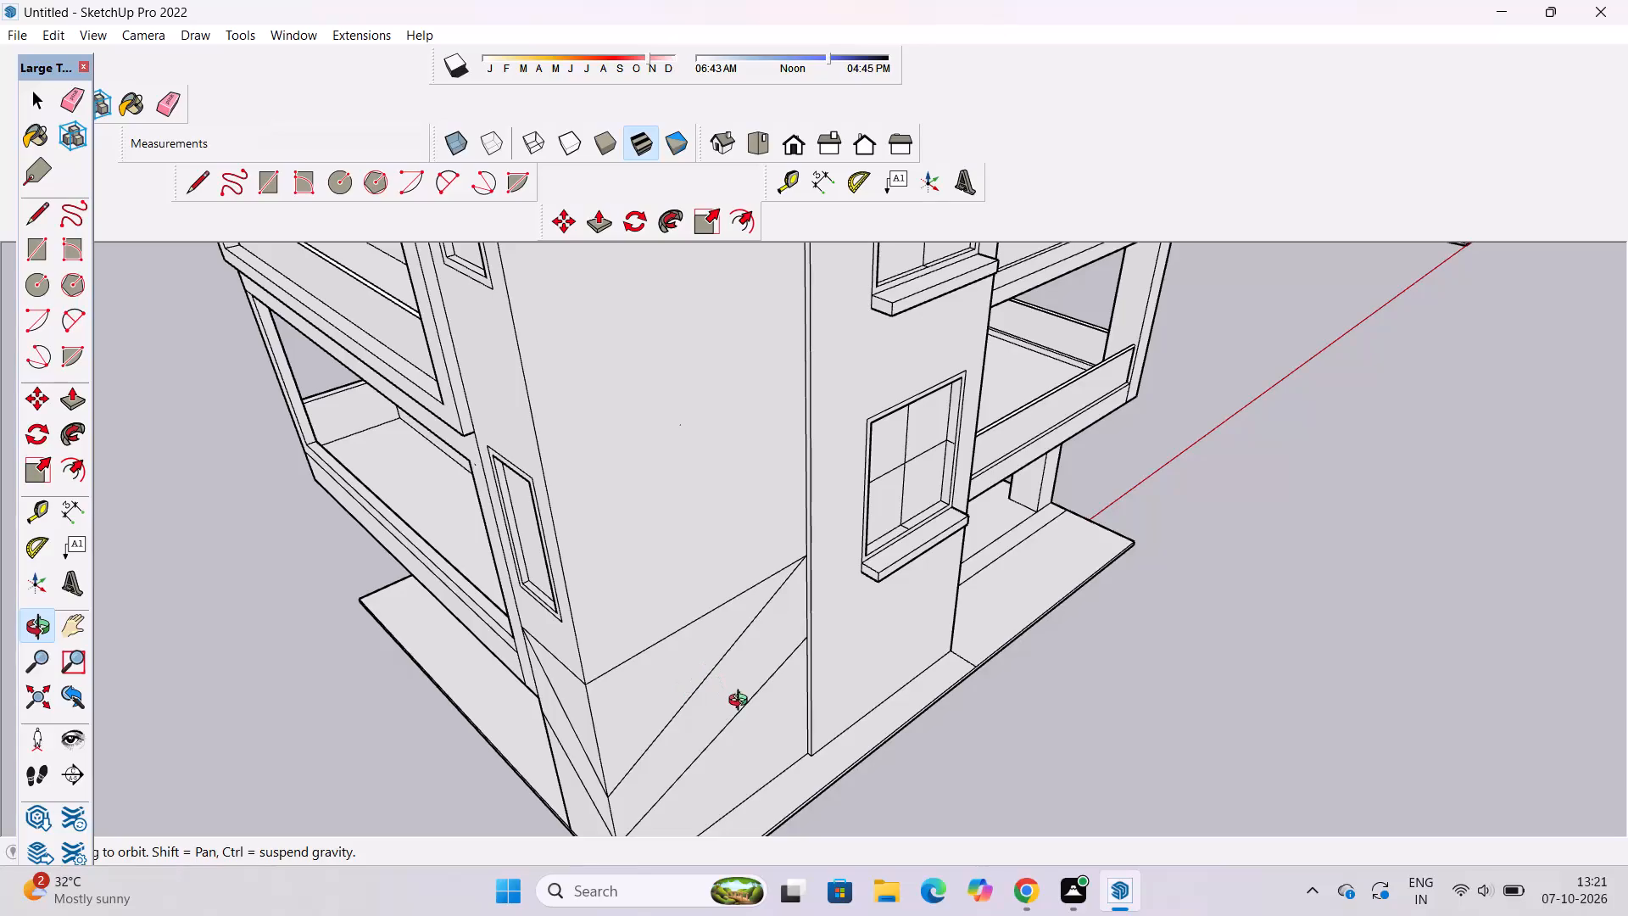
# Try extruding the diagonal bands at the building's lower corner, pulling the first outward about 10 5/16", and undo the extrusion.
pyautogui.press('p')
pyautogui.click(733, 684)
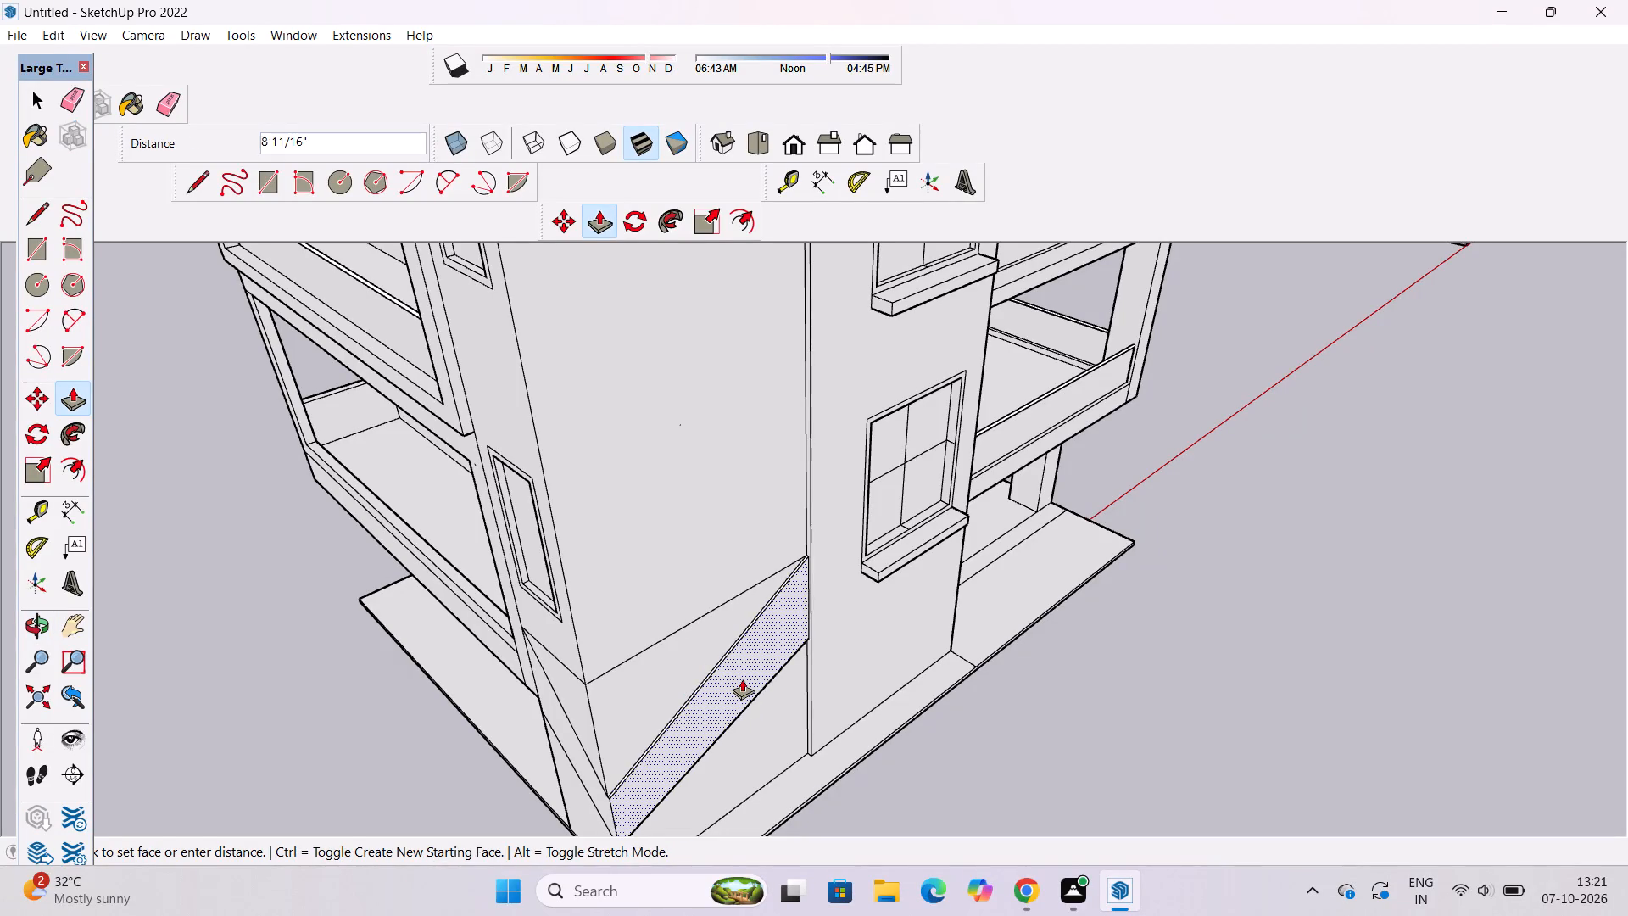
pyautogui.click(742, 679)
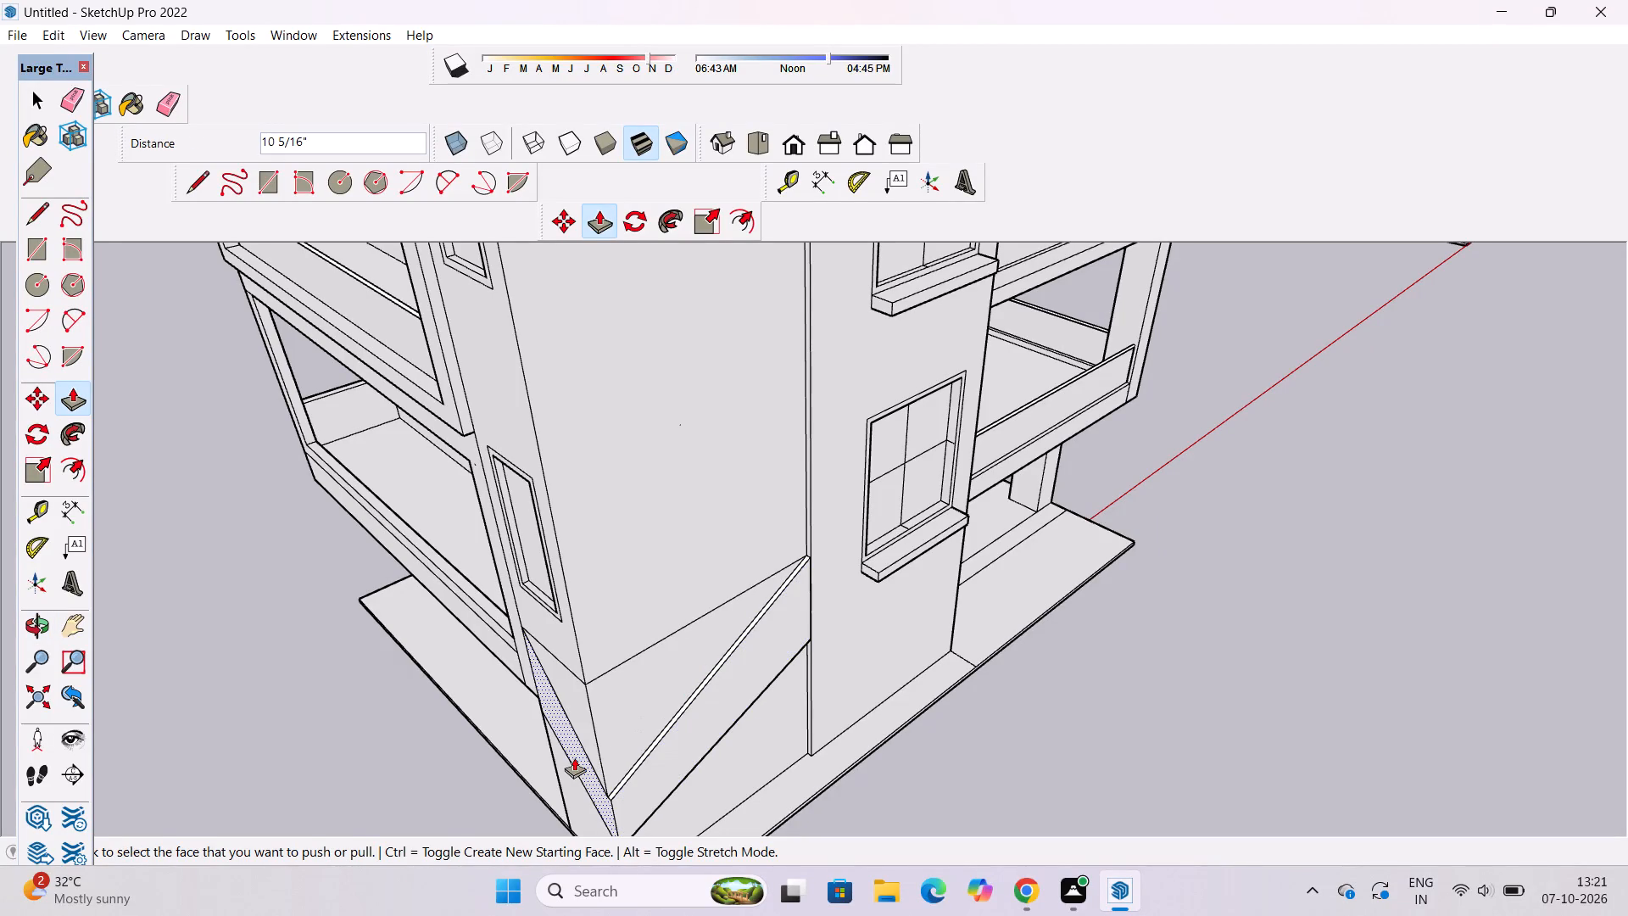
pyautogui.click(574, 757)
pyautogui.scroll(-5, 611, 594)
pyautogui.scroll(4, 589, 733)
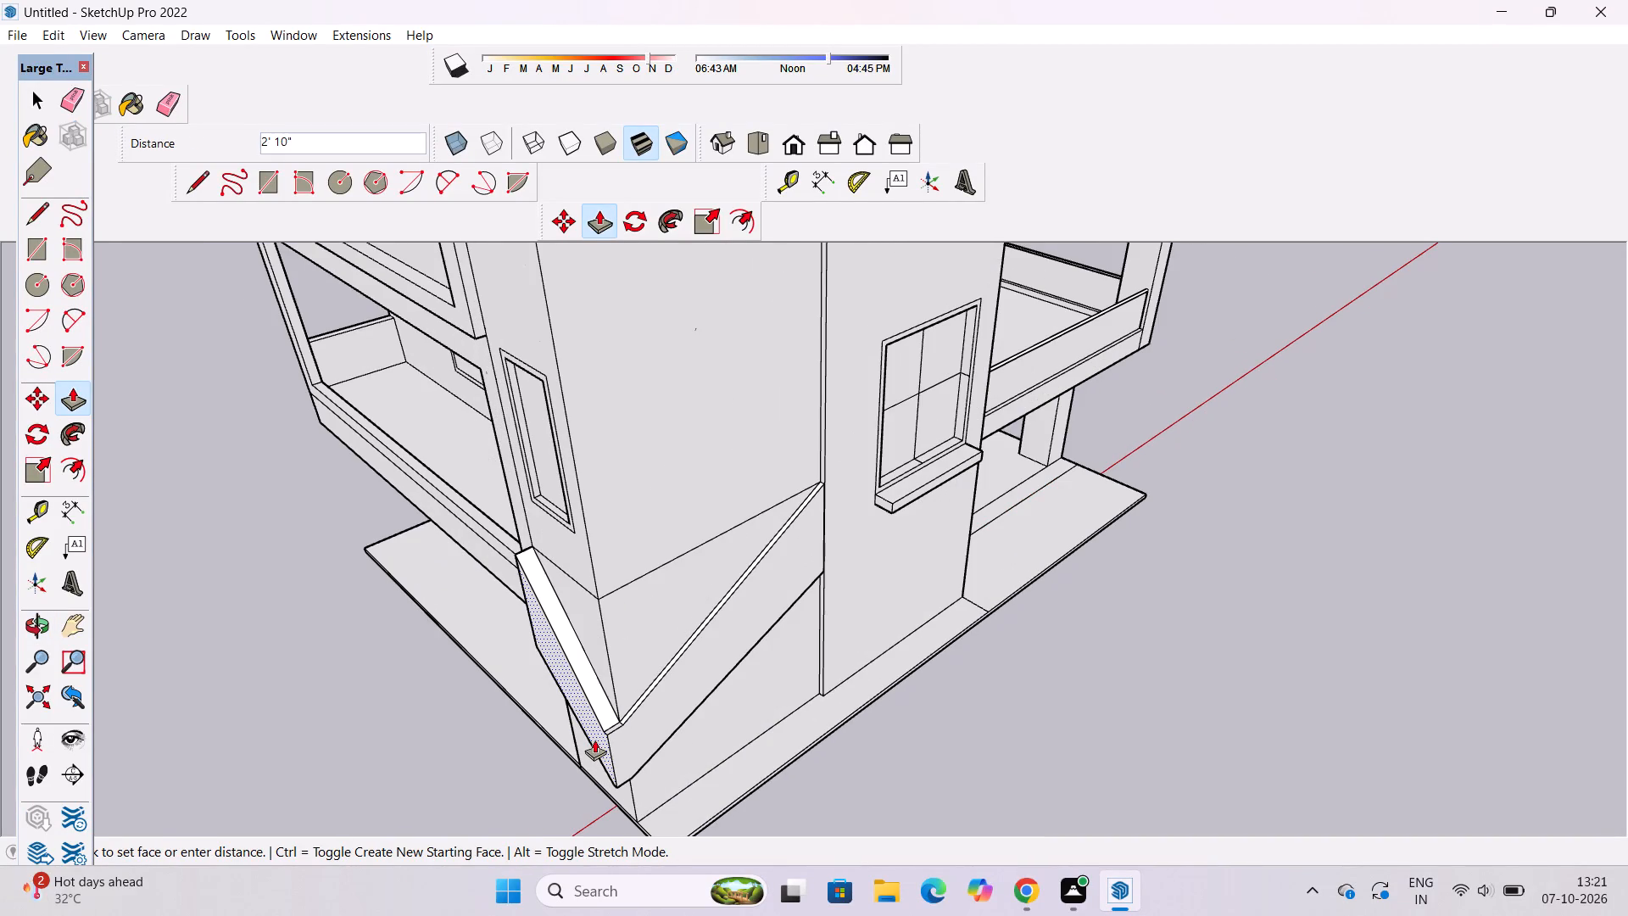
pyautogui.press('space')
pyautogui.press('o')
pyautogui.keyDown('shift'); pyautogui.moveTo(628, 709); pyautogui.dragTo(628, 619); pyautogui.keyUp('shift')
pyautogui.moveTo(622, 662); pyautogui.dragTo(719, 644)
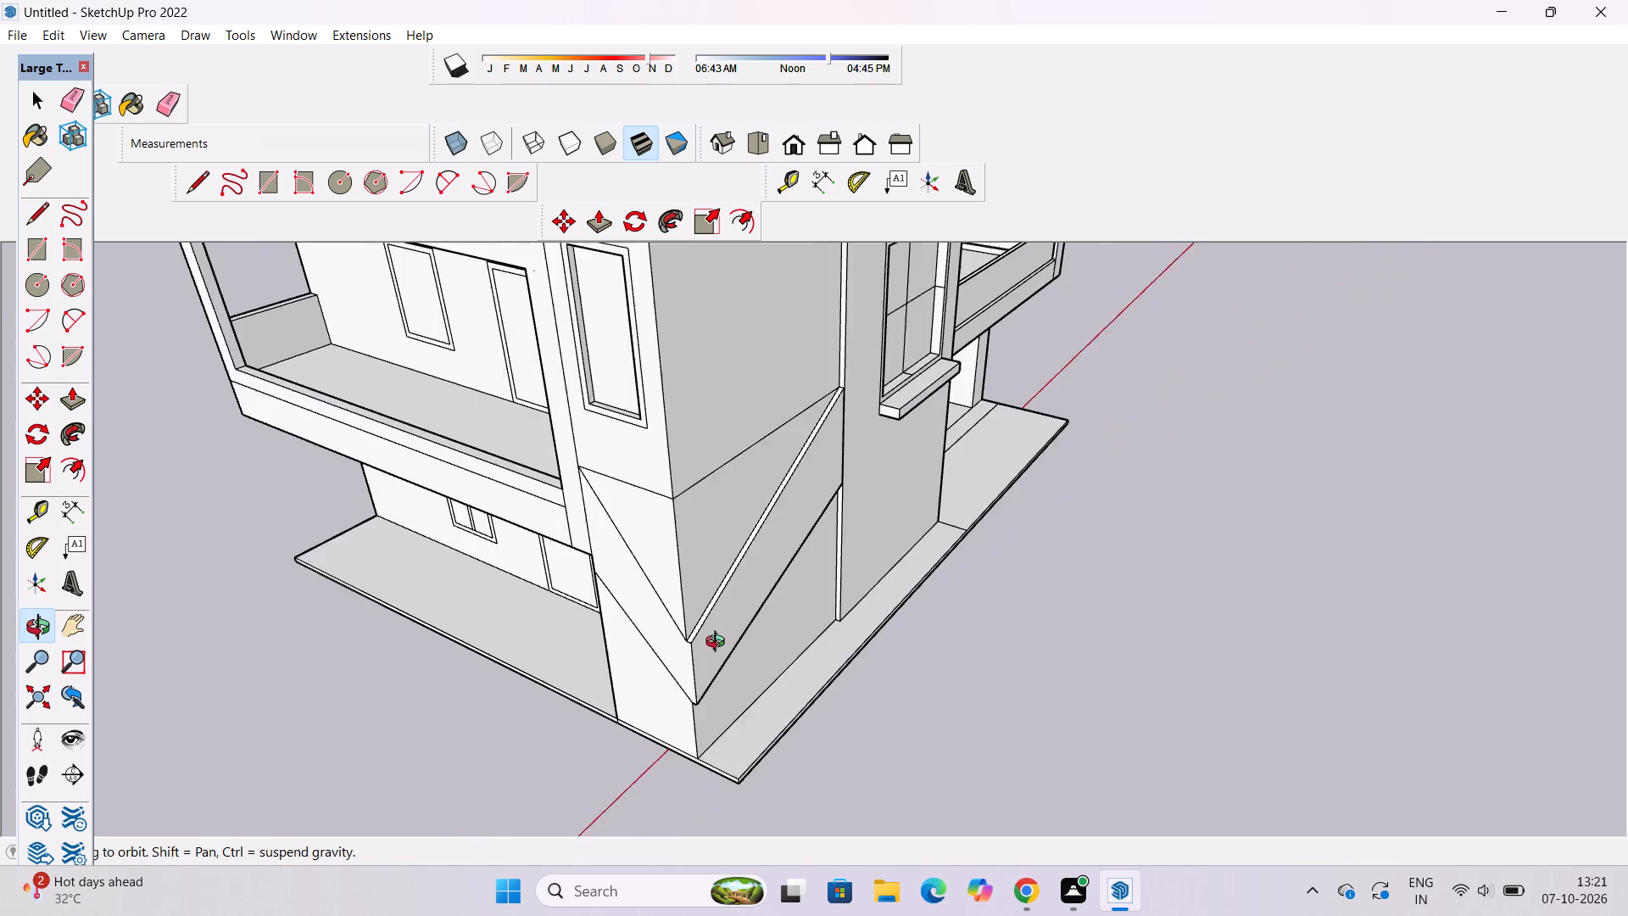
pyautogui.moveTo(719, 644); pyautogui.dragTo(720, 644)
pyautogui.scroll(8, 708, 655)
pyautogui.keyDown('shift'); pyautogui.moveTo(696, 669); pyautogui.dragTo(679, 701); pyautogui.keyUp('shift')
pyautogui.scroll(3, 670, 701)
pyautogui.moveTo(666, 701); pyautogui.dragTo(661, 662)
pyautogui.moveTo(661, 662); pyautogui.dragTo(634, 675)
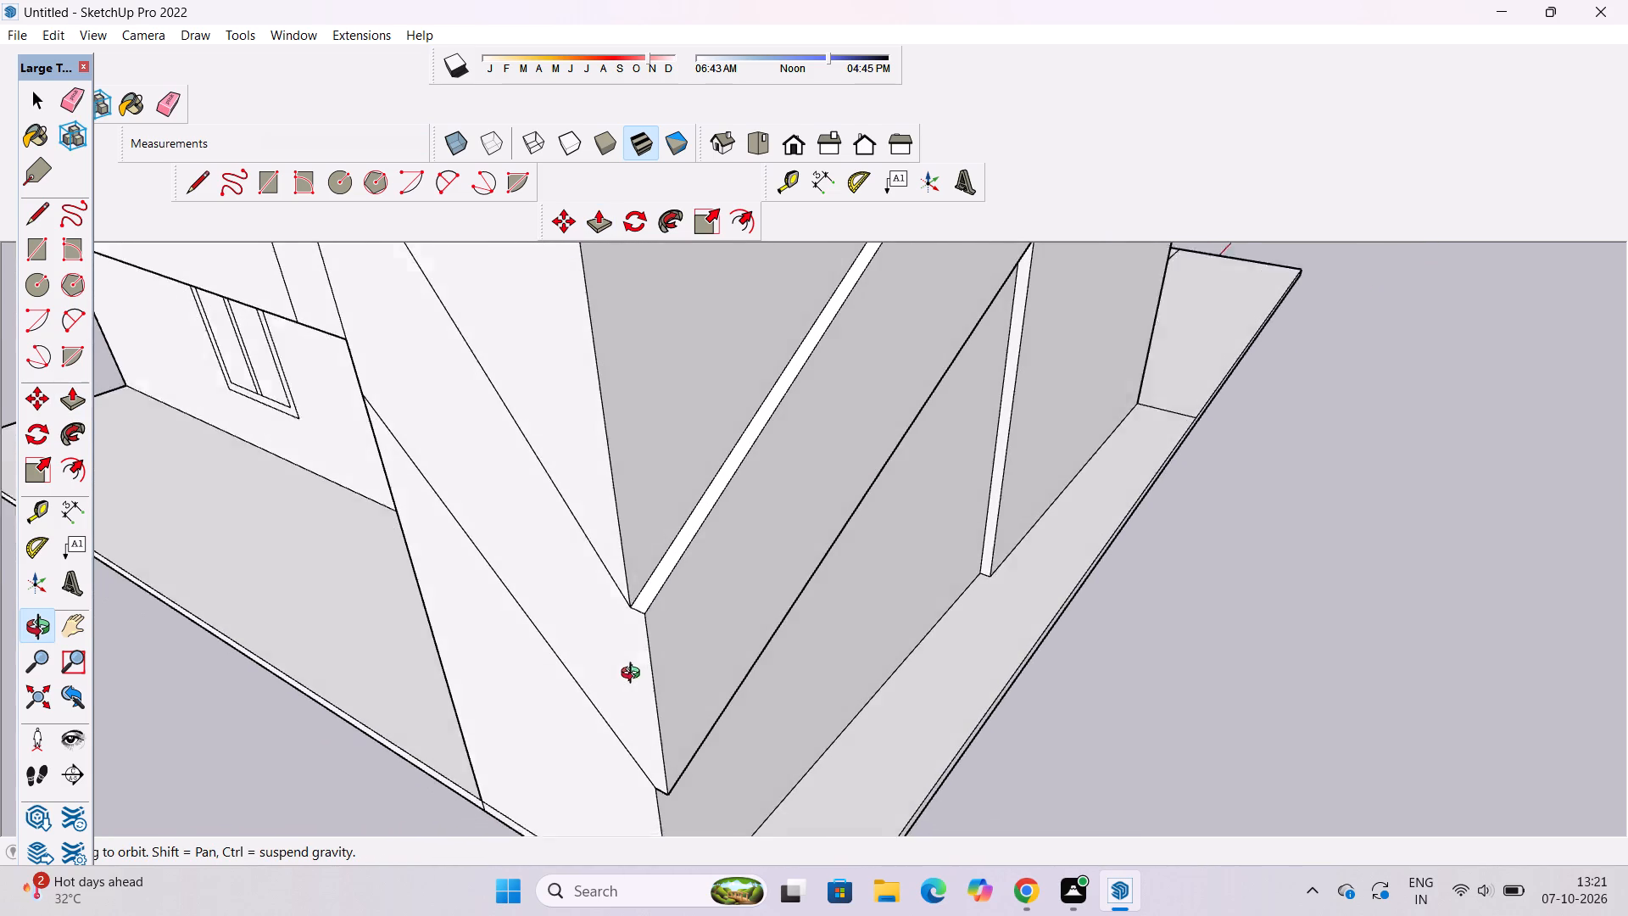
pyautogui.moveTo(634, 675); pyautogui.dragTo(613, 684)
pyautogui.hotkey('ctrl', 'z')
# Extrude both diagonal bands that meet at the building's lower corner outward by 1'.
pyautogui.press('space')
pyautogui.click(641, 646)
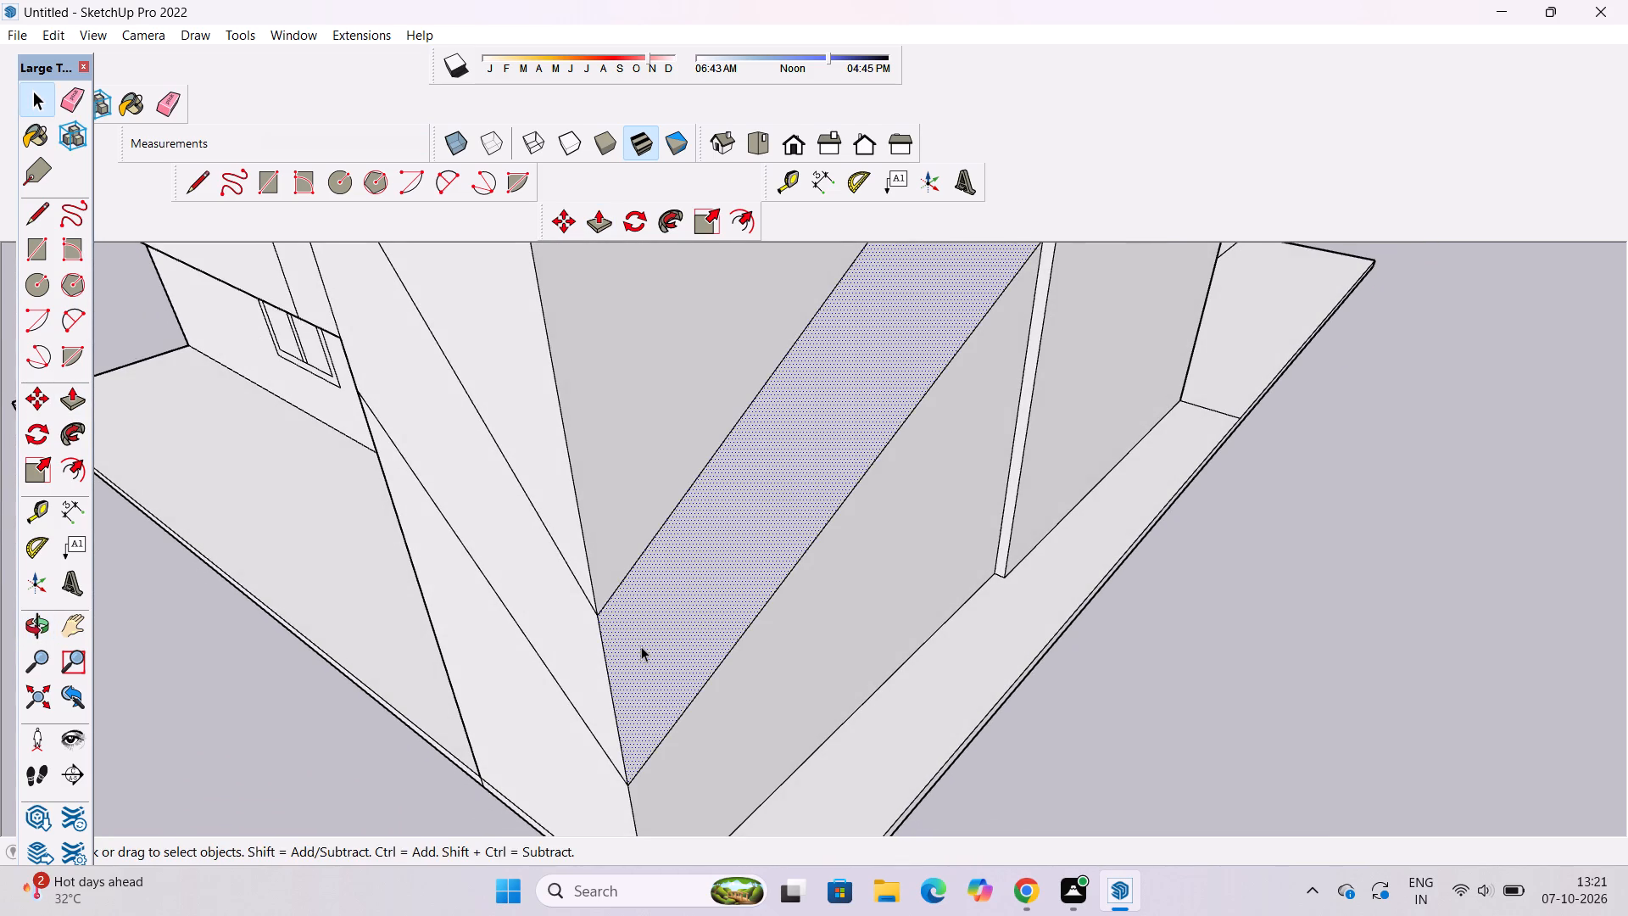
pyautogui.press('p')
pyautogui.click(641, 646)
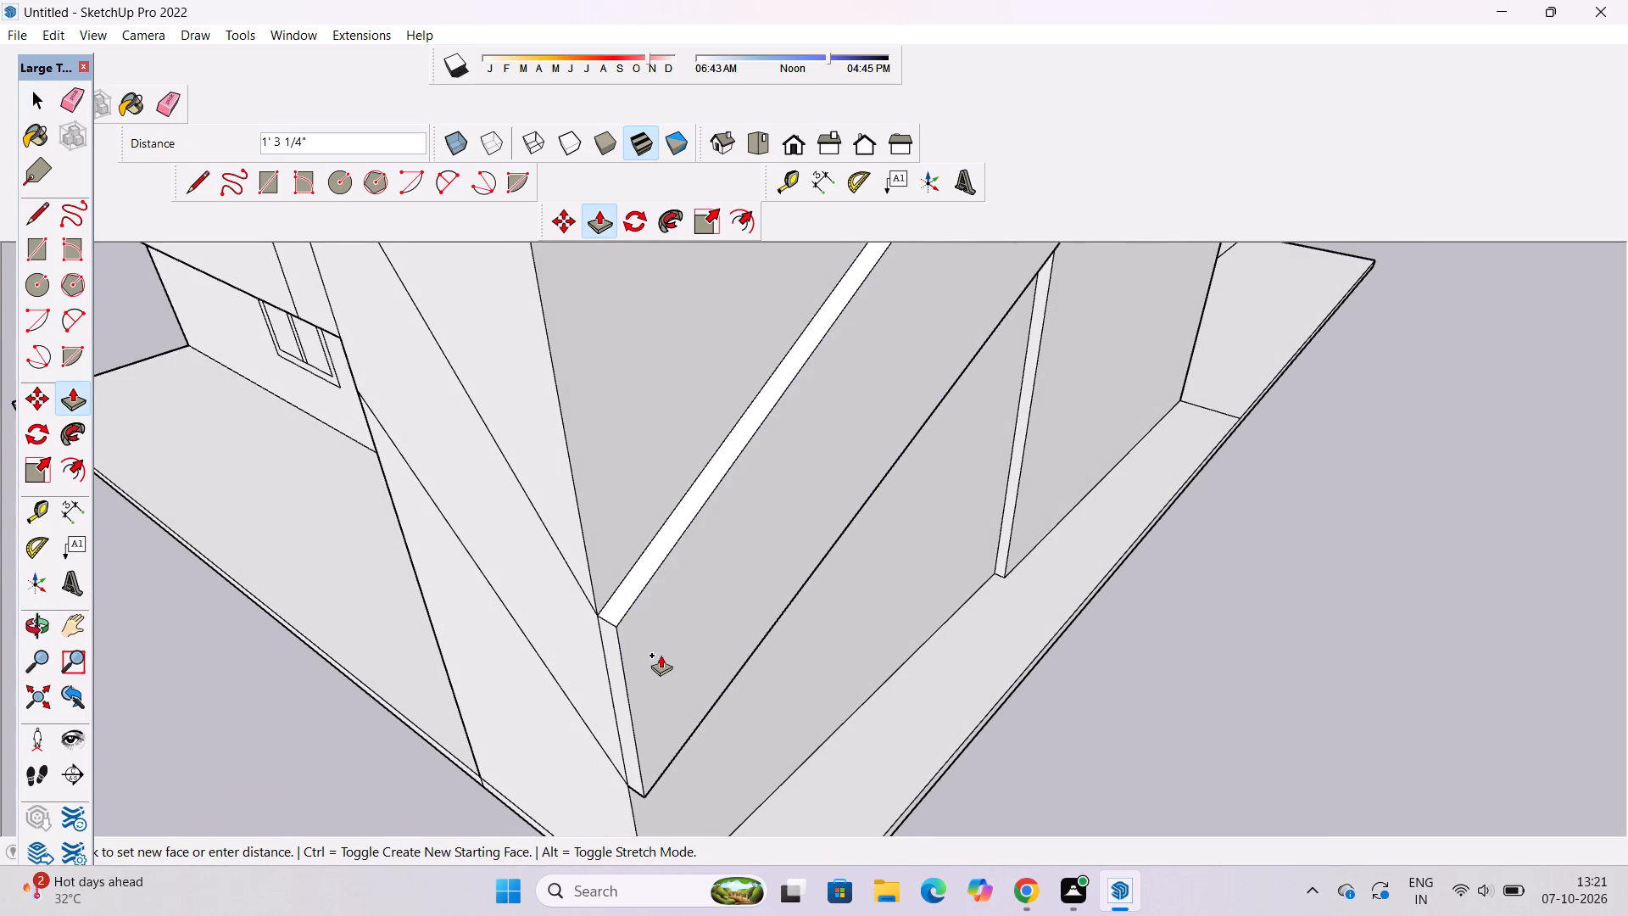
pyautogui.write("1'")
pyautogui.press('Return')
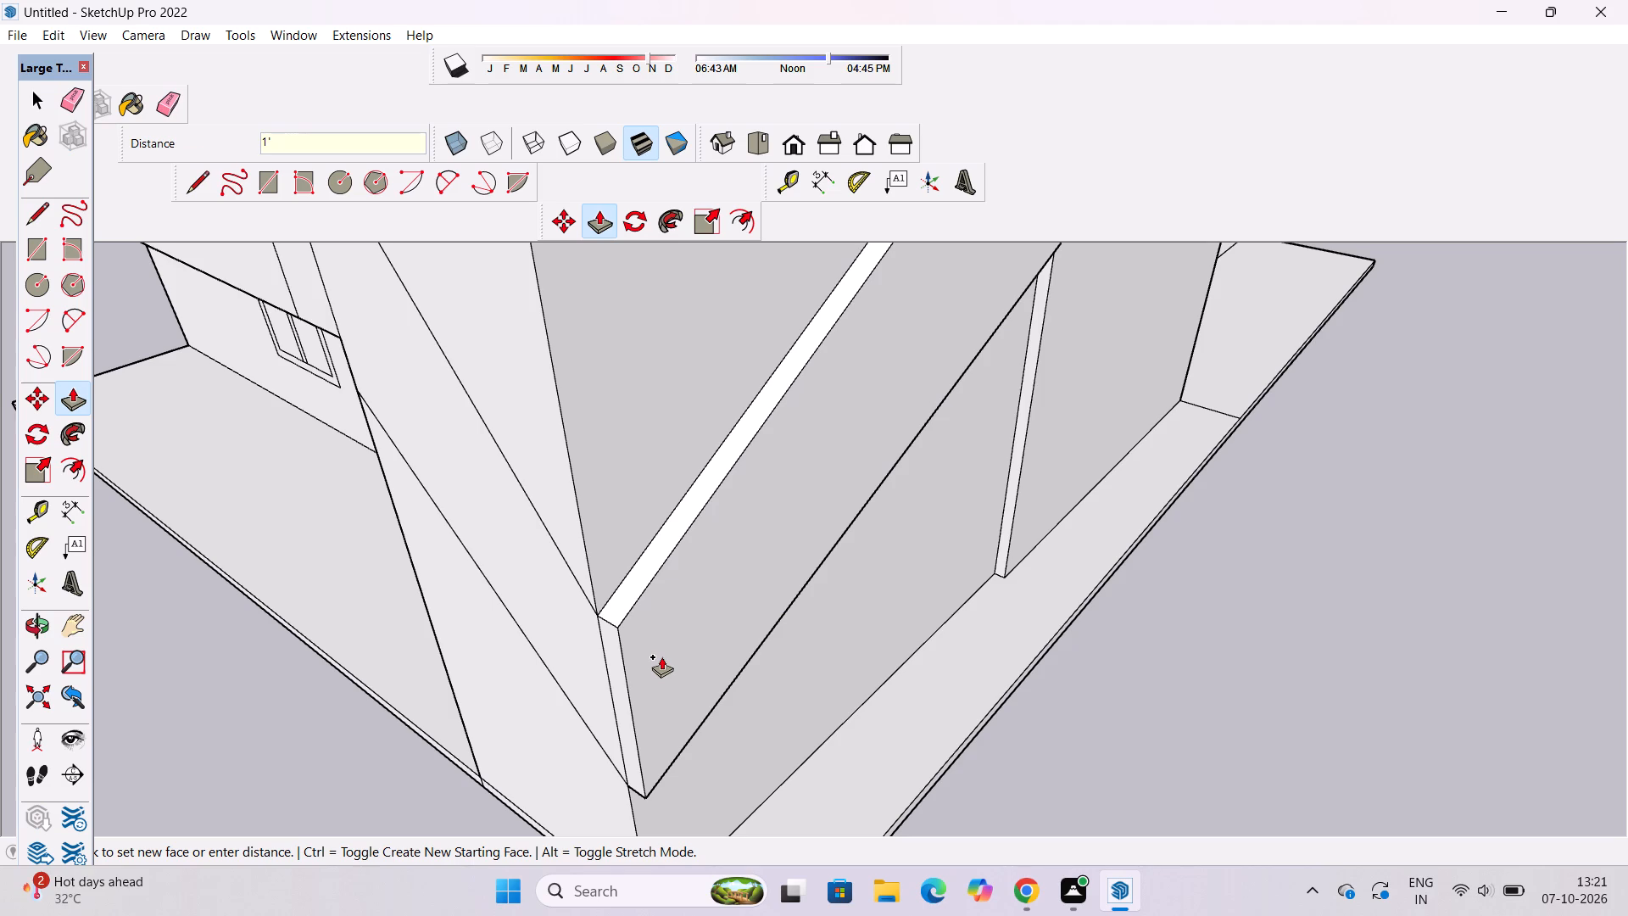
pyautogui.click(568, 628)
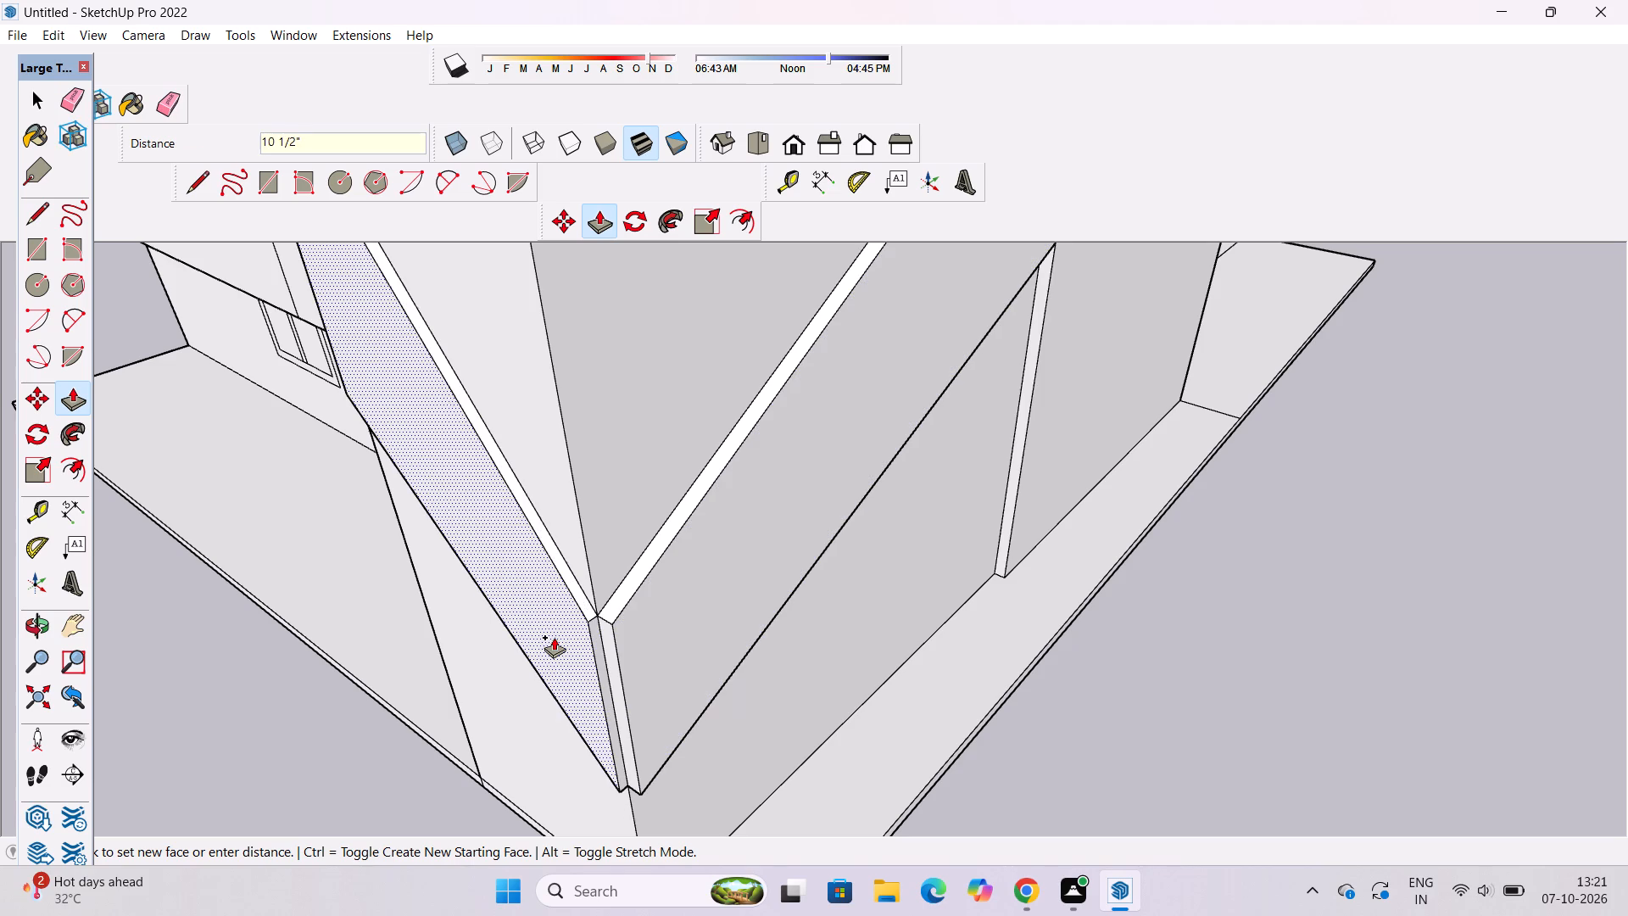
pyautogui.write("1'")
pyautogui.press('Return')
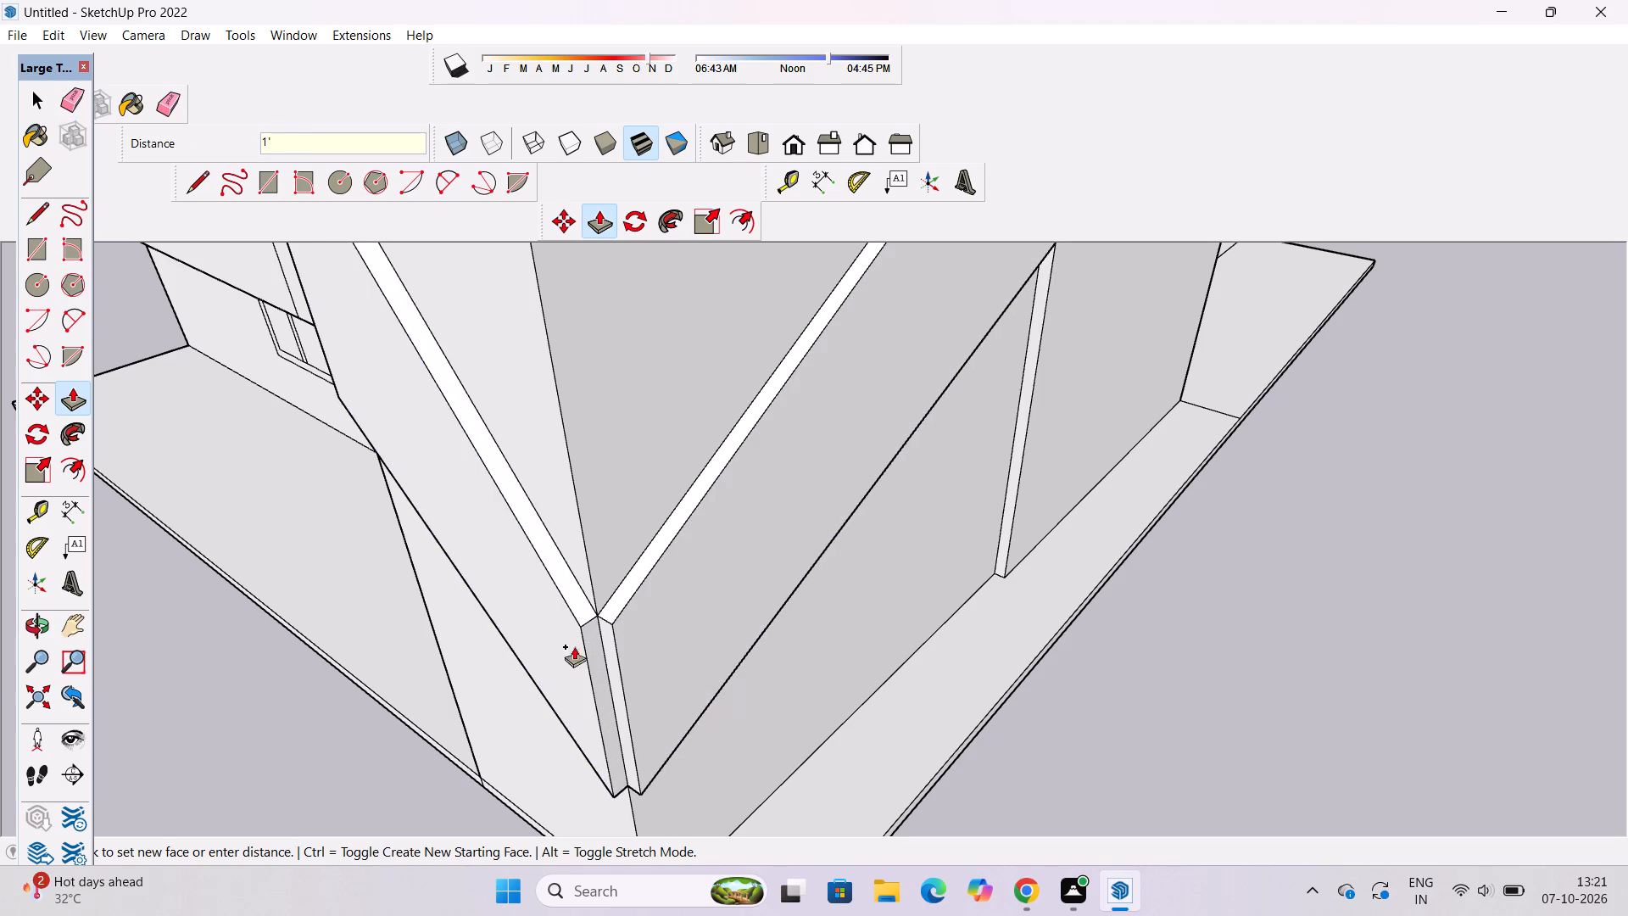
# Extend the narrow end face where the two raised bands meet until it fills the corner notch flush with the adjoining band.
pyautogui.click(610, 655)
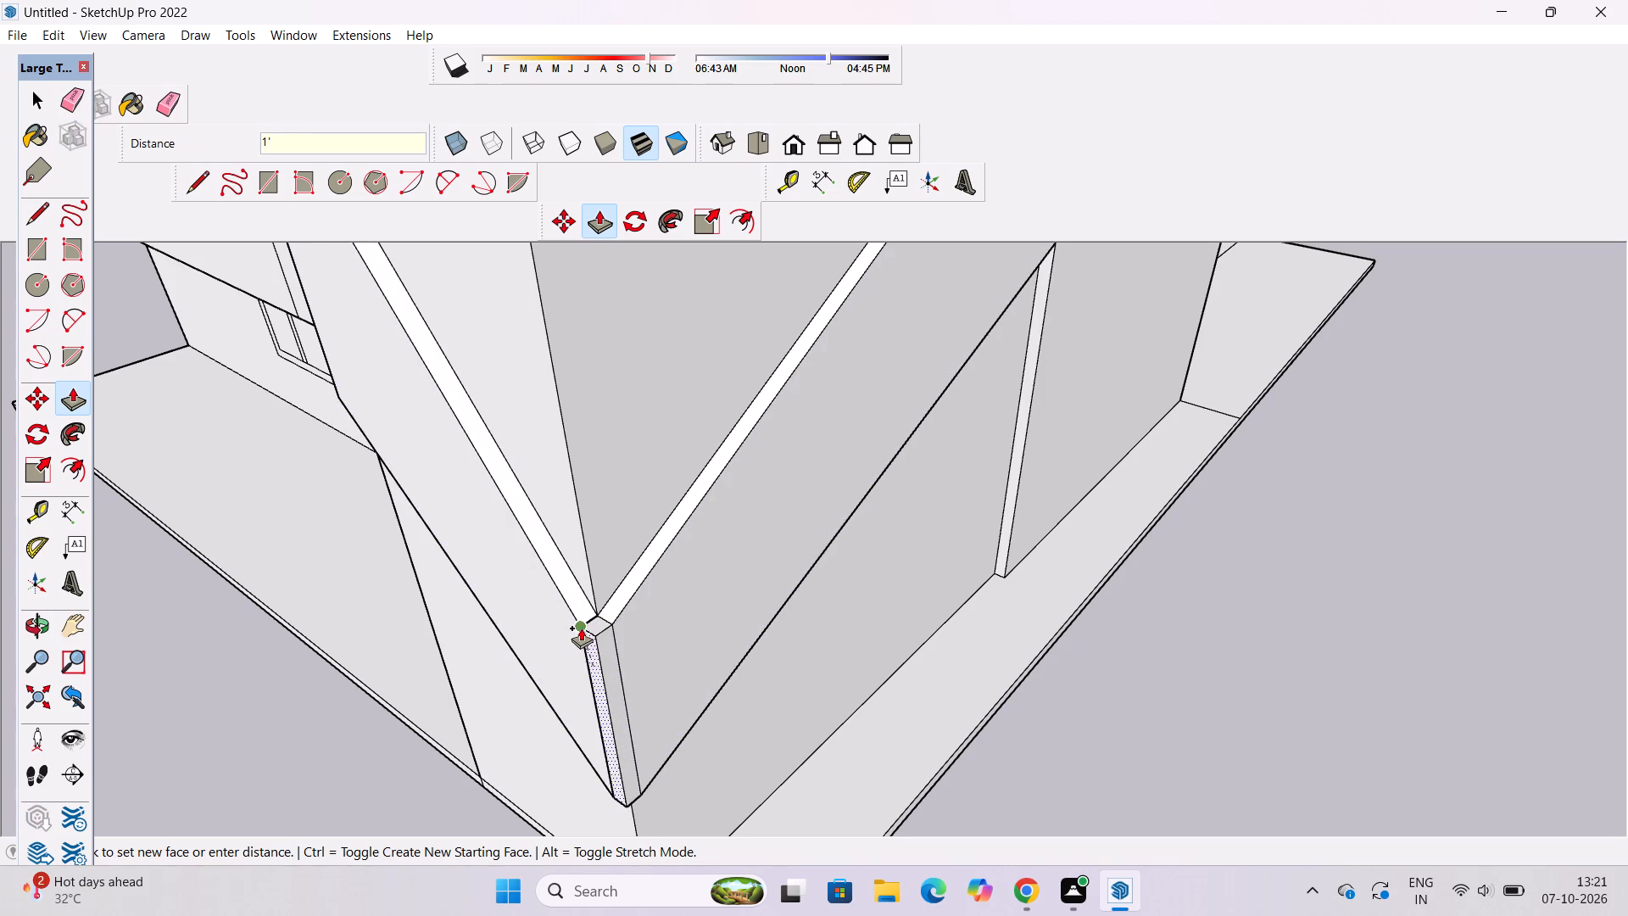
pyautogui.click(581, 627)
pyautogui.press('space')
# Draw an 8' vertical line up from the midpoint of the lower balcony ledge's end, beside the corner with the diagonal bands.
pyautogui.press('o')
pyautogui.scroll(-8, 699, 593)
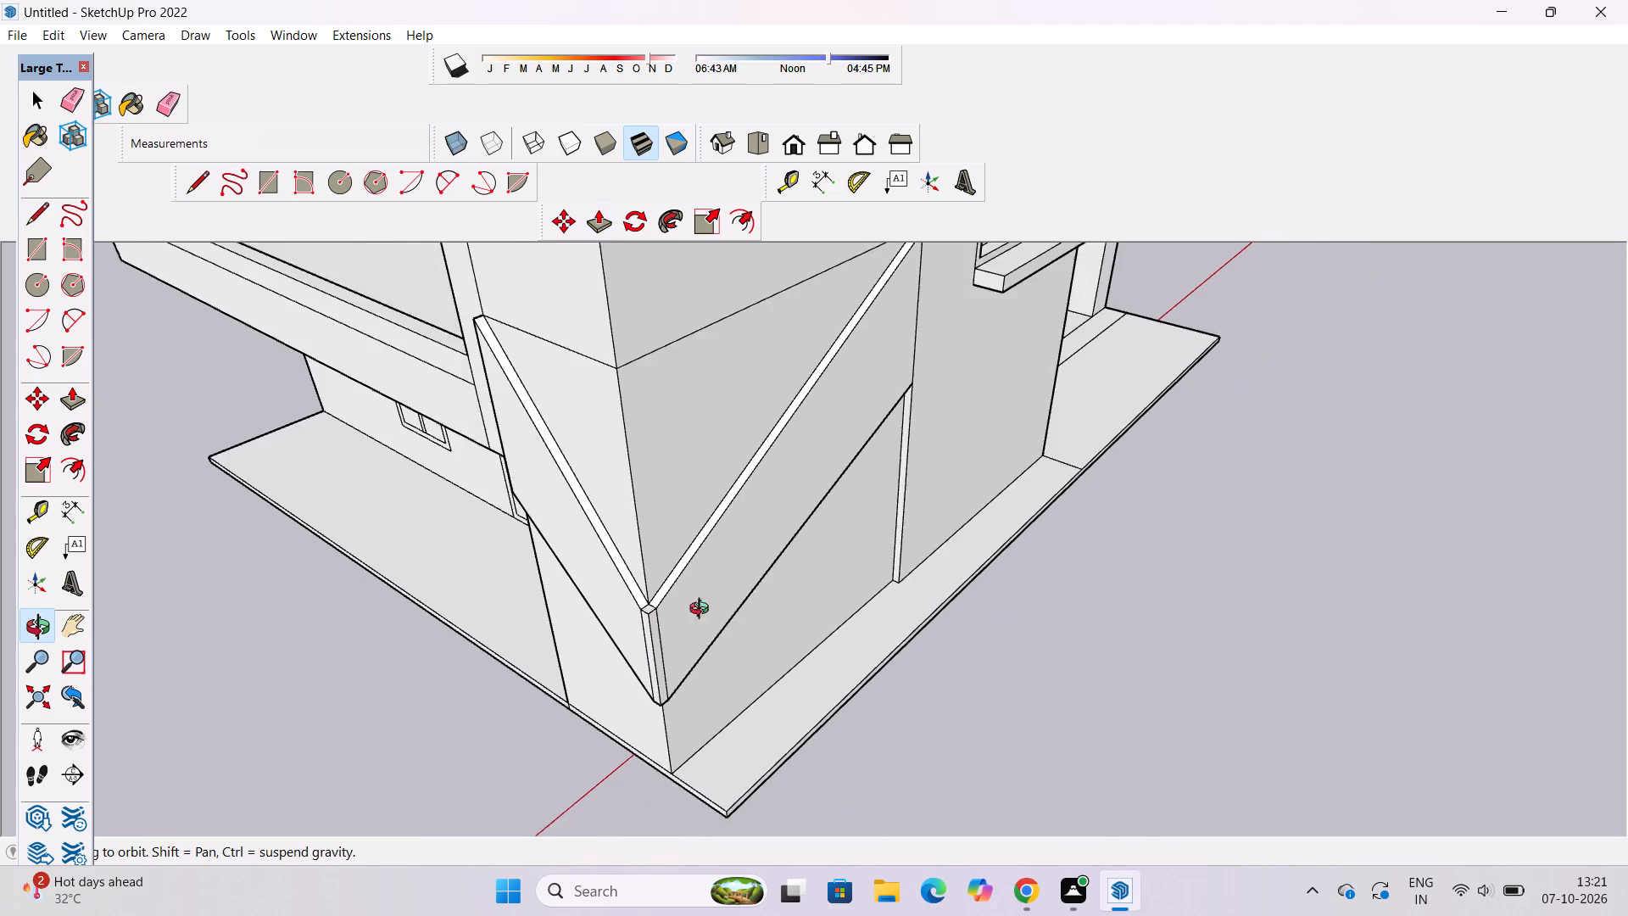
pyautogui.scroll(-2, 703, 611)
pyautogui.moveTo(734, 697); pyautogui.dragTo(705, 567)
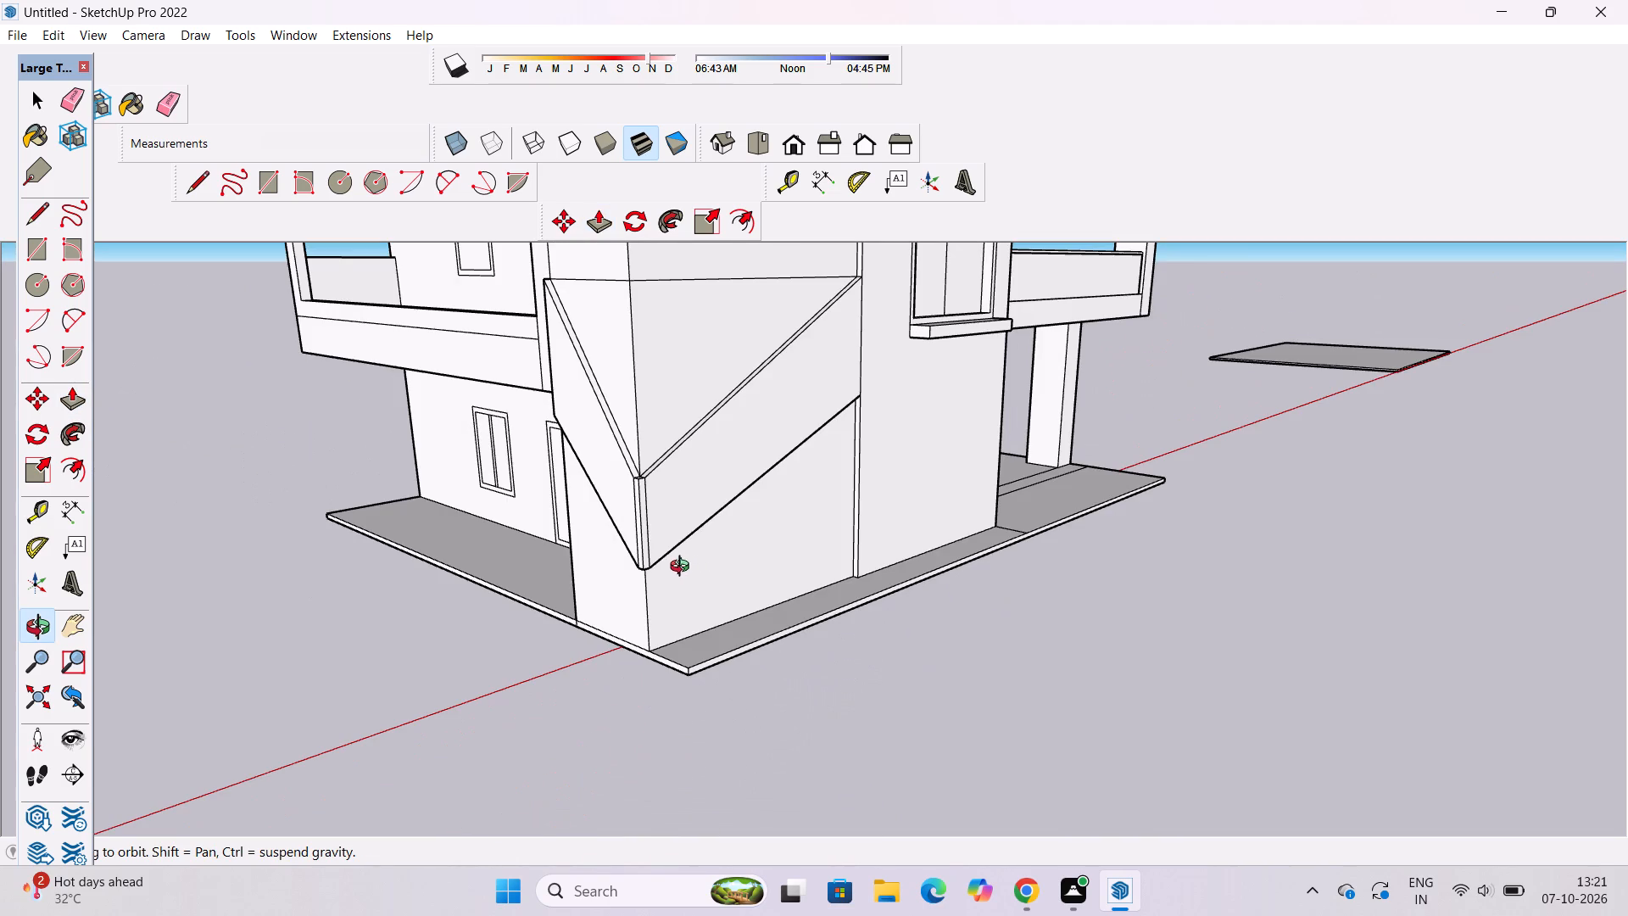
pyautogui.scroll(-6, 630, 572)
pyautogui.moveTo(671, 559); pyautogui.dragTo(644, 617)
pyautogui.keyDown('shift'); pyautogui.moveTo(559, 488); pyautogui.dragTo(615, 633); pyautogui.keyUp('shift')
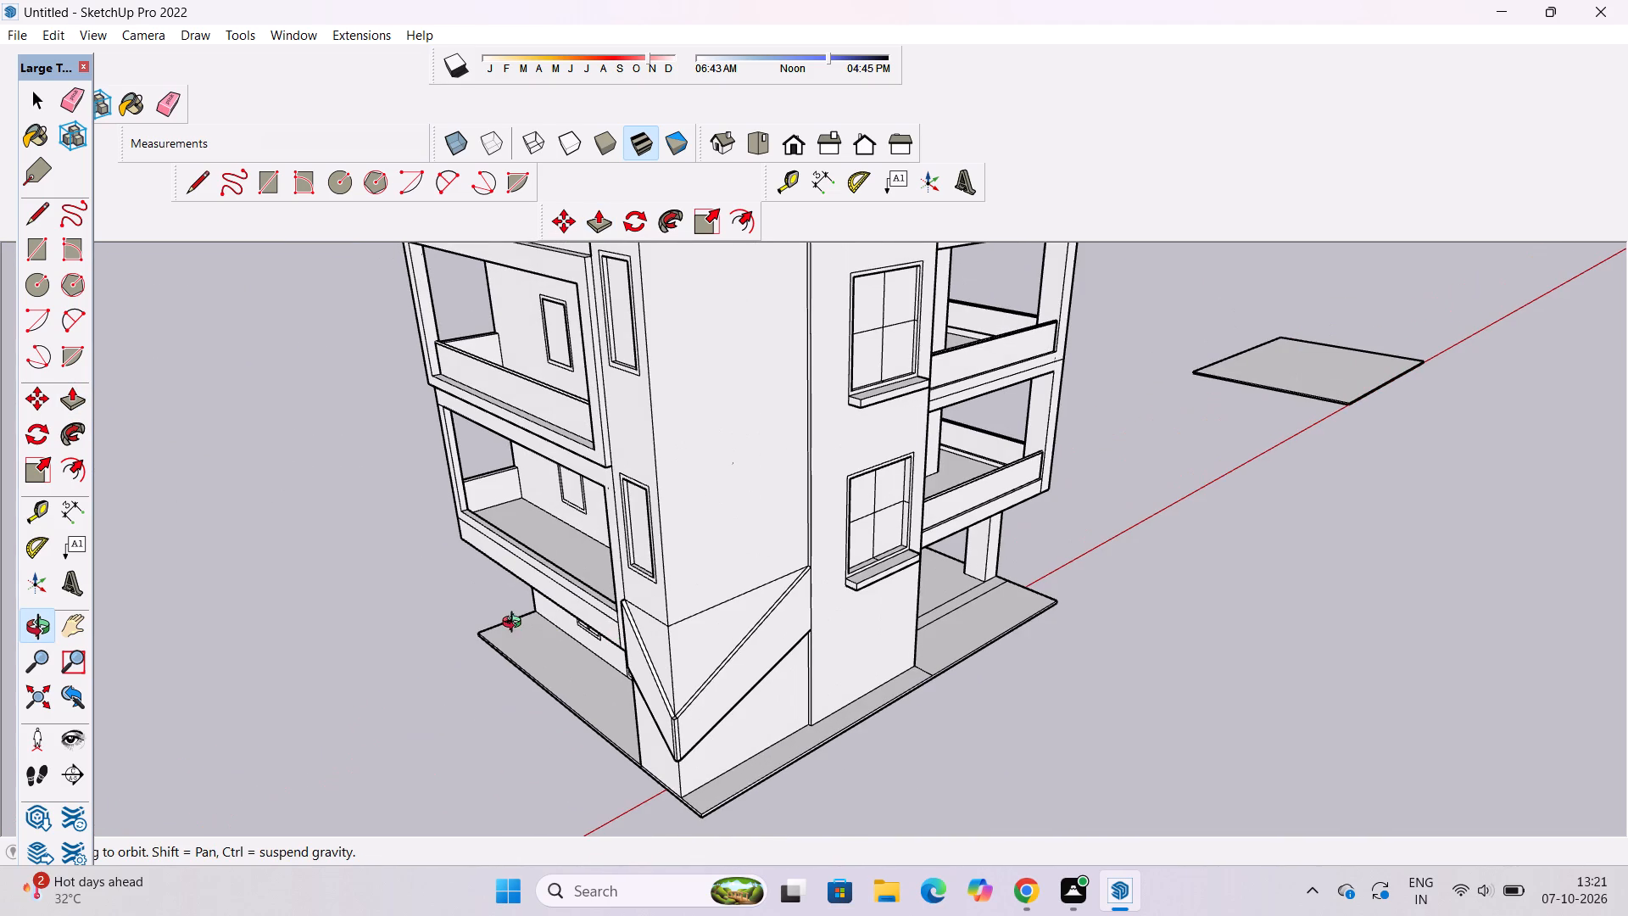
pyautogui.scroll(3, 516, 624)
pyautogui.moveTo(471, 637); pyautogui.dragTo(911, 639)
pyautogui.keyDown('shift'); pyautogui.moveTo(923, 631); pyautogui.dragTo(864, 684); pyautogui.keyUp('shift')
pyautogui.scroll(4, 951, 634)
pyautogui.moveTo(962, 656); pyautogui.dragTo(875, 672)
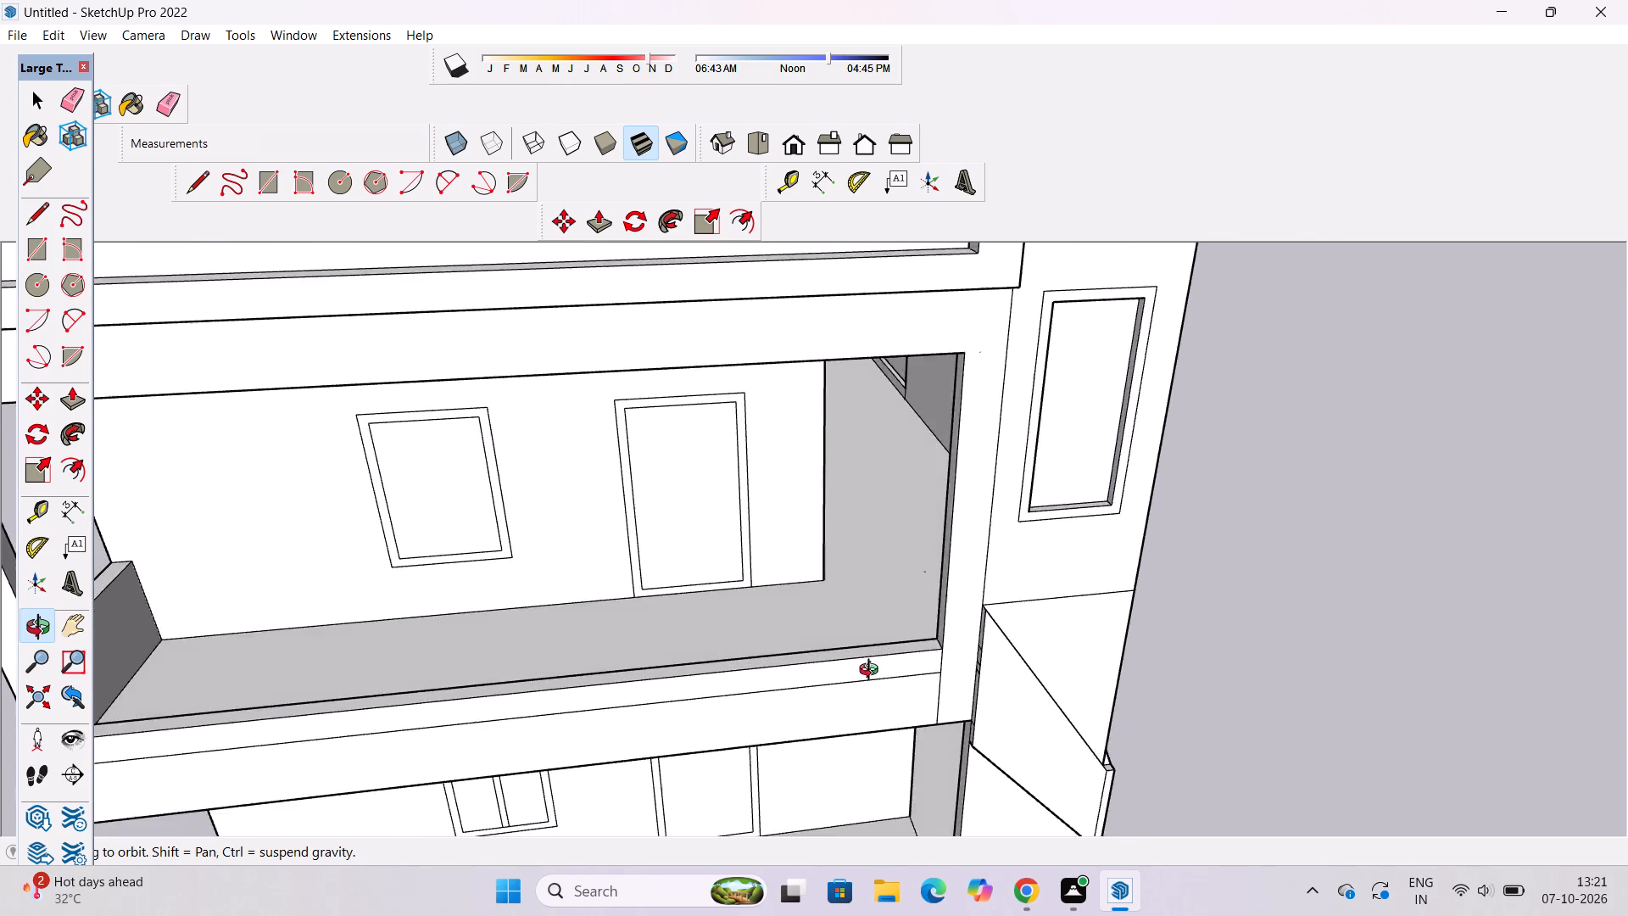
pyautogui.keyDown('shift'); pyautogui.moveTo(887, 666); pyautogui.dragTo(1001, 678); pyautogui.keyUp('shift')
pyautogui.click(1006, 688)
pyautogui.moveTo(978, 691); pyautogui.dragTo(1101, 656)
pyautogui.keyDown('shift'); pyautogui.moveTo(1104, 654); pyautogui.dragTo(995, 732); pyautogui.keyUp('shift')
pyautogui.keyDown('shift'); pyautogui.scroll(5, 968, 665); pyautogui.keyUp('shift')
pyautogui.moveTo(906, 709); pyautogui.dragTo(1031, 683)
pyautogui.moveTo(1031, 683); pyautogui.dragTo(966, 713)
pyautogui.press('l')
pyautogui.scroll(7, 982, 679)
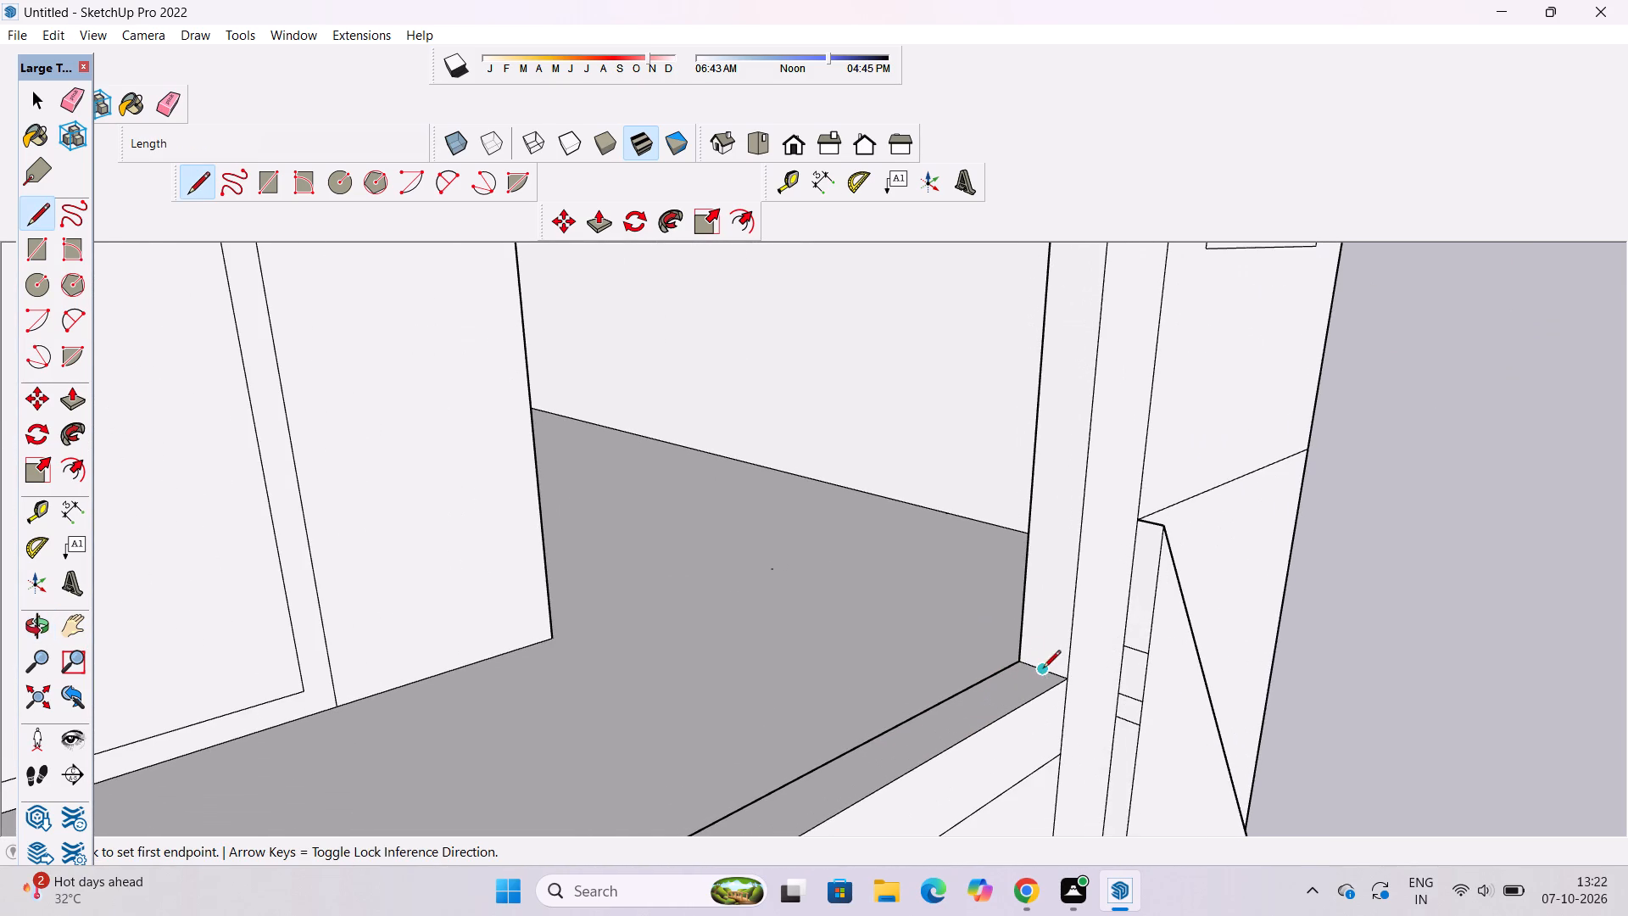
pyautogui.click(1043, 668)
pyautogui.write("8'")
pyautogui.press('Return')
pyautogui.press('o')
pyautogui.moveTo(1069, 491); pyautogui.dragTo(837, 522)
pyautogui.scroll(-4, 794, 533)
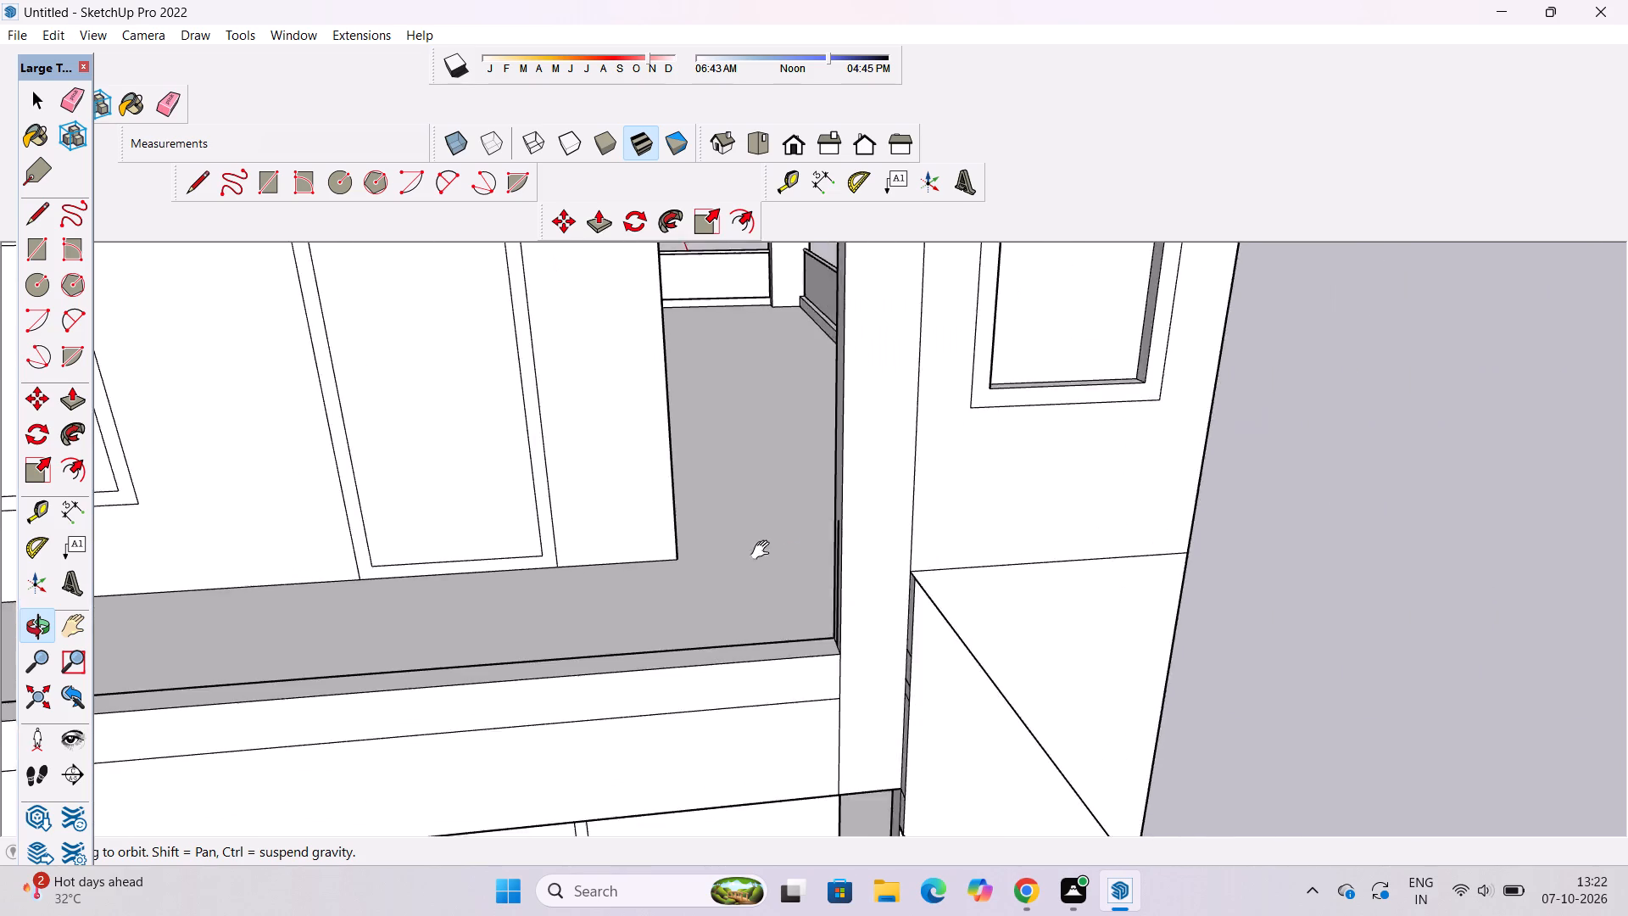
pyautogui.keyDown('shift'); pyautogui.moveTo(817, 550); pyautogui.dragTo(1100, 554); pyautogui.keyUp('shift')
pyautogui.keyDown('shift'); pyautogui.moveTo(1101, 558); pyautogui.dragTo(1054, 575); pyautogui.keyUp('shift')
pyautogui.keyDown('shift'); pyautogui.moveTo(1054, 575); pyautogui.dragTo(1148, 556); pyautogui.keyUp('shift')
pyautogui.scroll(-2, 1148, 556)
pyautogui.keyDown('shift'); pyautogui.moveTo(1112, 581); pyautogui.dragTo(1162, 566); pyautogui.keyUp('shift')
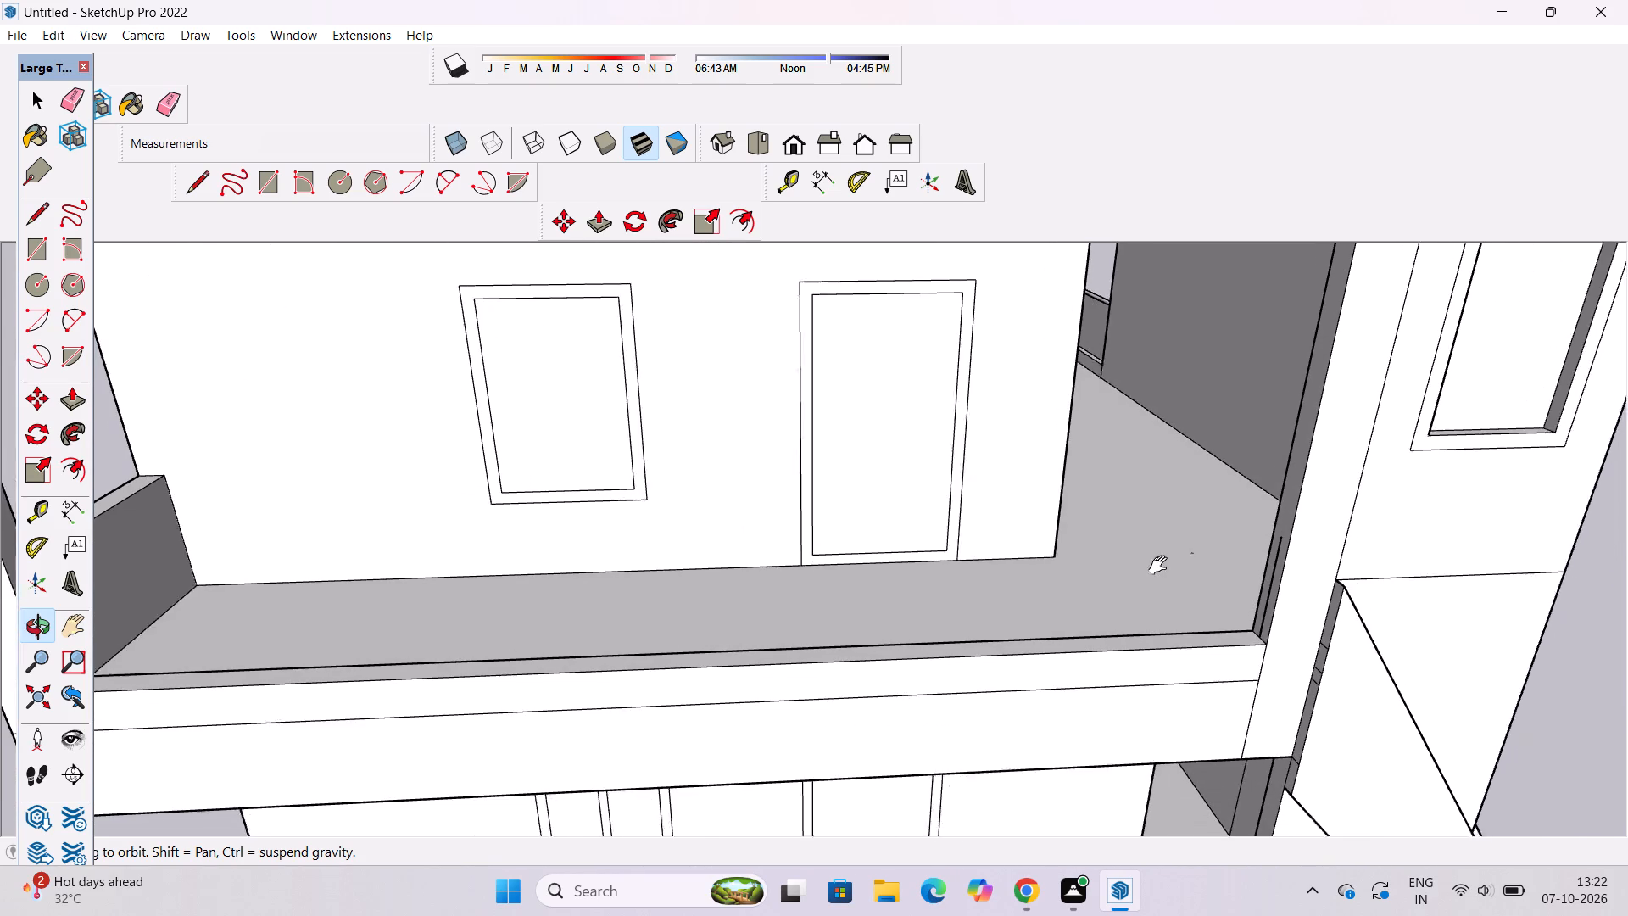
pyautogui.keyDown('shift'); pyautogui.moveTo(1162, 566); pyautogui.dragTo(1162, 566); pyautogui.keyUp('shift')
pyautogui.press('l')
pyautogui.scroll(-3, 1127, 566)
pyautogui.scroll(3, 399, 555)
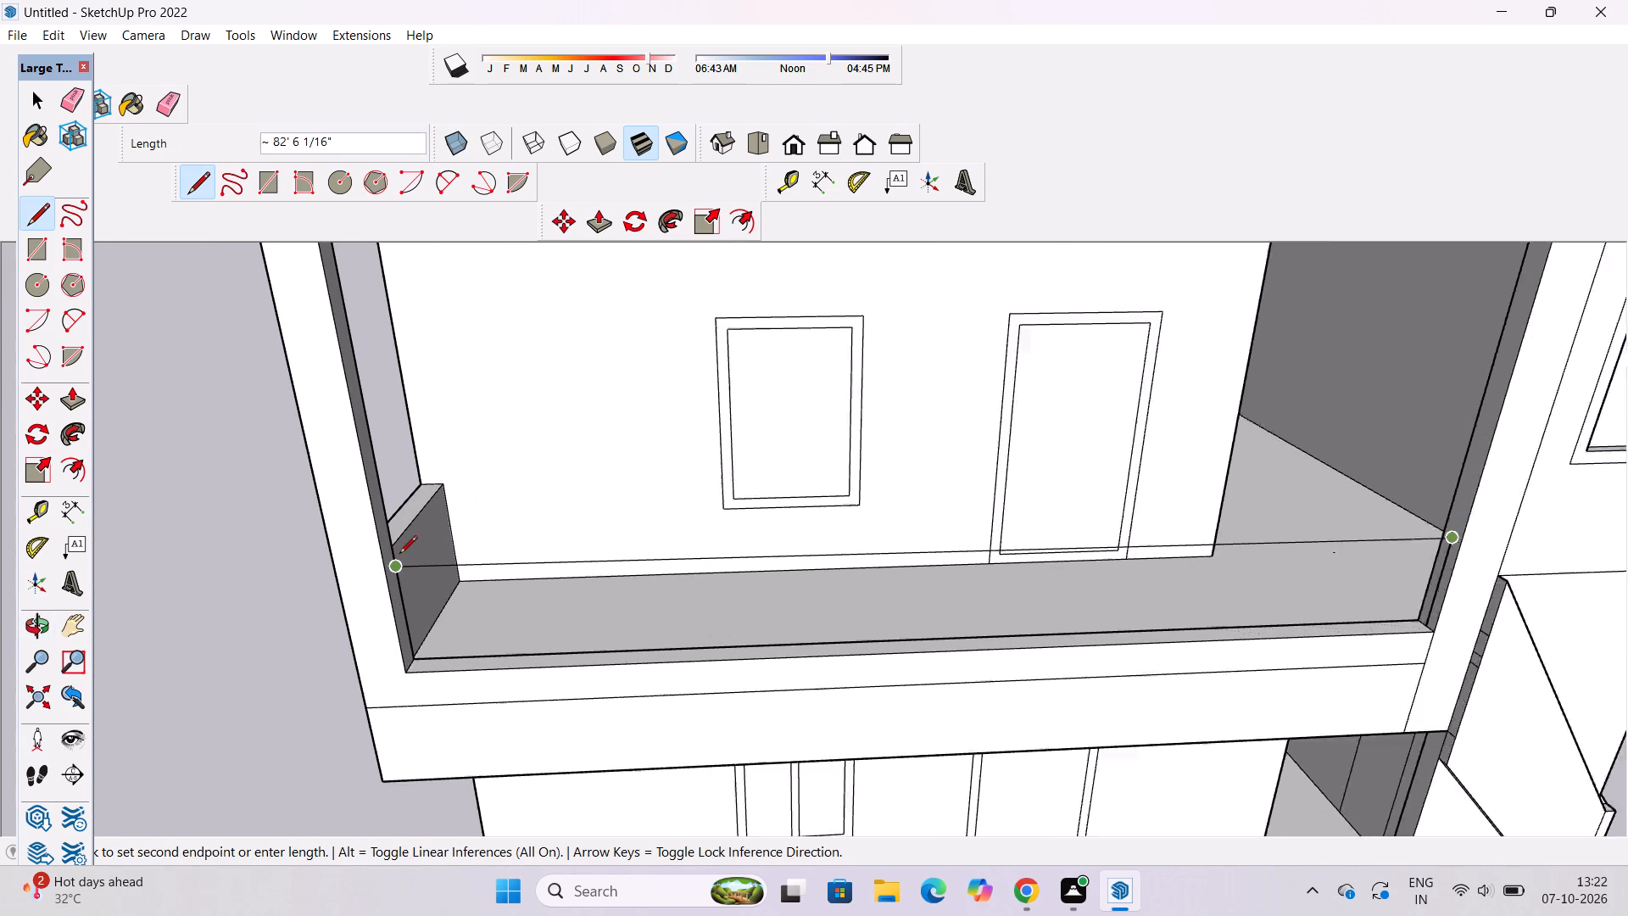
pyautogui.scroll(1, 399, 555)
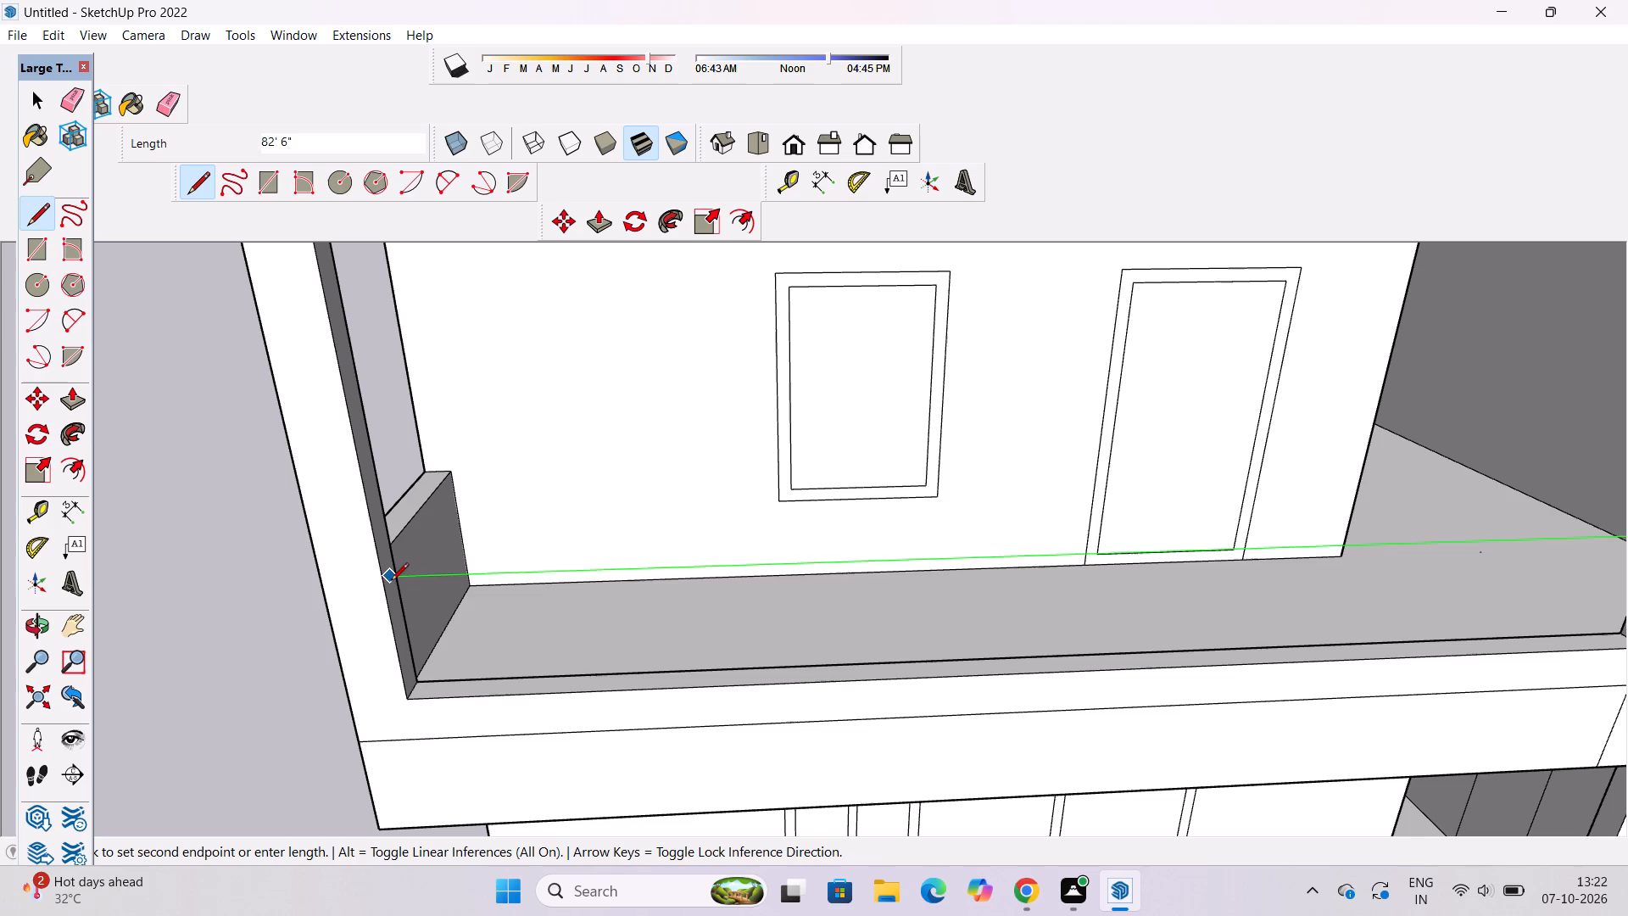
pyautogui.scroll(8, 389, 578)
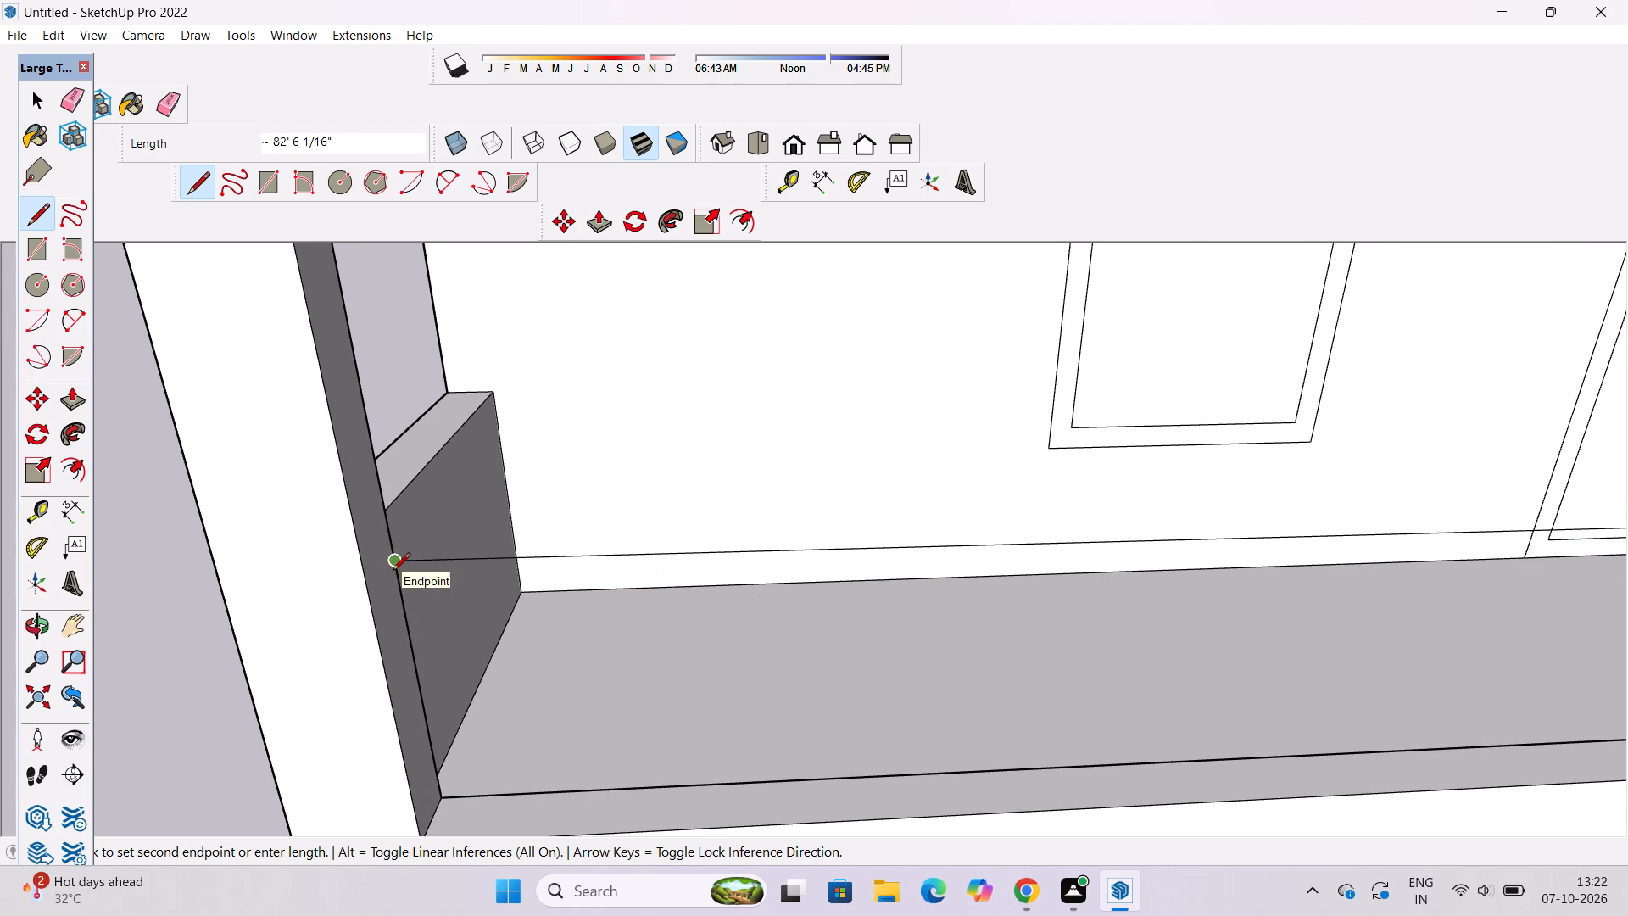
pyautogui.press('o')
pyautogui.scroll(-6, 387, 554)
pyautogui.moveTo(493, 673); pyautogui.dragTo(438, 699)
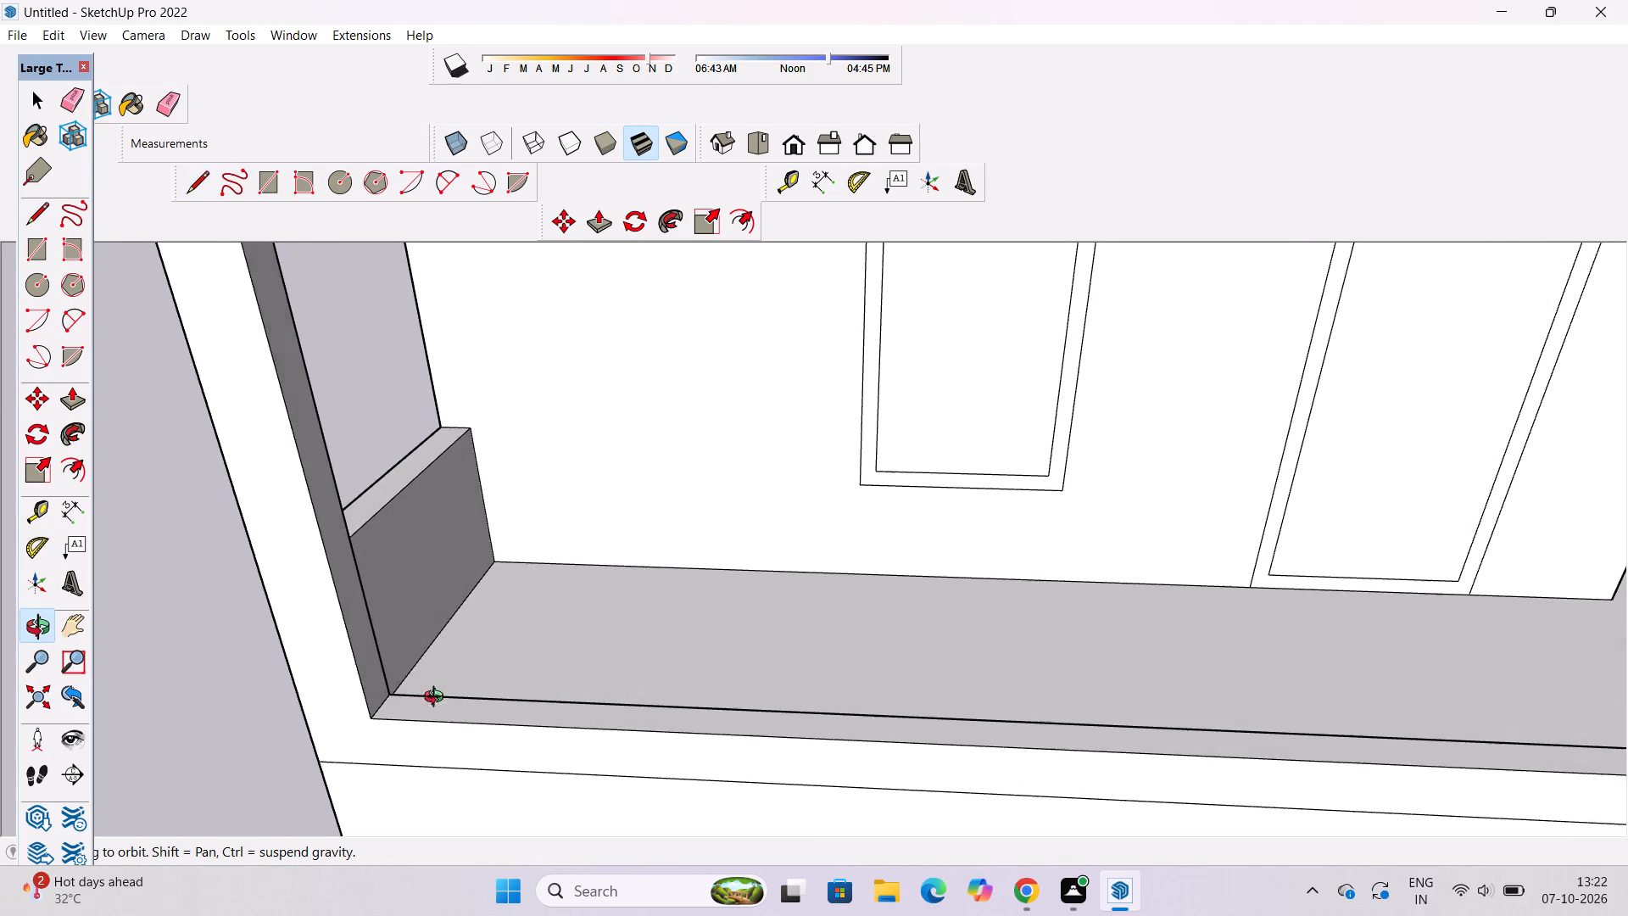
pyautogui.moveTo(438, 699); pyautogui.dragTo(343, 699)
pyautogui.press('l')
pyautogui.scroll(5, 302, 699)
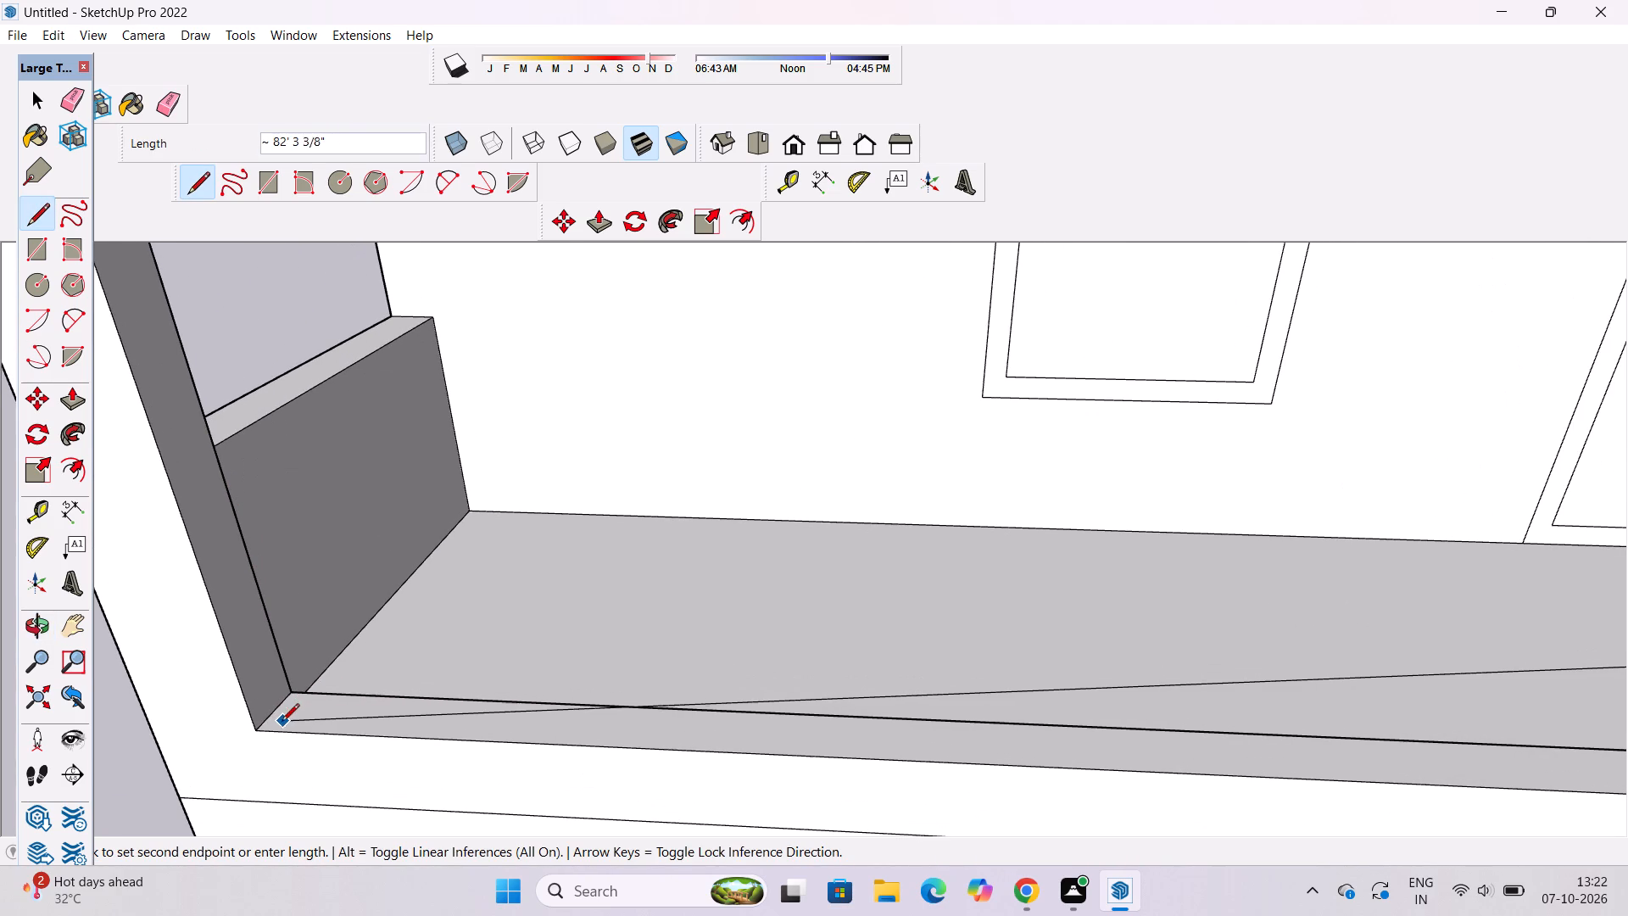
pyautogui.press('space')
# Draw an 8' vertical line up from the ledge's end midpoint at the opposite end of the same balcony opening.
pyautogui.write('l')
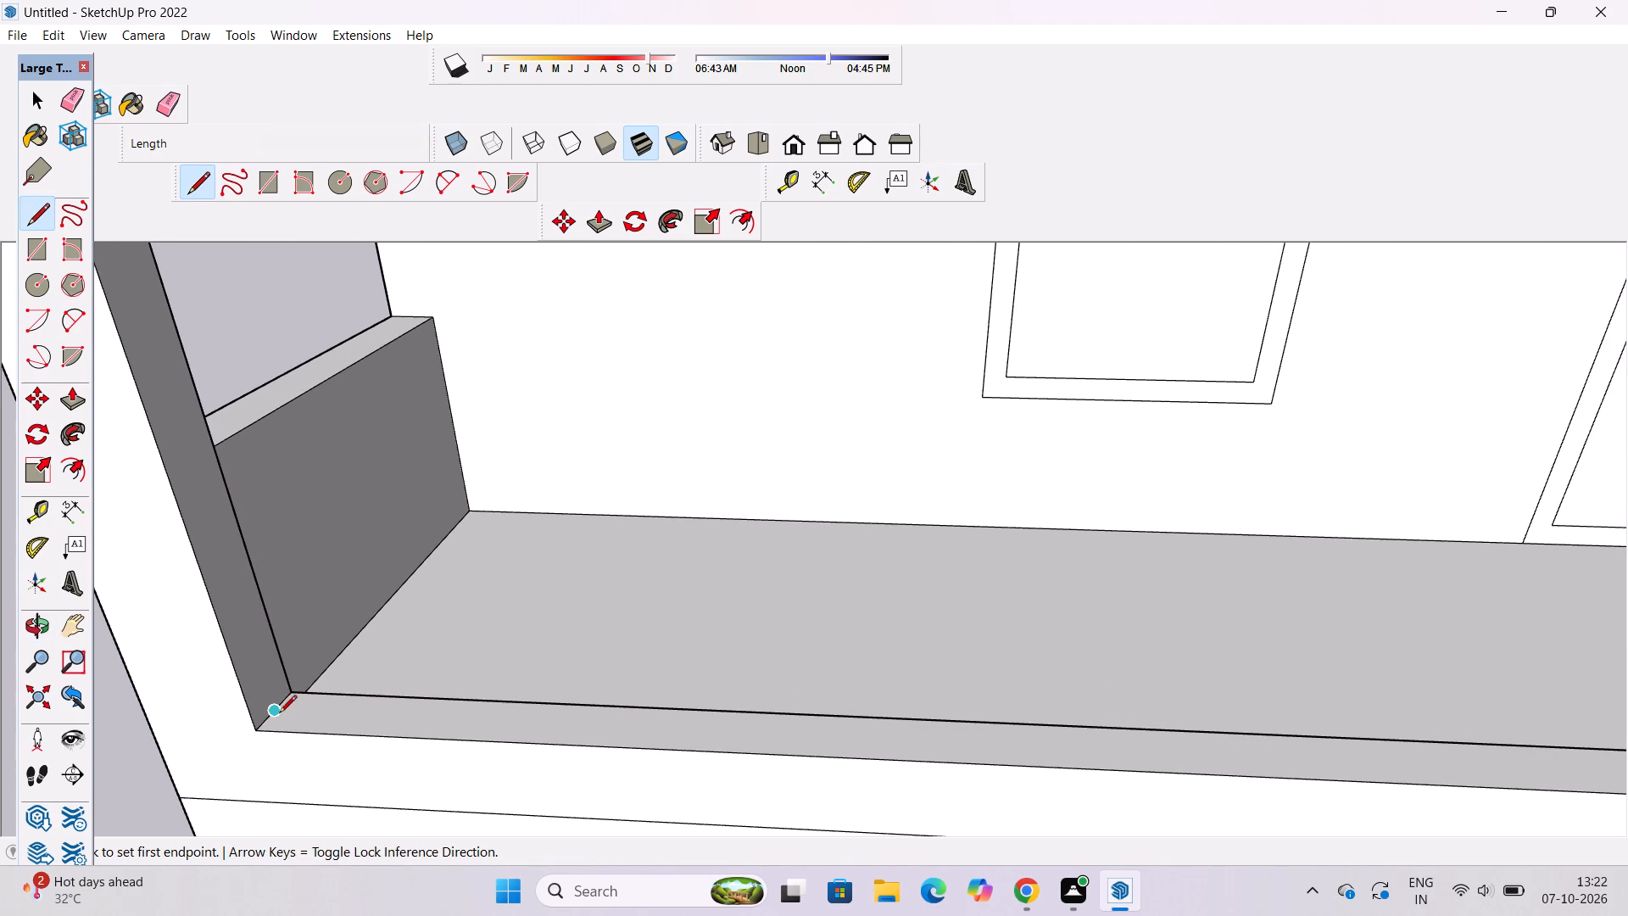
pyautogui.click(279, 712)
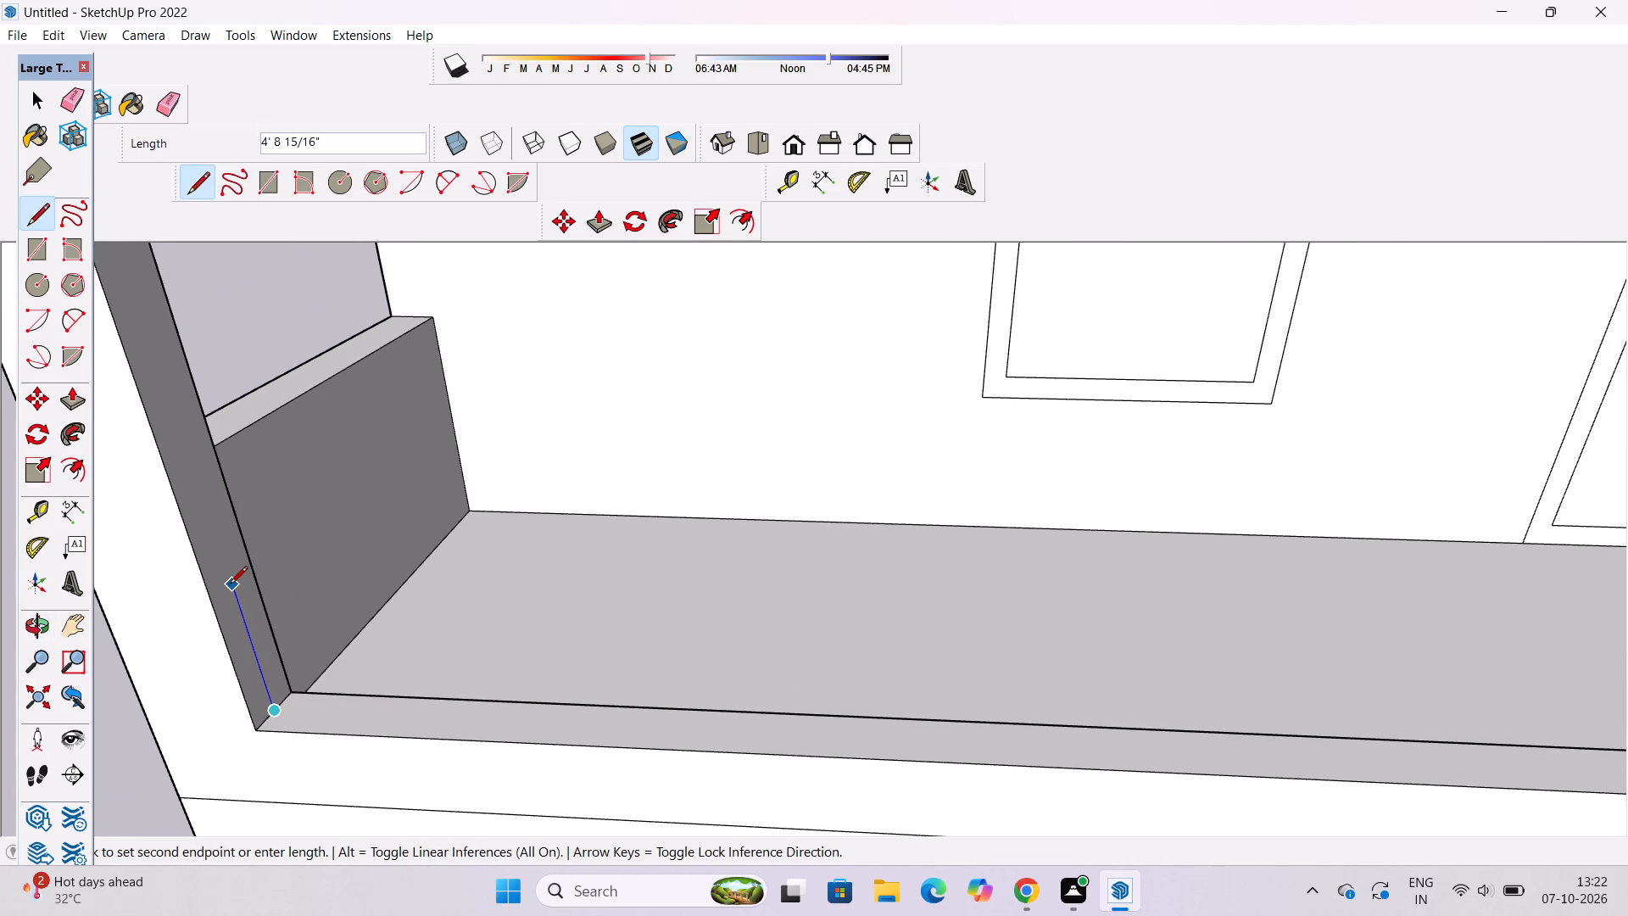
pyautogui.write("8'")
pyautogui.press('Return')
# Join the two vertical lines with 82' 6" horizontal edges at their tops and along the ledge, closing a rectangular railing face.
pyautogui.scroll(-11, 230, 585)
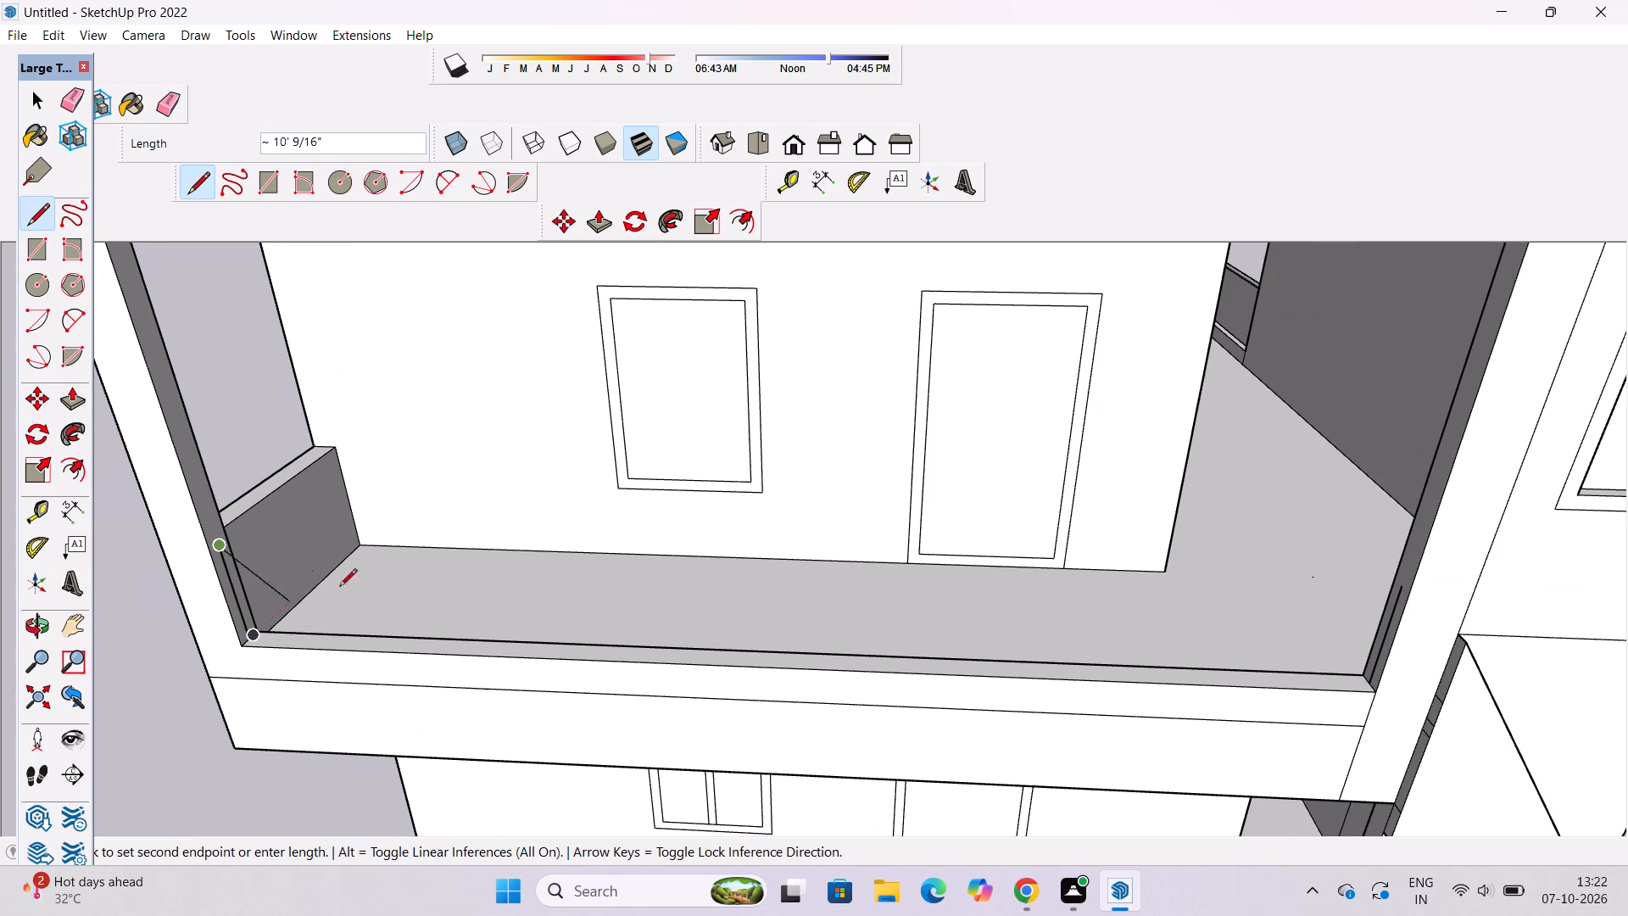
pyautogui.click(1398, 587)
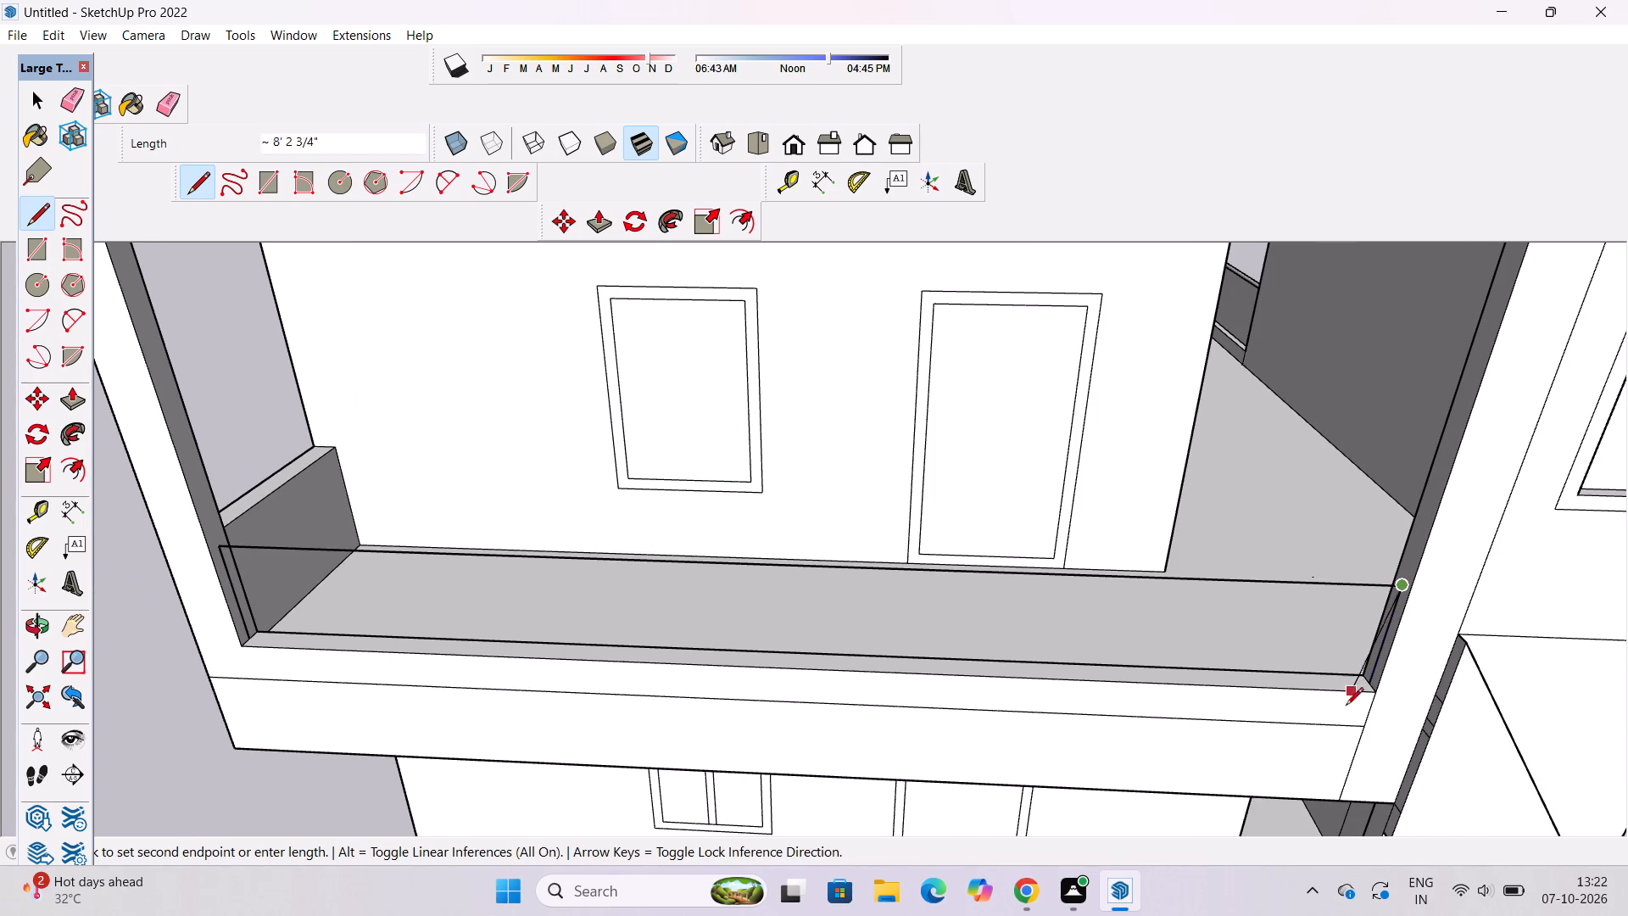
pyautogui.press('space')
pyautogui.scroll(4, 1363, 686)
pyautogui.press('l')
pyautogui.scroll(2, 1363, 684)
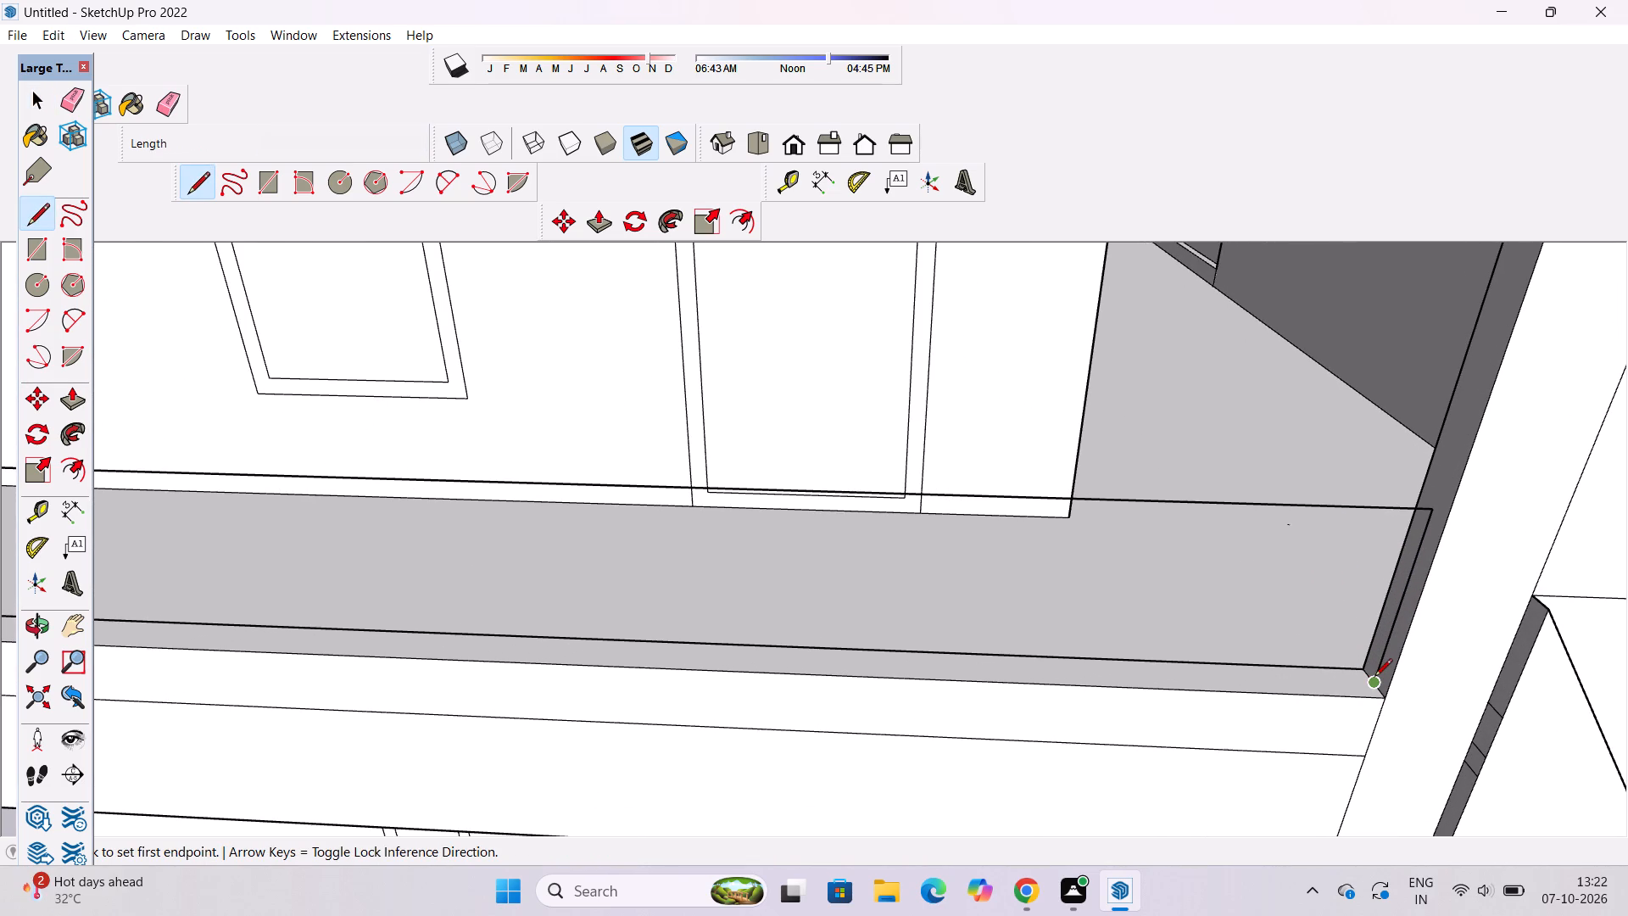
pyautogui.click(1374, 678)
pyautogui.scroll(-9, 1374, 678)
pyautogui.scroll(3, 477, 623)
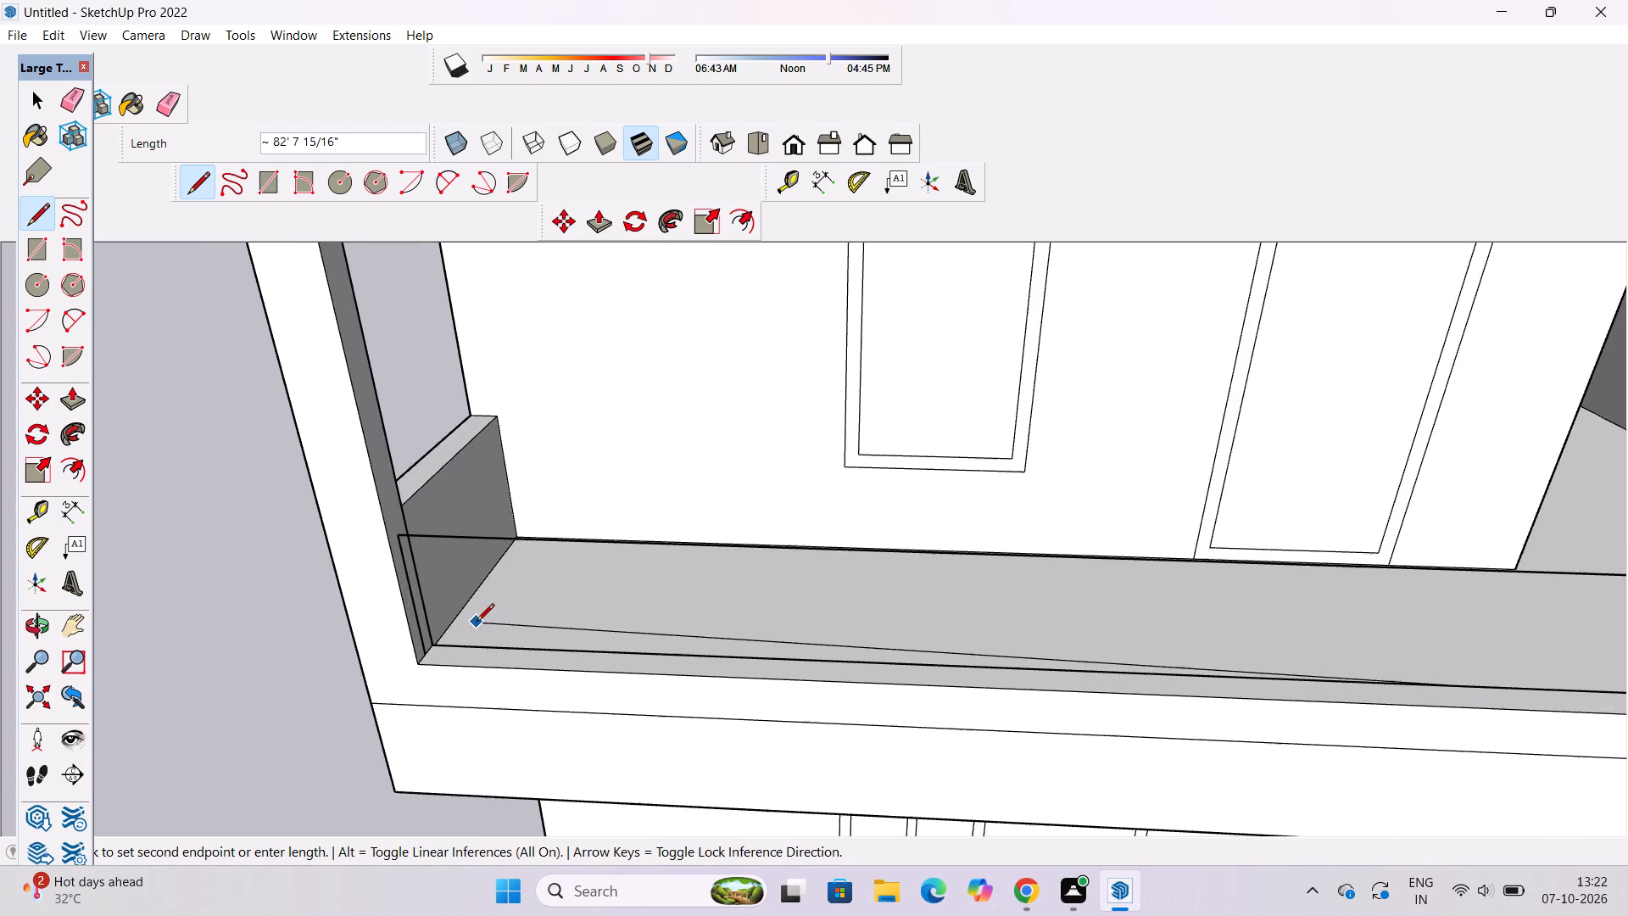
pyautogui.scroll(5, 477, 623)
pyautogui.click(404, 669)
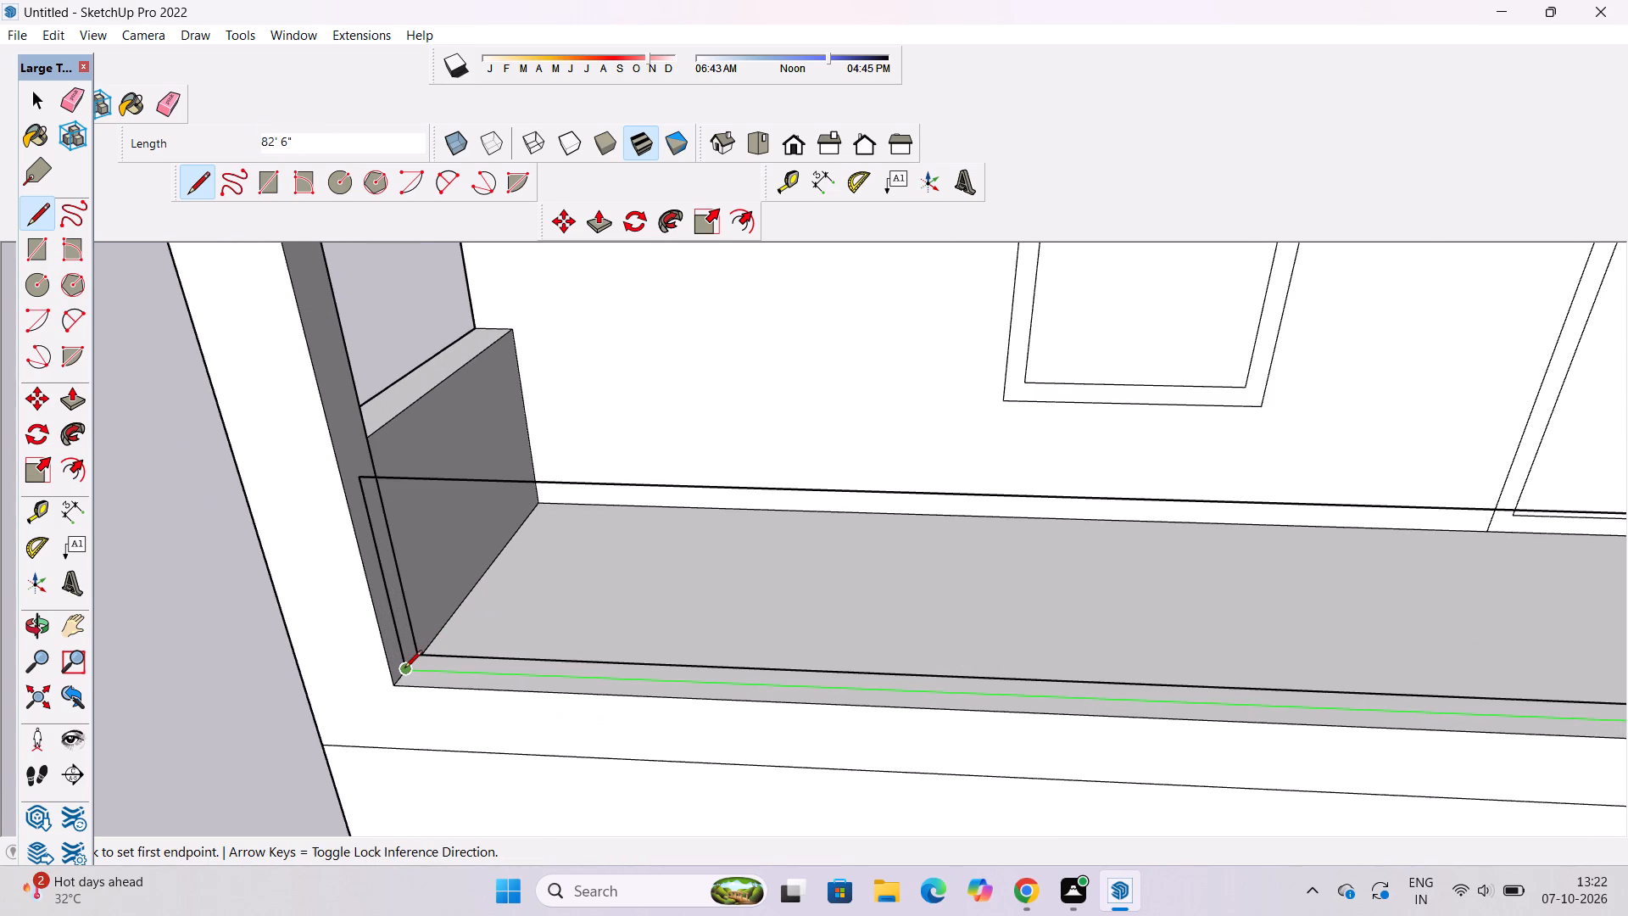
pyautogui.press('space')
# Draw a circle of 3" radius on the opening's side wall, centred on the railing face's upper corner away from the diagonal bands.
pyautogui.press('c')
pyautogui.scroll(6, 364, 485)
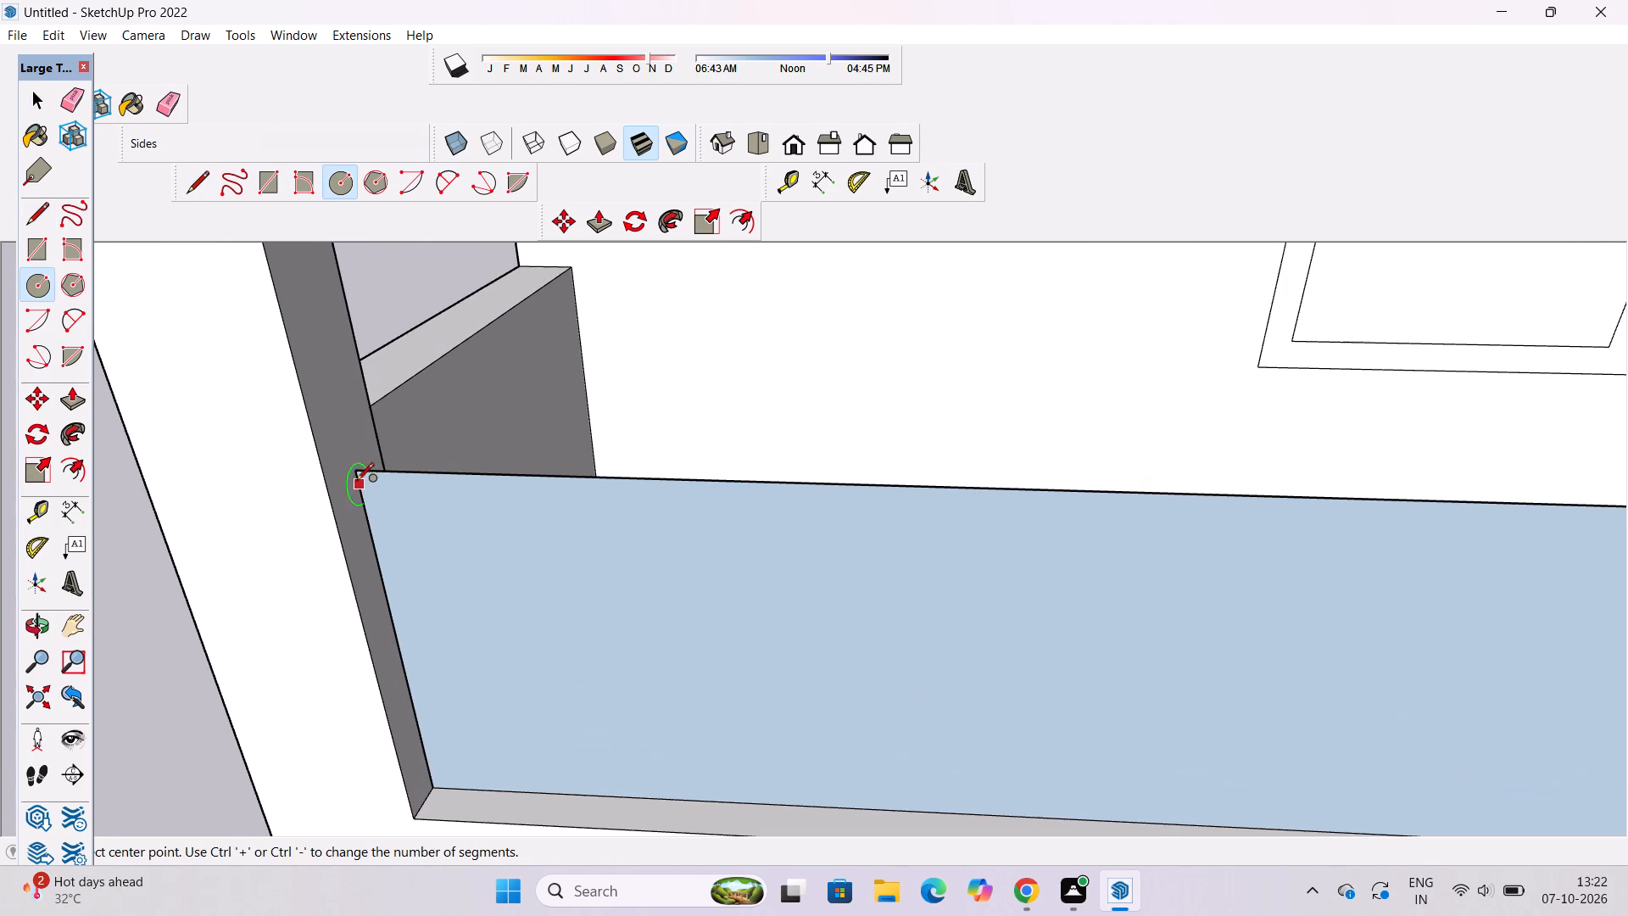
pyautogui.scroll(12, 363, 469)
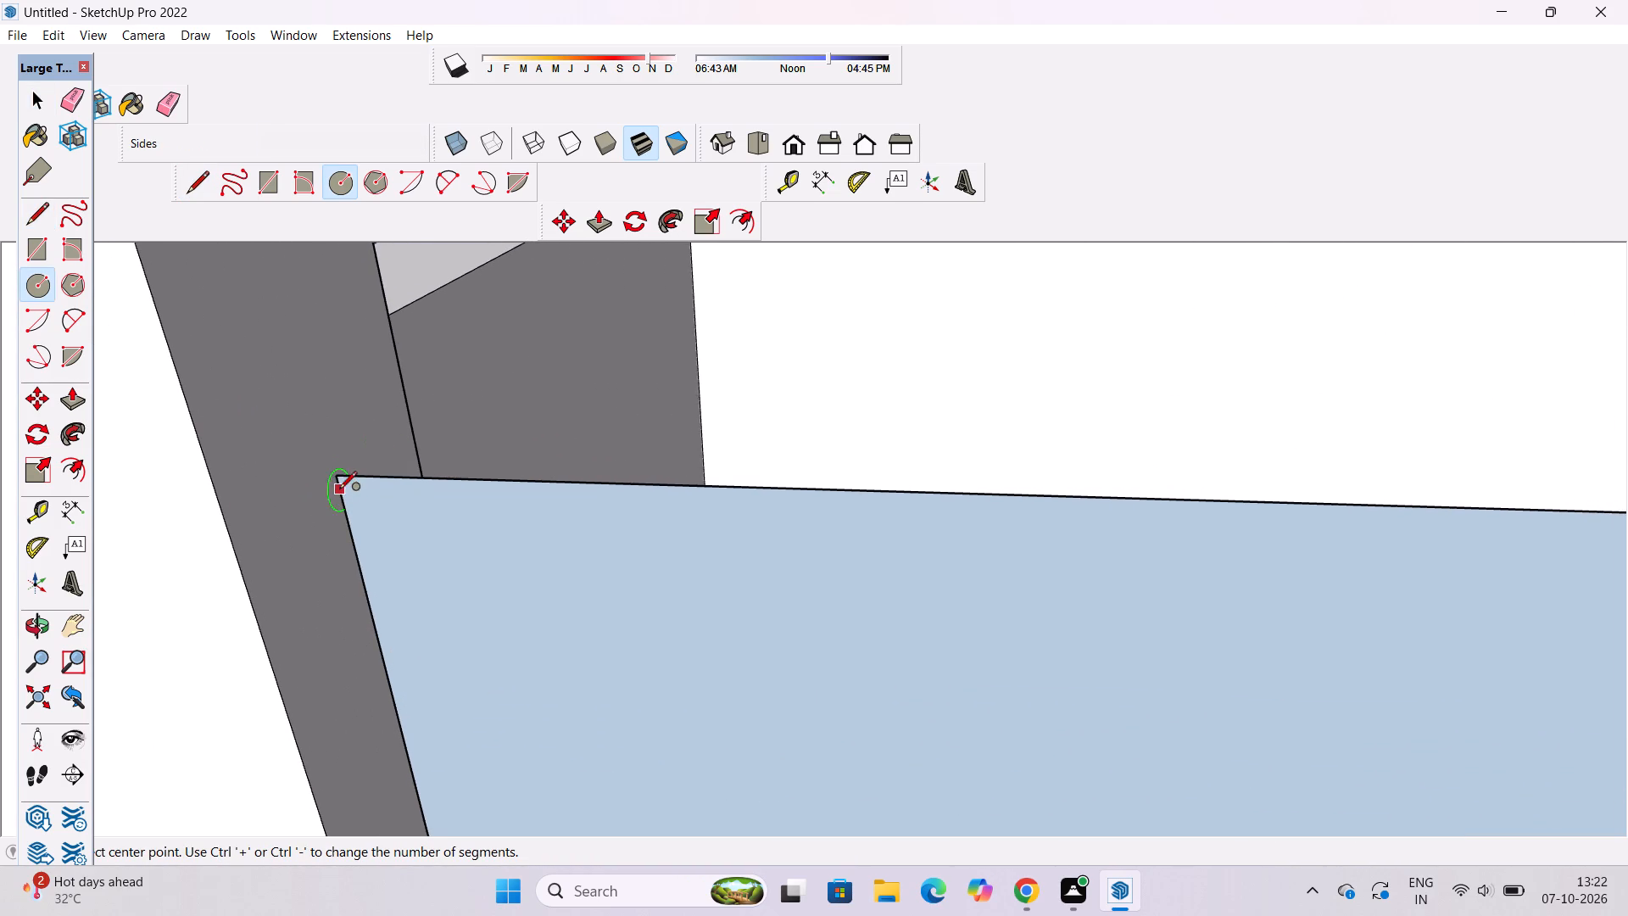
pyautogui.click(343, 471)
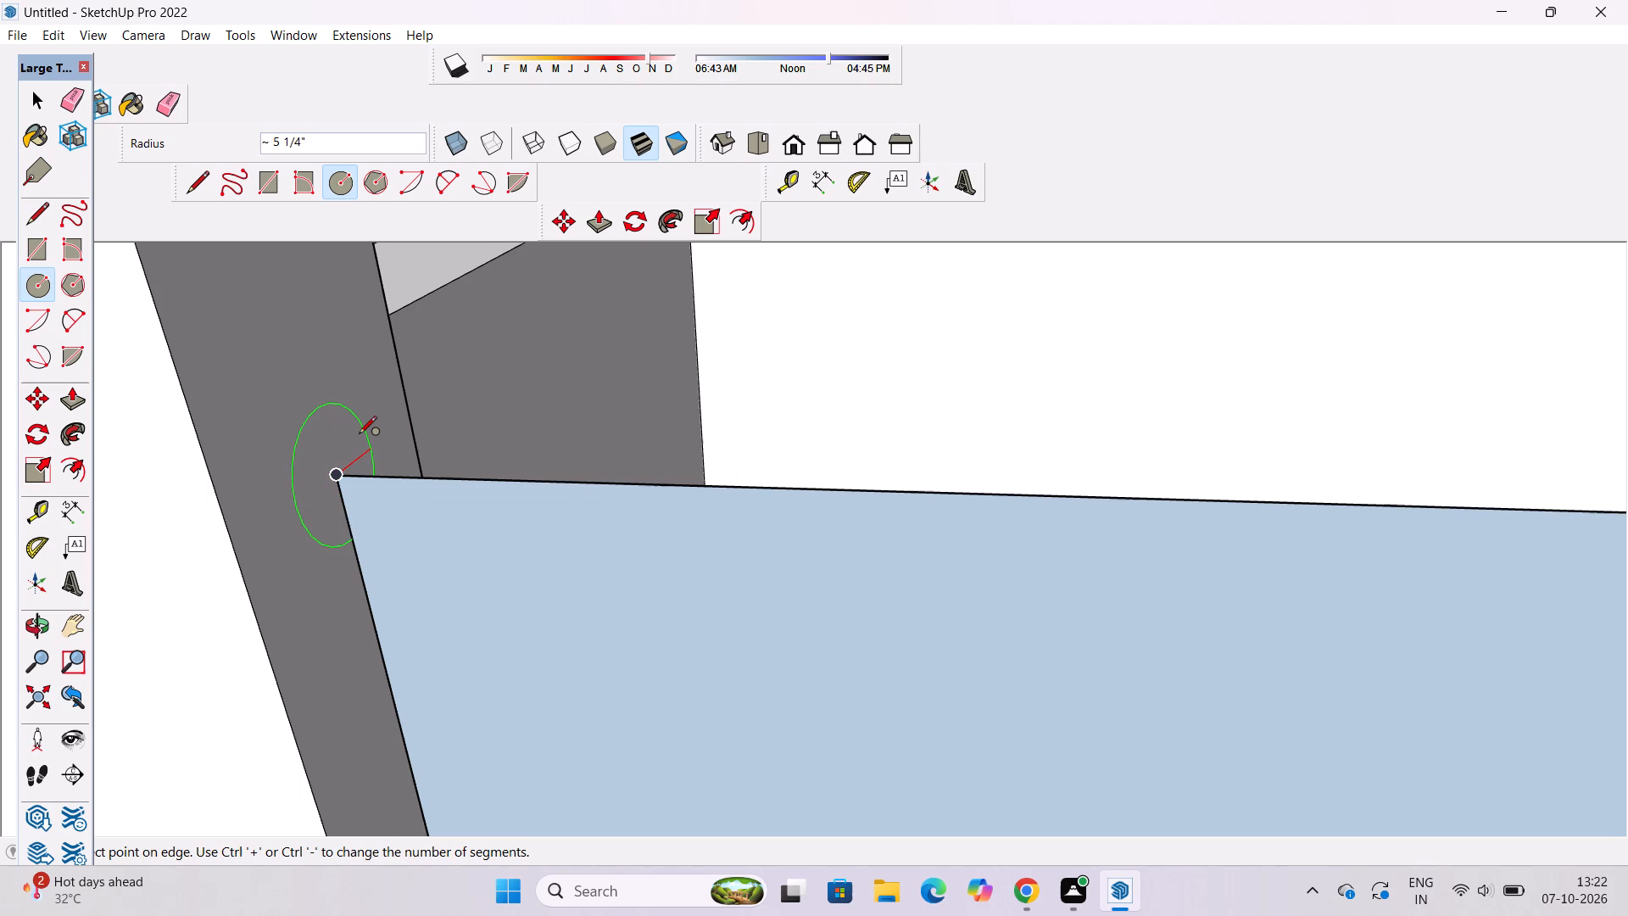
pyautogui.write('3"')
pyautogui.press('Return')
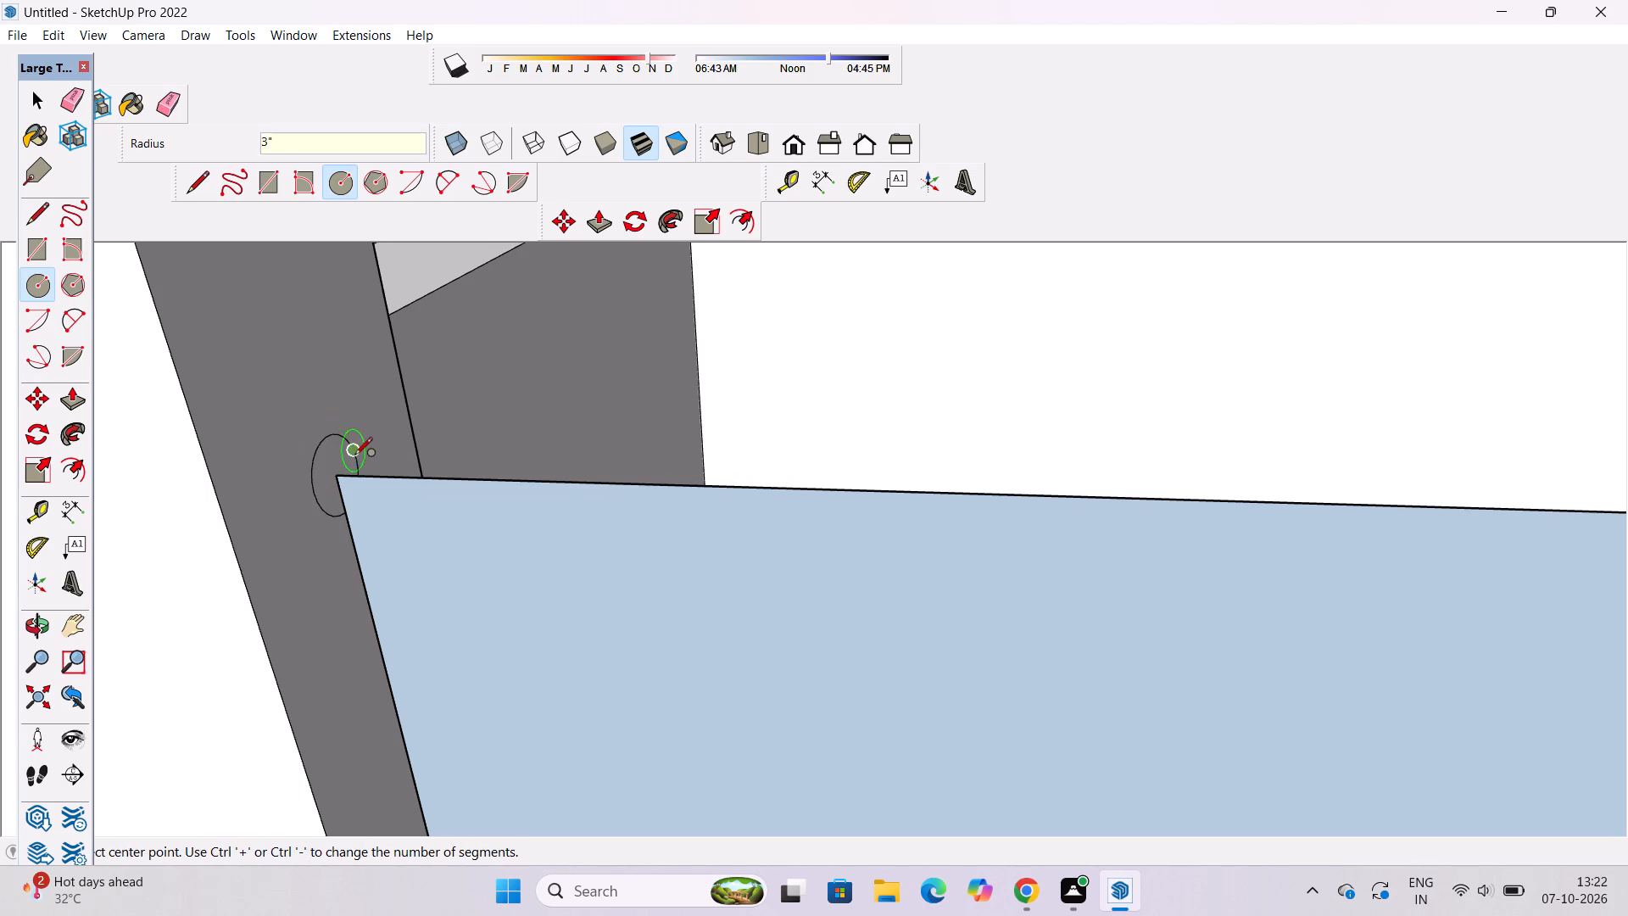
pyautogui.press('space')
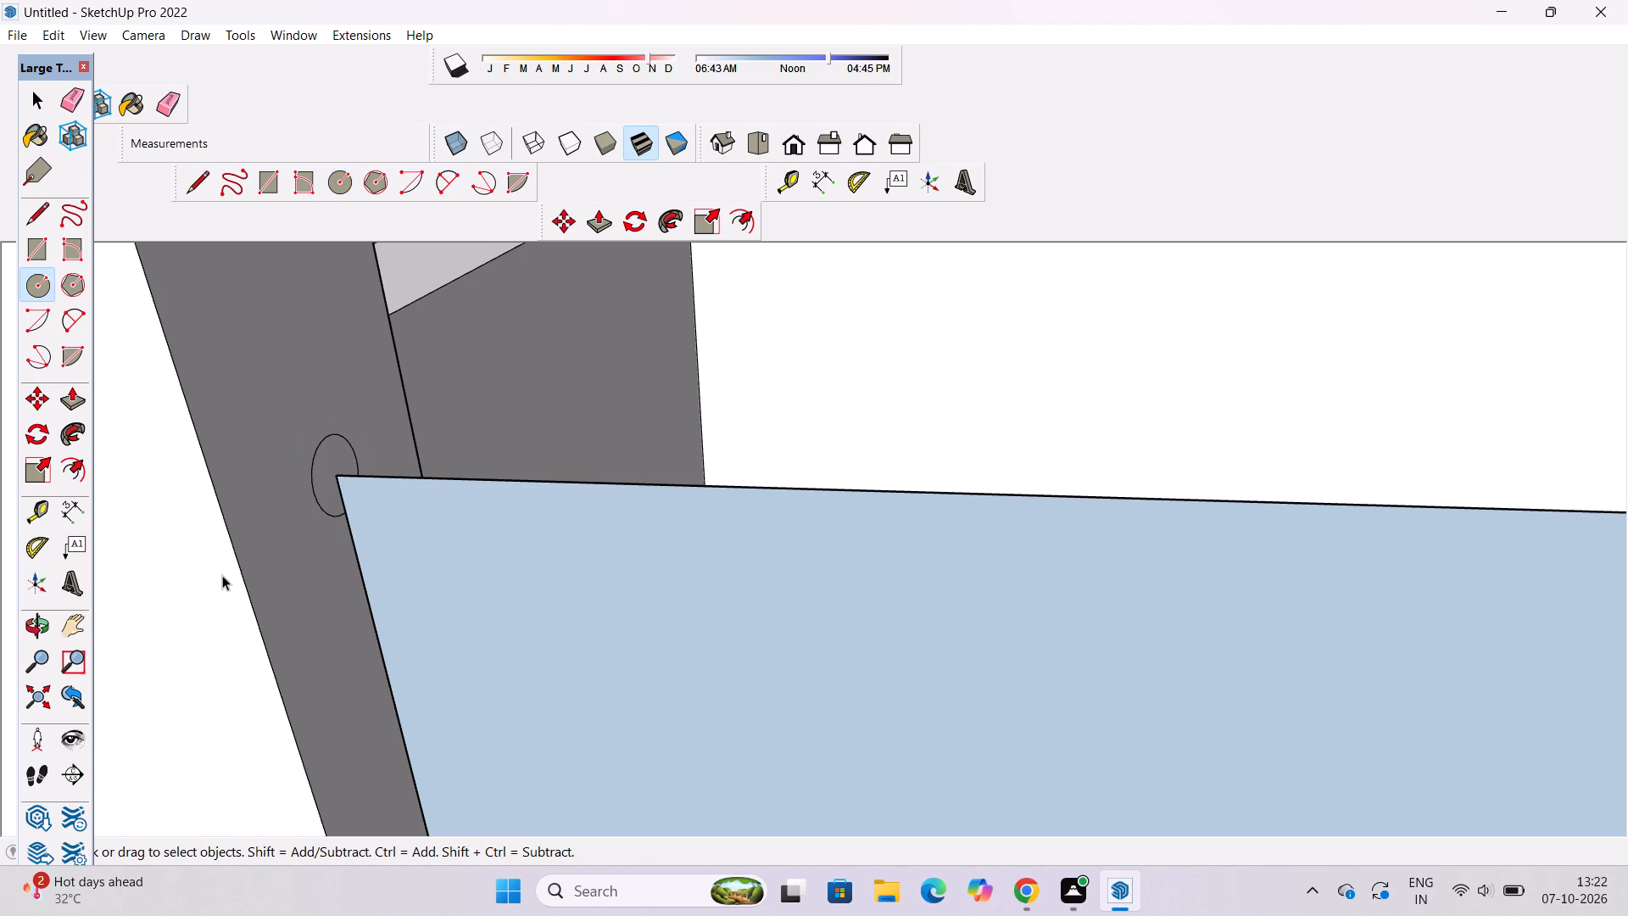
# Sweep the 3" radius circle along the railing face's top edge with Follow Me to form a round handrail.
pyautogui.doubleClick(335, 458)
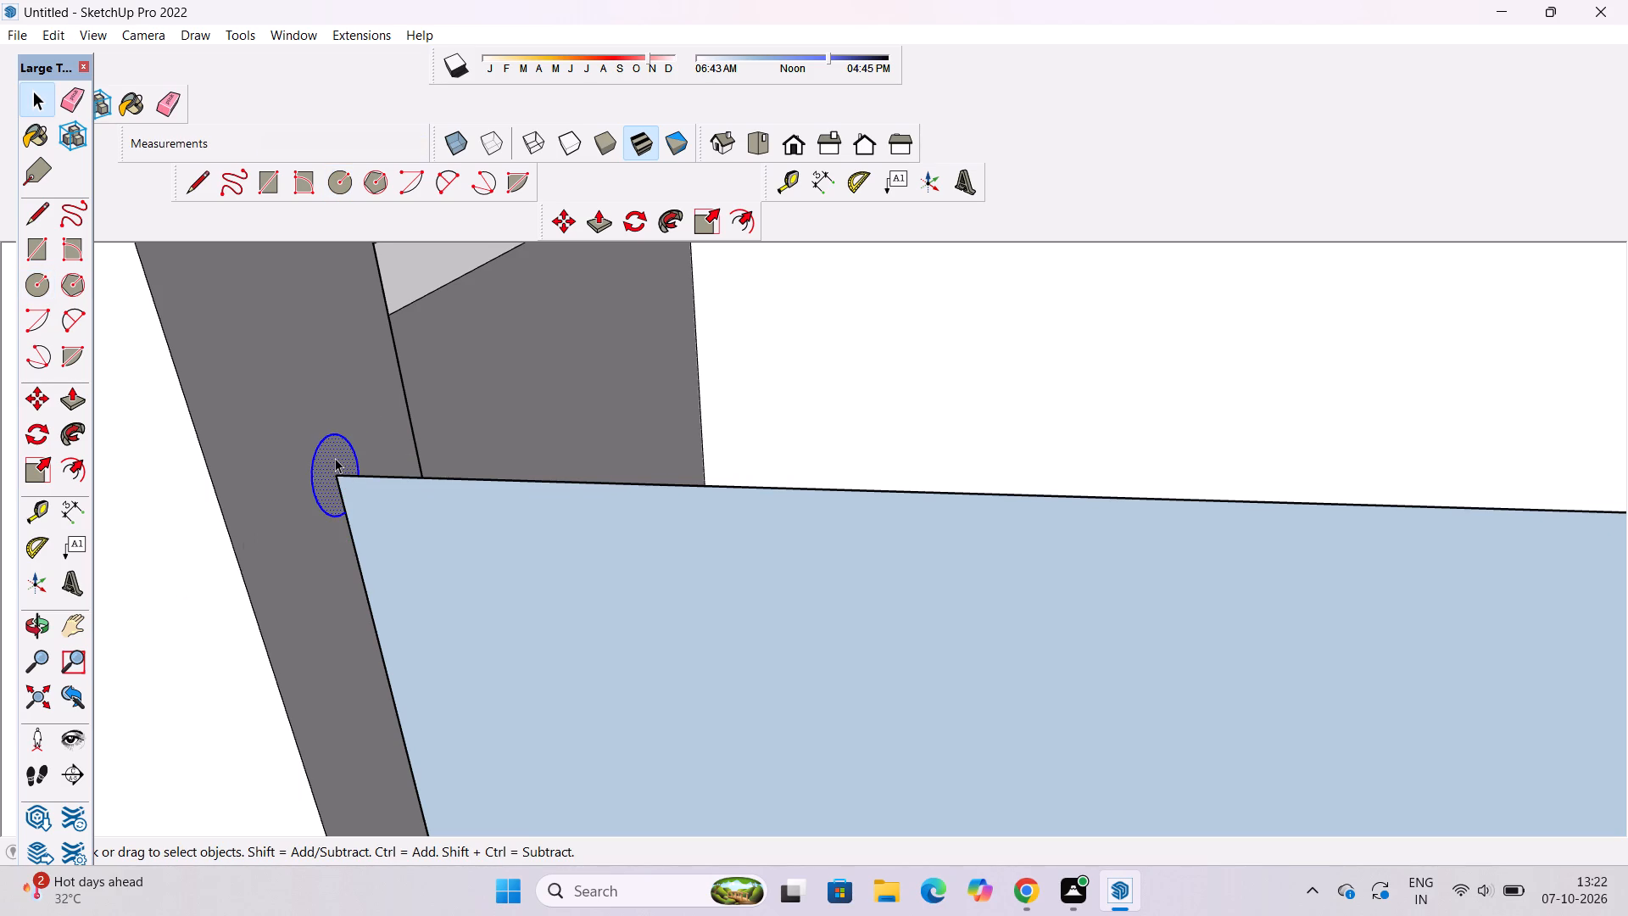
pyautogui.keyDown('ctrl'); pyautogui.click(384, 478); pyautogui.keyUp('ctrl')
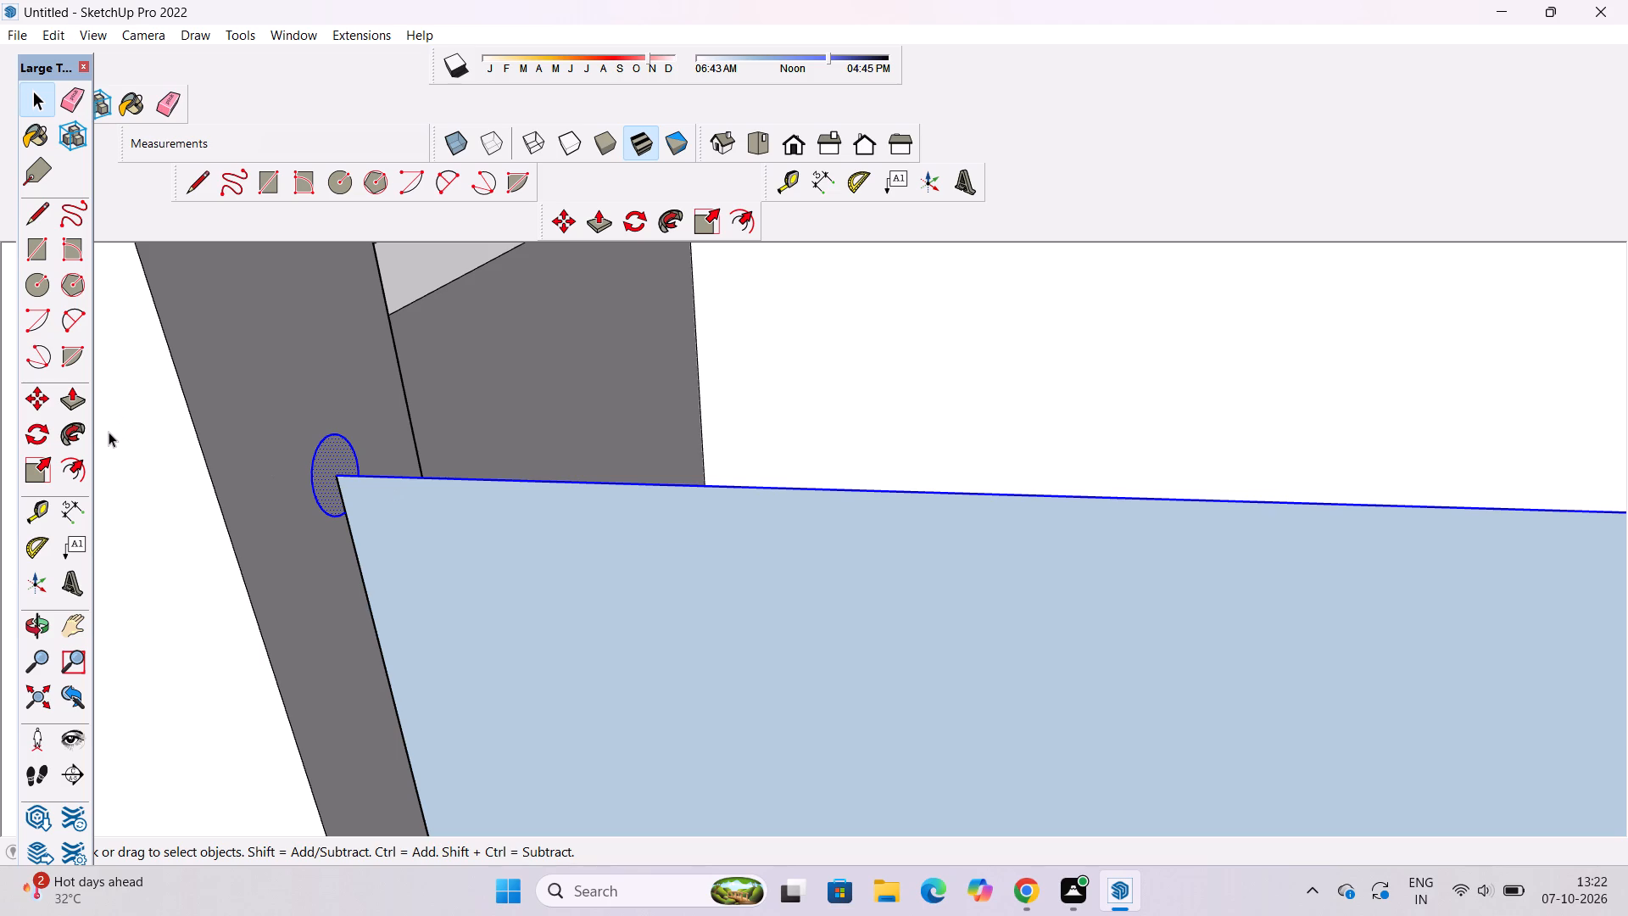
pyautogui.click(73, 432)
pyautogui.click(326, 480)
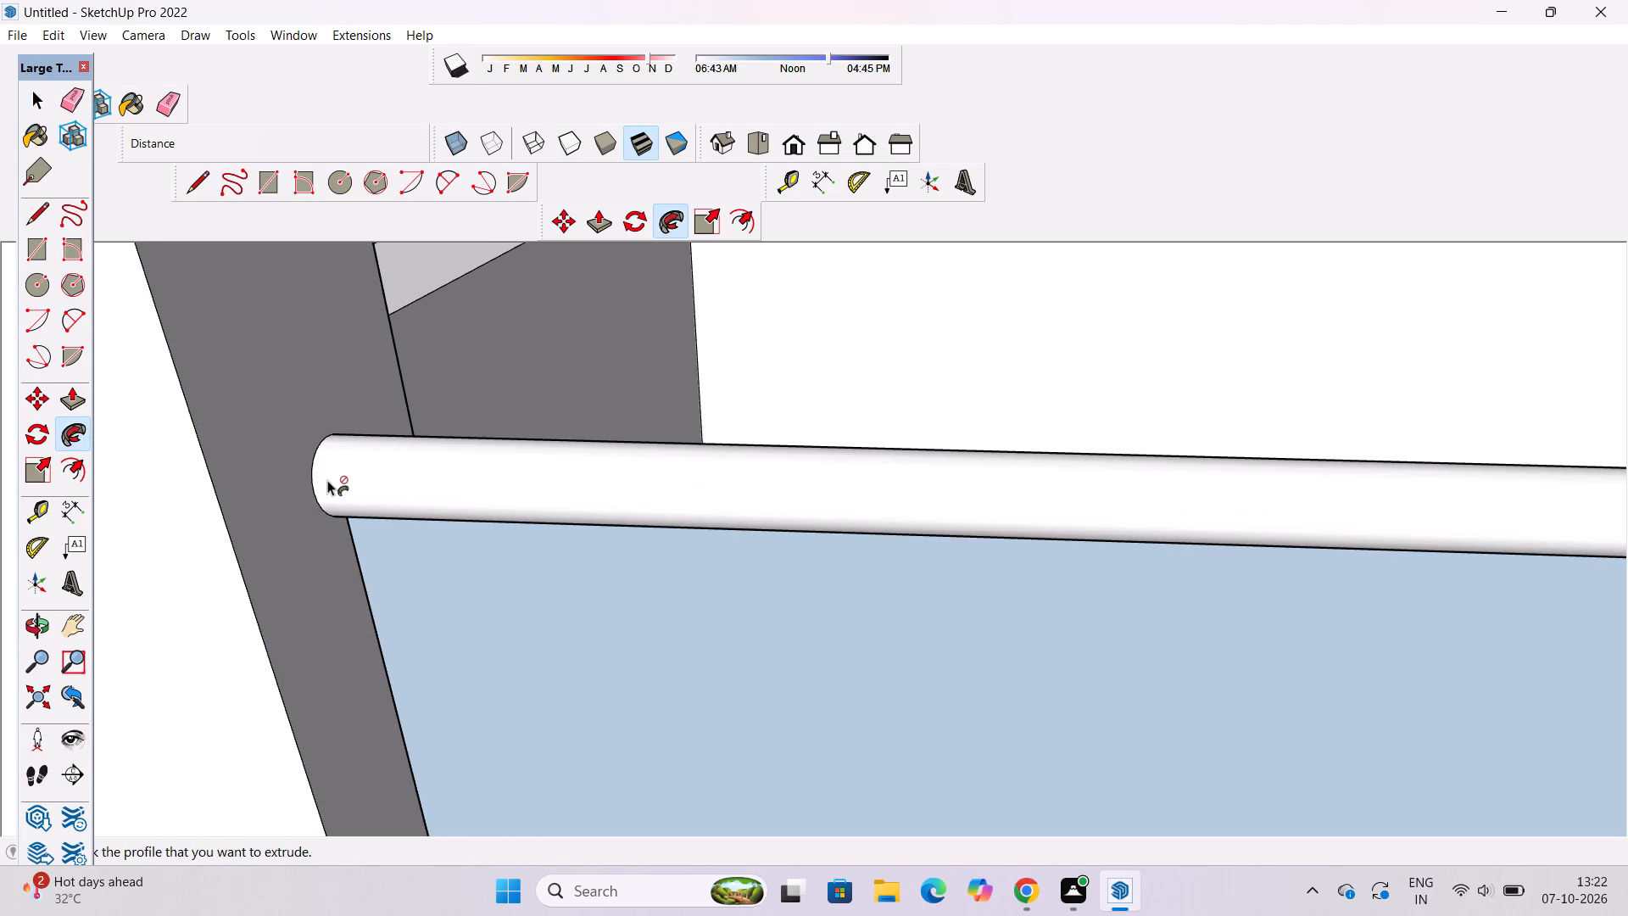
pyautogui.press('space')
# Extrude the railing face below the round handrail by 1" to give the panel thickness.
pyautogui.scroll(-6, 509, 357)
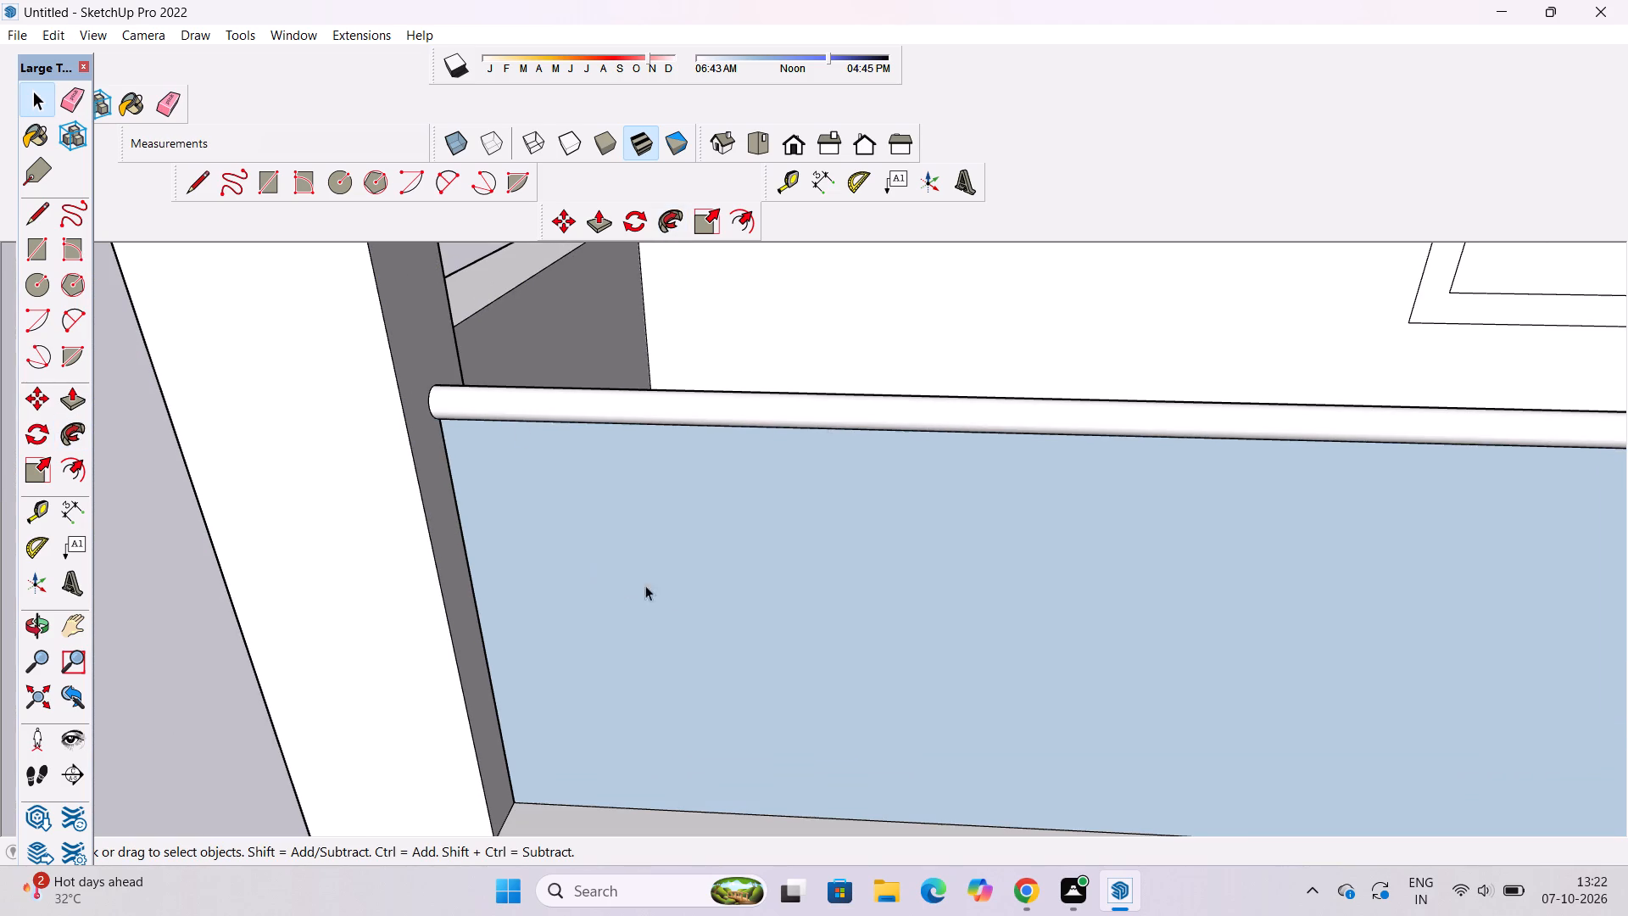
pyautogui.click(704, 572)
pyautogui.scroll(-3, 730, 571)
pyautogui.press('p')
pyautogui.click(730, 571)
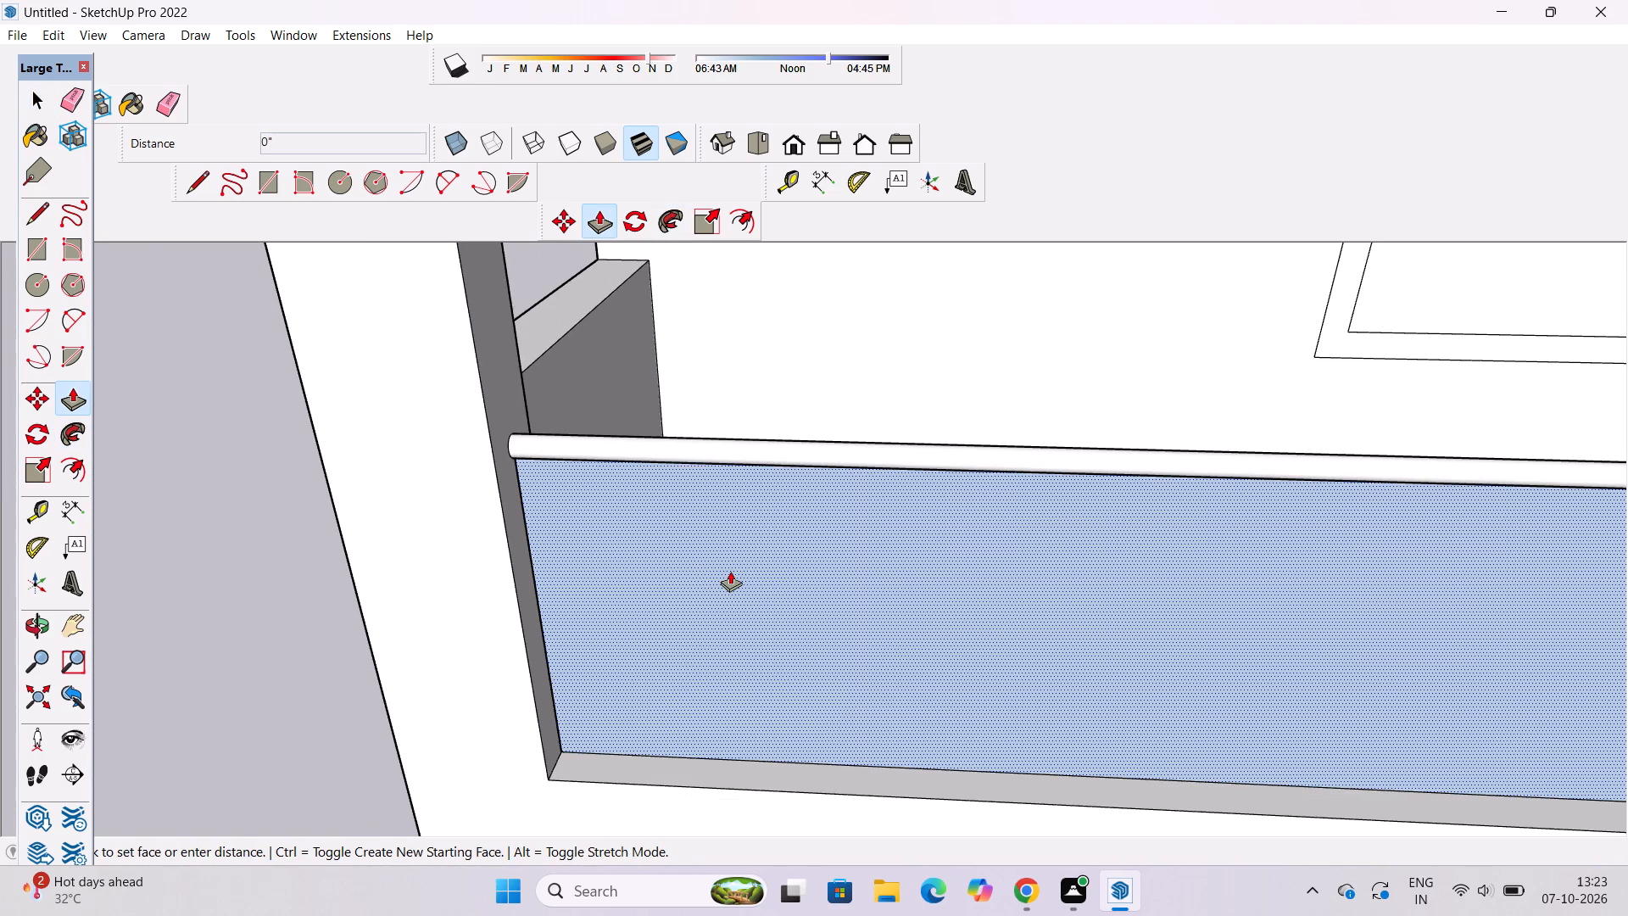
pyautogui.write('1"')
pyautogui.press('Return')
# Erase the short stray edges crossing the narrow side of the diagonal band at the building corner beside the balcony.
pyautogui.press('o')
pyautogui.scroll(-12, 614, 487)
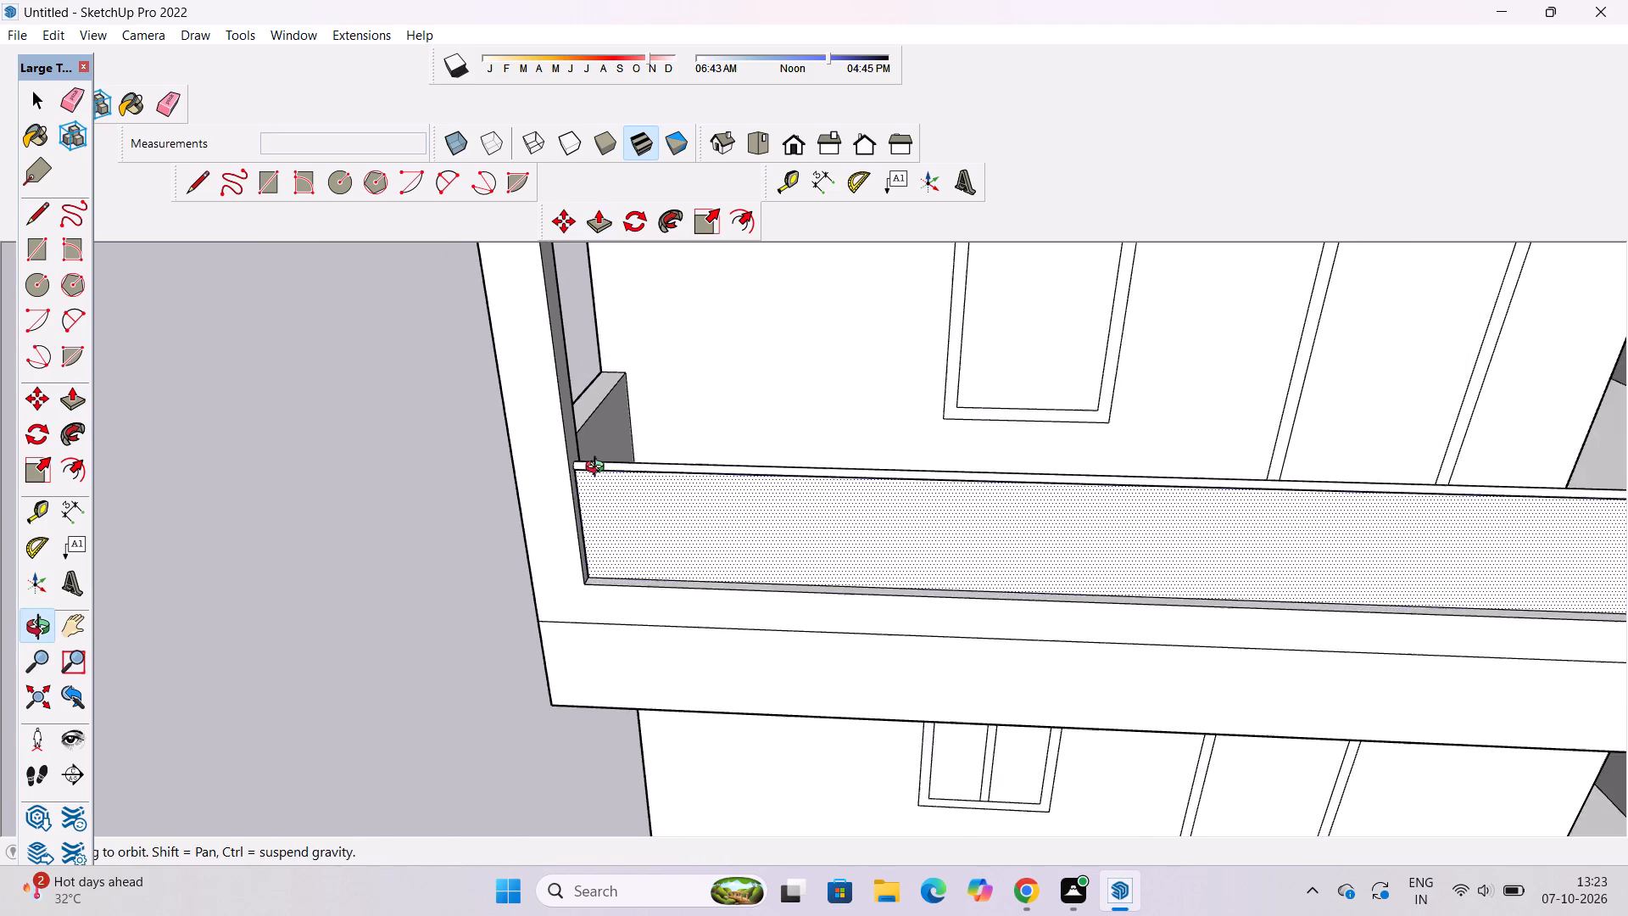
pyautogui.moveTo(599, 478); pyautogui.dragTo(769, 511)
pyautogui.scroll(-6, 769, 511)
pyautogui.keyDown('shift'); pyautogui.moveTo(876, 557); pyautogui.dragTo(797, 631); pyautogui.keyUp('shift')
pyautogui.keyDown('shift'); pyautogui.moveTo(797, 662); pyautogui.dragTo(686, 572); pyautogui.keyUp('shift')
pyautogui.scroll(-6, 689, 572)
pyautogui.keyDown('shift'); pyautogui.moveTo(969, 586); pyautogui.dragTo(824, 607); pyautogui.keyUp('shift')
pyautogui.keyDown('shift'); pyautogui.scroll(5, 864, 606); pyautogui.keyUp('shift')
pyautogui.moveTo(835, 644); pyautogui.dragTo(1029, 628)
pyautogui.scroll(10, 1132, 479)
pyautogui.keyDown('shift'); pyautogui.moveTo(1110, 514); pyautogui.dragTo(851, 523); pyautogui.keyUp('shift')
pyautogui.moveTo(865, 568); pyautogui.dragTo(928, 552)
pyautogui.moveTo(928, 551); pyautogui.dragTo(923, 522)
pyautogui.press('e')
pyautogui.scroll(3, 840, 602)
pyautogui.moveTo(856, 405); pyautogui.dragTo(860, 505)
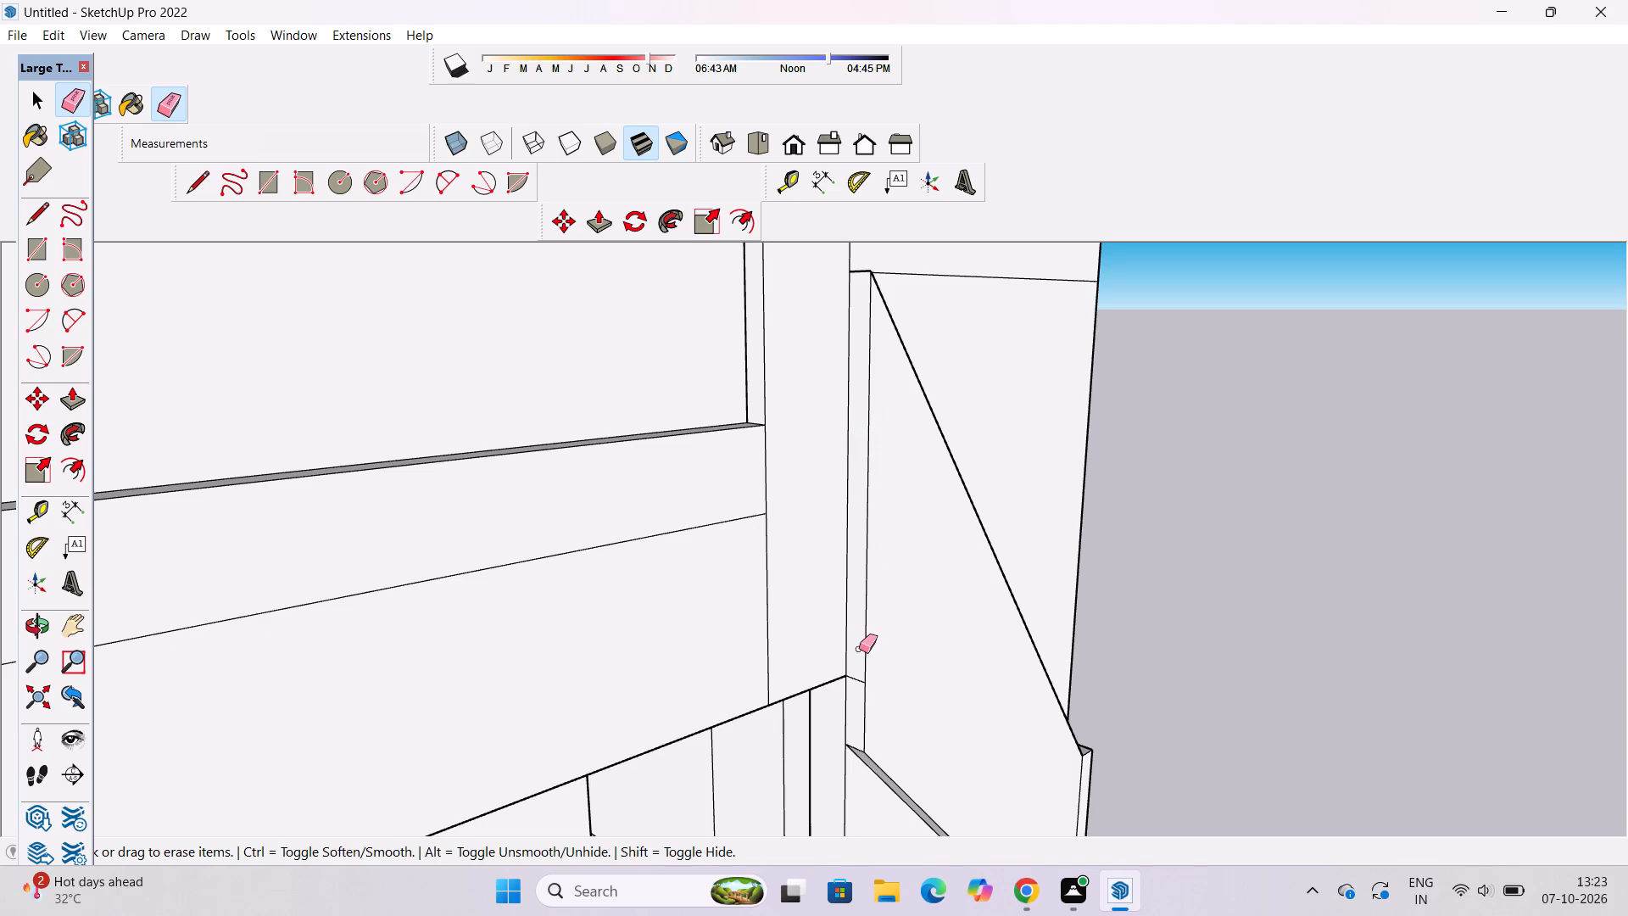
pyautogui.moveTo(859, 652); pyautogui.dragTo(861, 687)
# Examine the diagonal bands and adjoining walls around the building corner from several sides.
pyautogui.press('o')
pyautogui.scroll(-6, 818, 642)
pyautogui.moveTo(1210, 585); pyautogui.dragTo(1056, 621)
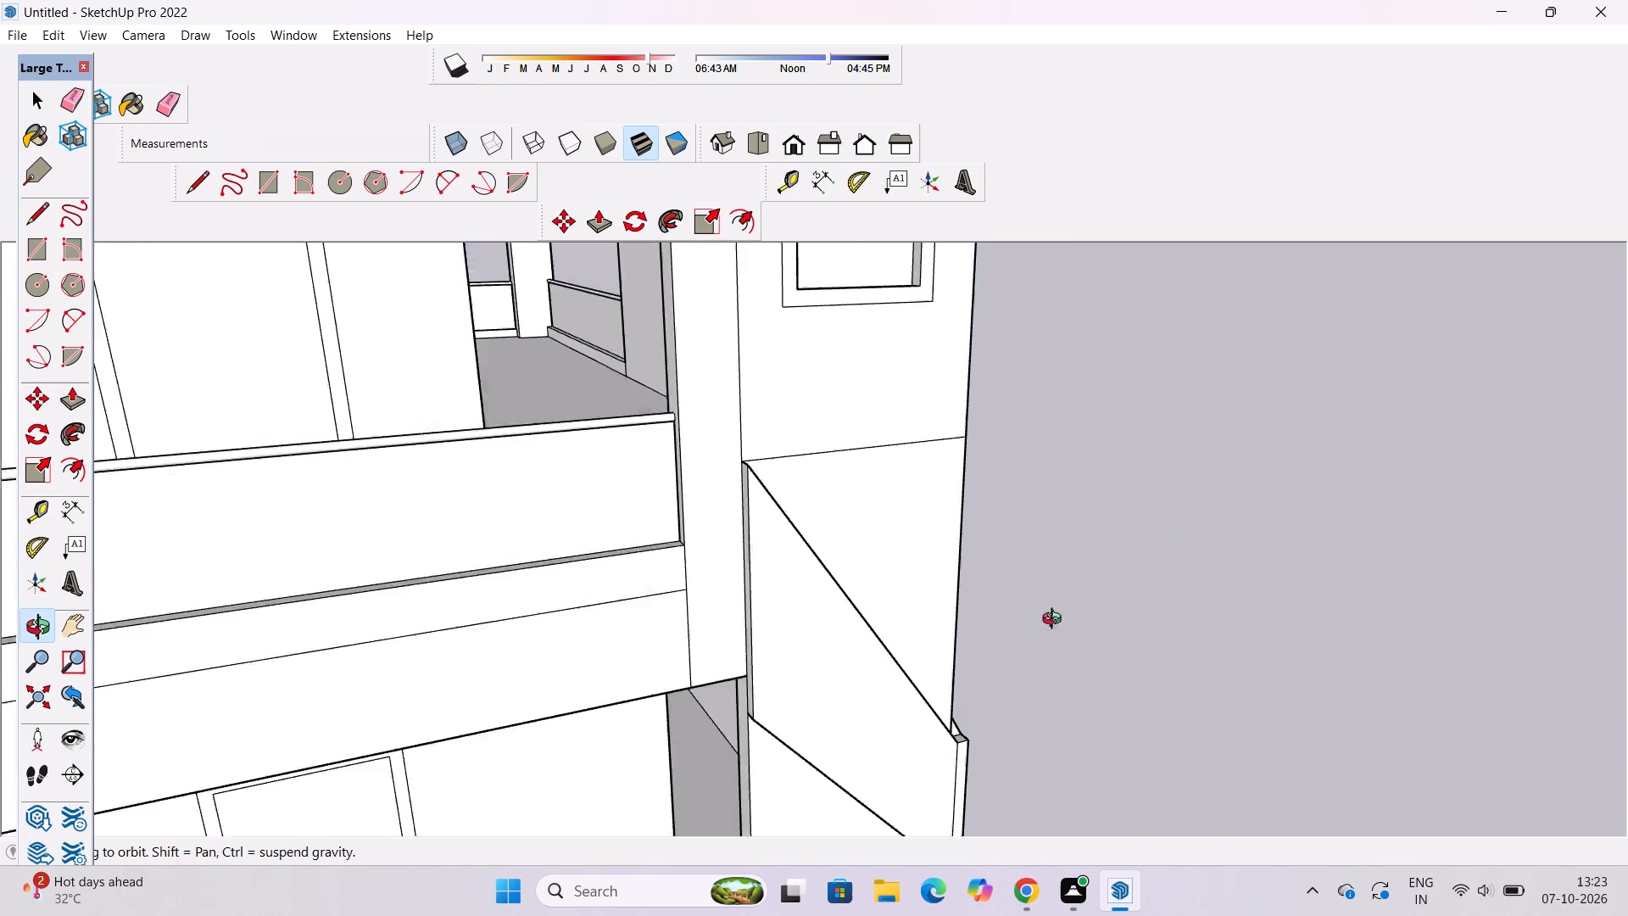
pyautogui.moveTo(1056, 621); pyautogui.dragTo(287, 656)
pyautogui.moveTo(1169, 601); pyautogui.dragTo(742, 547)
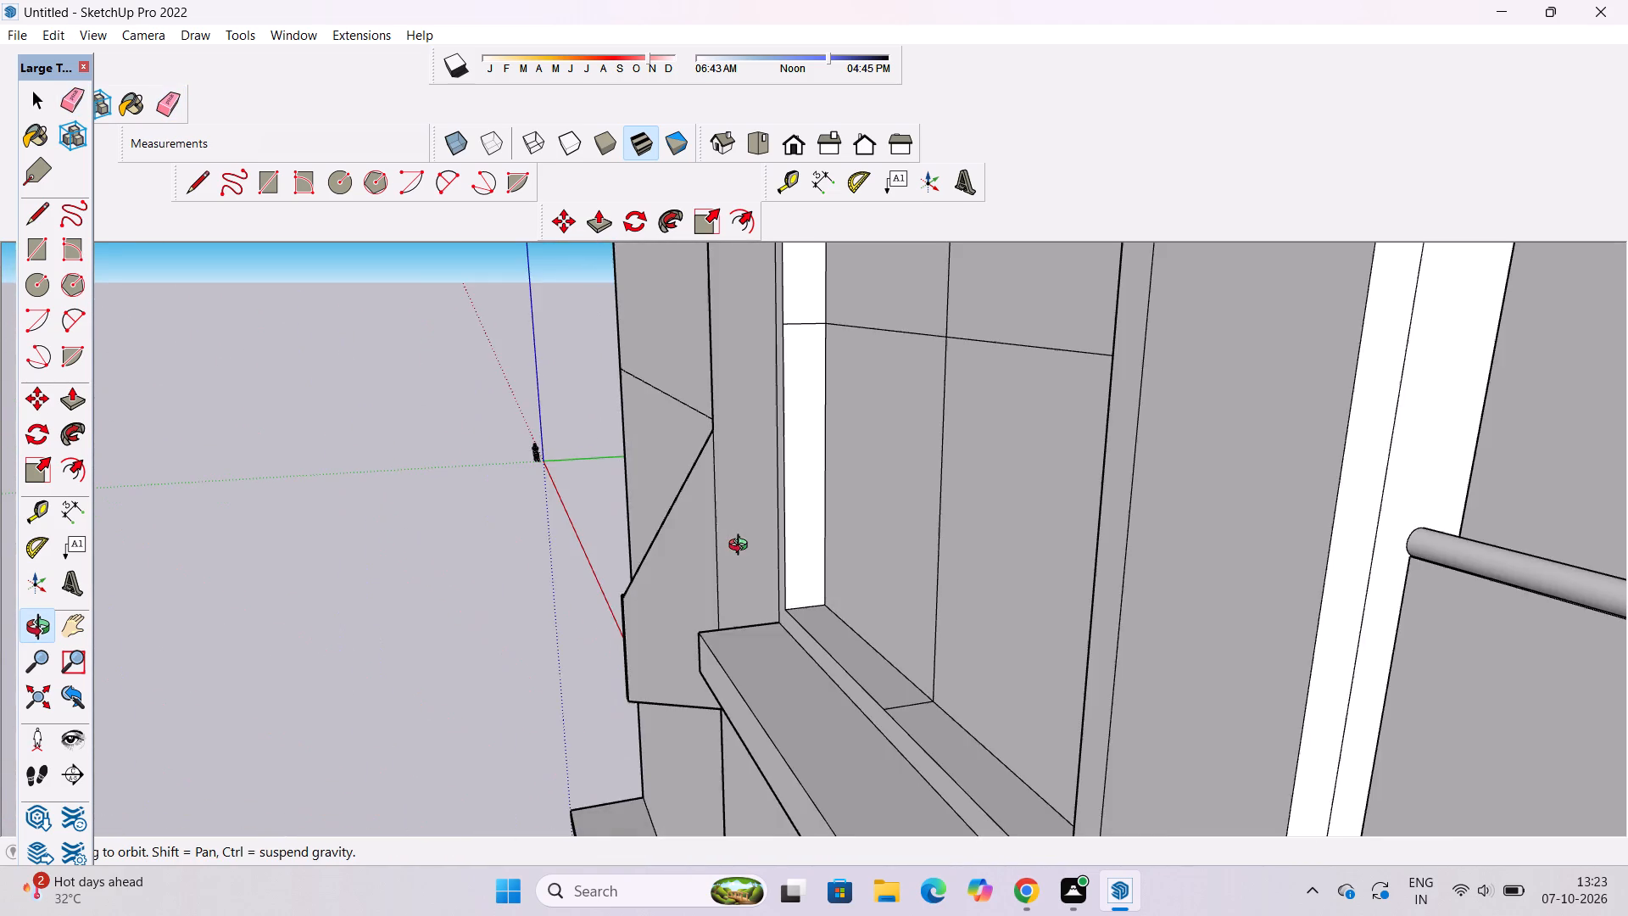
pyautogui.moveTo(742, 547); pyautogui.dragTo(1195, 487)
pyautogui.scroll(-5, 1190, 454)
pyautogui.moveTo(1185, 484); pyautogui.dragTo(1064, 485)
pyautogui.scroll(-4, 1064, 485)
pyautogui.keyDown('shift'); pyautogui.moveTo(1063, 487); pyautogui.dragTo(1048, 508); pyautogui.keyUp('shift')
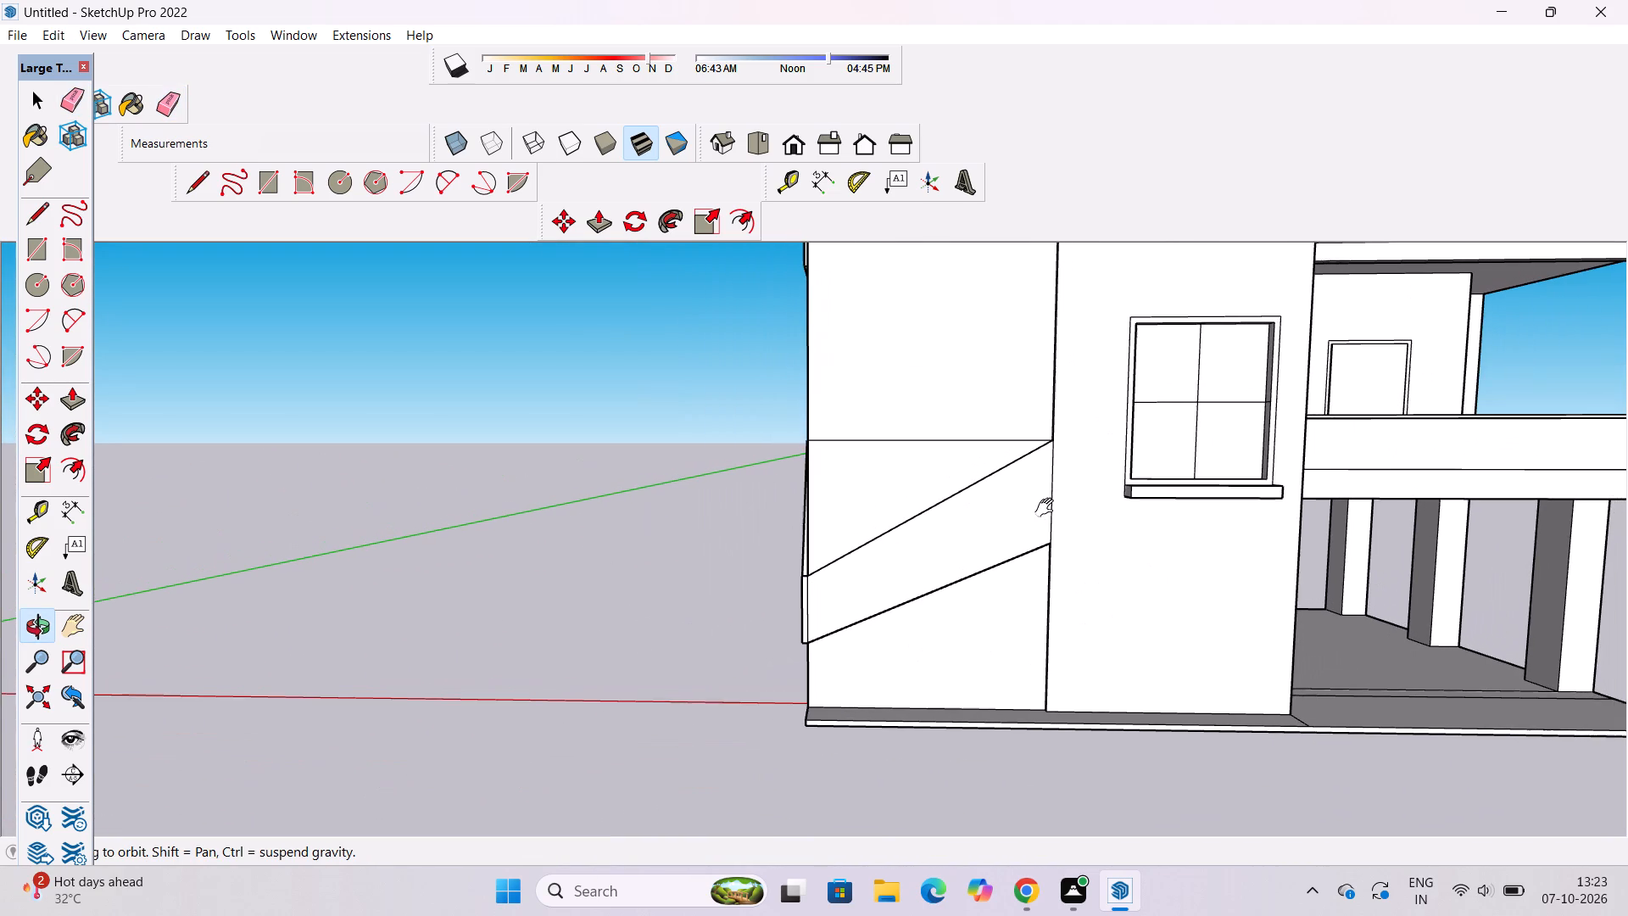
pyautogui.scroll(4, 1028, 530)
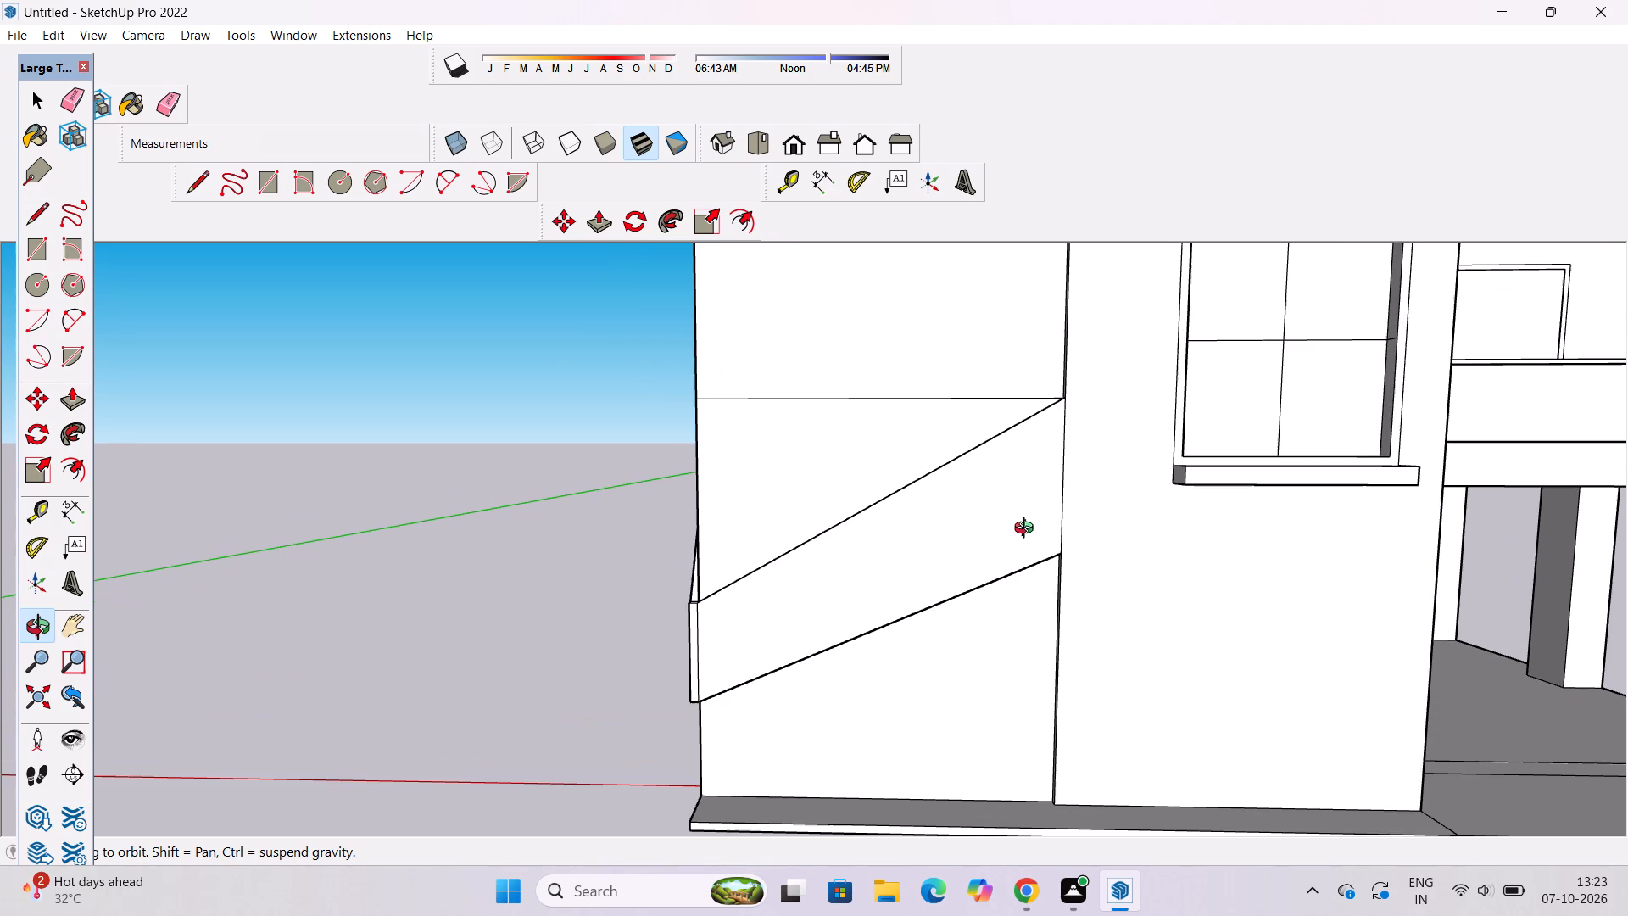
pyautogui.scroll(-4, 1004, 566)
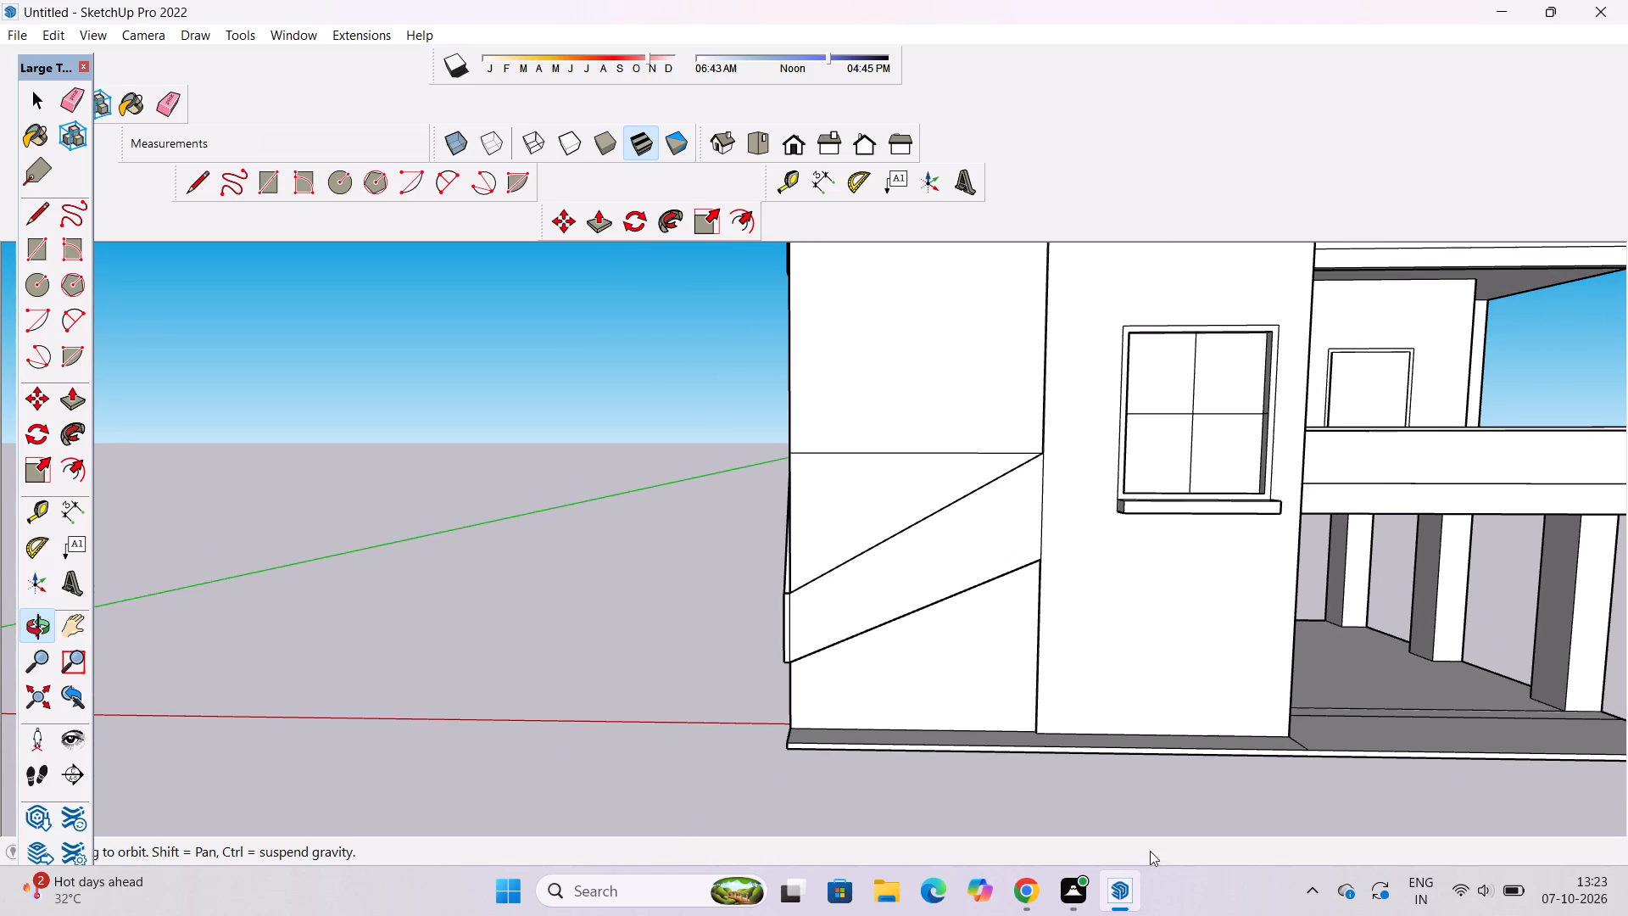
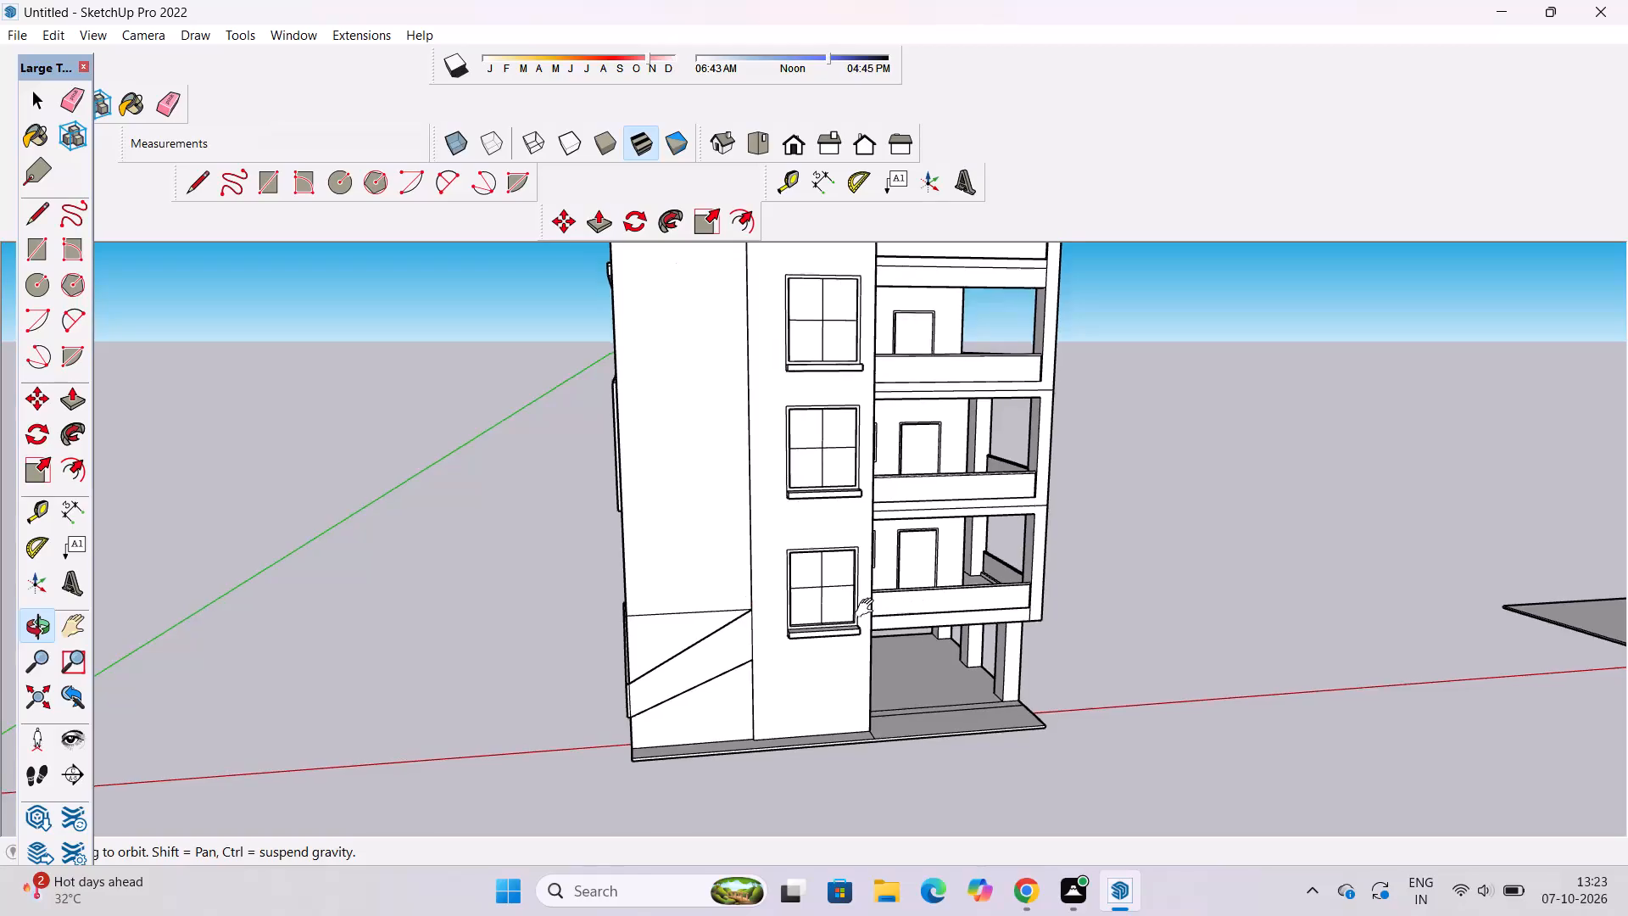
# Extrude the narrow floor strip between the rear corner column and the wall on the topmost balcony level up to the adjoining parapet's height.
pyautogui.keyDown('shift'); pyautogui.moveTo(868, 608); pyautogui.dragTo(804, 629); pyautogui.keyUp('shift')
pyautogui.moveTo(978, 590); pyautogui.dragTo(815, 600)
pyautogui.scroll(-3, 814, 600)
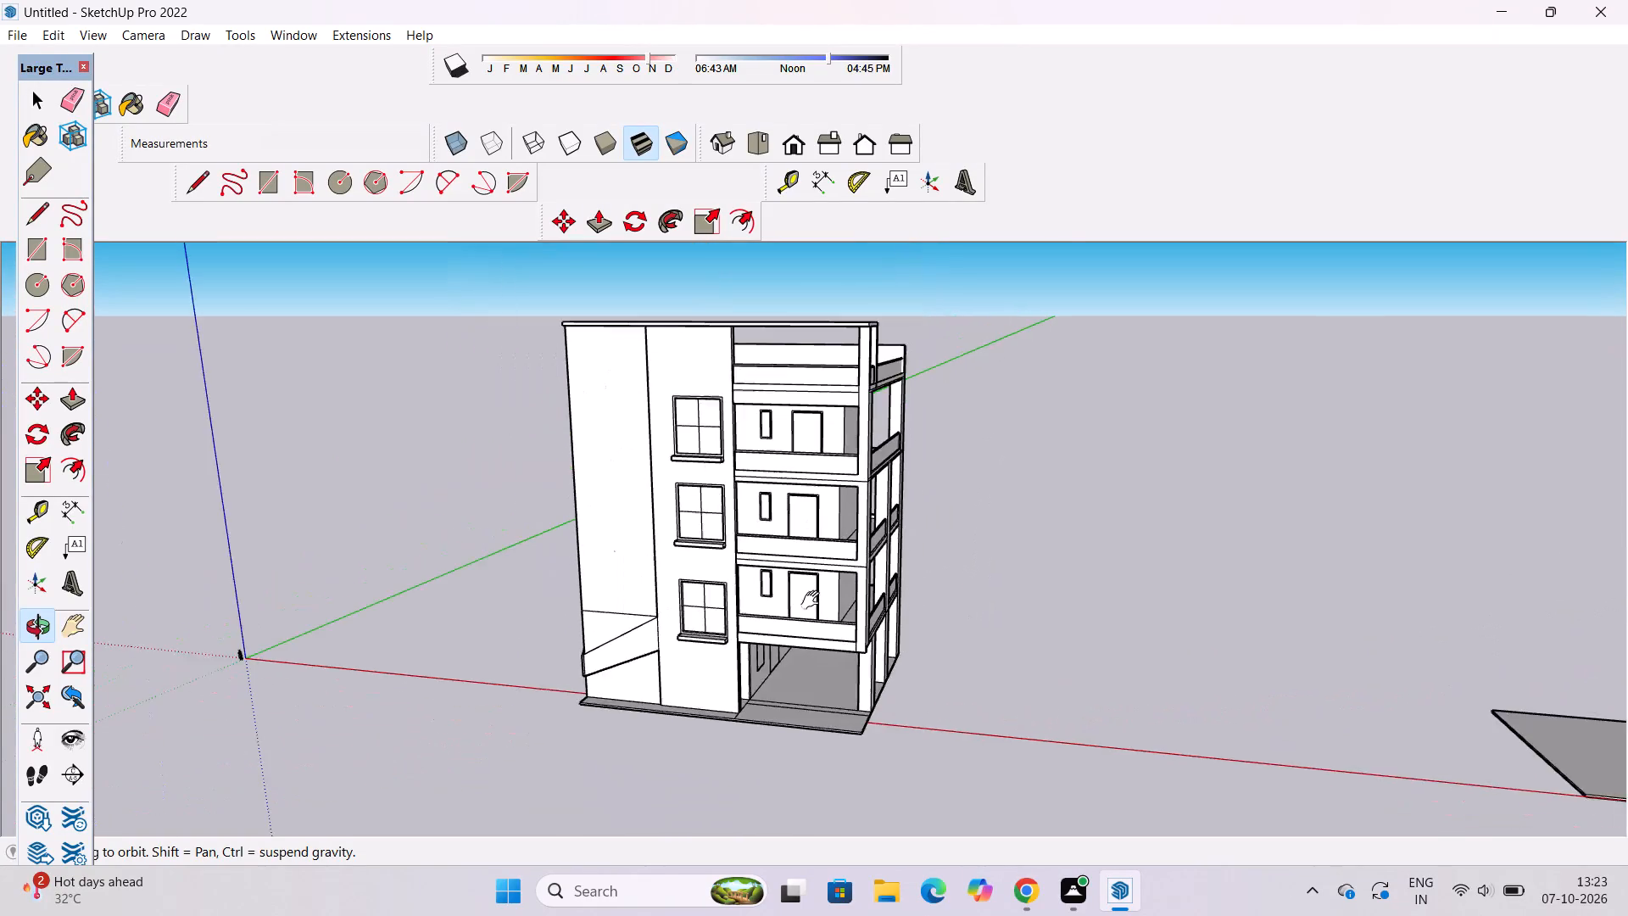
pyautogui.scroll(-1, 814, 600)
pyautogui.keyDown('shift'); pyautogui.moveTo(822, 578); pyautogui.dragTo(823, 694); pyautogui.keyUp('shift')
pyautogui.moveTo(913, 641); pyautogui.dragTo(703, 645)
pyautogui.scroll(3, 772, 652)
pyautogui.keyDown('shift'); pyautogui.moveTo(833, 629); pyautogui.dragTo(738, 631); pyautogui.keyUp('shift')
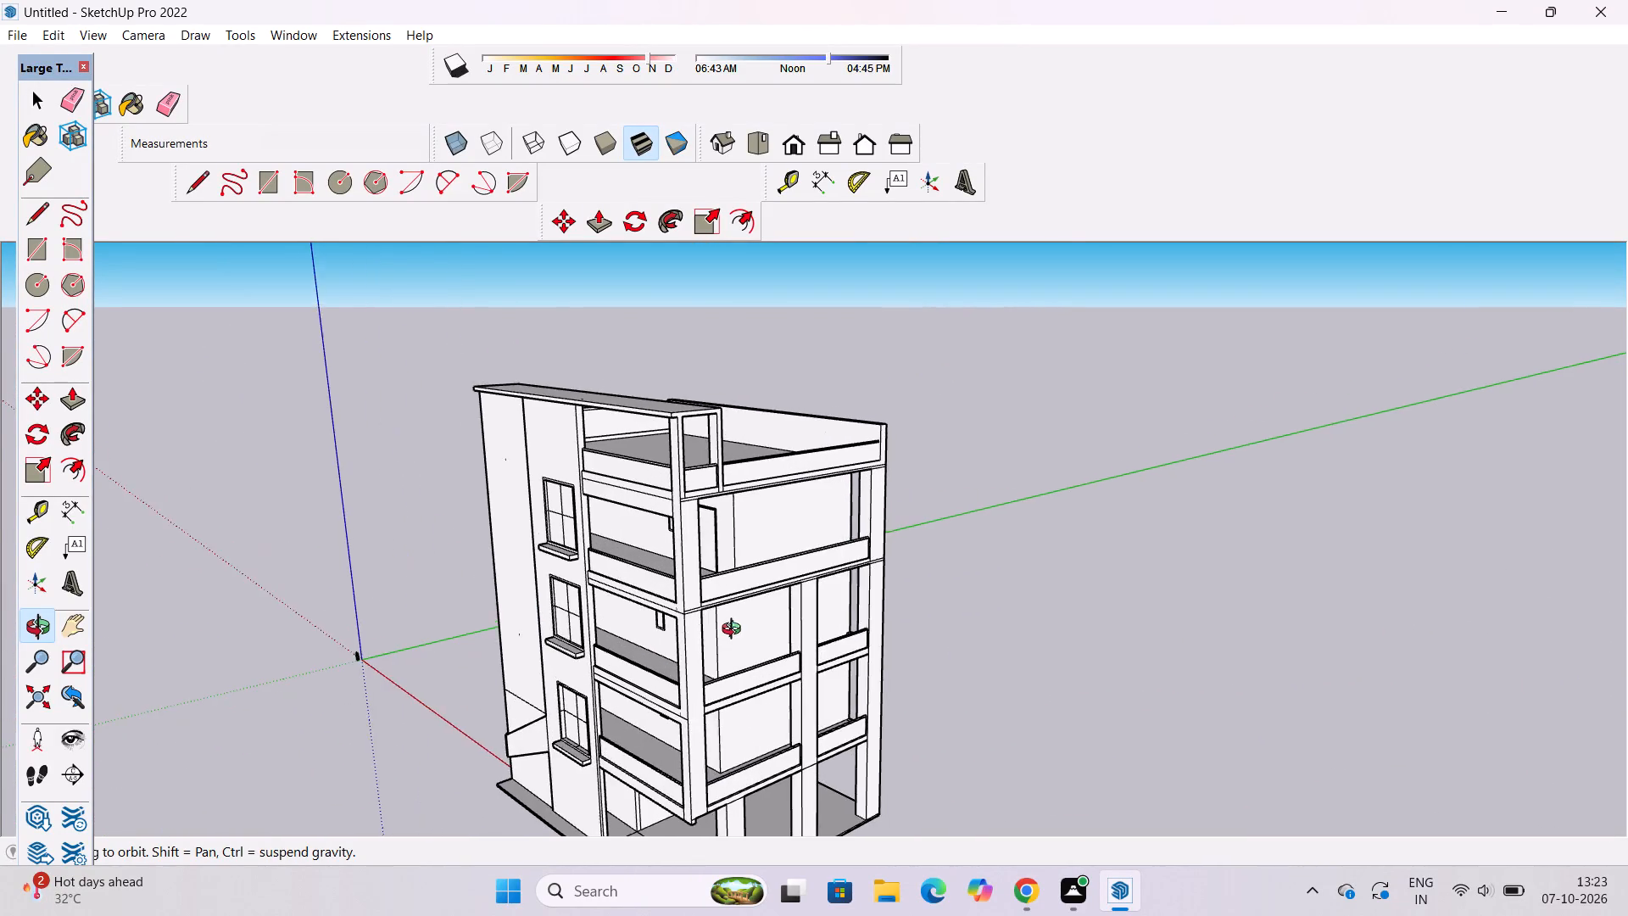
pyautogui.moveTo(735, 631); pyautogui.dragTo(935, 617)
pyautogui.moveTo(1019, 579); pyautogui.dragTo(784, 613)
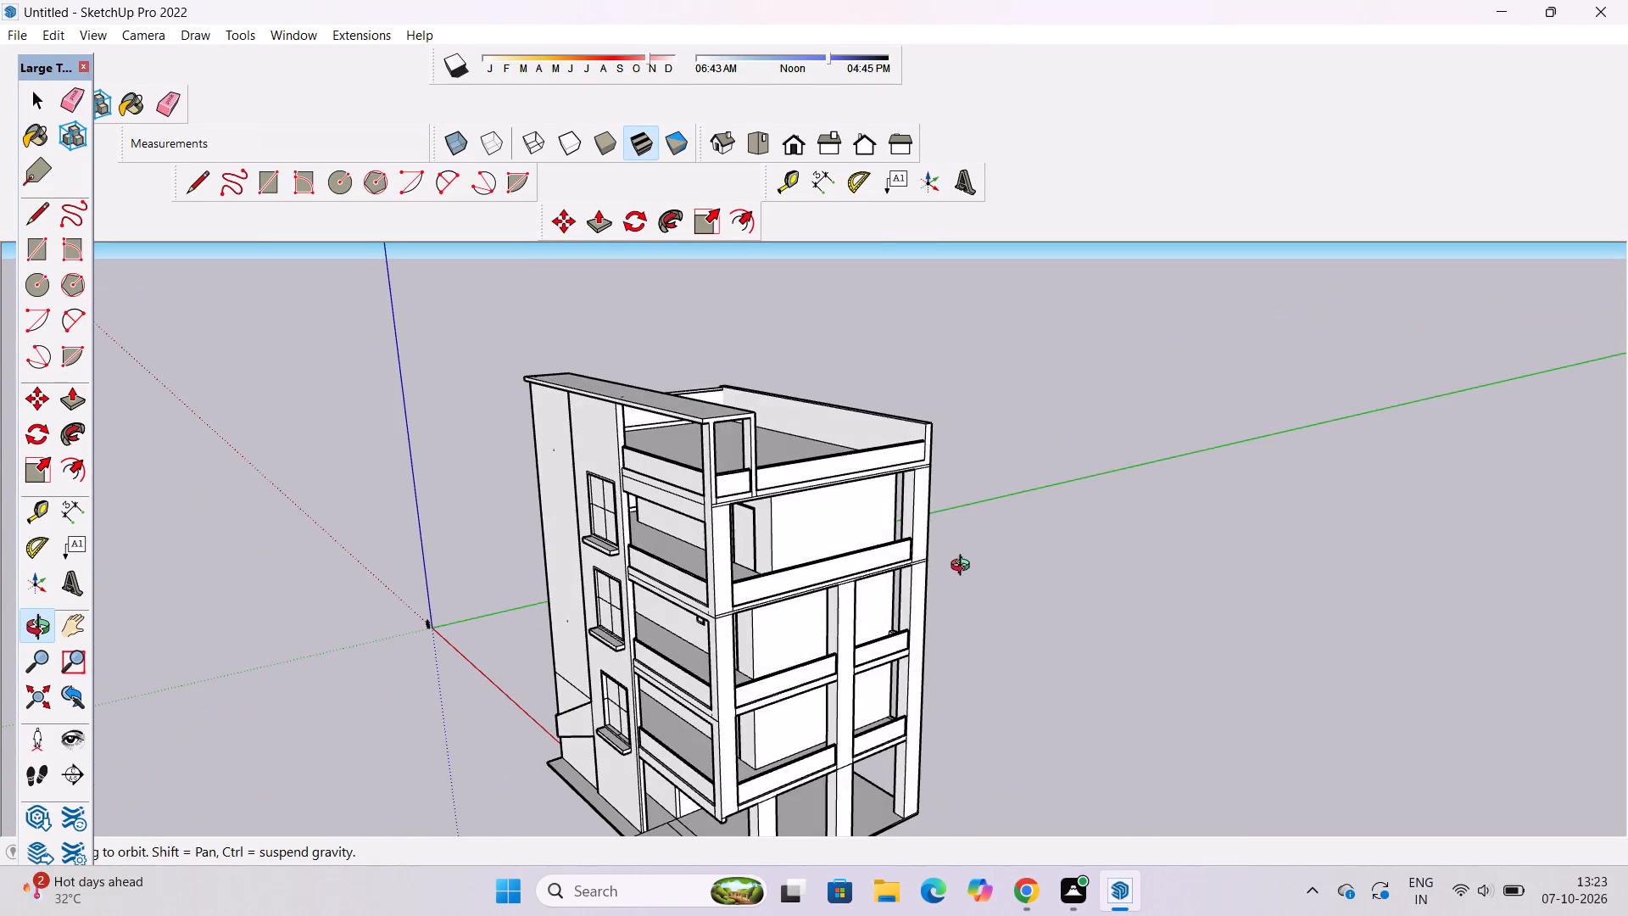
pyautogui.moveTo(964, 567); pyautogui.dragTo(722, 576)
pyautogui.moveTo(1045, 510); pyautogui.dragTo(752, 537)
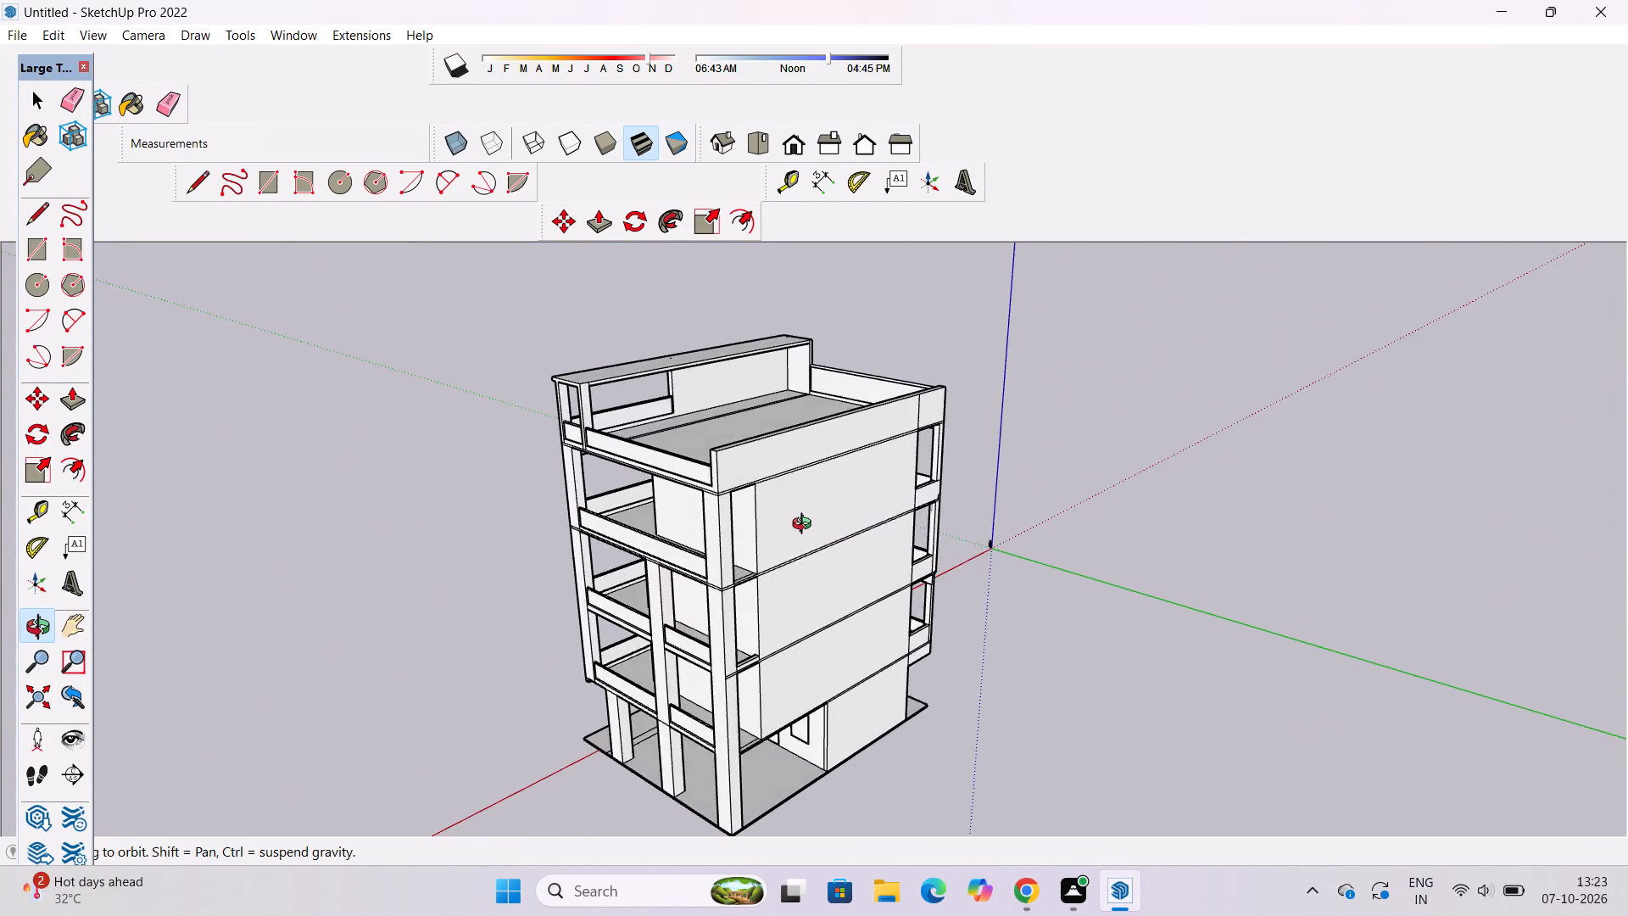
pyautogui.scroll(4, 806, 526)
pyautogui.moveTo(803, 574); pyautogui.dragTo(664, 613)
pyautogui.scroll(7, 617, 613)
pyautogui.keyDown('shift'); pyautogui.moveTo(594, 618); pyautogui.dragTo(766, 578); pyautogui.keyUp('shift')
pyautogui.moveTo(752, 586); pyautogui.dragTo(609, 617)
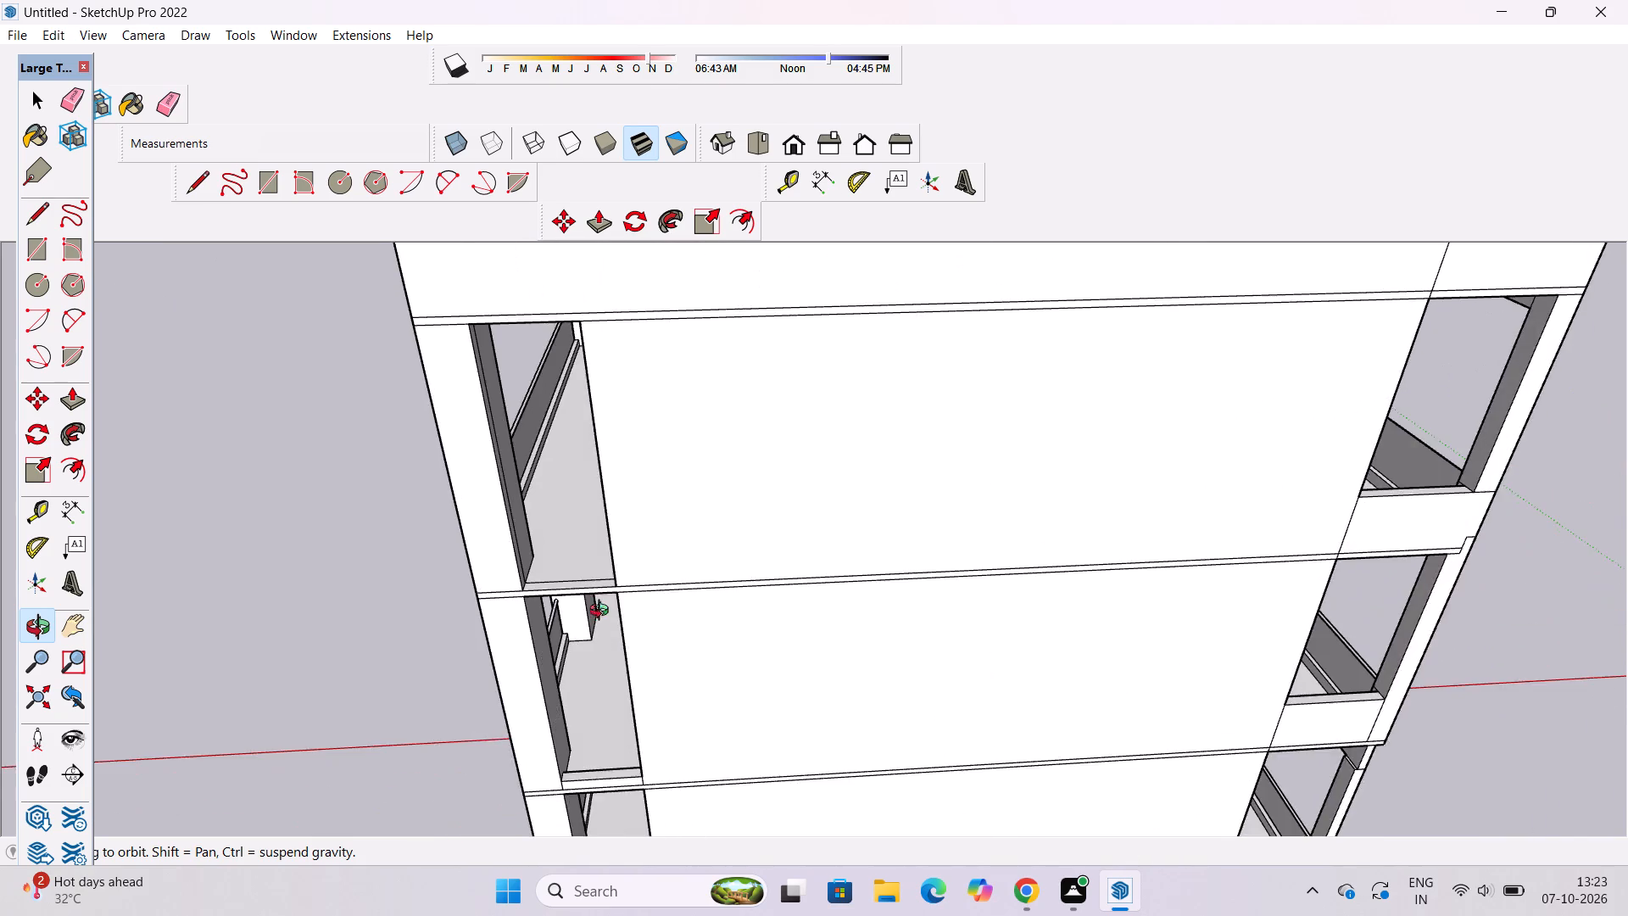
pyautogui.scroll(3, 603, 602)
pyautogui.keyDown('shift'); pyautogui.moveTo(599, 596); pyautogui.dragTo(738, 628); pyautogui.keyUp('shift')
pyautogui.press('p')
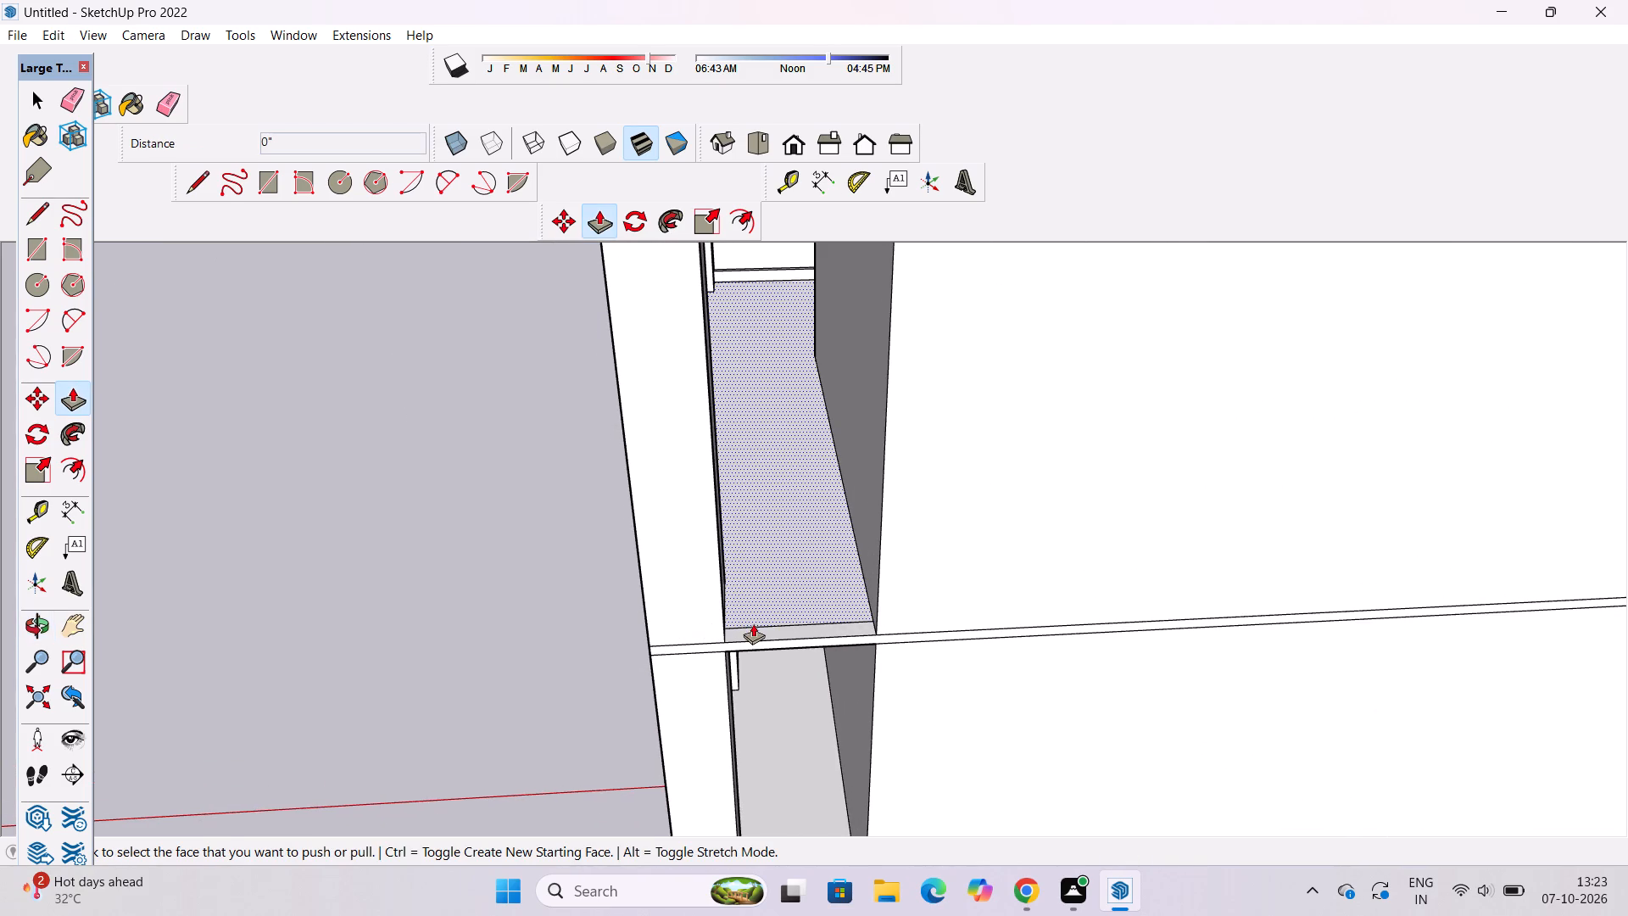
pyautogui.click(755, 628)
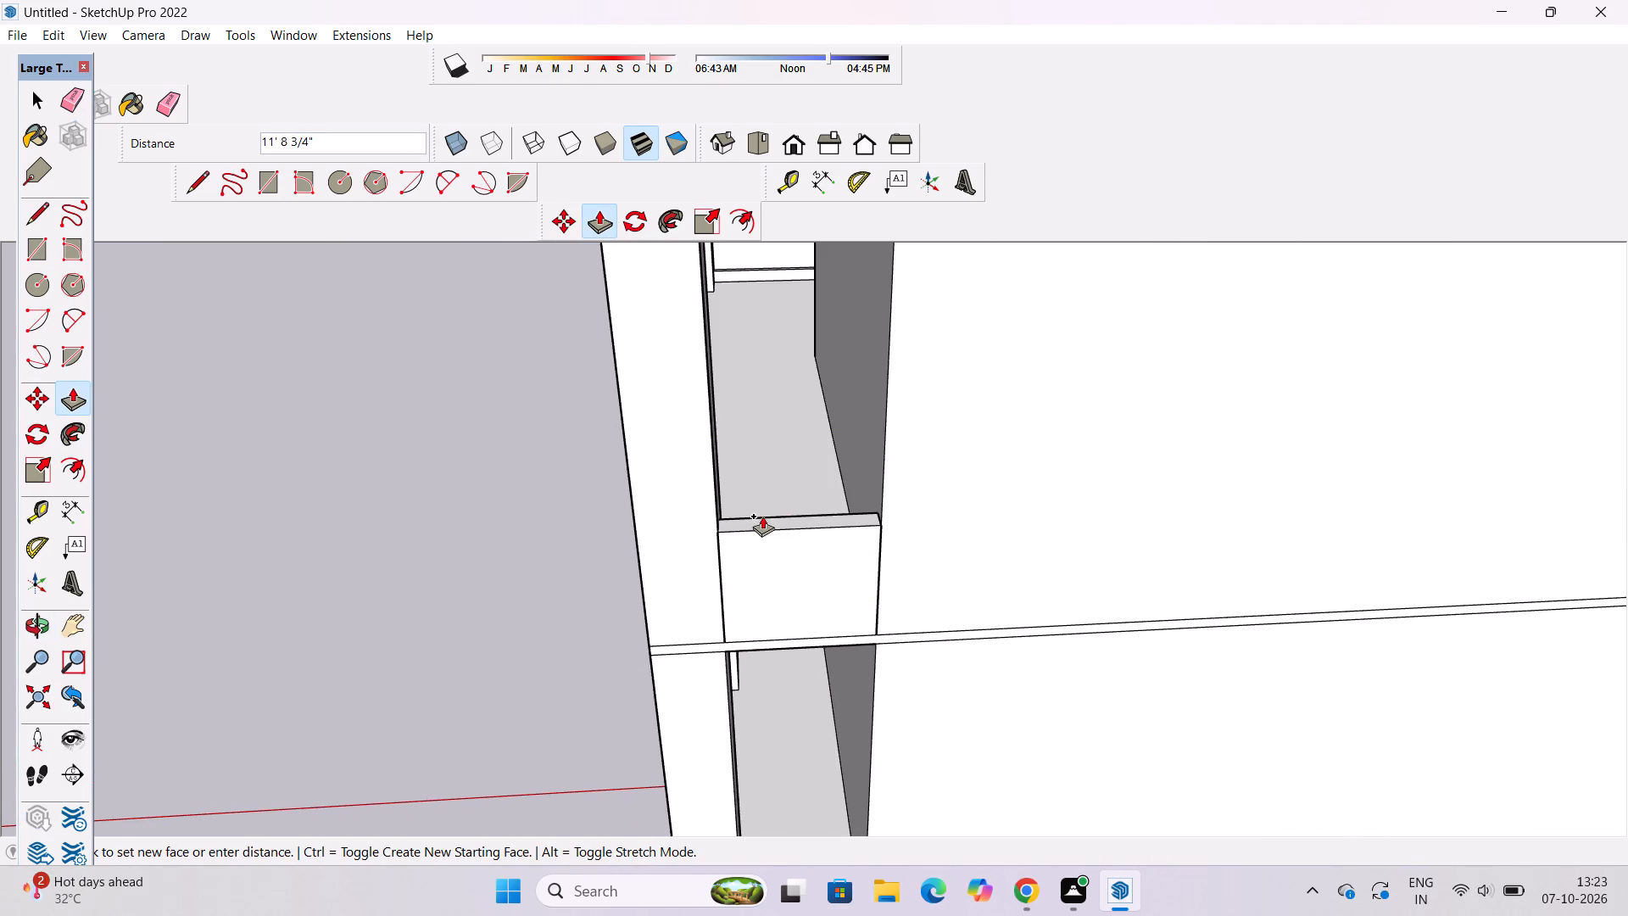
pyautogui.press('o')
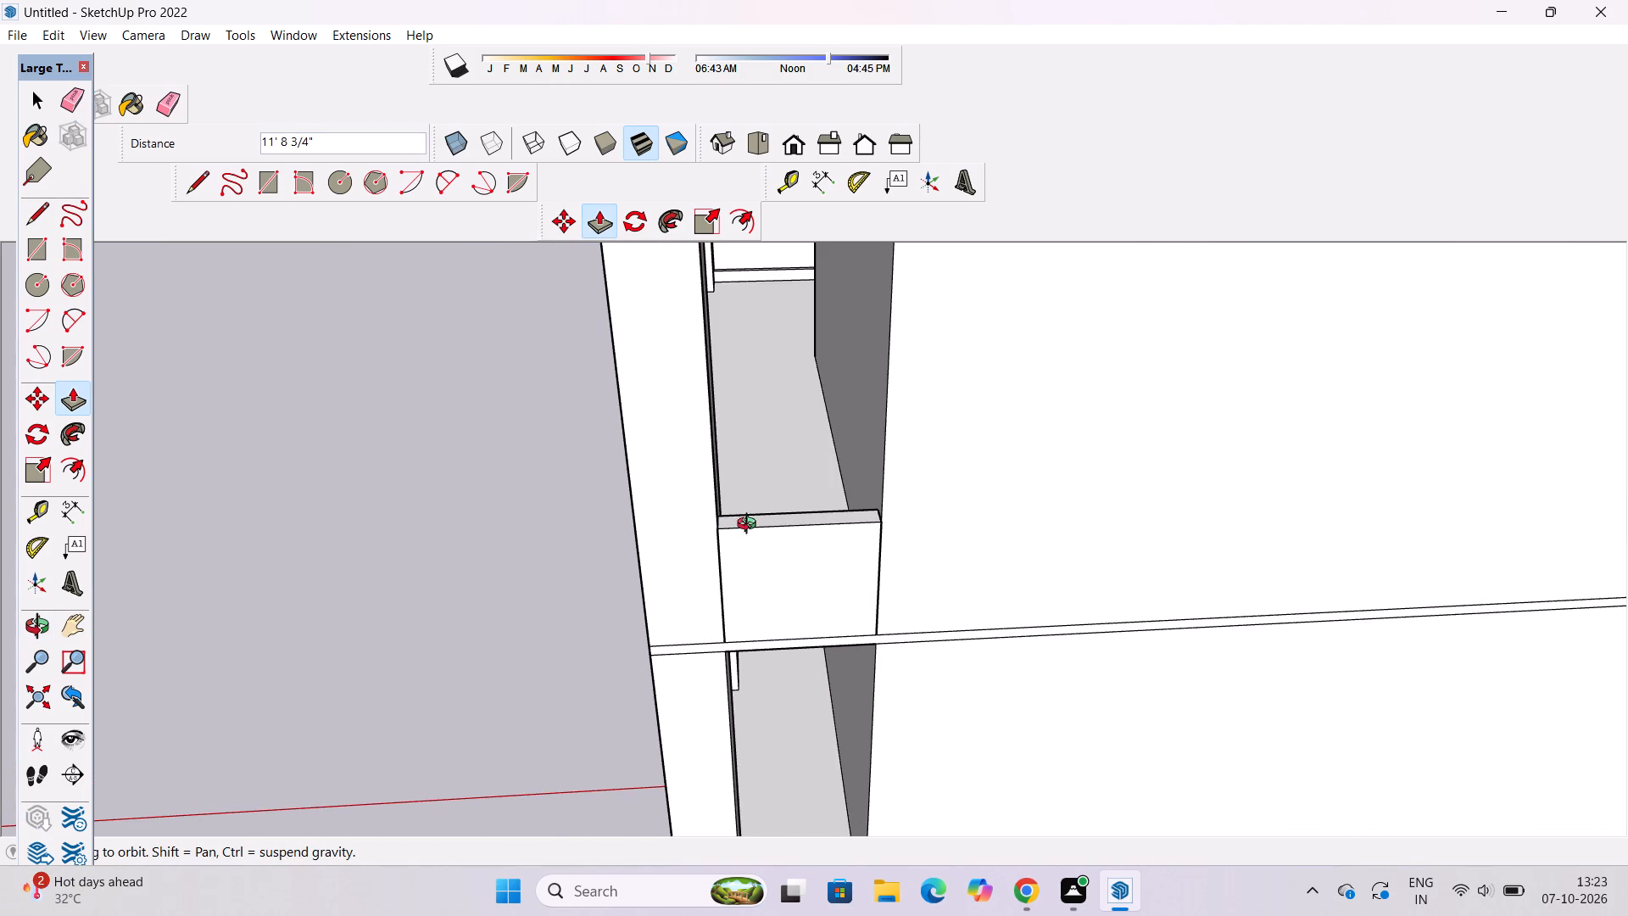
pyautogui.moveTo(750, 526); pyautogui.dragTo(987, 489)
pyautogui.moveTo(975, 489); pyautogui.dragTo(872, 536)
pyautogui.moveTo(867, 537); pyautogui.dragTo(912, 538)
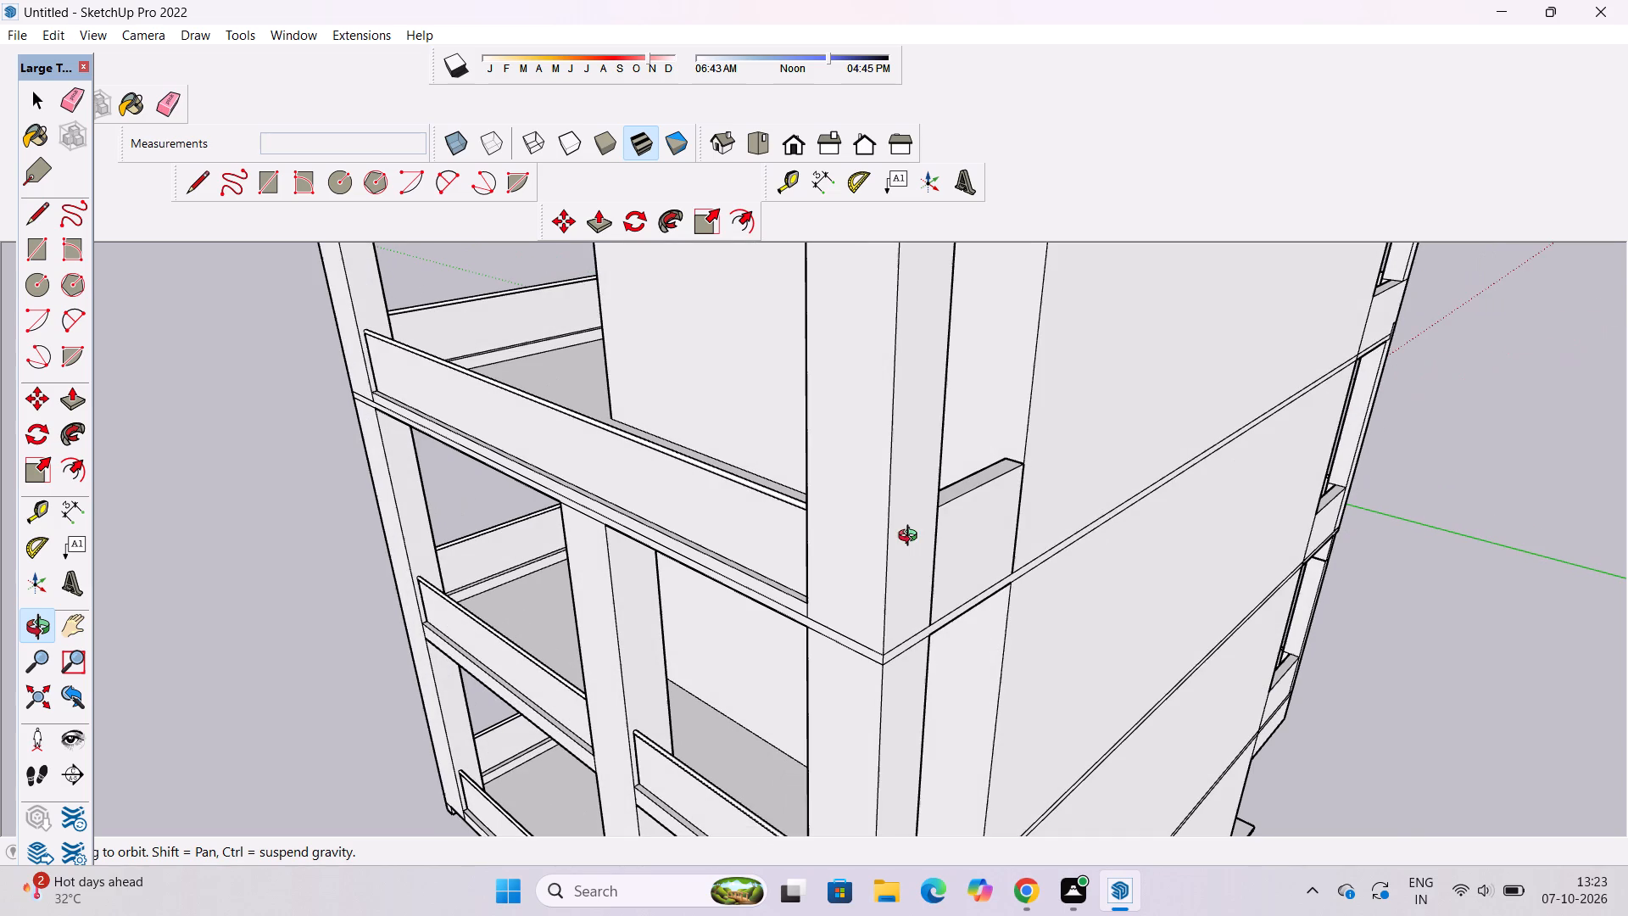
pyautogui.press('p')
pyautogui.click(803, 505)
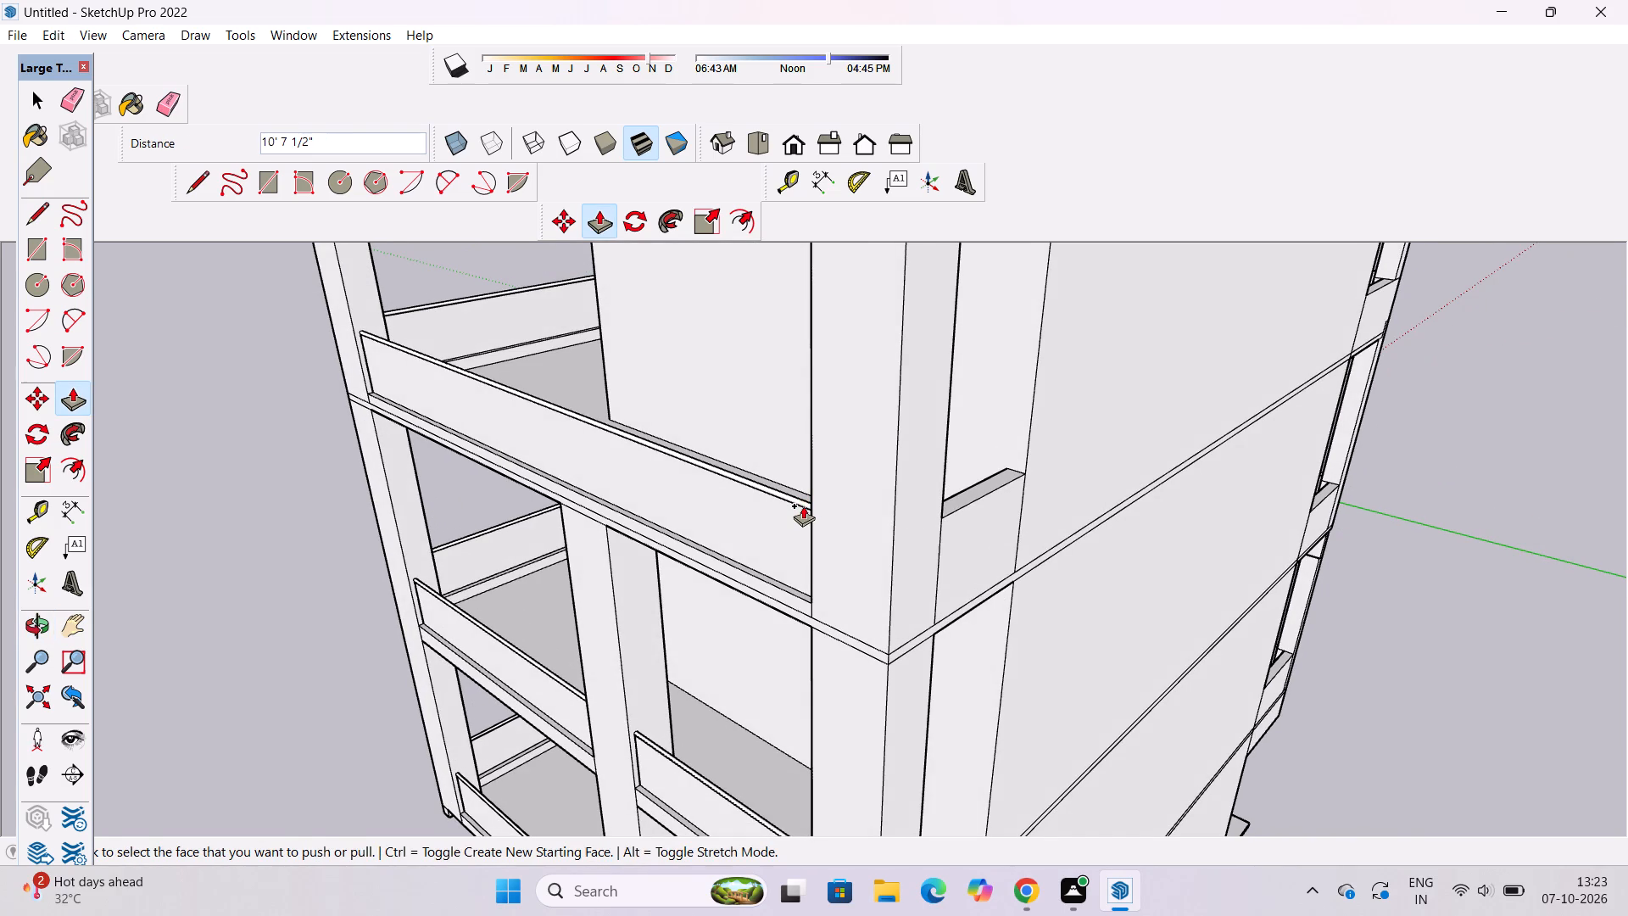
# Extrude the matching floor strips beside the corner column on the two balcony levels below up to their adjoining parapets' height.
pyautogui.scroll(-8, 785, 471)
pyautogui.scroll(4, 836, 679)
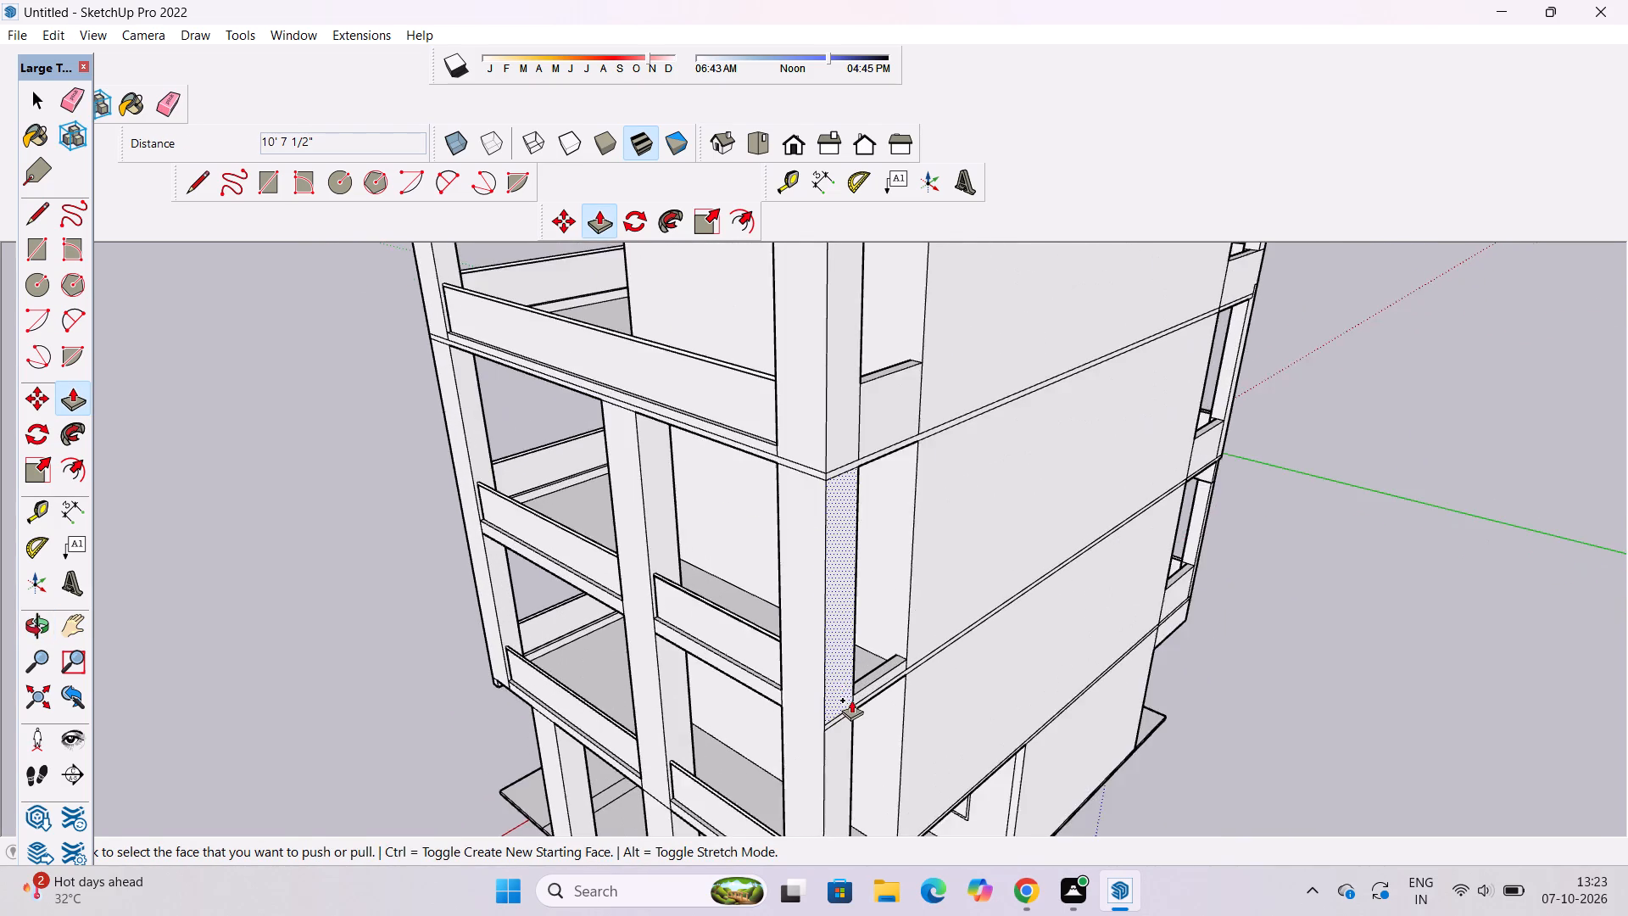
pyautogui.scroll(4, 851, 700)
pyautogui.click(866, 676)
pyautogui.click(728, 605)
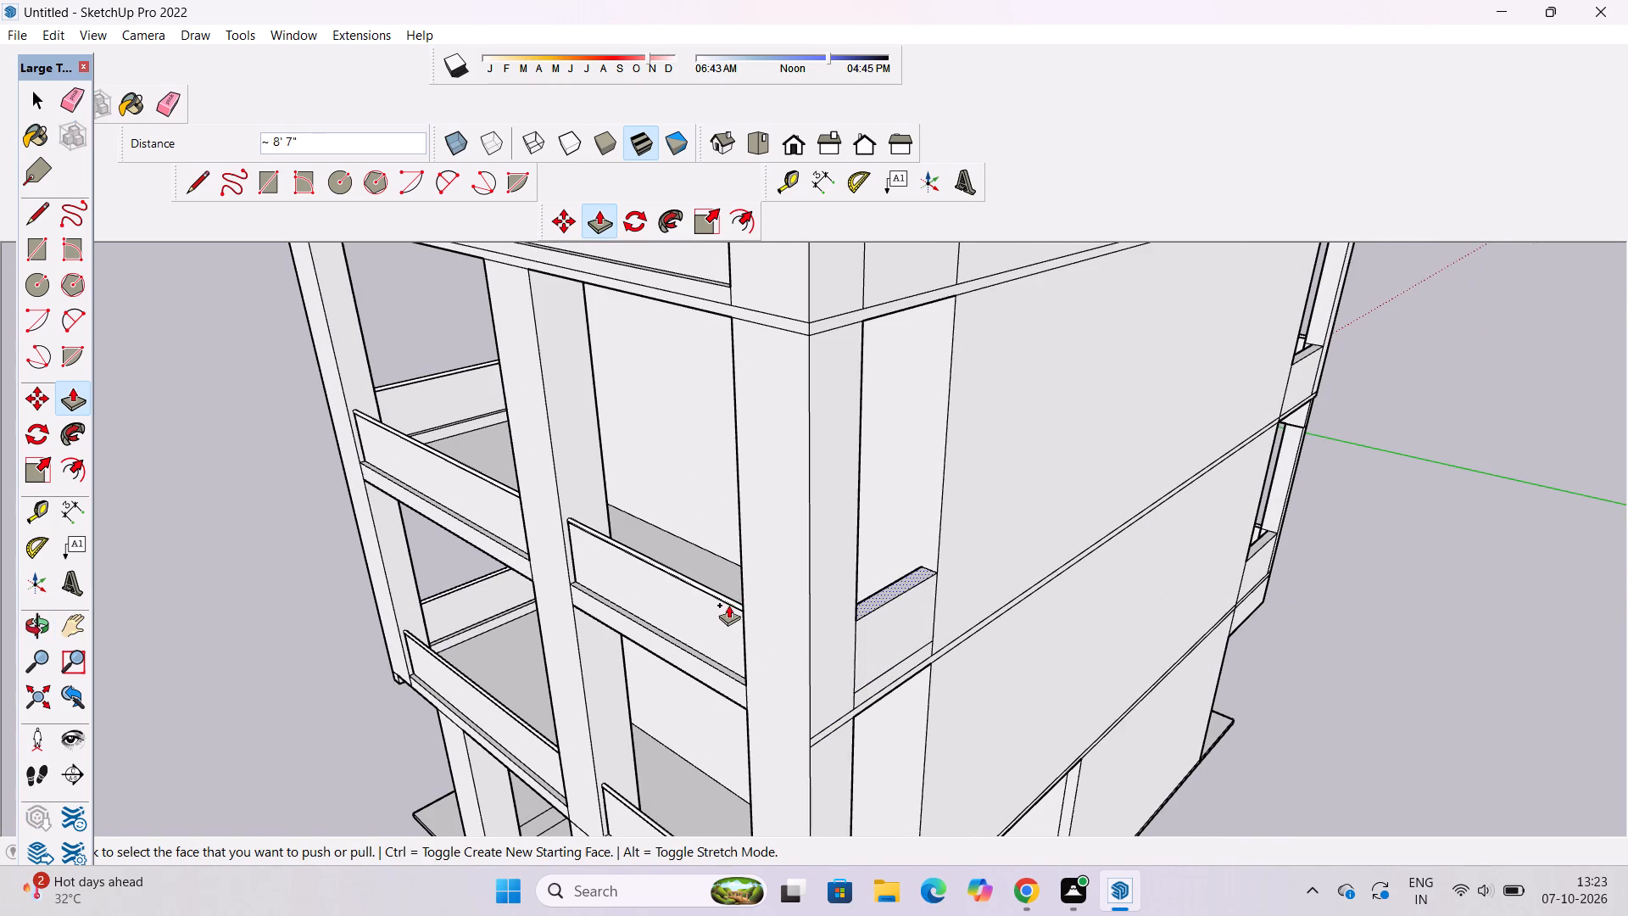
pyautogui.scroll(-7, 736, 516)
pyautogui.scroll(5, 794, 756)
pyautogui.click(817, 758)
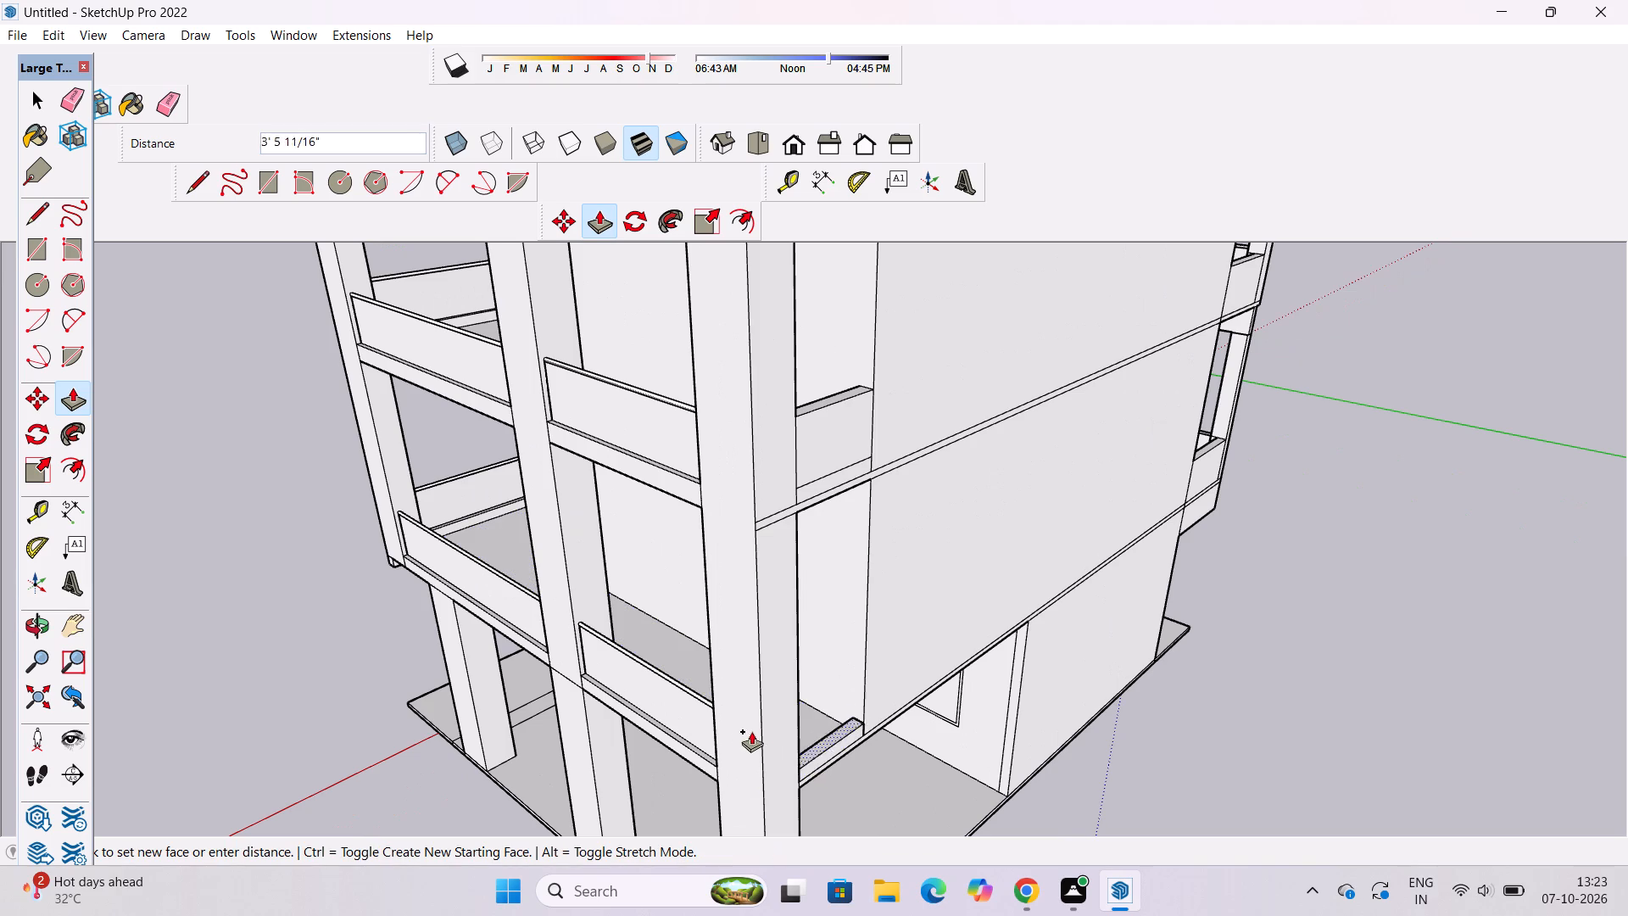
pyautogui.click(701, 700)
# Draw a 10' horizontal line across the tall front wall, starting from its outer vertical corner edge just below the roof slab.
pyautogui.press('o')
pyautogui.scroll(-7, 679, 539)
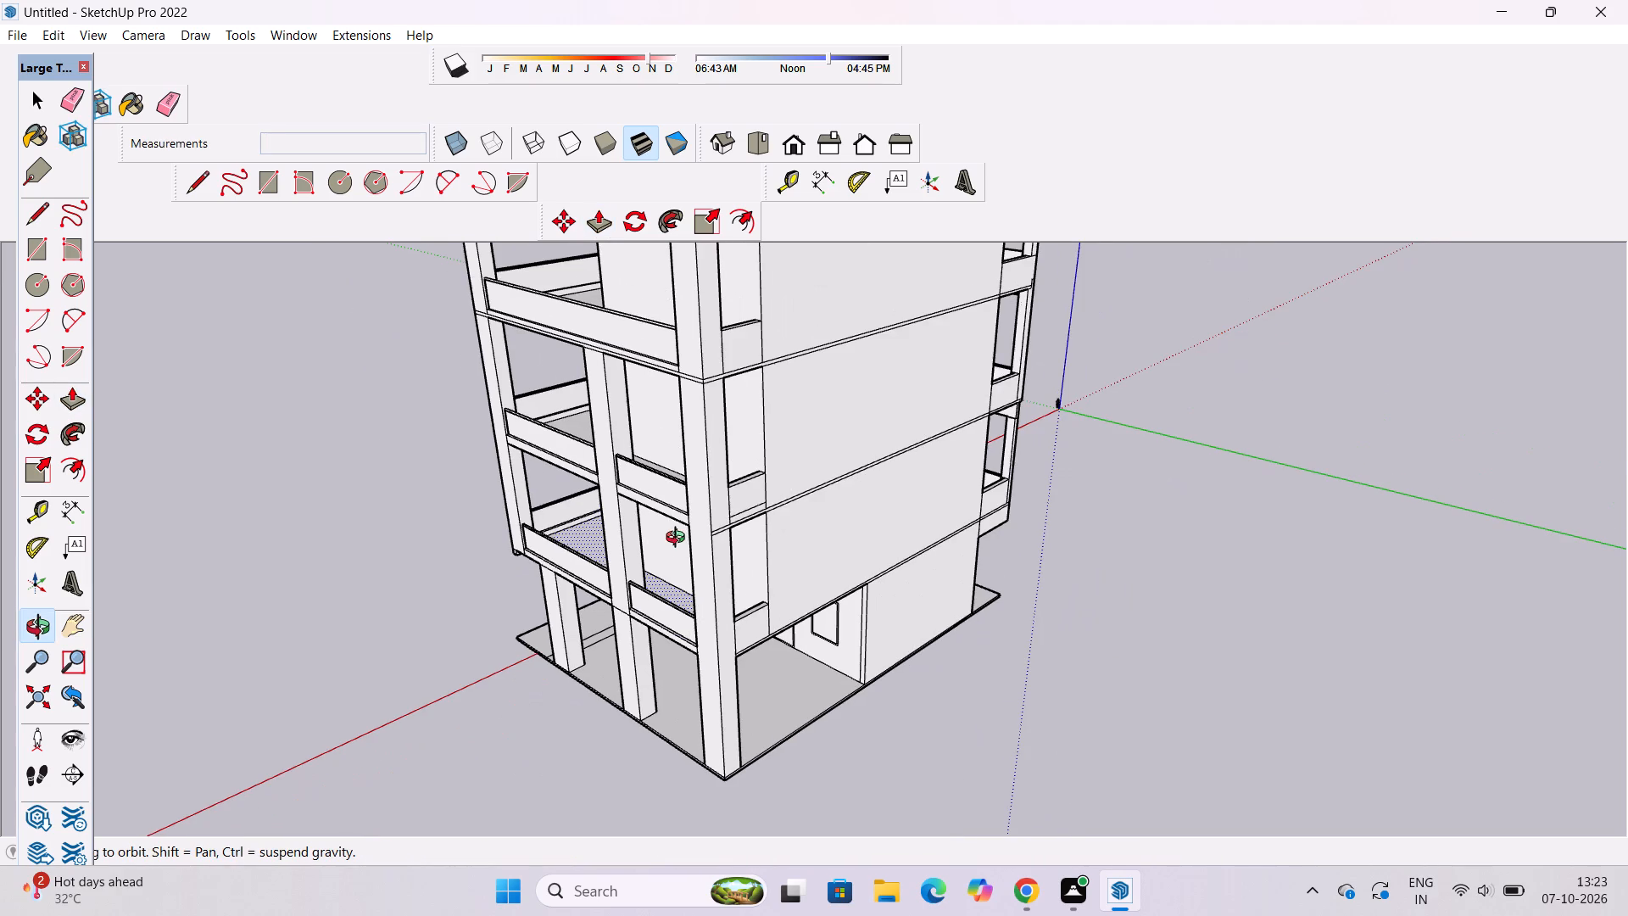
pyautogui.scroll(-4, 717, 615)
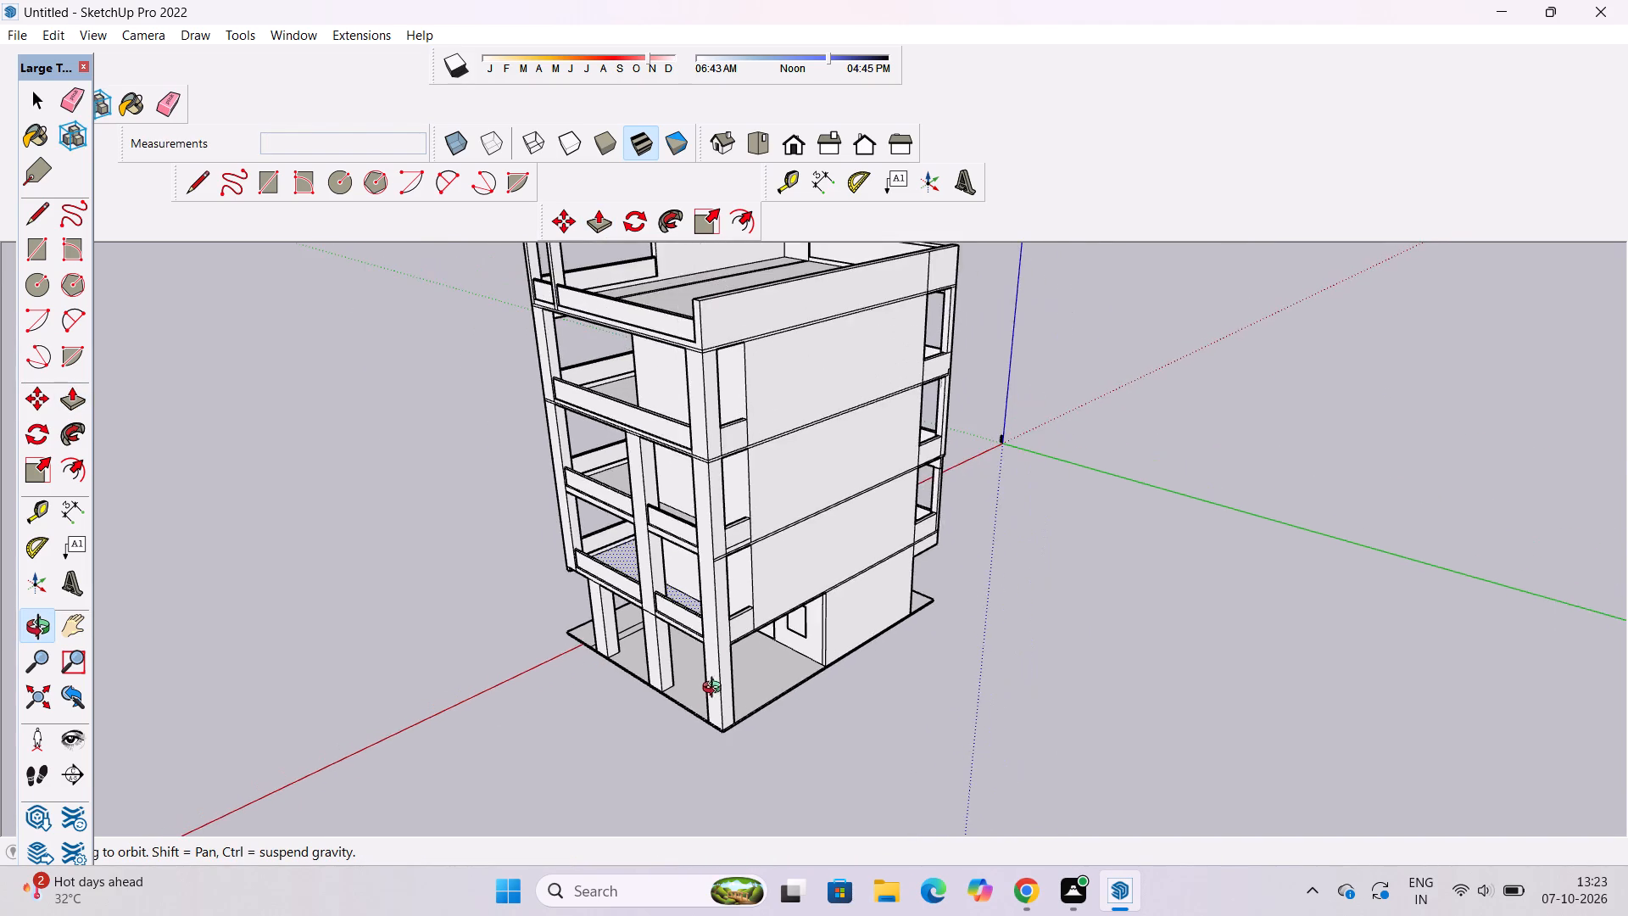
pyautogui.moveTo(710, 700); pyautogui.dragTo(1179, 678)
pyautogui.moveTo(520, 765); pyautogui.dragTo(960, 743)
pyautogui.moveTo(790, 791); pyautogui.dragTo(793, 735)
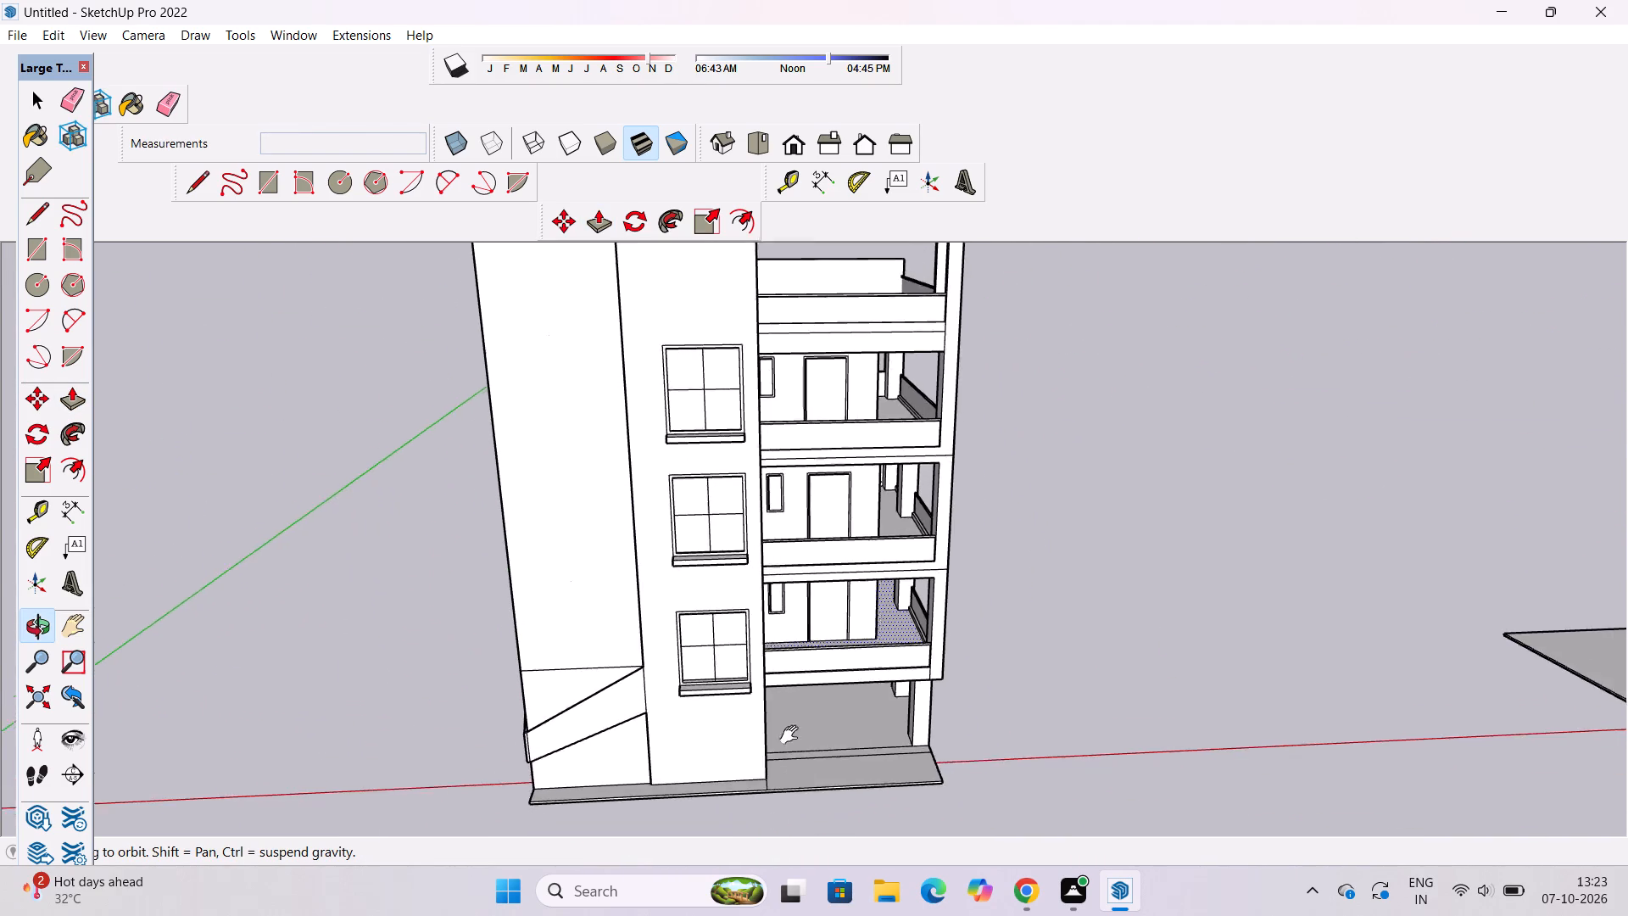
pyautogui.moveTo(793, 735); pyautogui.dragTo(798, 712)
pyautogui.scroll(-5, 610, 702)
pyautogui.moveTo(588, 713); pyautogui.dragTo(783, 707)
pyautogui.moveTo(783, 710); pyautogui.dragTo(903, 660)
pyautogui.keyDown('shift'); pyautogui.moveTo(821, 571); pyautogui.dragTo(780, 757); pyautogui.keyUp('shift')
pyautogui.scroll(4, 750, 679)
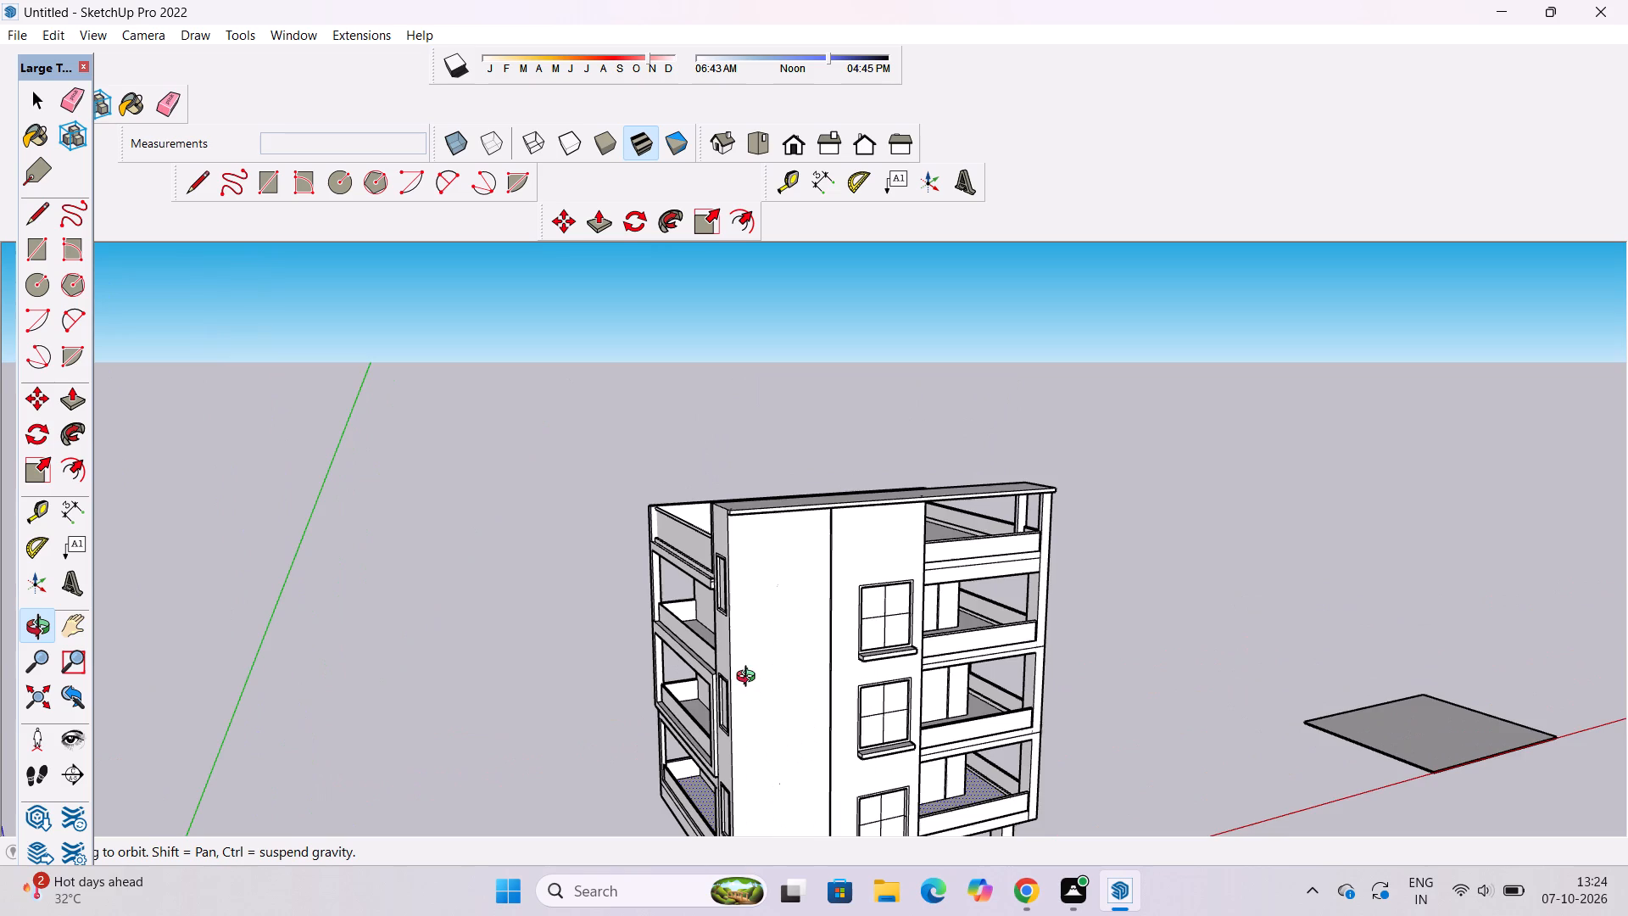
pyautogui.keyDown('shift'); pyautogui.moveTo(739, 702); pyautogui.dragTo(697, 589); pyautogui.keyUp('shift')
pyautogui.keyDown('shift'); pyautogui.moveTo(743, 602); pyautogui.dragTo(723, 567); pyautogui.keyUp('shift')
pyautogui.keyDown('shift'); pyautogui.moveTo(723, 567); pyautogui.dragTo(674, 578); pyautogui.keyUp('shift')
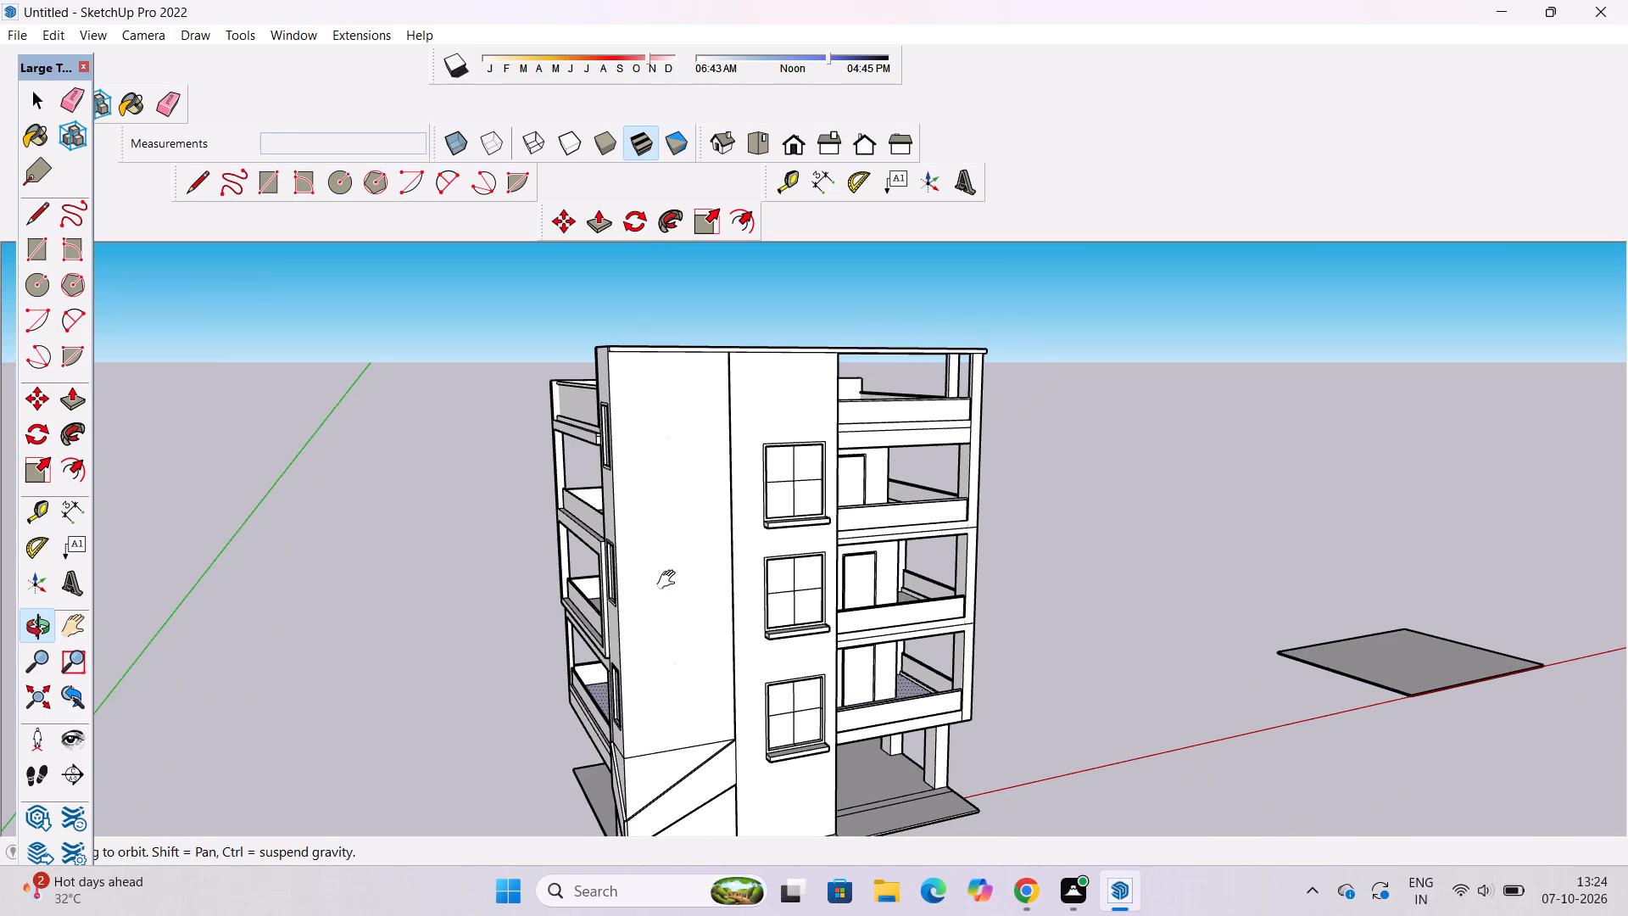
pyautogui.keyDown('shift'); pyautogui.moveTo(670, 580); pyautogui.dragTo(704, 619); pyautogui.keyUp('shift')
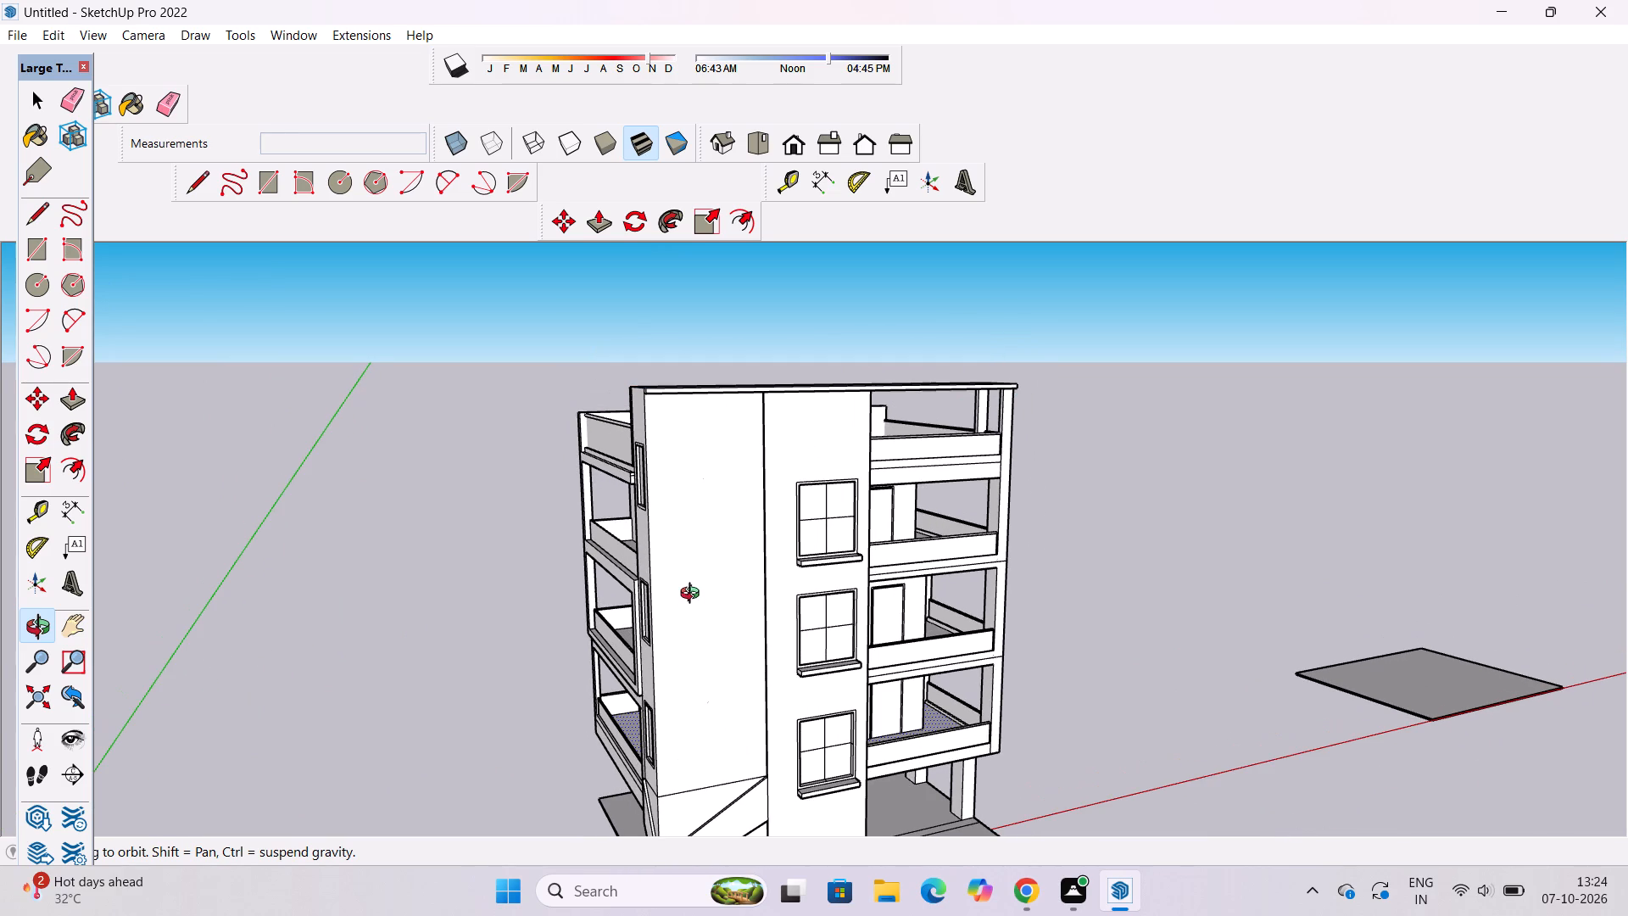
pyautogui.keyDown('shift'); pyautogui.moveTo(678, 582); pyautogui.dragTo(697, 690); pyautogui.keyUp('shift')
pyautogui.keyDown('shift'); pyautogui.scroll(8, 679, 533); pyautogui.keyUp('shift')
pyautogui.keyDown('shift'); pyautogui.moveTo(677, 546); pyautogui.dragTo(681, 555); pyautogui.keyUp('shift')
pyautogui.keyDown('shift'); pyautogui.scroll(3, 681, 556); pyautogui.keyUp('shift')
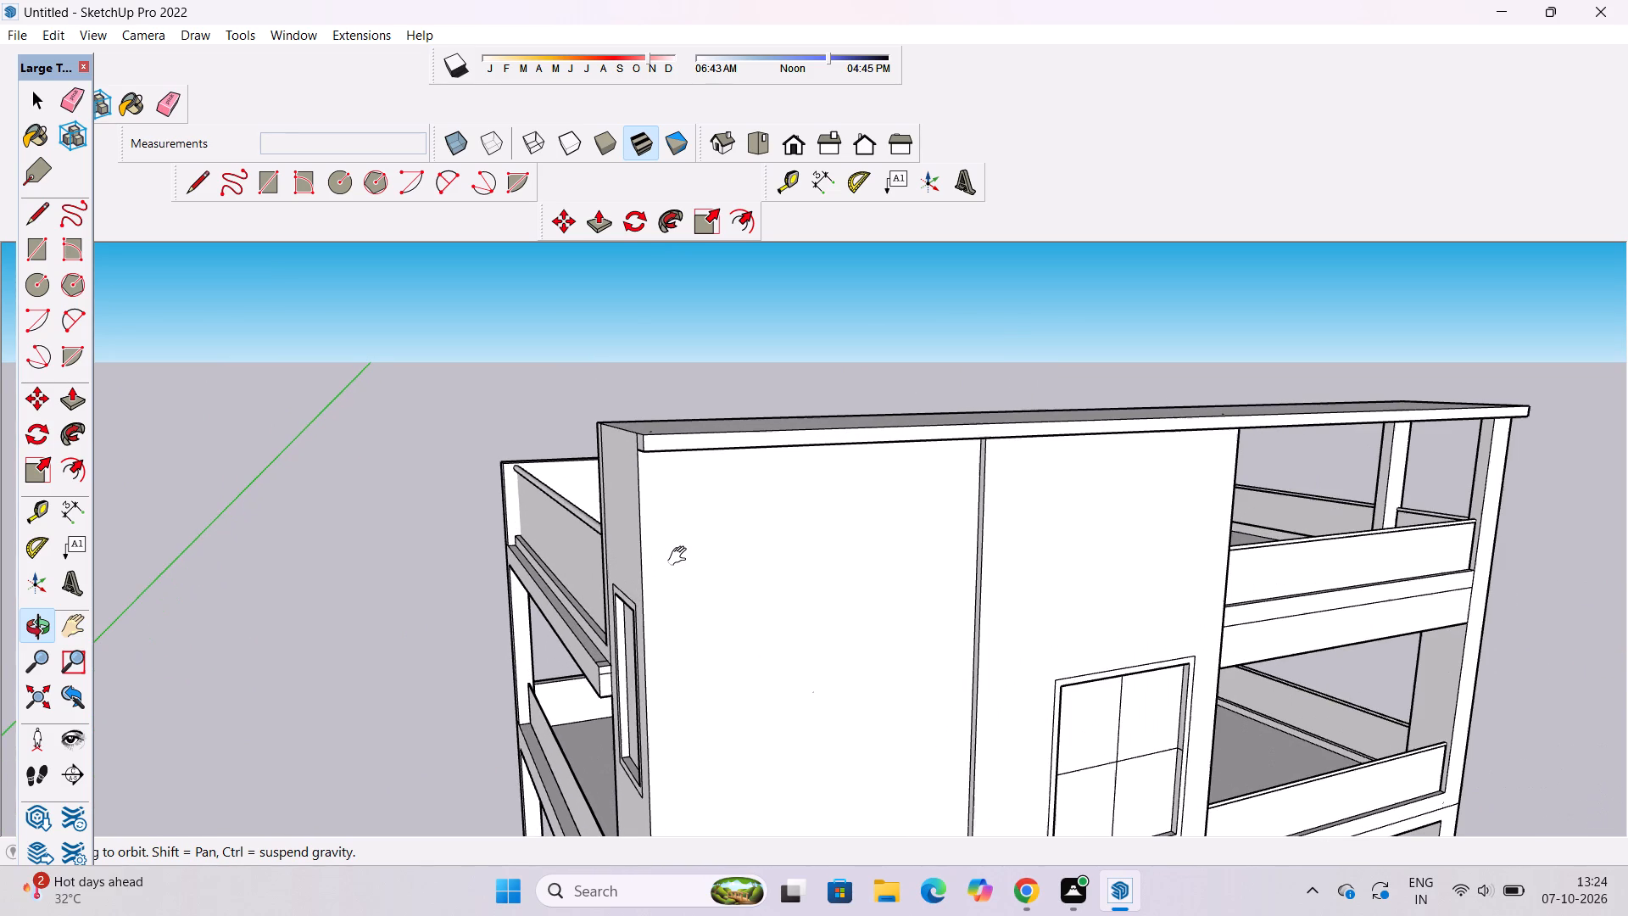
pyautogui.keyDown('shift'); pyautogui.click(681, 556); pyautogui.keyUp('shift')
pyautogui.press('l')
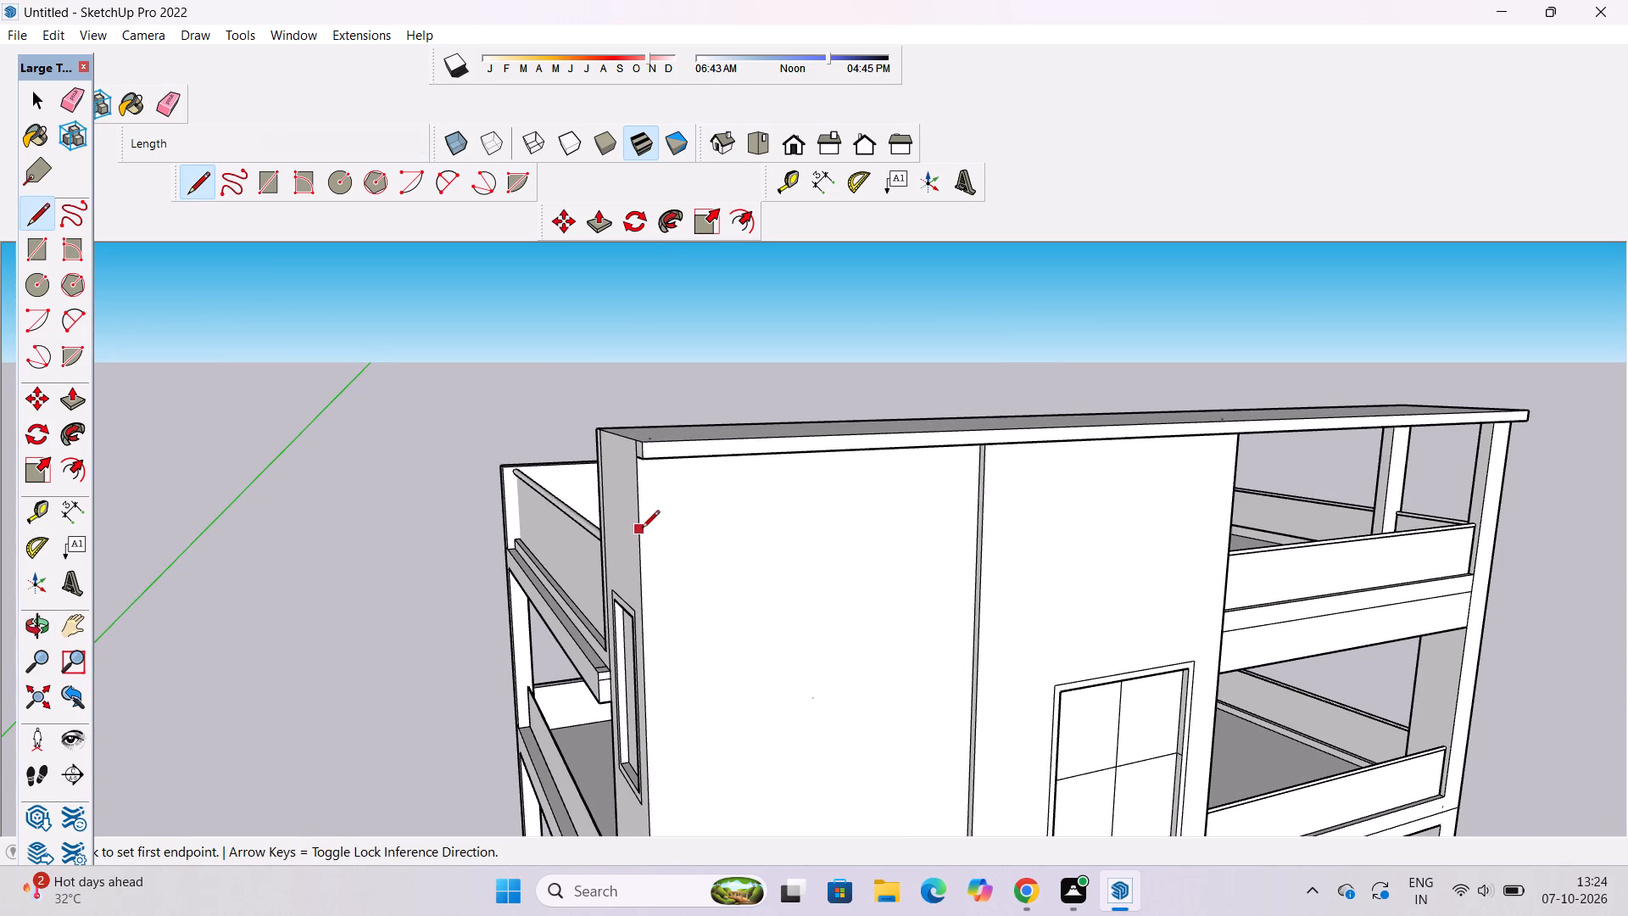
pyautogui.click(642, 529)
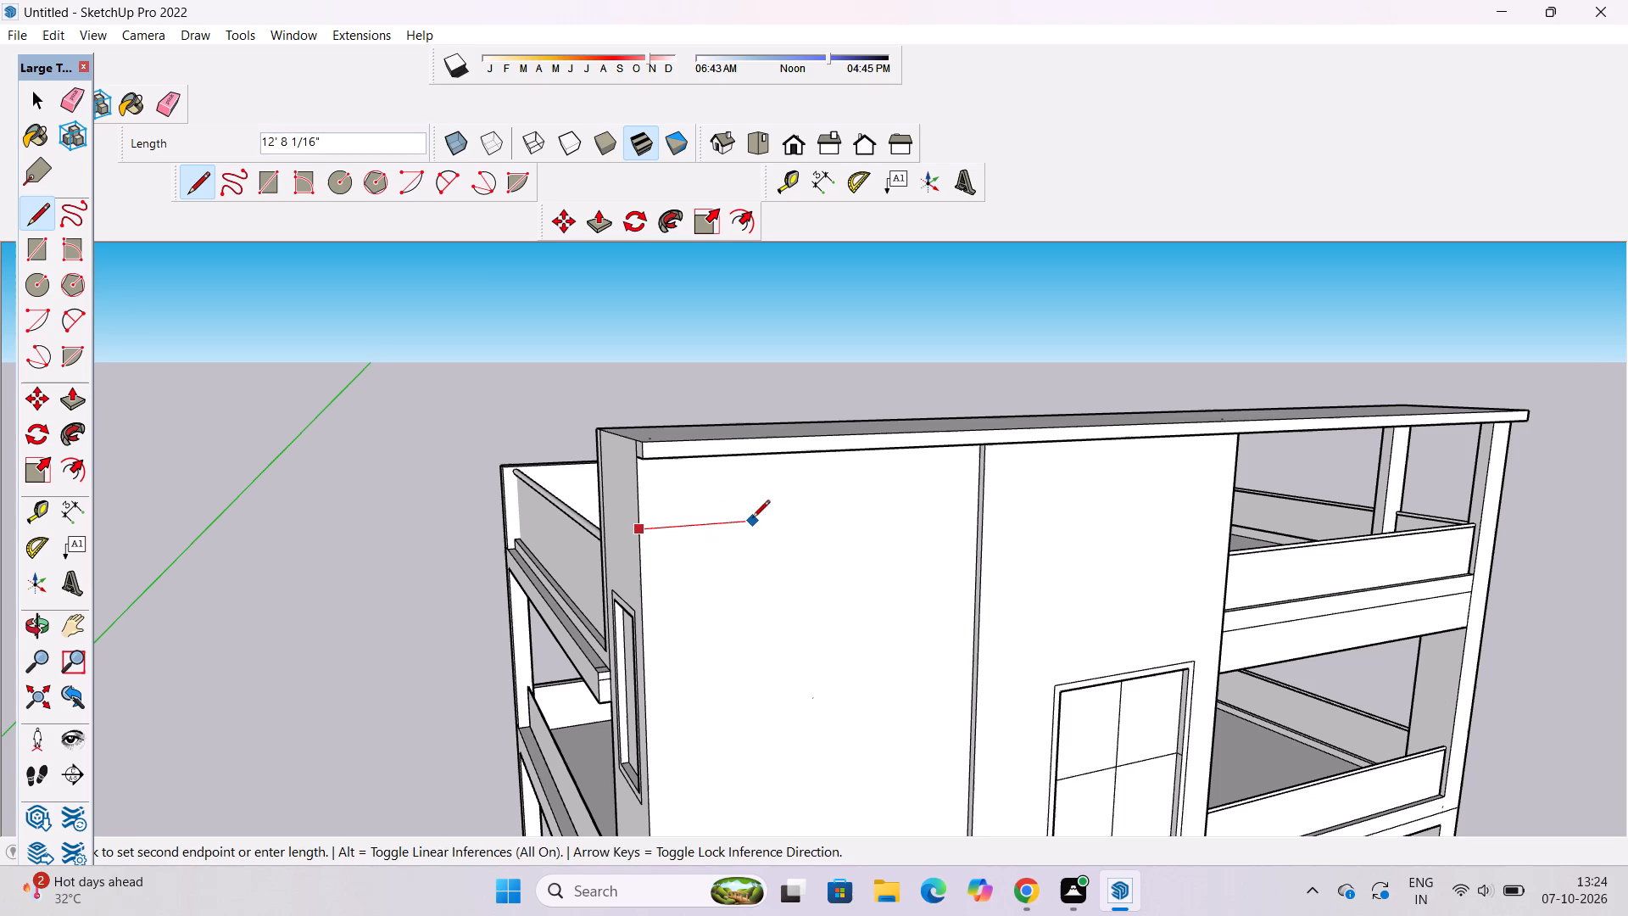
pyautogui.write('10')
pyautogui.press("'")
pyautogui.press('Return')
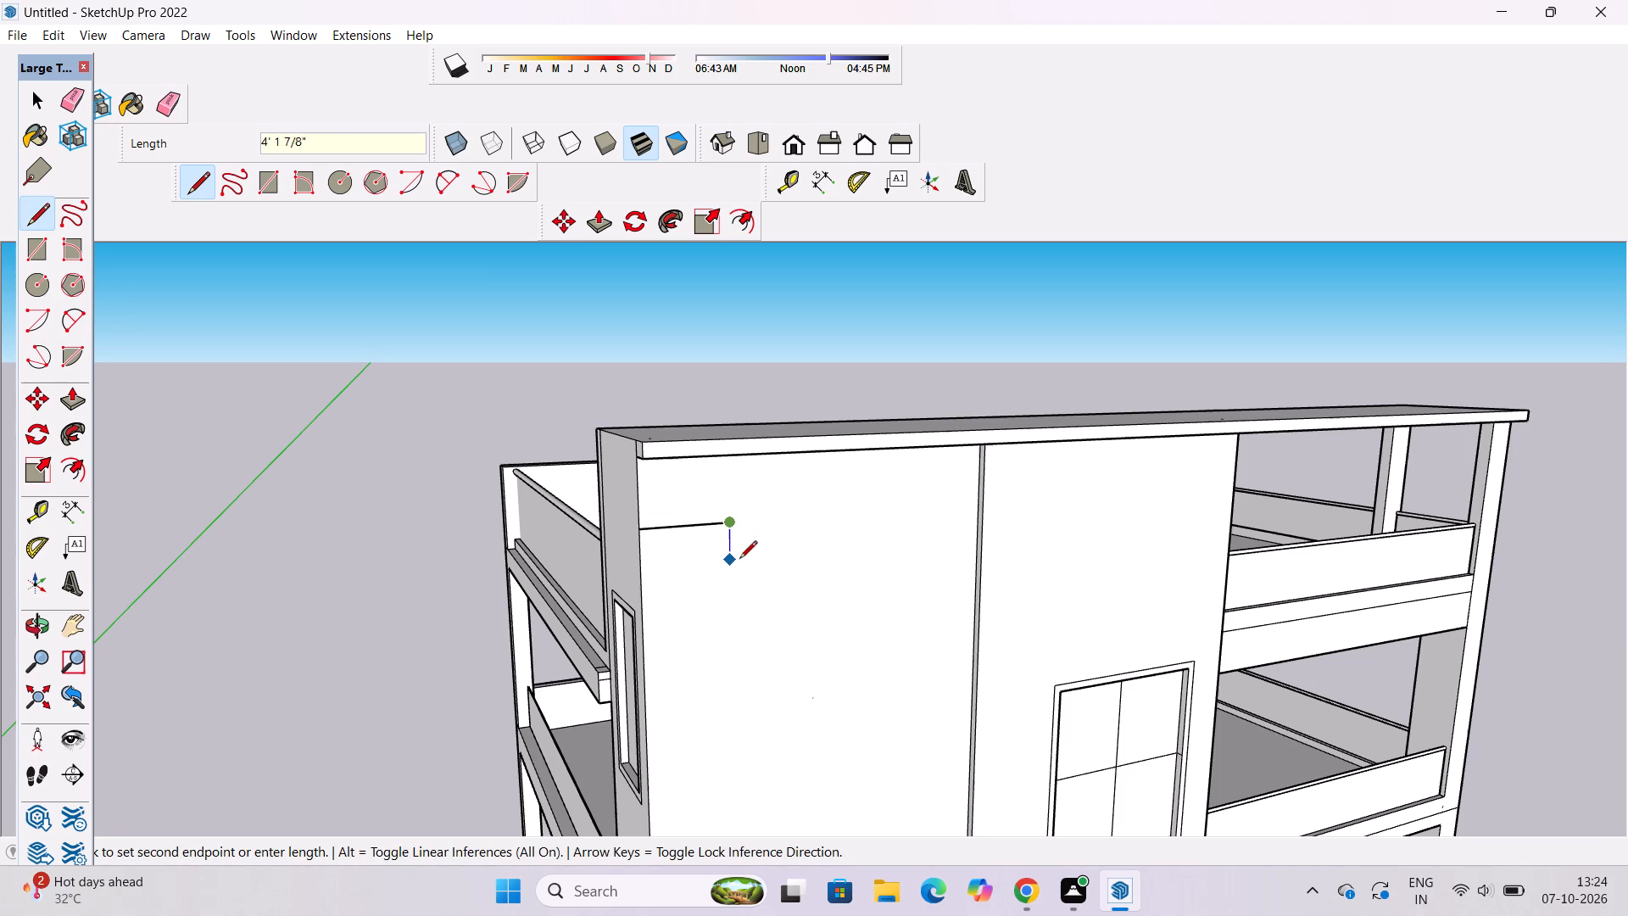
# Outline a horizontal strip 8' long and 1' high on the adjoining side wall, starting at the 10' line's corner end.
pyautogui.press('space')
pyautogui.write('l')
pyautogui.scroll(5, 571, 514)
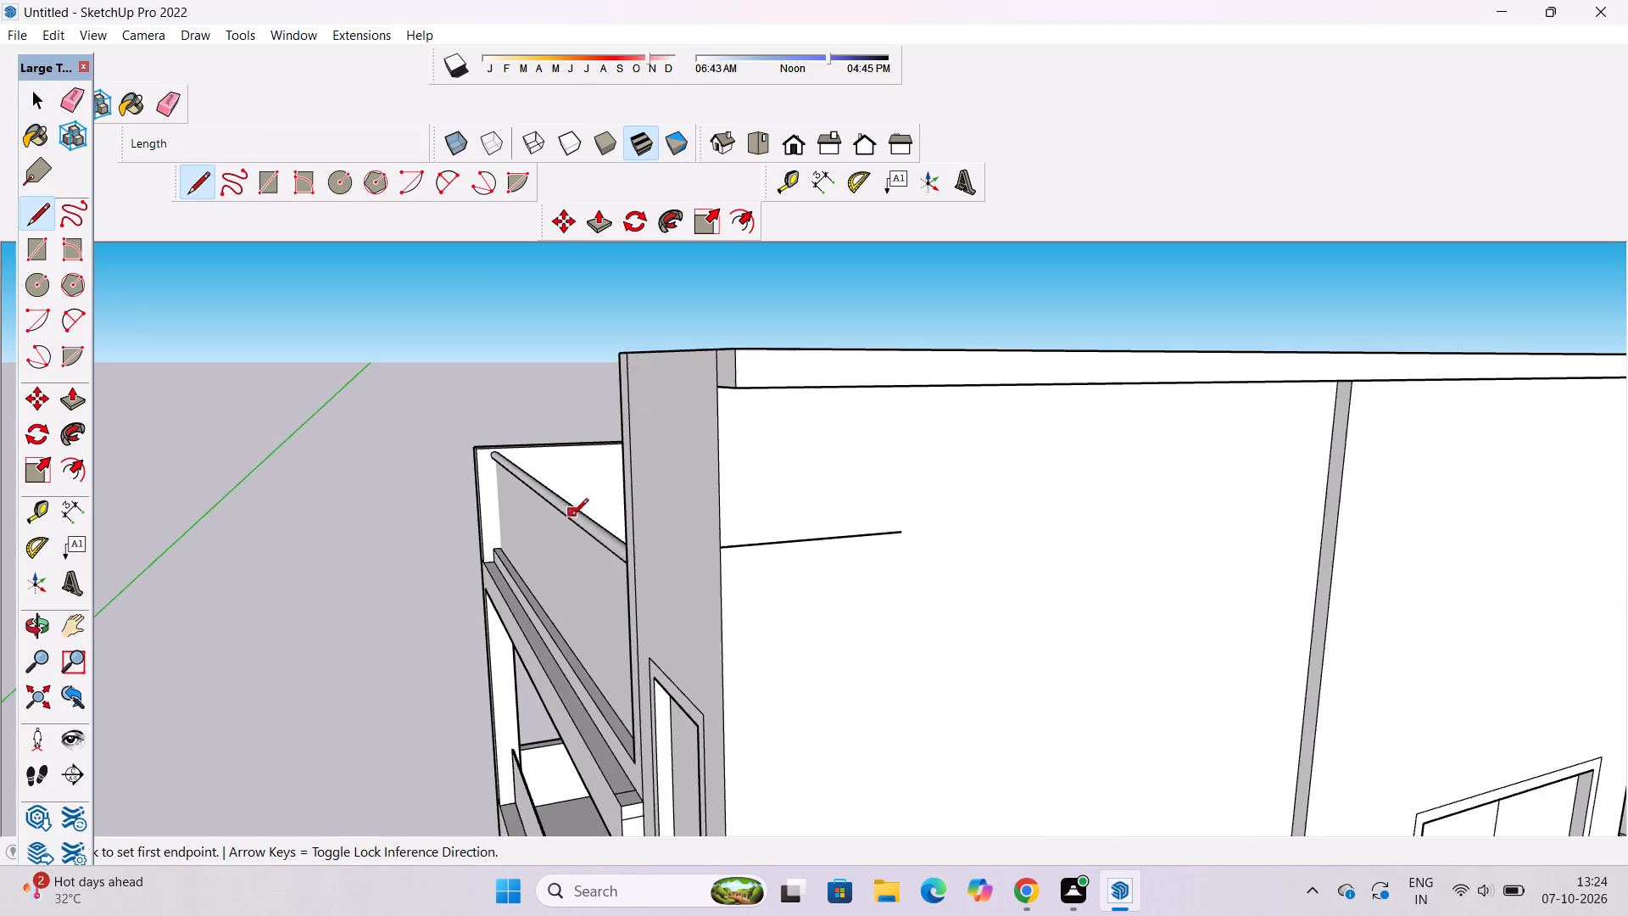
pyautogui.scroll(4, 669, 559)
pyautogui.click(754, 544)
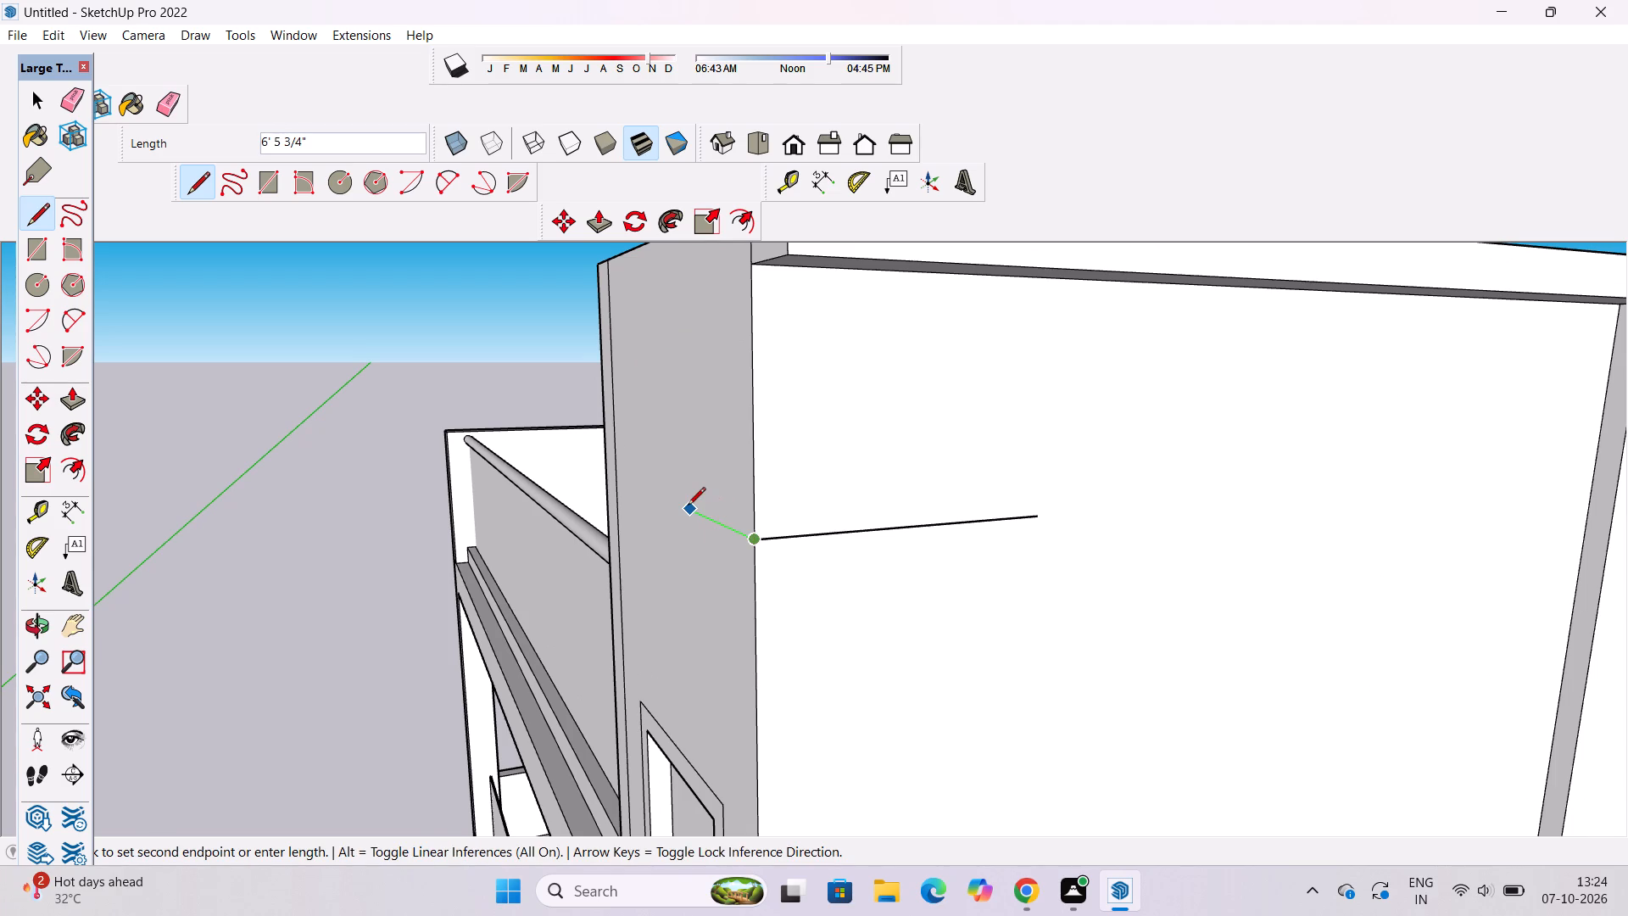
pyautogui.write("8'")
pyautogui.press('Return')
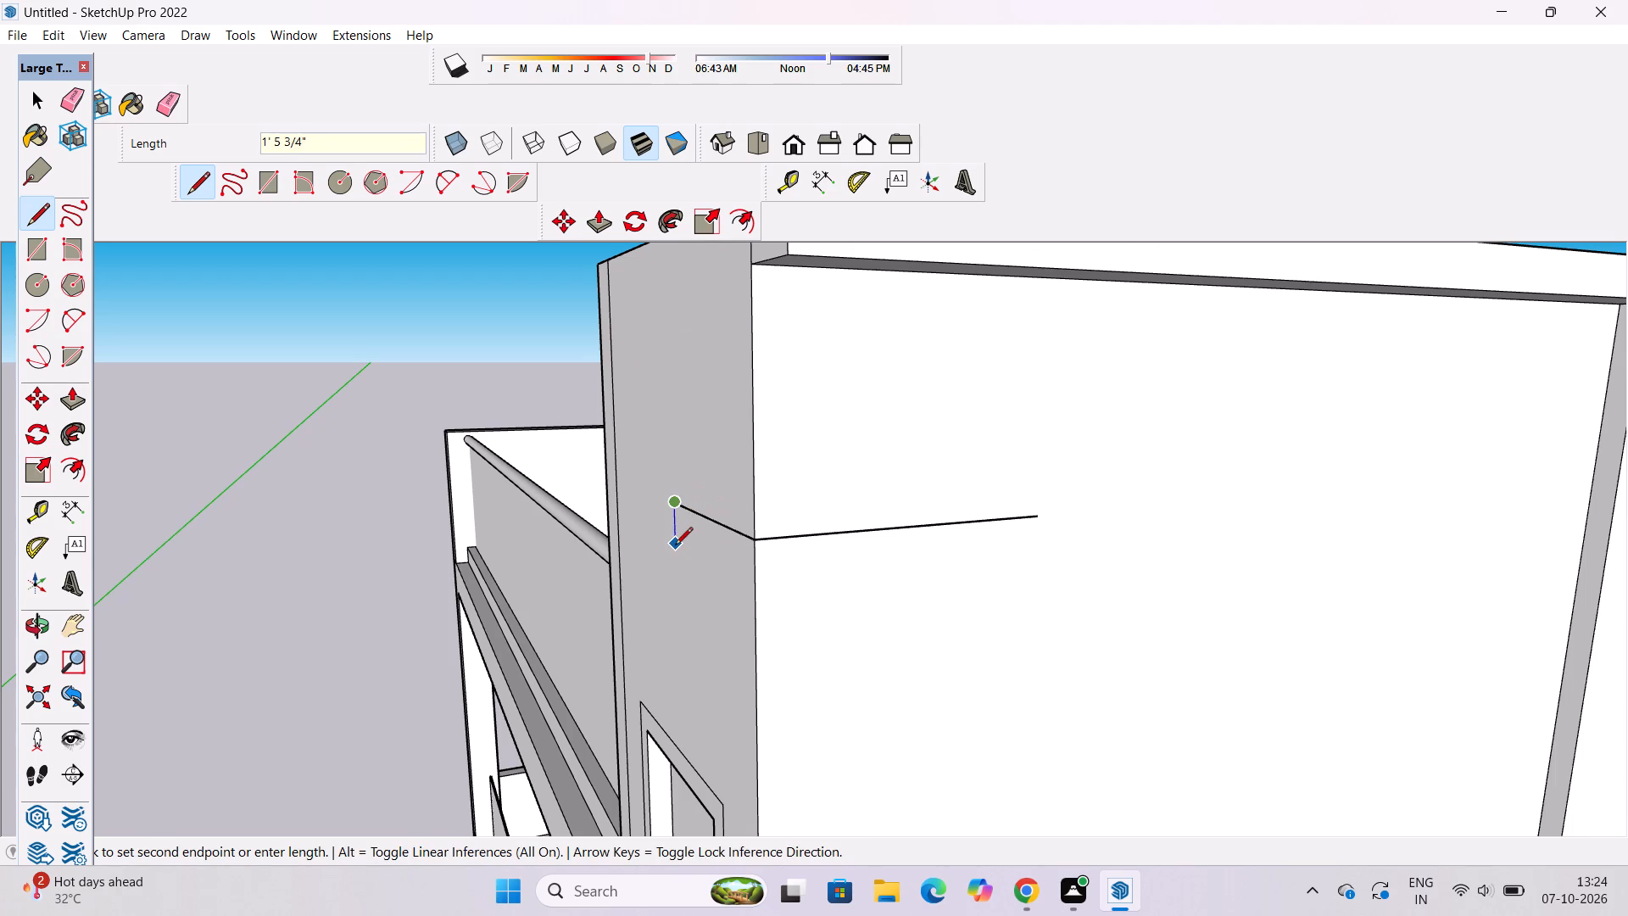
pyautogui.write("1'")
pyautogui.press('Return')
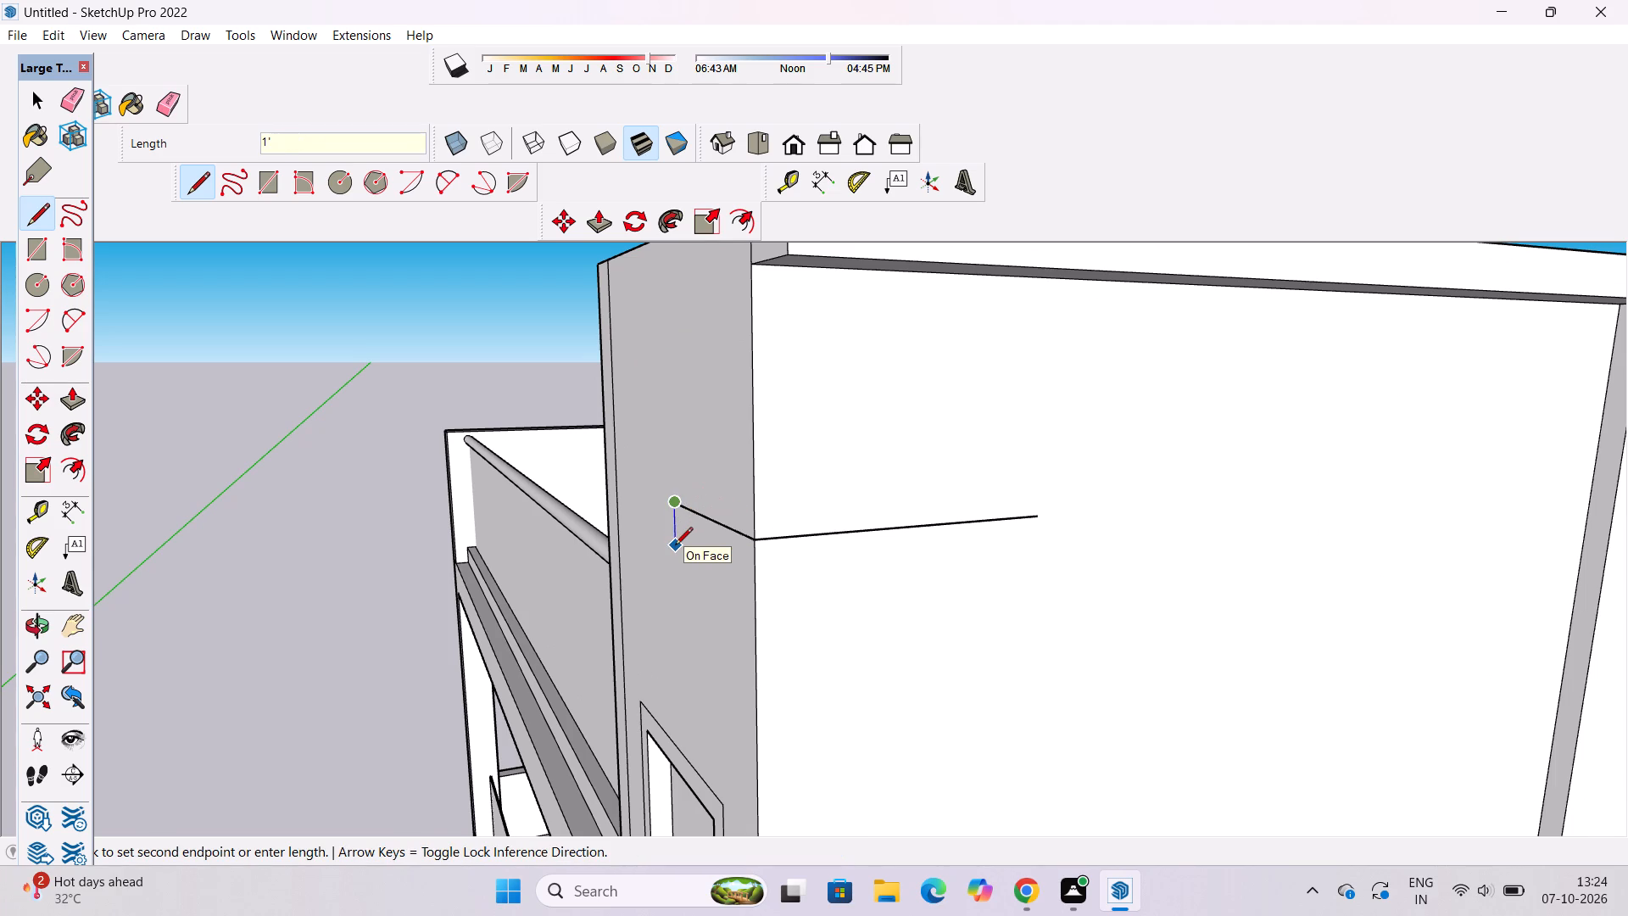
pyautogui.click(750, 575)
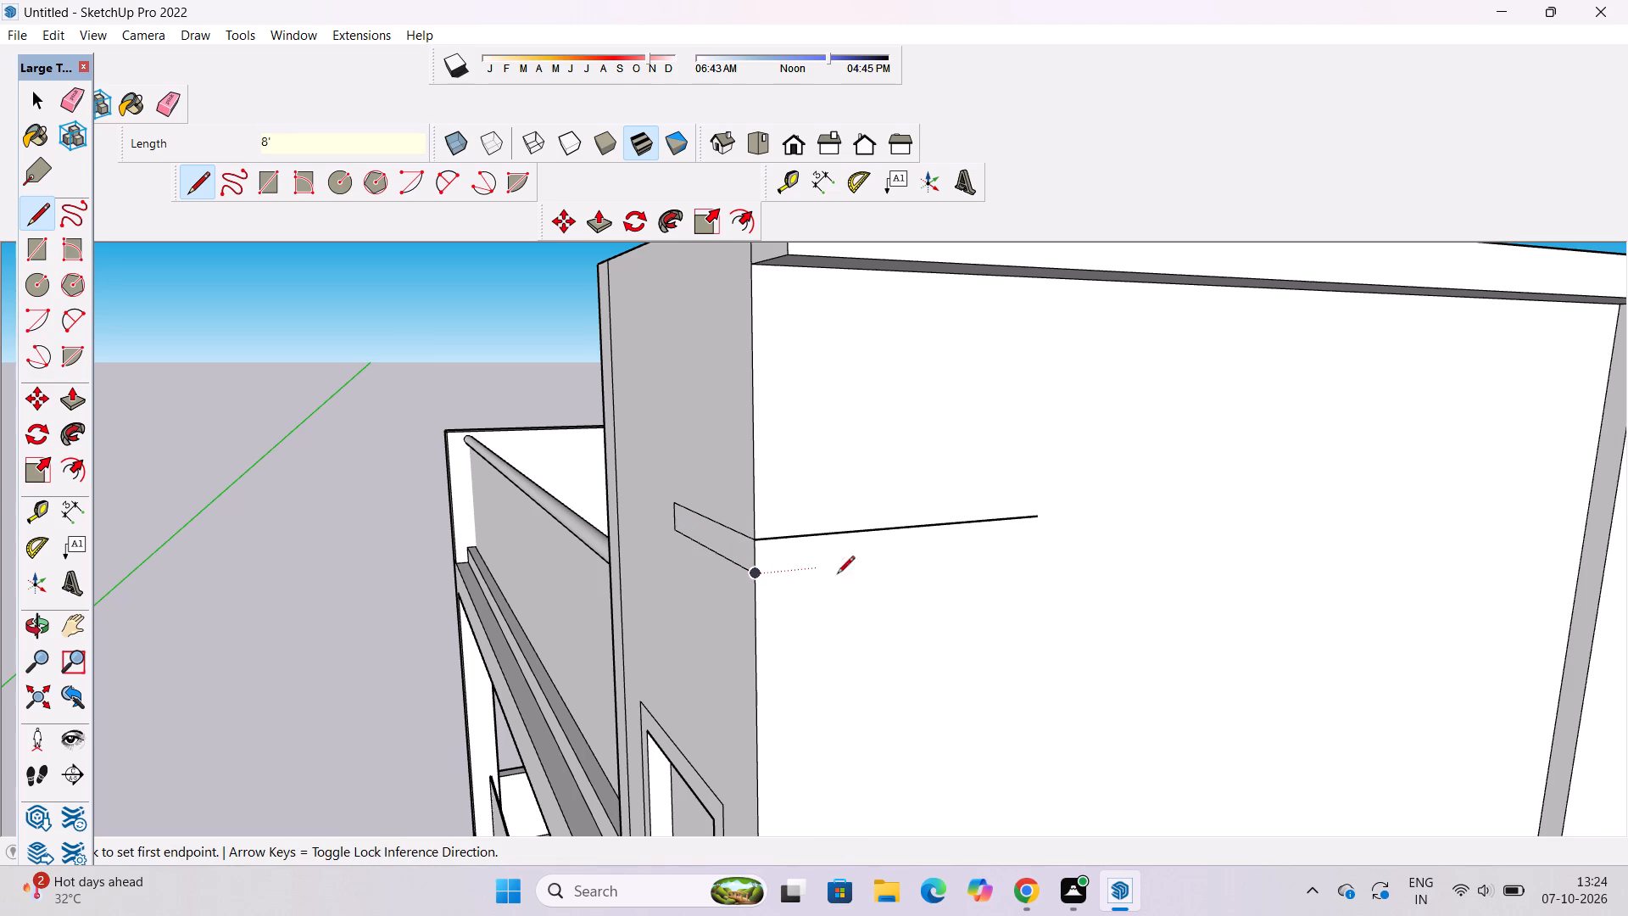
# Close the area under the 10' line on the front wall into a 1' high strip meeting the side strip at the corner.
pyautogui.click(753, 575)
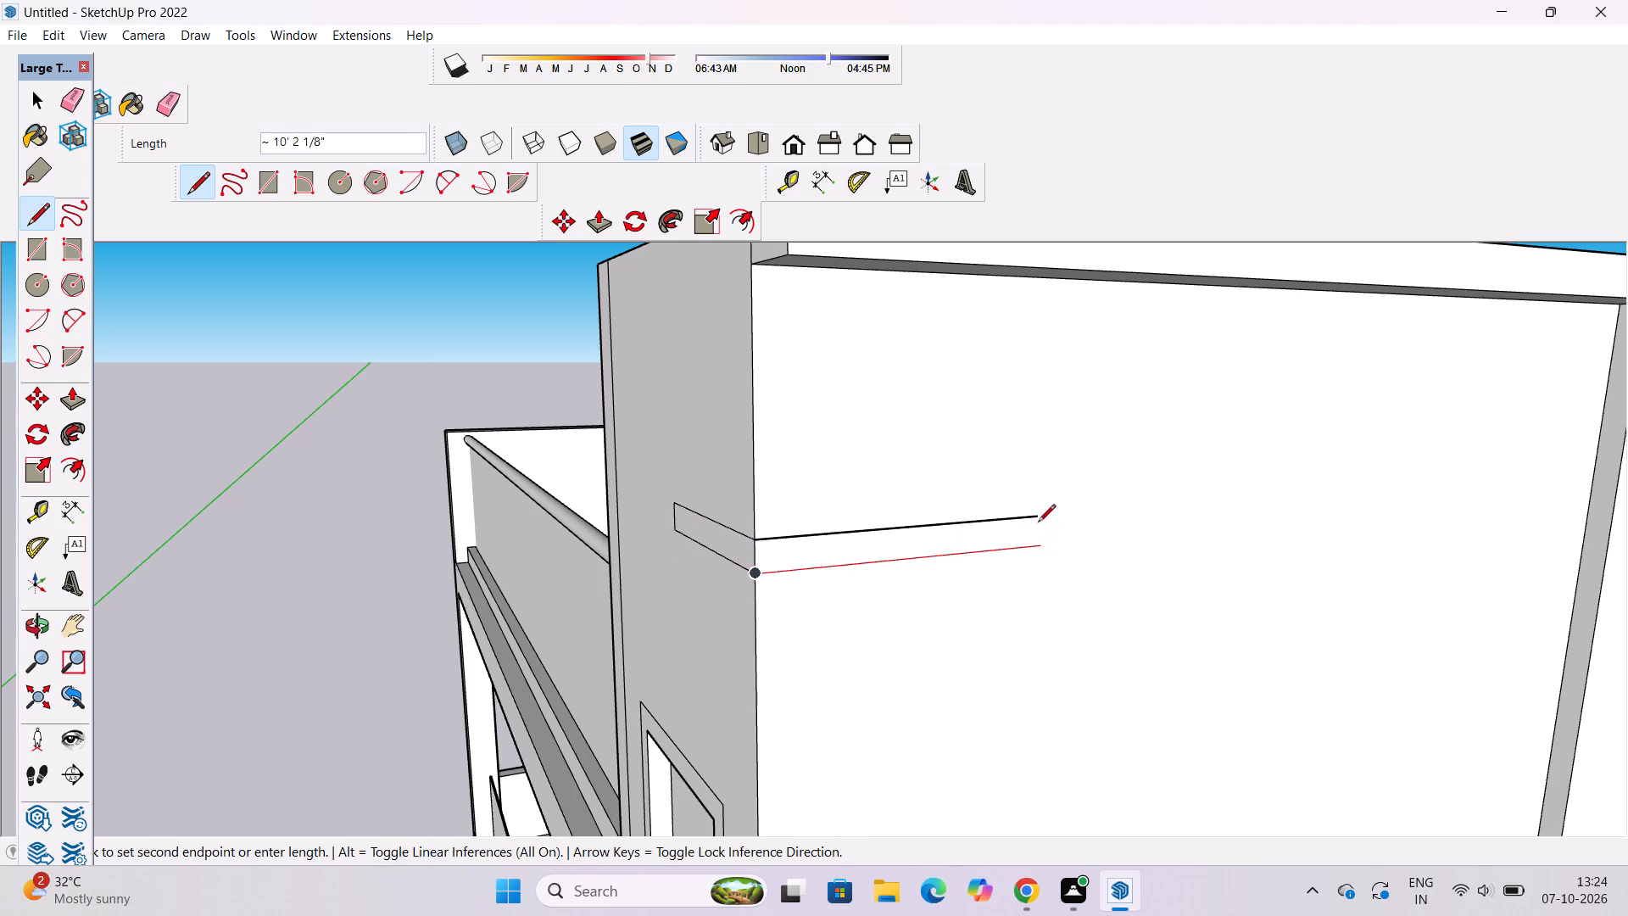
pyautogui.scroll(9, 1041, 560)
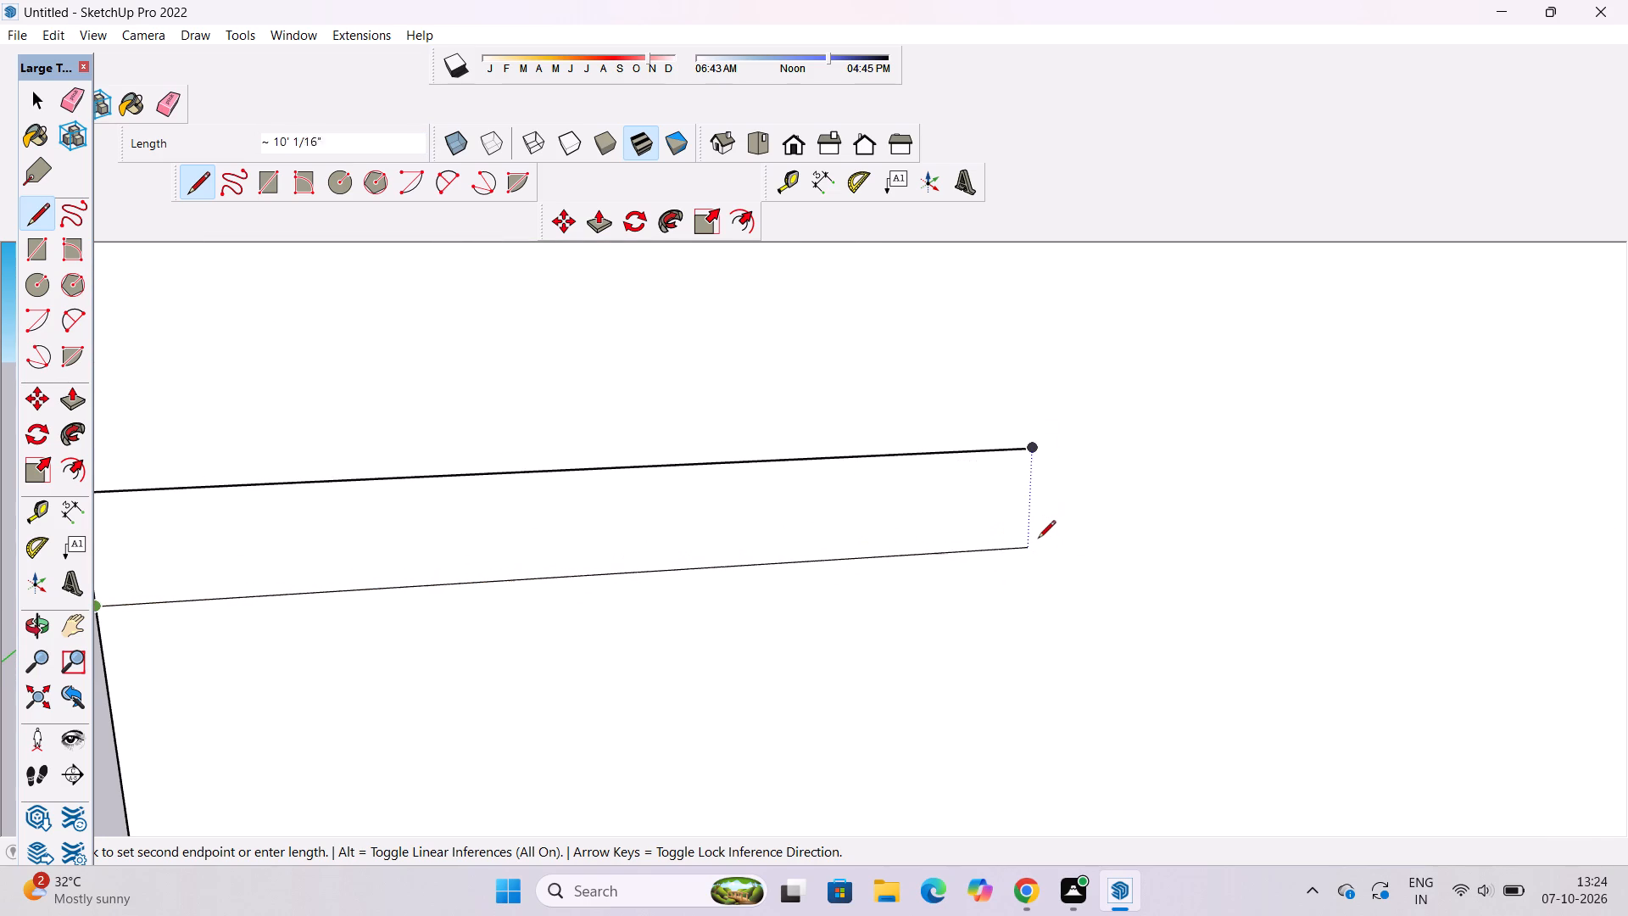
pyautogui.press('space')
pyautogui.scroll(-5, 1011, 545)
pyautogui.press('l')
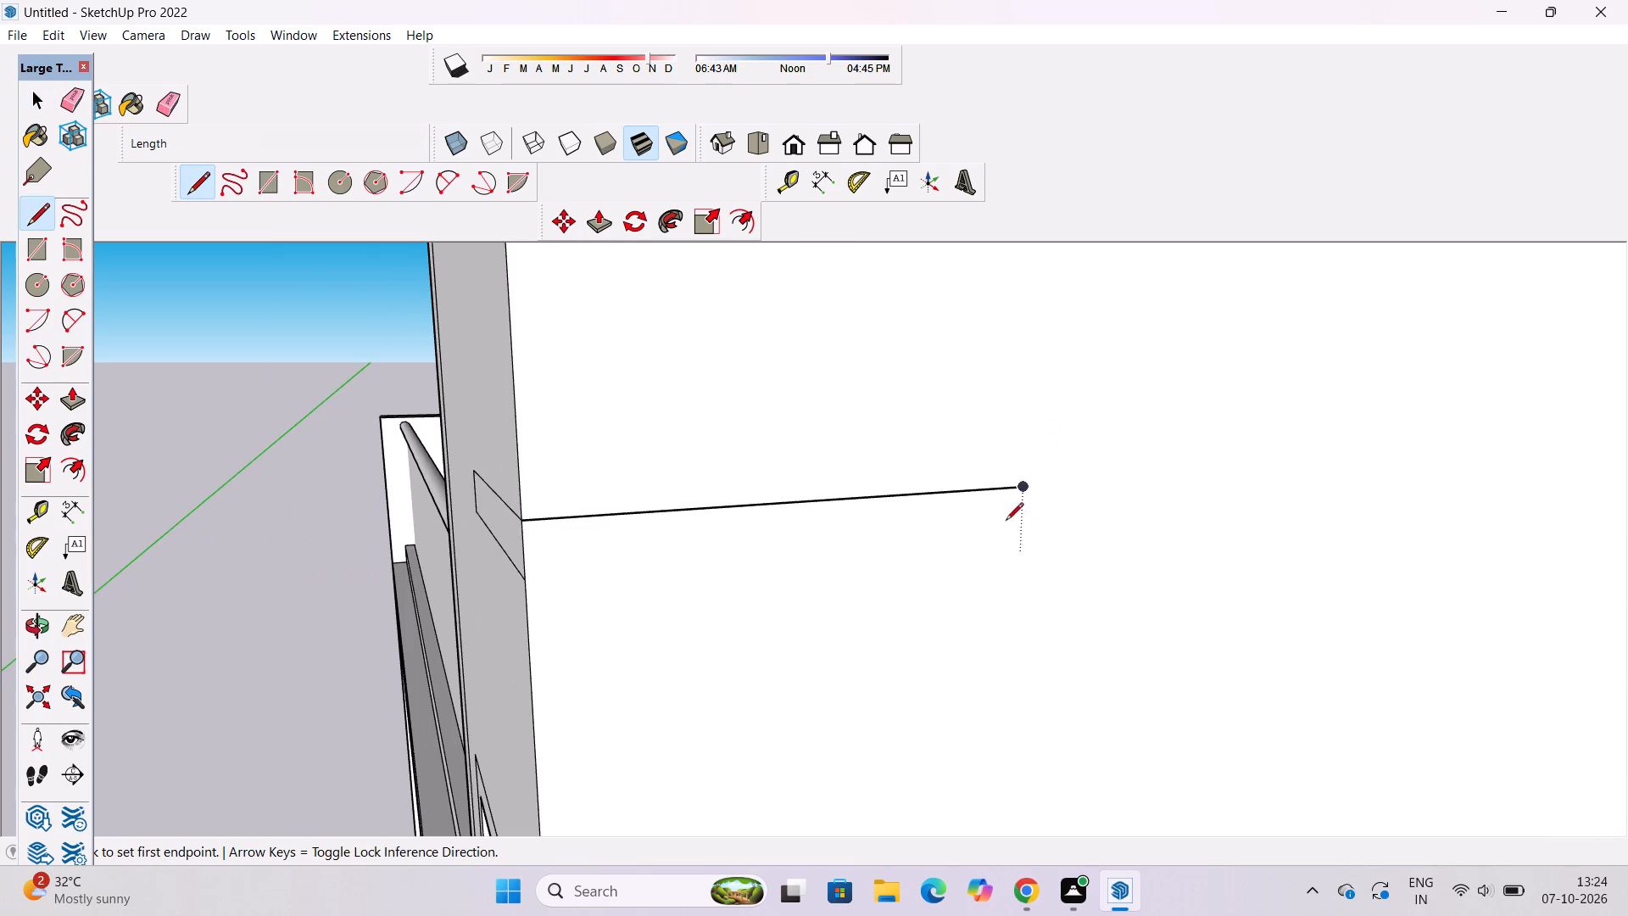
pyautogui.click(1022, 489)
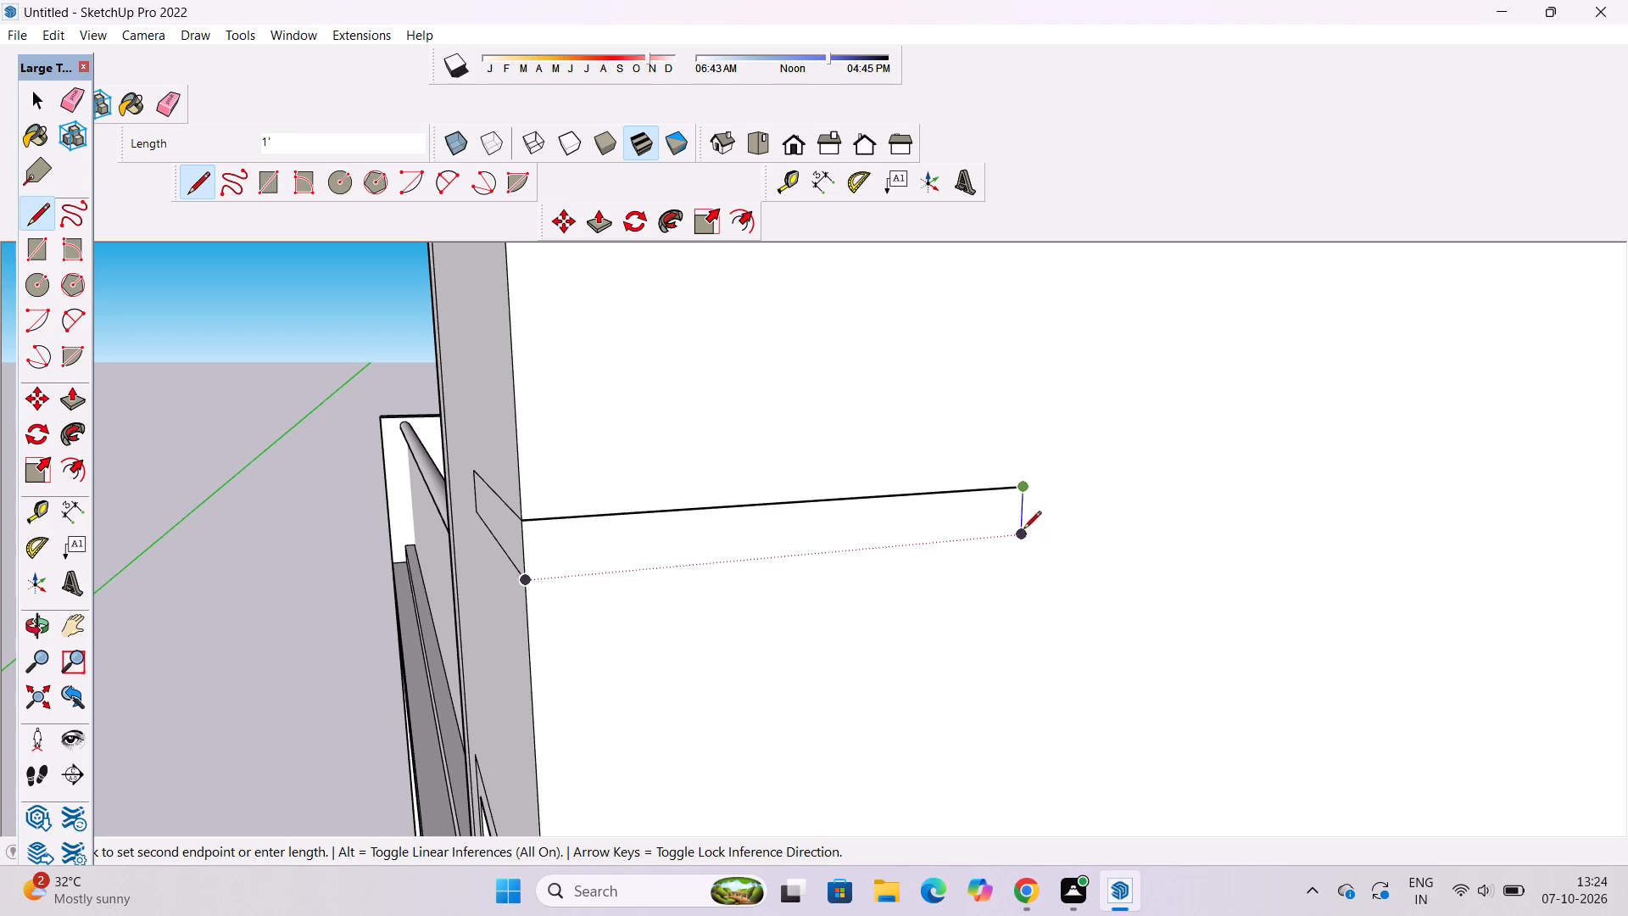
pyautogui.click(1021, 533)
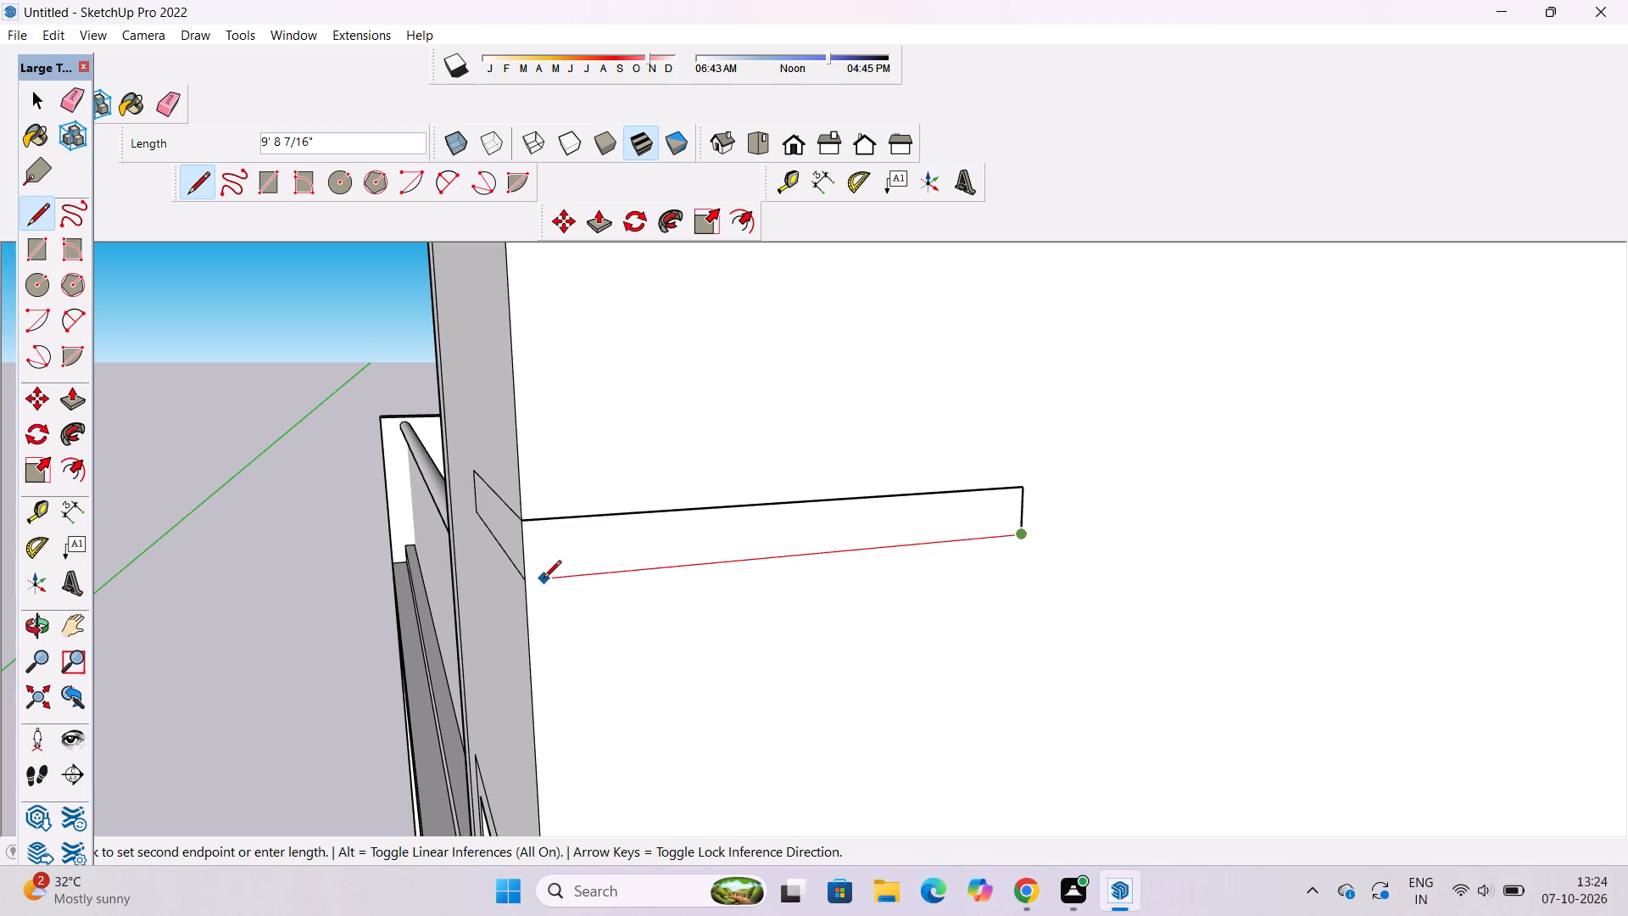
pyautogui.click(527, 580)
pyautogui.scroll(-10, 460, 561)
pyautogui.press('space')
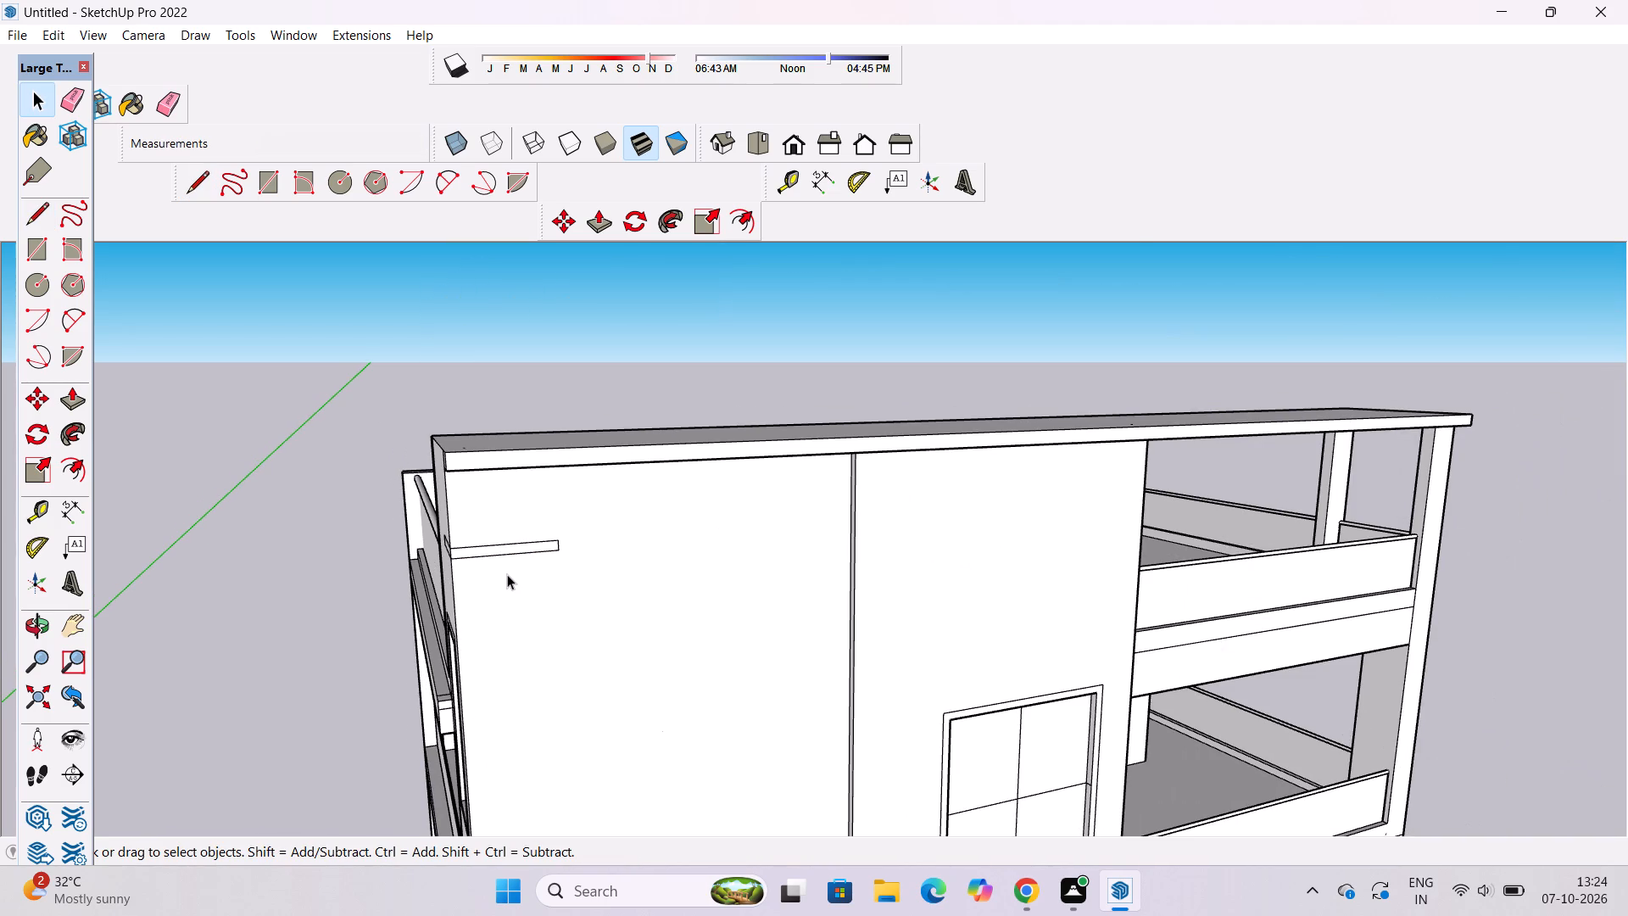
pyautogui.scroll(18, 444, 551)
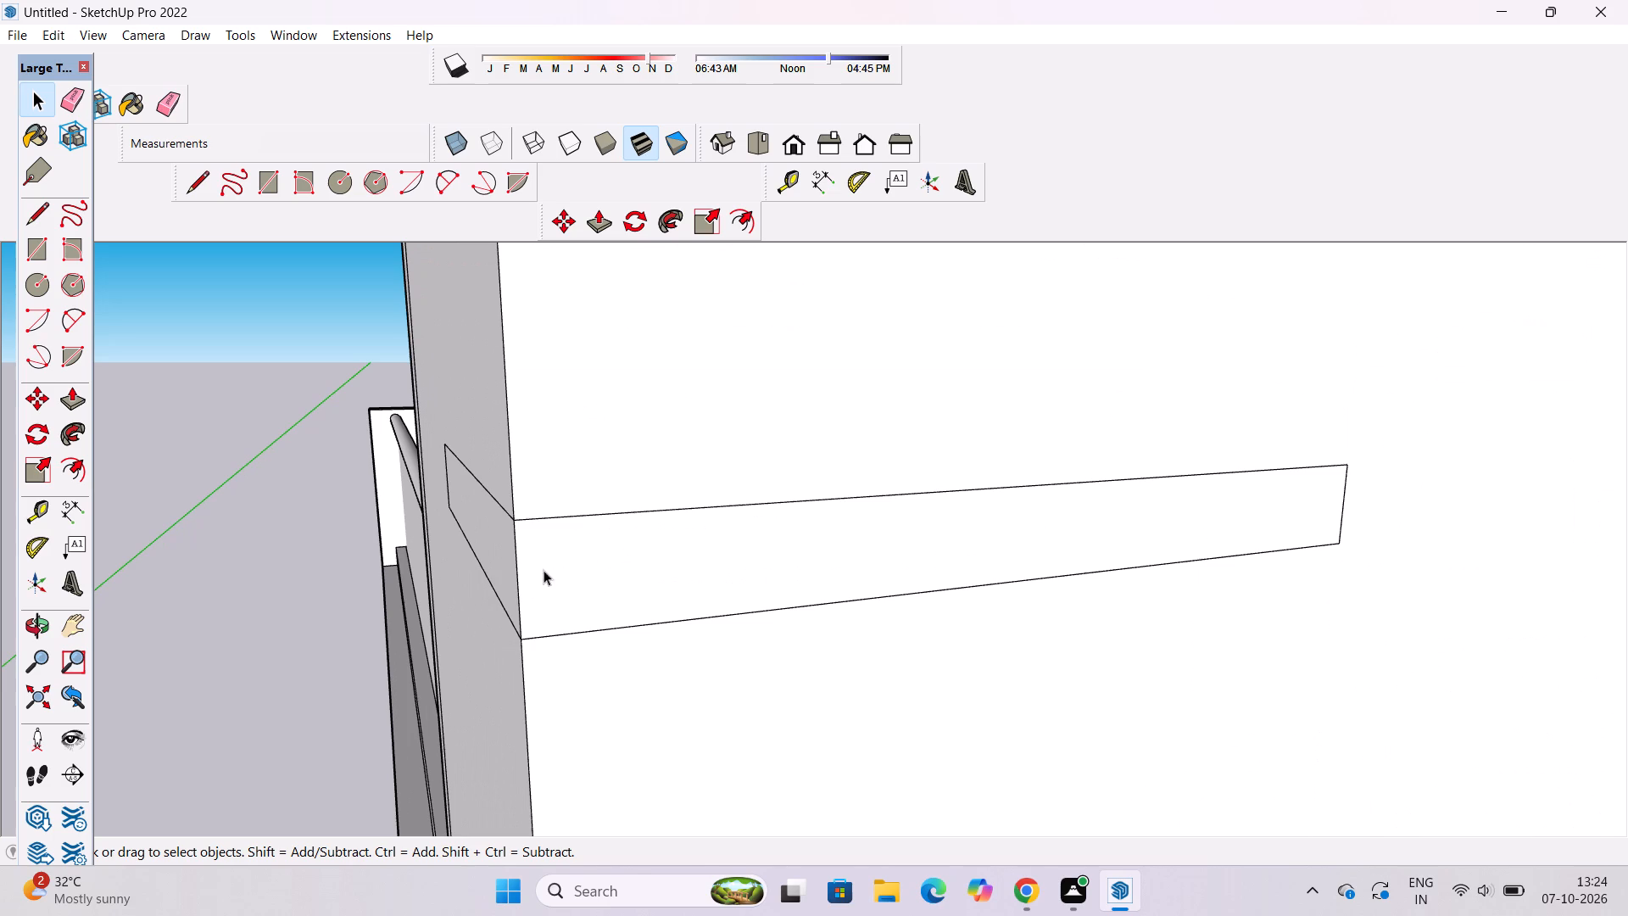
# Copy the wrap-around pair of 1' high corner strips about 34' straight down the wall's corner edge.
pyautogui.keyDown('ctrl'); pyautogui.doubleClick(614, 566); pyautogui.keyUp('ctrl')
pyautogui.keyDown('ctrl'); pyautogui.doubleClick(480, 539); pyautogui.keyUp('ctrl')
pyautogui.keyDown('ctrl'); pyautogui.scroll(-6, 457, 405); pyautogui.keyUp('ctrl')
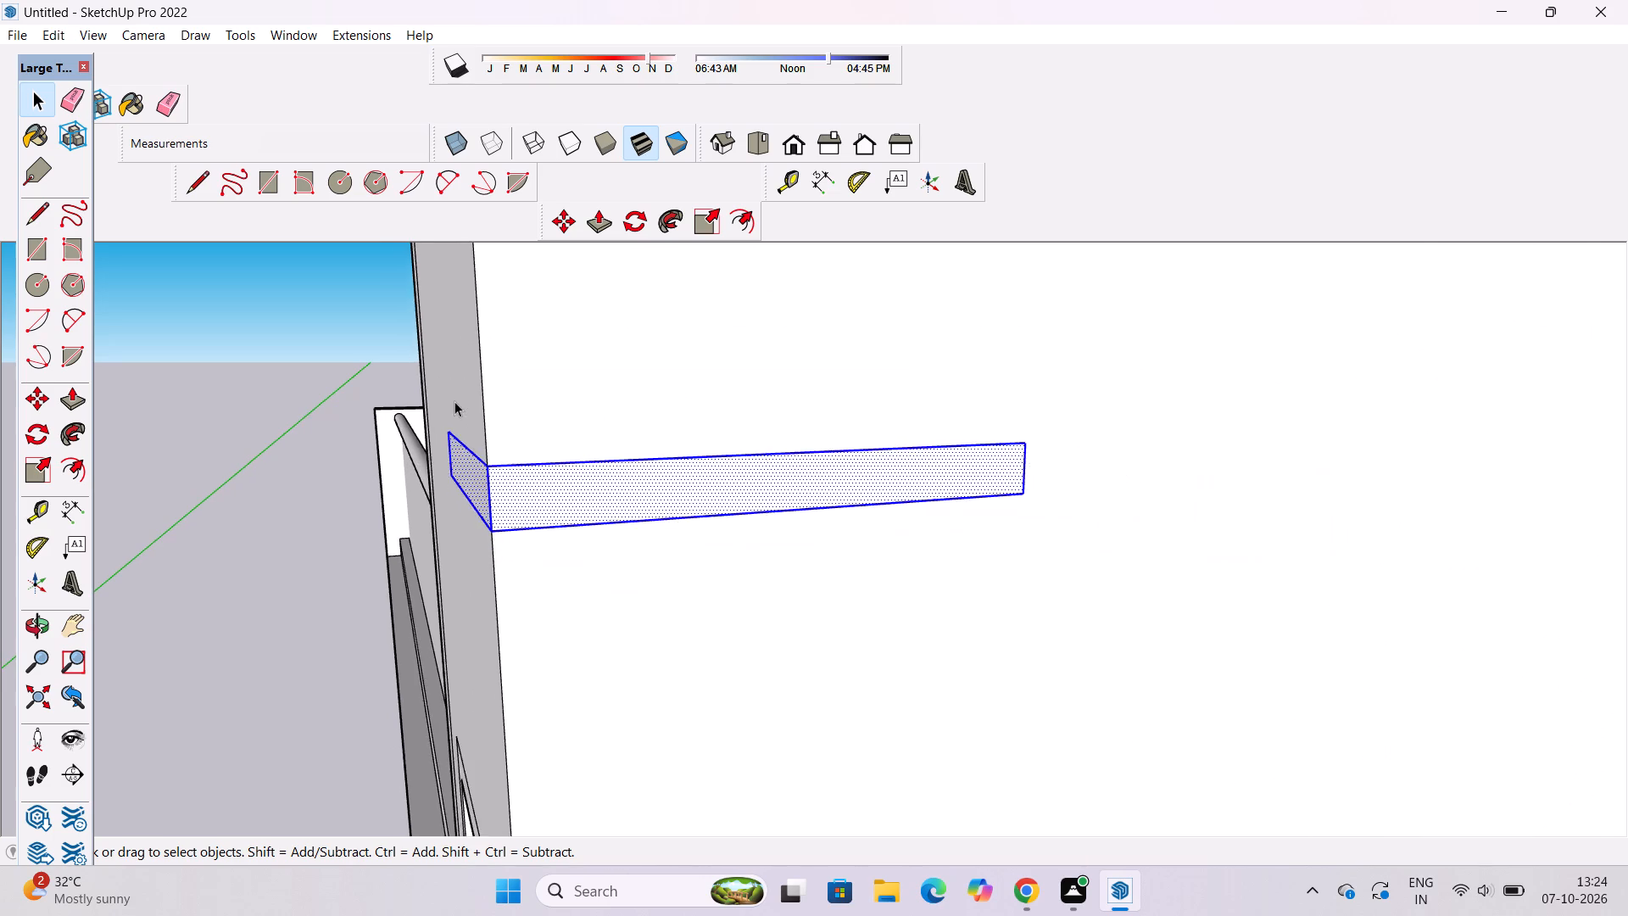
pyautogui.keyDown('ctrl'); pyautogui.scroll(-5, 454, 401); pyautogui.keyUp('ctrl')
pyautogui.scroll(-9, 451, 474)
pyautogui.press('m')
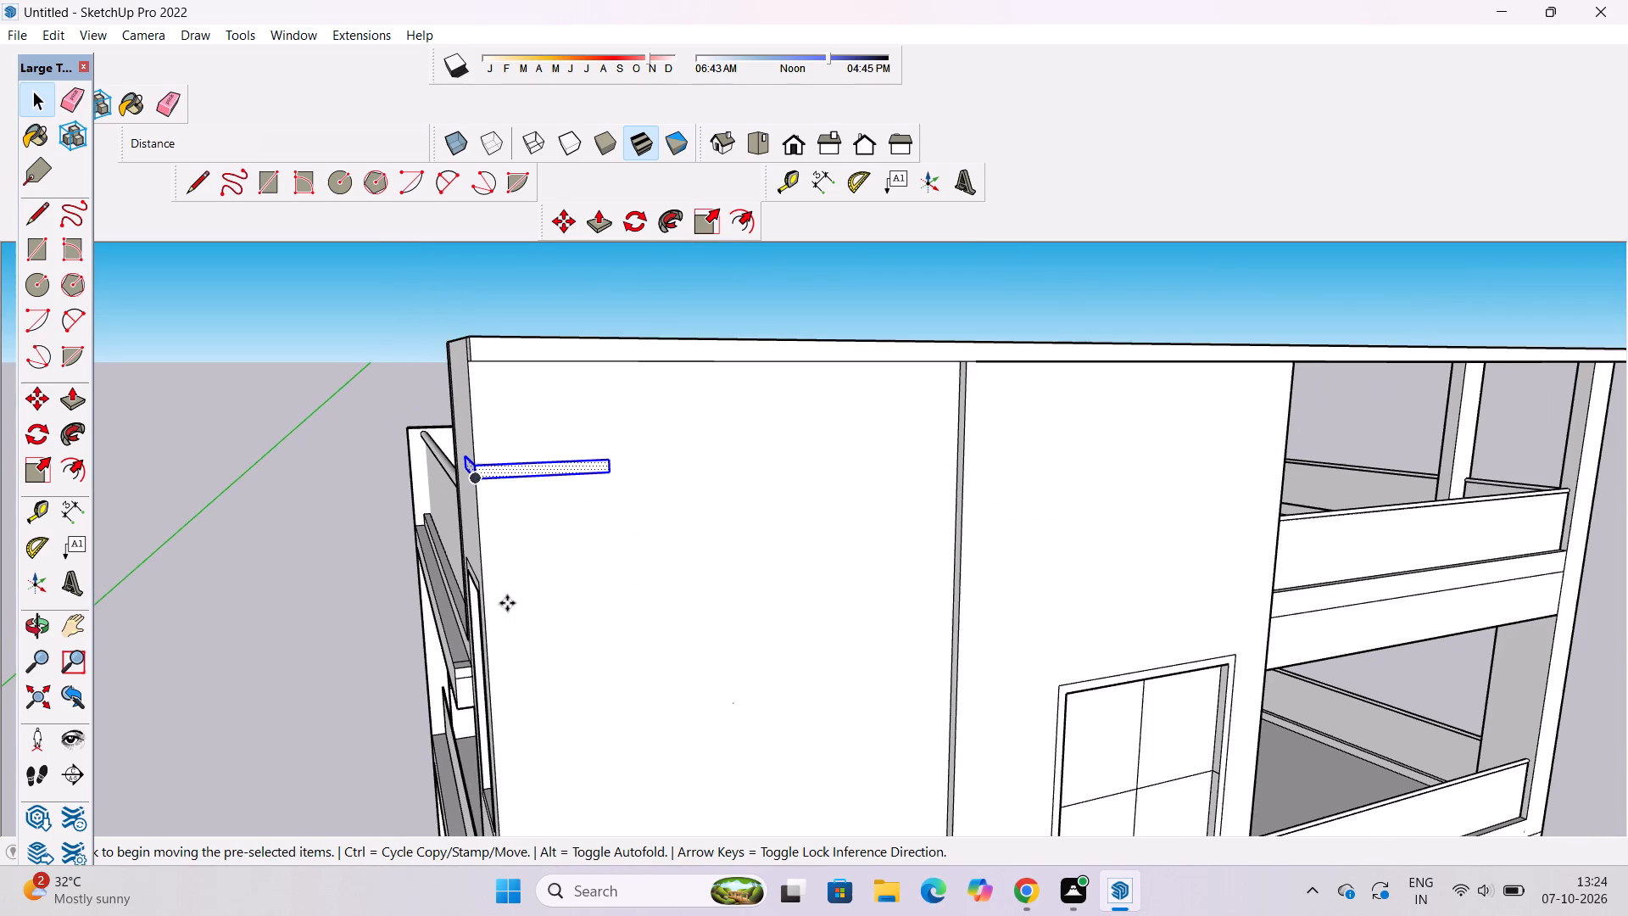
pyautogui.scroll(4, 450, 543)
pyautogui.click(506, 399)
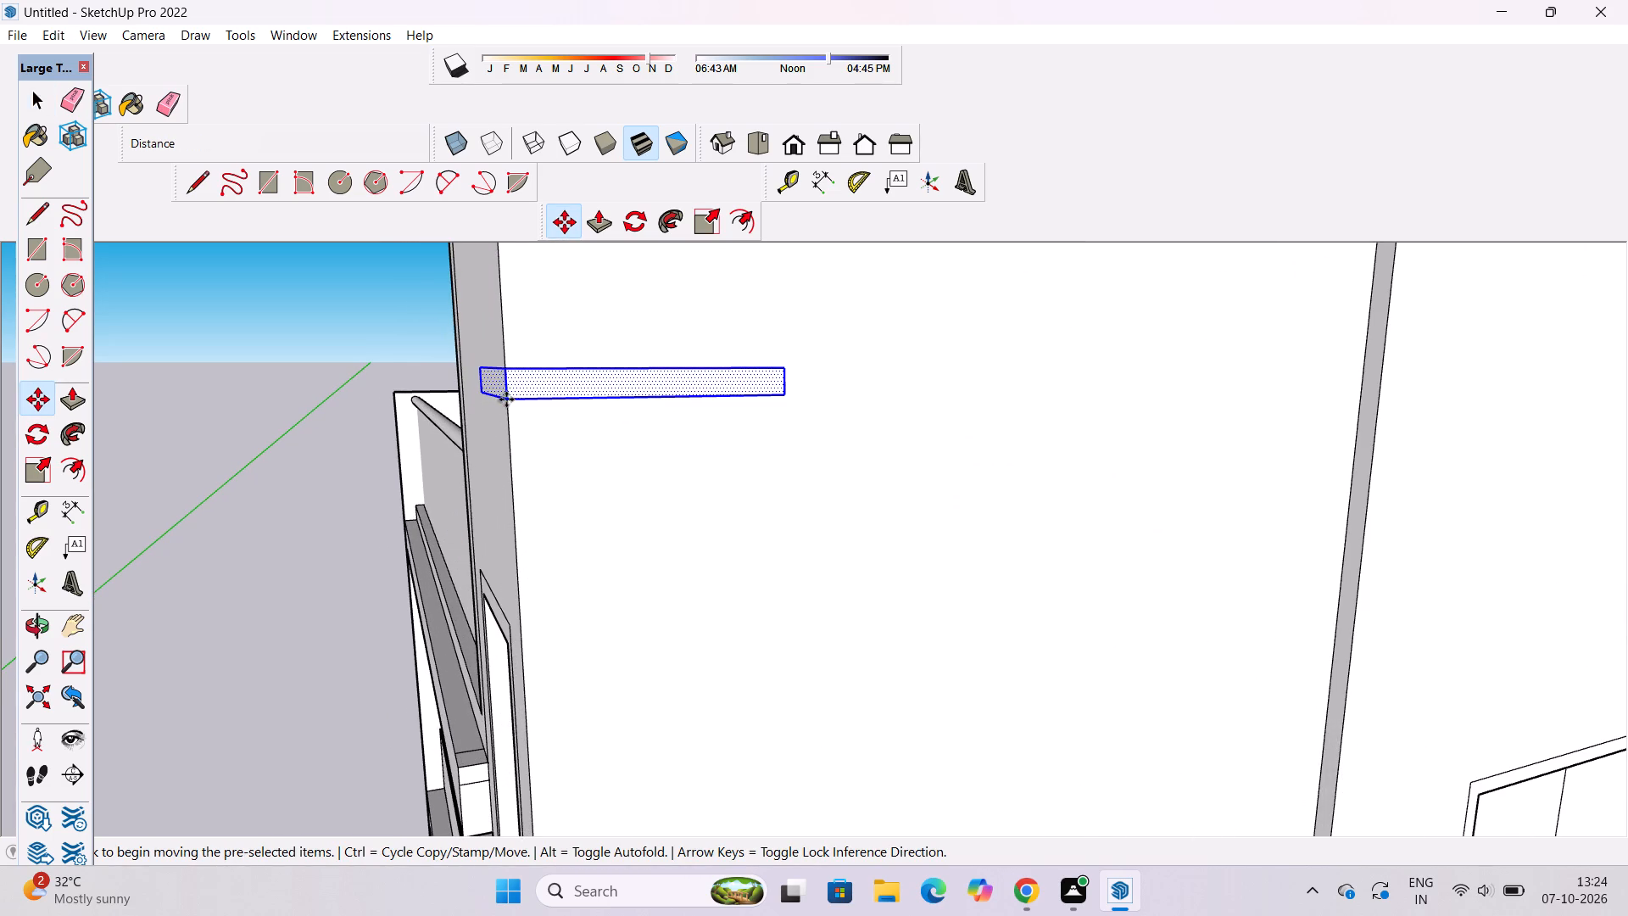
pyautogui.scroll(-6, 516, 461)
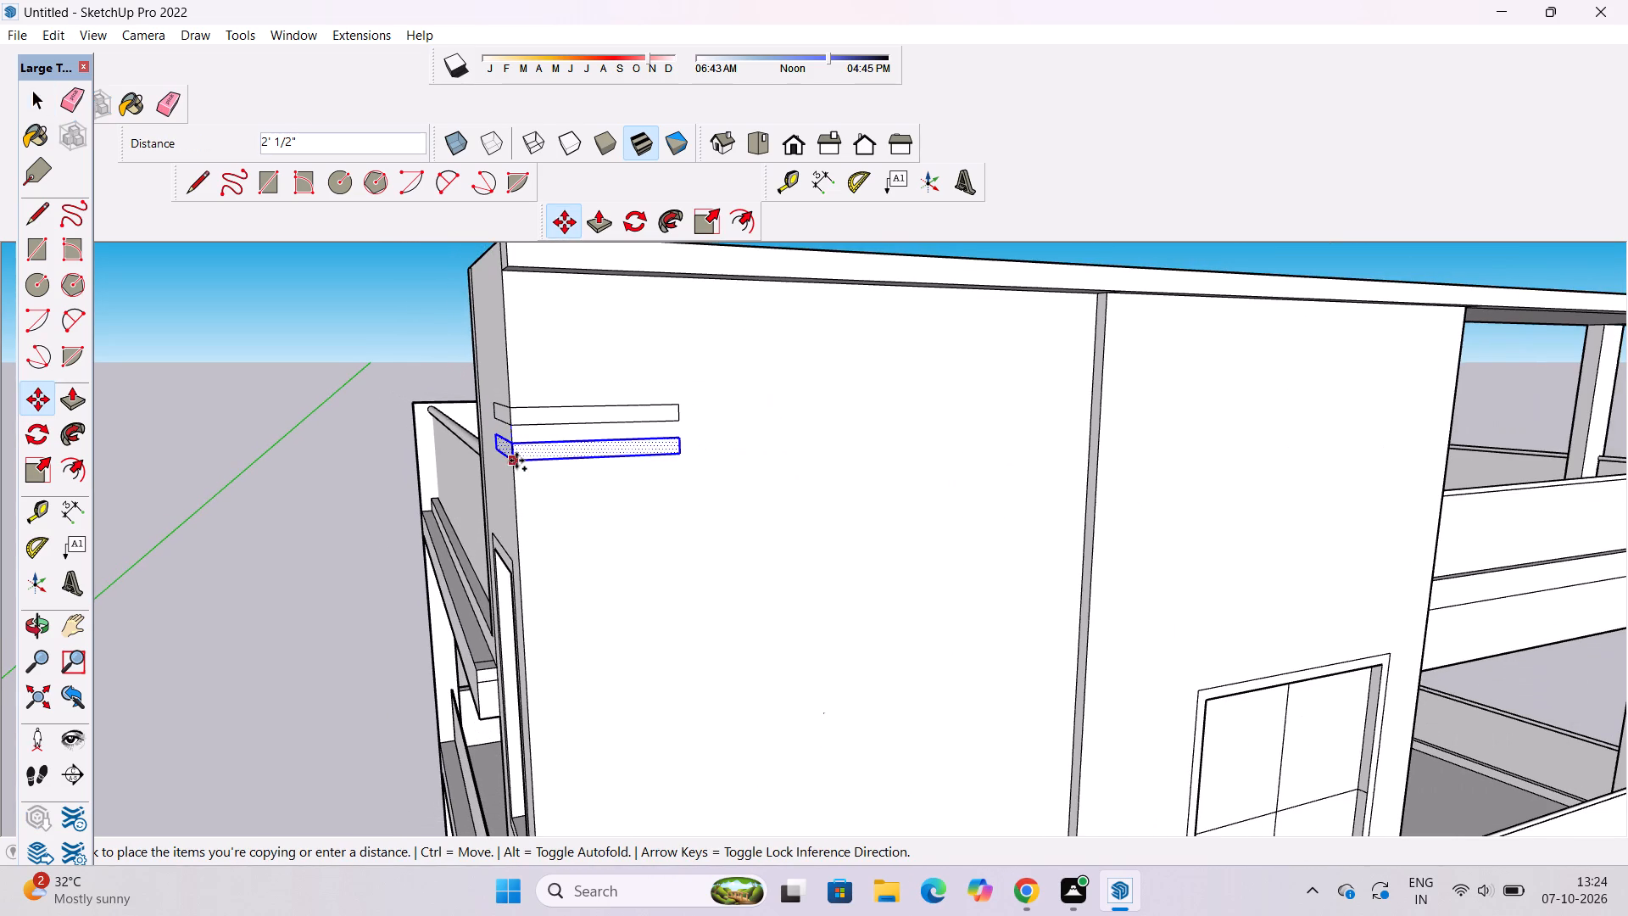
pyautogui.scroll(-1, 516, 461)
pyautogui.scroll(5, 521, 682)
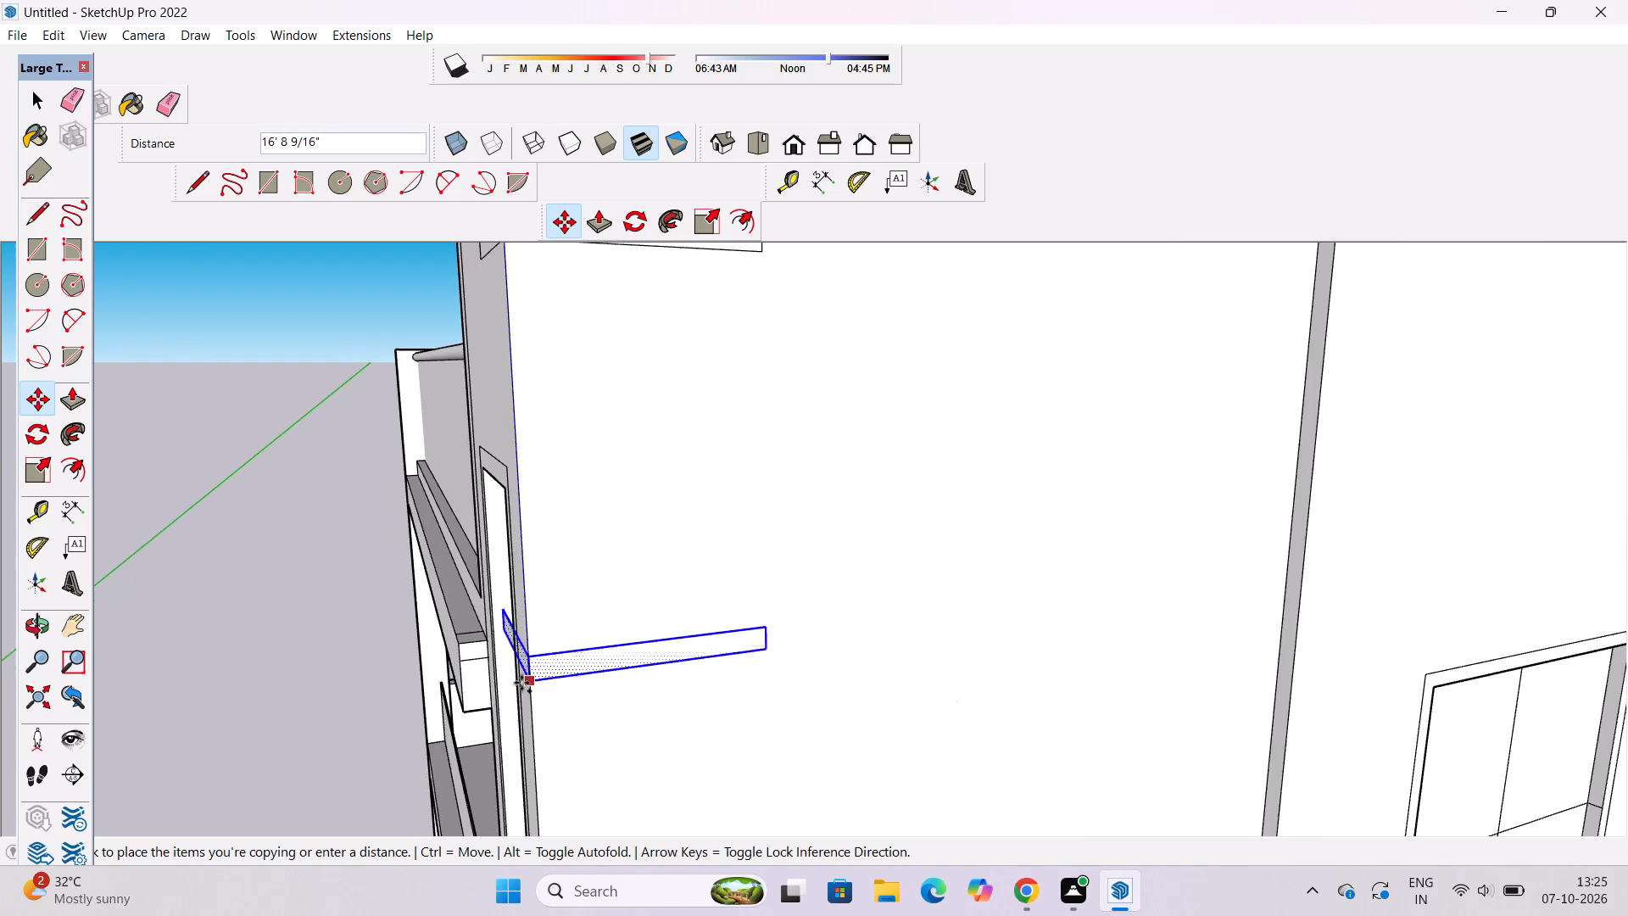
pyautogui.scroll(3, 521, 684)
pyautogui.scroll(-4, 585, 530)
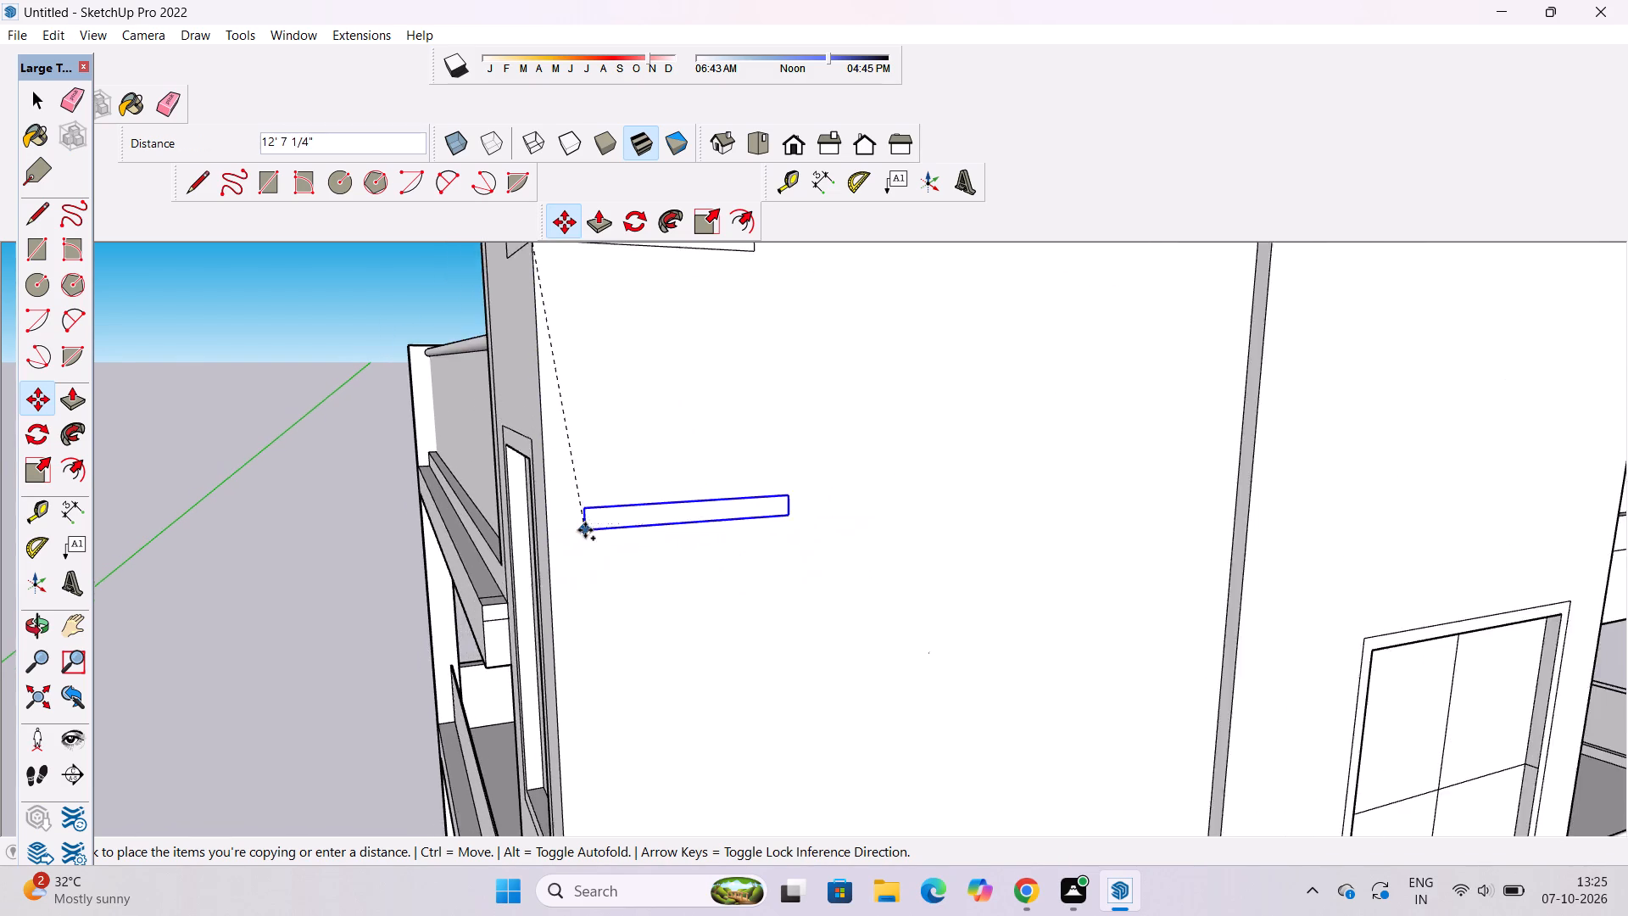
pyautogui.scroll(-14, 585, 530)
pyautogui.scroll(1, 601, 670)
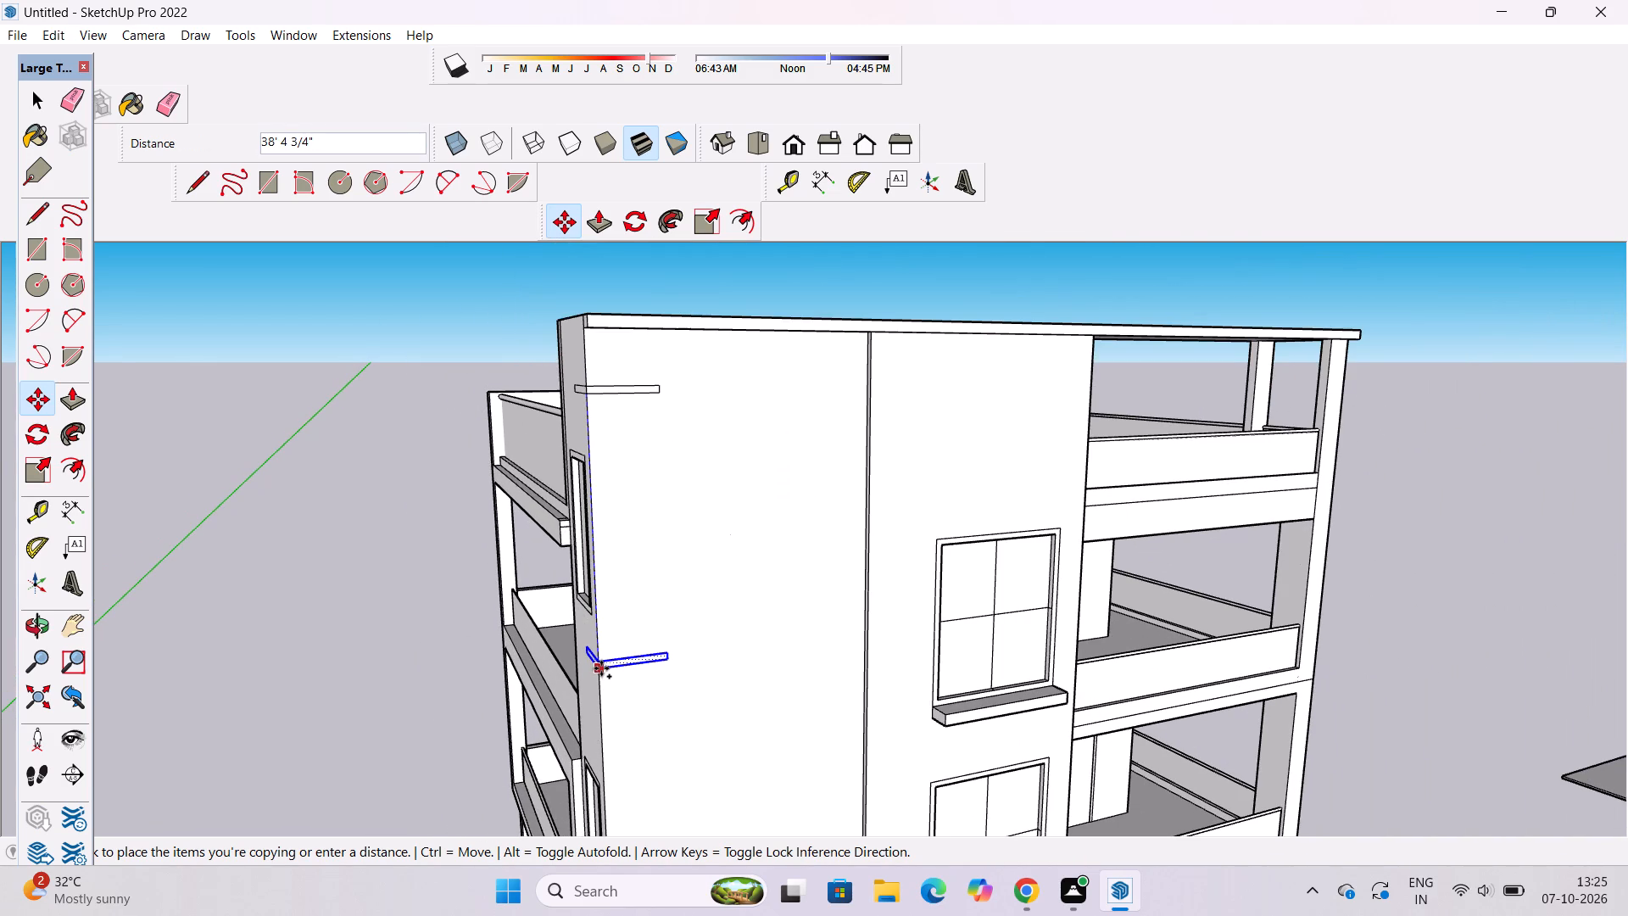
pyautogui.scroll(2, 602, 666)
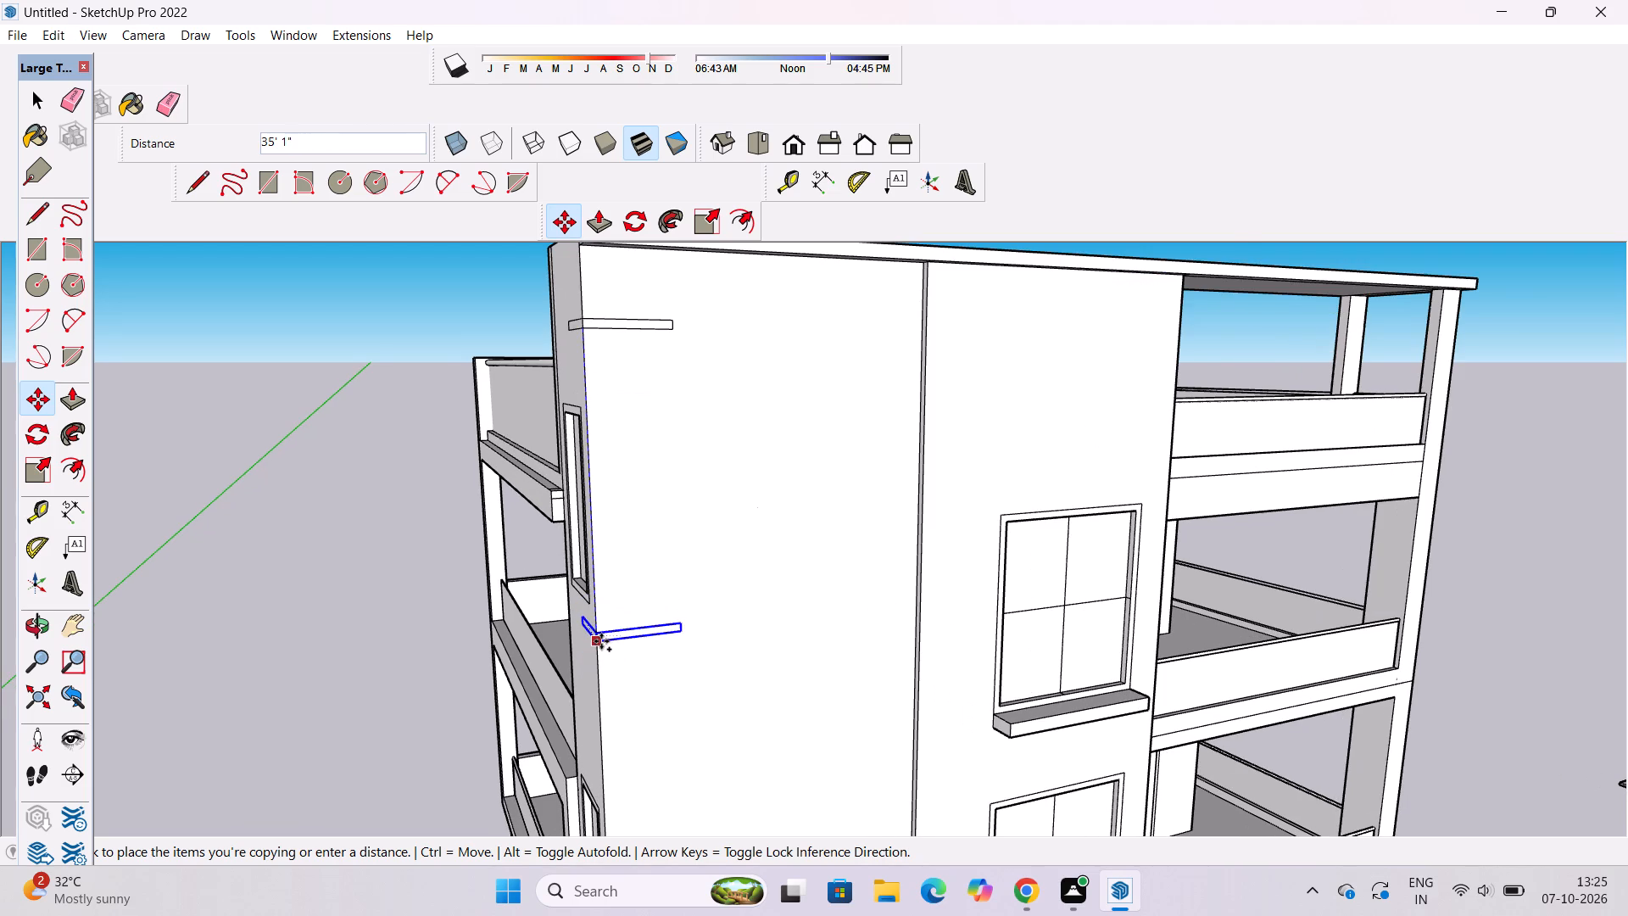
pyautogui.scroll(8, 601, 639)
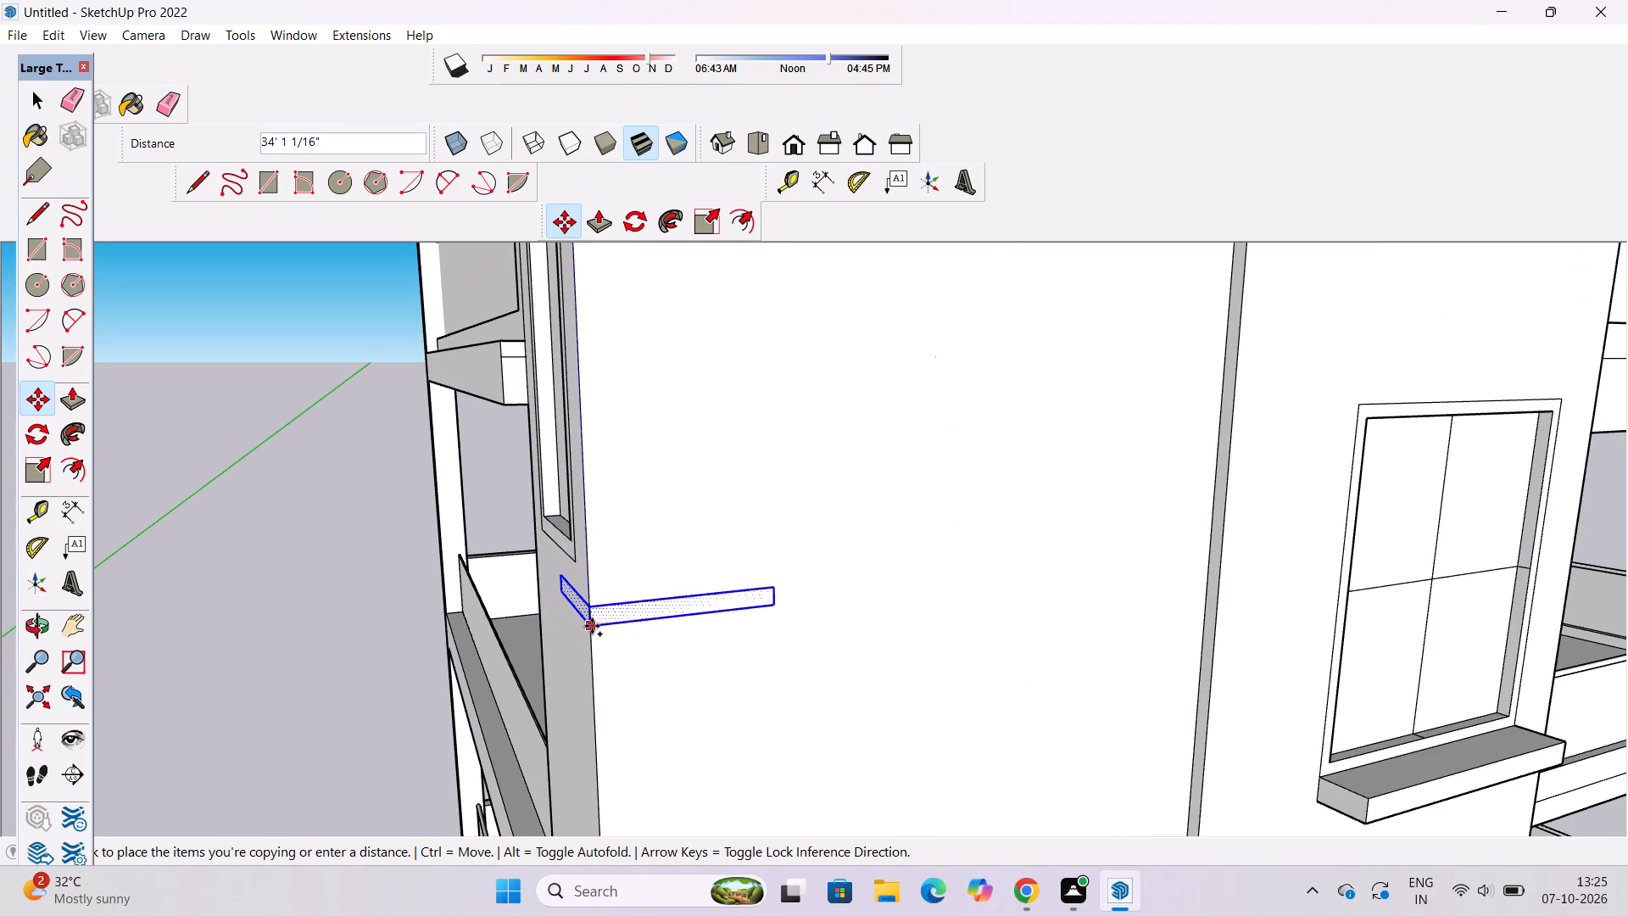
pyautogui.click(591, 617)
# Copy the lower pair of corner strips about 22' 10" further down the same corner edge.
pyautogui.scroll(-7, 605, 517)
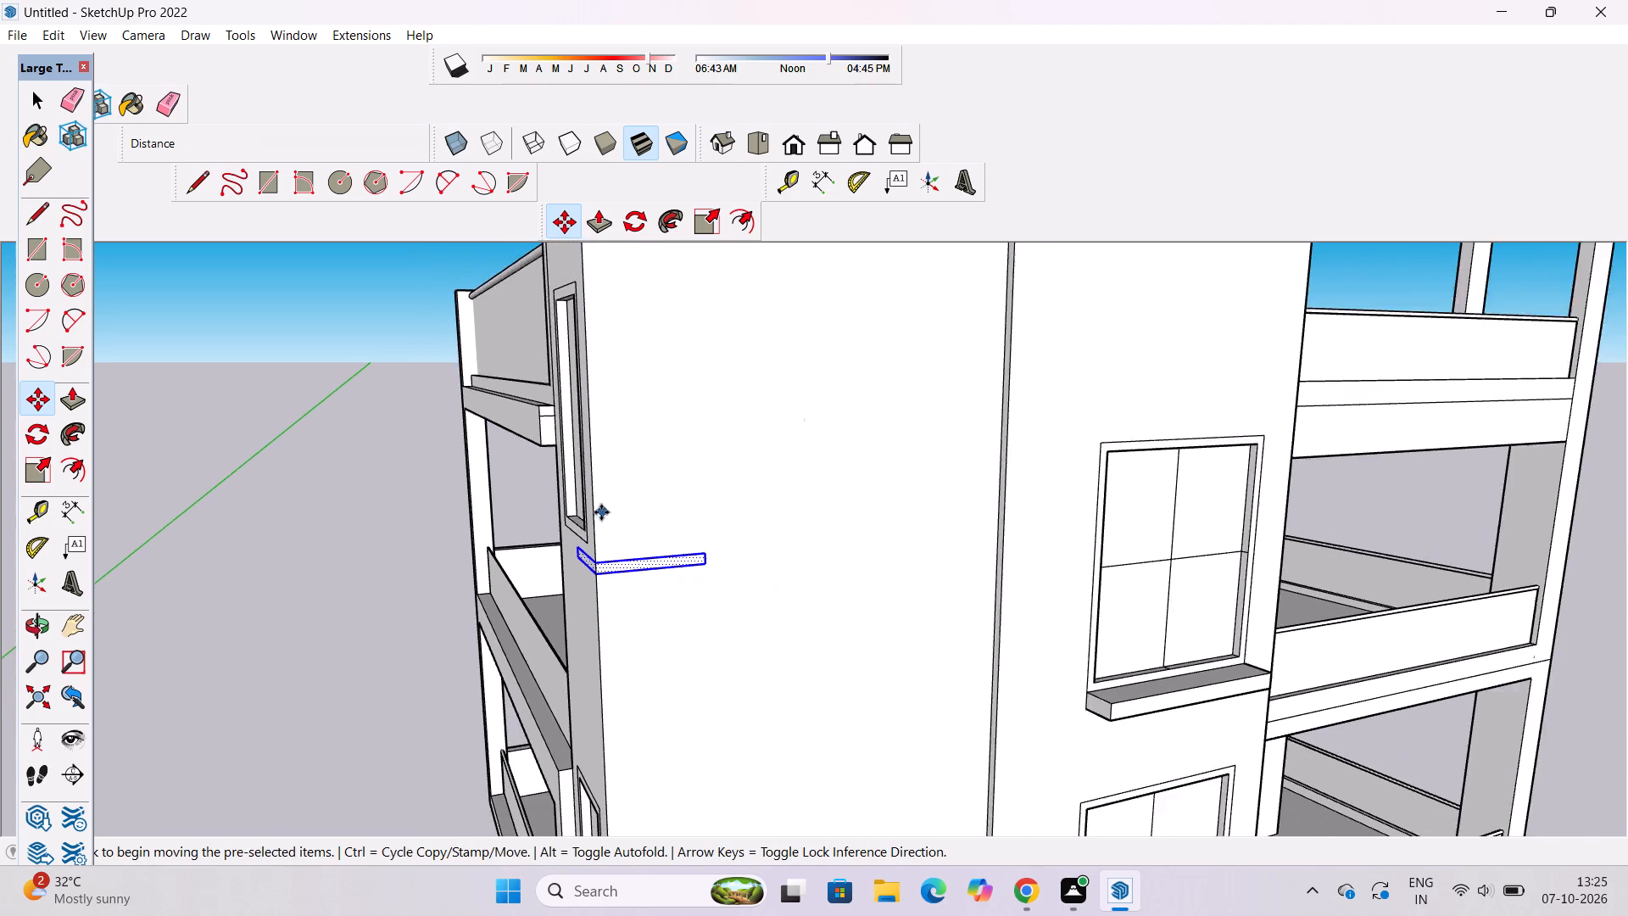
pyautogui.scroll(-3, 601, 512)
pyautogui.click(596, 555)
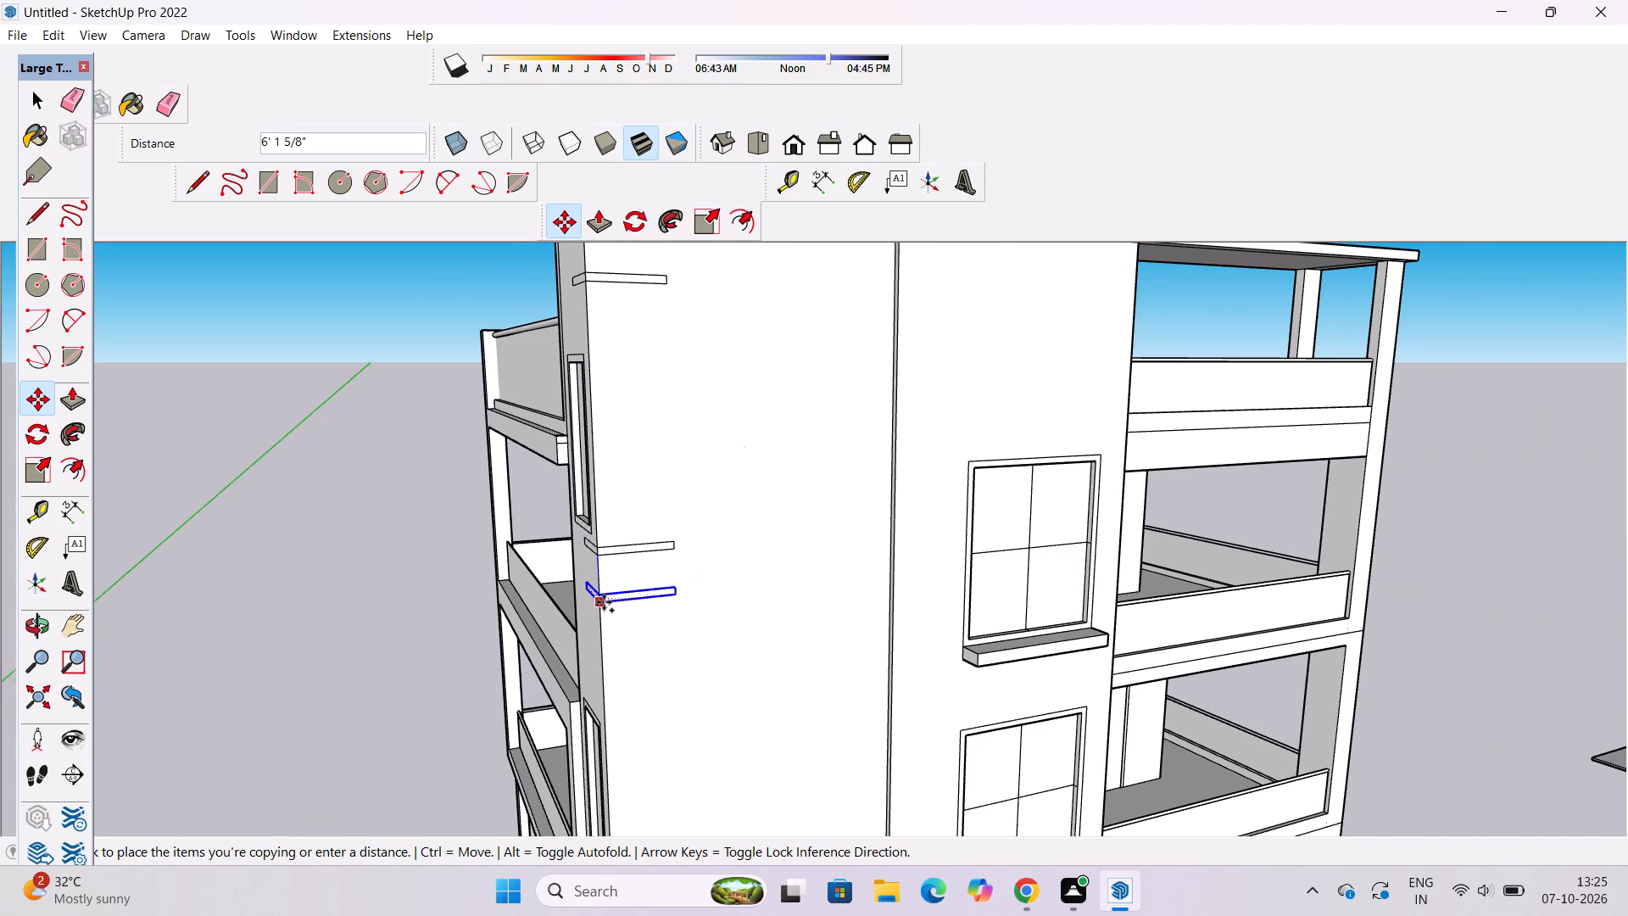
pyautogui.scroll(-3, 604, 602)
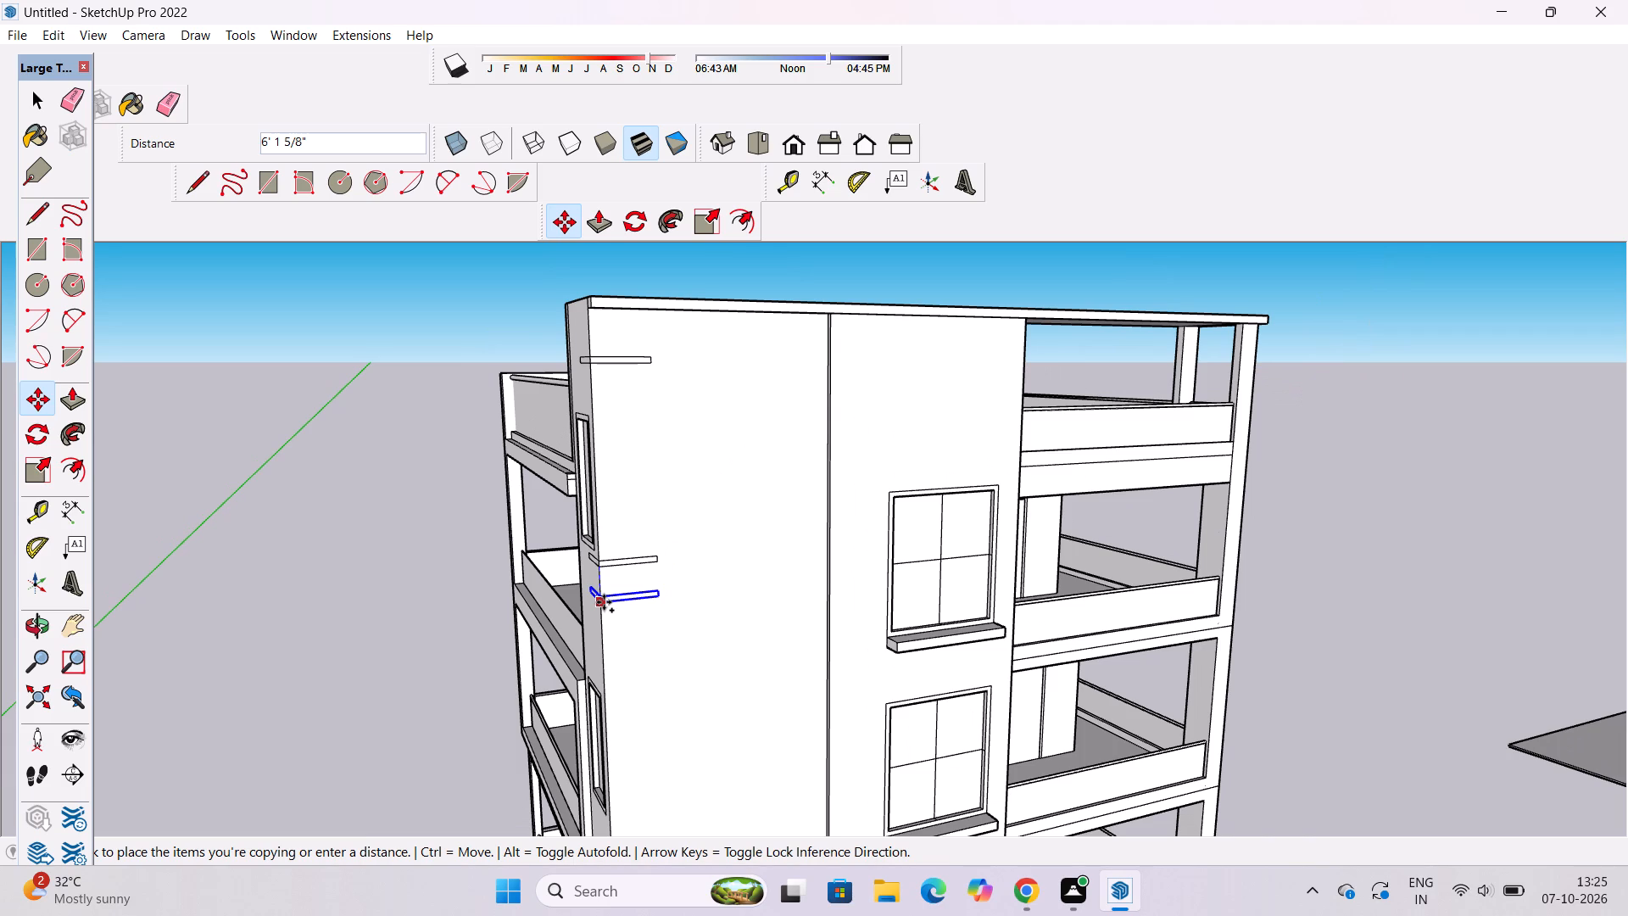
pyautogui.scroll(-5, 621, 640)
pyautogui.scroll(1, 622, 711)
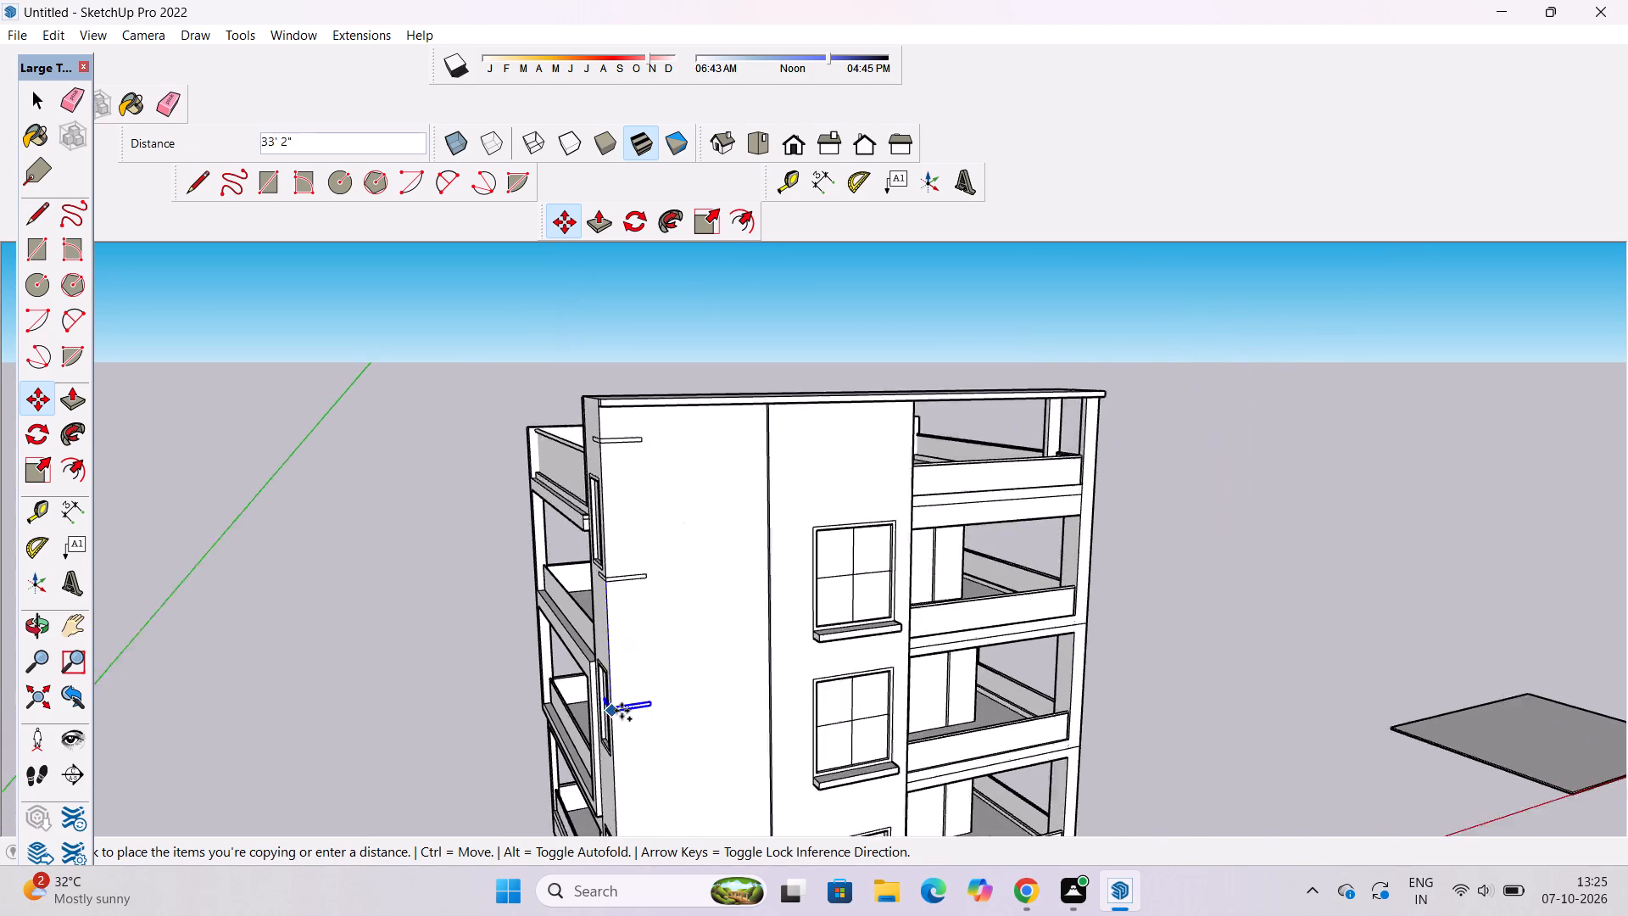
pyautogui.scroll(11, 622, 711)
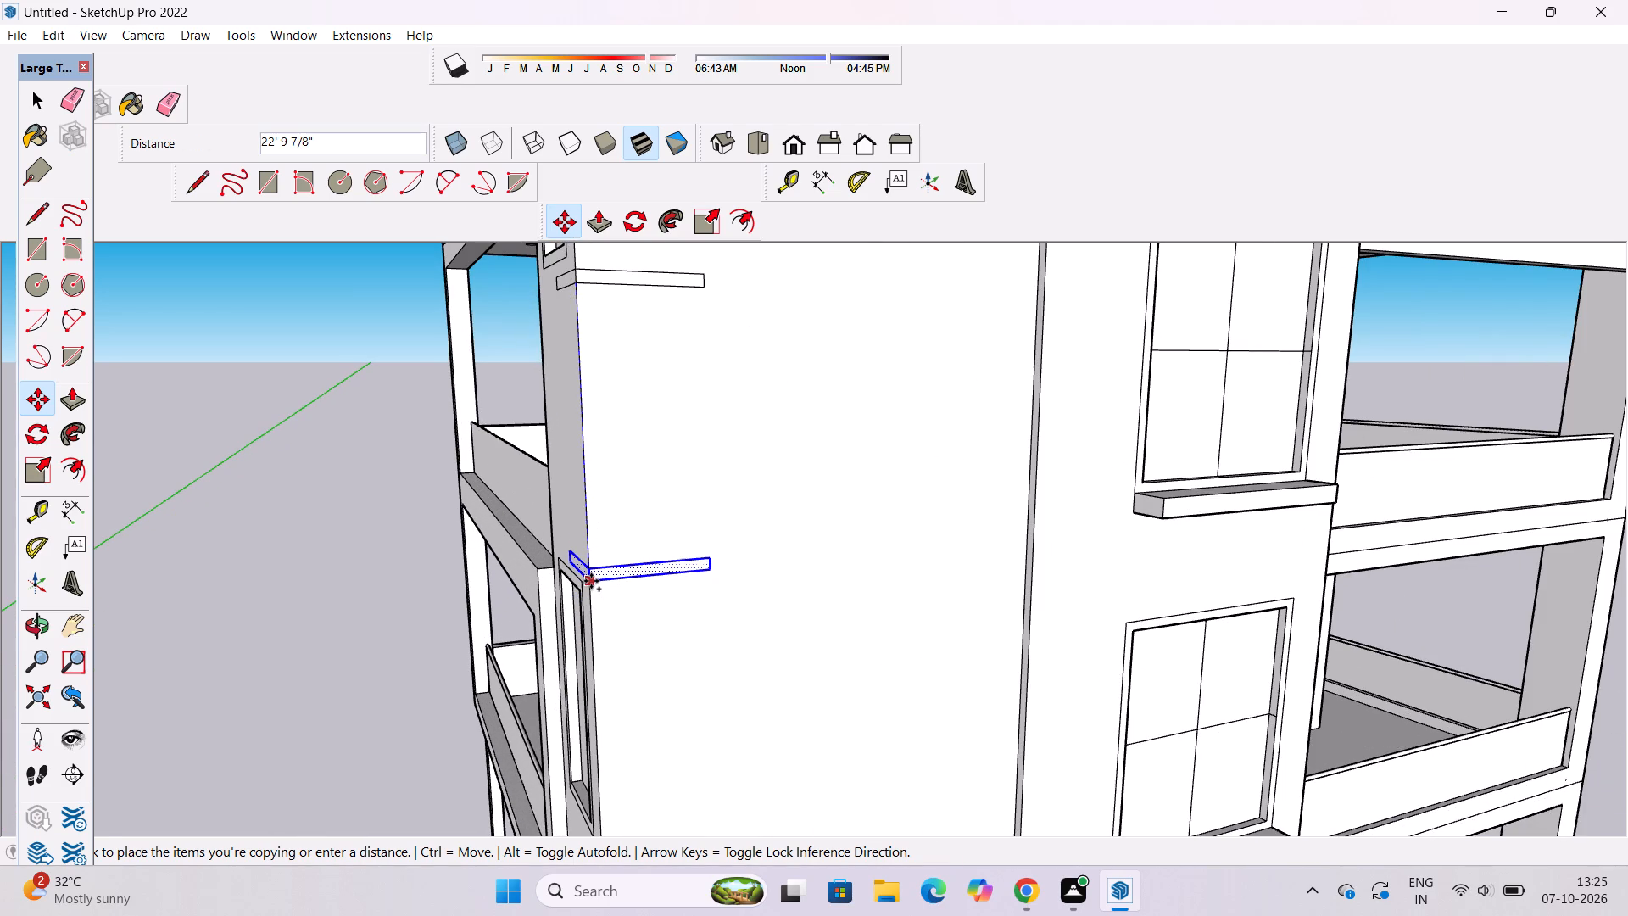
pyautogui.click(591, 581)
# Copy the newest pair of corner strips down the corner edge to just above the next lower side window.
pyautogui.click(591, 581)
pyautogui.scroll(-5, 585, 588)
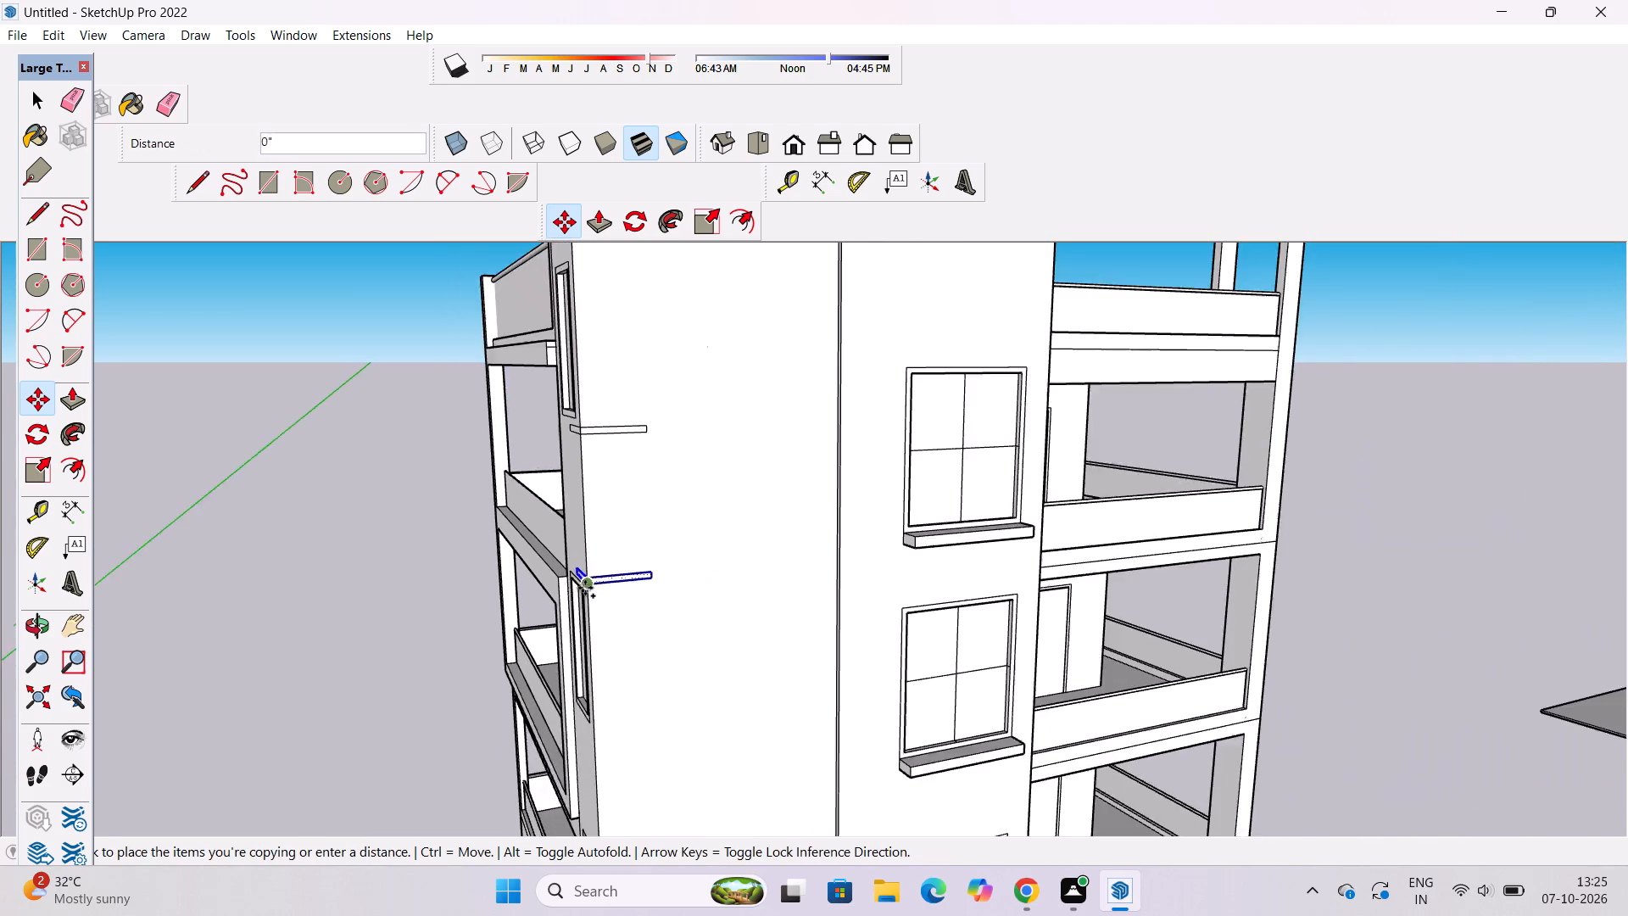
pyautogui.scroll(-7, 585, 588)
pyautogui.scroll(-5, 580, 659)
pyautogui.scroll(5, 580, 721)
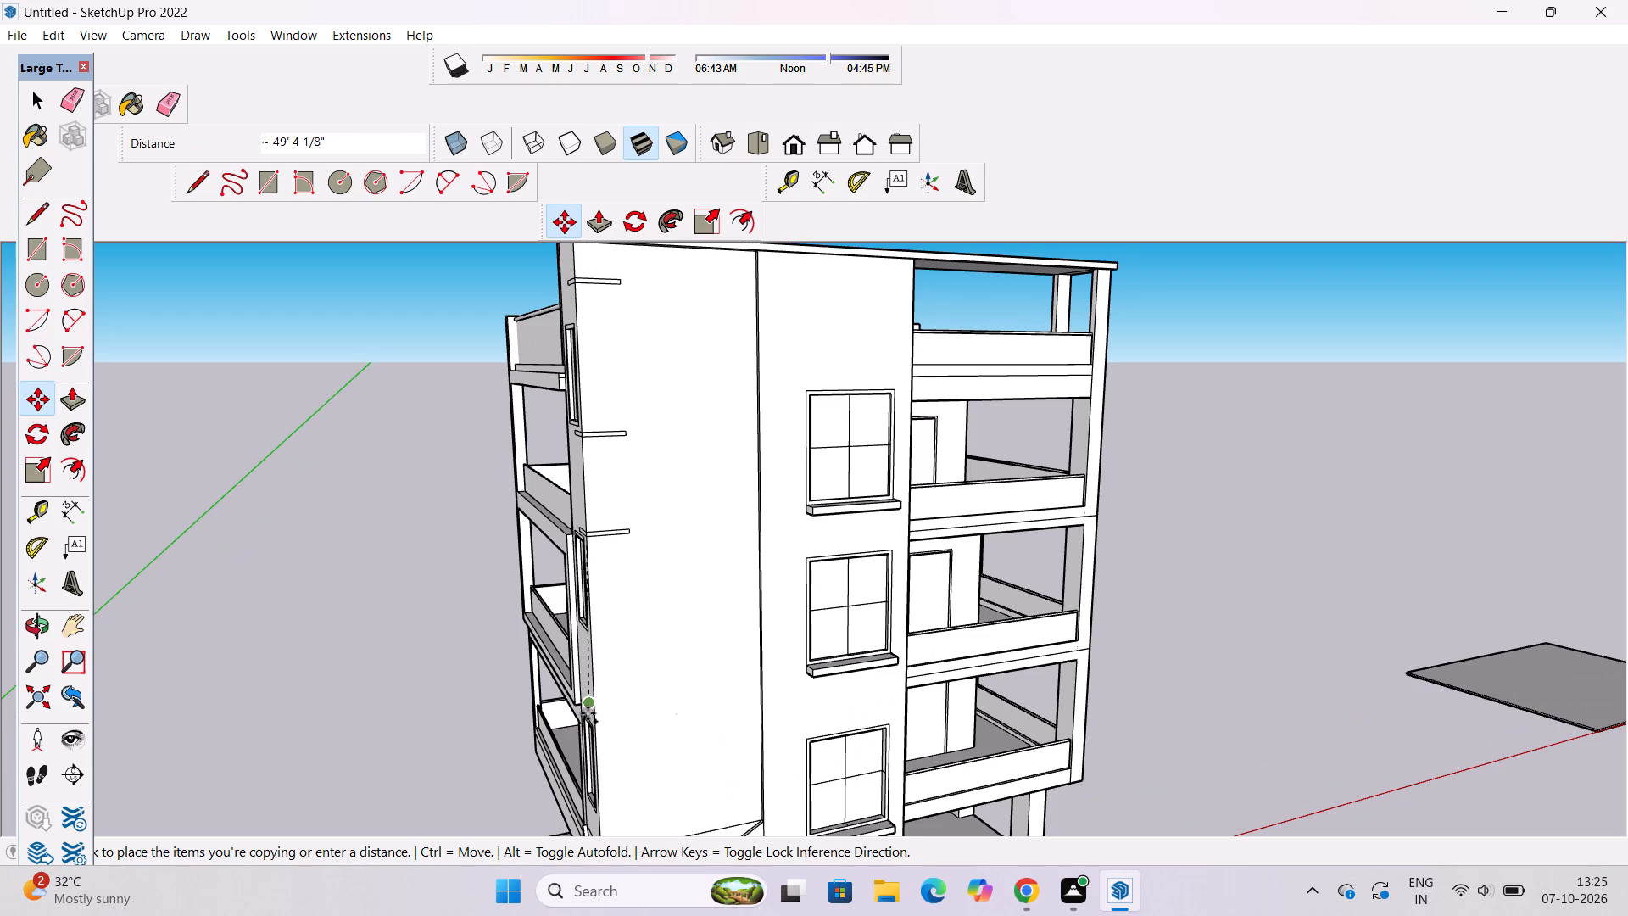
pyautogui.scroll(8, 594, 725)
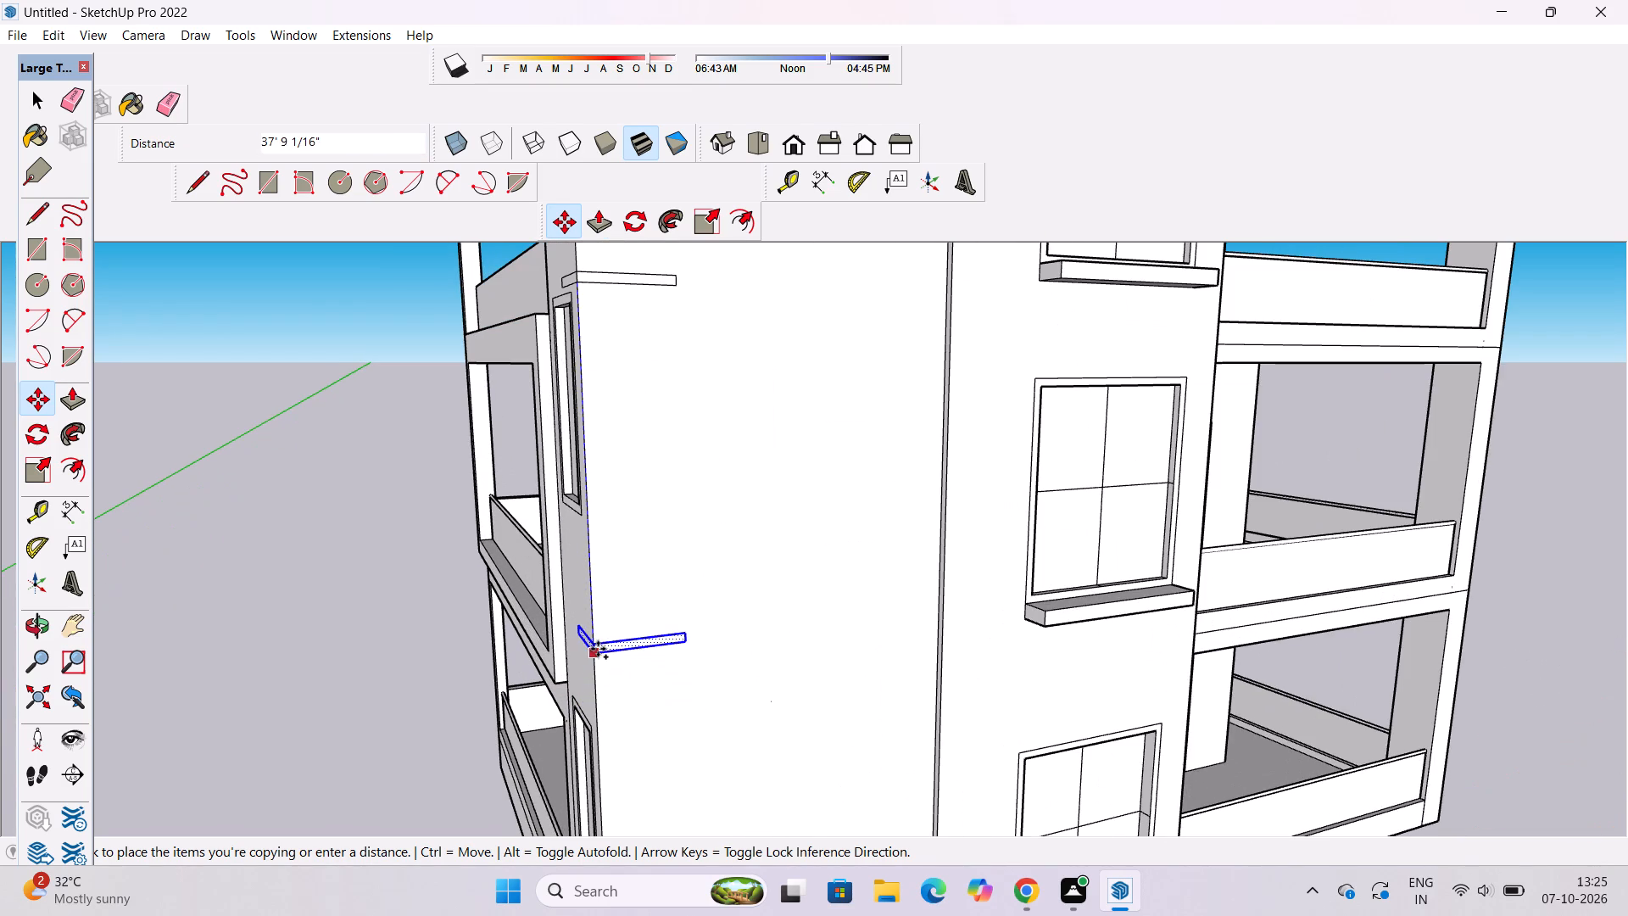
pyautogui.click(594, 619)
pyautogui.scroll(-5, 477, 667)
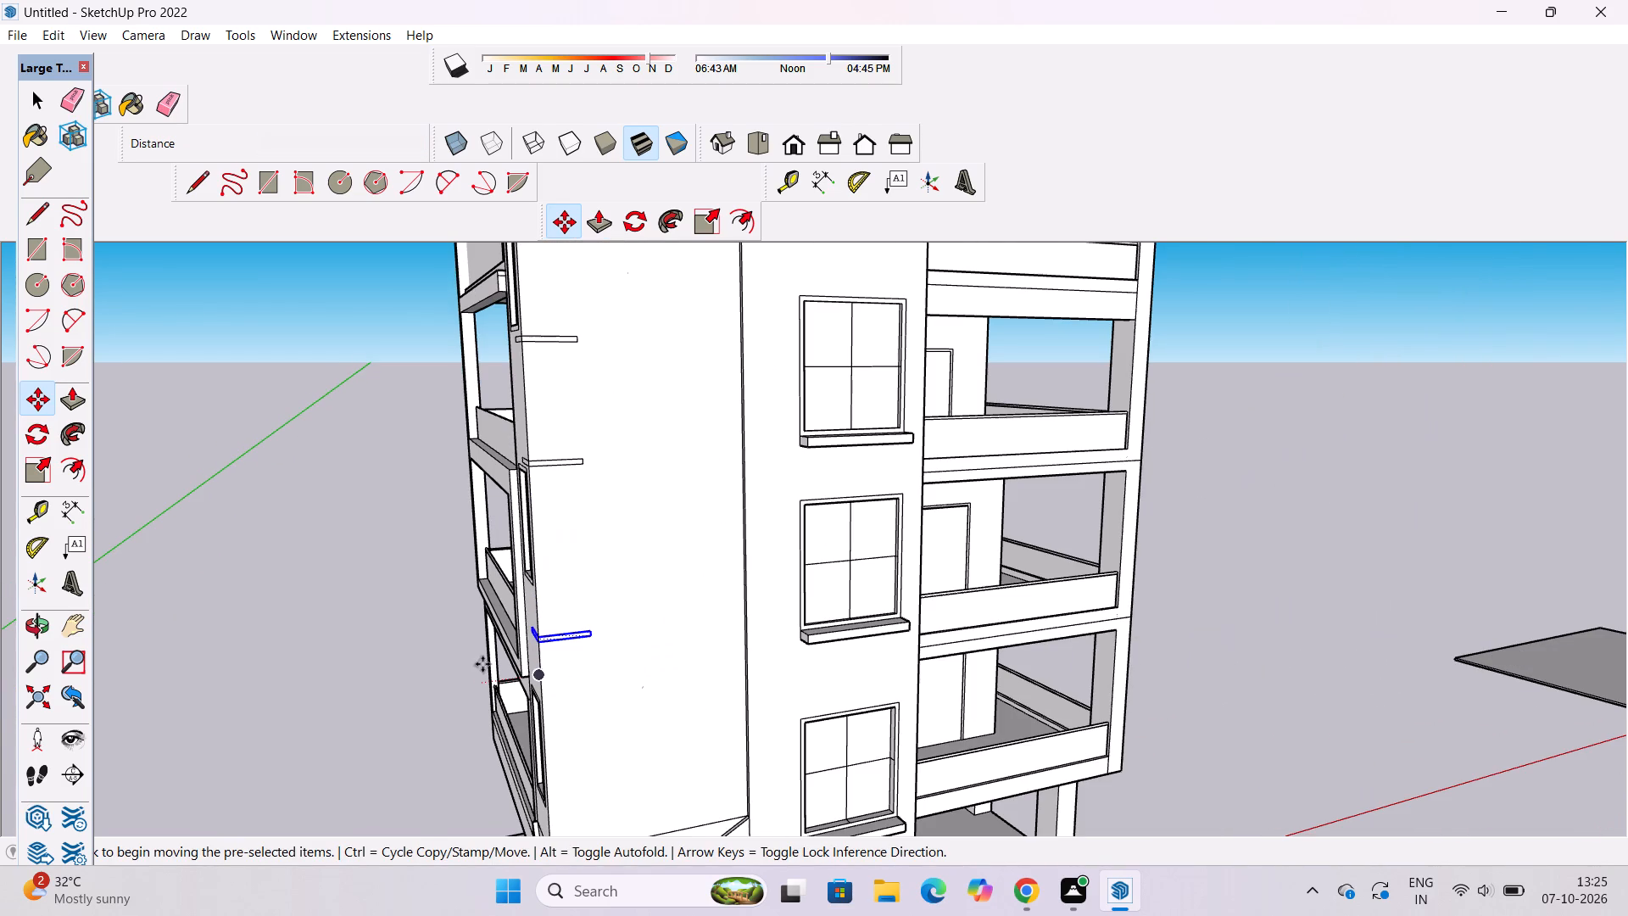
pyautogui.press('space')
pyautogui.click(1172, 519)
# Examine the spacing of the copied corner bands down the front wall from several angles.
pyautogui.press('o')
pyautogui.moveTo(553, 604); pyautogui.dragTo(716, 617)
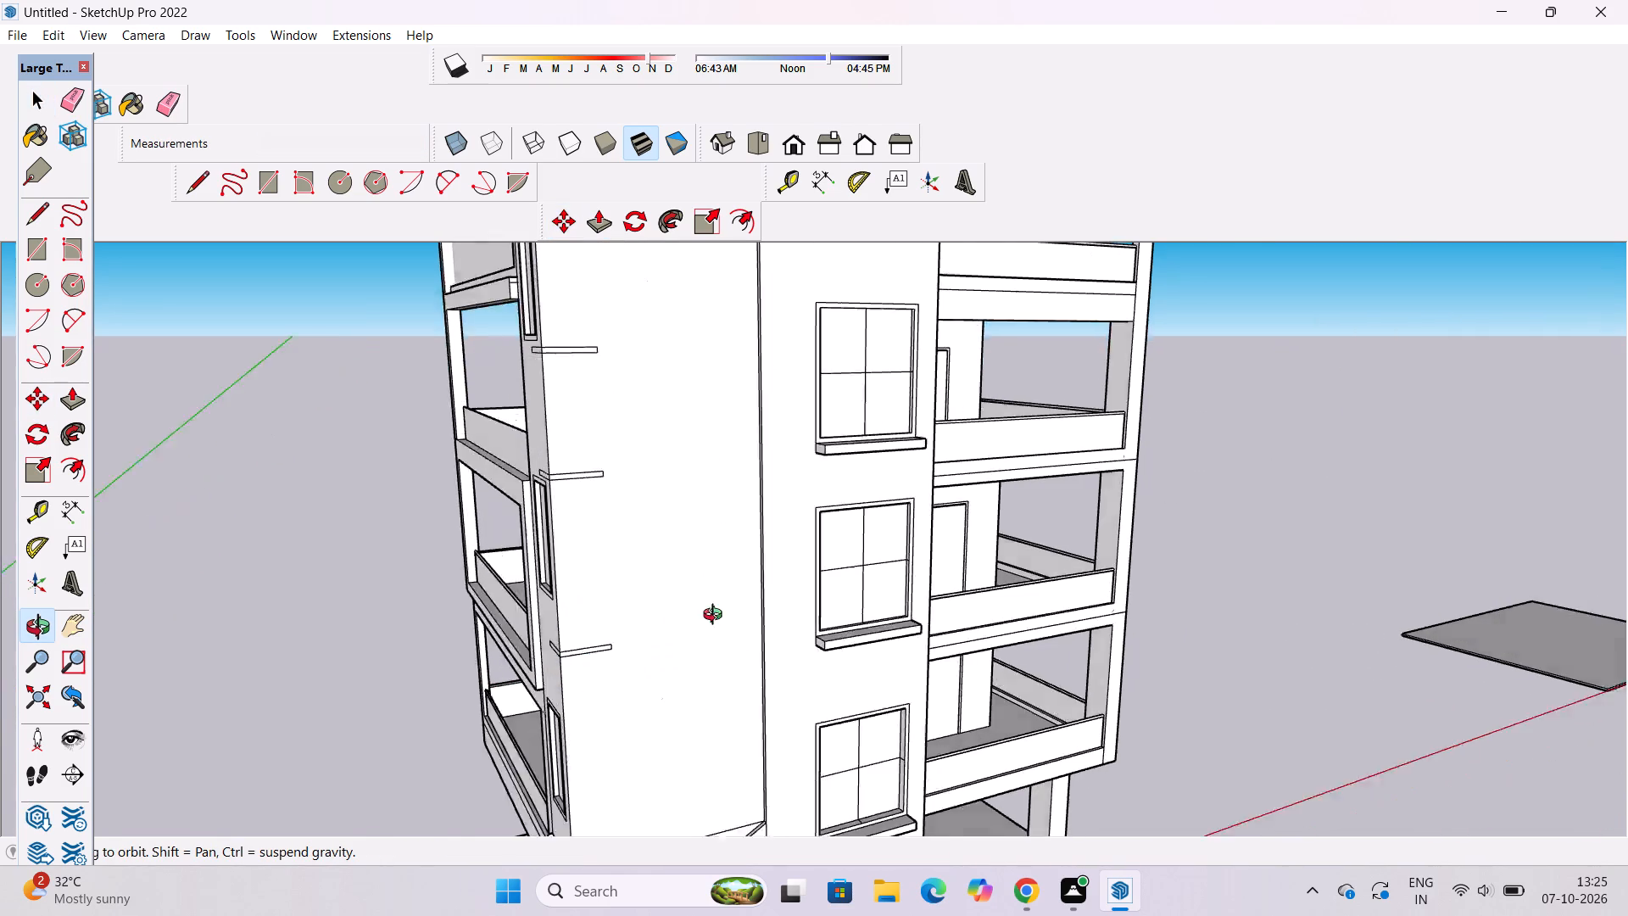
pyautogui.moveTo(716, 617); pyautogui.dragTo(788, 617)
pyautogui.moveTo(852, 595); pyautogui.dragTo(643, 659)
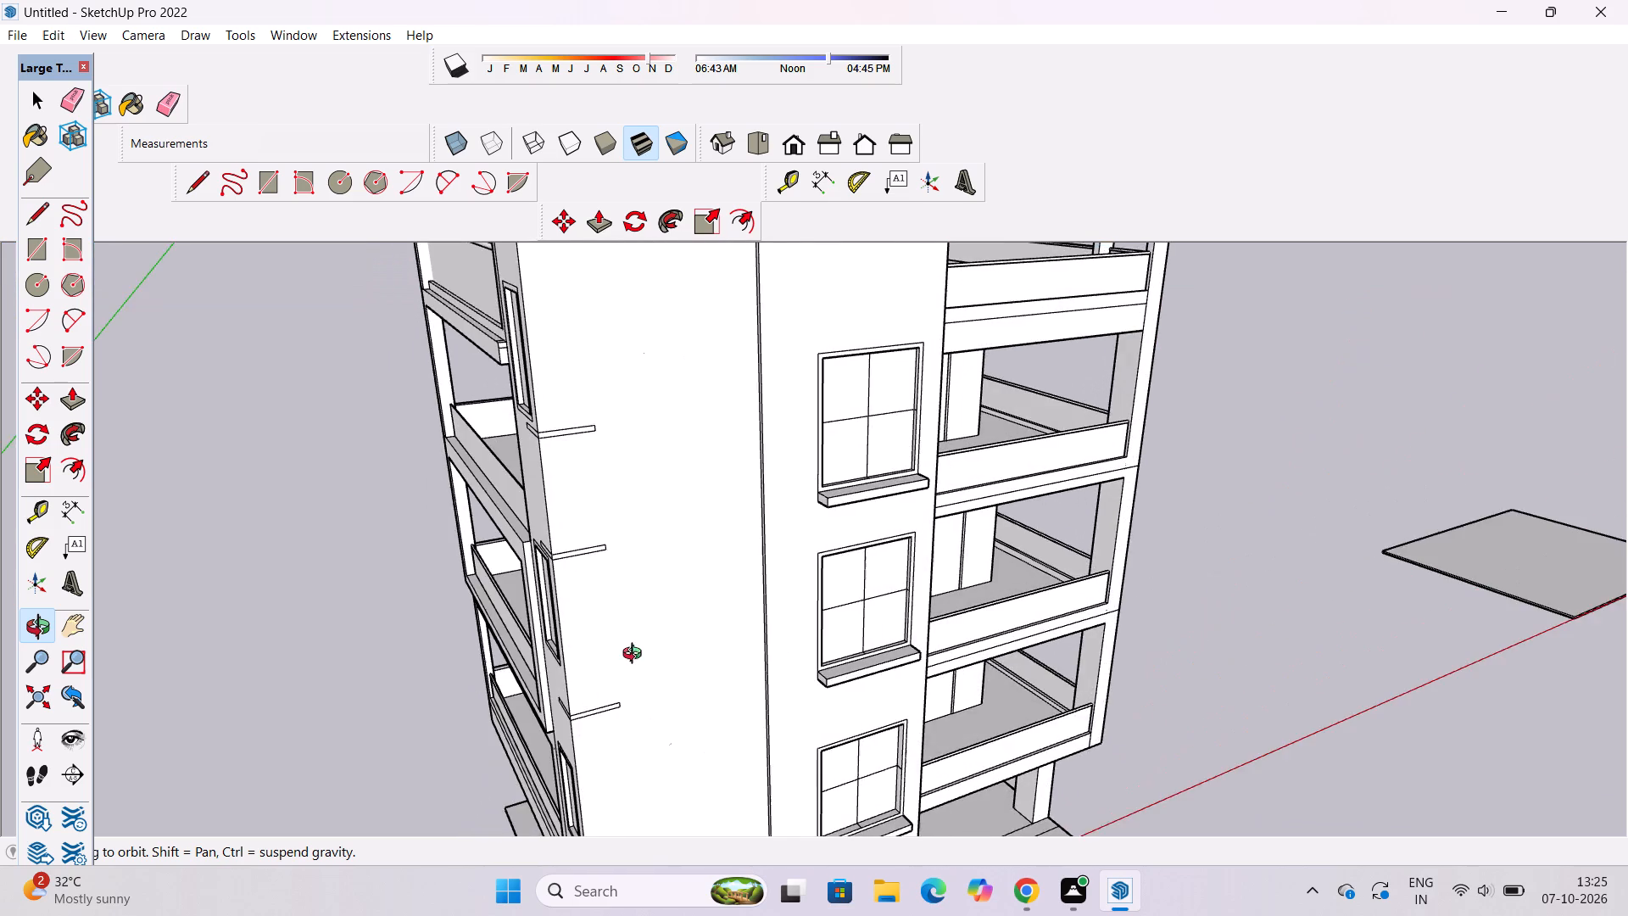
pyautogui.moveTo(632, 651); pyautogui.dragTo(538, 695)
pyautogui.keyDown('shift'); pyautogui.moveTo(557, 612); pyautogui.dragTo(598, 687); pyautogui.keyUp('shift')
pyautogui.moveTo(599, 701); pyautogui.dragTo(571, 651)
pyautogui.scroll(-6, 569, 636)
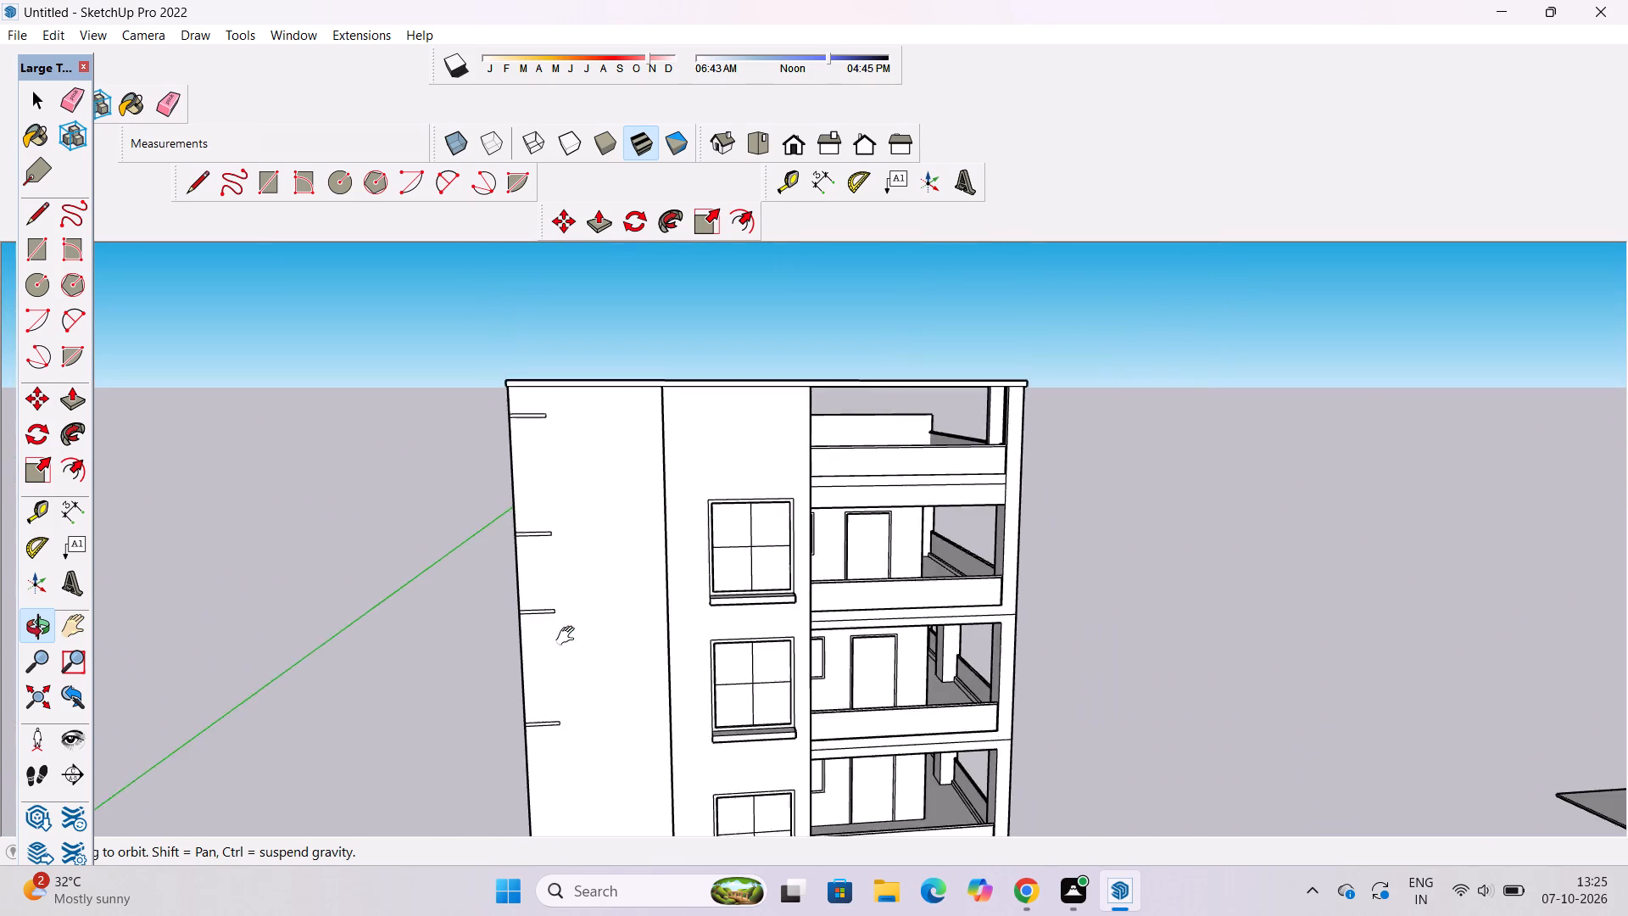
pyautogui.keyDown('shift'); pyautogui.moveTo(569, 636); pyautogui.dragTo(609, 666); pyautogui.keyUp('shift')
pyautogui.keyDown('shift'); pyautogui.moveTo(609, 666); pyautogui.dragTo(549, 700); pyautogui.keyUp('shift')
pyautogui.keyDown('shift'); pyautogui.moveTo(551, 700); pyautogui.dragTo(557, 667); pyautogui.keyUp('shift')
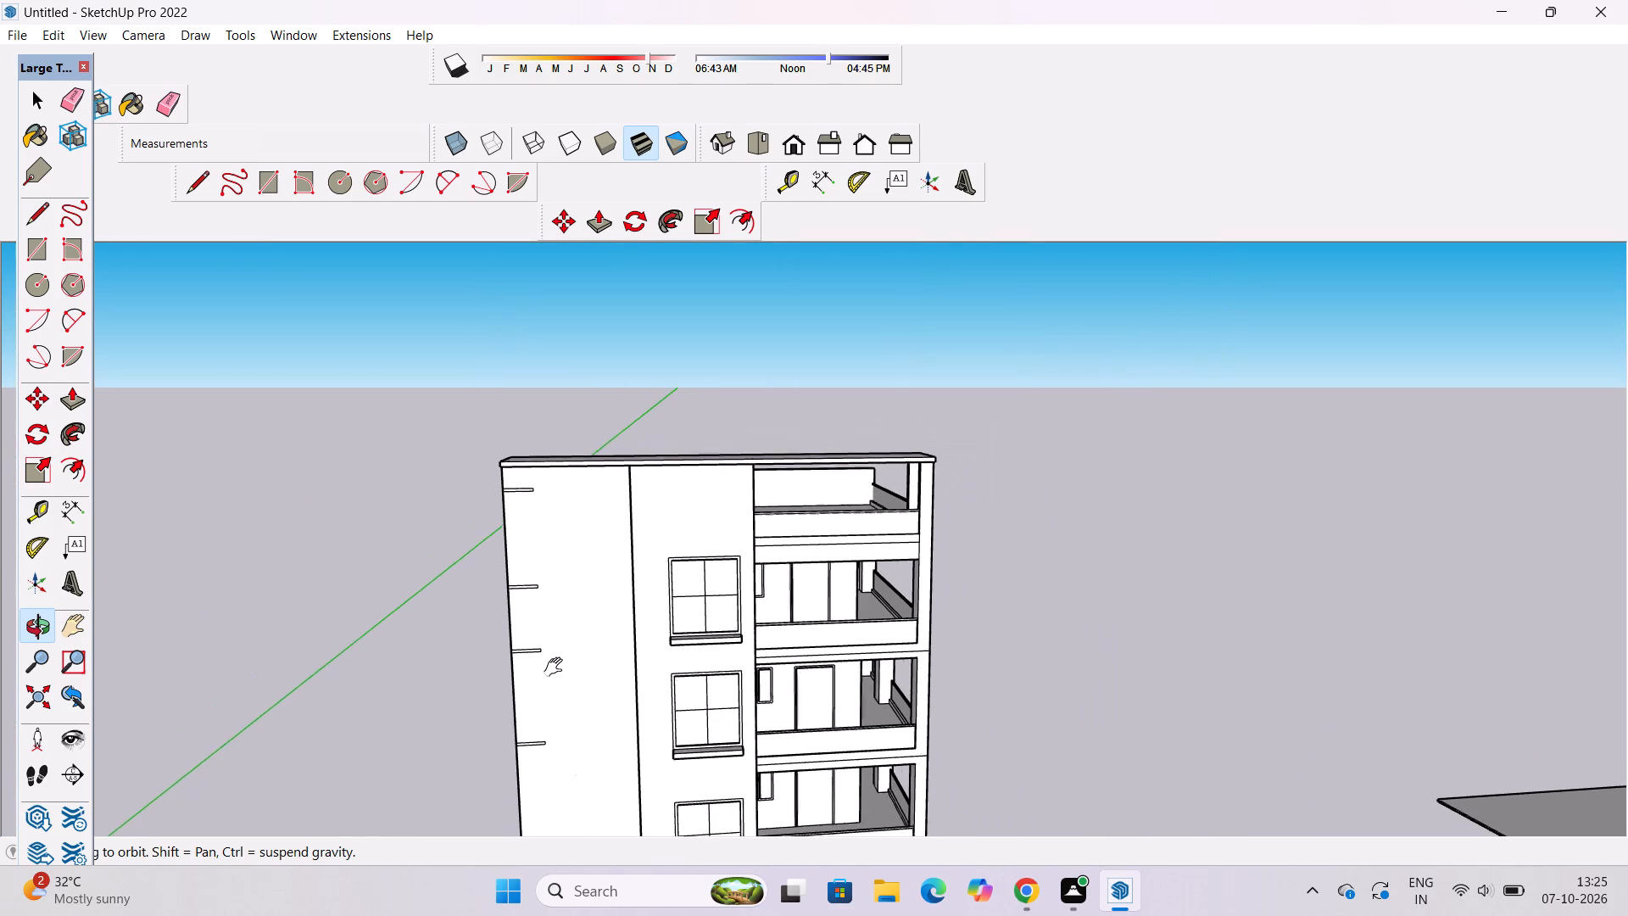
pyautogui.keyDown('shift'); pyautogui.moveTo(557, 667); pyautogui.dragTo(576, 654); pyautogui.keyUp('shift')
pyautogui.keyDown('shift'); pyautogui.moveTo(581, 634); pyautogui.dragTo(655, 658); pyautogui.keyUp('shift')
# Draw a horizontal rectangle about 20' long and 1' high on the front wall, between the upper two corner bands near the vertical joint.
pyautogui.keyDown('shift'); pyautogui.scroll(4, 629, 506); pyautogui.keyUp('shift')
pyautogui.keyDown('shift'); pyautogui.moveTo(643, 540); pyautogui.dragTo(624, 540); pyautogui.keyUp('shift')
pyautogui.press('r')
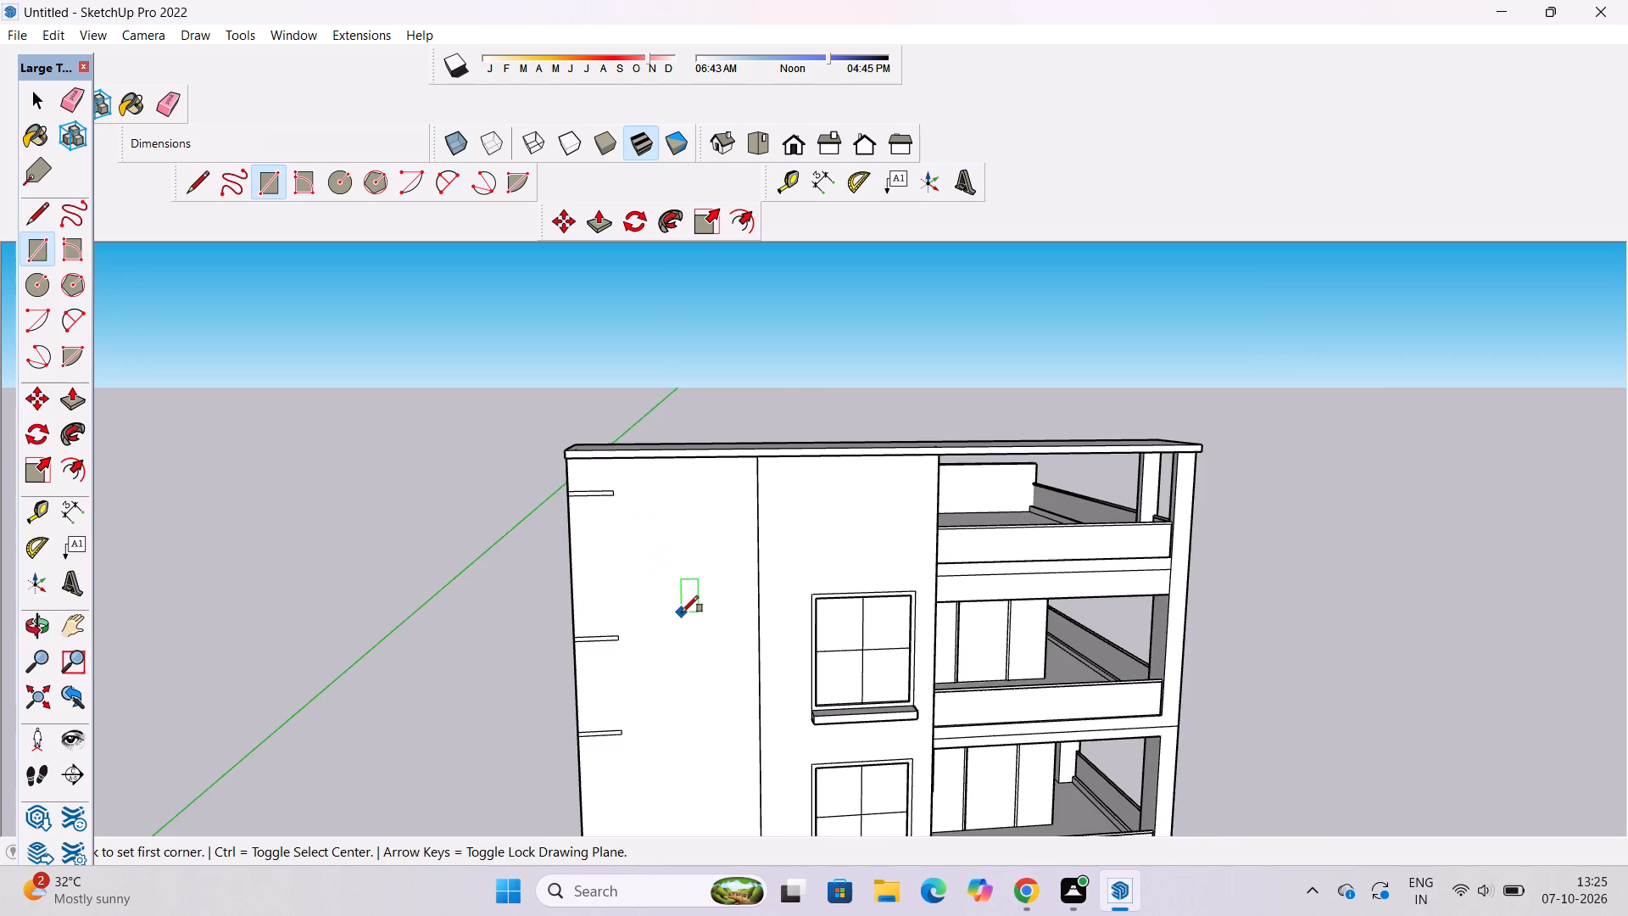
pyautogui.scroll(3, 682, 612)
pyautogui.click(661, 510)
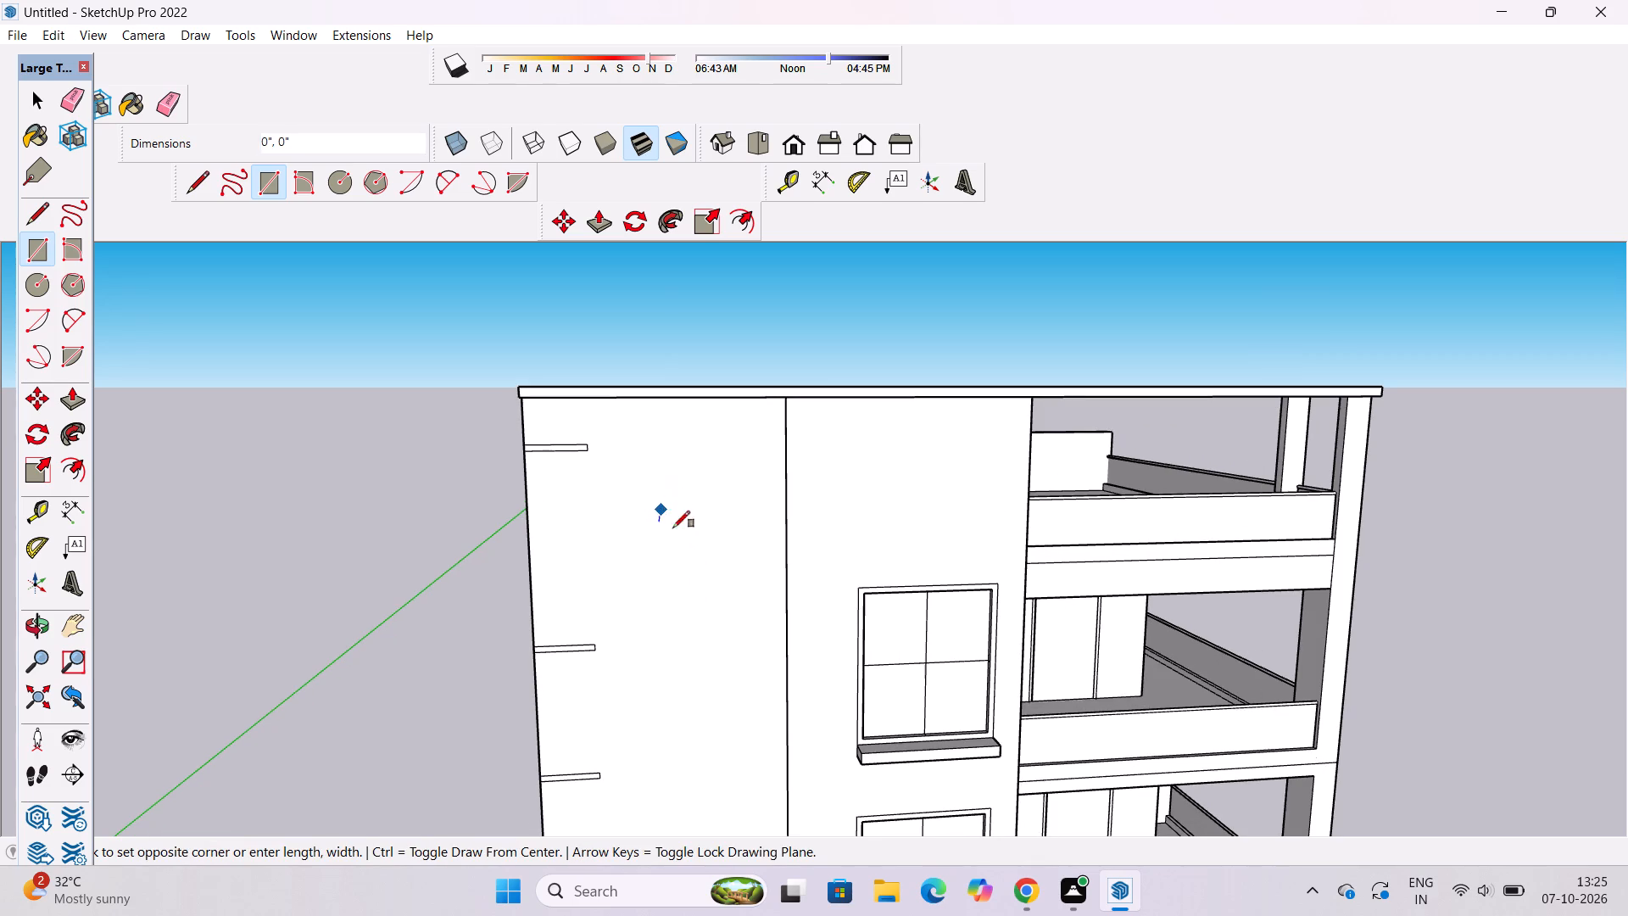
pyautogui.scroll(2, 783, 522)
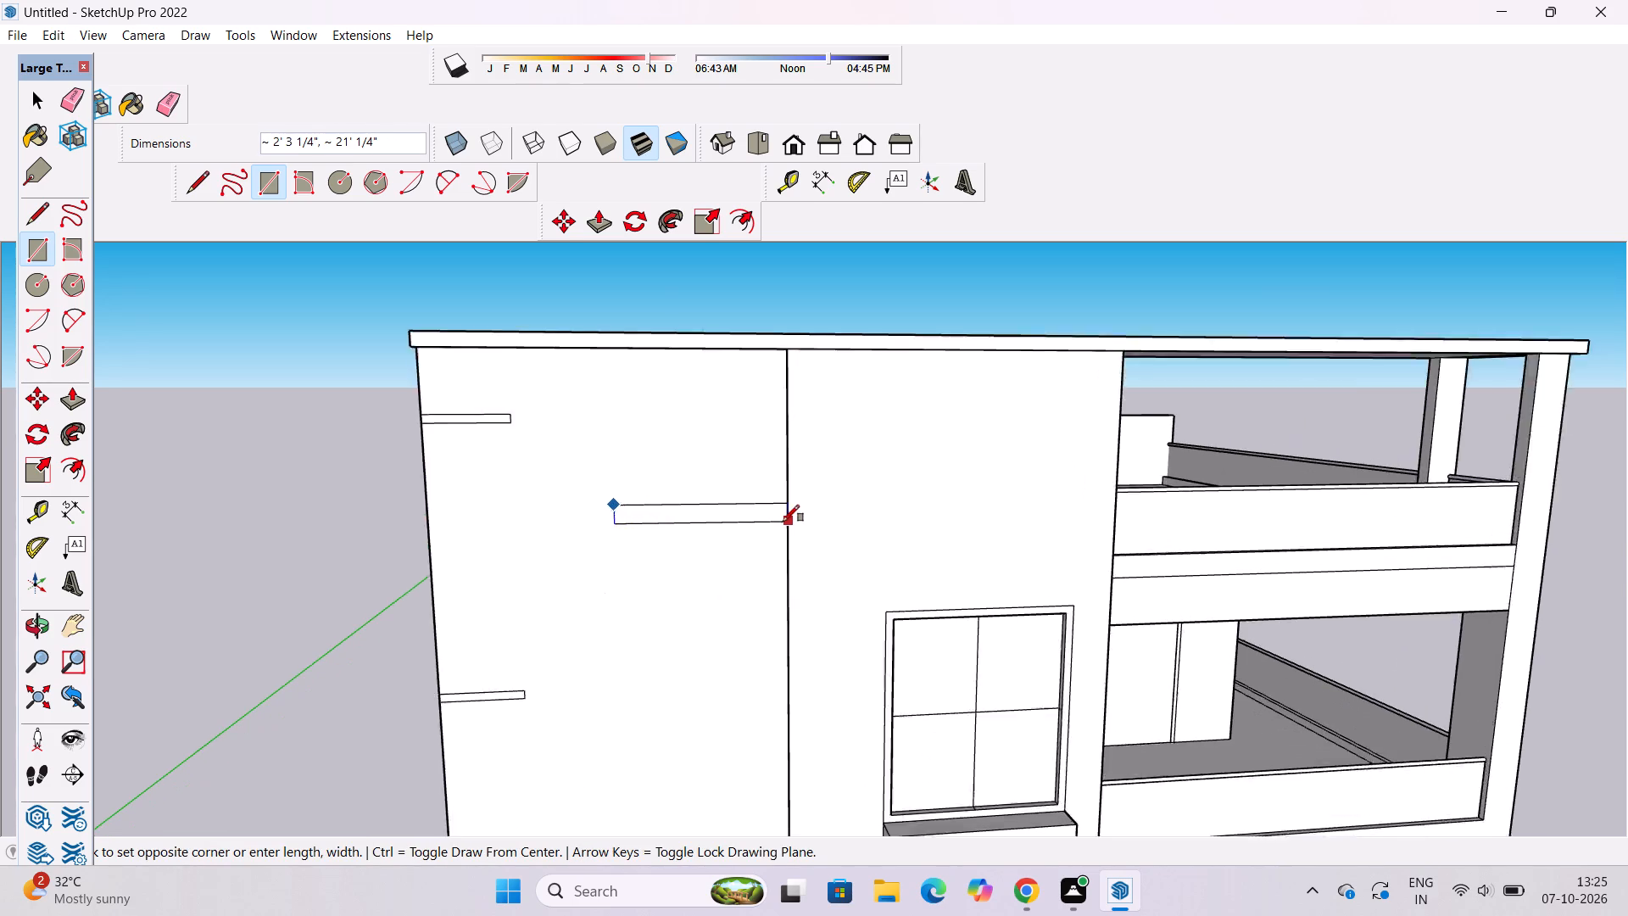
pyautogui.scroll(2, 783, 522)
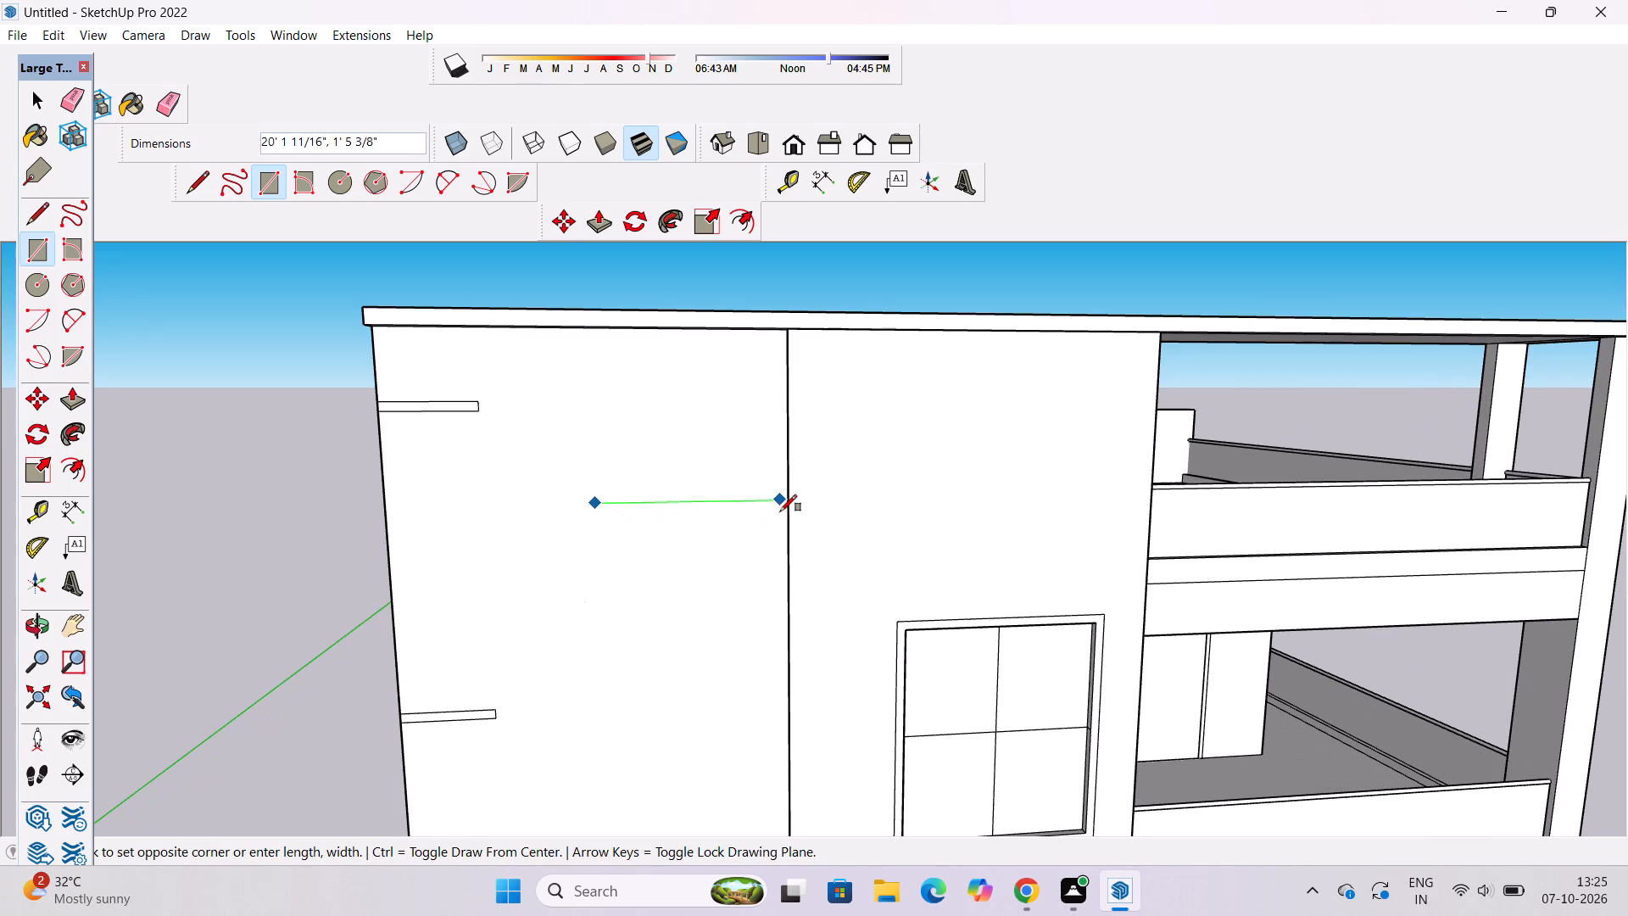
pyautogui.scroll(10, 780, 511)
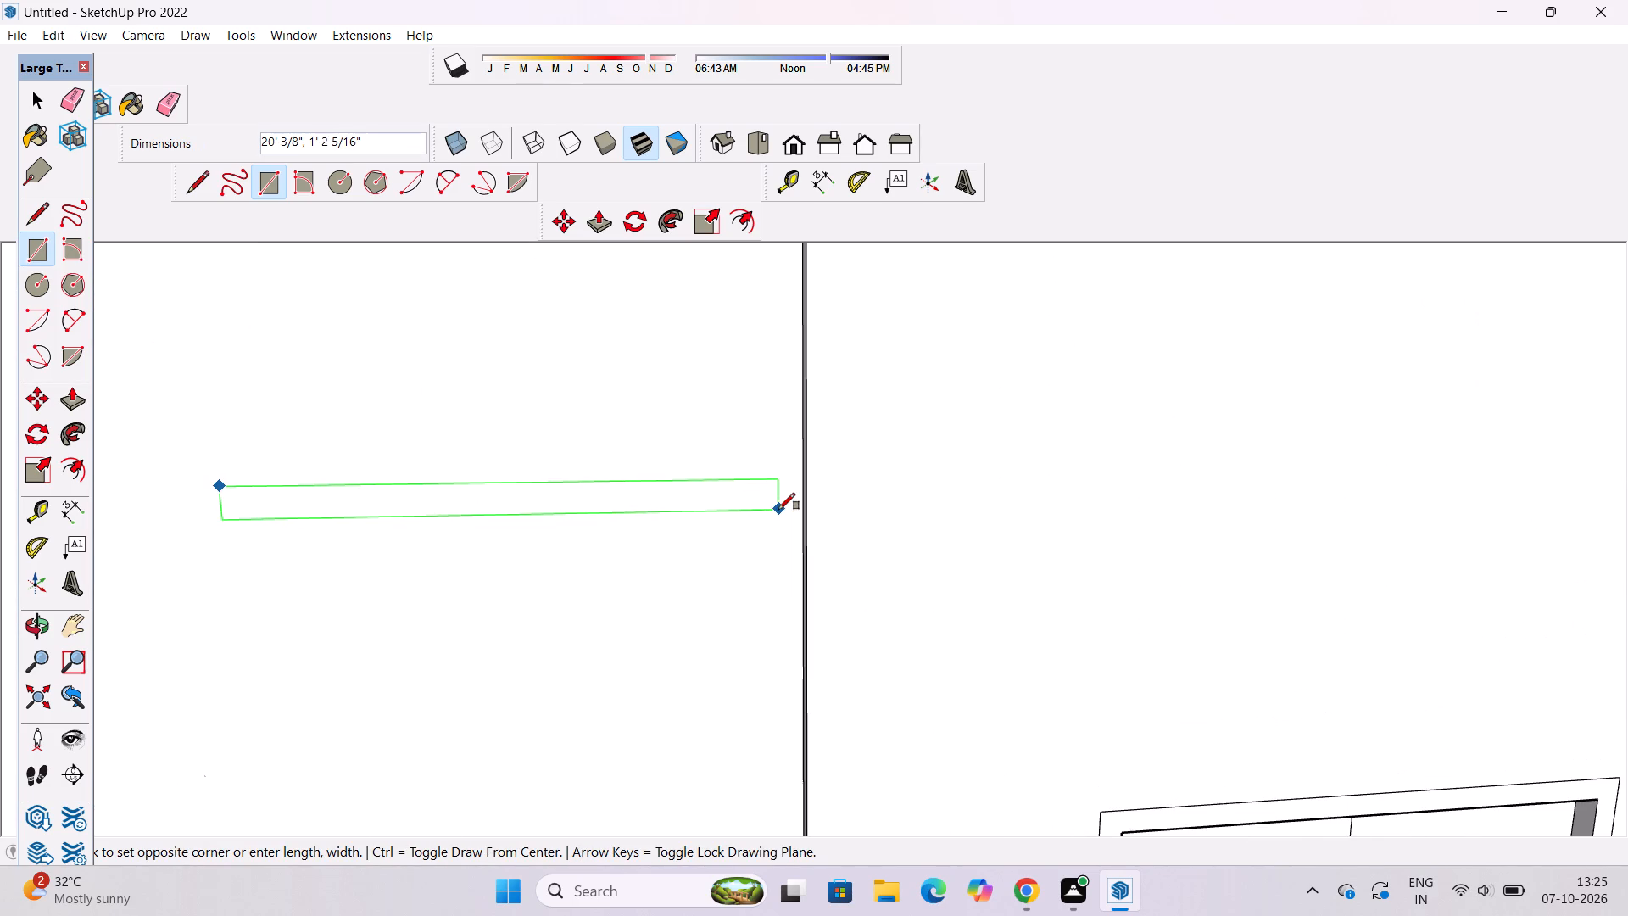
pyautogui.click(778, 501)
pyautogui.scroll(-11, 767, 453)
pyautogui.press('space')
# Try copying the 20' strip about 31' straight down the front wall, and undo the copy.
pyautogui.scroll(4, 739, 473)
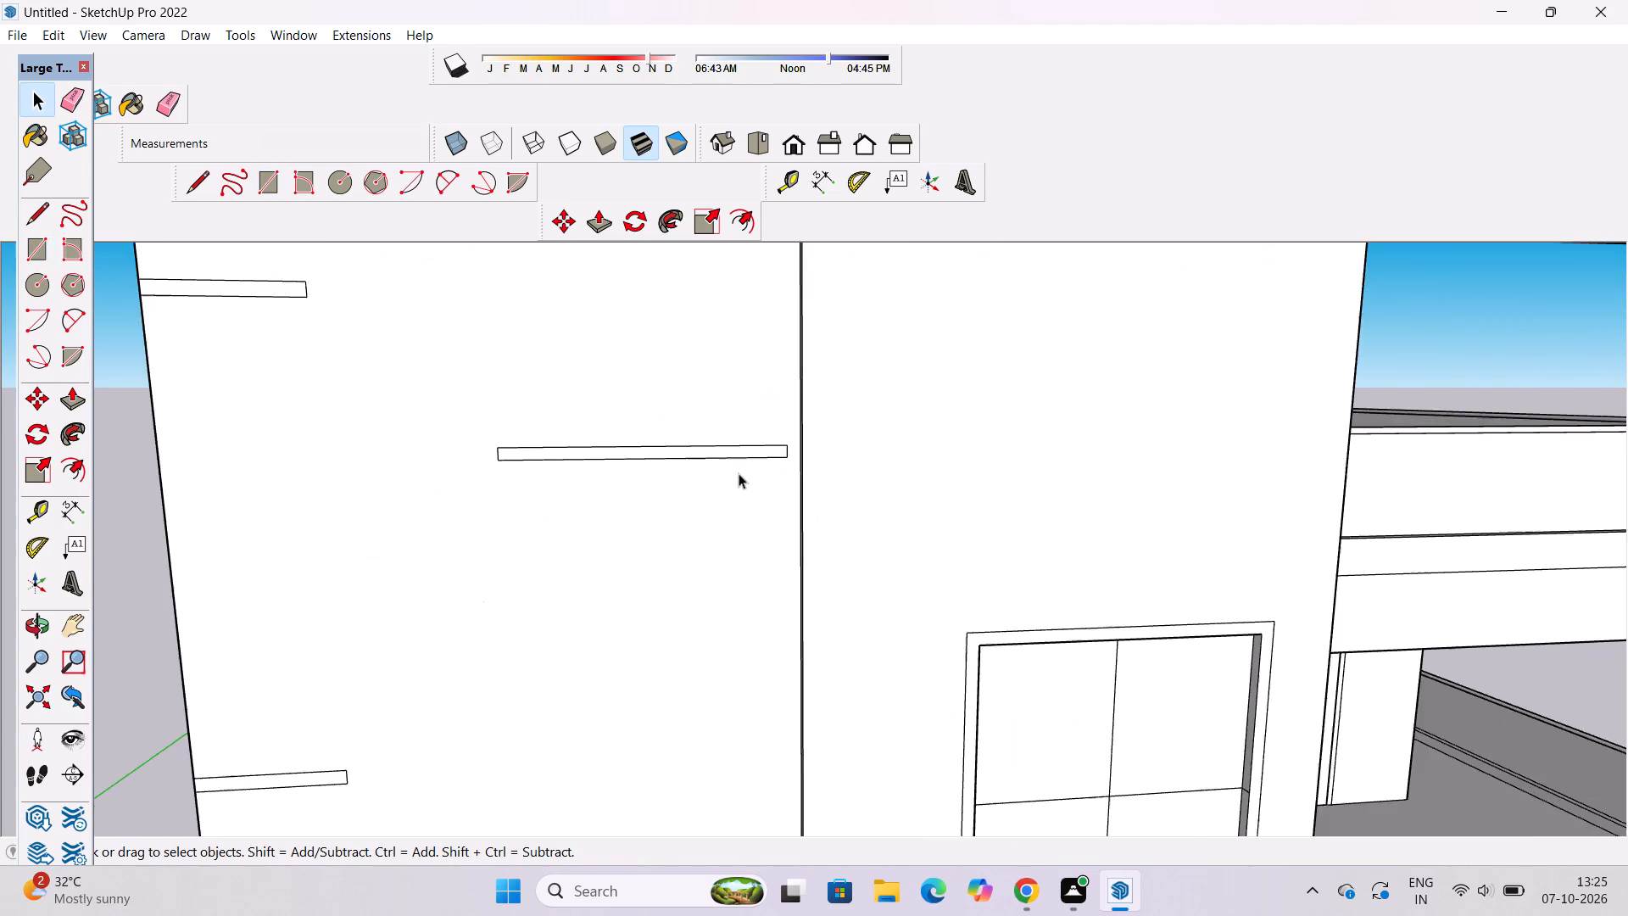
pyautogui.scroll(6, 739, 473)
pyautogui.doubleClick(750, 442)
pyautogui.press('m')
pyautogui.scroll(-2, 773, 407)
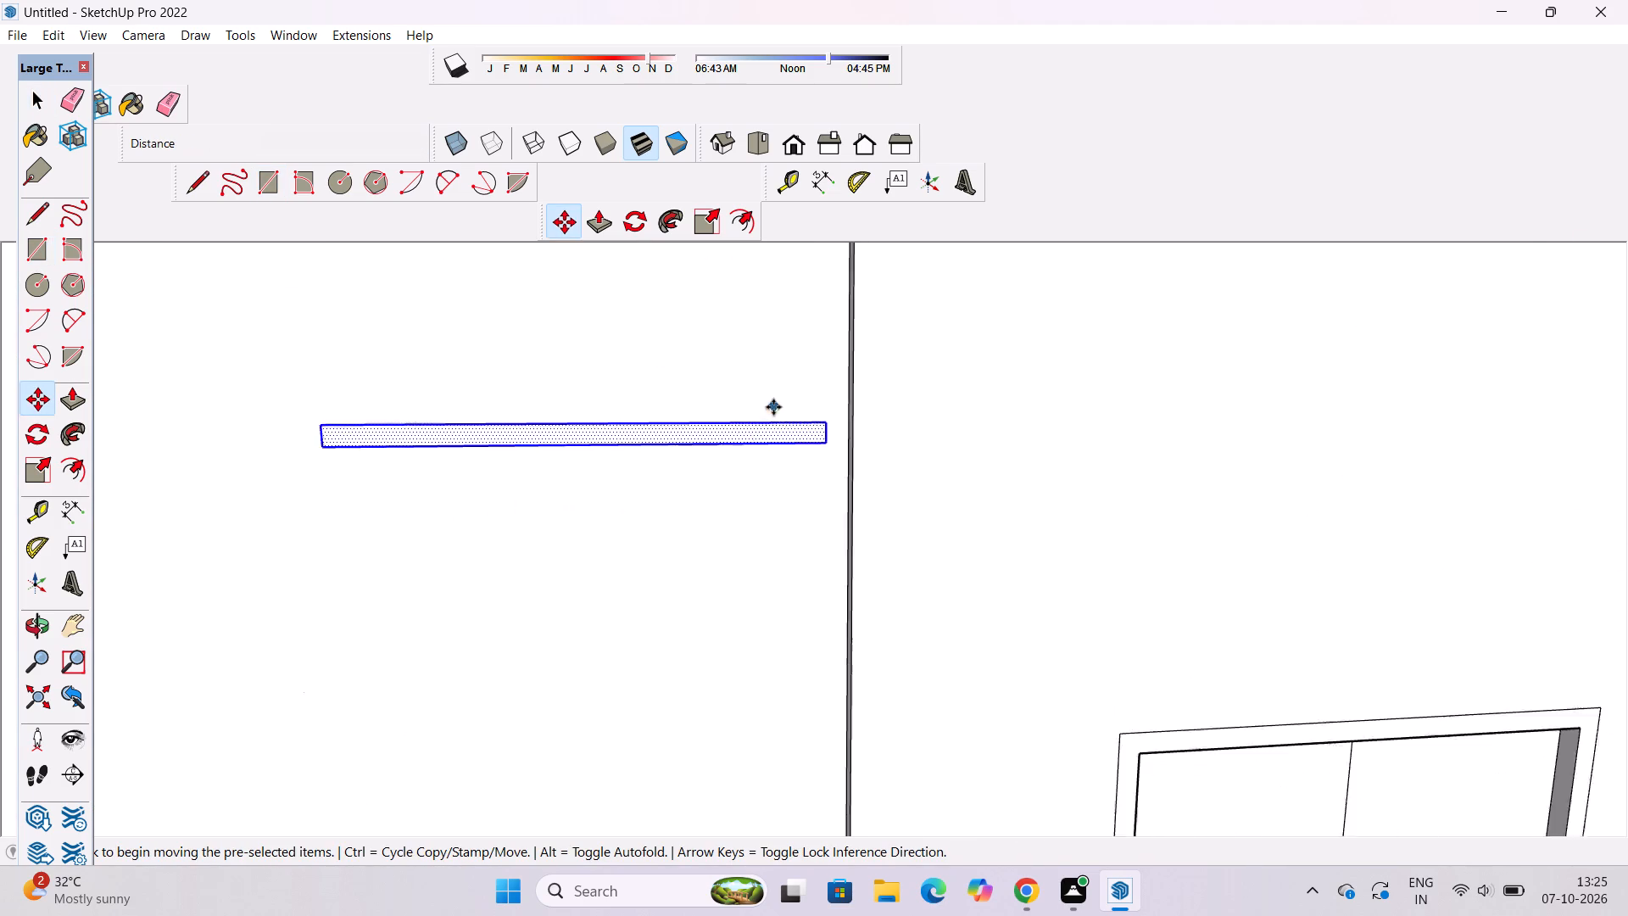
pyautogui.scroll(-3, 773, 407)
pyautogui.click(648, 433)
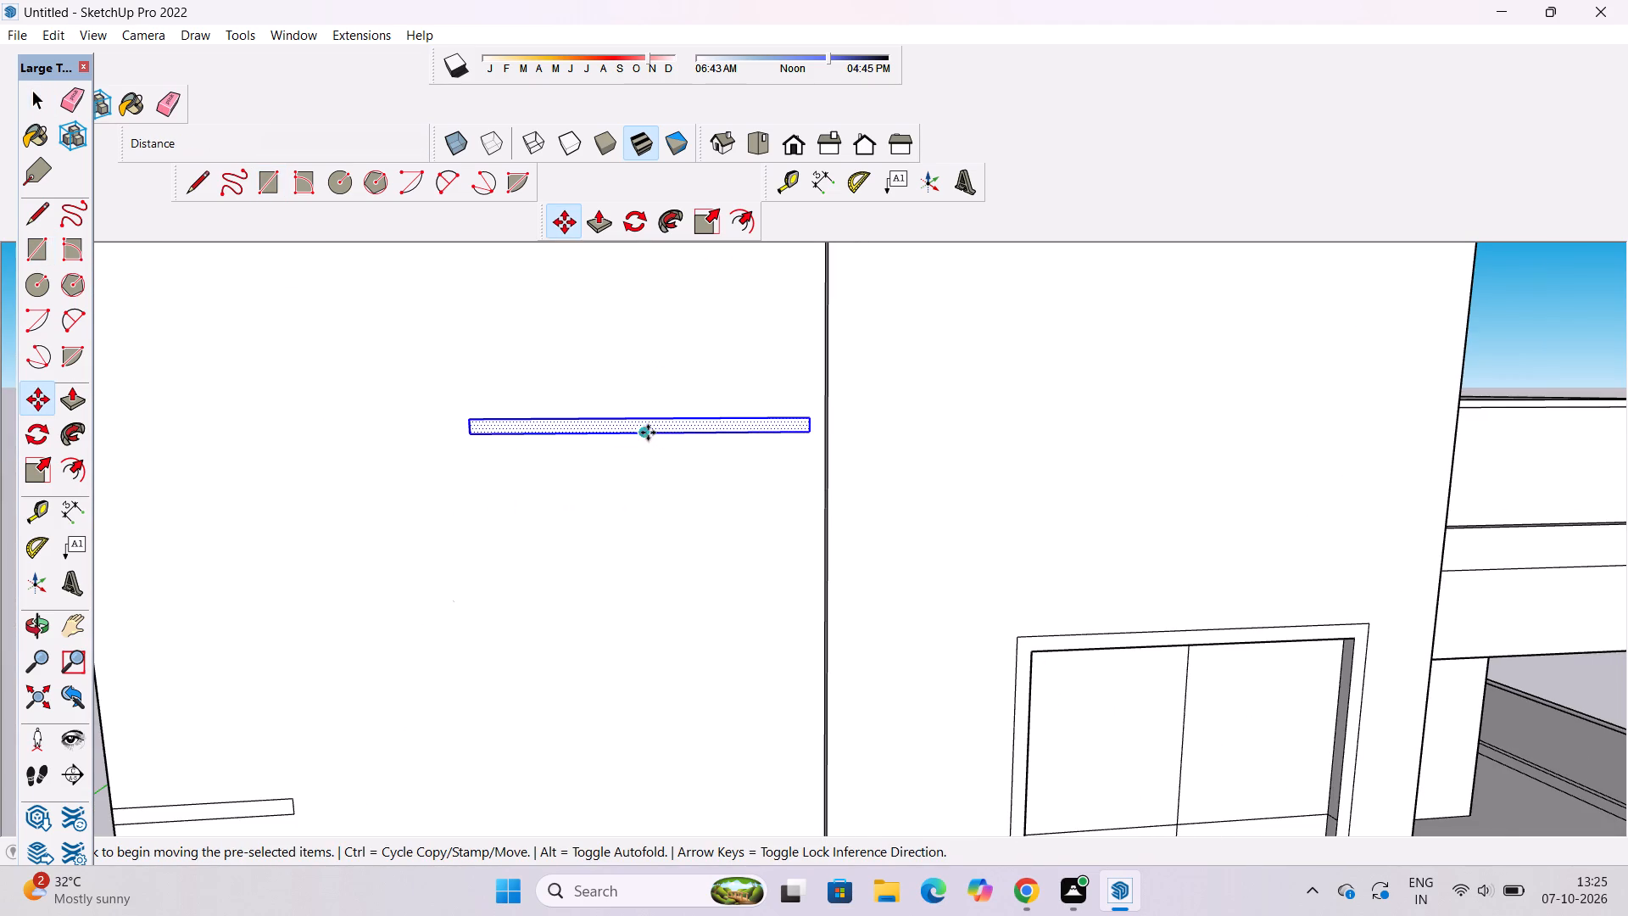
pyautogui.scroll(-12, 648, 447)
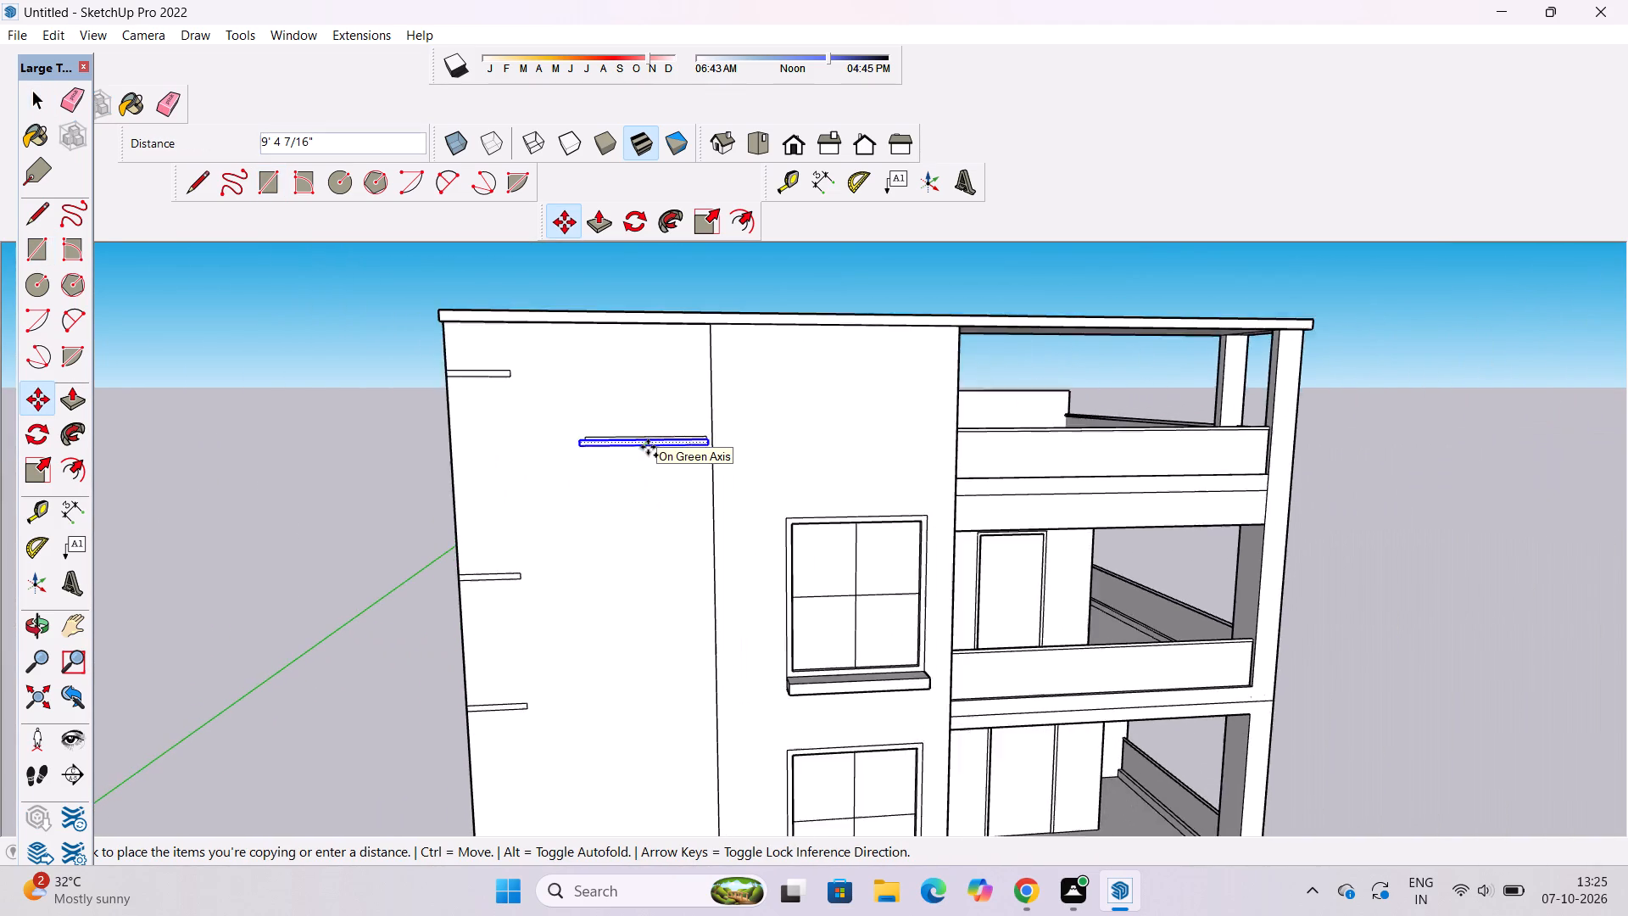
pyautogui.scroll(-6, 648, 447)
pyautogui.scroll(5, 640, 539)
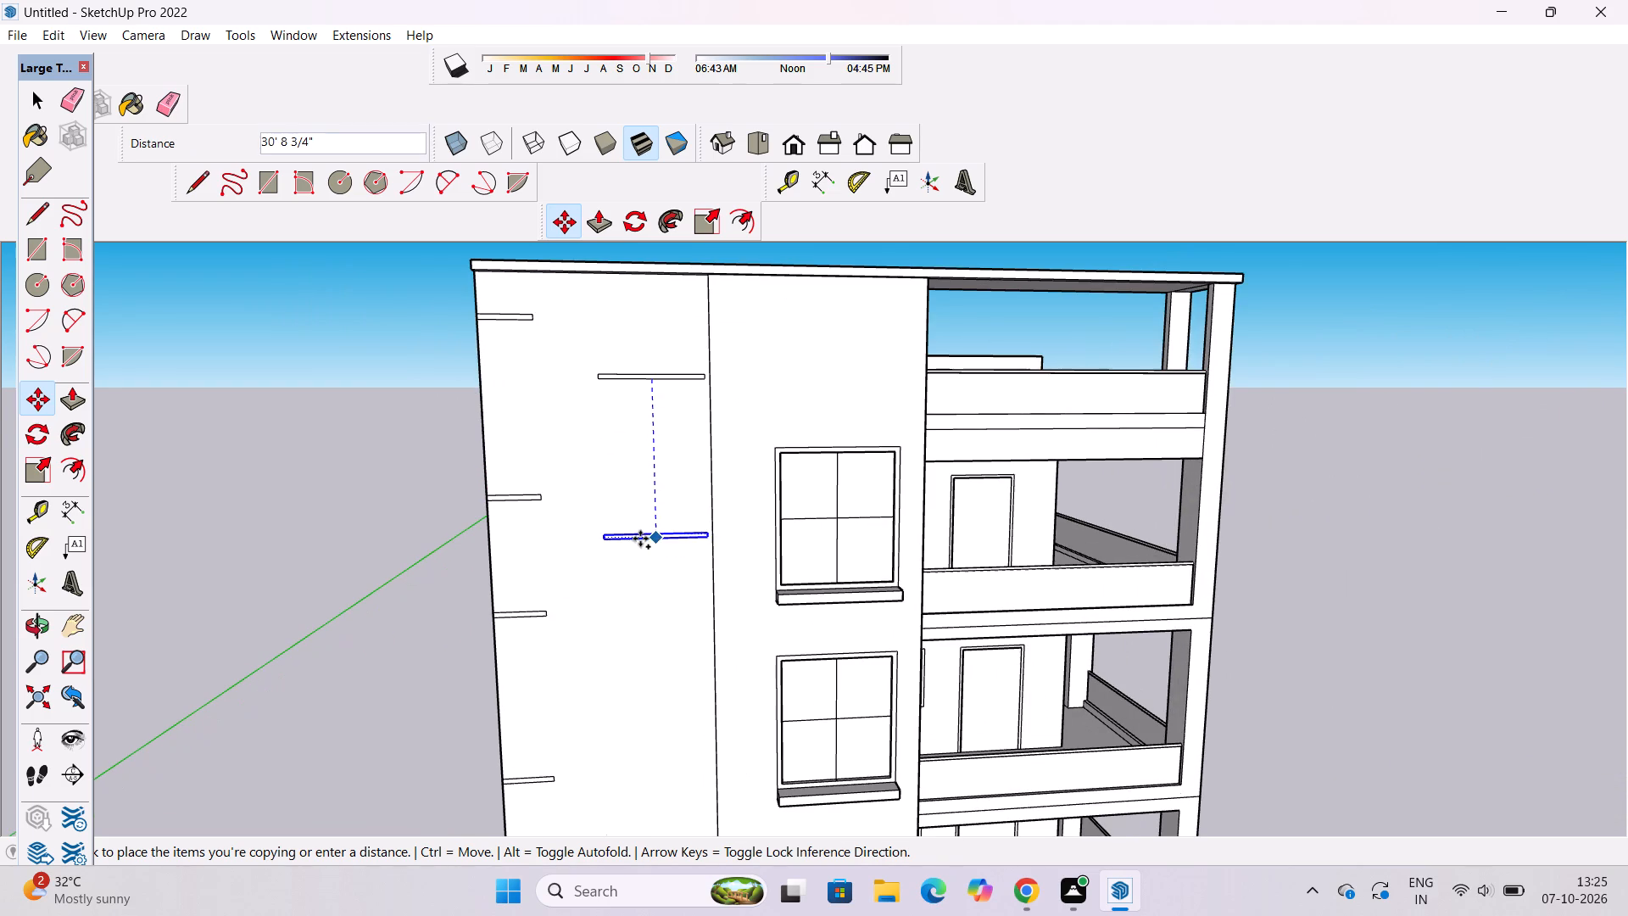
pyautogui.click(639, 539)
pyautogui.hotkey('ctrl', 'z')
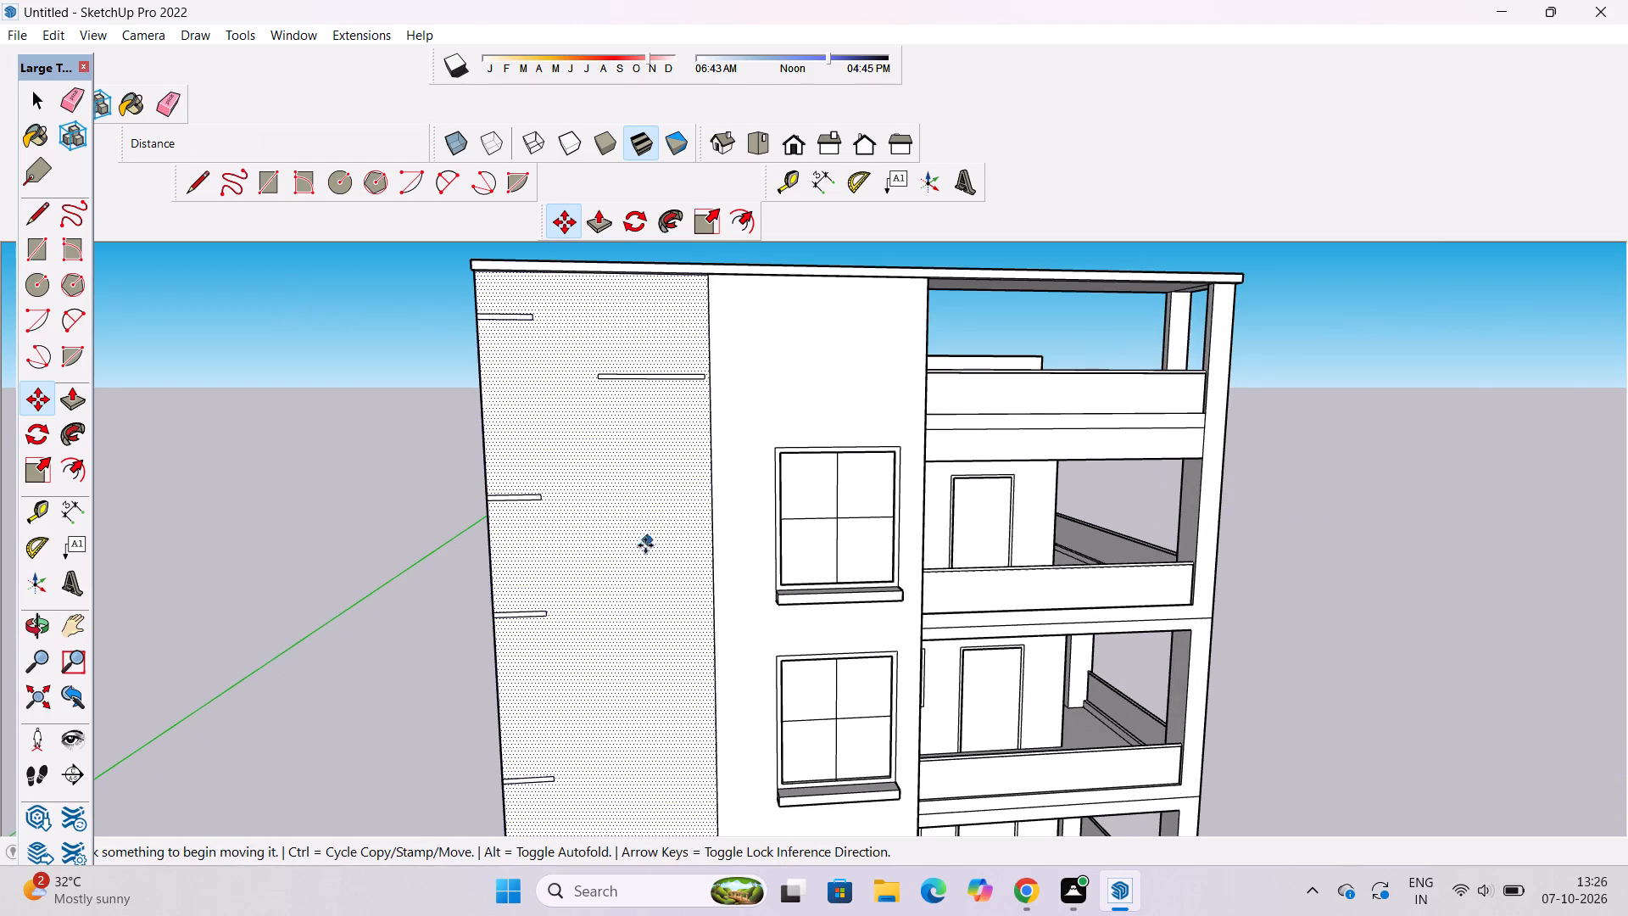
# Copy the 20' horizontal strip about 29'8" straight down the front wall, beside the vertical joint.
pyautogui.press('space')
pyautogui.scroll(4, 659, 370)
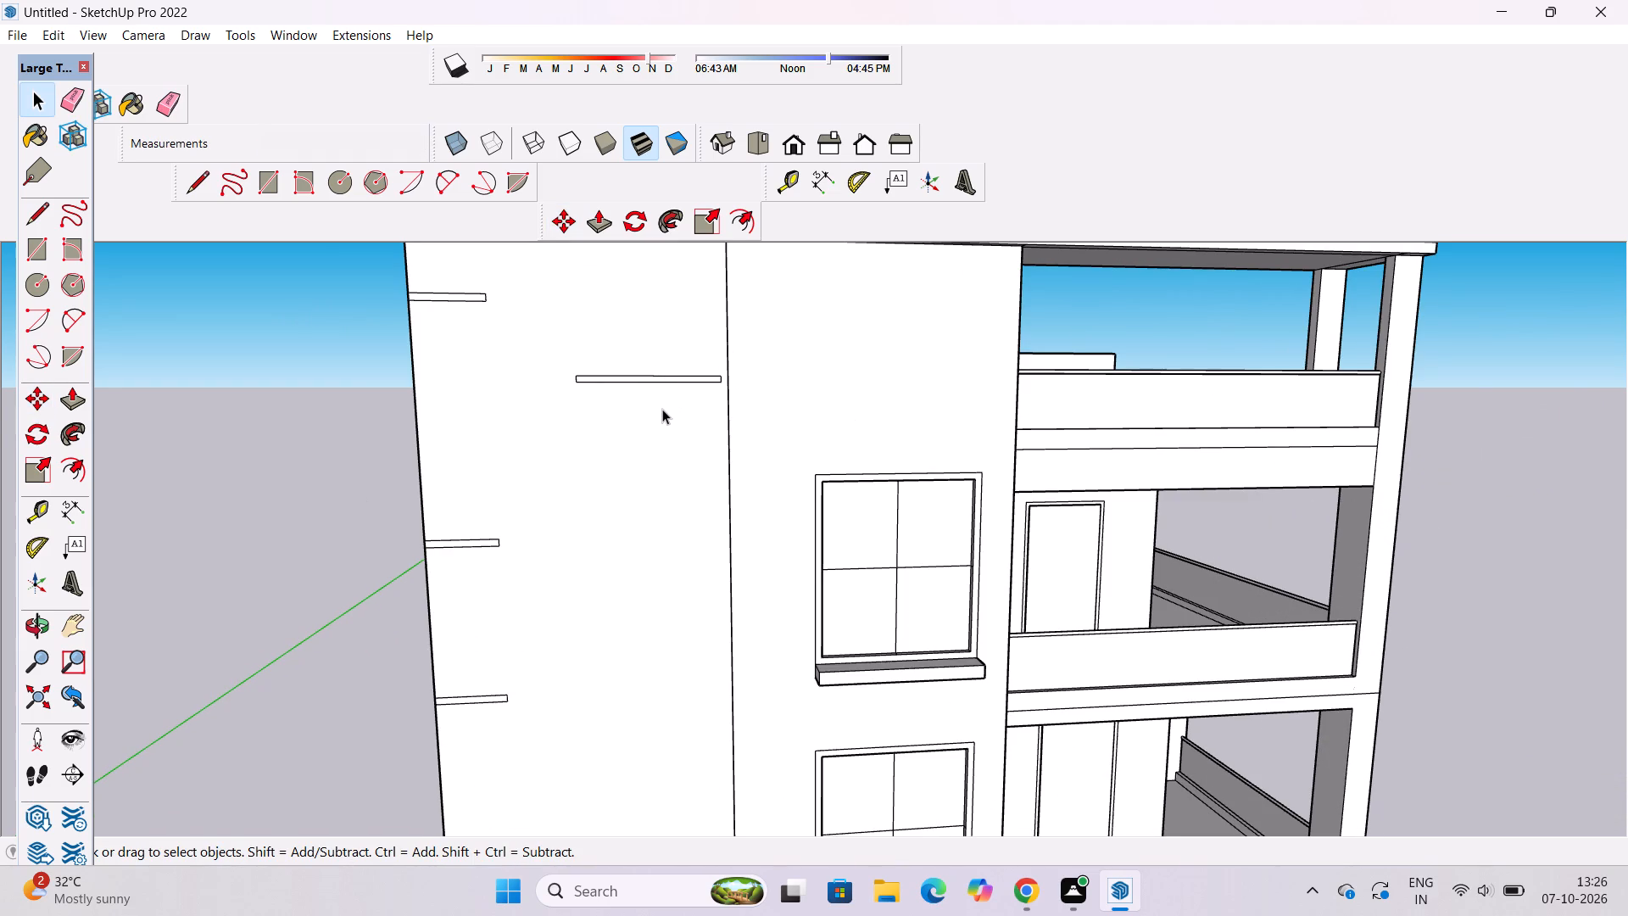
pyautogui.scroll(8, 662, 408)
pyautogui.doubleClick(721, 343)
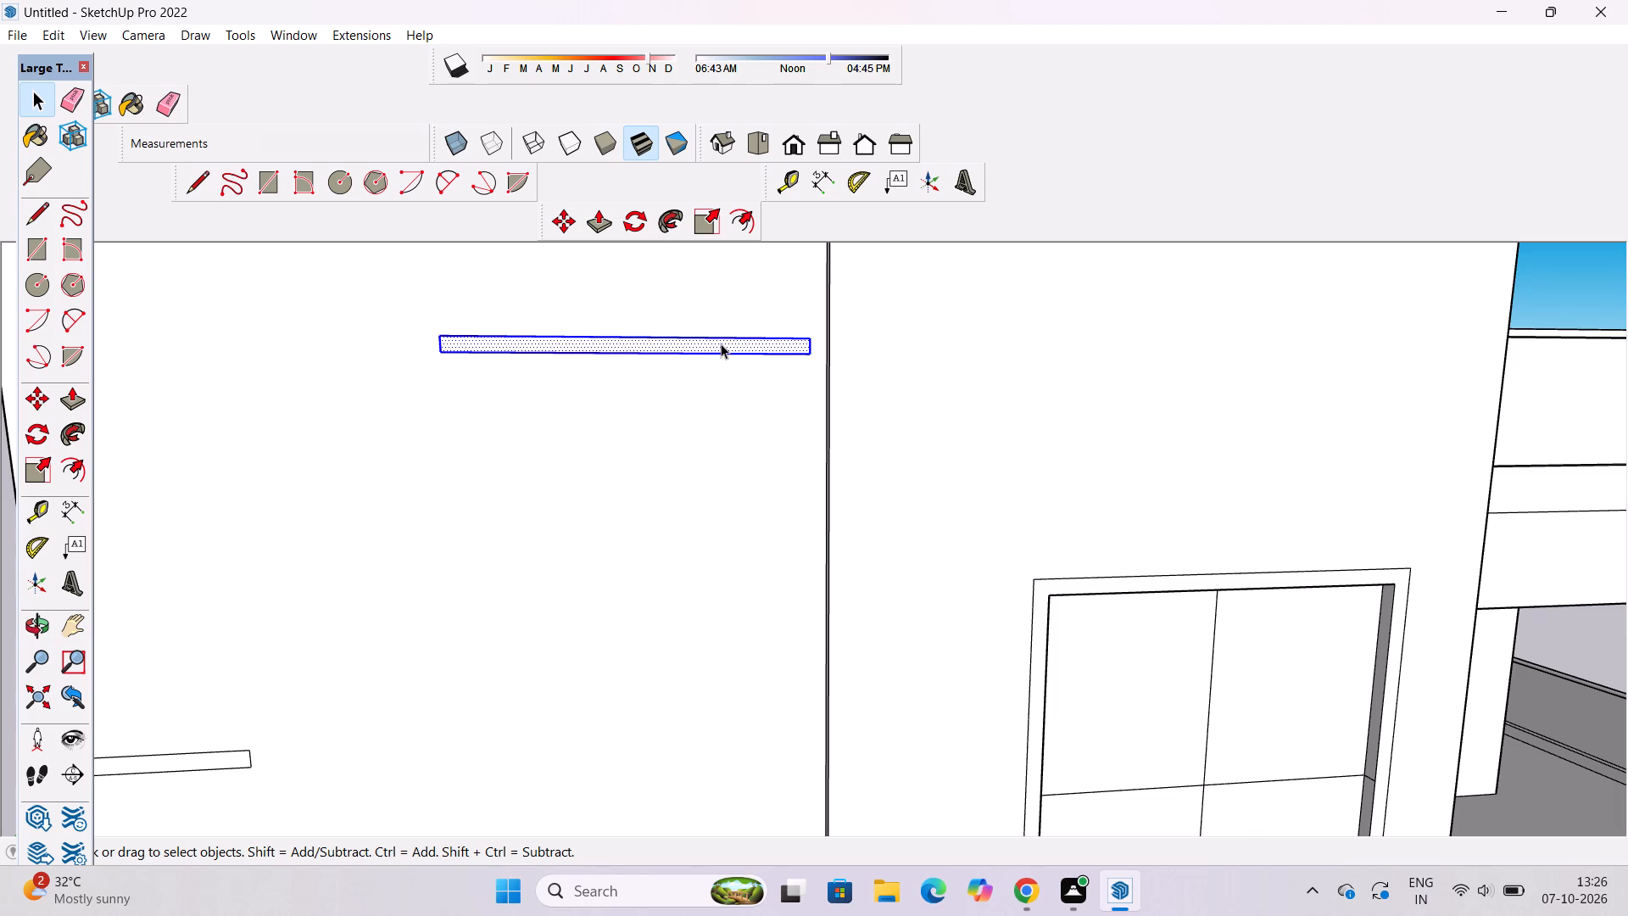
pyautogui.press('m')
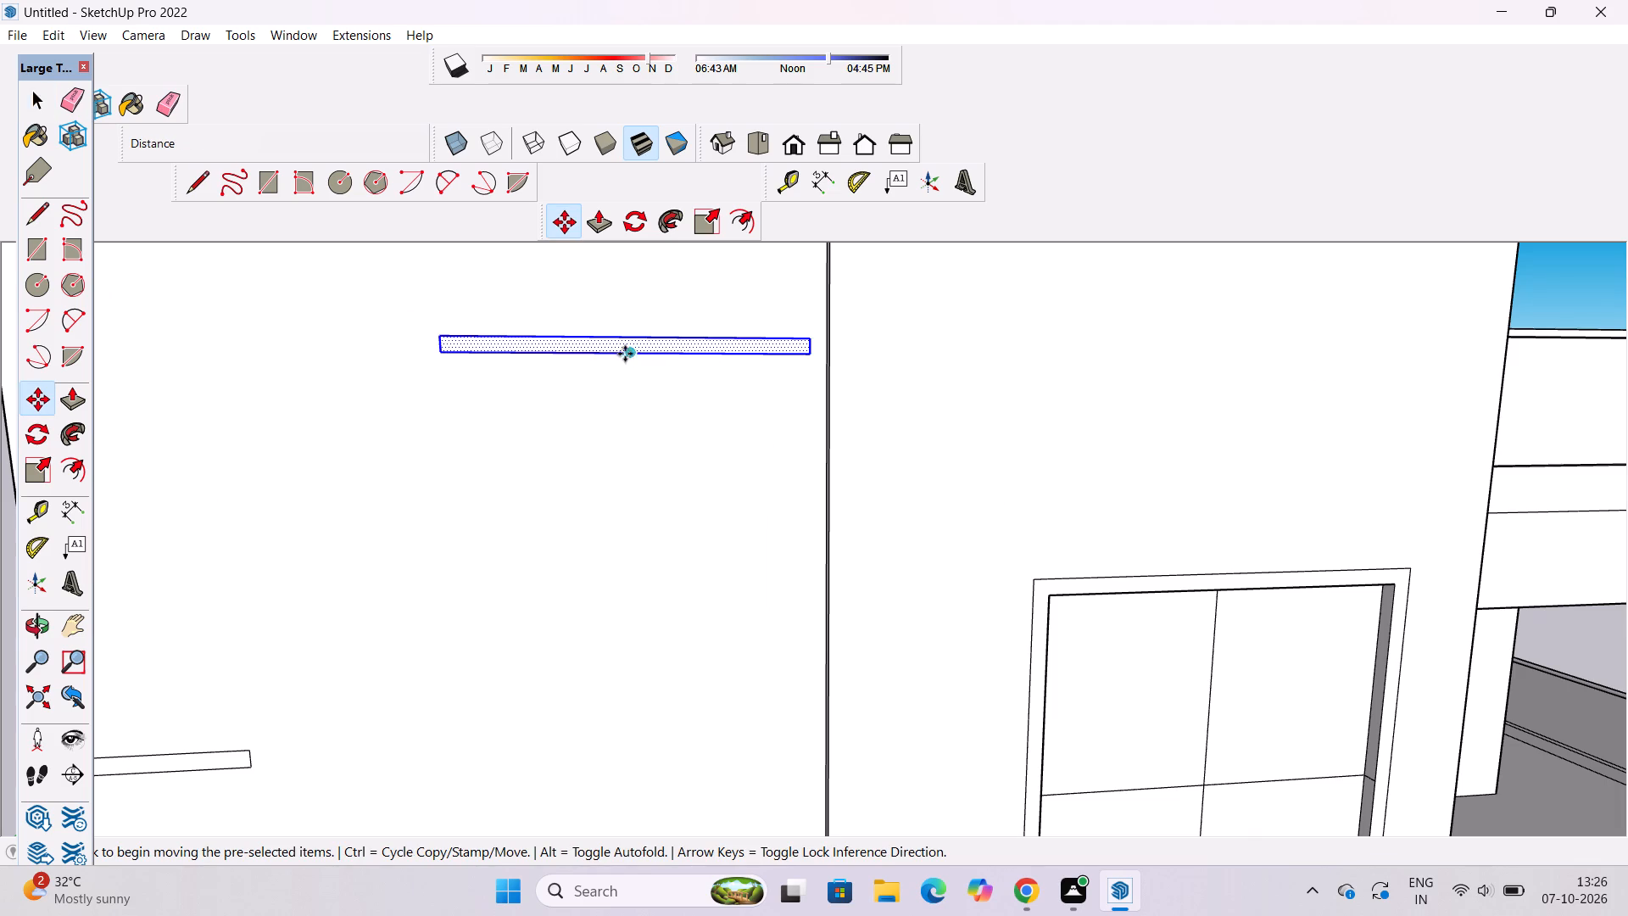
pyautogui.click(633, 354)
pyautogui.scroll(-13, 639, 393)
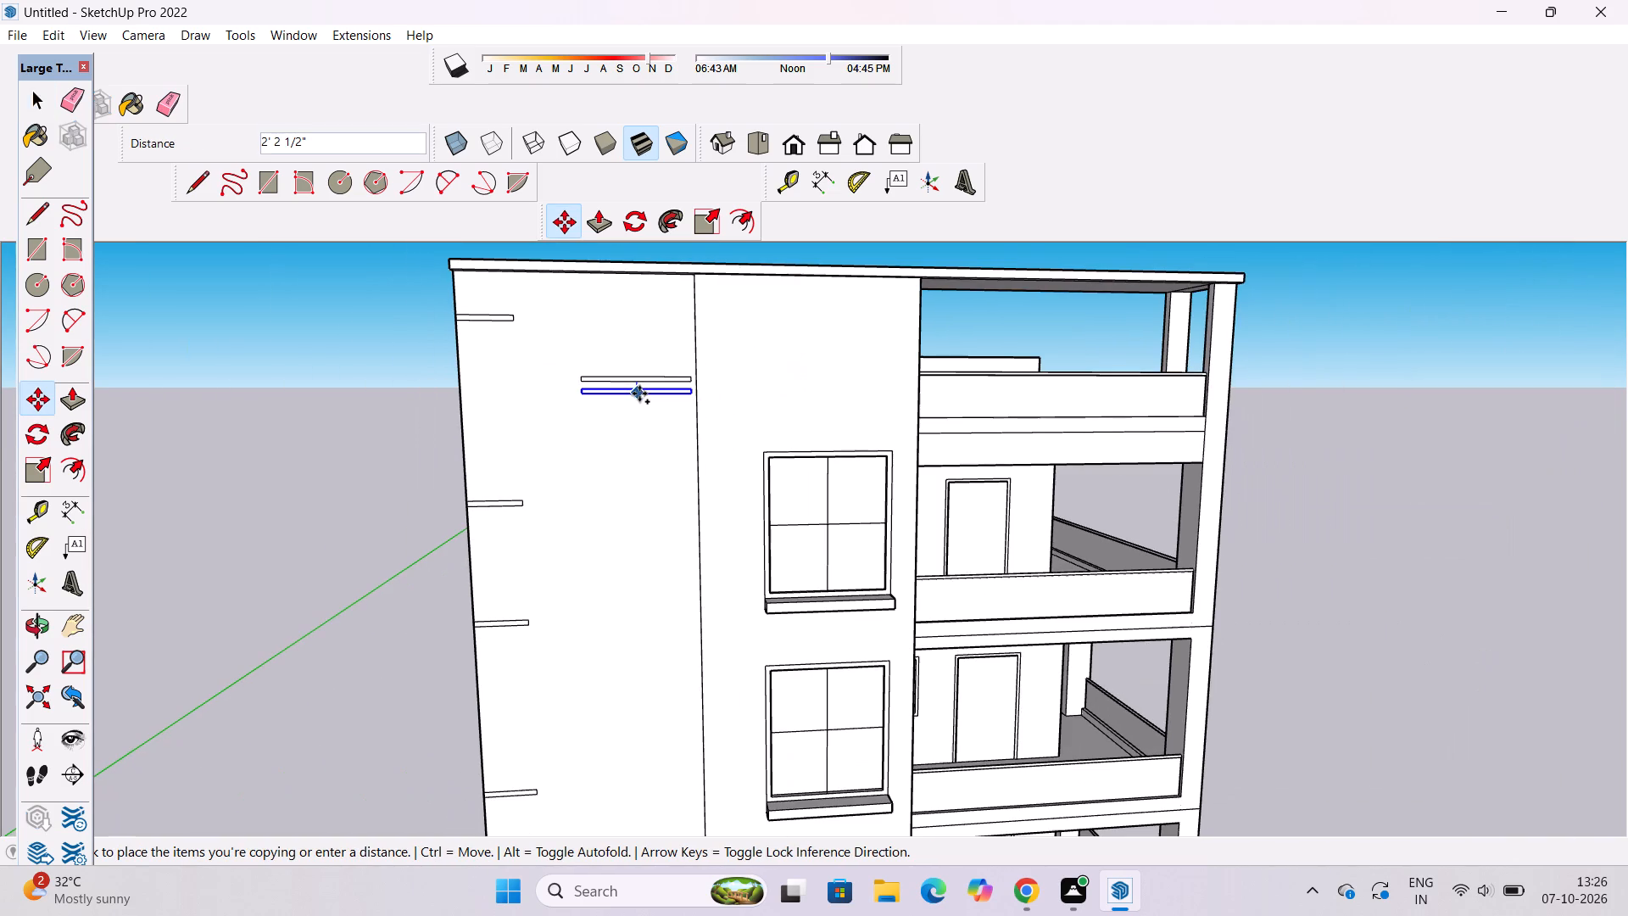
pyautogui.click(641, 539)
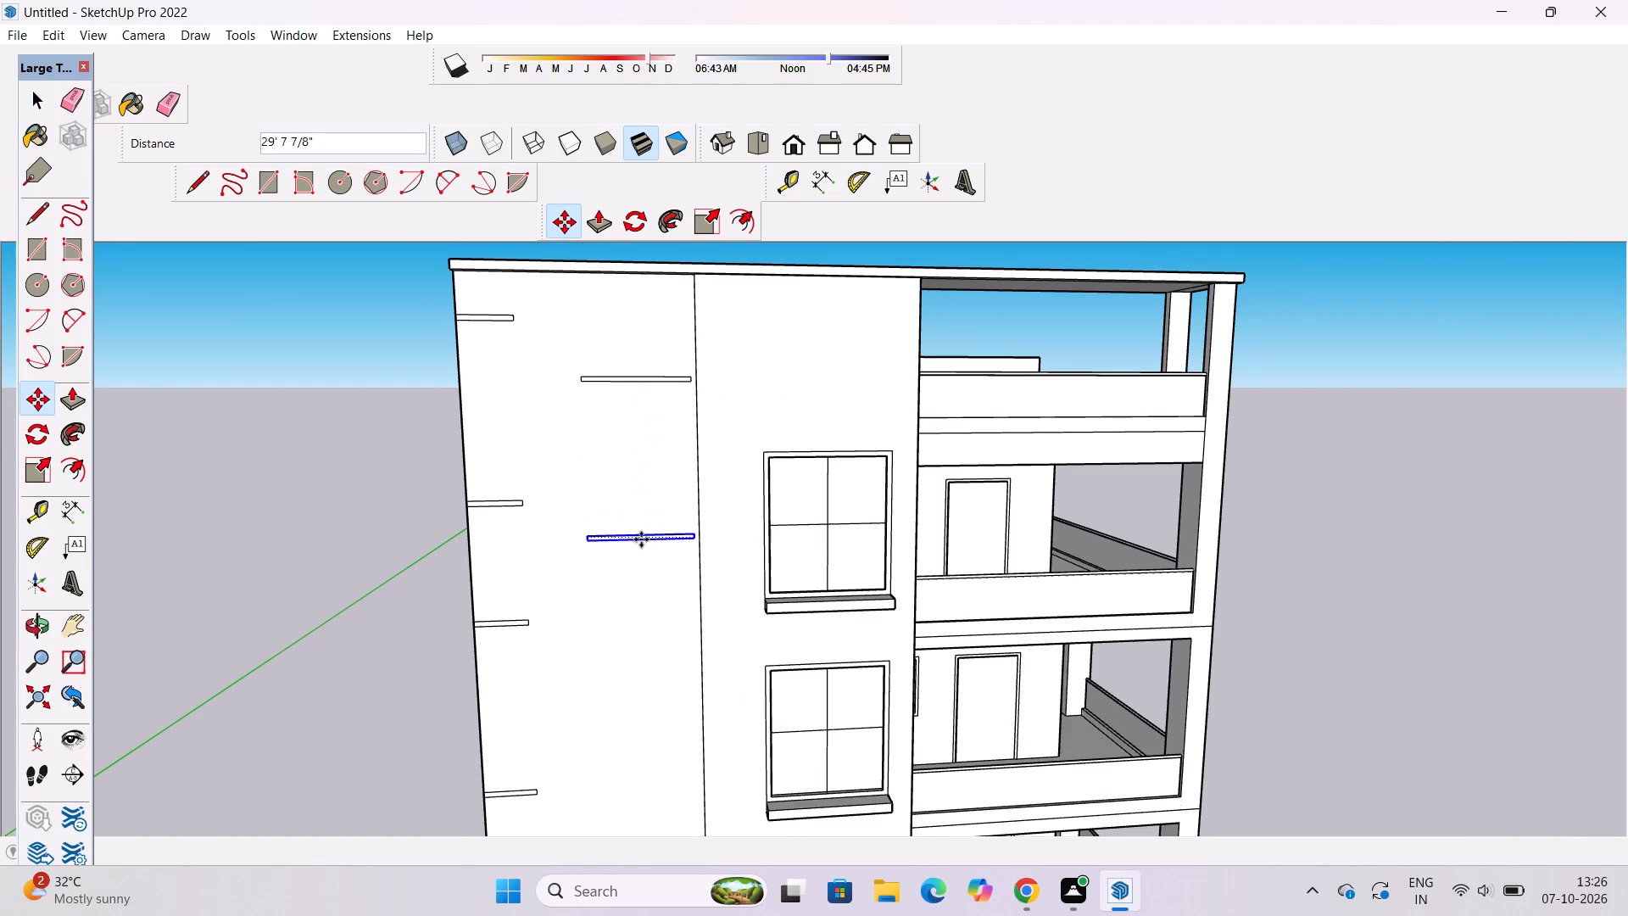
# Copy the newest 20' strip about 33'9" further straight down the front wall, between the middle corner bands.
pyautogui.click(641, 539)
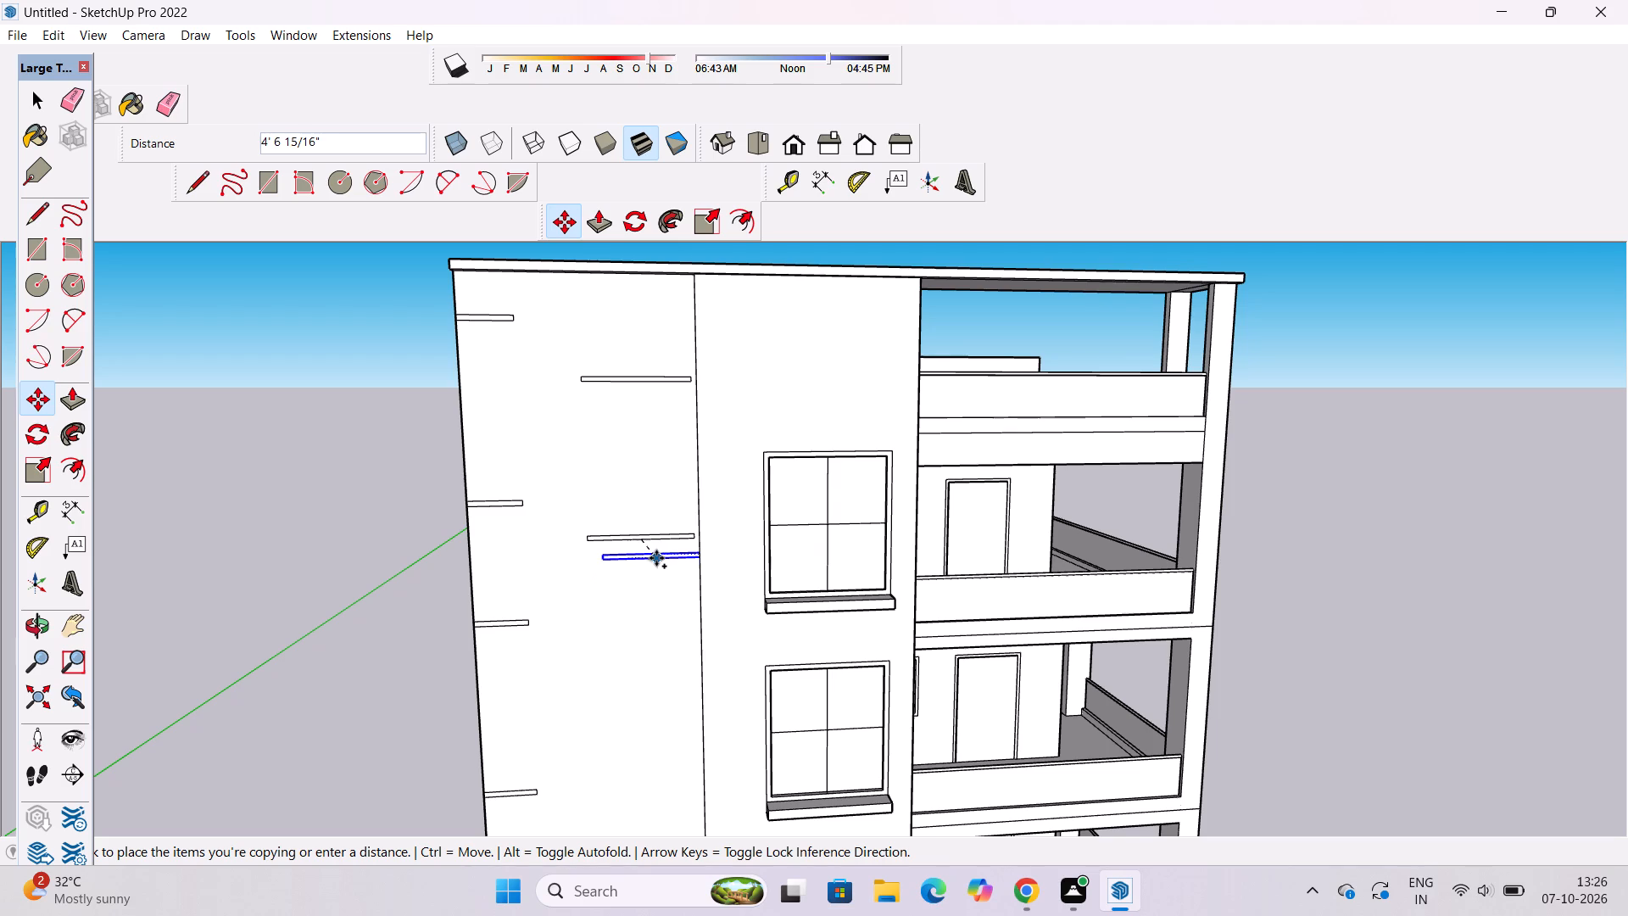
pyautogui.scroll(-8, 656, 557)
pyautogui.scroll(2, 651, 635)
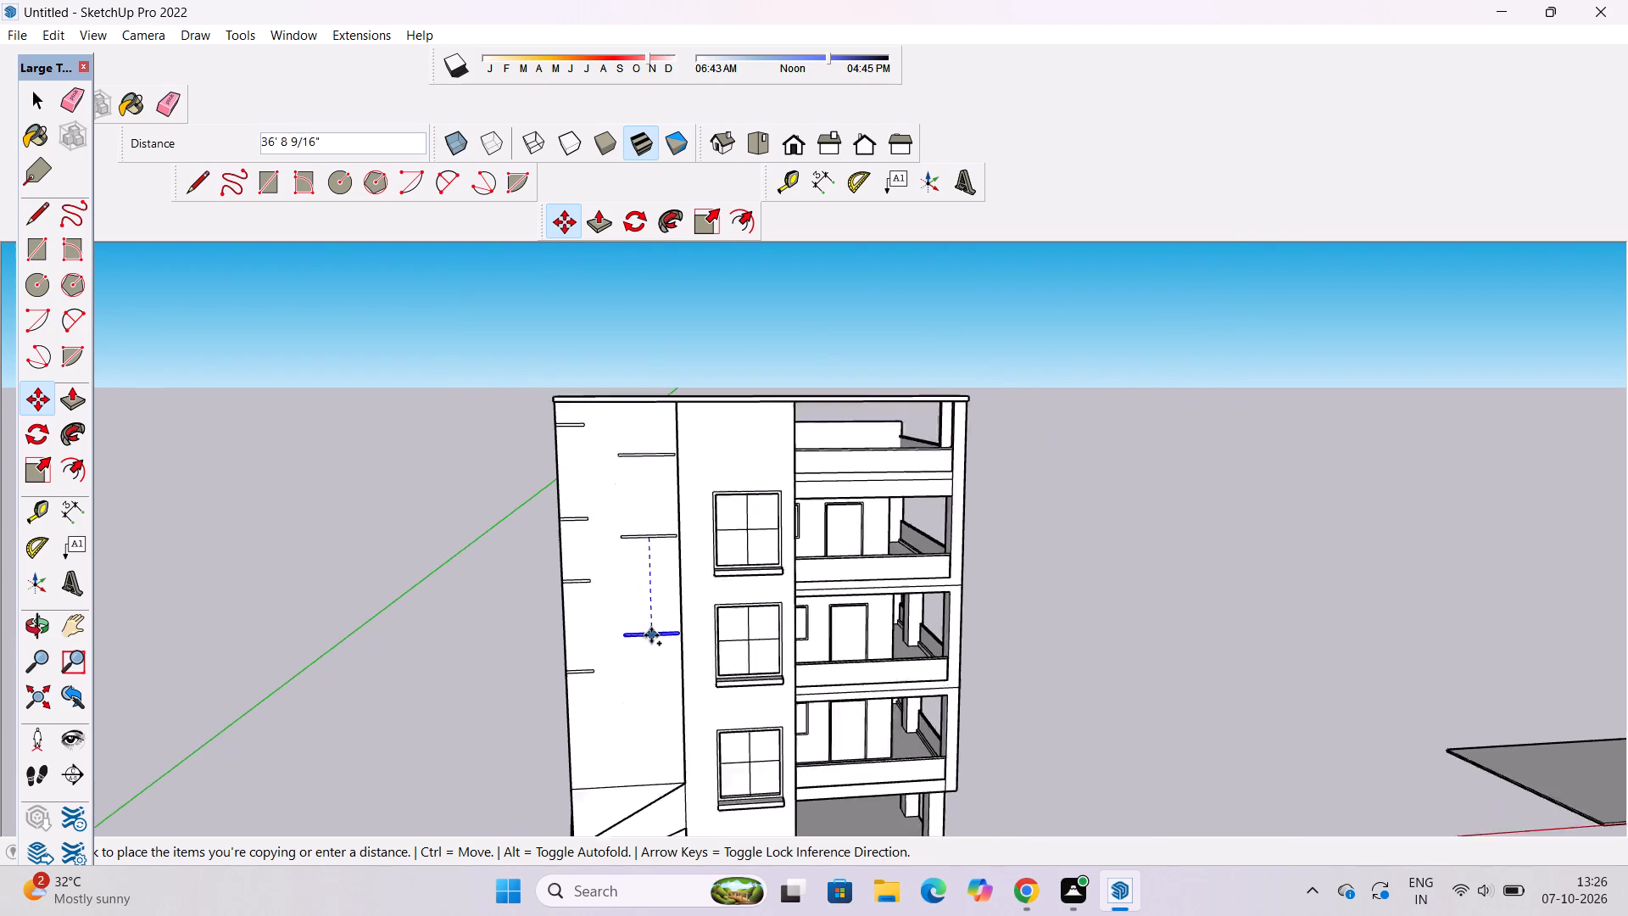
pyautogui.scroll(6, 651, 635)
pyautogui.click(655, 619)
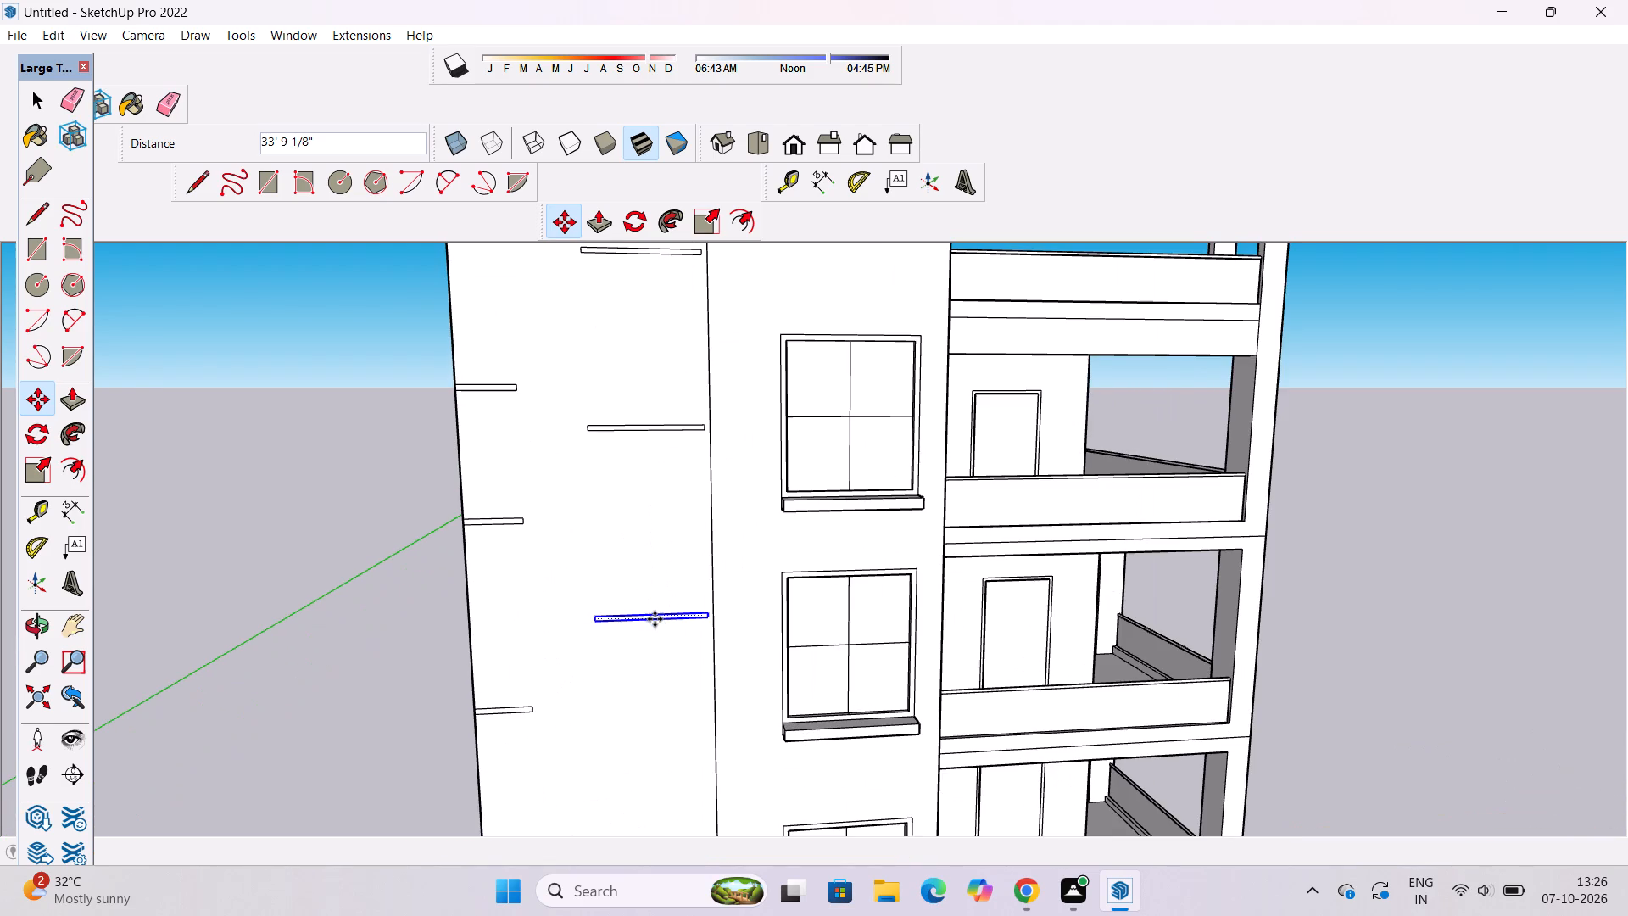
# Copy the newest strip about 42'1" straight down to form the lowest of the four strips beside the joint.
pyautogui.click(655, 619)
pyautogui.scroll(-2, 655, 619)
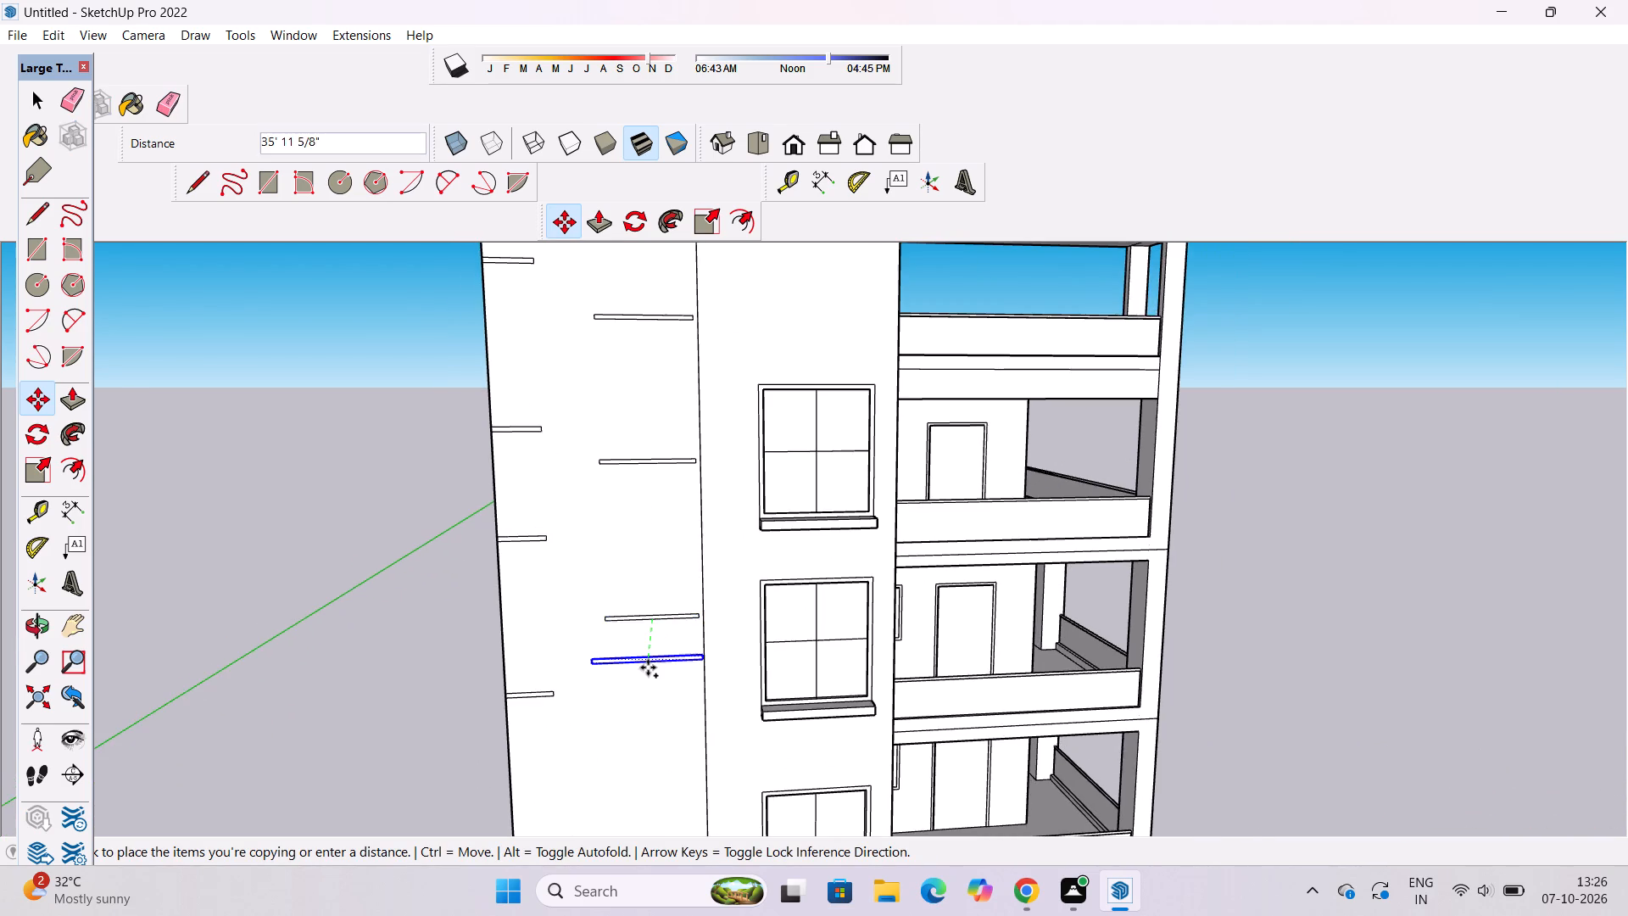
pyautogui.scroll(-6, 647, 668)
pyautogui.scroll(4, 654, 751)
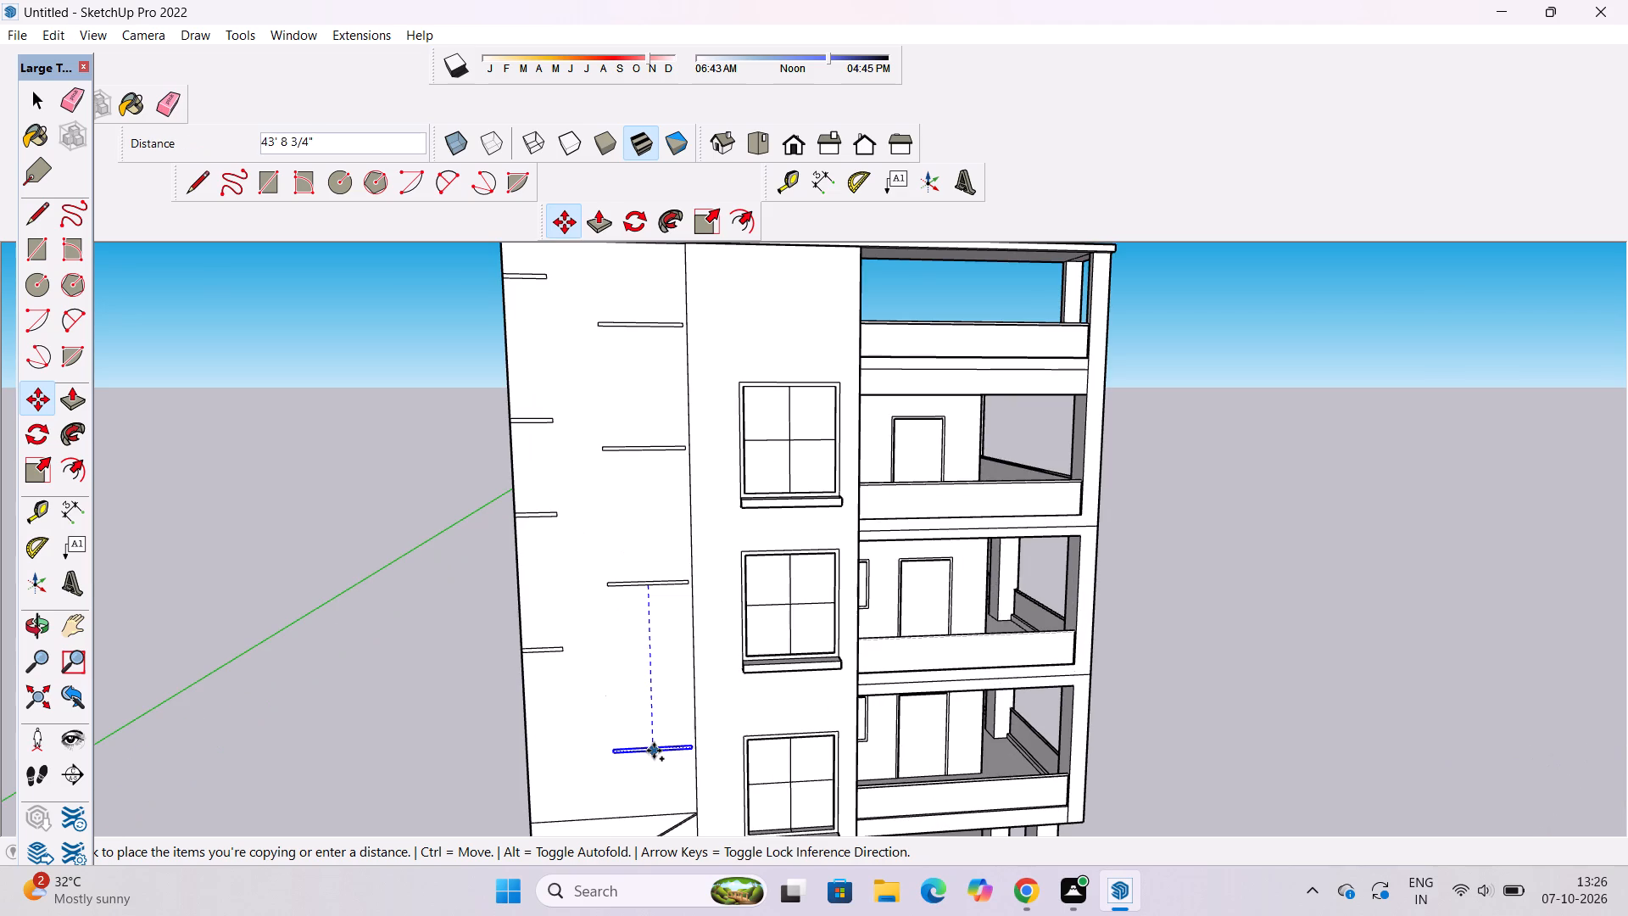
pyautogui.click(654, 745)
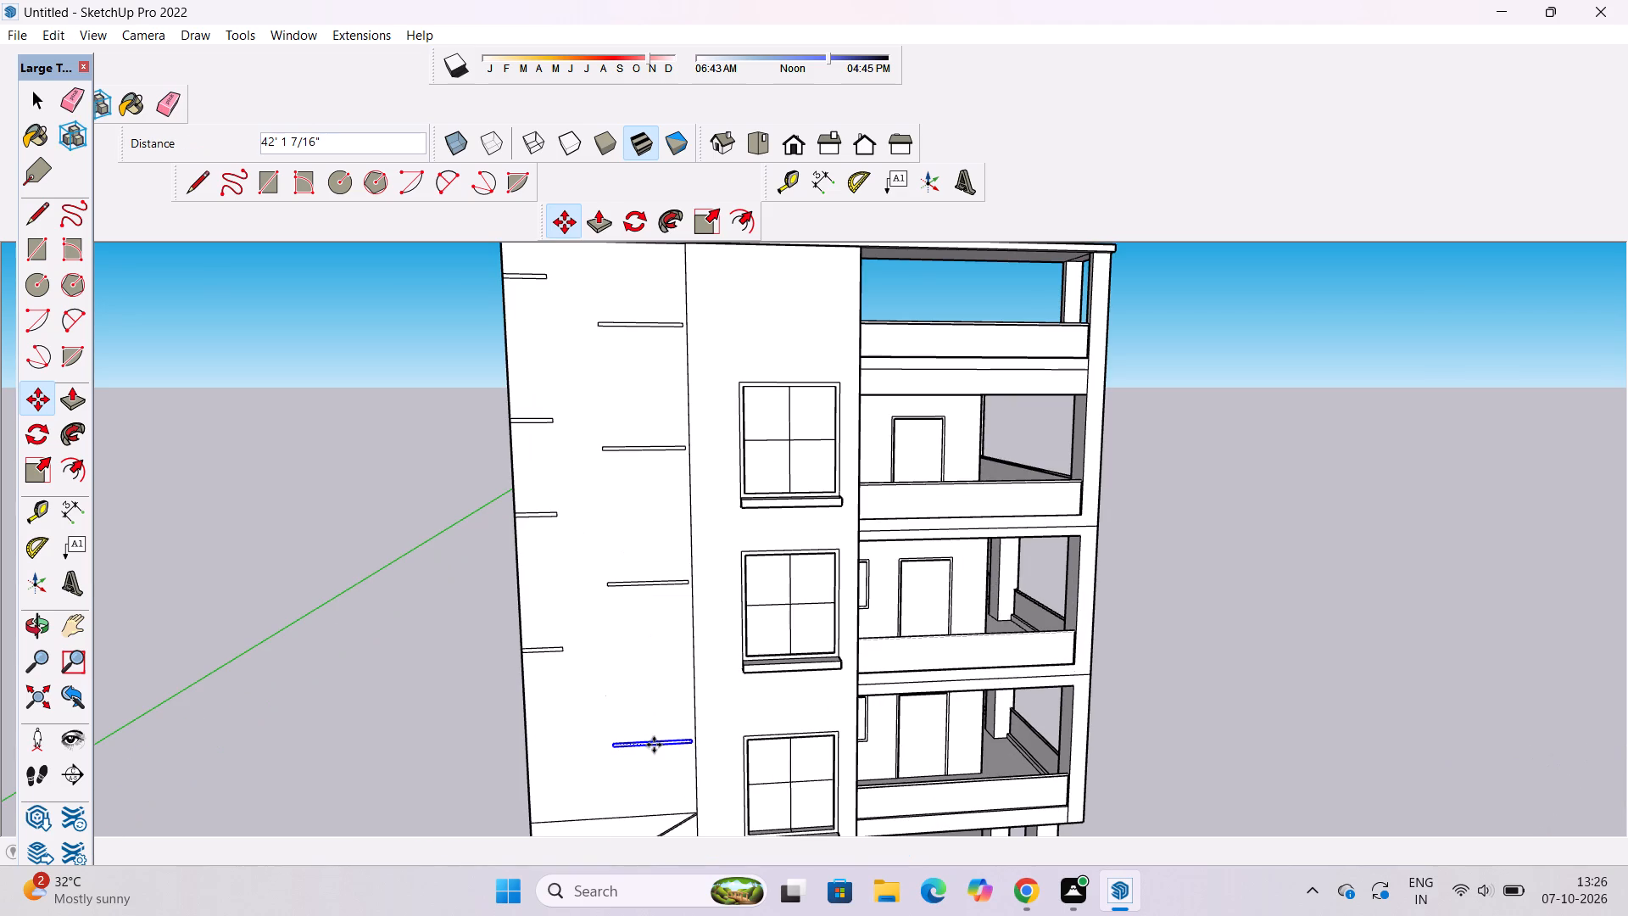
pyautogui.press('space')
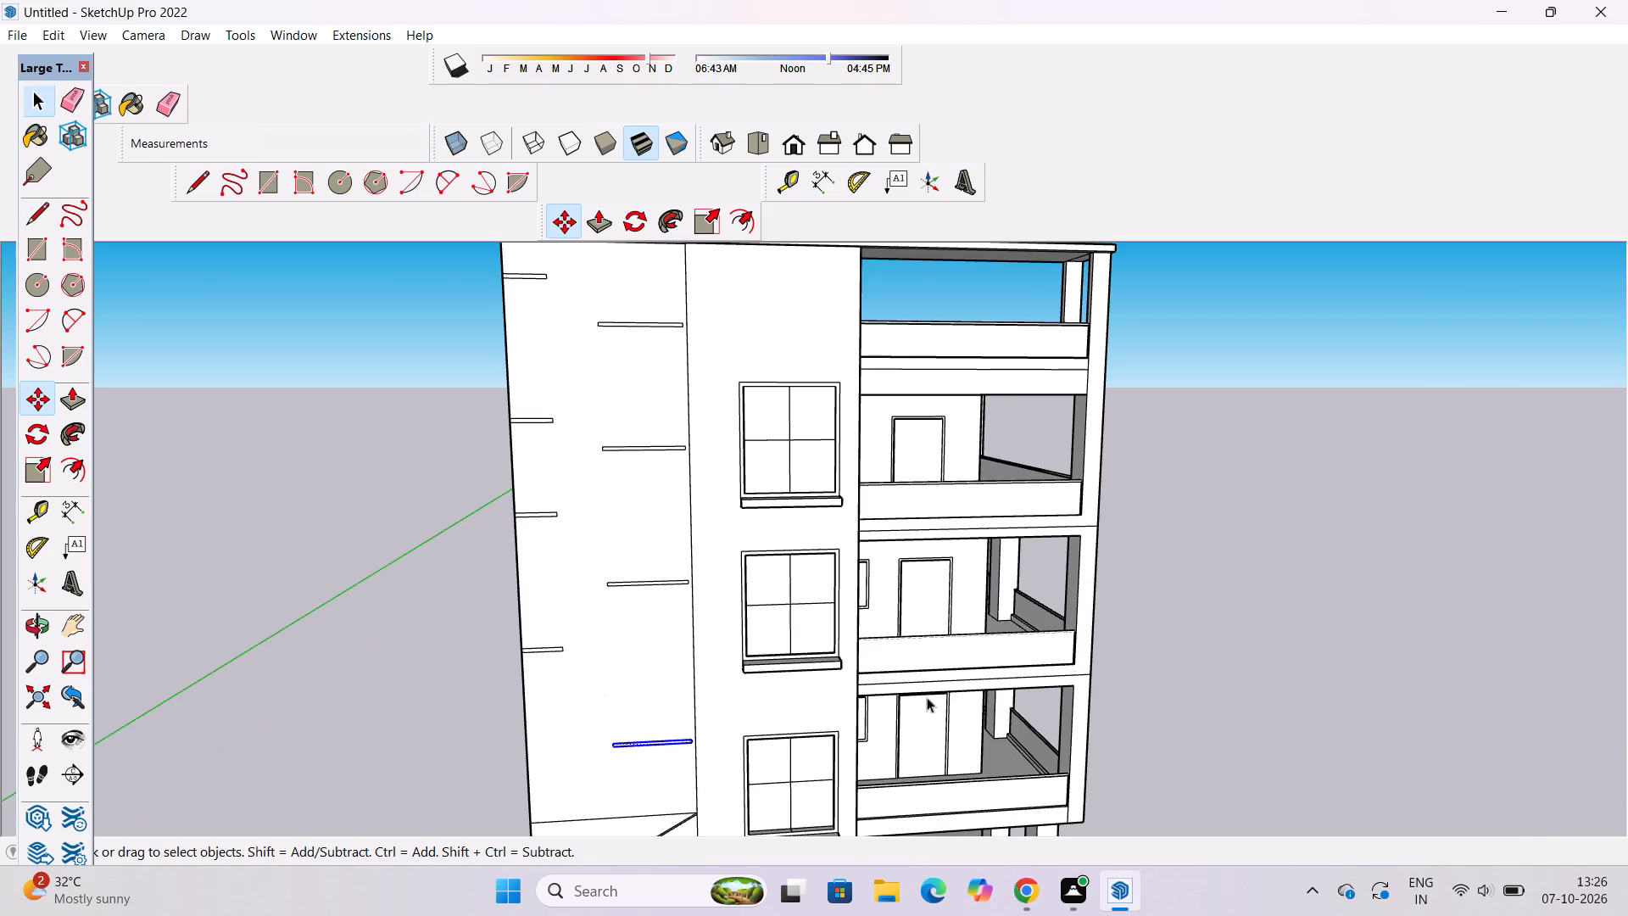
pyautogui.click(1395, 672)
# Extrude the second-lowest horizontal strip beside the vertical joint 1' out from the front wall.
pyautogui.press('o')
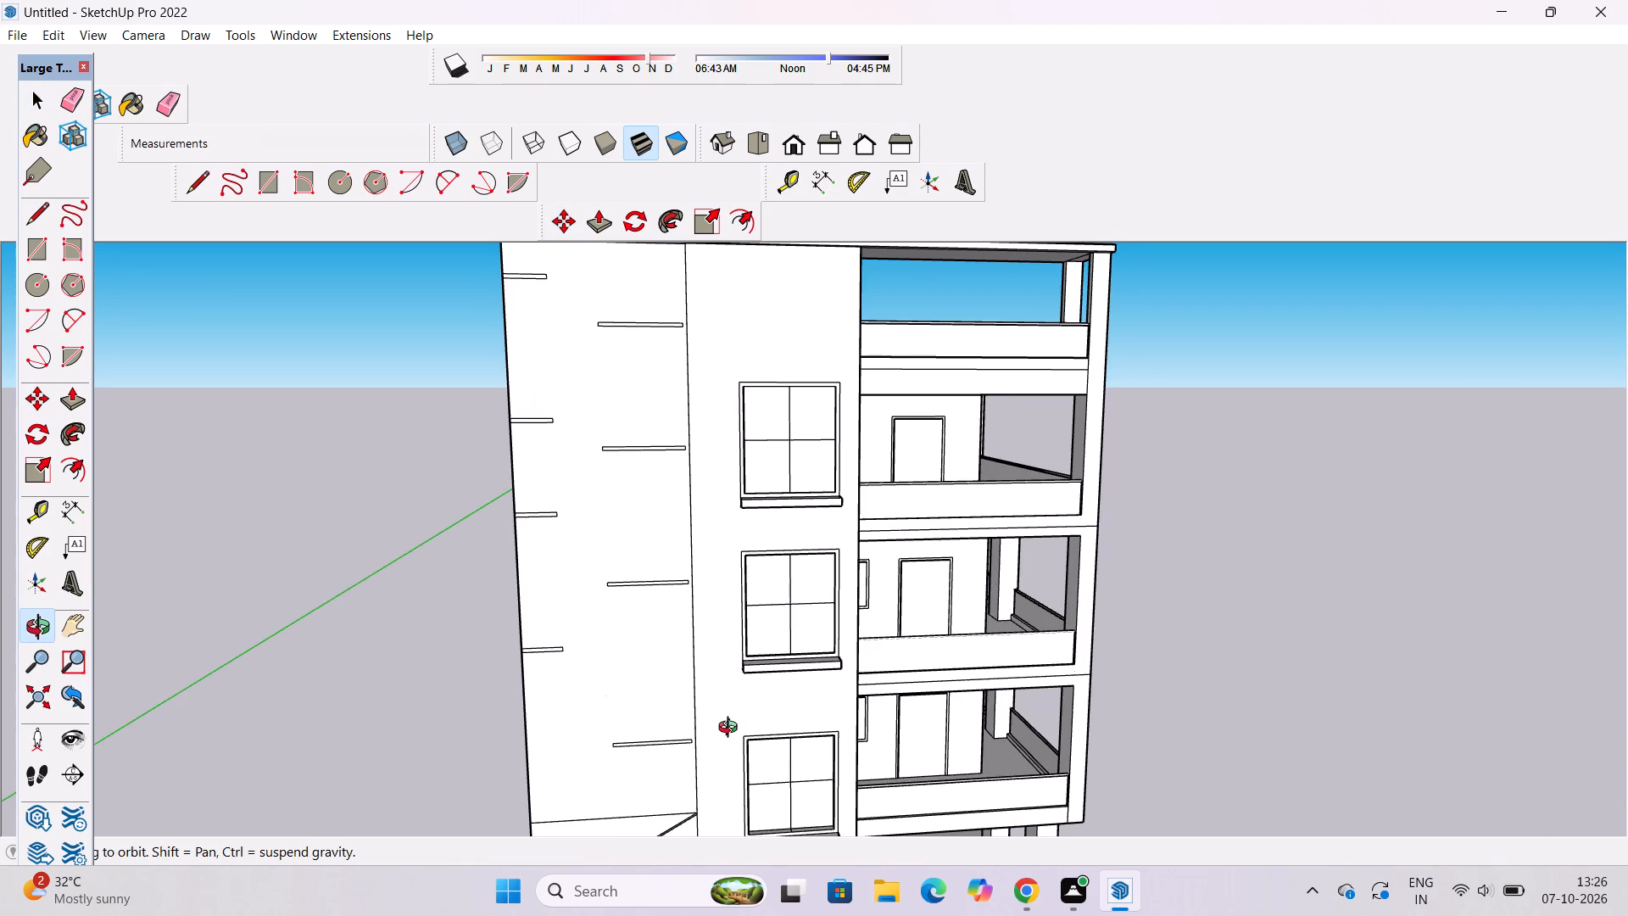
pyautogui.moveTo(722, 724); pyautogui.dragTo(990, 762)
pyautogui.scroll(5, 828, 648)
pyautogui.keyDown('shift'); pyautogui.moveTo(810, 646); pyautogui.dragTo(733, 686); pyautogui.keyUp('shift')
pyautogui.keyDown('shift'); pyautogui.scroll(4, 745, 679); pyautogui.keyUp('shift')
pyautogui.keyDown('shift'); pyautogui.moveTo(745, 667); pyautogui.dragTo(638, 738); pyautogui.keyUp('shift')
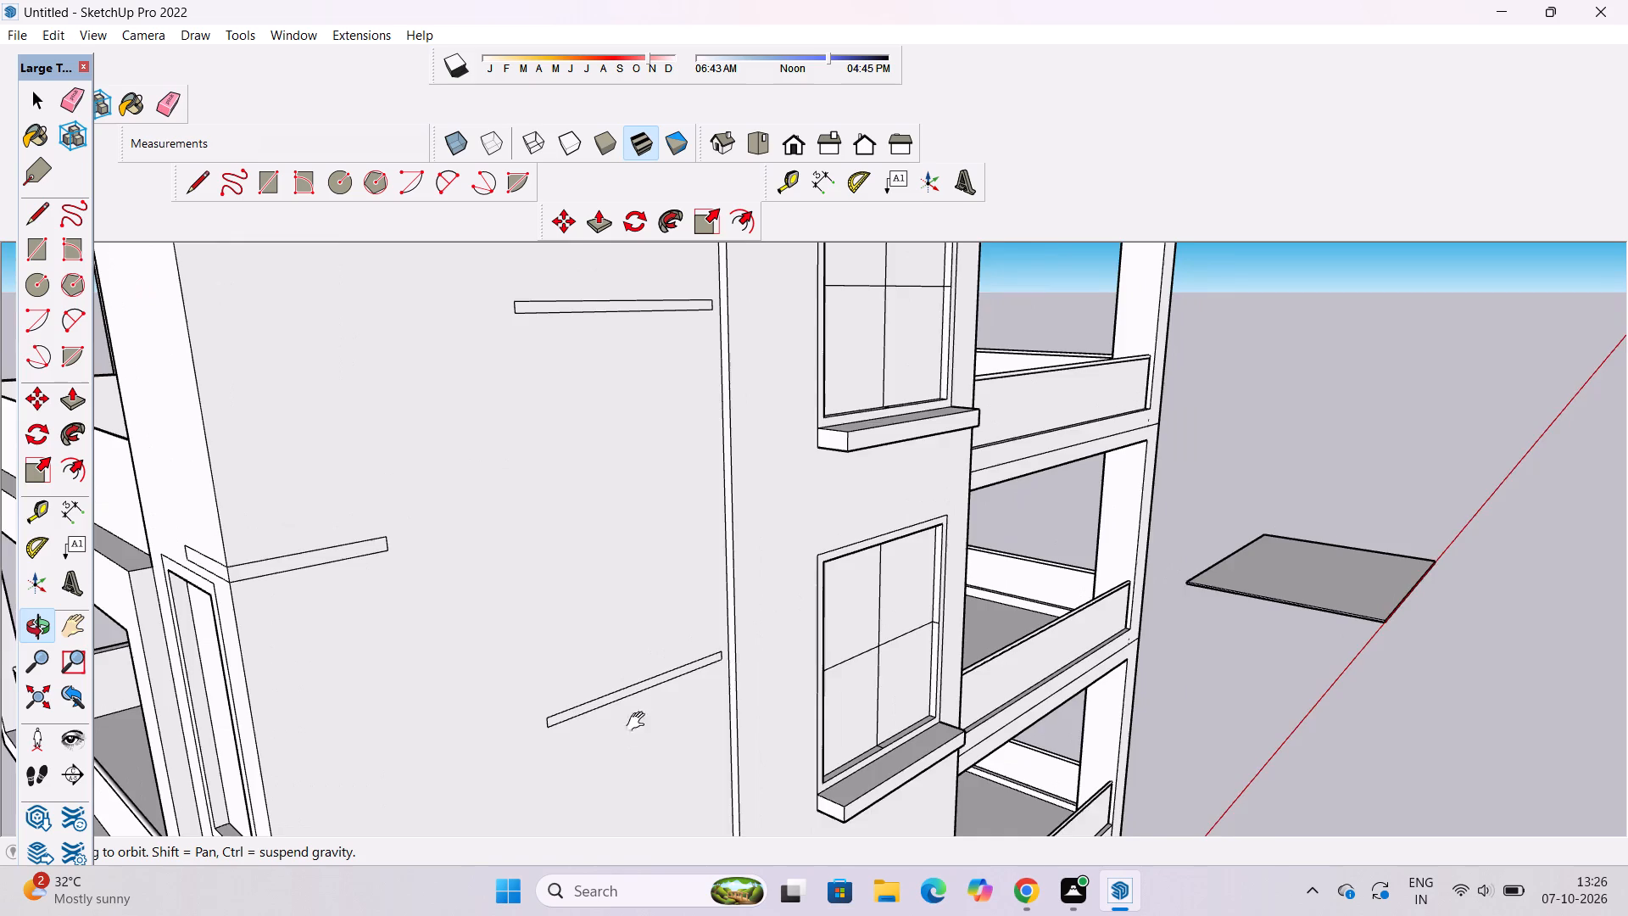
pyautogui.scroll(4, 655, 712)
pyautogui.keyDown('shift'); pyautogui.moveTo(655, 712); pyautogui.dragTo(655, 675); pyautogui.keyUp('shift')
pyautogui.press('space')
pyautogui.write('p')
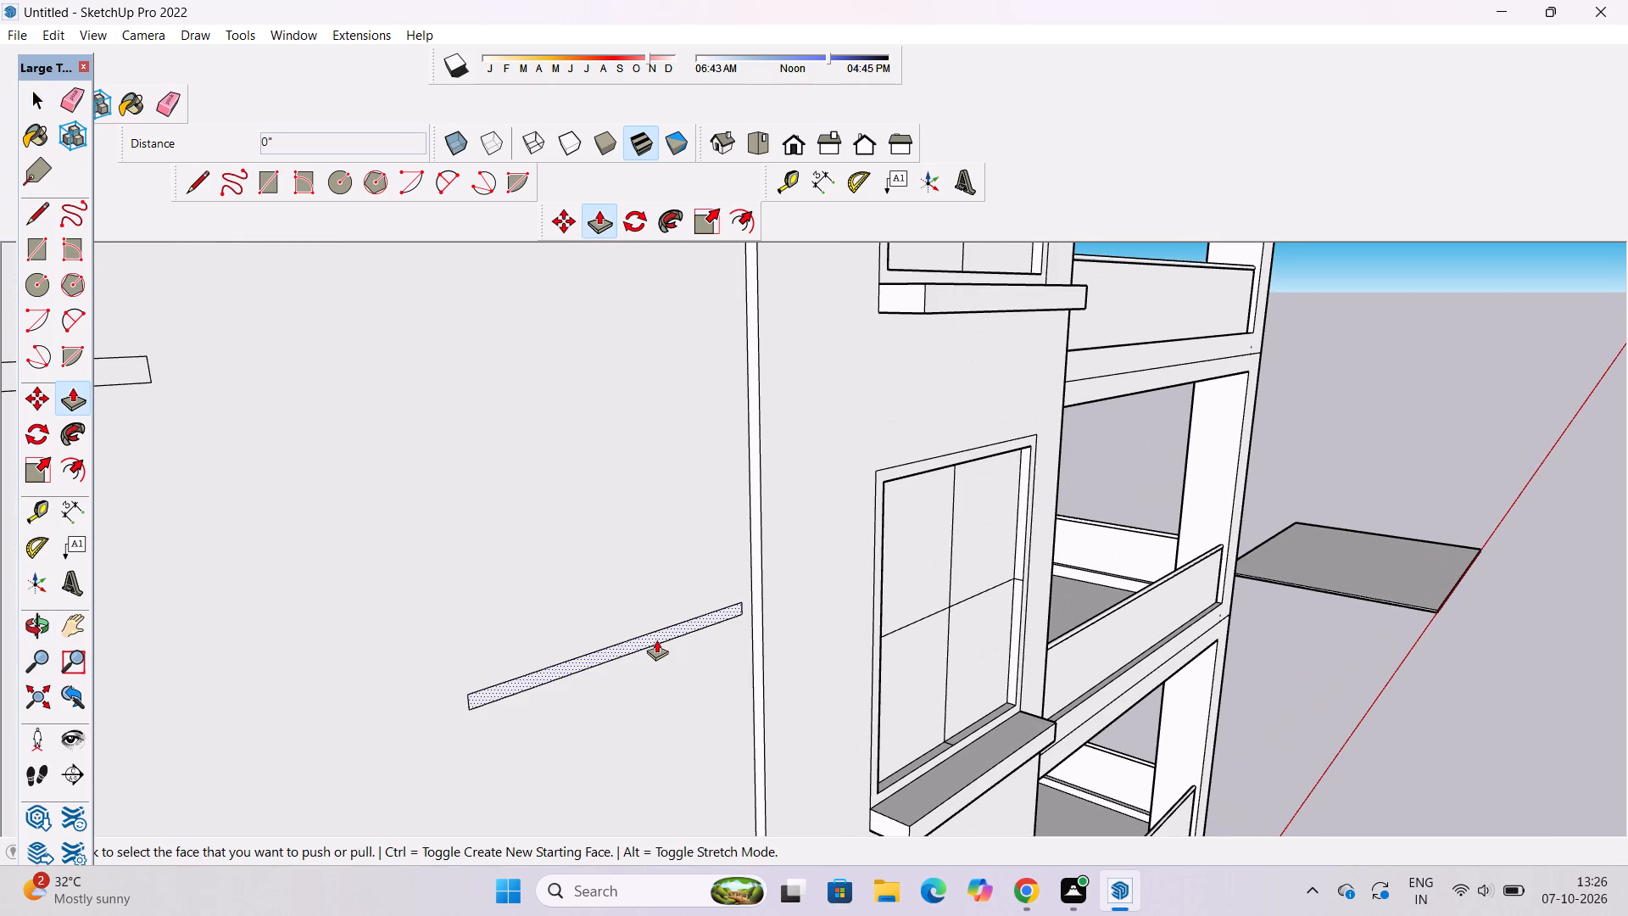
pyautogui.click(656, 640)
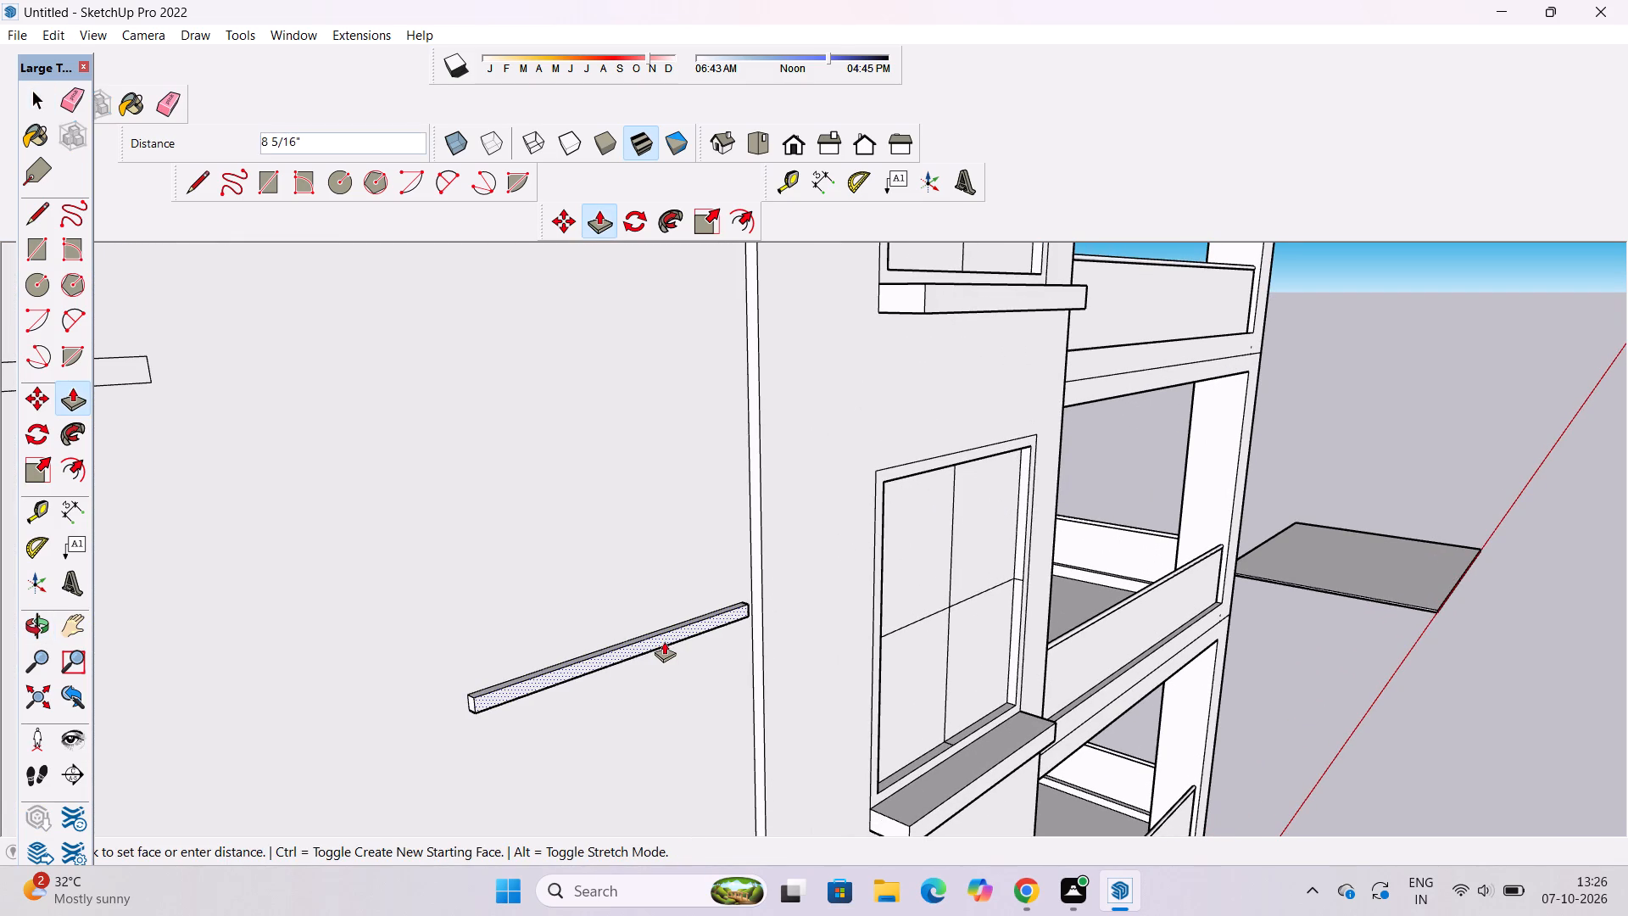
pyautogui.write("1'")
pyautogui.press('Return')
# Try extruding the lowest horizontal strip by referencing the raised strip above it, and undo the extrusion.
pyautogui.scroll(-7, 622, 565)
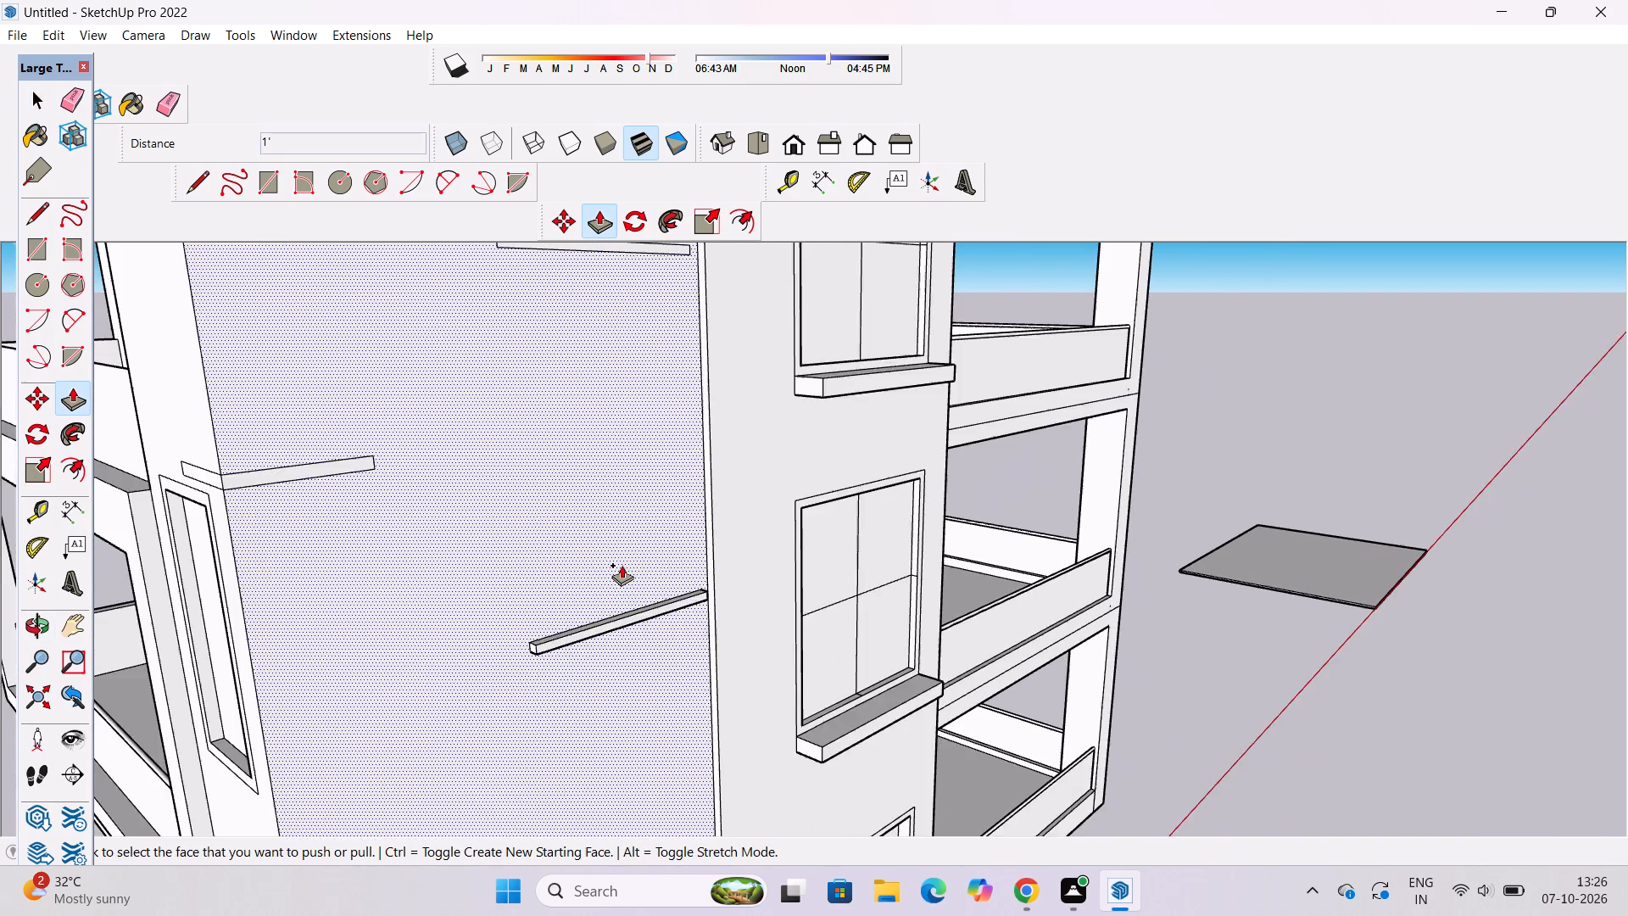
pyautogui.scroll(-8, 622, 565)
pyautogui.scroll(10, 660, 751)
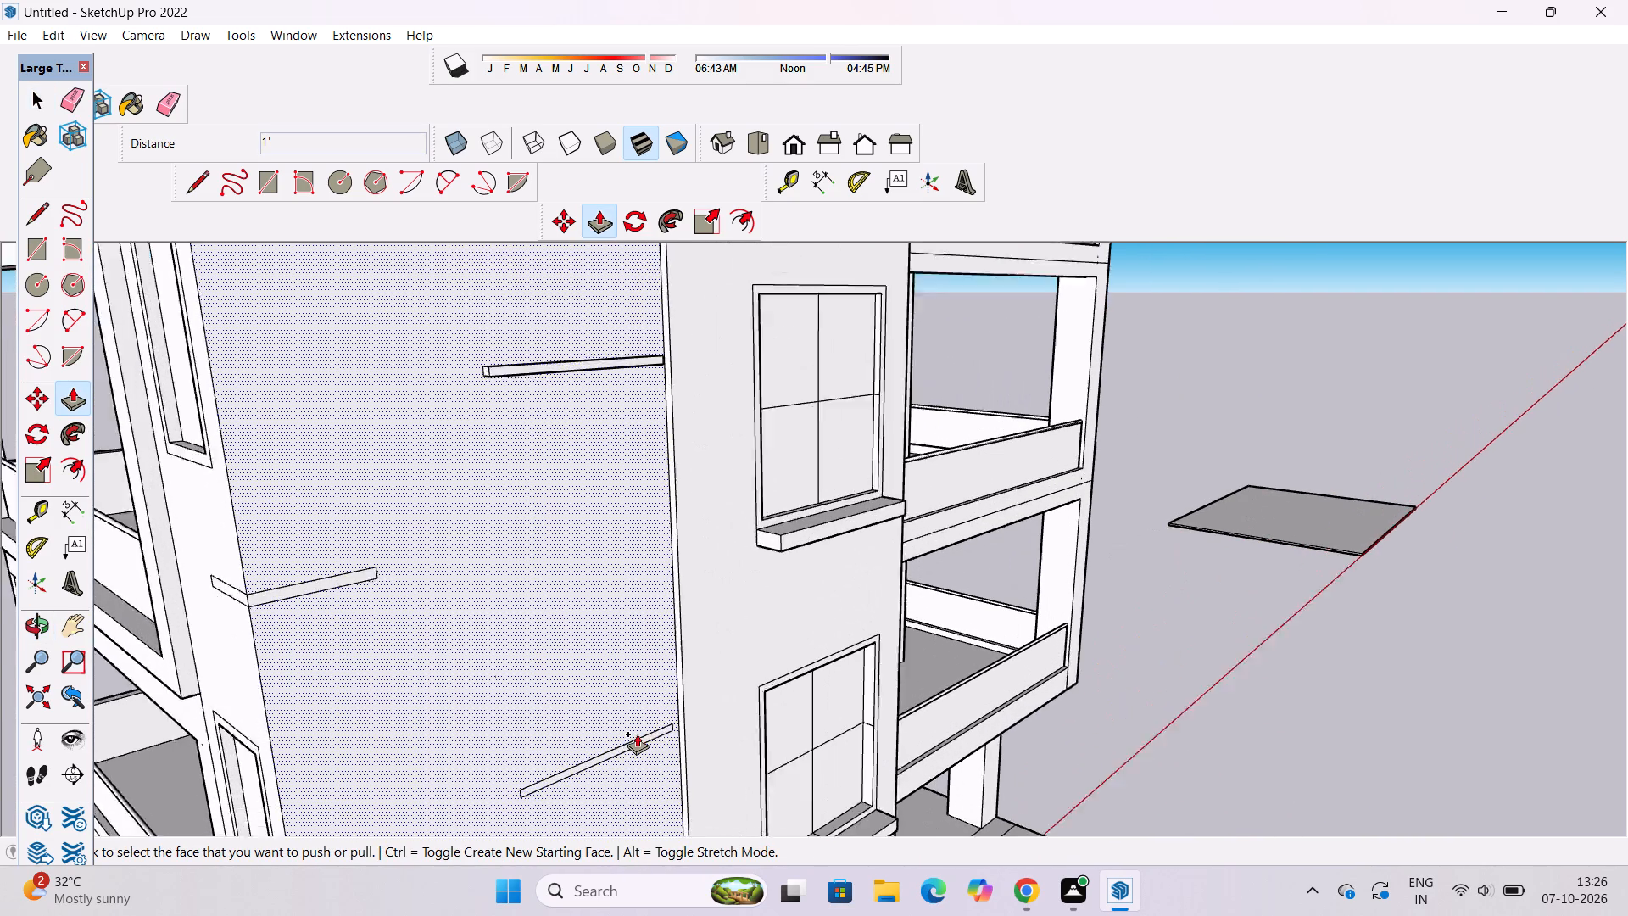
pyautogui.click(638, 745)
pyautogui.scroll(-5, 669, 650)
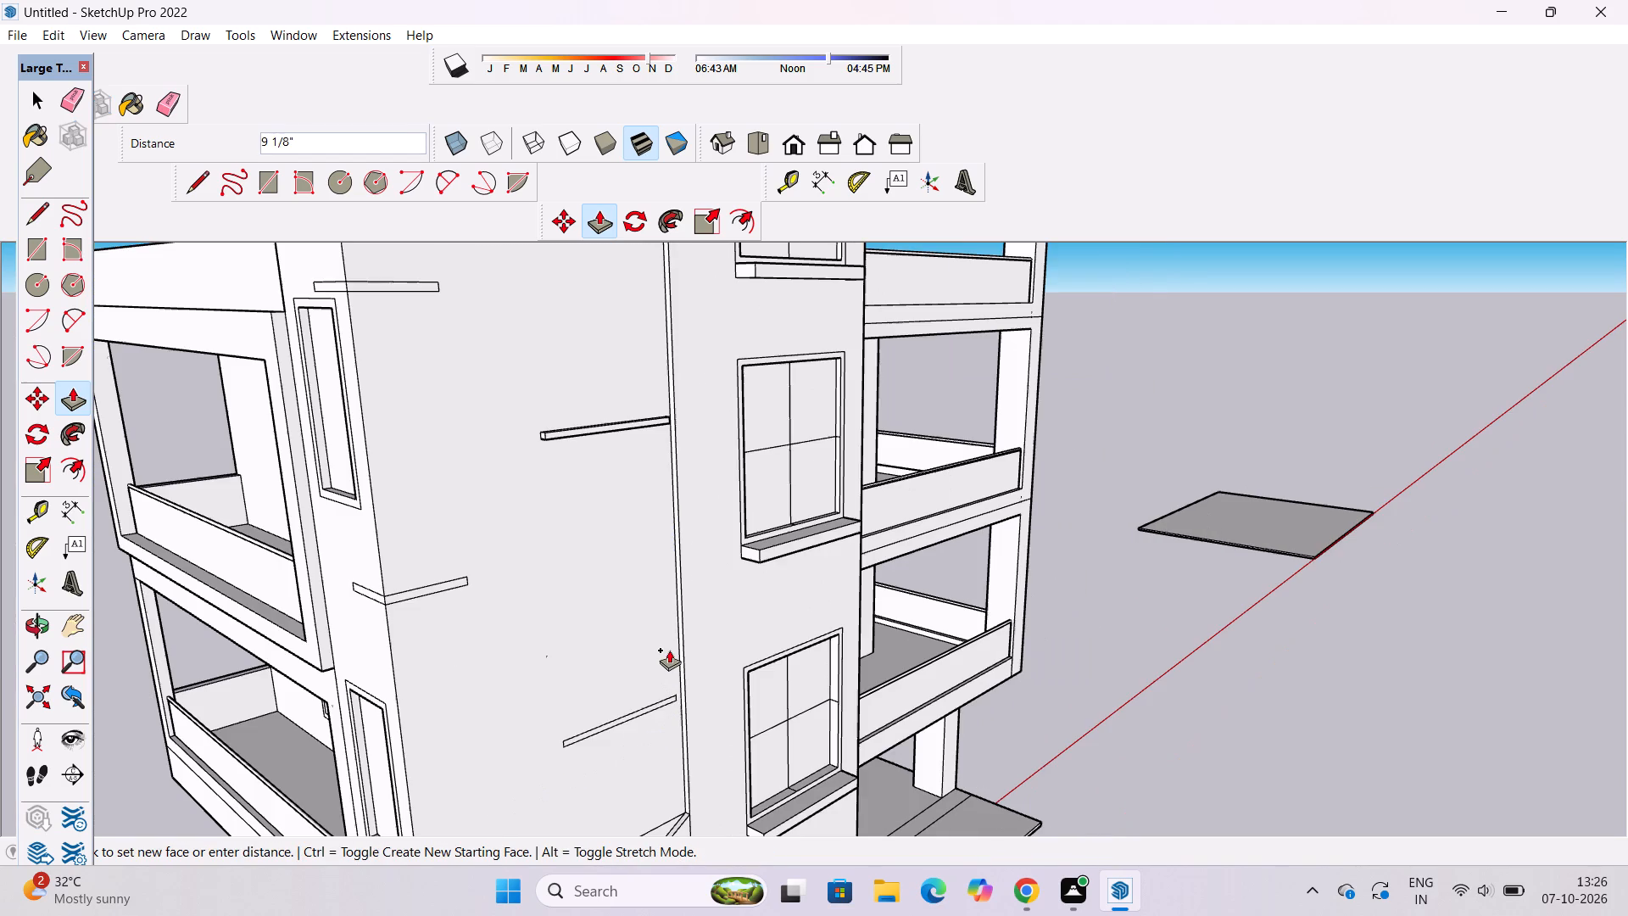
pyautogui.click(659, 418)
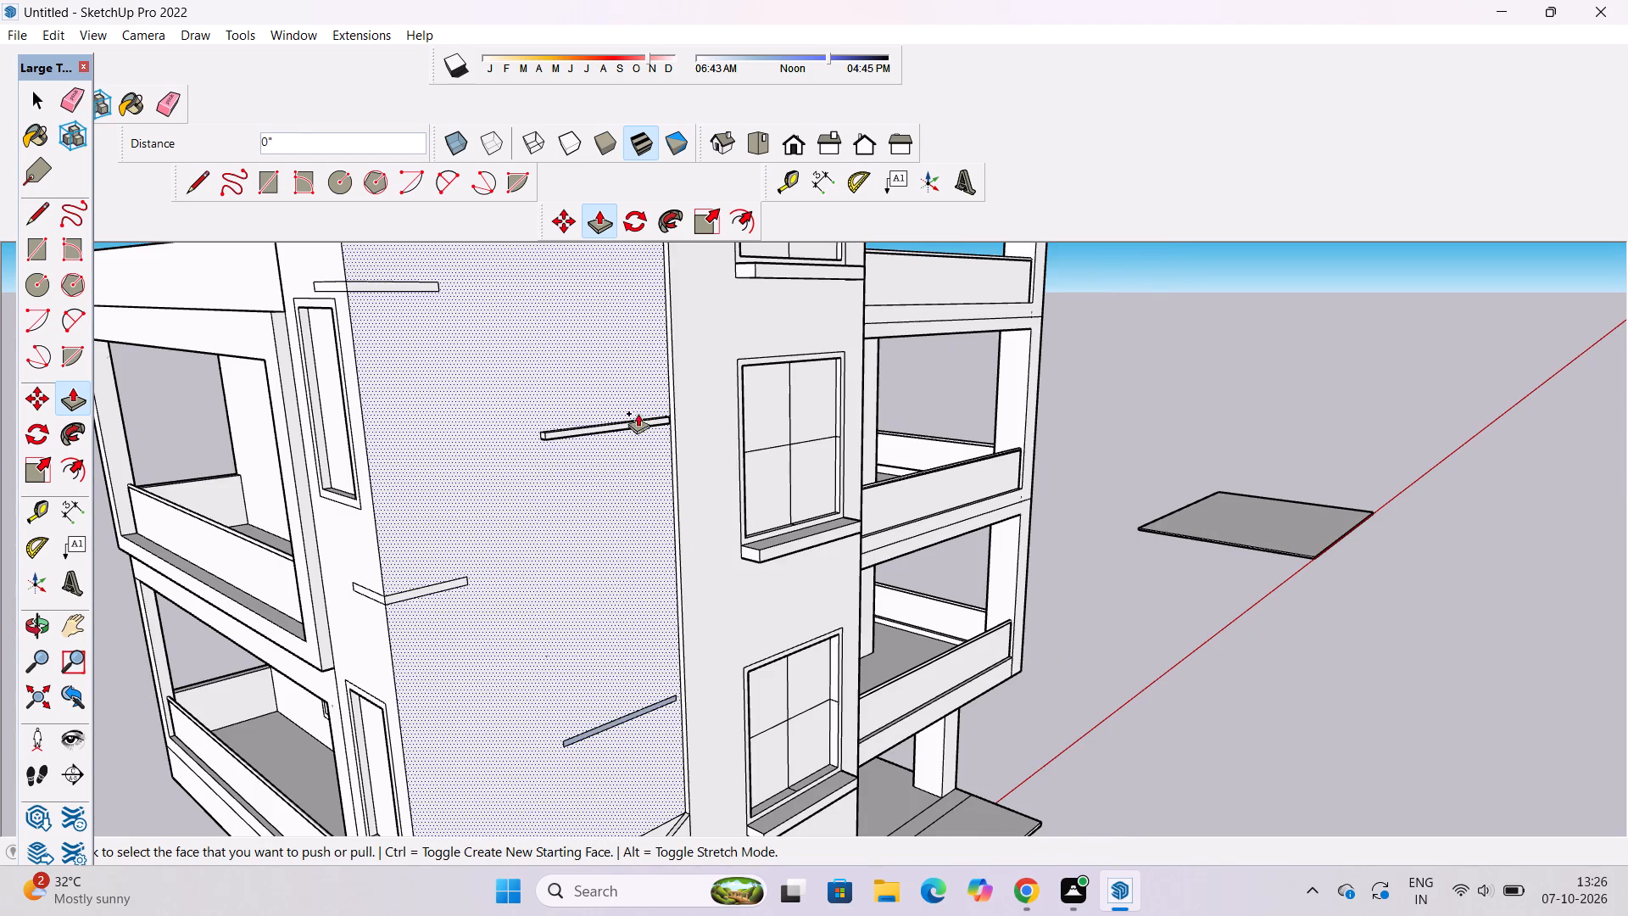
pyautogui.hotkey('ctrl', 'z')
# Extrude the lowest horizontal strip beside the vertical joint 1' out from the front wall.
pyautogui.scroll(8, 622, 719)
pyautogui.click(621, 719)
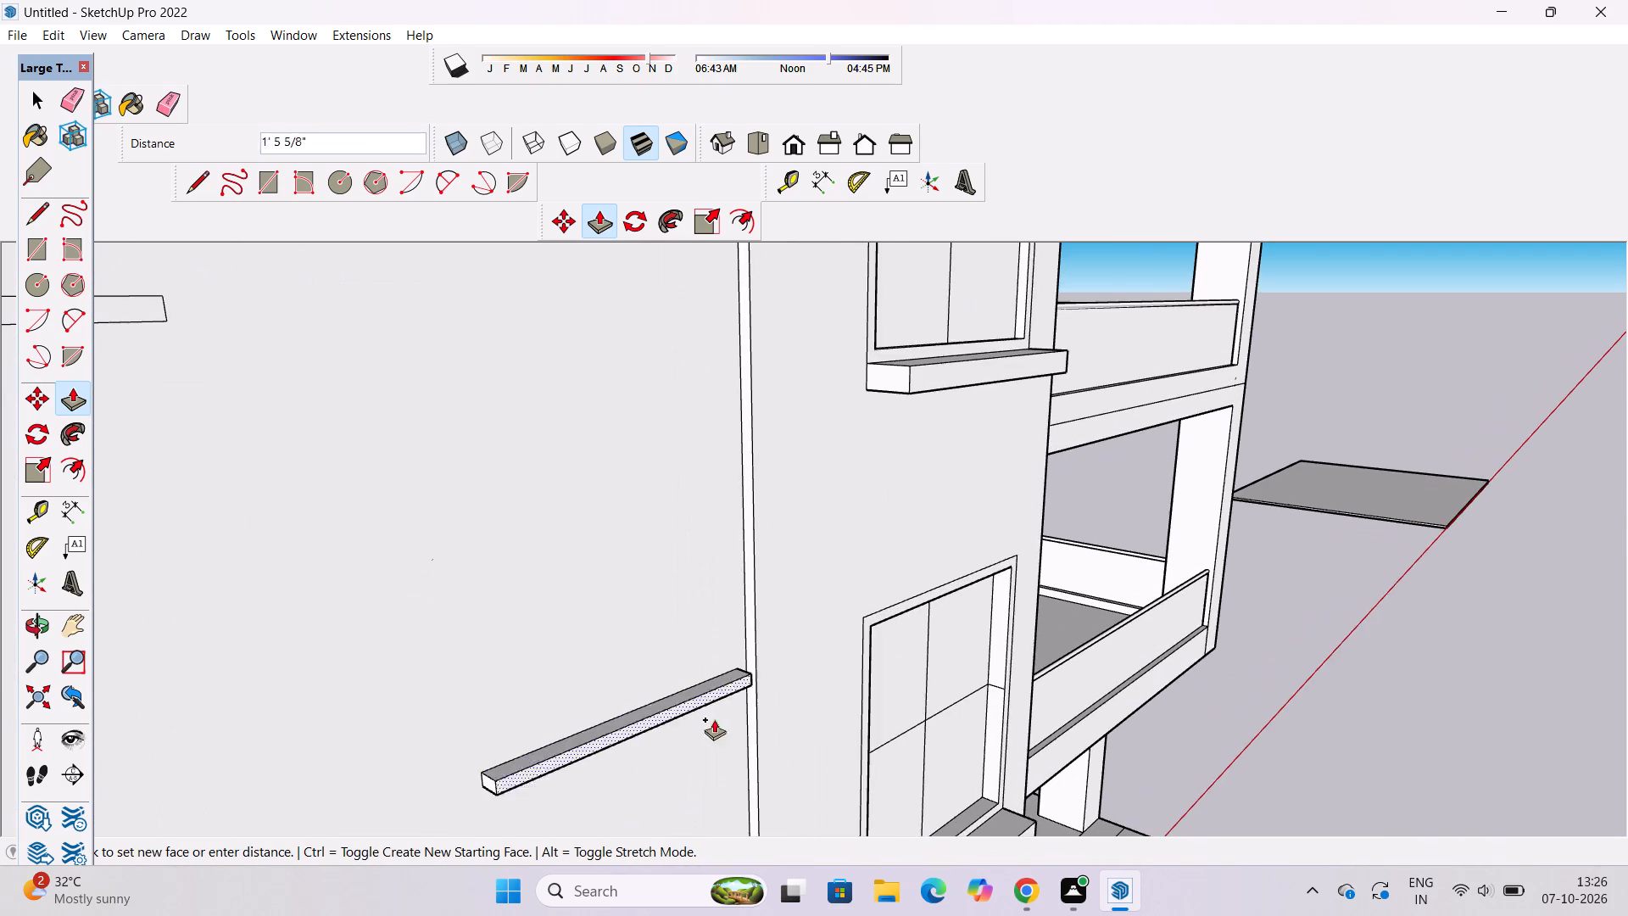
pyautogui.scroll(-2, 716, 702)
pyautogui.write("1'")
pyautogui.press('Return')
# Extrude both faces of the lowest corner band 1' outward and extend the side piece's end to fill the corner gap.
pyautogui.scroll(-5, 620, 649)
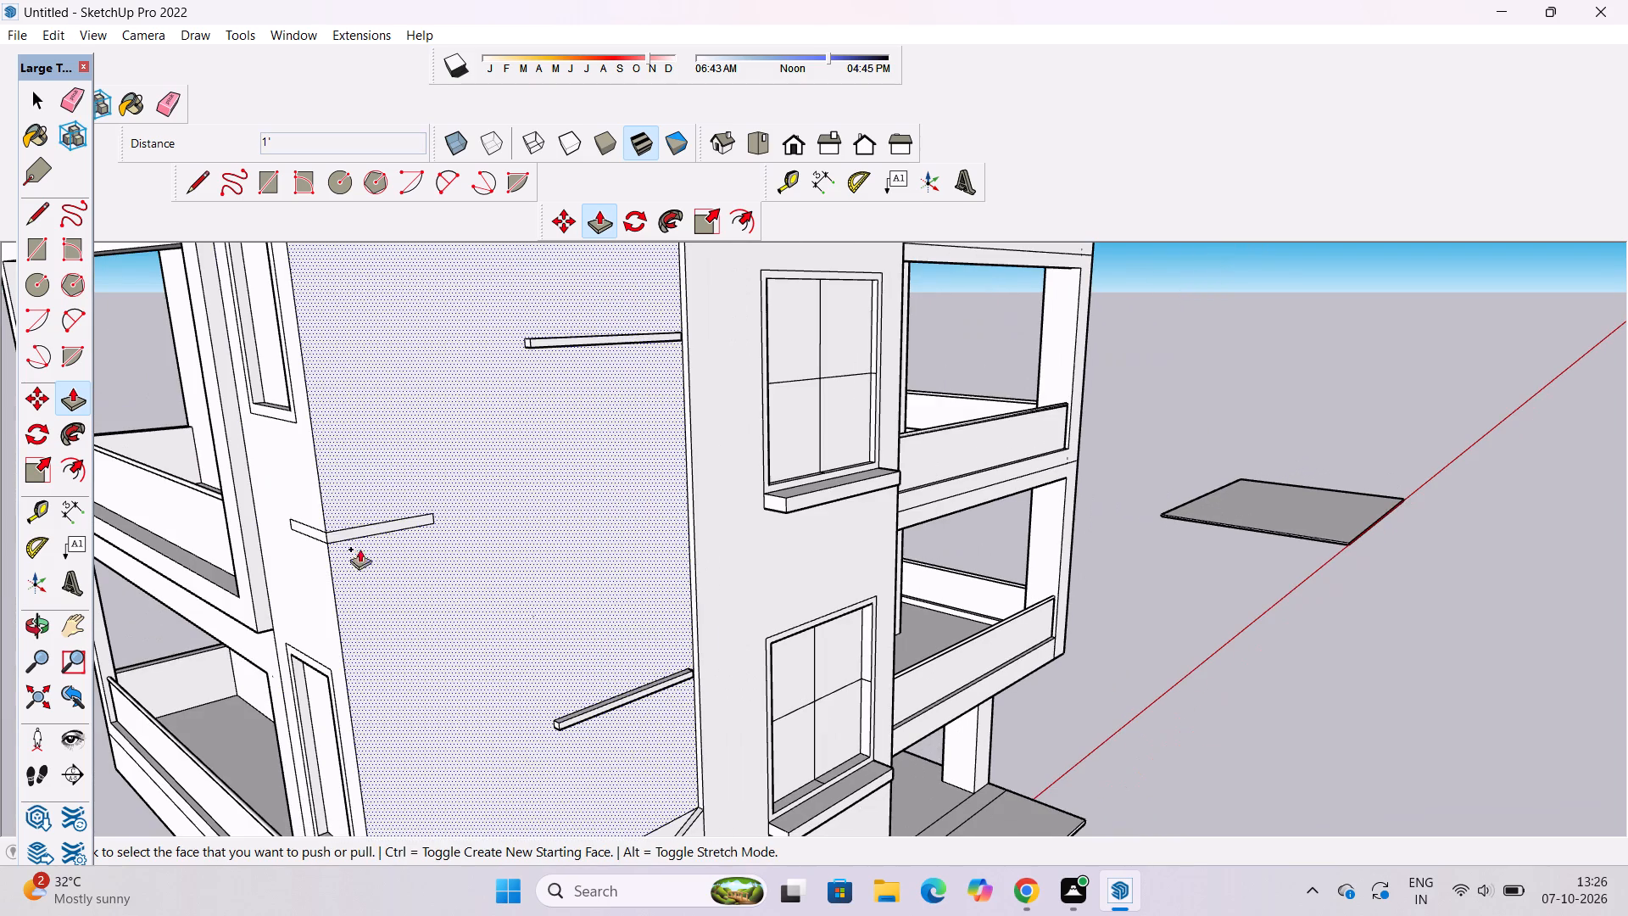
pyautogui.click(362, 533)
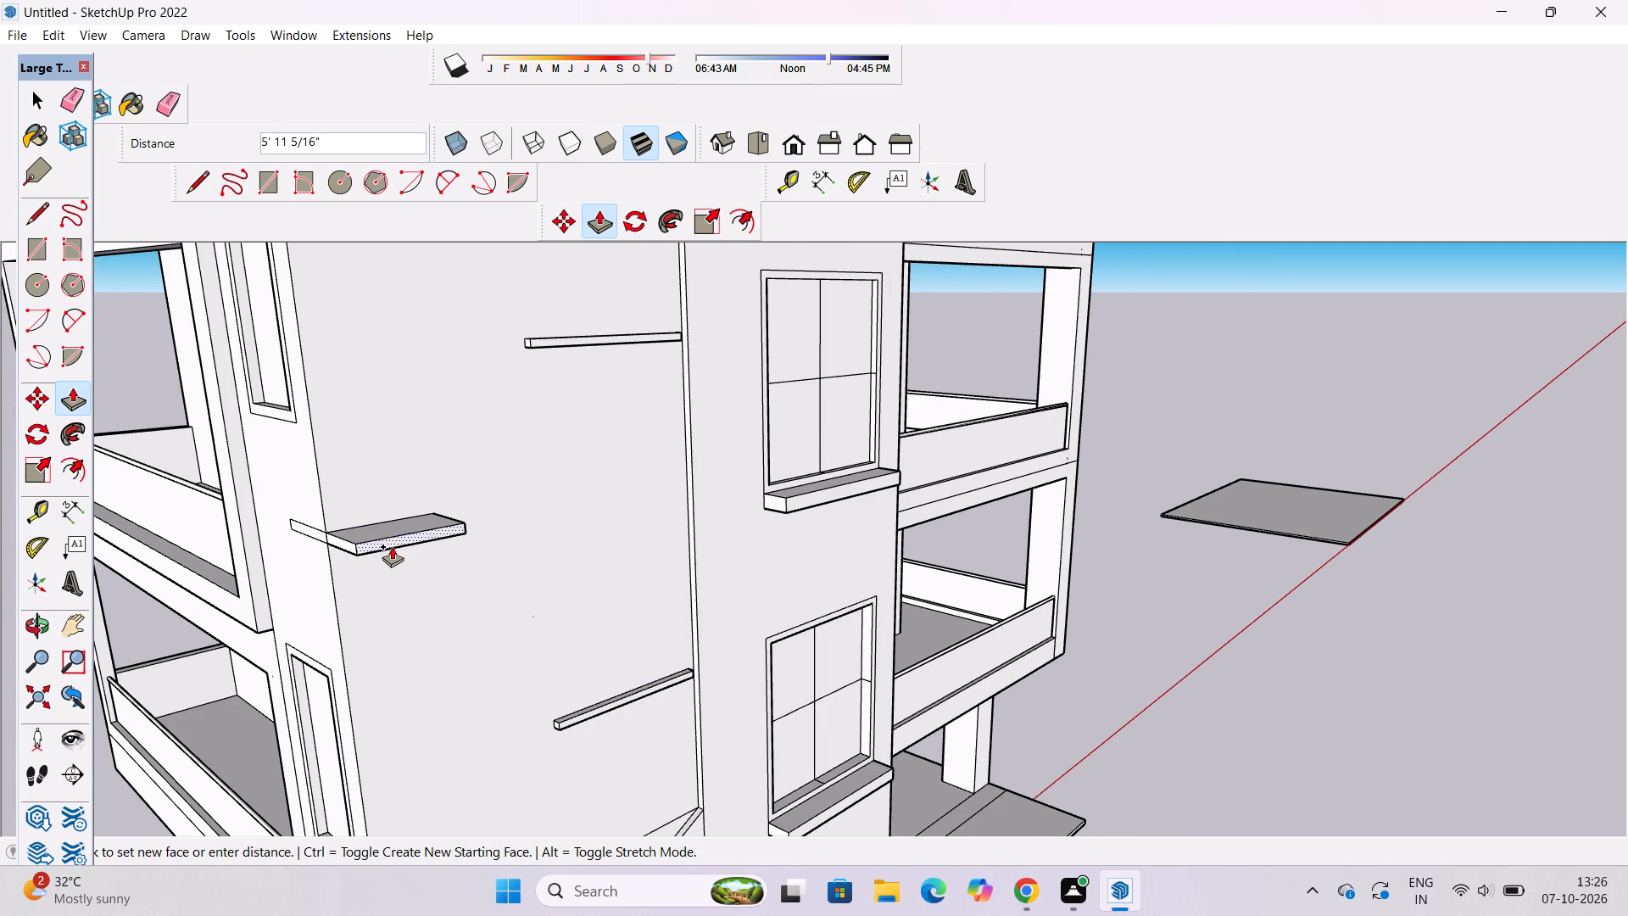
pyautogui.write("1'")
pyautogui.press('Return')
pyautogui.scroll(9, 308, 527)
pyautogui.click(316, 536)
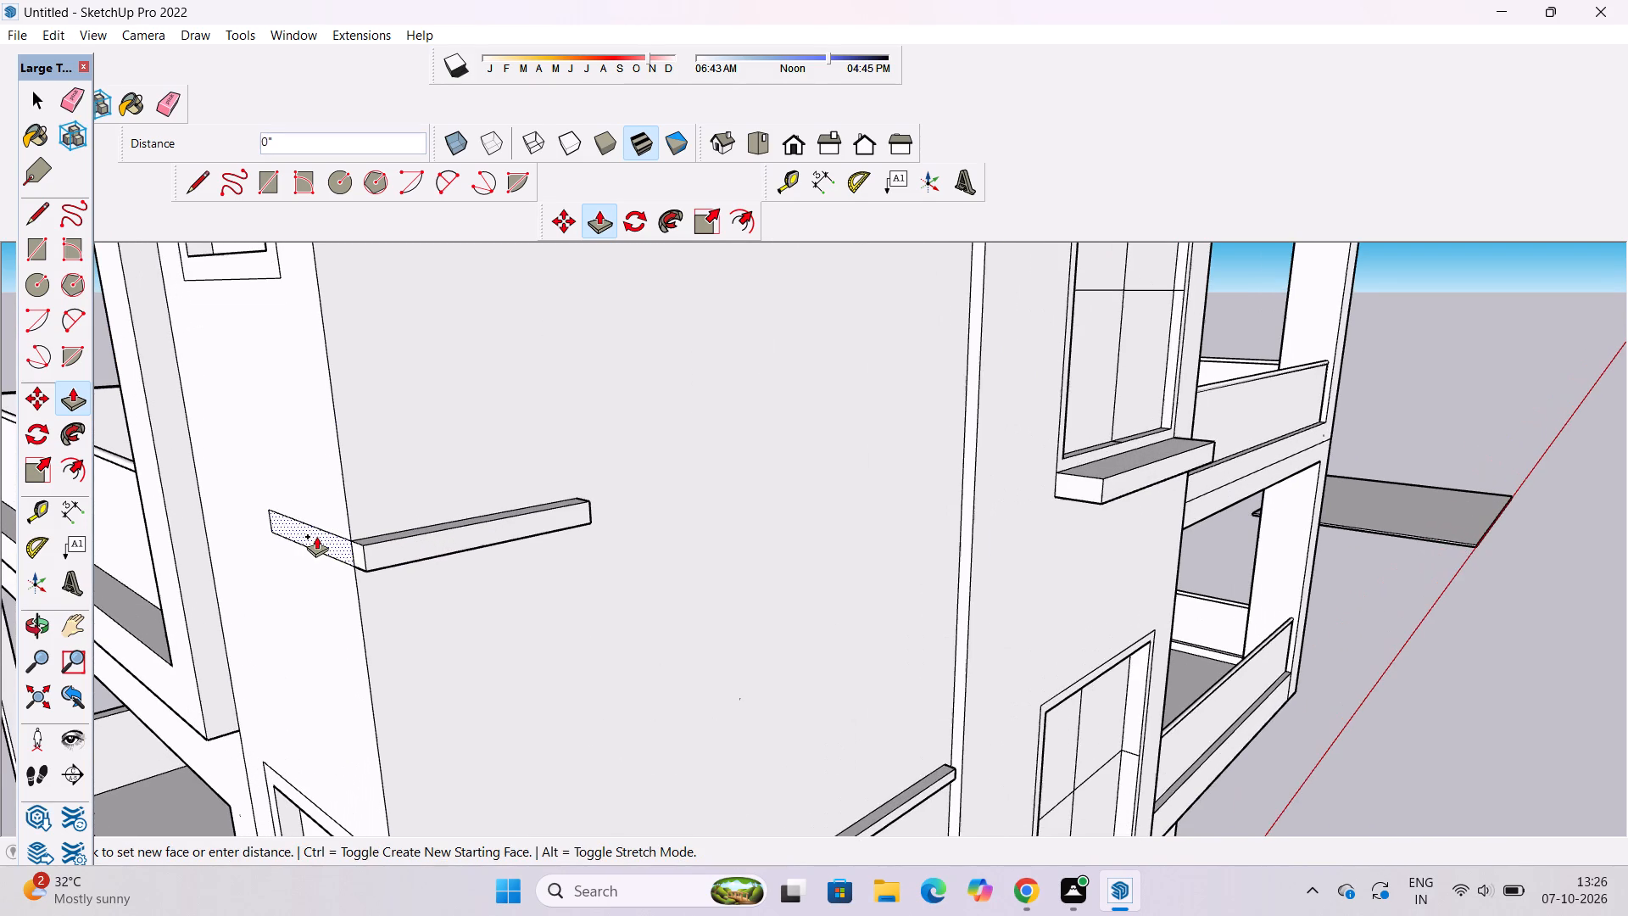
pyautogui.write("1'")
pyautogui.press('Return')
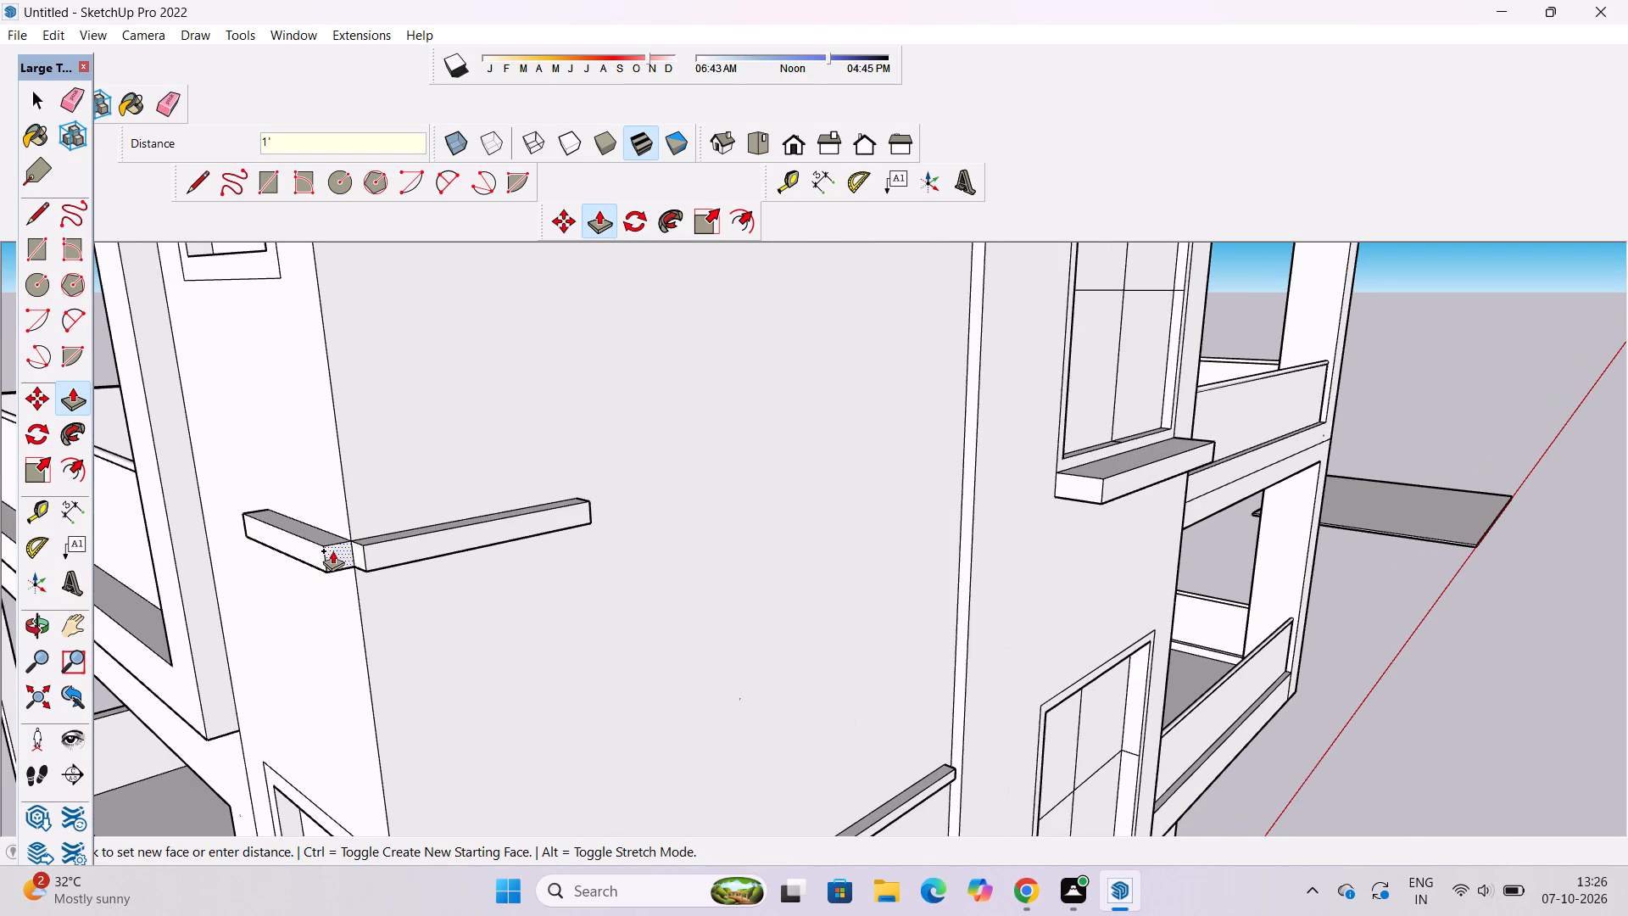
pyautogui.click(334, 550)
pyautogui.click(388, 539)
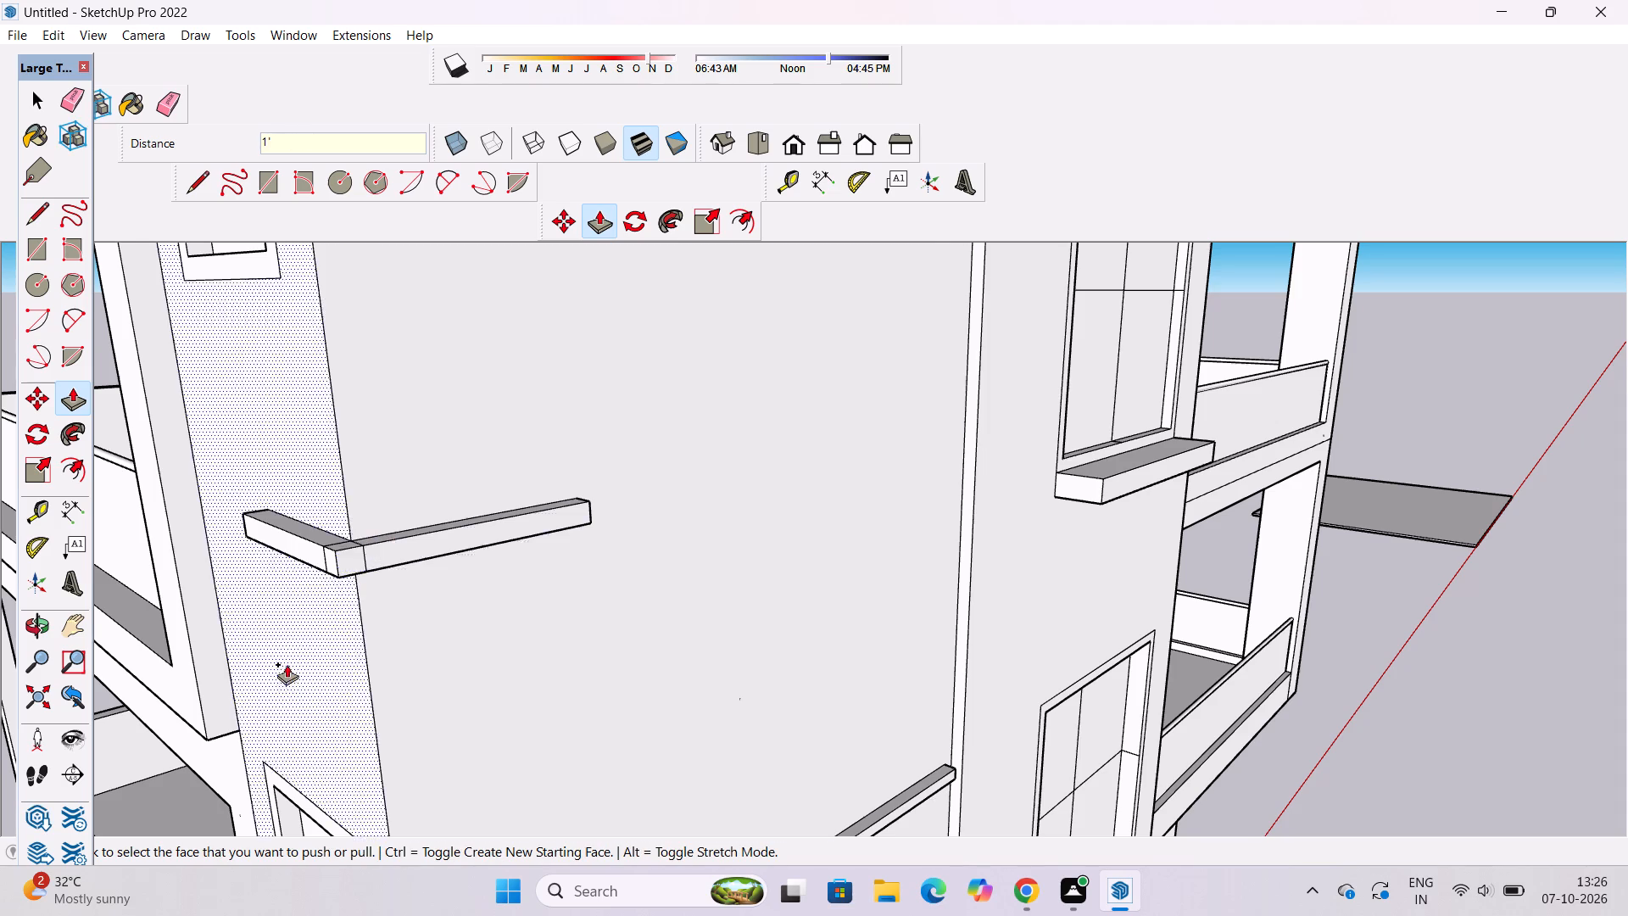
# Extrude both faces of the second-lowest corner band 1' outward and extend the side piece's end flush with the front piece.
pyautogui.scroll(-10, 284, 672)
pyautogui.scroll(-5, 399, 411)
pyautogui.scroll(14, 317, 340)
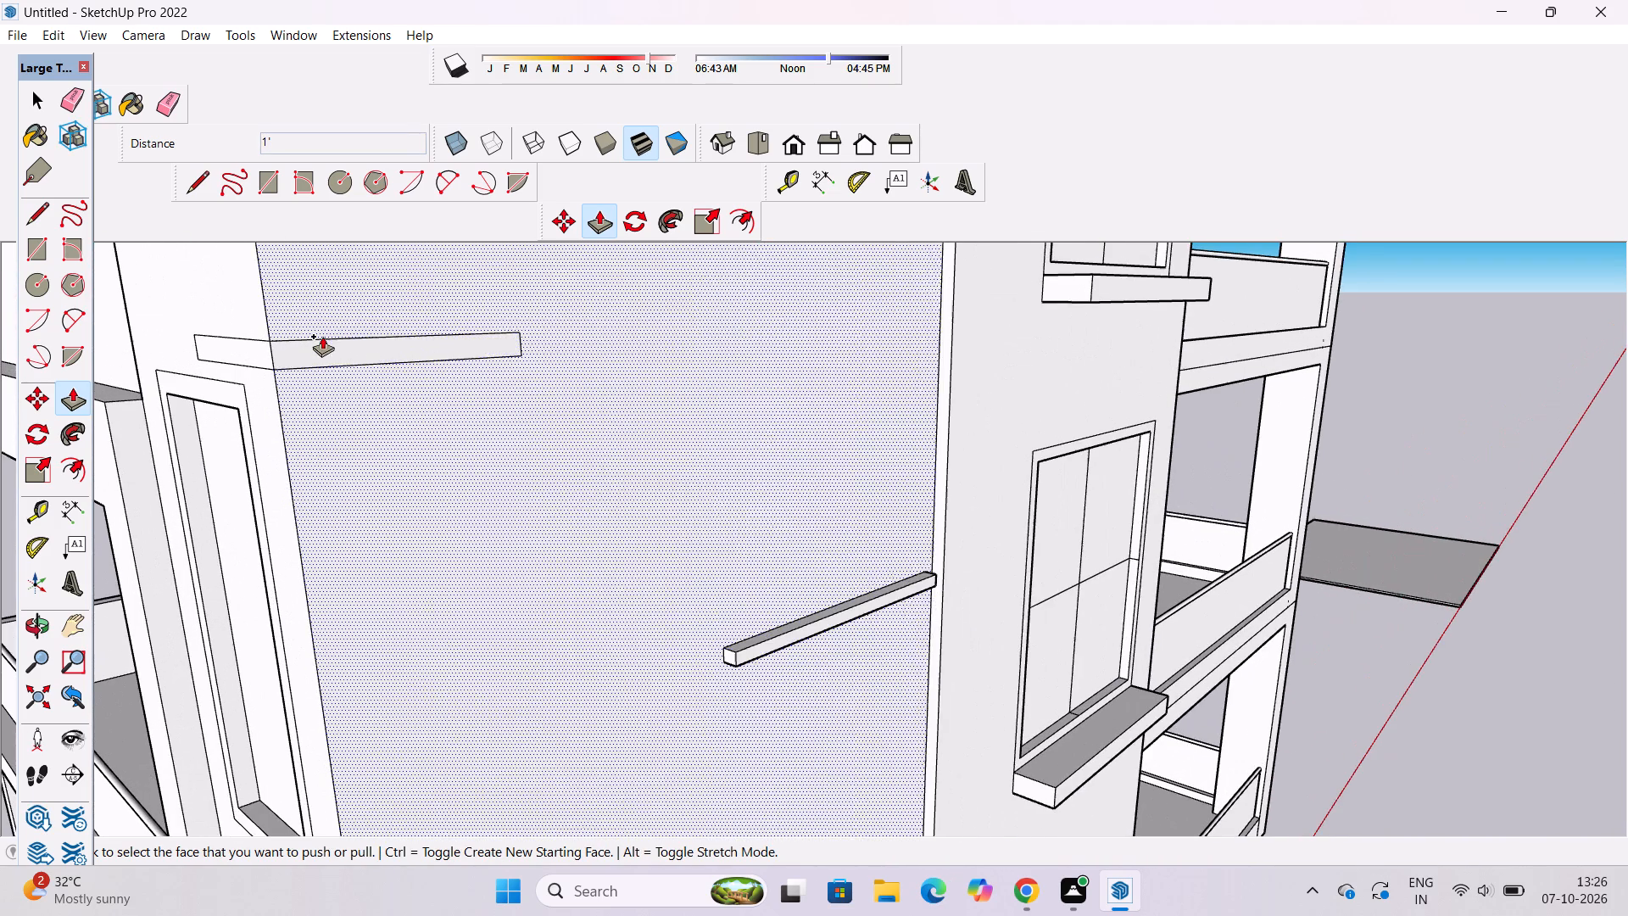
pyautogui.scroll(1, 322, 336)
pyautogui.click(326, 349)
pyautogui.write("1'")
pyautogui.press('Return')
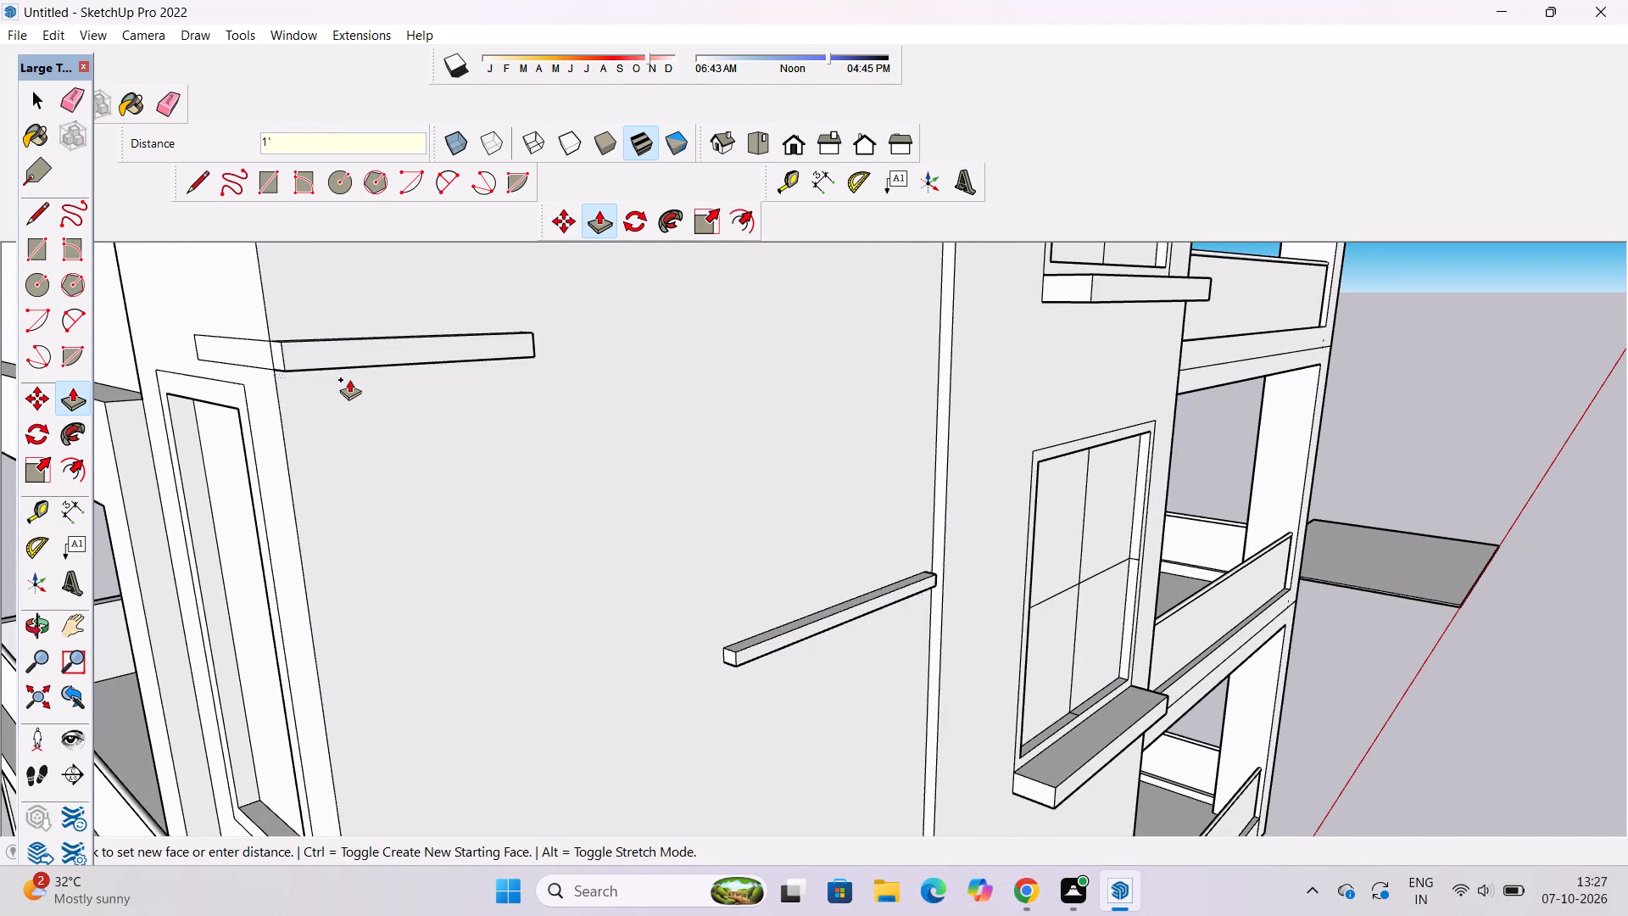
pyautogui.click(252, 347)
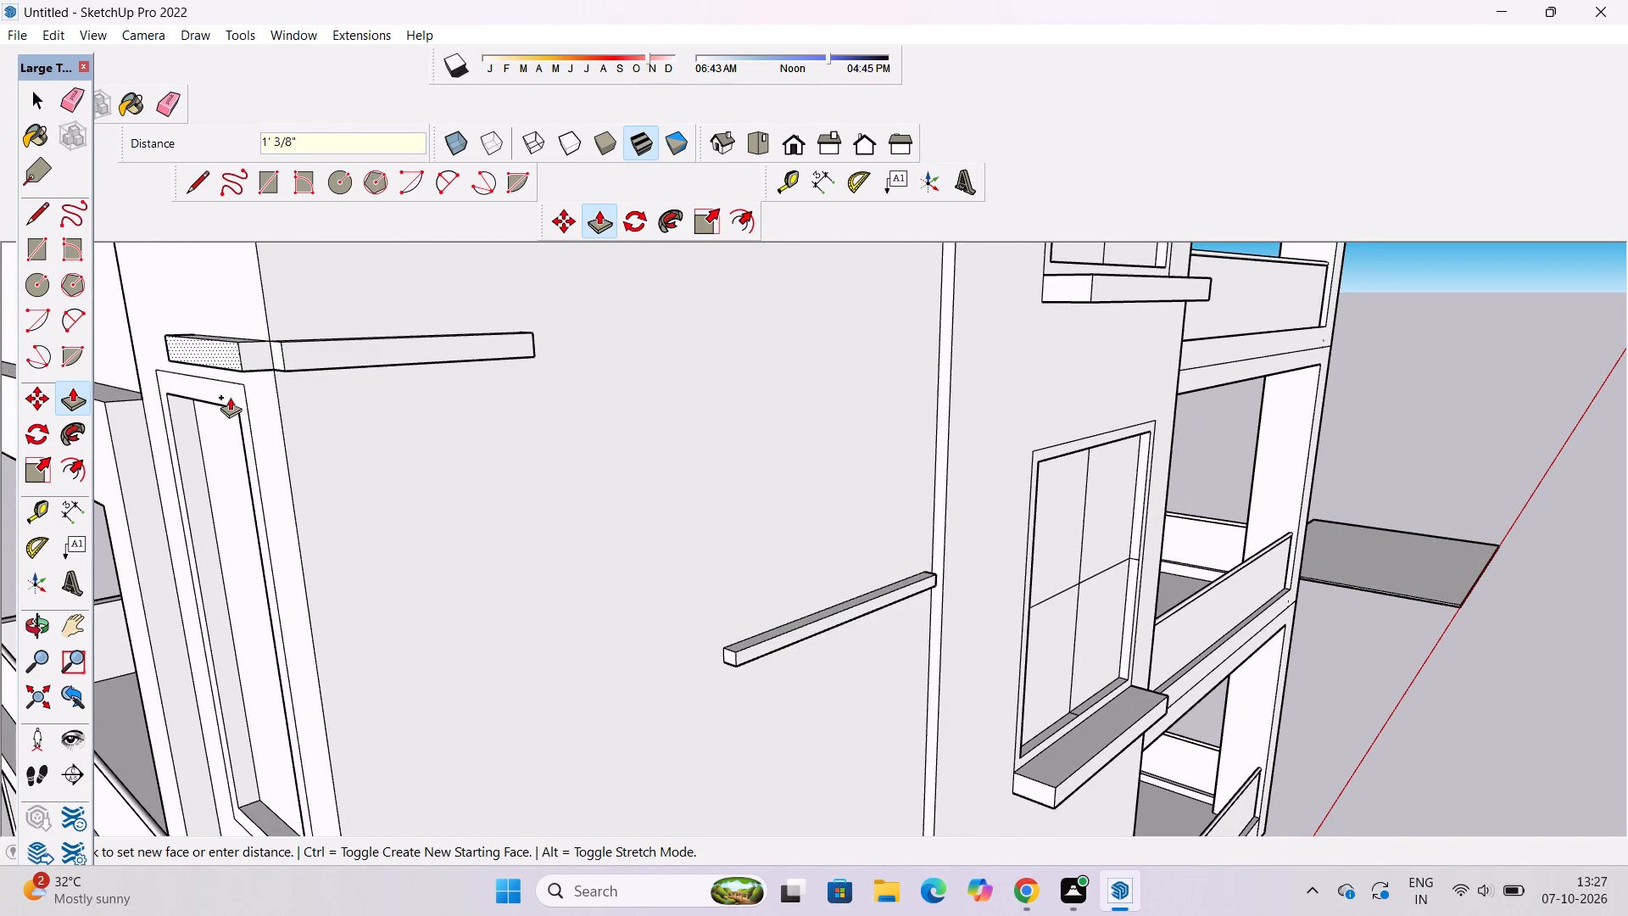
pyautogui.write("1'")
pyautogui.press('Return')
pyautogui.click(248, 354)
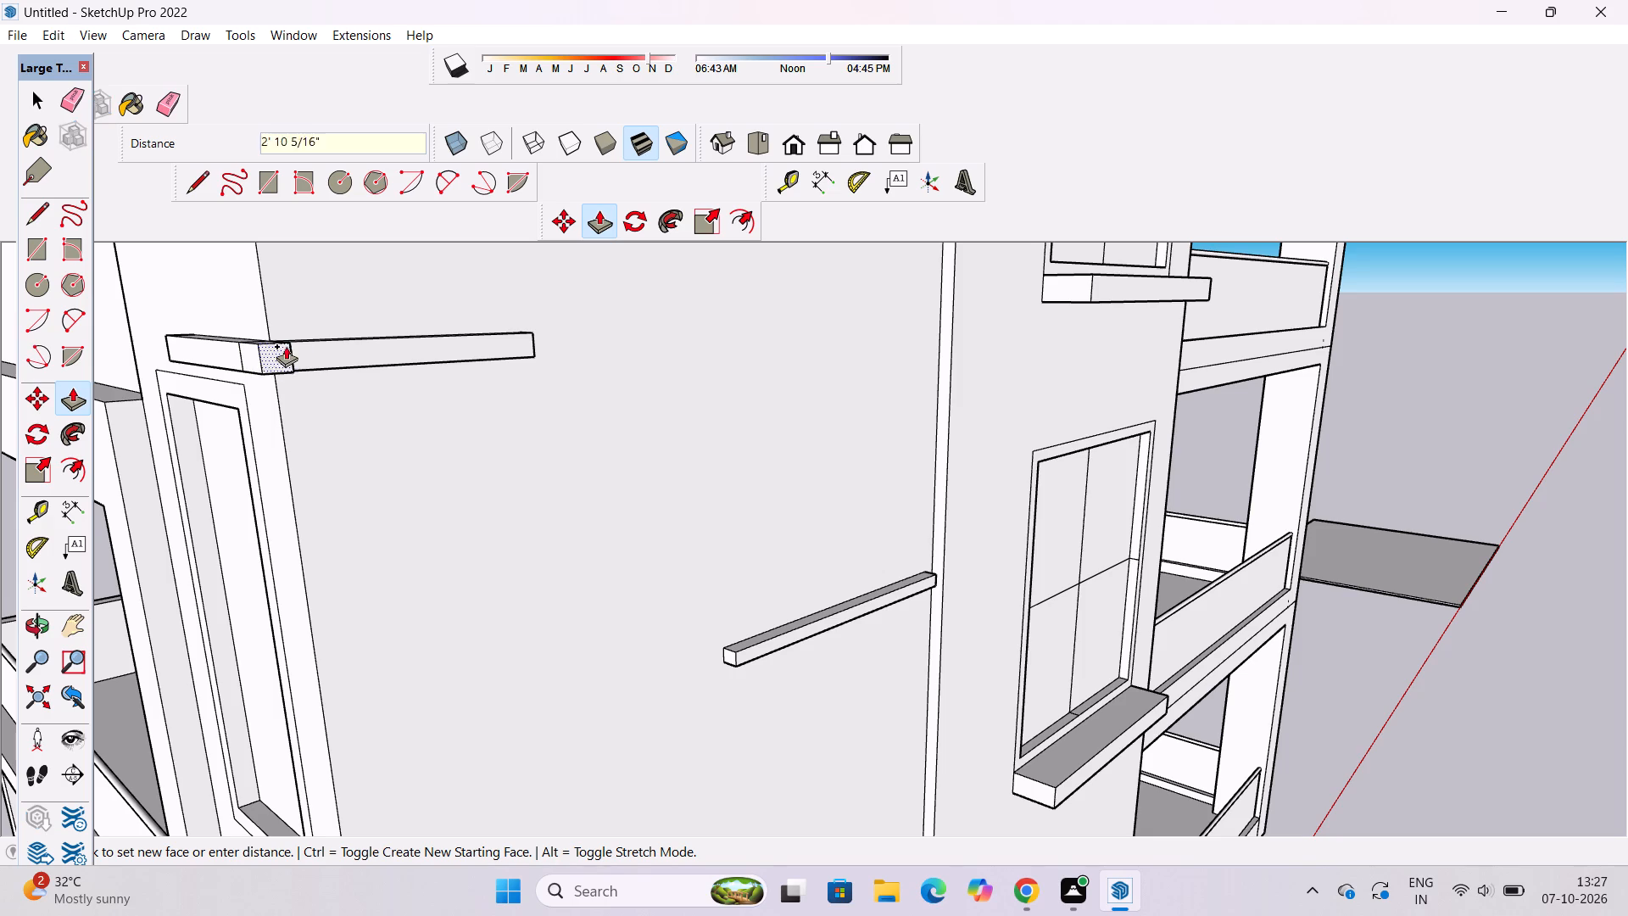
pyautogui.click(409, 340)
# Extrude the second-highest horizontal strip beside the vertical joint 1' out from the front wall.
pyautogui.scroll(-5, 415, 572)
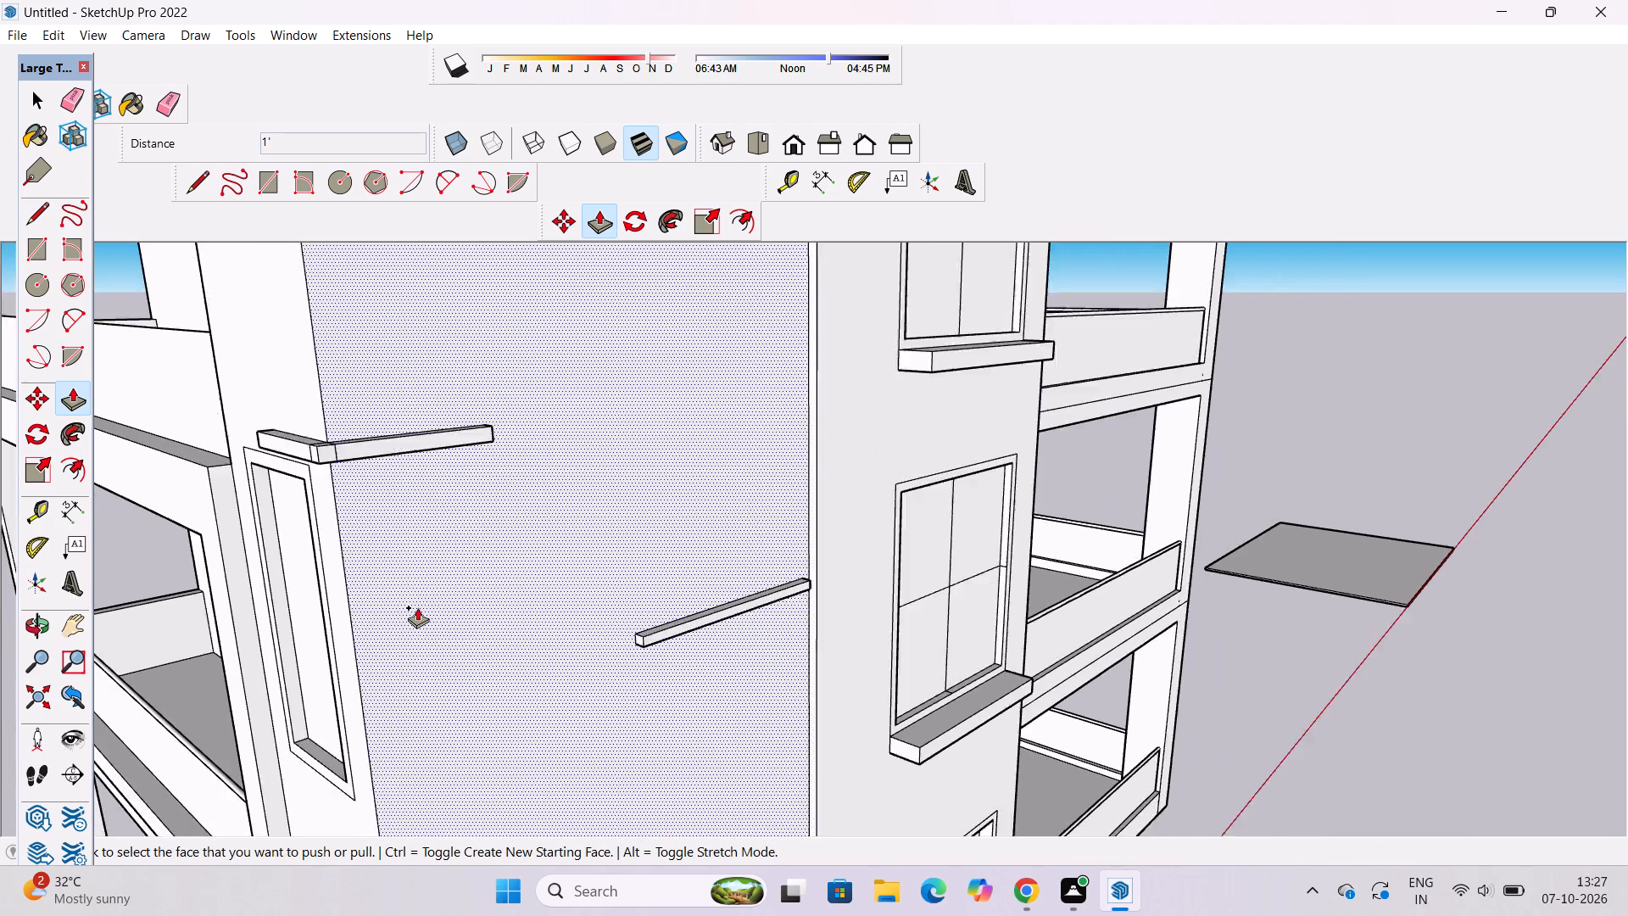
pyautogui.scroll(-11, 417, 607)
pyautogui.scroll(5, 407, 327)
pyautogui.scroll(-4, 399, 523)
pyautogui.scroll(10, 511, 475)
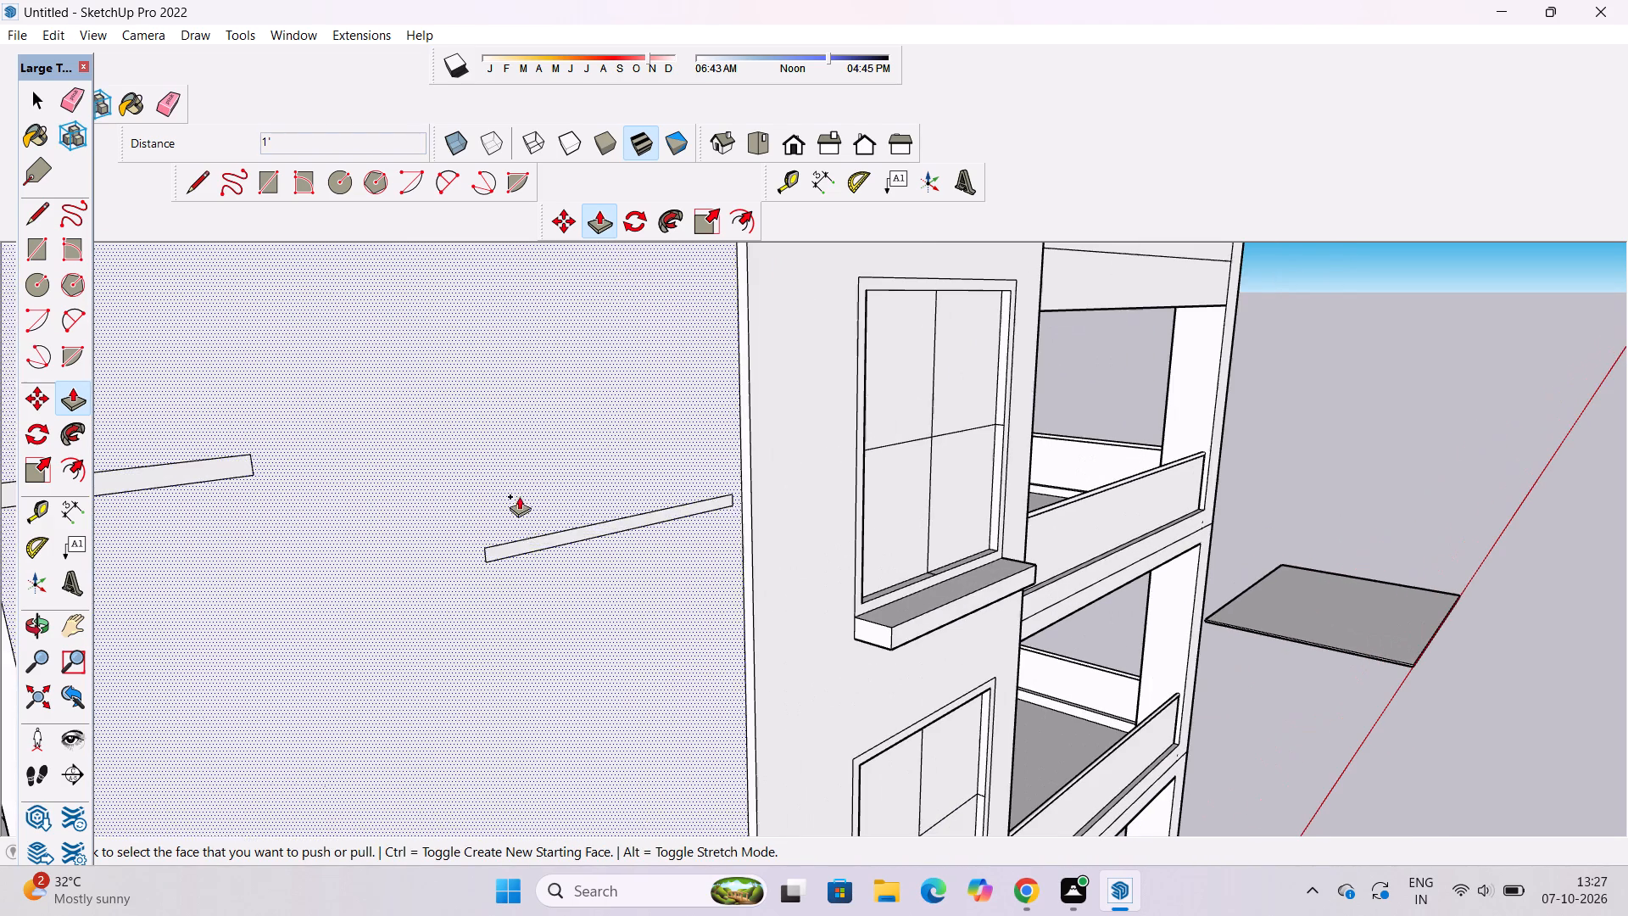
pyautogui.click(538, 541)
pyautogui.write("1'")
pyautogui.press('Return')
# Extrude the topmost horizontal strip beside the vertical joint 1' out from the front wall.
pyautogui.scroll(-5, 479, 578)
pyautogui.scroll(-4, 455, 426)
pyautogui.scroll(5, 505, 286)
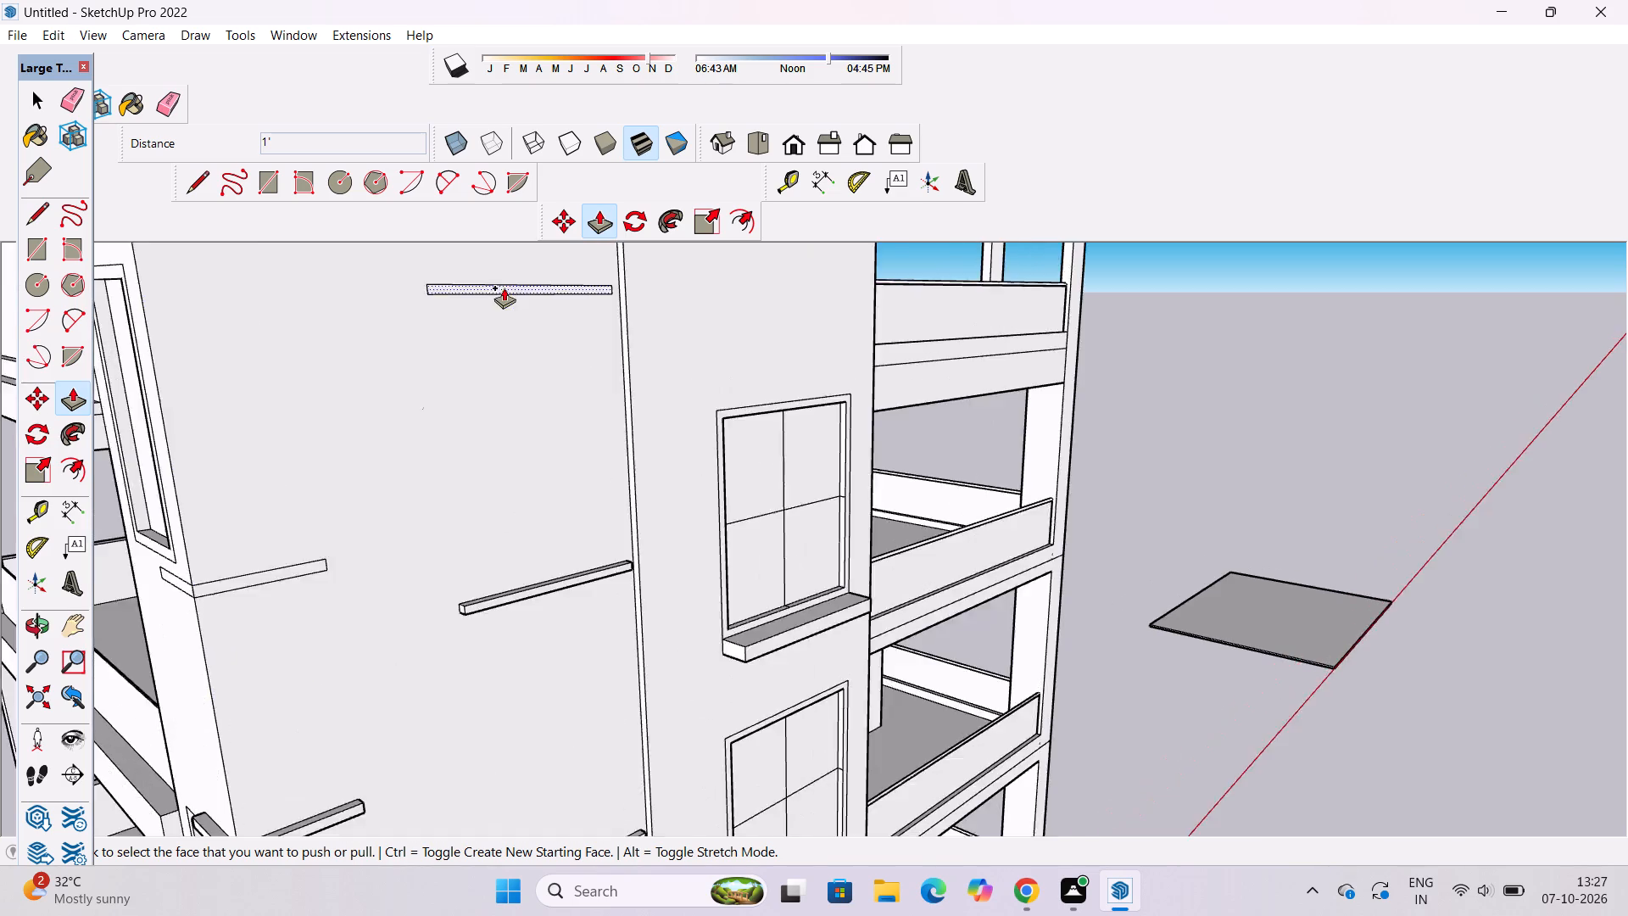
pyautogui.scroll(-11, 436, 572)
pyautogui.scroll(15, 467, 414)
pyautogui.click(482, 554)
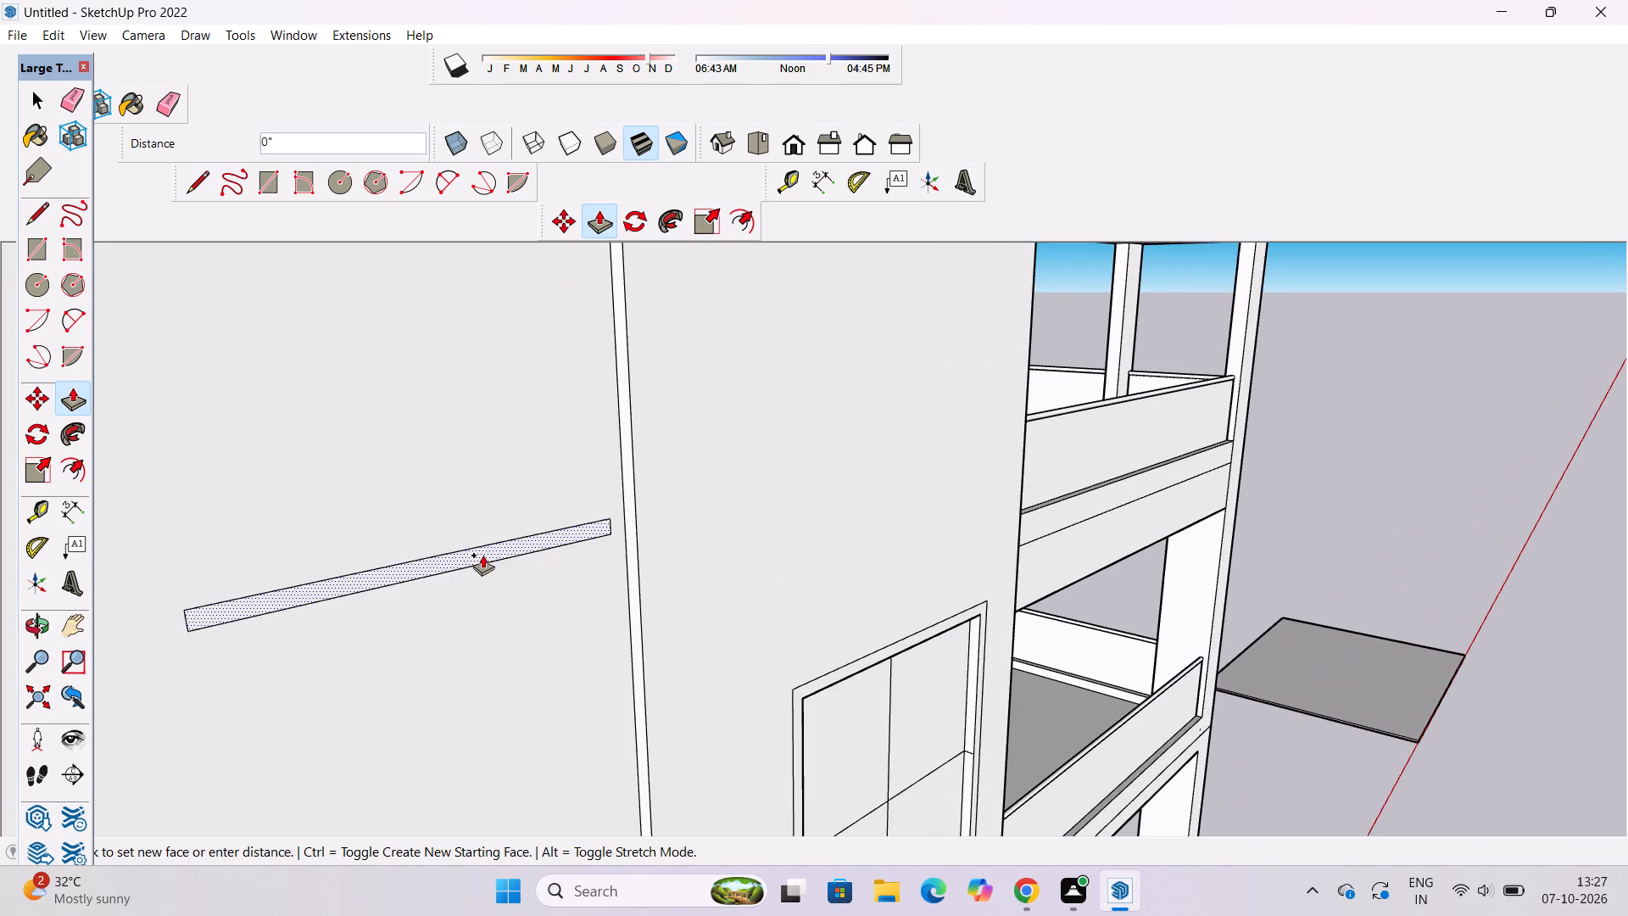
pyautogui.press('1')
pyautogui.press("'")
pyautogui.press('Return')
pyautogui.scroll(-10, 550, 453)
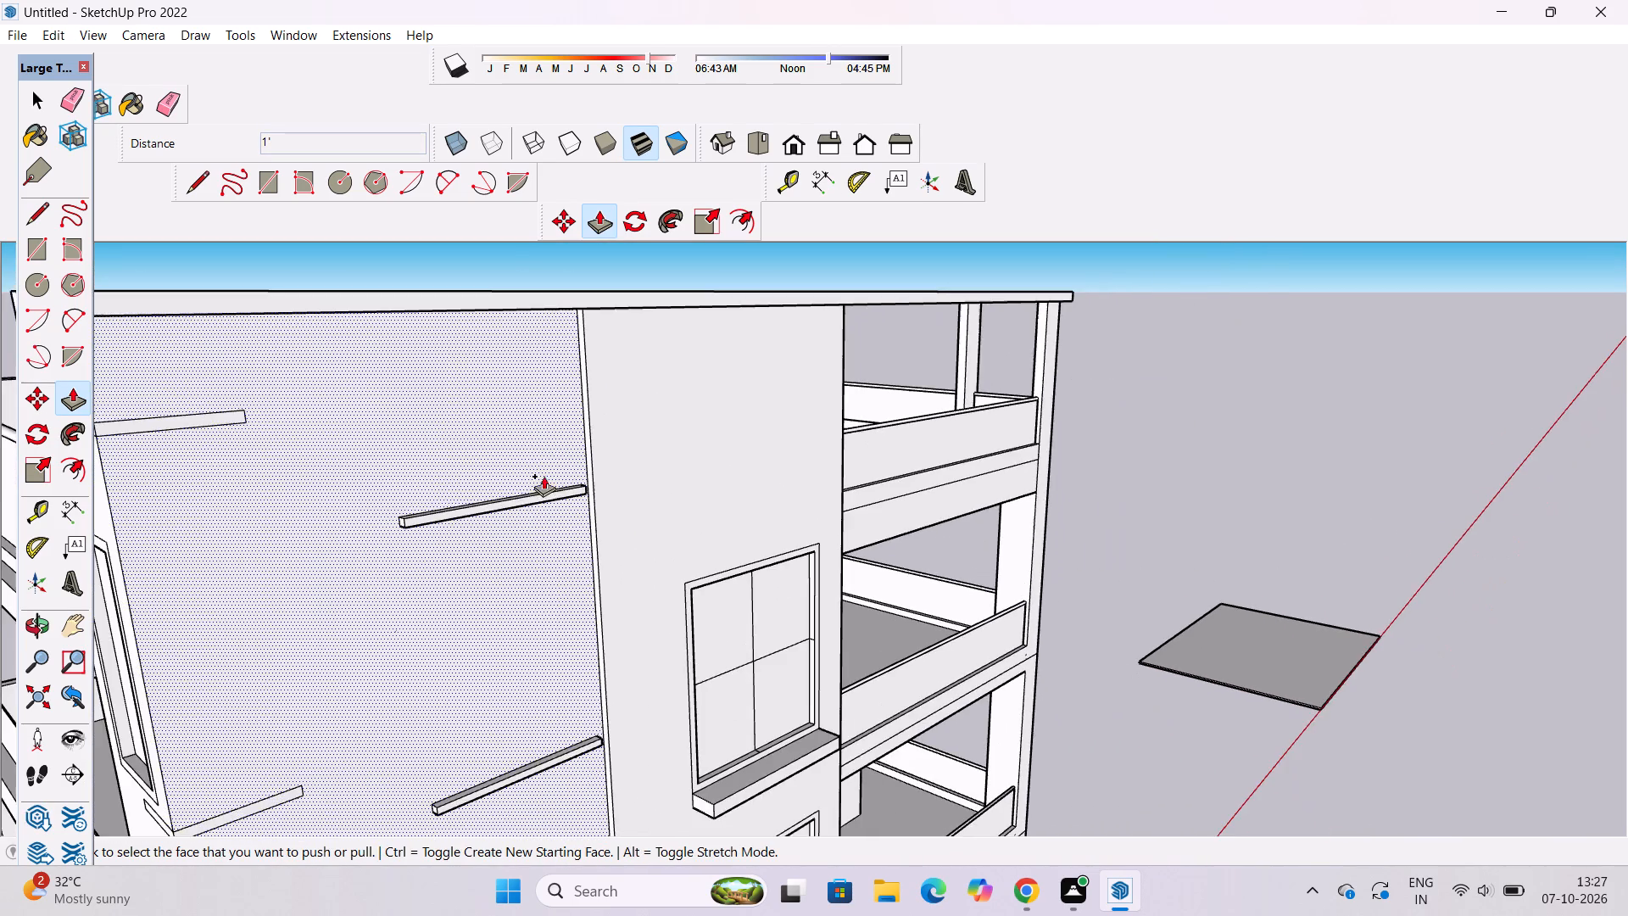
# Extrude both faces of the topmost corner band 1' outward and extend the side piece's end flush with the front piece.
pyautogui.scroll(5, 240, 426)
pyautogui.click(240, 428)
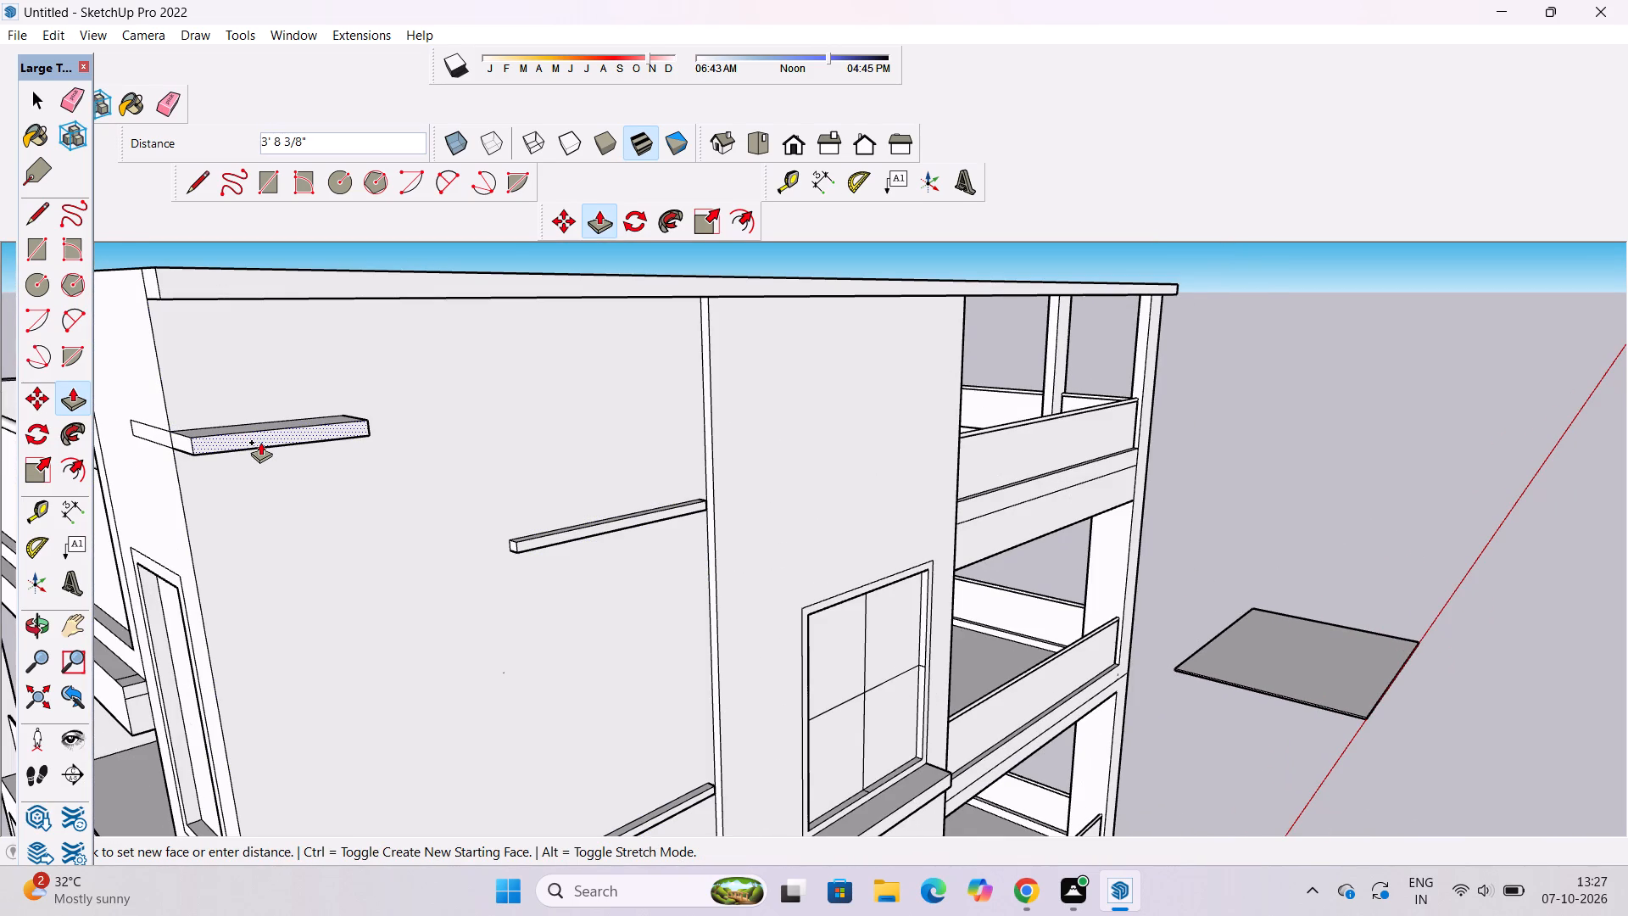
pyautogui.write("1'")
pyautogui.press('Return')
pyautogui.scroll(5, 150, 452)
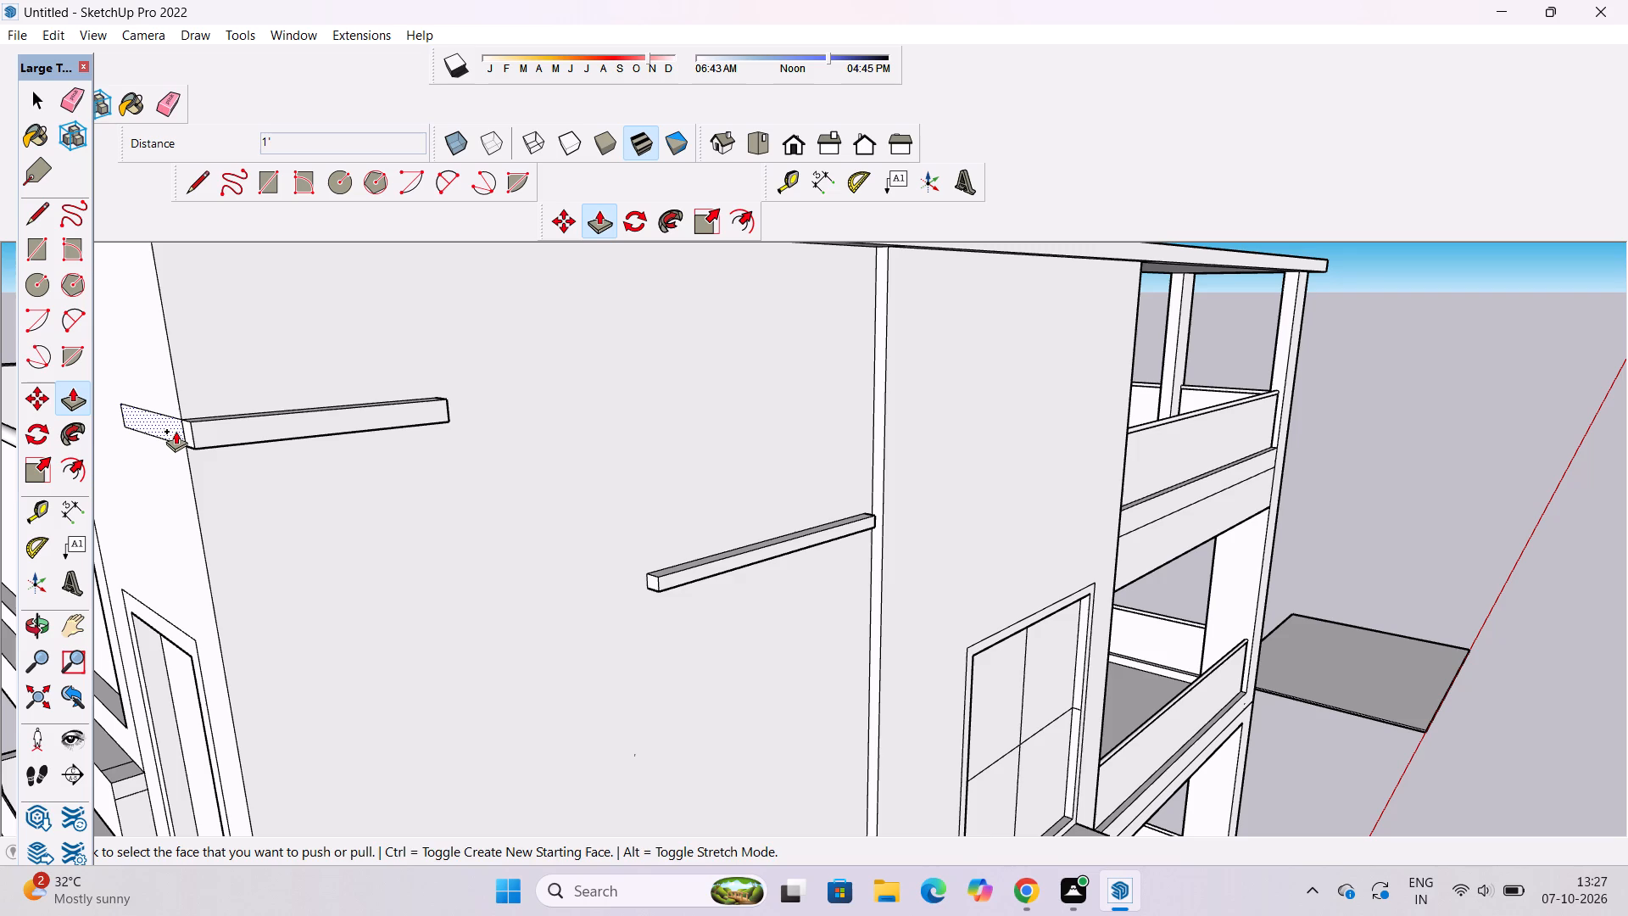
pyautogui.click(176, 429)
pyautogui.write("1'")
pyautogui.press('Return')
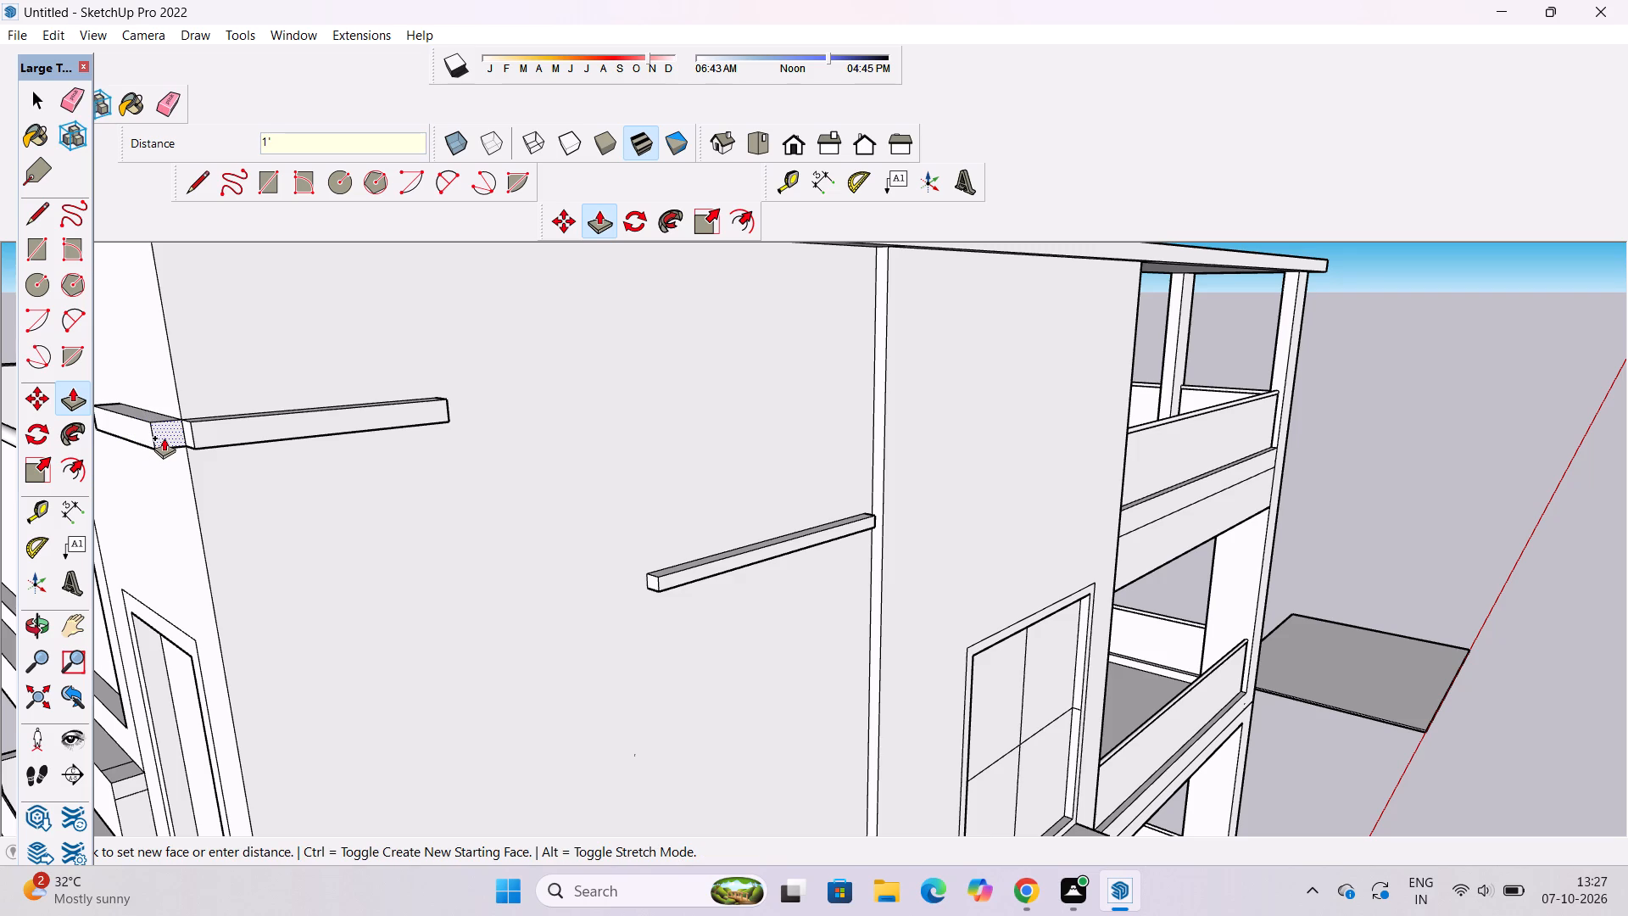
pyautogui.click(164, 438)
pyautogui.click(282, 416)
# Extrude both faces of the second-highest corner band 1' outward and extend the side piece's end flush with the front piece.
pyautogui.scroll(-3, 365, 344)
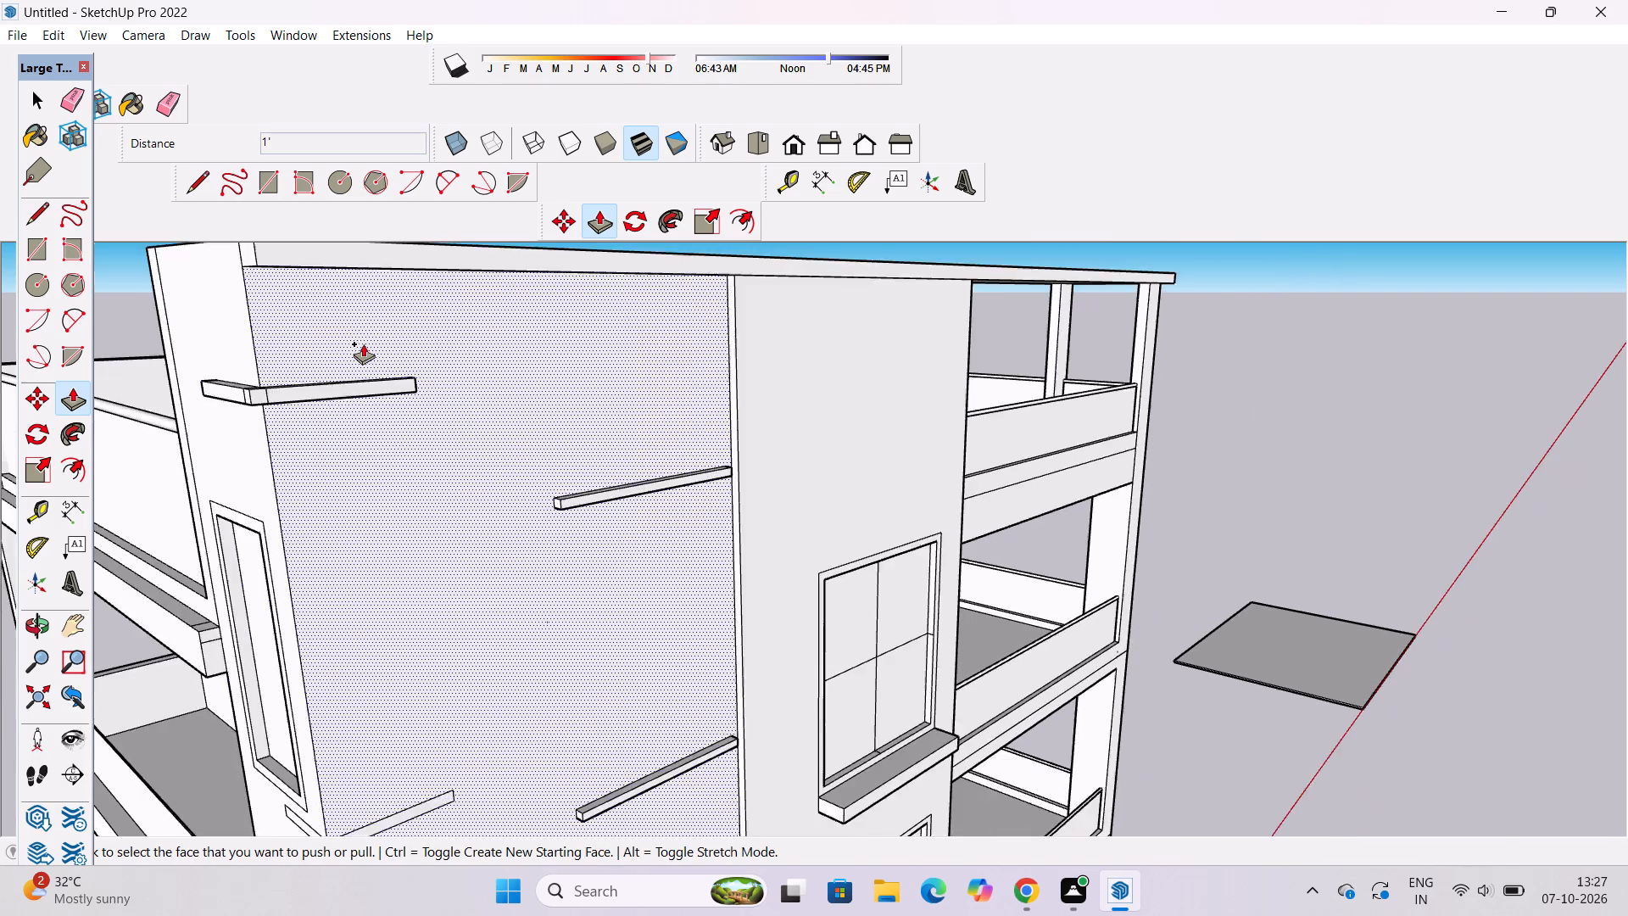
pyautogui.scroll(-7, 363, 343)
pyautogui.scroll(-4, 354, 511)
pyautogui.scroll(11, 378, 690)
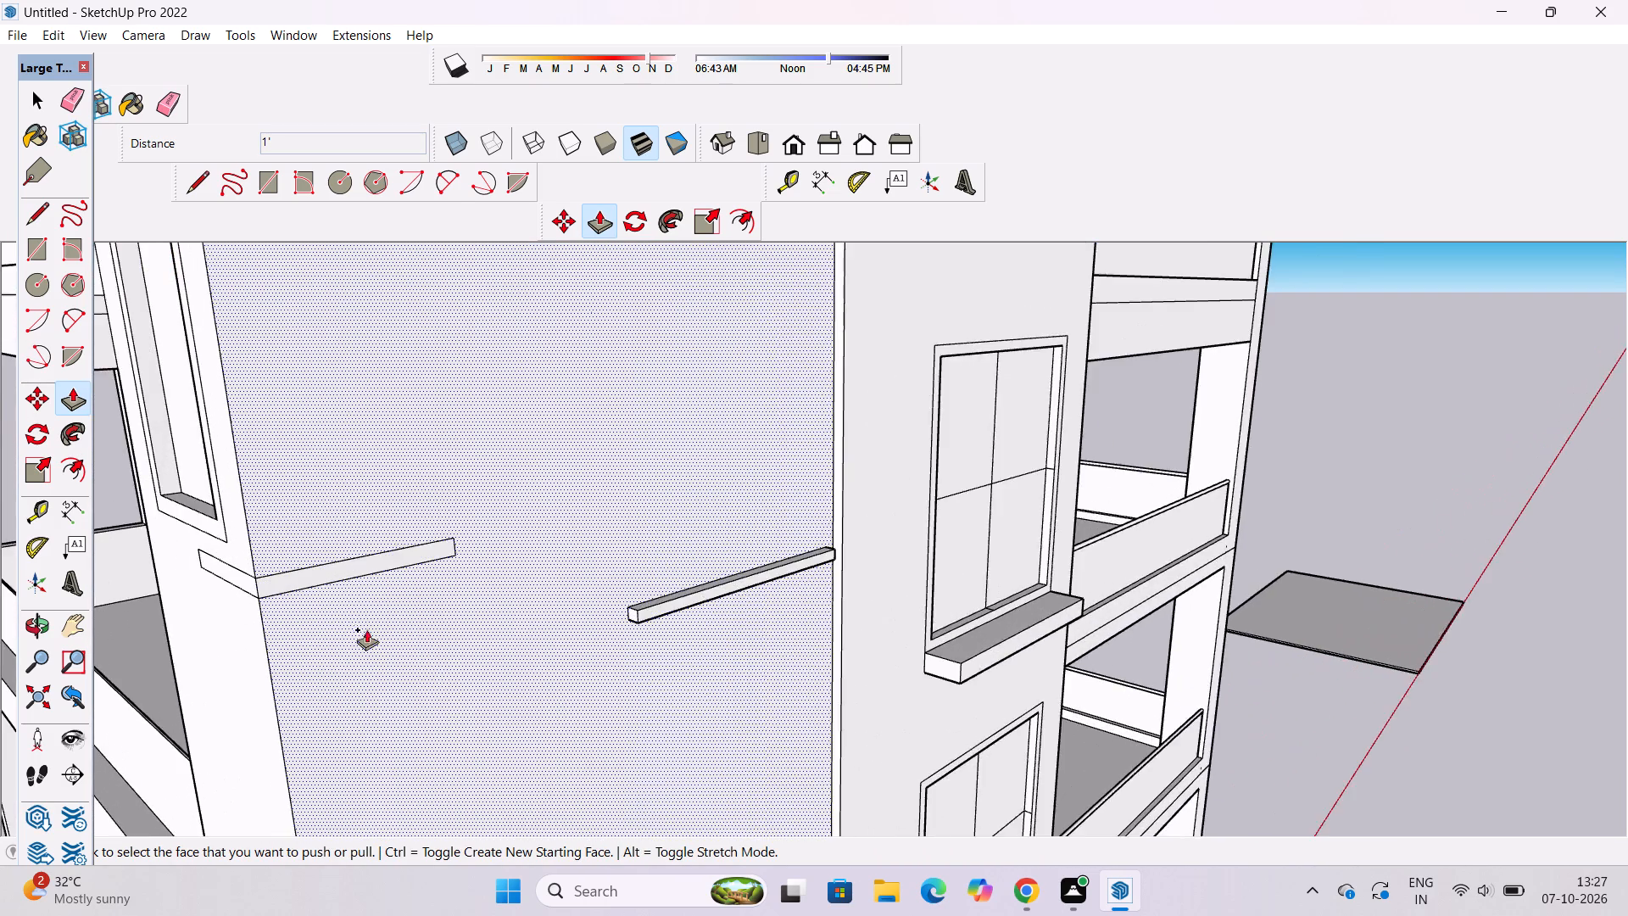
pyautogui.scroll(4, 366, 629)
pyautogui.click(367, 541)
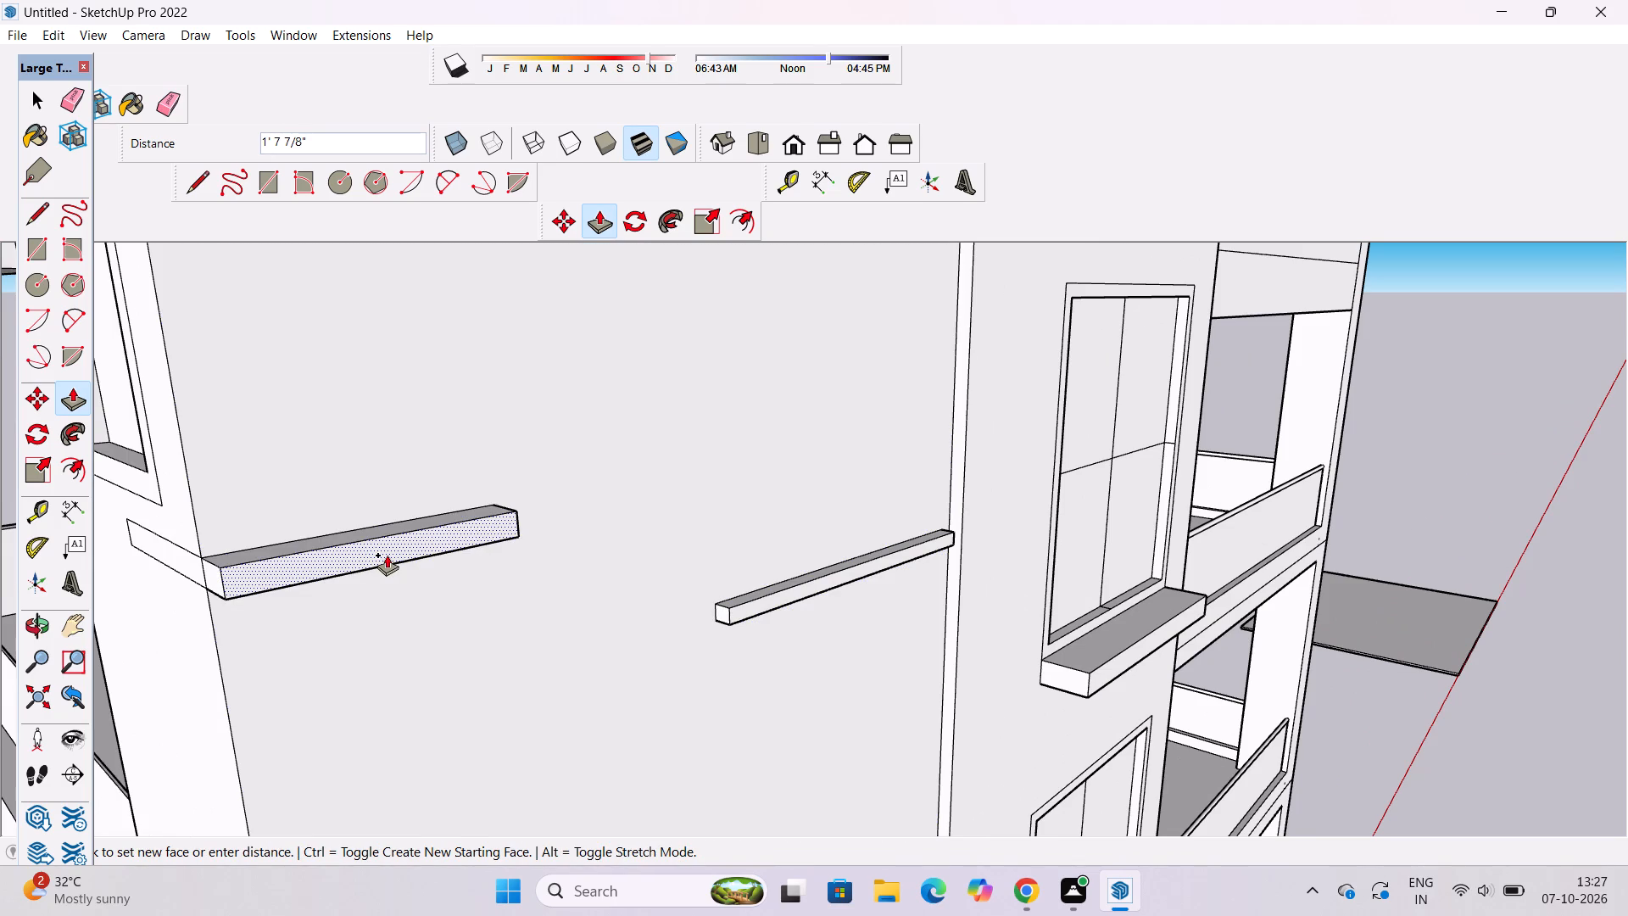
pyautogui.write("1'")
pyautogui.press('Return')
pyautogui.click(191, 567)
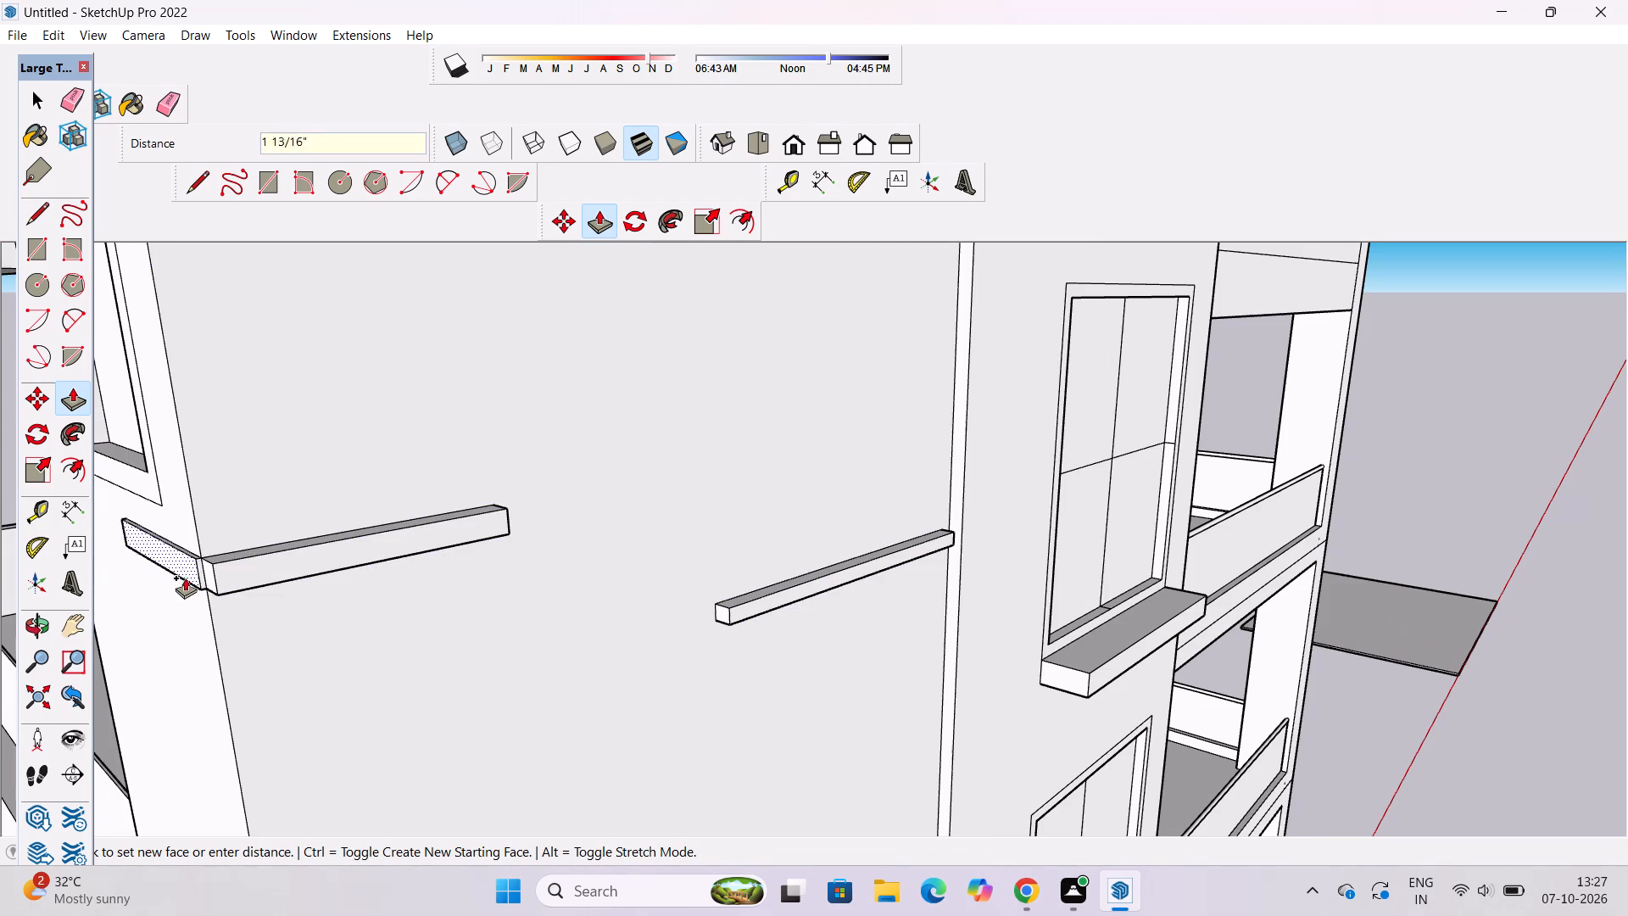
pyautogui.write("1'")
pyautogui.press('Return')
pyautogui.click(178, 577)
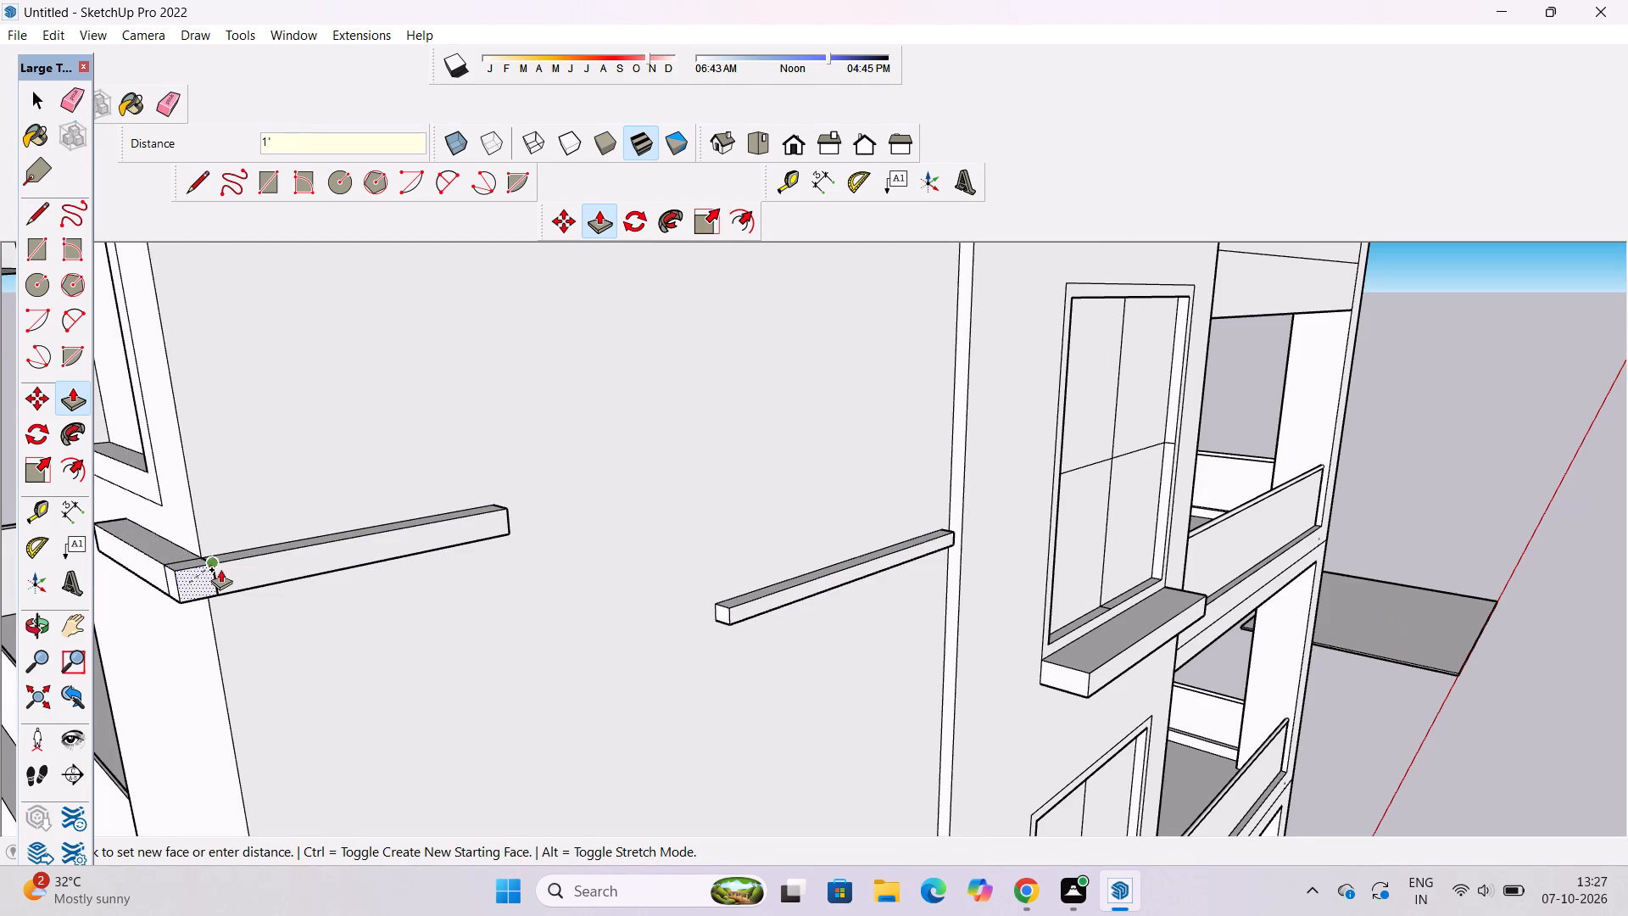
pyautogui.click(242, 565)
# Erase the seam lines on the top and outer faces at the corner of the second-highest band.
pyautogui.scroll(-16, 402, 478)
pyautogui.scroll(-6, 331, 449)
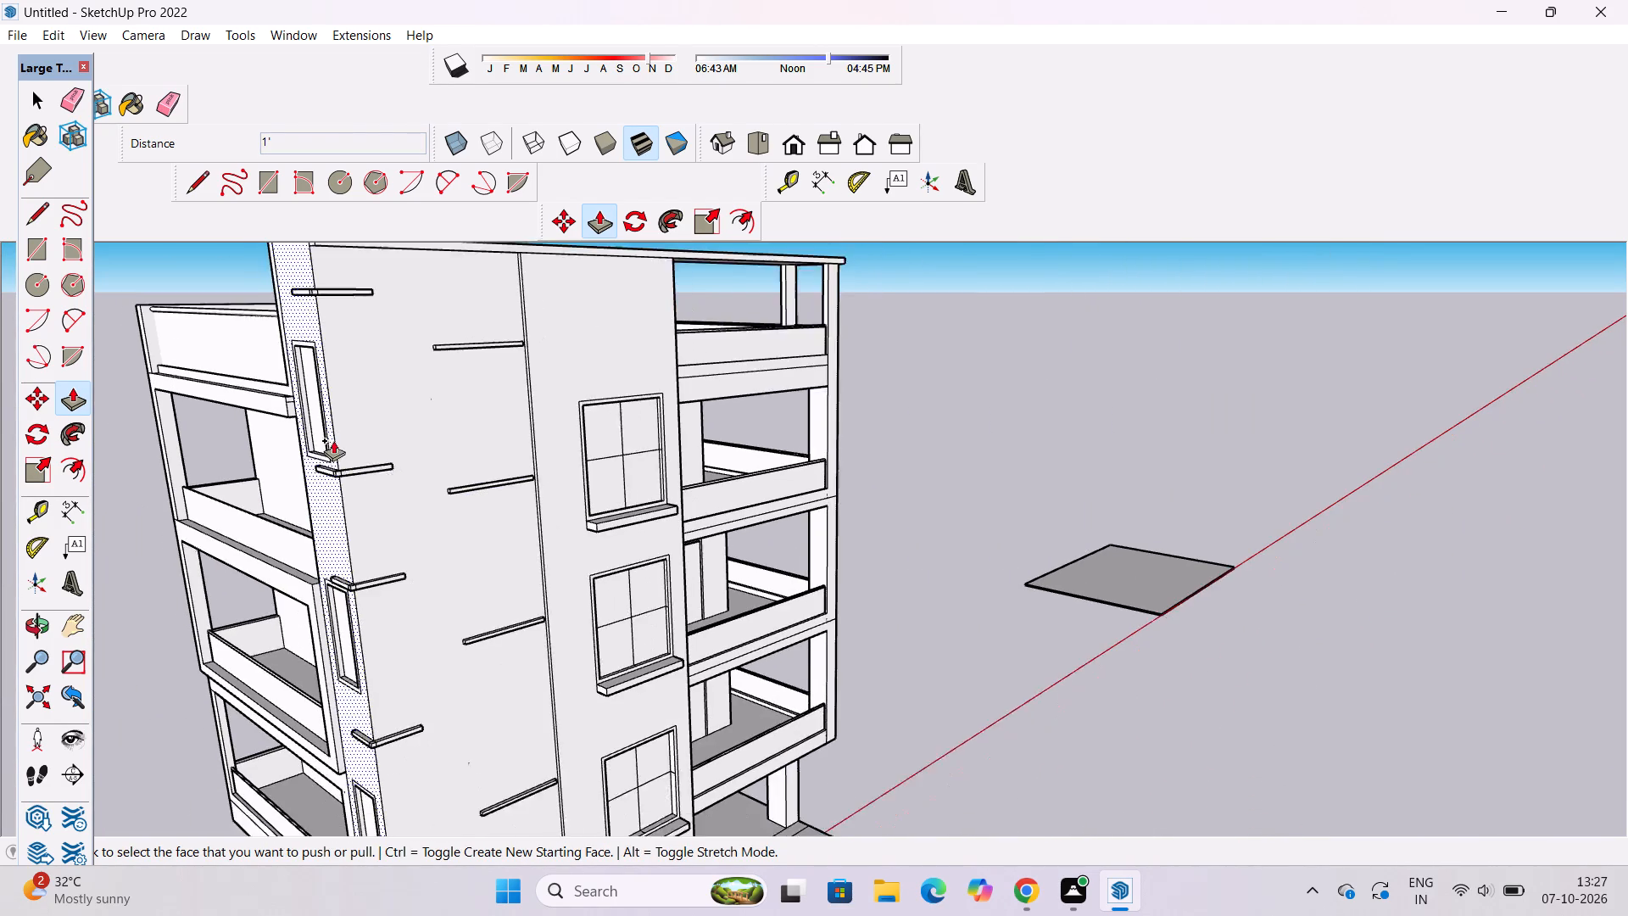
pyautogui.press('space')
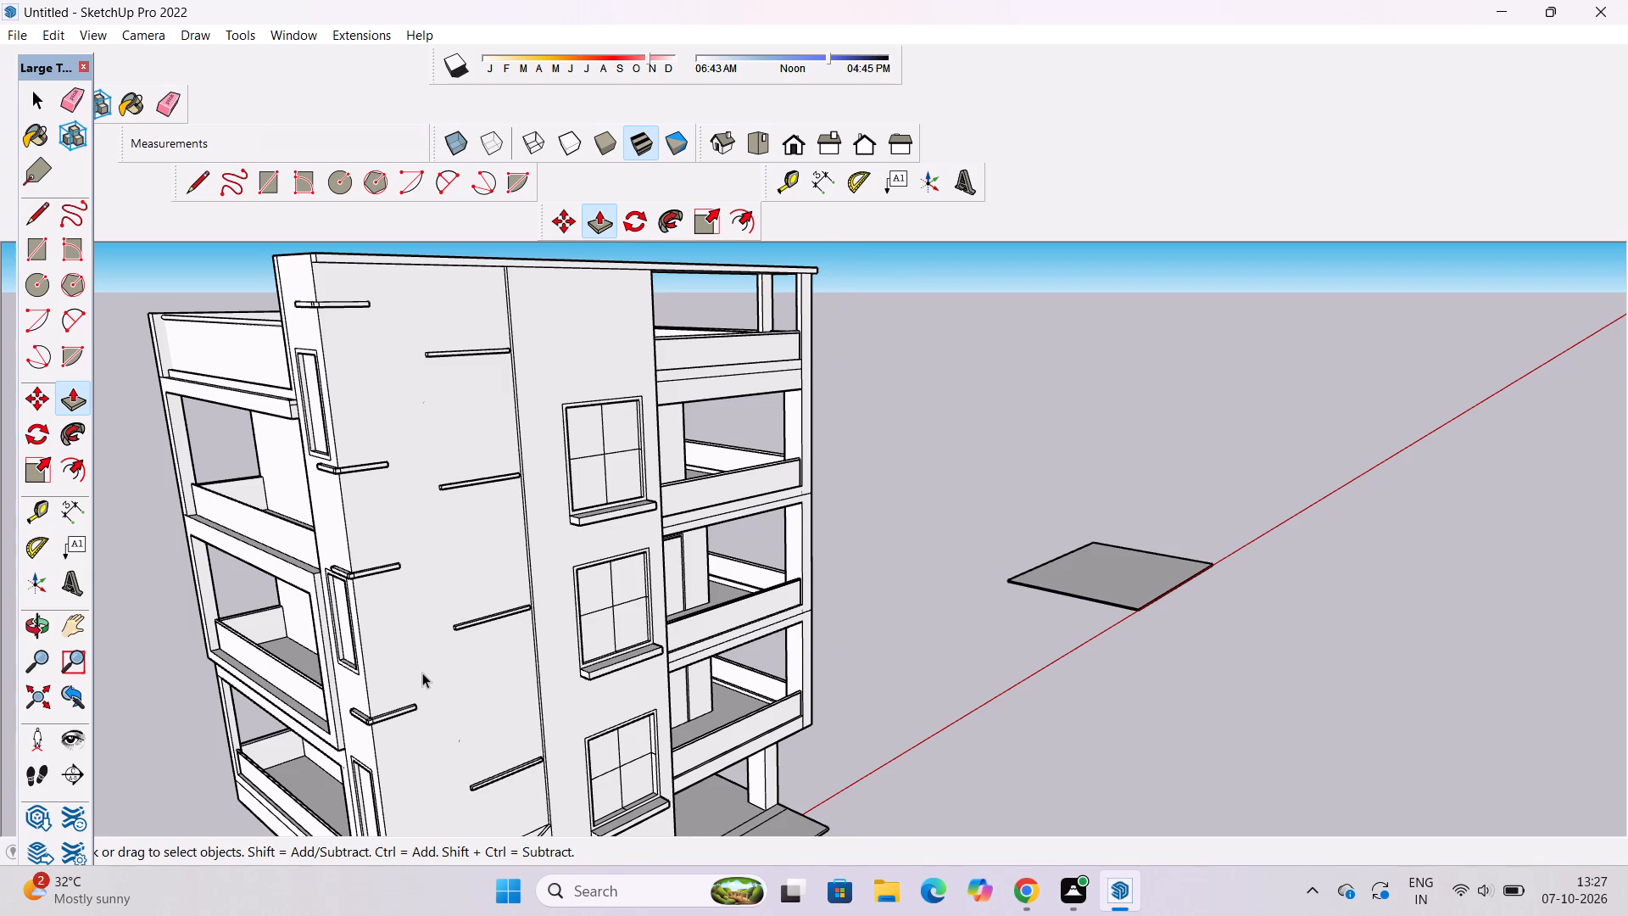
pyautogui.scroll(1, 422, 673)
pyautogui.press('o')
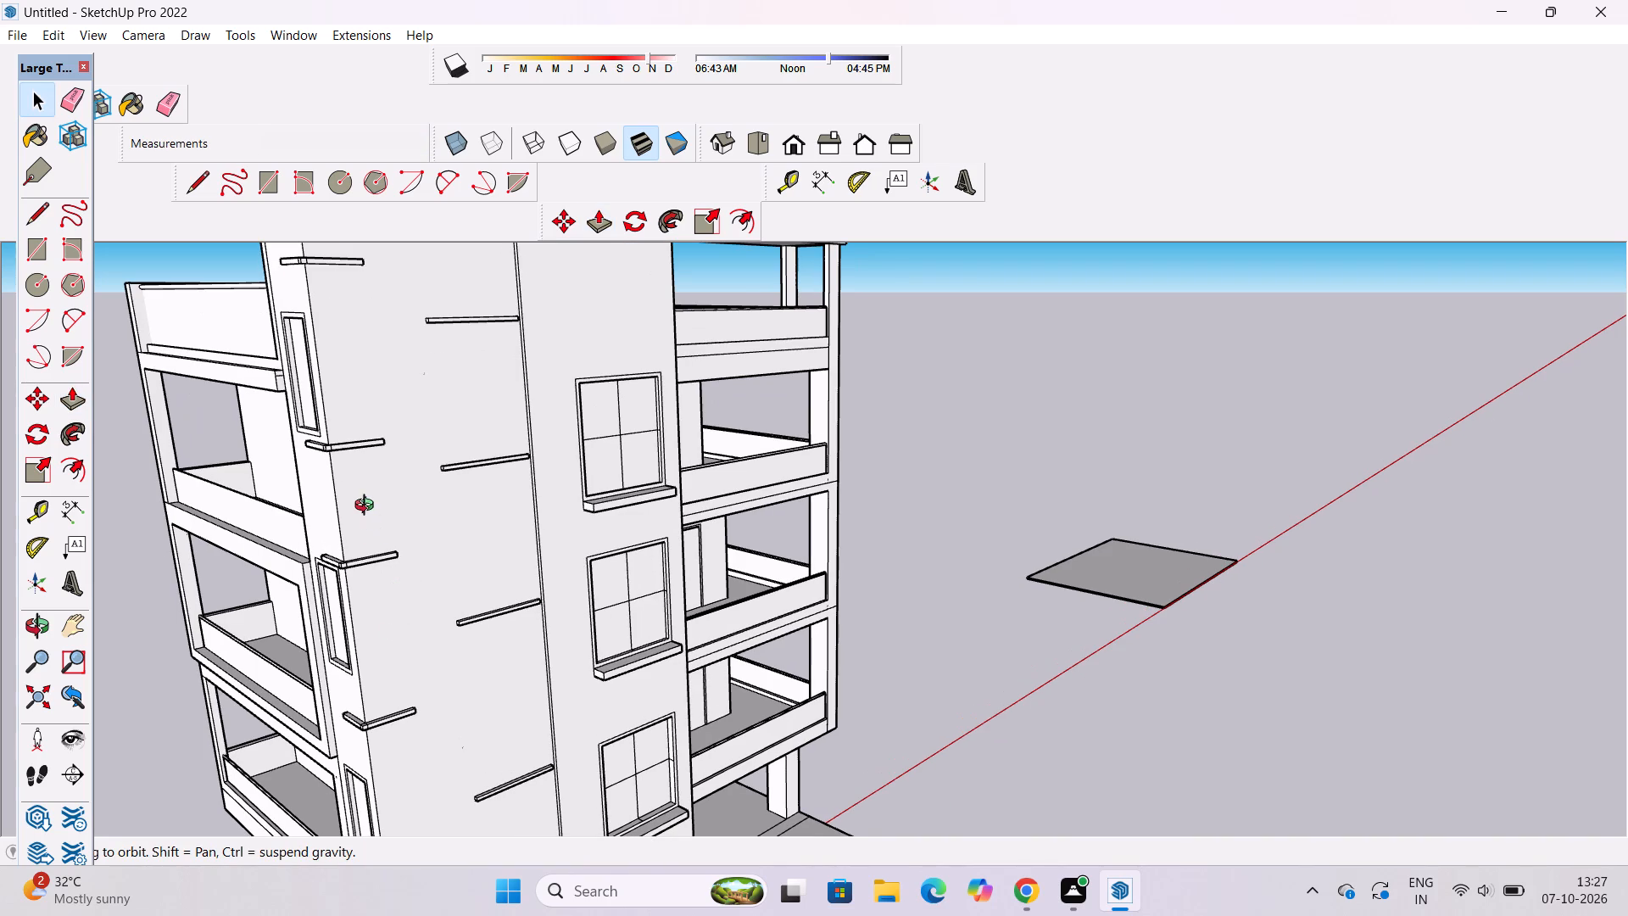
pyautogui.keyDown('shift'); pyautogui.moveTo(334, 494); pyautogui.dragTo(366, 587); pyautogui.keyUp('shift')
pyautogui.scroll(2, 367, 587)
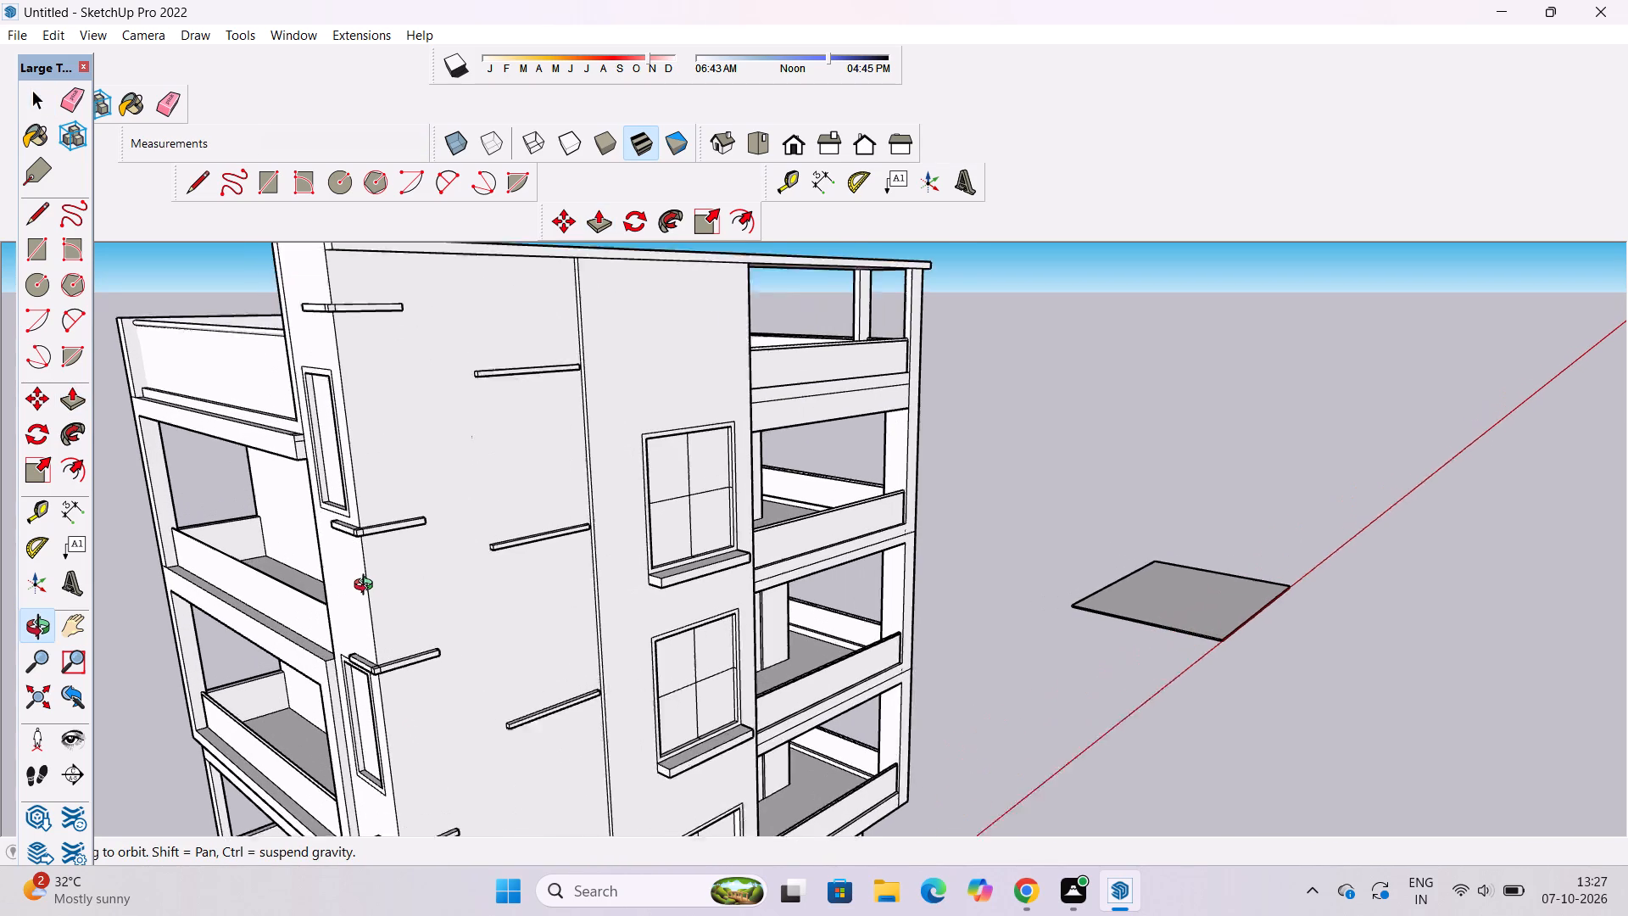
pyautogui.scroll(1, 367, 587)
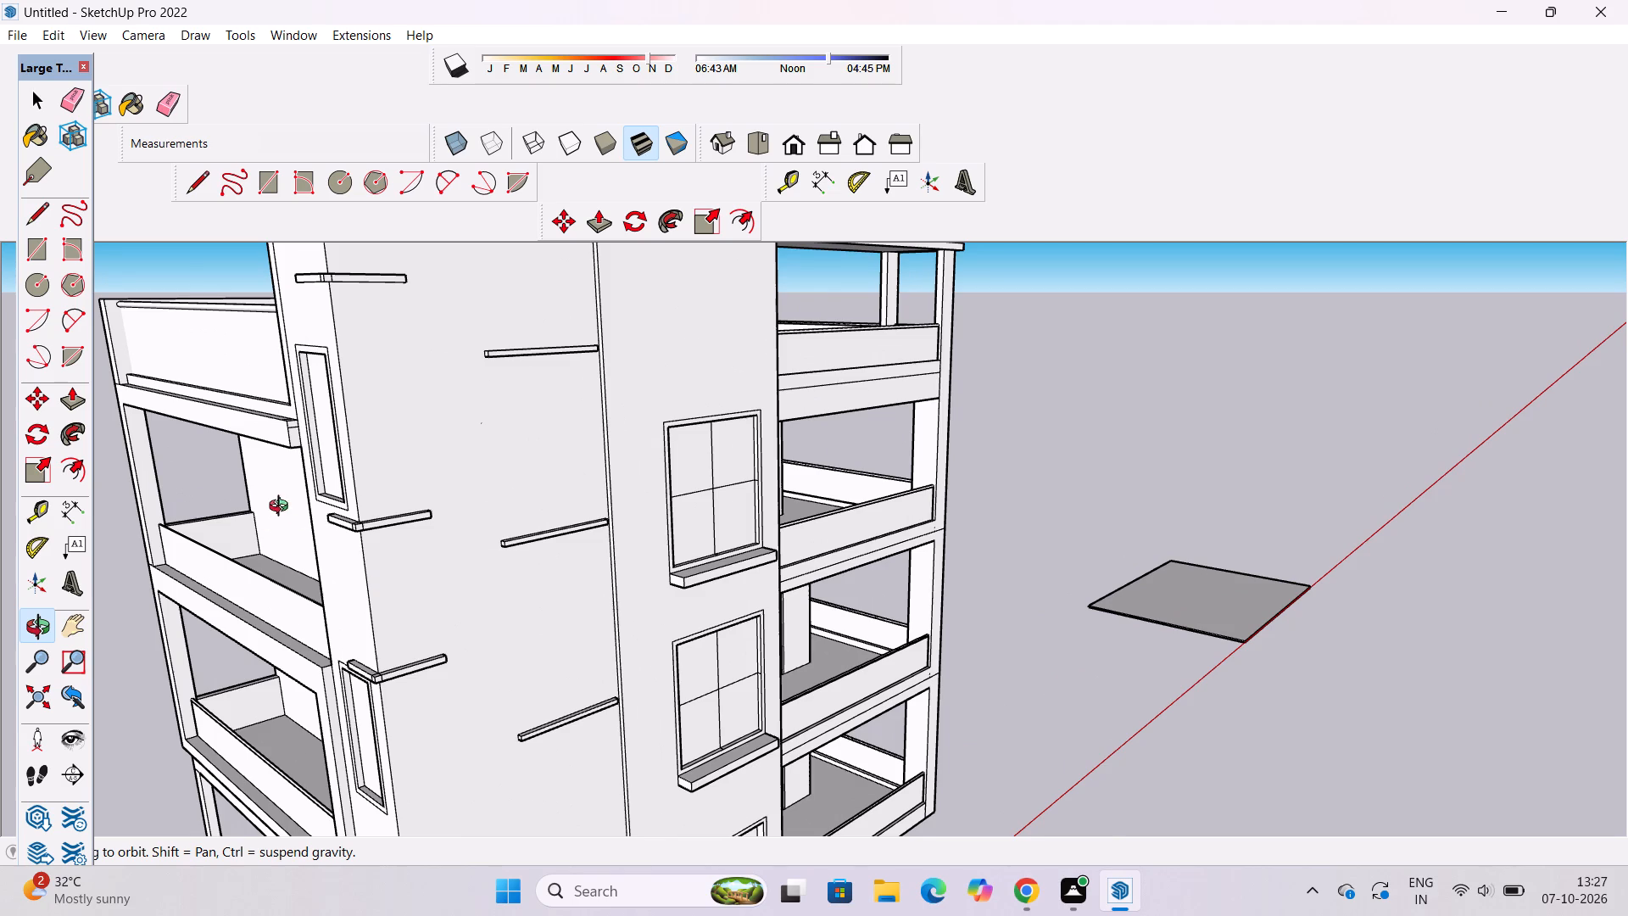
pyautogui.keyDown('shift'); pyautogui.moveTo(282, 508); pyautogui.dragTo(367, 576); pyautogui.keyUp('shift')
pyautogui.scroll(17, 491, 652)
pyautogui.moveTo(491, 607); pyautogui.dragTo(491, 671)
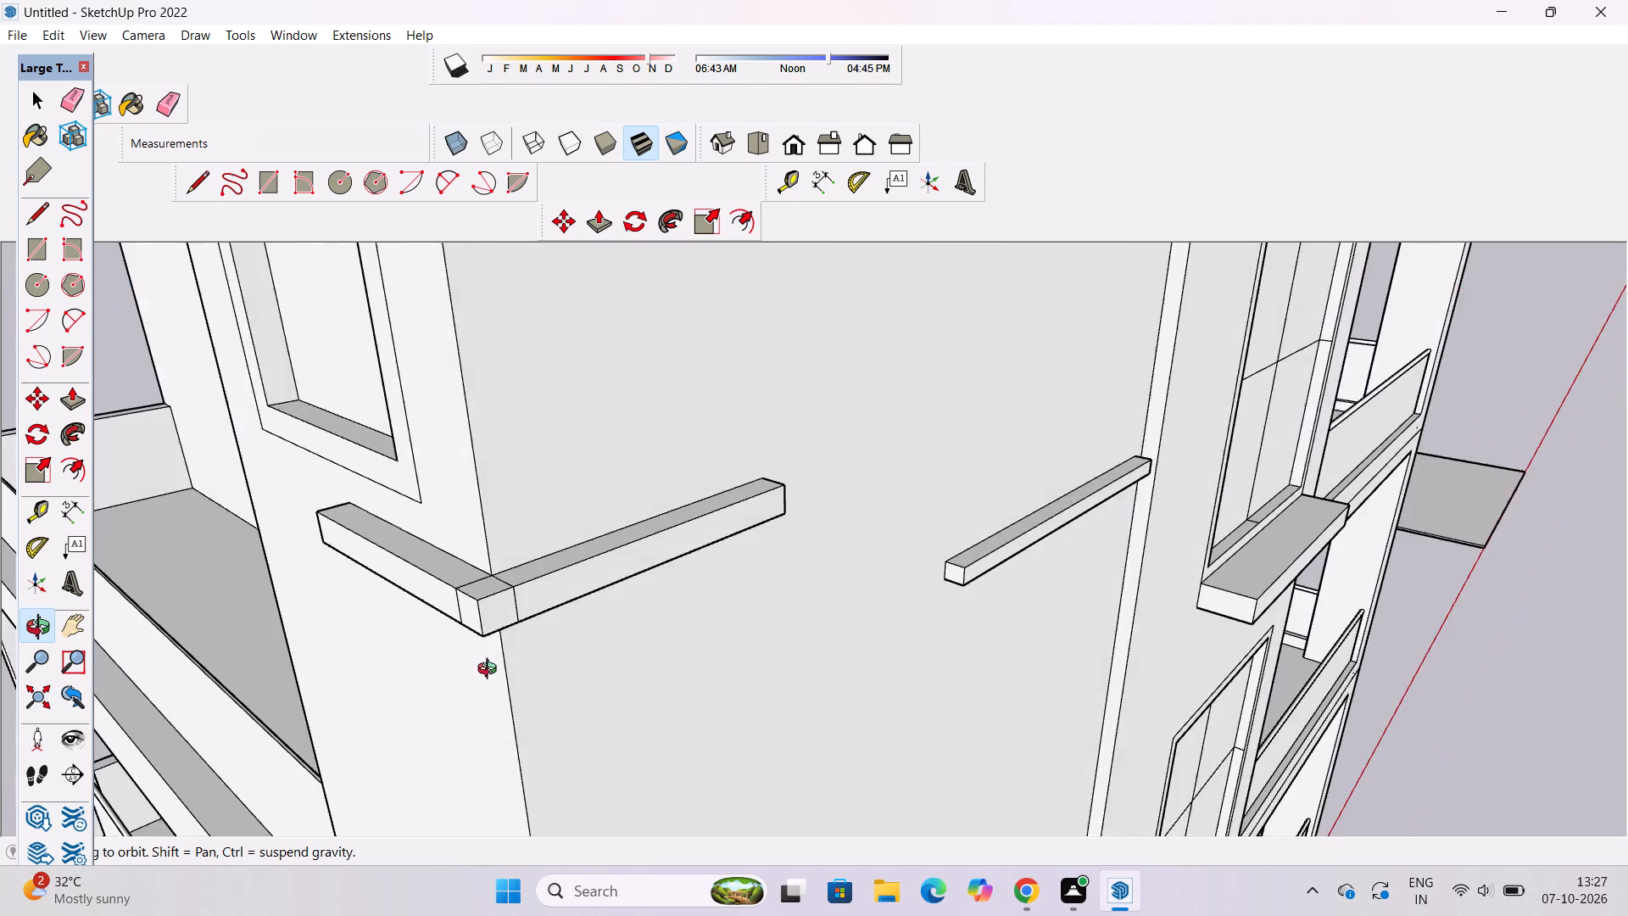
pyautogui.scroll(11, 486, 628)
pyautogui.keyDown('shift'); pyautogui.moveTo(521, 561); pyautogui.dragTo(616, 740); pyautogui.keyUp('shift')
pyautogui.keyDown('shift'); pyautogui.scroll(5, 589, 717); pyautogui.keyUp('shift')
pyautogui.keyDown('shift'); pyautogui.moveTo(582, 716); pyautogui.dragTo(568, 696); pyautogui.keyUp('shift')
pyautogui.press('e')
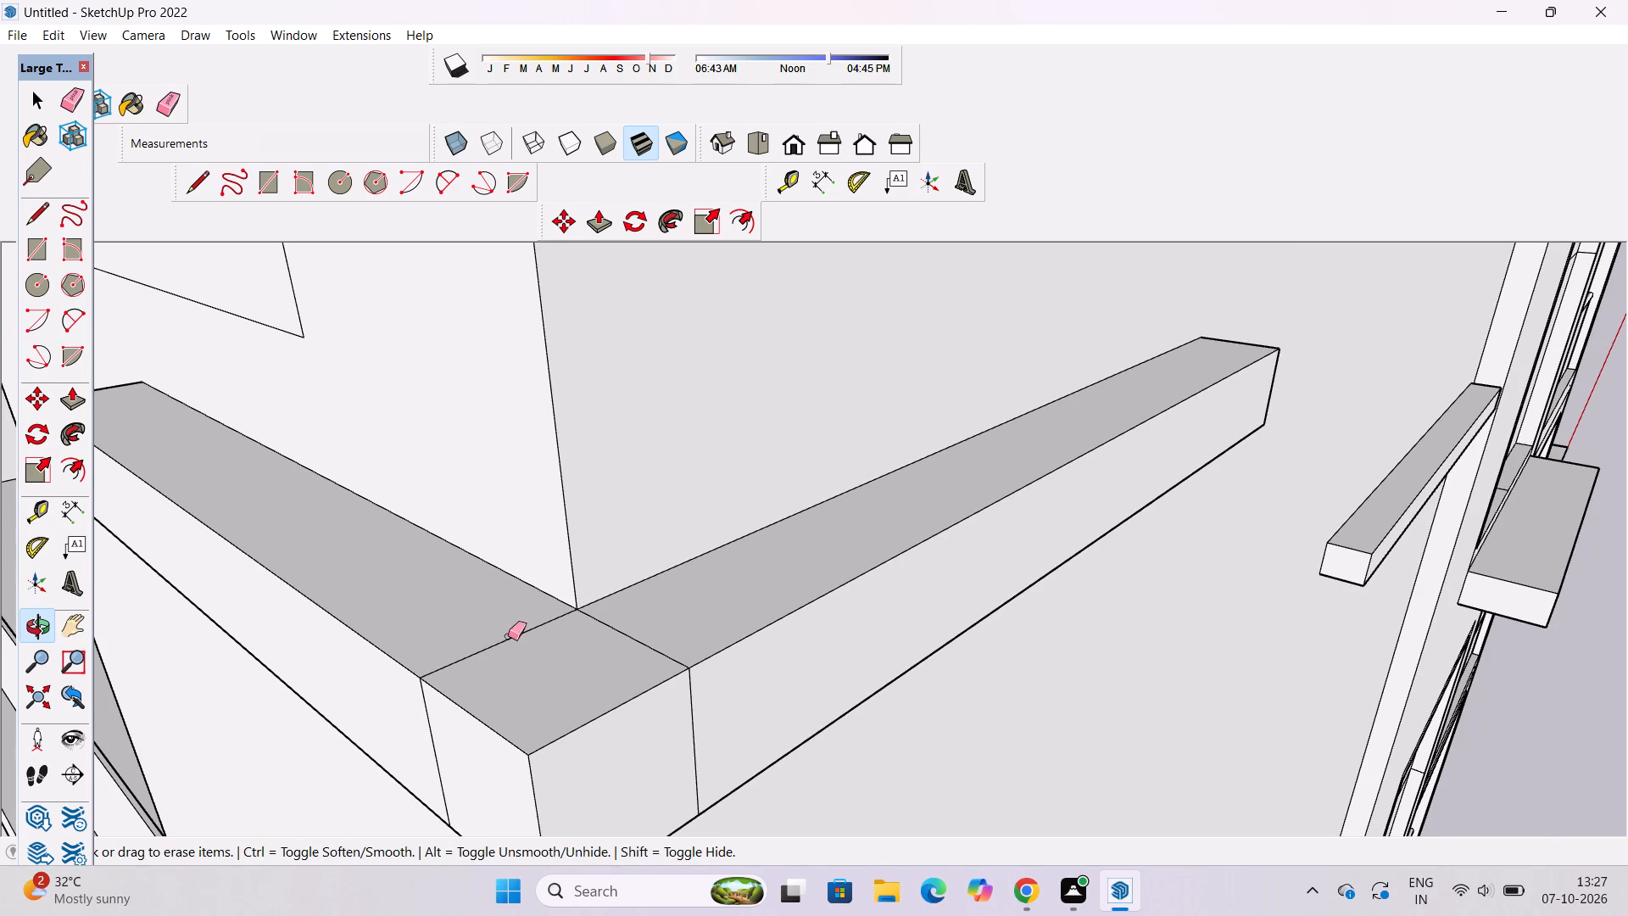
pyautogui.moveTo(498, 623); pyautogui.dragTo(516, 663)
pyautogui.moveTo(706, 606); pyautogui.dragTo(658, 650)
pyautogui.moveTo(740, 710); pyautogui.dragTo(677, 742)
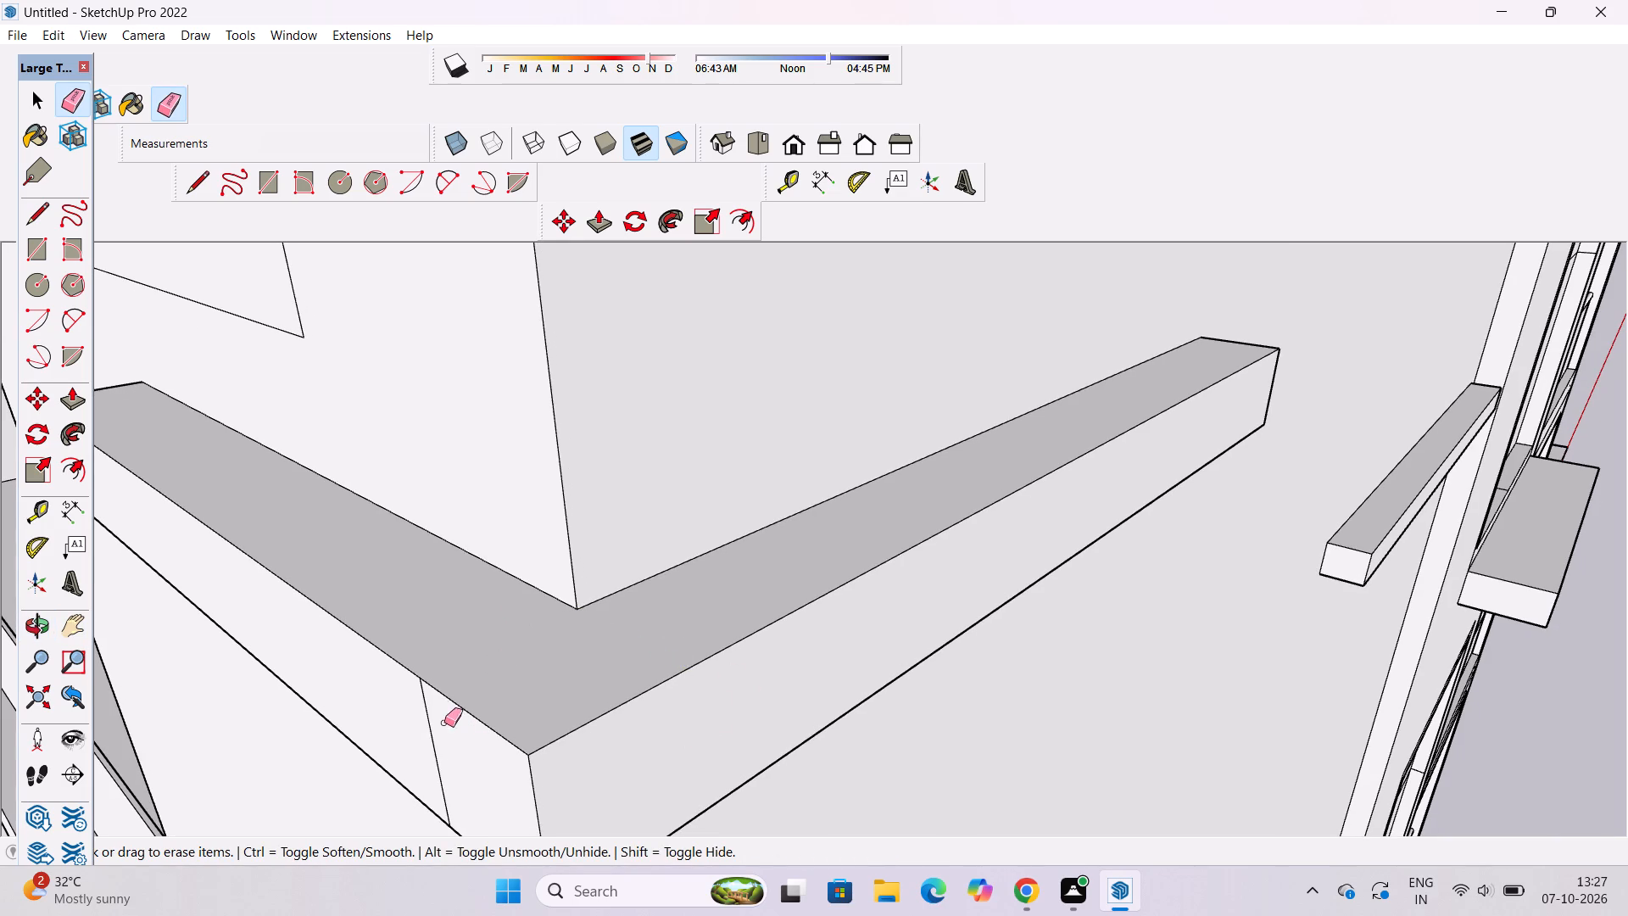
pyautogui.moveTo(427, 718); pyautogui.dragTo(443, 753)
pyautogui.scroll(-20, 660, 787)
pyautogui.scroll(-8, 660, 787)
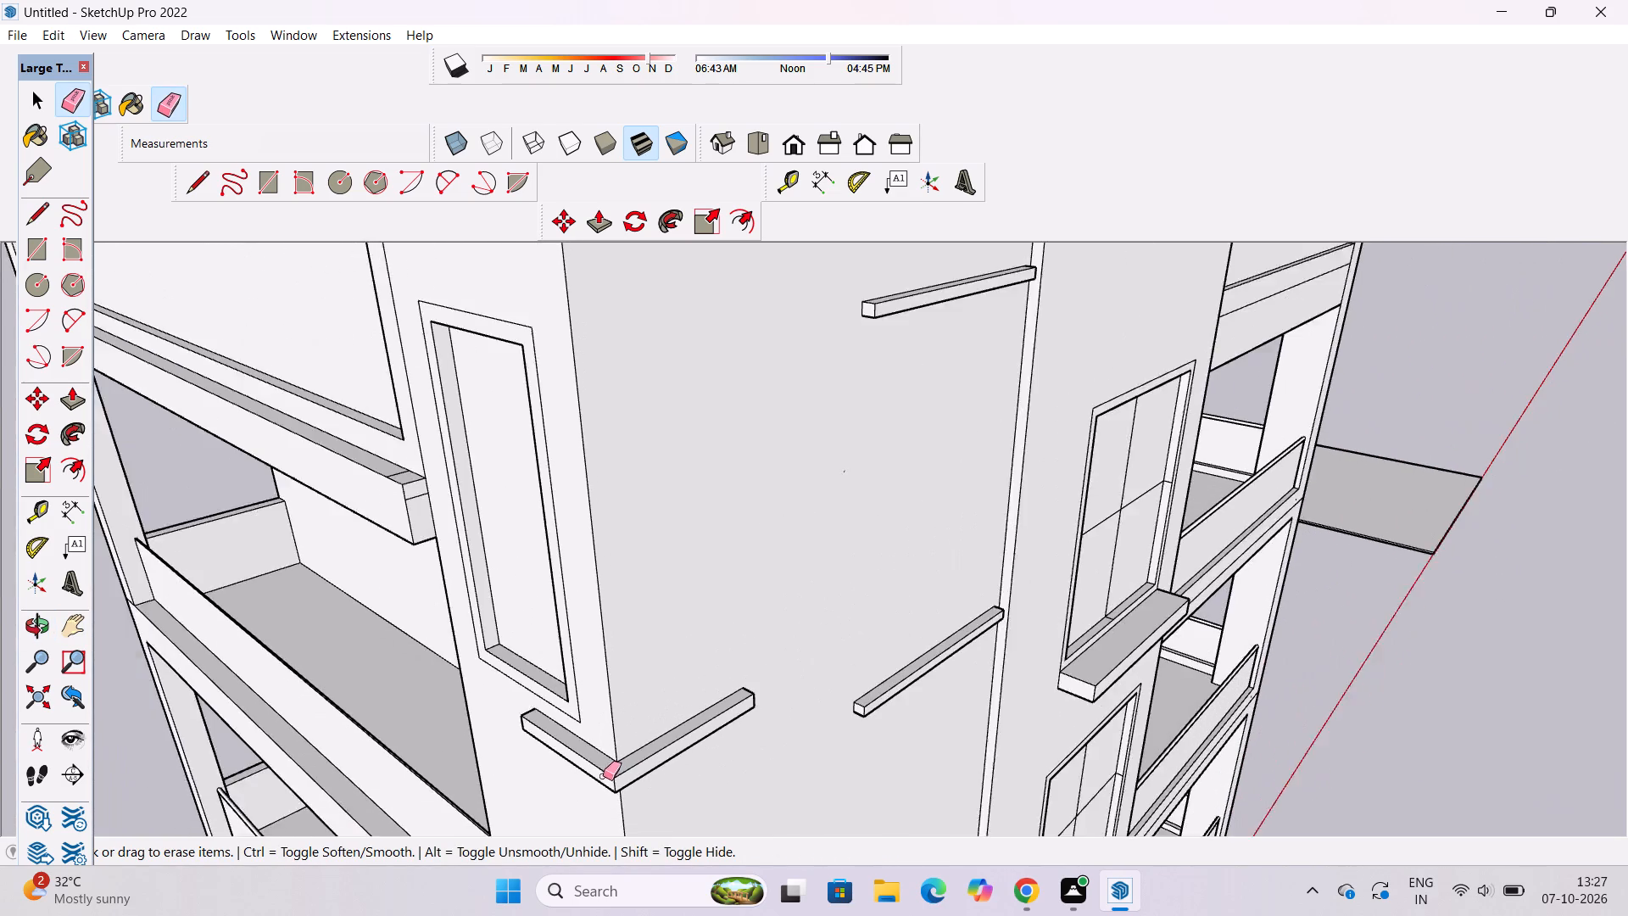
# Erase the seam lines on the top and outer faces at the corner of the topmost band.
pyautogui.scroll(-8, 603, 776)
pyautogui.scroll(17, 579, 472)
pyautogui.scroll(-6, 534, 503)
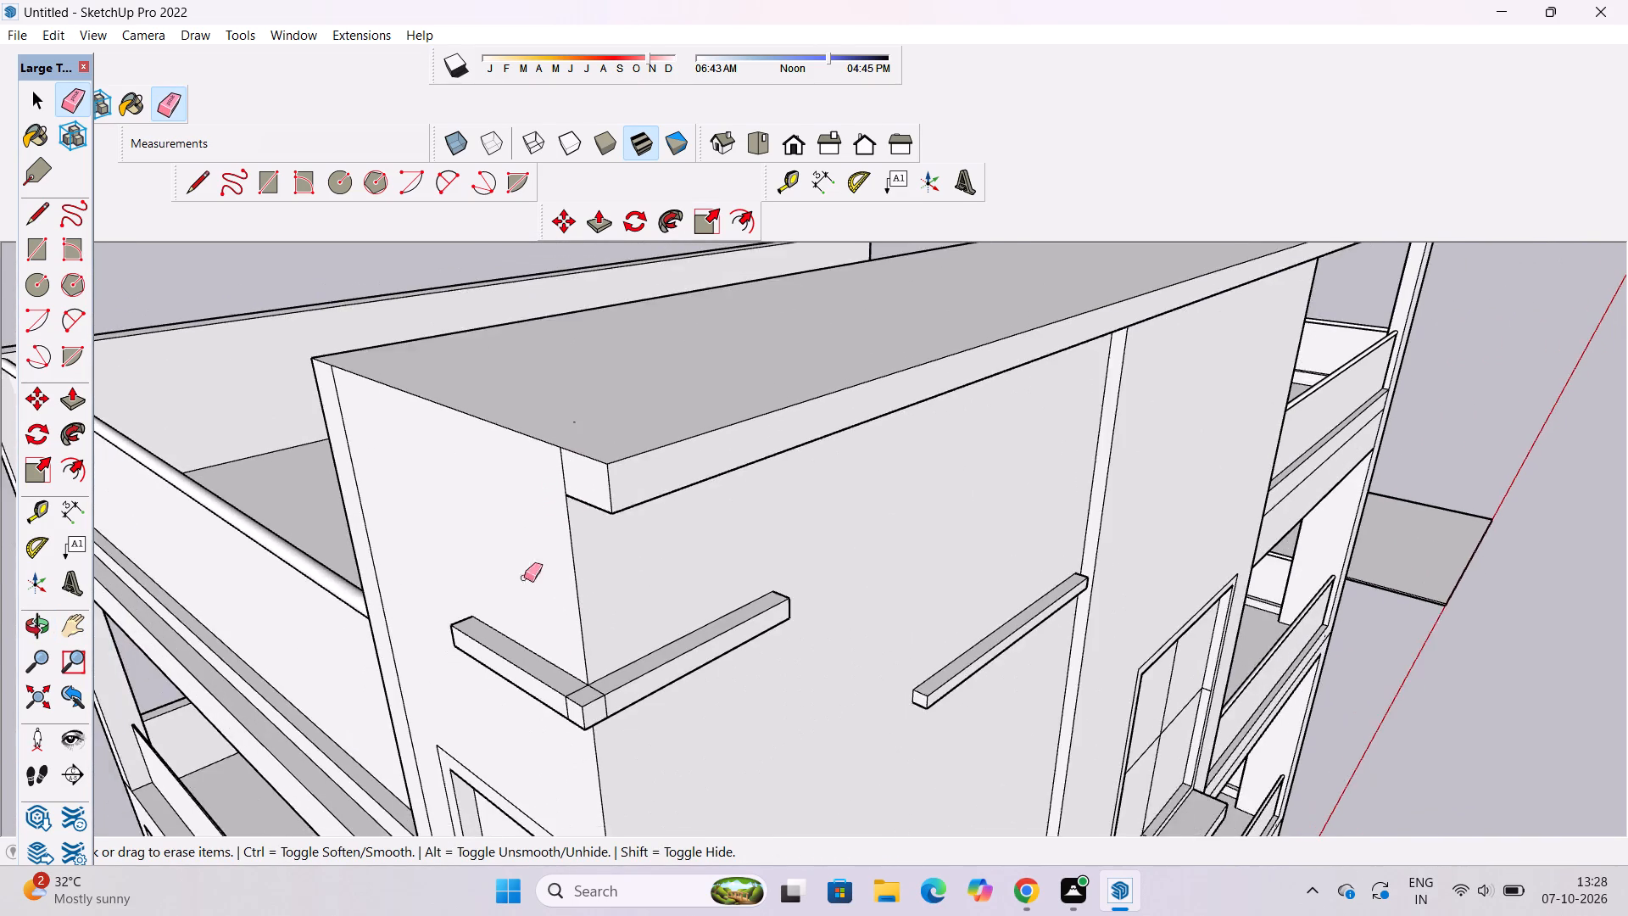
pyautogui.scroll(6, 552, 678)
pyautogui.moveTo(570, 663); pyautogui.dragTo(579, 670)
pyautogui.click(582, 673)
pyautogui.moveTo(642, 664); pyautogui.dragTo(633, 669)
pyautogui.click(633, 669)
pyautogui.click(641, 690)
pyautogui.click(641, 695)
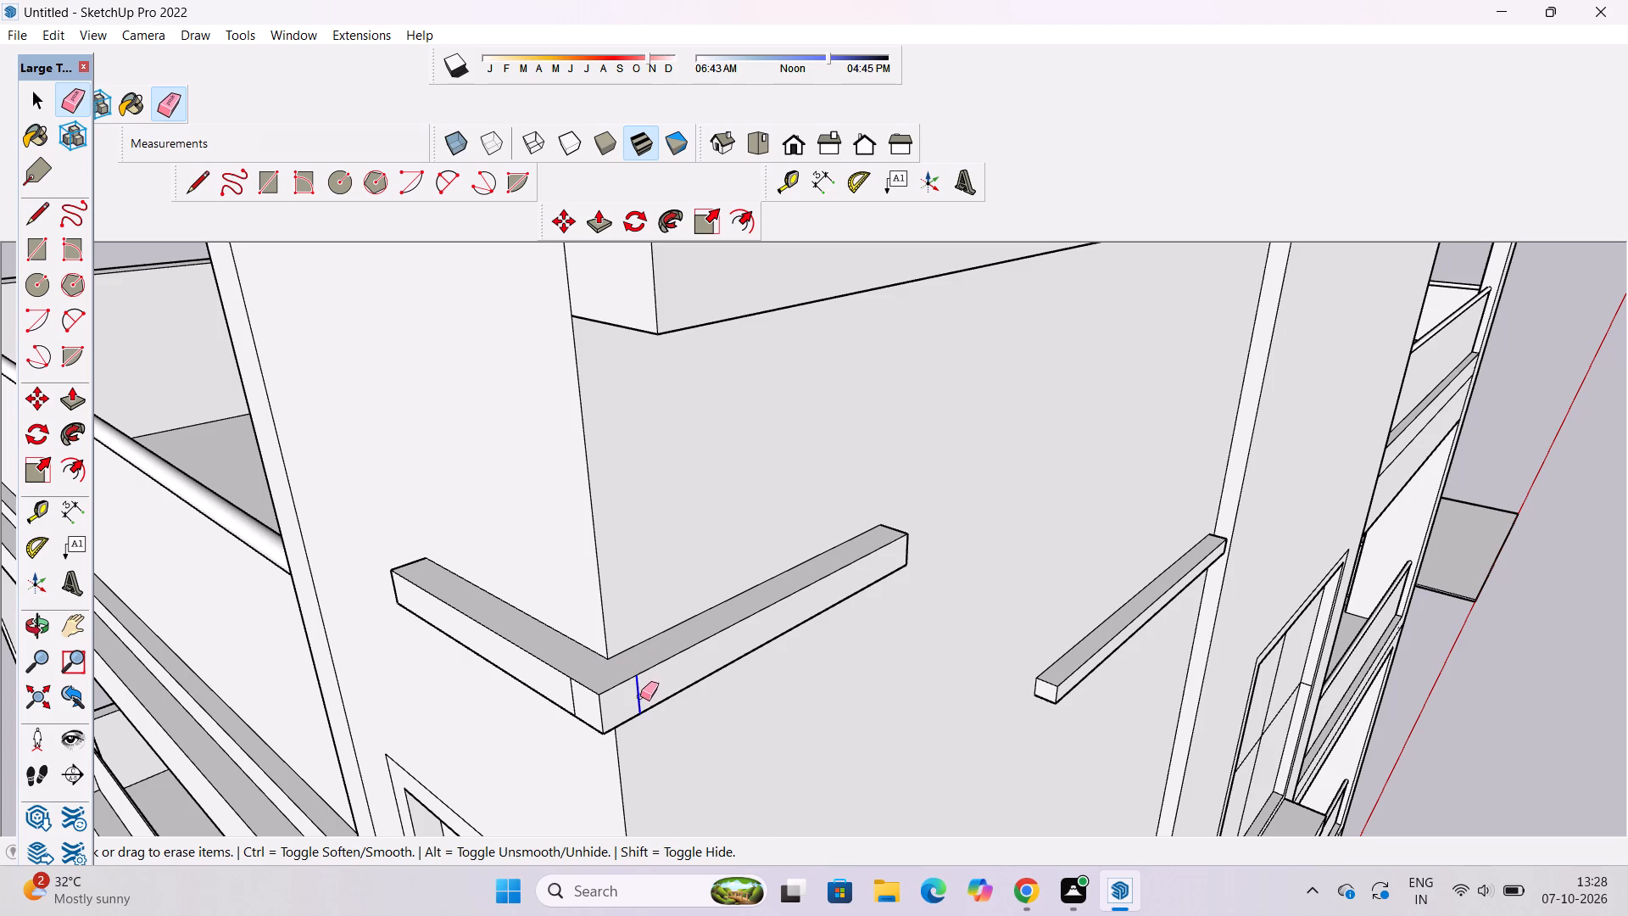
pyautogui.moveTo(576, 693); pyautogui.dragTo(571, 702)
pyautogui.press('space')
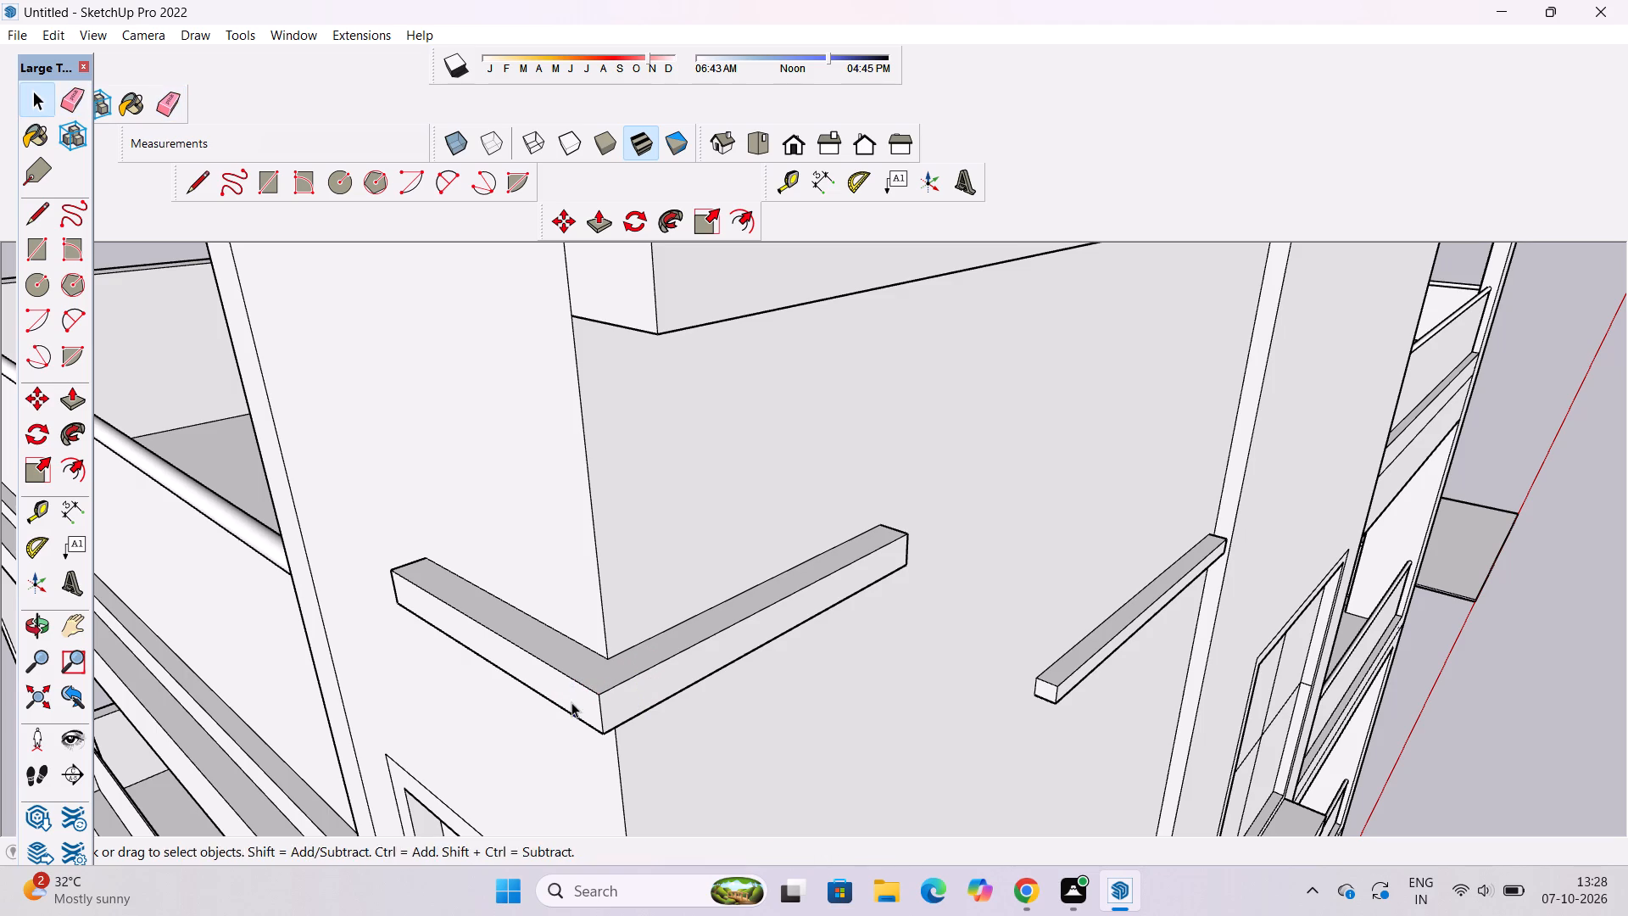
# Erase the two seam lines on the underside of the topmost corner band.
pyautogui.press('o')
pyautogui.moveTo(634, 748); pyautogui.dragTo(539, 479)
pyautogui.scroll(2, 520, 454)
pyautogui.keyDown('shift'); pyautogui.moveTo(516, 456); pyautogui.dragTo(591, 677); pyautogui.keyUp('shift')
pyautogui.moveTo(591, 675); pyautogui.dragTo(594, 513)
pyautogui.scroll(4, 594, 513)
pyautogui.keyDown('shift'); pyautogui.moveTo(594, 513); pyautogui.dragTo(613, 549); pyautogui.keyUp('shift')
pyautogui.press('e')
pyautogui.scroll(3, 613, 549)
pyautogui.moveTo(608, 499); pyautogui.dragTo(585, 541)
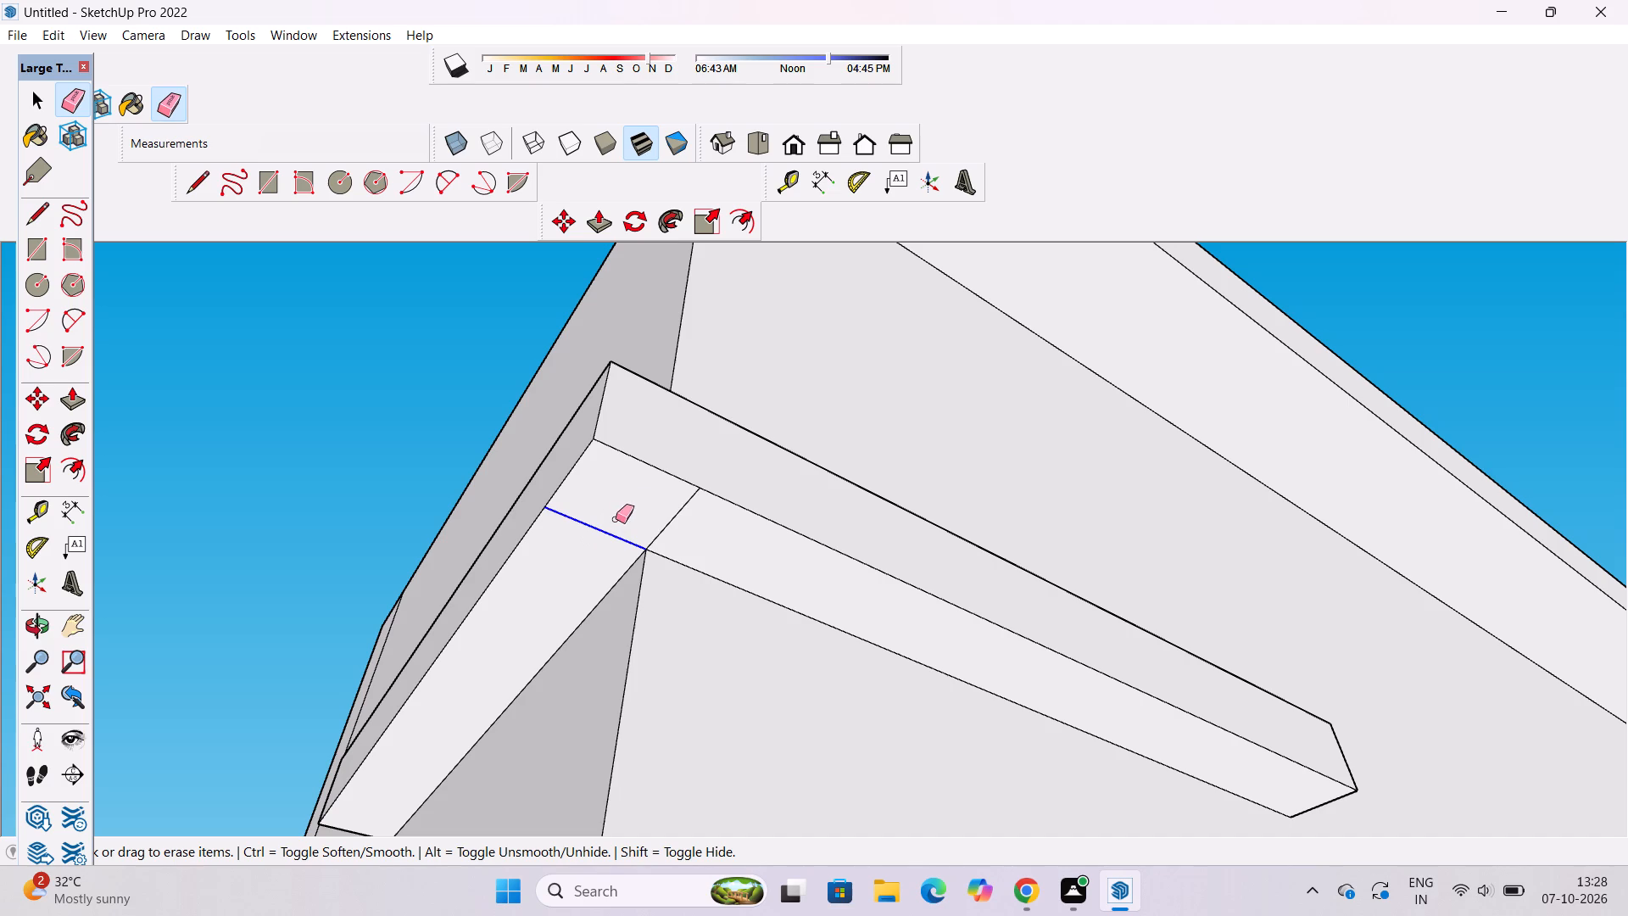
pyautogui.moveTo(656, 511); pyautogui.dragTo(670, 523)
# Place a guide level with the roof slab's lower corner and draw a line along it across the full side wall.
pyautogui.press('o')
pyautogui.scroll(-12, 531, 439)
pyautogui.moveTo(542, 453); pyautogui.dragTo(686, 699)
pyautogui.scroll(5, 592, 299)
pyautogui.scroll(-7, 593, 310)
pyautogui.moveTo(588, 359); pyautogui.dragTo(708, 490)
pyautogui.scroll(5, 746, 510)
pyautogui.keyDown('shift'); pyautogui.moveTo(676, 499); pyautogui.dragTo(656, 500); pyautogui.keyUp('shift')
pyautogui.moveTo(622, 509); pyautogui.dragTo(737, 508)
pyautogui.moveTo(790, 503); pyautogui.dragTo(742, 512)
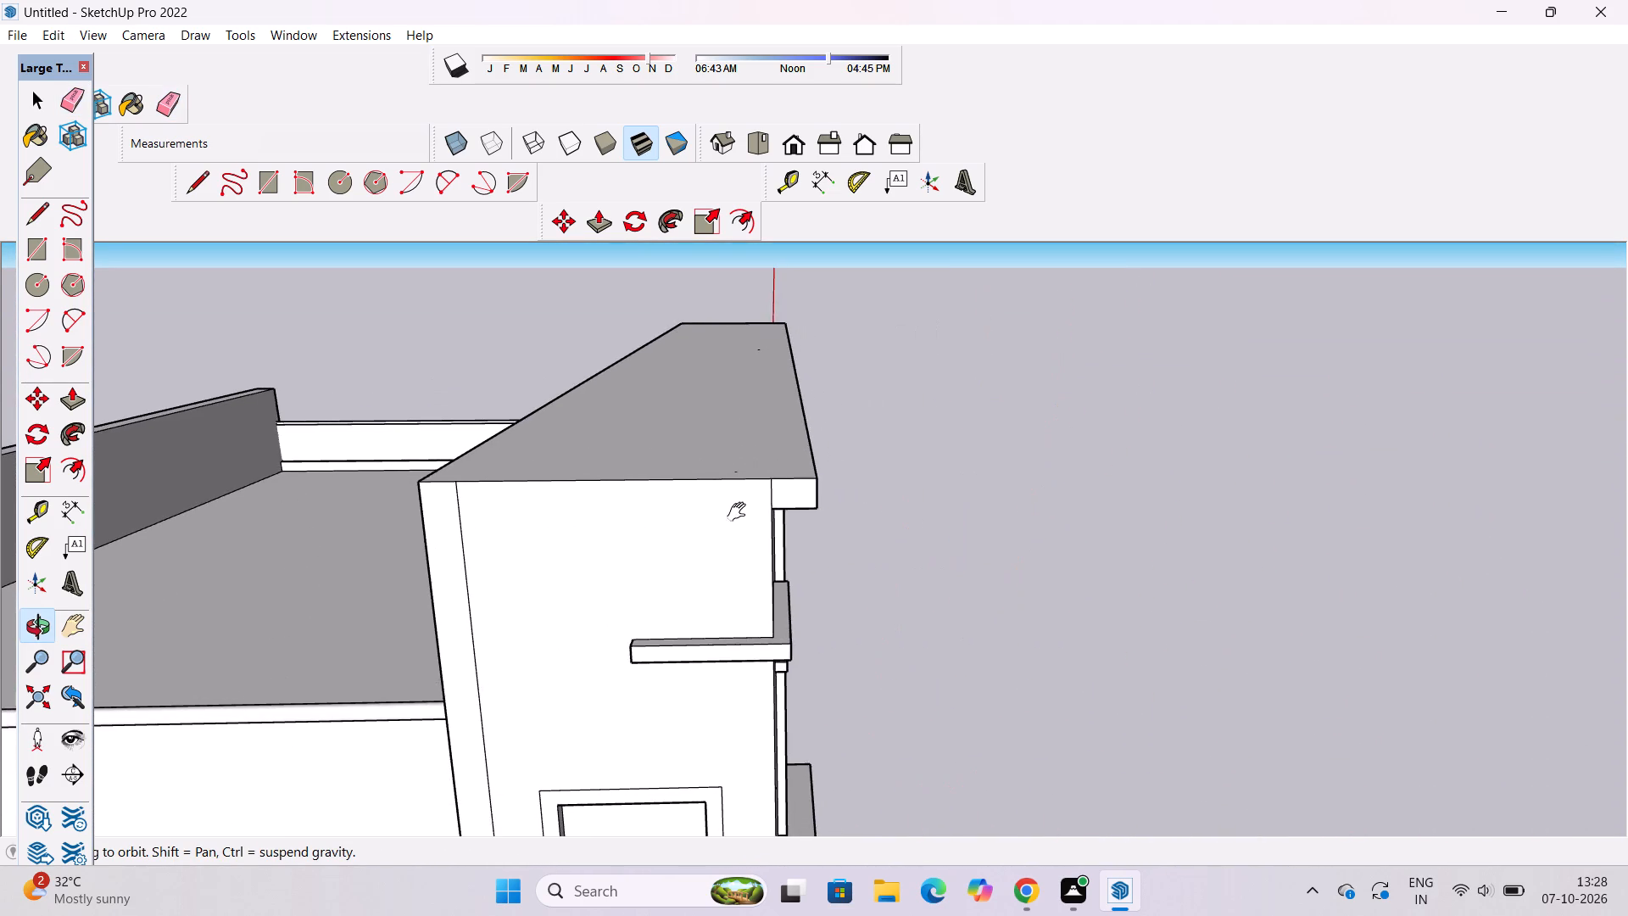
pyautogui.scroll(2, 721, 515)
pyautogui.moveTo(708, 520); pyautogui.dragTo(748, 513)
pyautogui.moveTo(748, 513); pyautogui.dragTo(718, 512)
pyautogui.press('t')
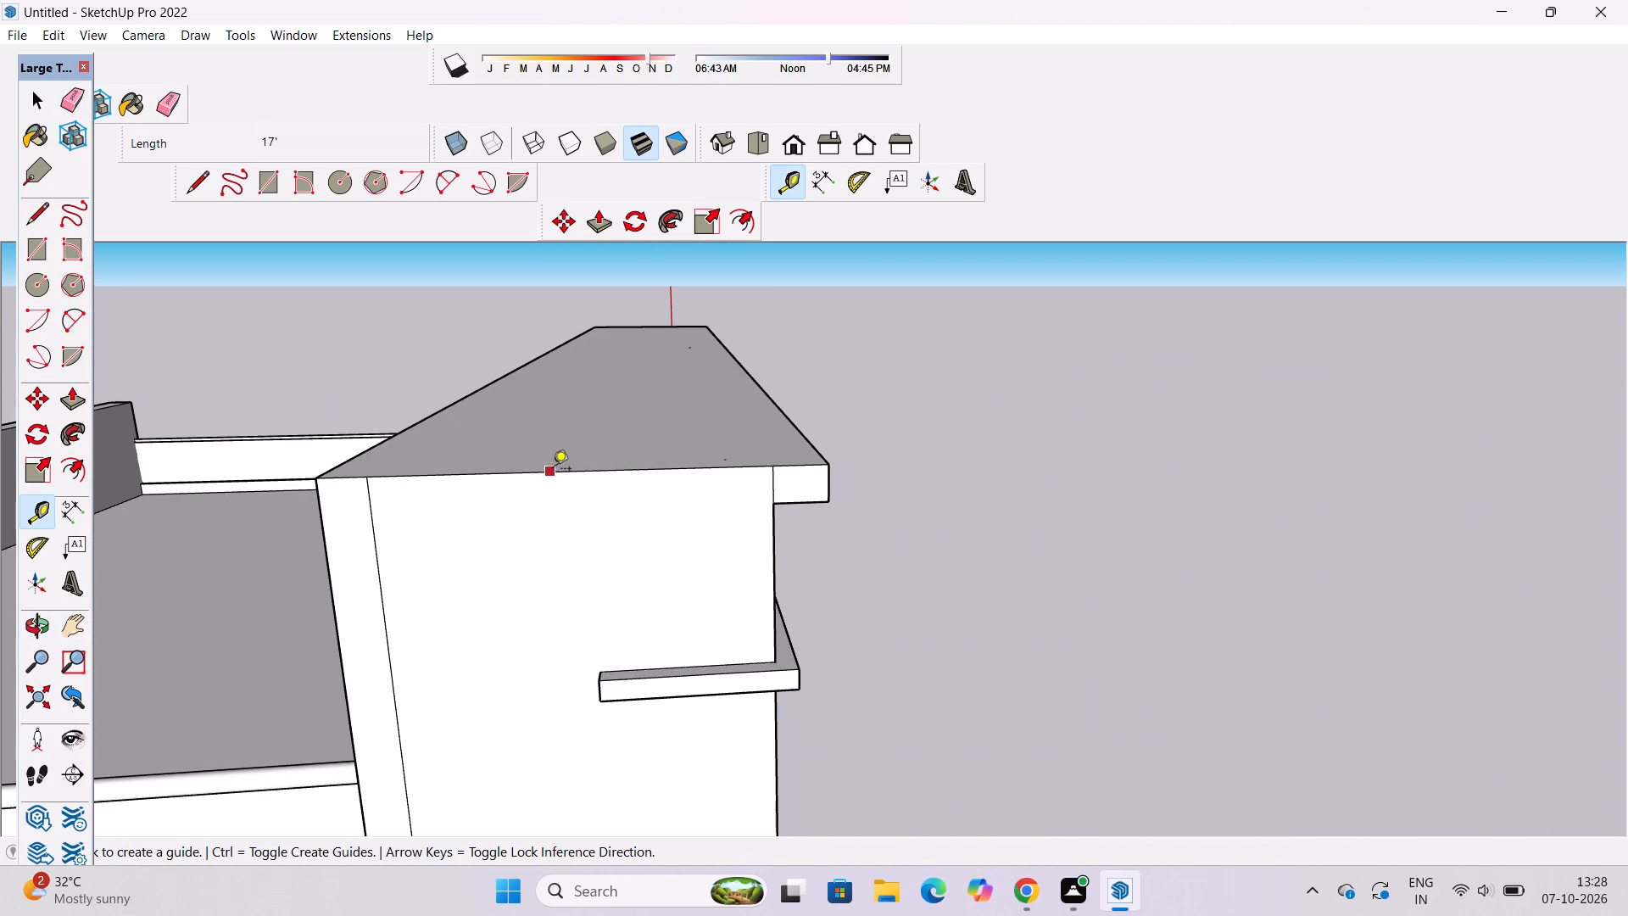
pyautogui.click(580, 472)
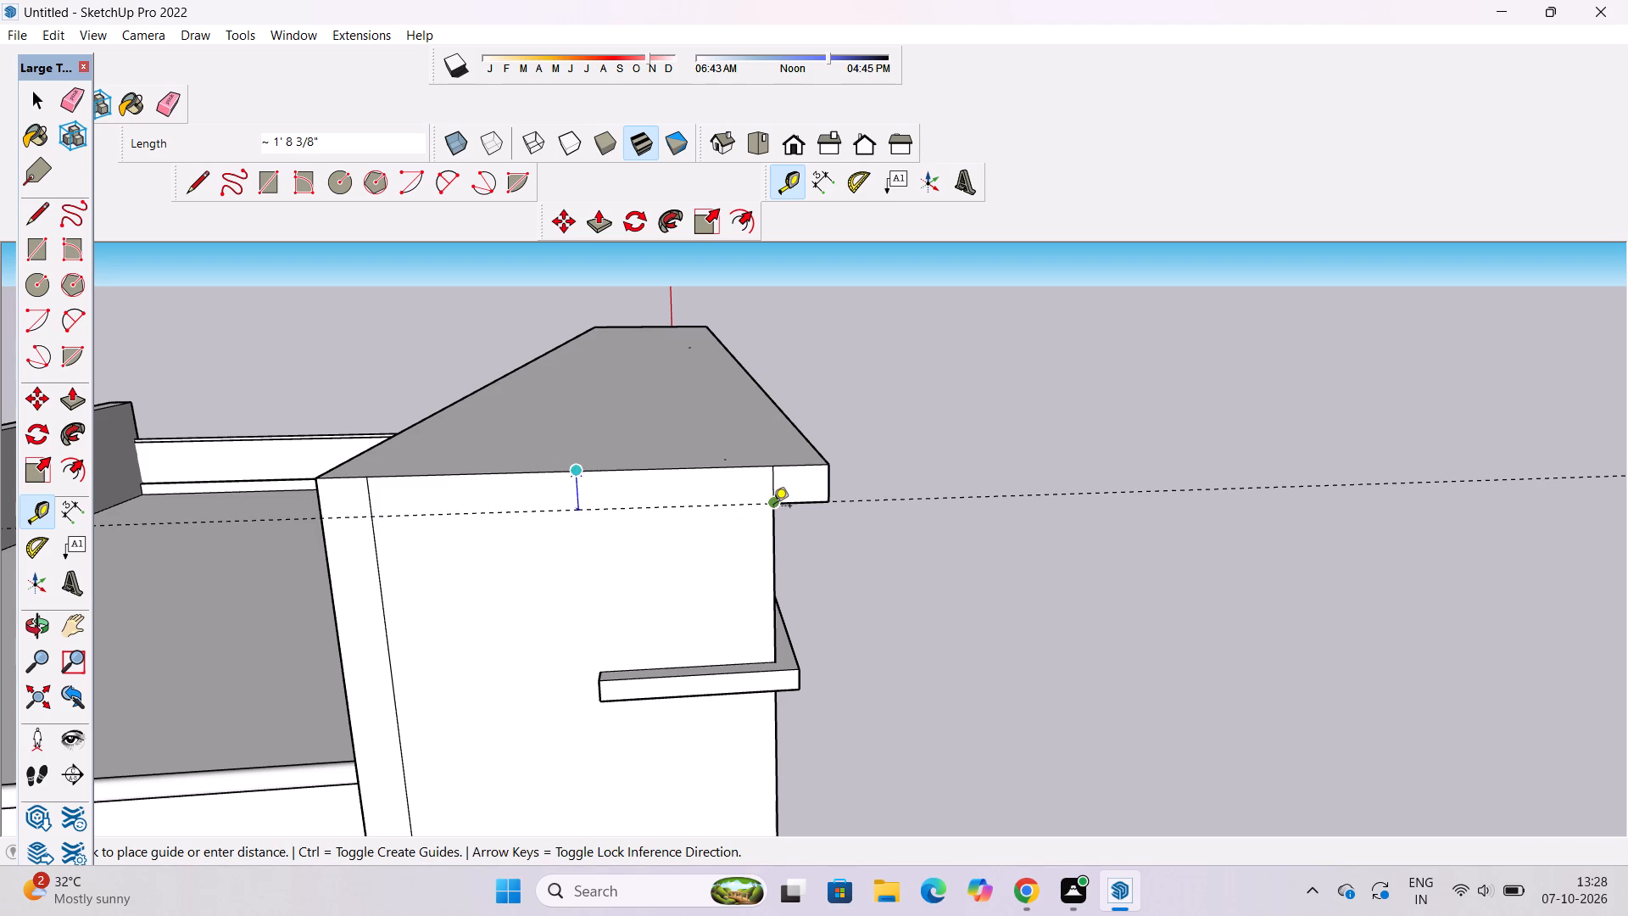
pyautogui.click(773, 507)
pyautogui.press('space')
pyautogui.write('l')
pyautogui.click(773, 506)
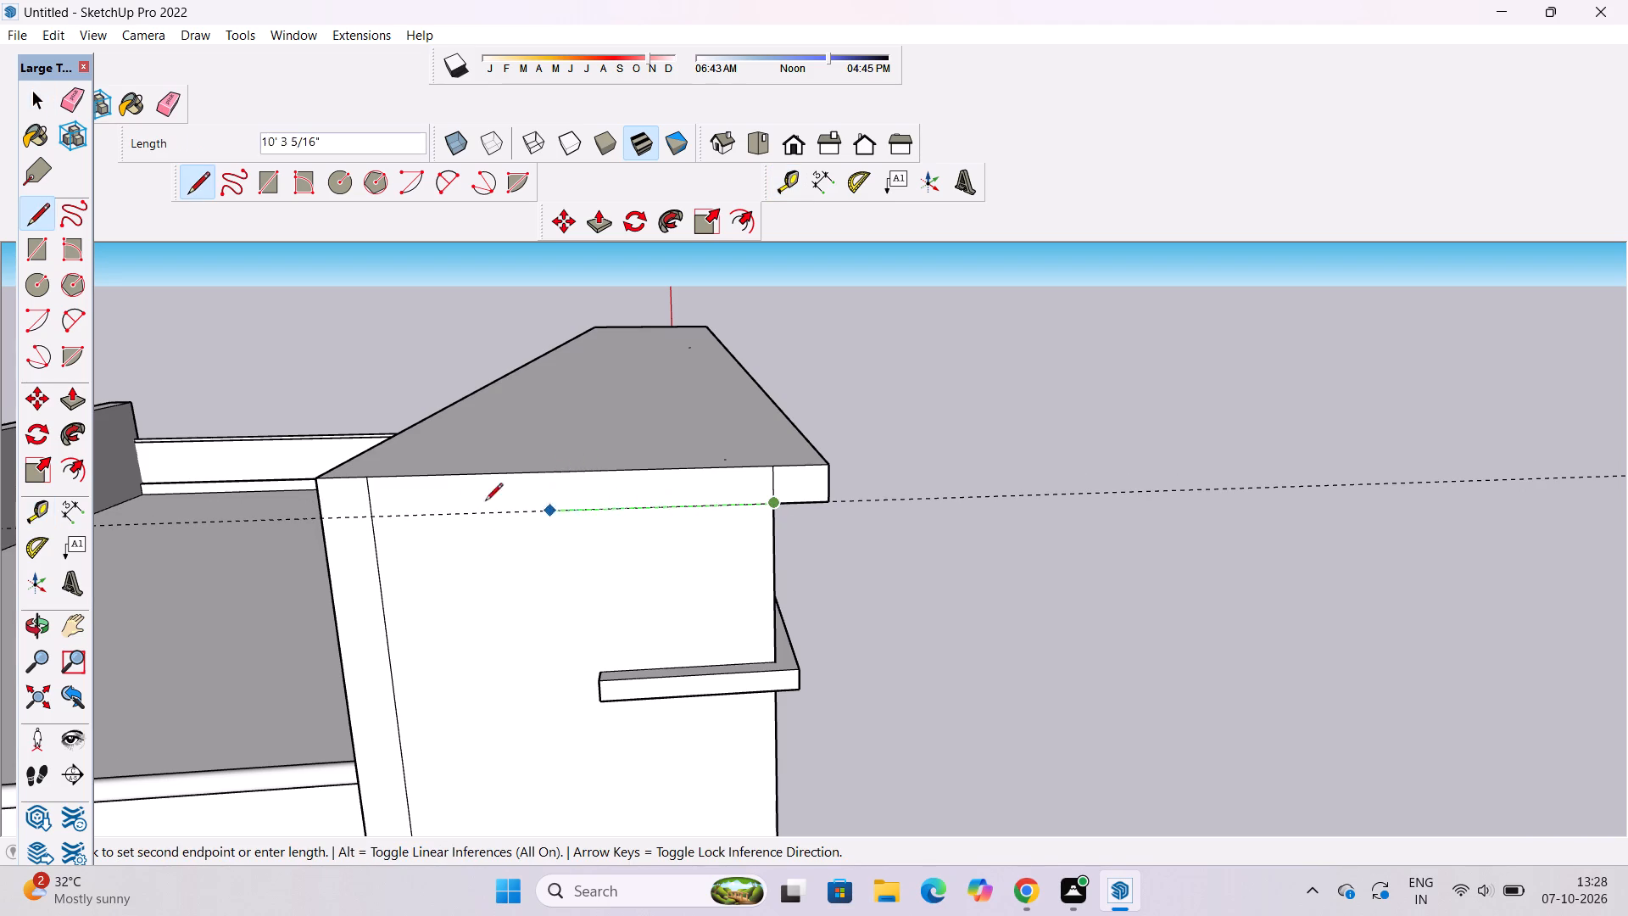
pyautogui.click(323, 520)
# Erase the guide and the vertical edges crossing the new strip at the top of the side wall.
pyautogui.press('space')
pyautogui.press('e')
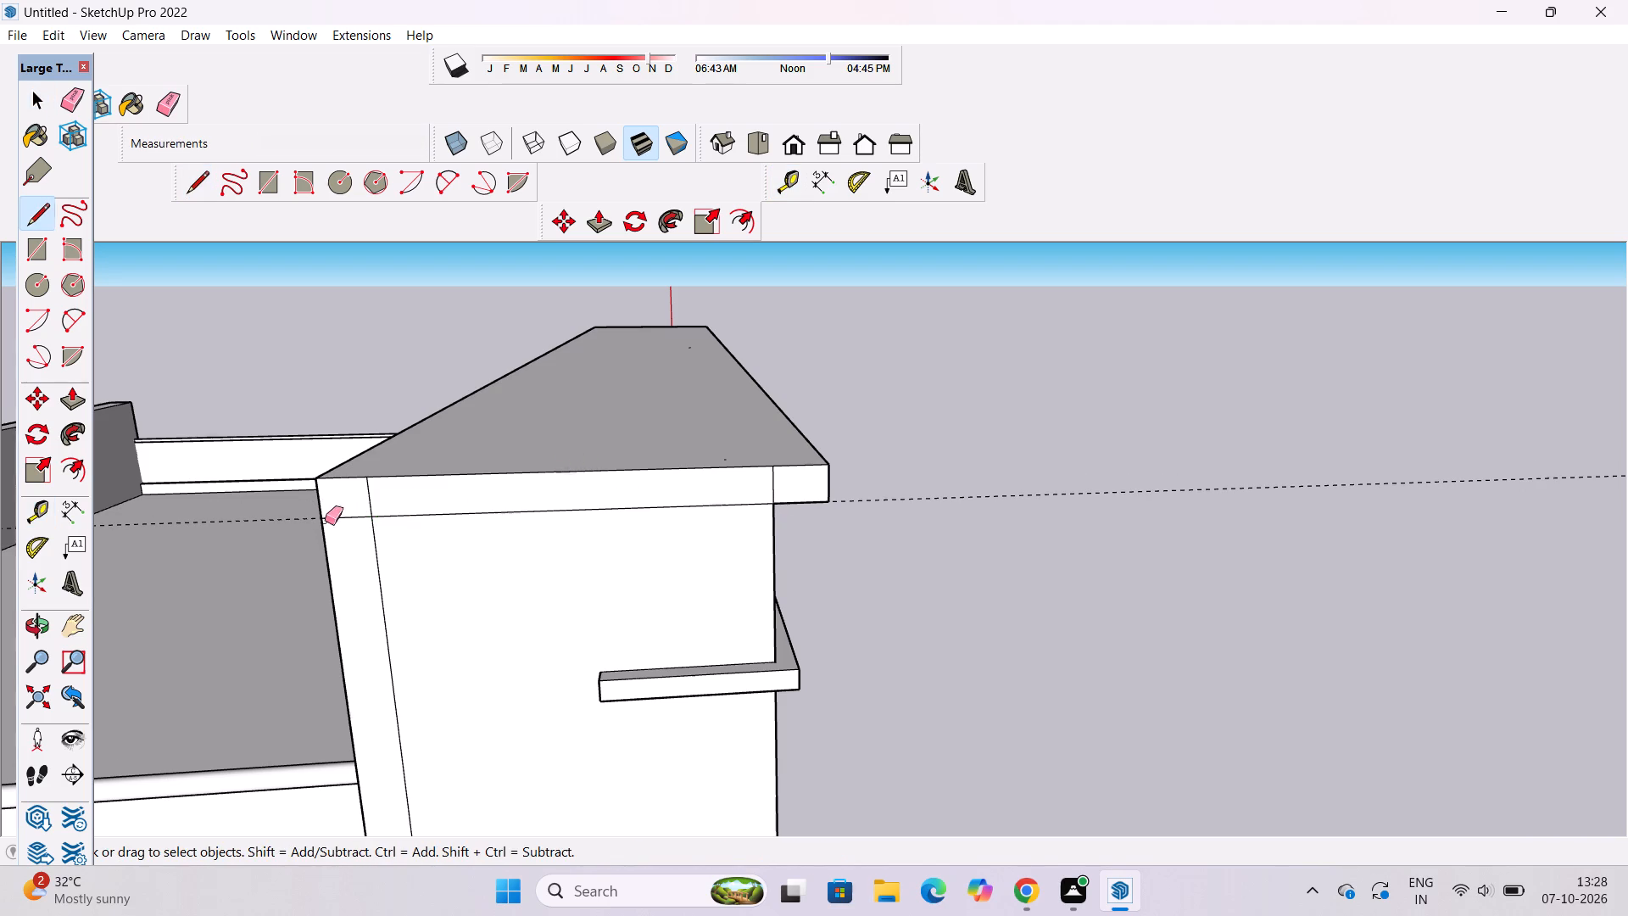
pyautogui.moveTo(373, 499); pyautogui.dragTo(357, 507)
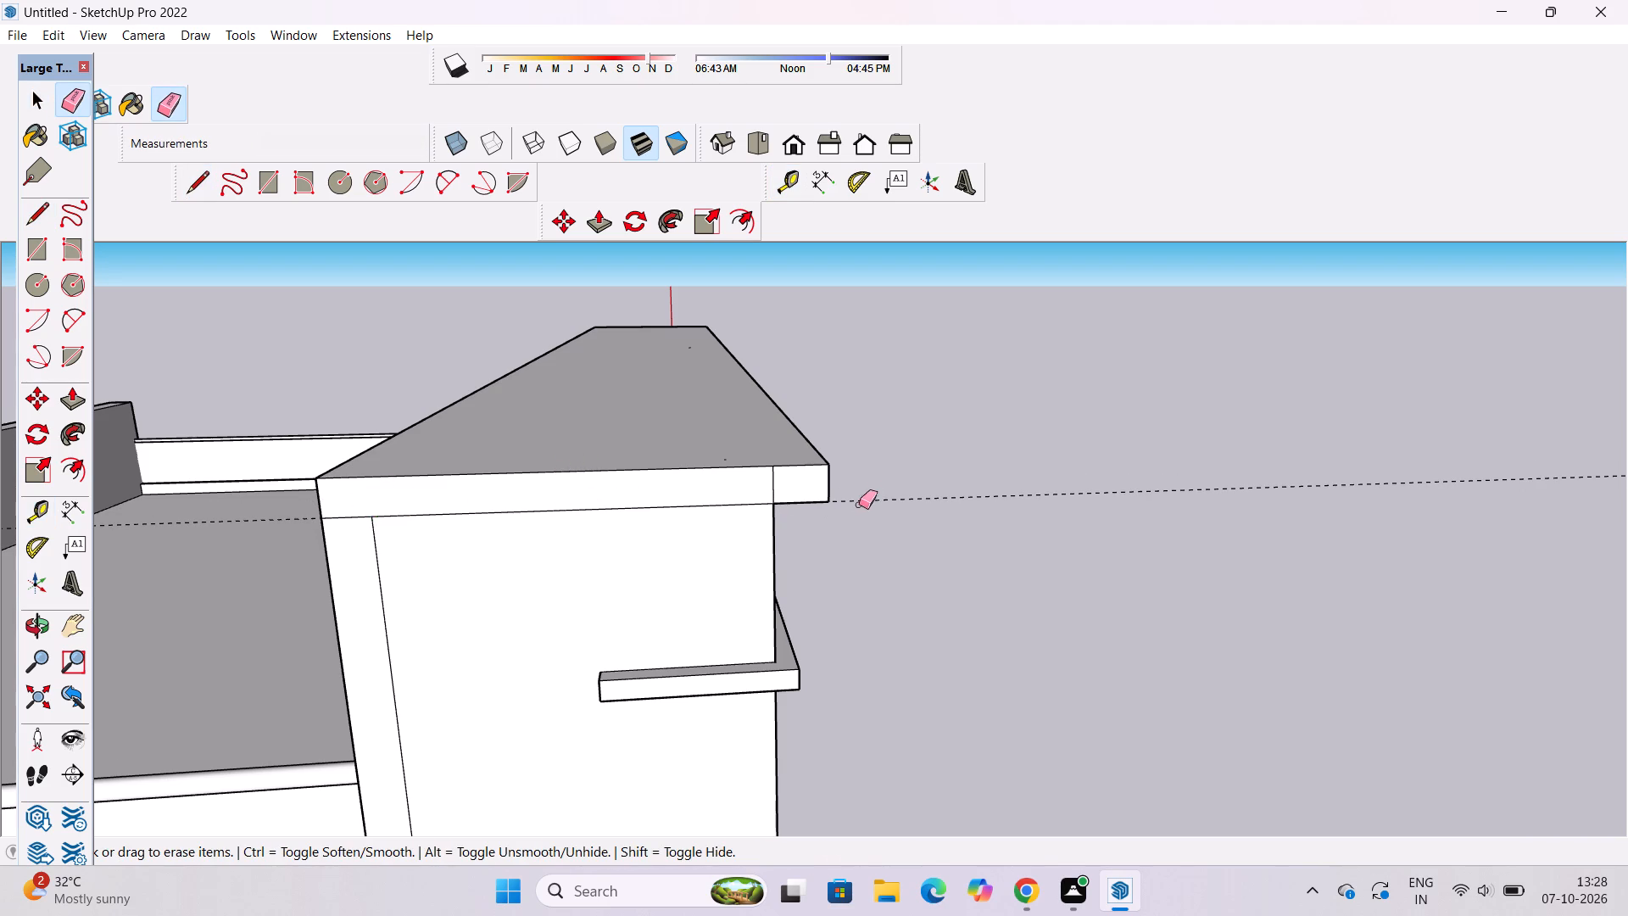
pyautogui.moveTo(899, 466); pyautogui.dragTo(902, 509)
pyautogui.moveTo(778, 481); pyautogui.dragTo(762, 499)
# Extrude the strip at the top of the side wall 2' outward as a roof slab overhang.
pyautogui.press('space')
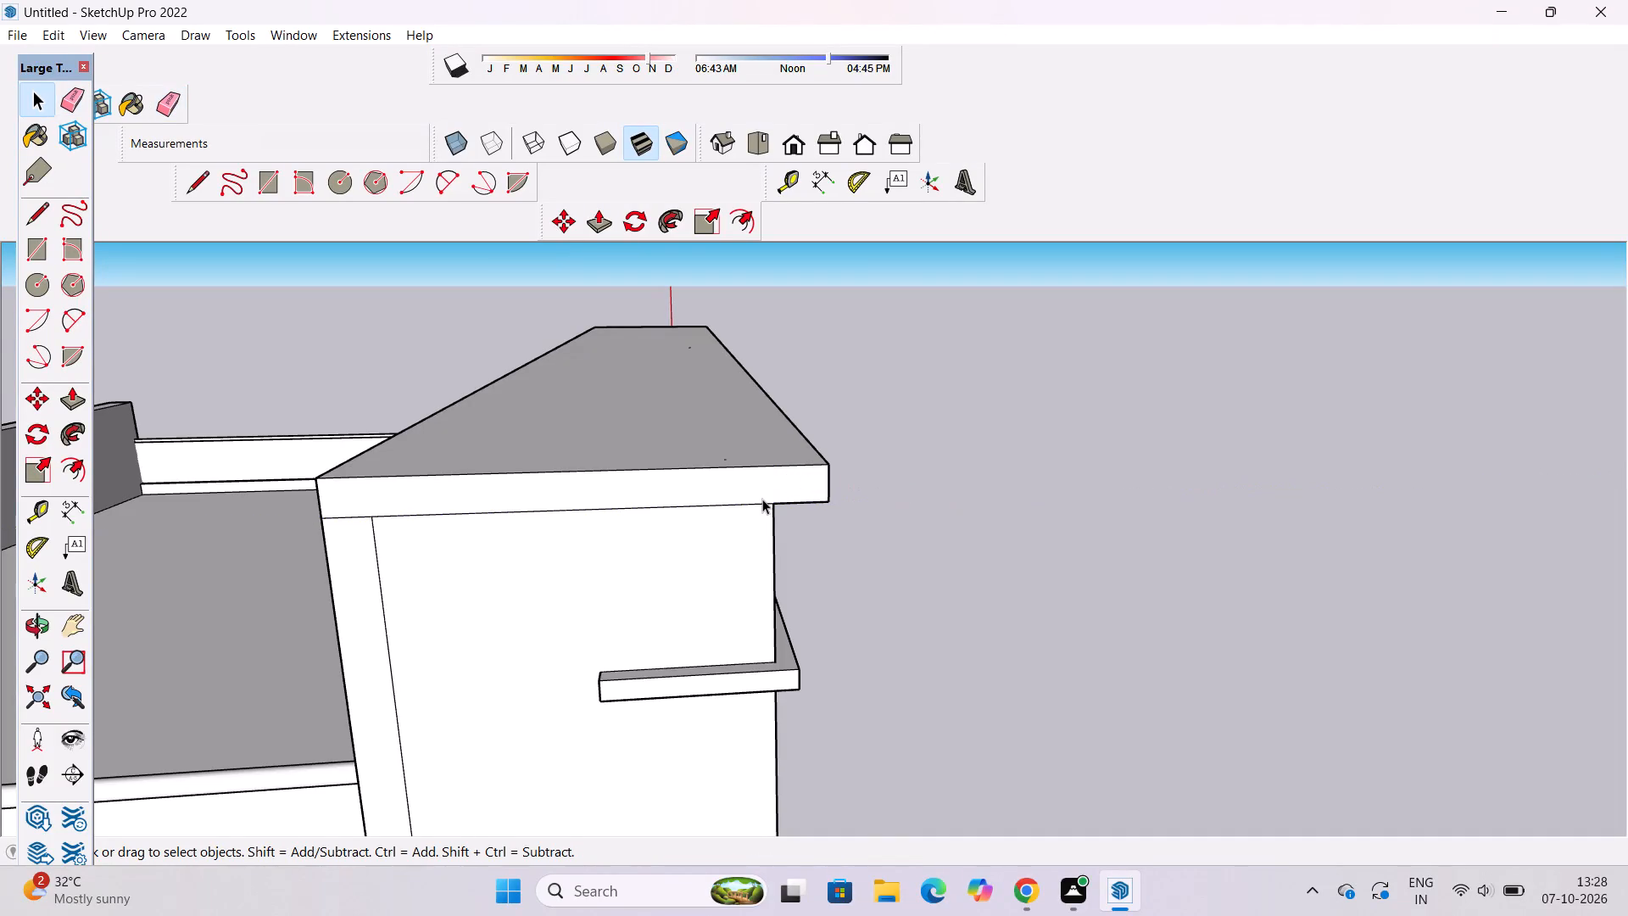
pyautogui.click(762, 499)
pyautogui.press('p')
pyautogui.click(762, 499)
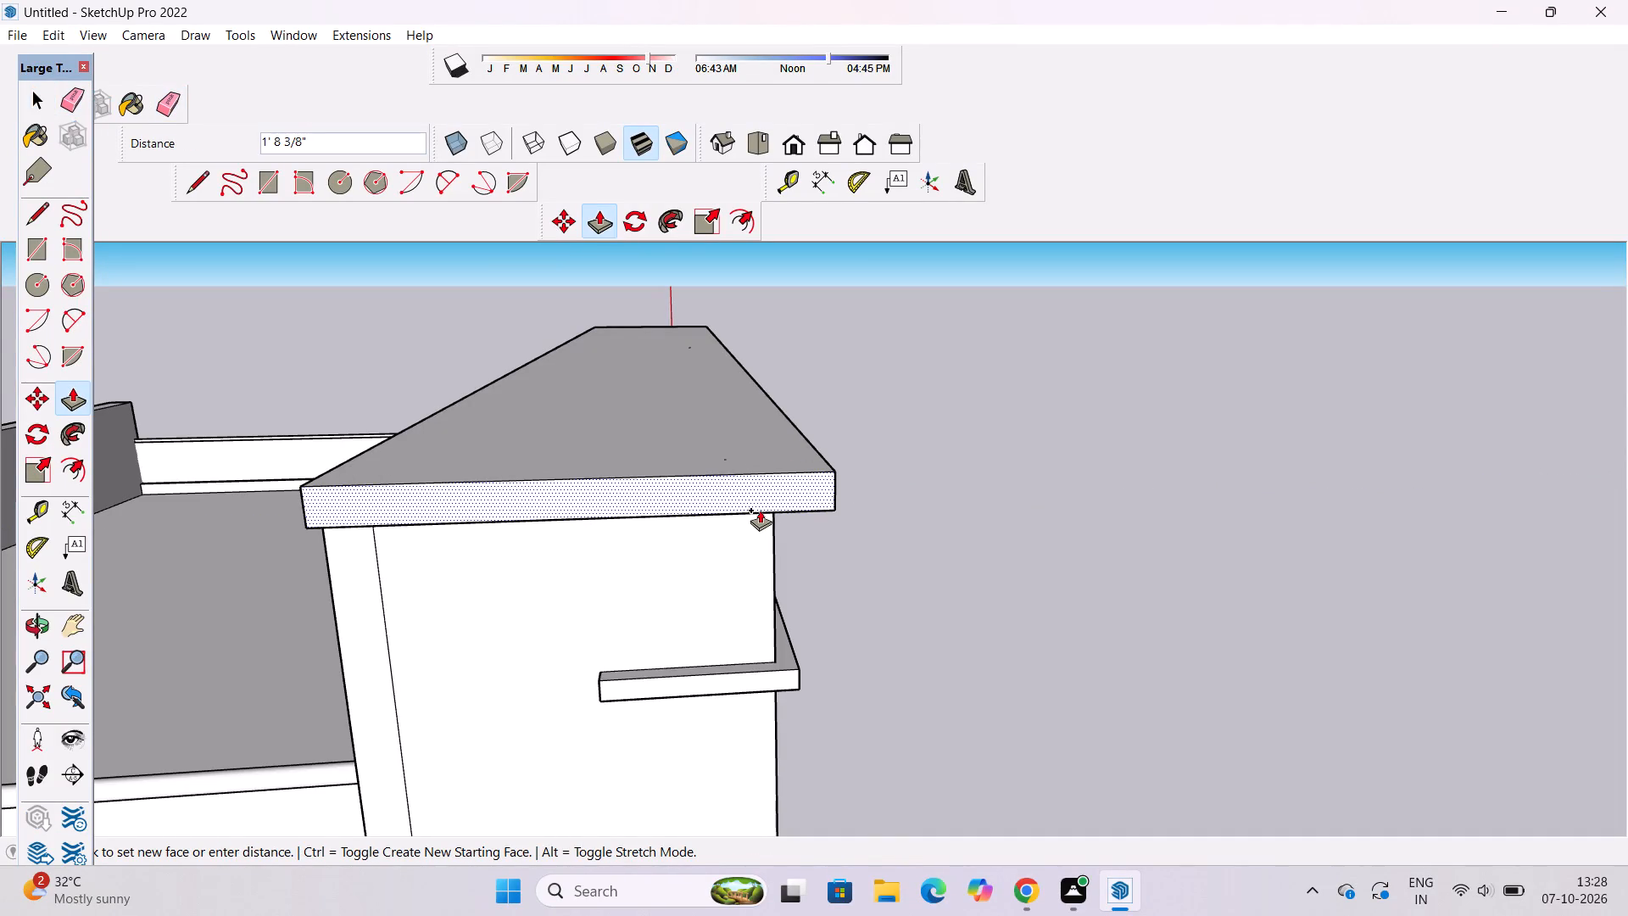
pyautogui.write("2'")
pyautogui.press('Return')
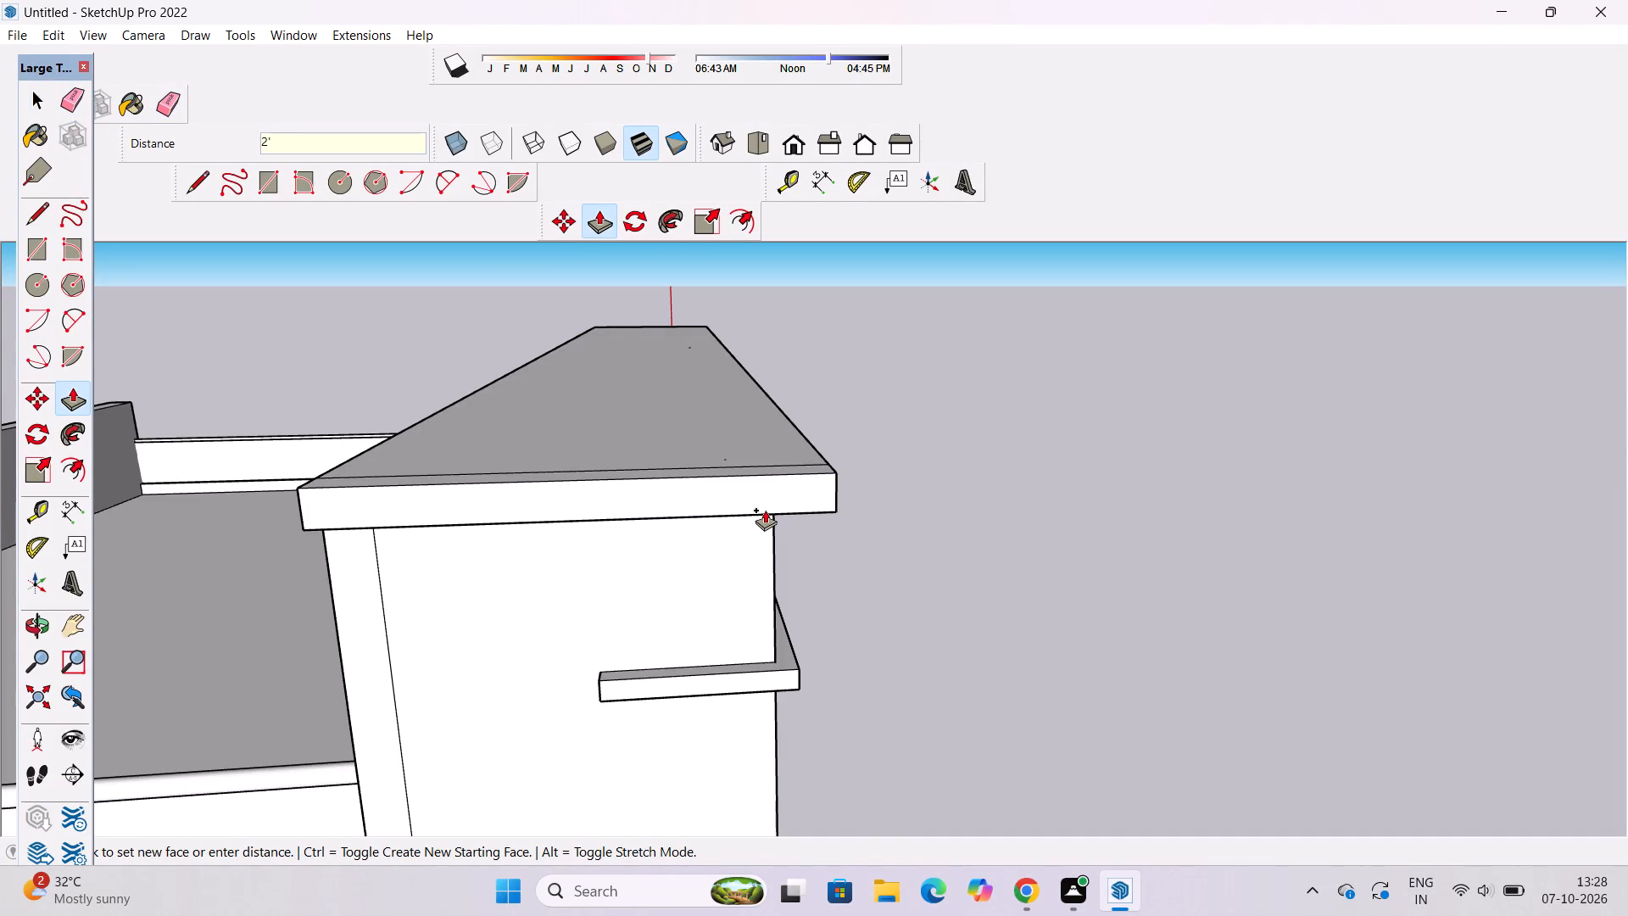
# Erase the seam lines on the roof slab's front and top faces beside the new side overhang.
pyautogui.press('o')
pyautogui.scroll(-6, 767, 510)
pyautogui.moveTo(894, 478); pyautogui.dragTo(565, 472)
pyautogui.scroll(-5, 510, 457)
pyautogui.scroll(1, 284, 461)
pyautogui.keyDown('shift'); pyautogui.moveTo(283, 461); pyautogui.dragTo(474, 659); pyautogui.keyUp('shift')
pyautogui.scroll(2, 459, 656)
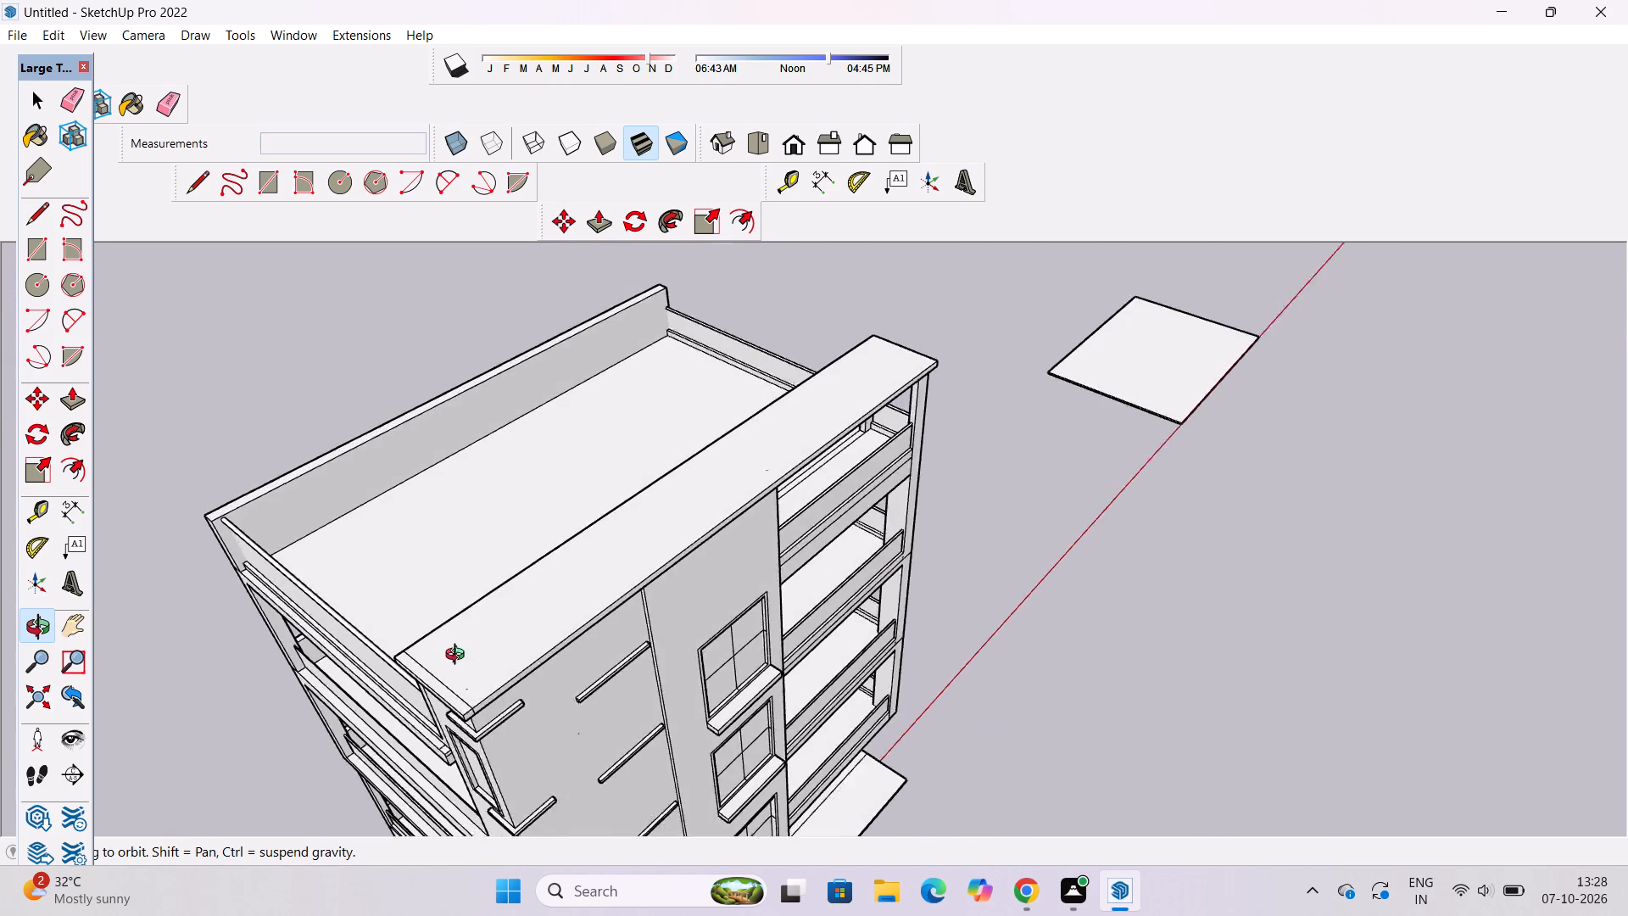
pyautogui.scroll(4, 459, 656)
pyautogui.keyDown('shift'); pyautogui.moveTo(456, 706); pyautogui.dragTo(496, 651); pyautogui.keyUp('shift')
pyautogui.click(170, 107)
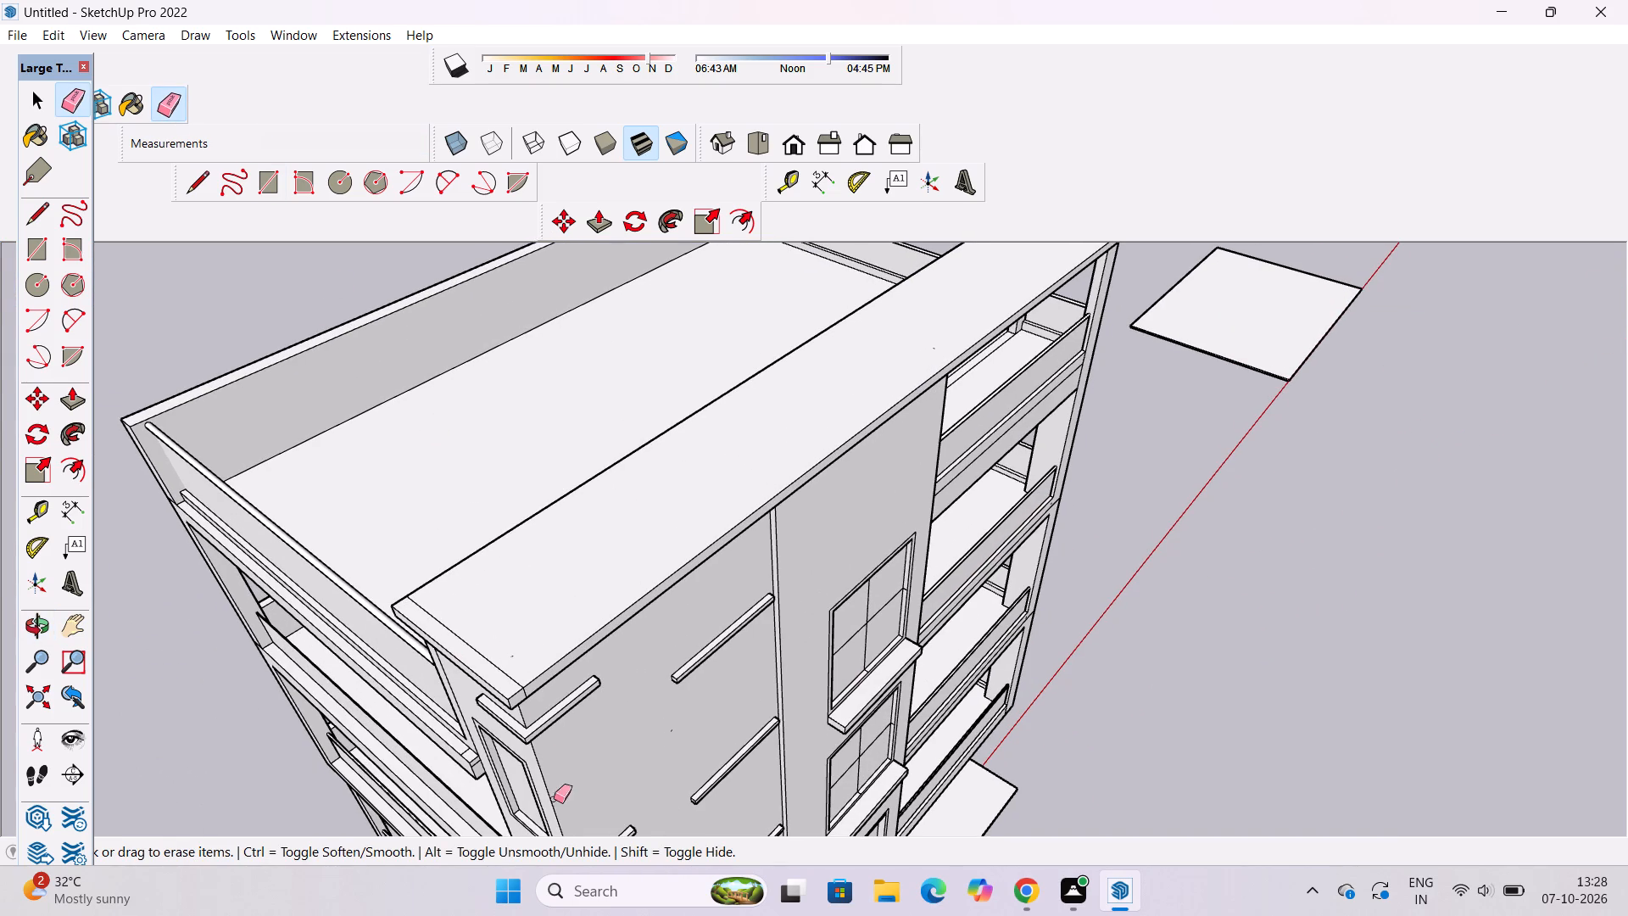
pyautogui.scroll(11, 501, 712)
pyautogui.moveTo(596, 626); pyautogui.dragTo(584, 639)
pyautogui.moveTo(561, 583); pyautogui.dragTo(554, 618)
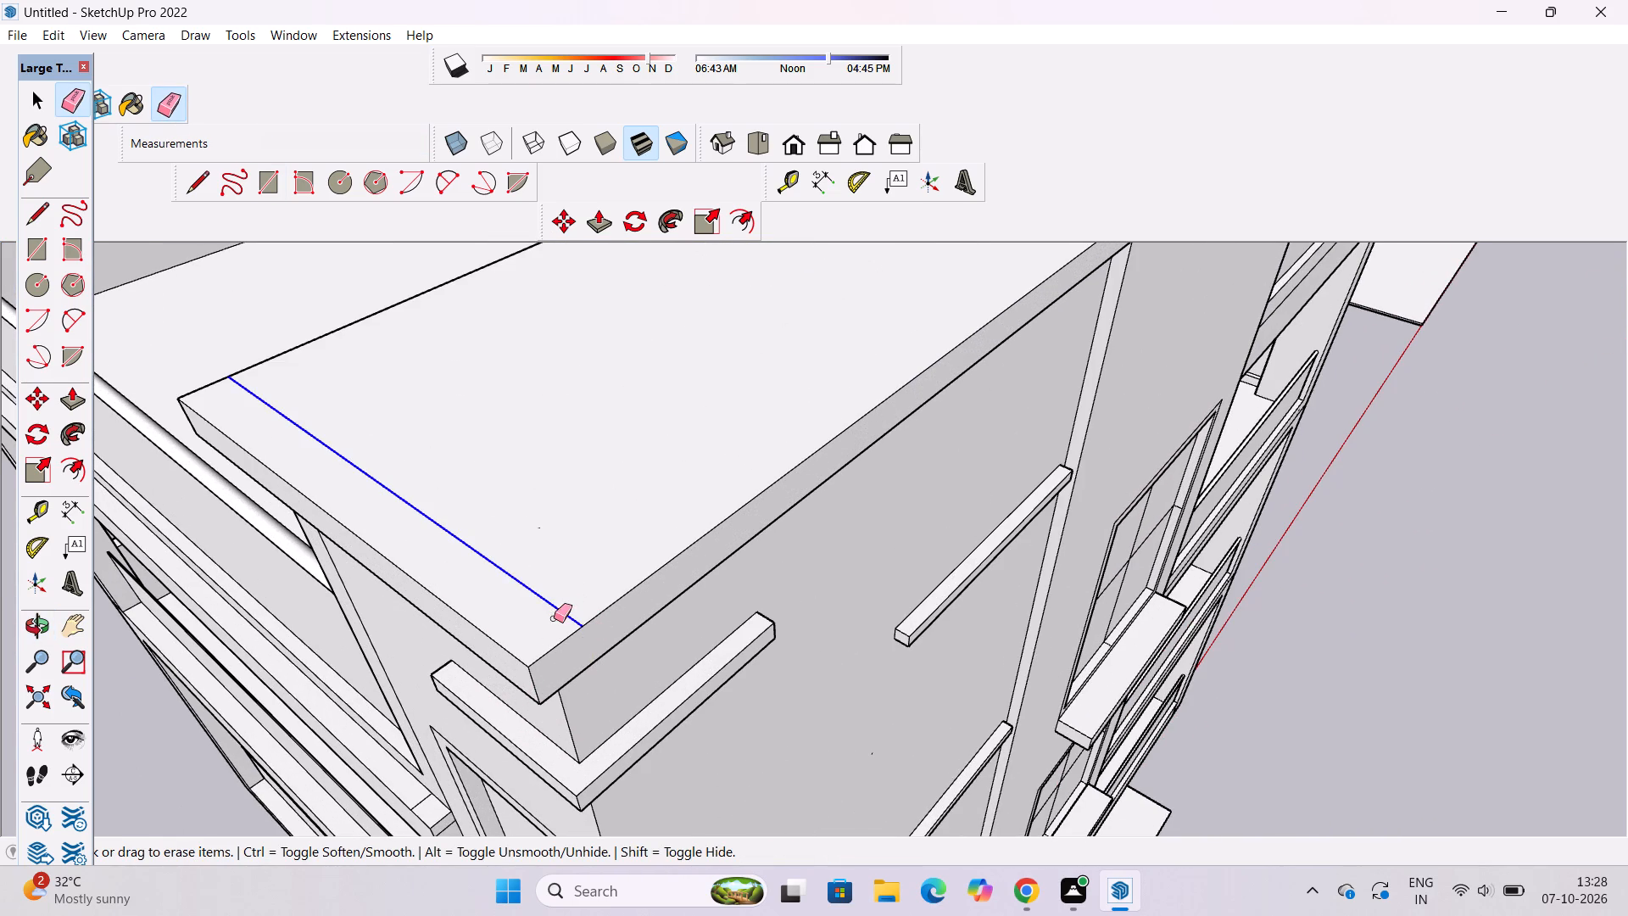
# Erase the seam lines on the underside of the roof slab overhang at the building's front corner.
pyautogui.press('o')
pyautogui.moveTo(738, 713); pyautogui.dragTo(628, 455)
pyautogui.scroll(-5, 572, 492)
pyautogui.keyDown('shift'); pyautogui.moveTo(571, 505); pyautogui.dragTo(727, 797); pyautogui.keyUp('shift')
pyautogui.moveTo(689, 684); pyautogui.dragTo(670, 559)
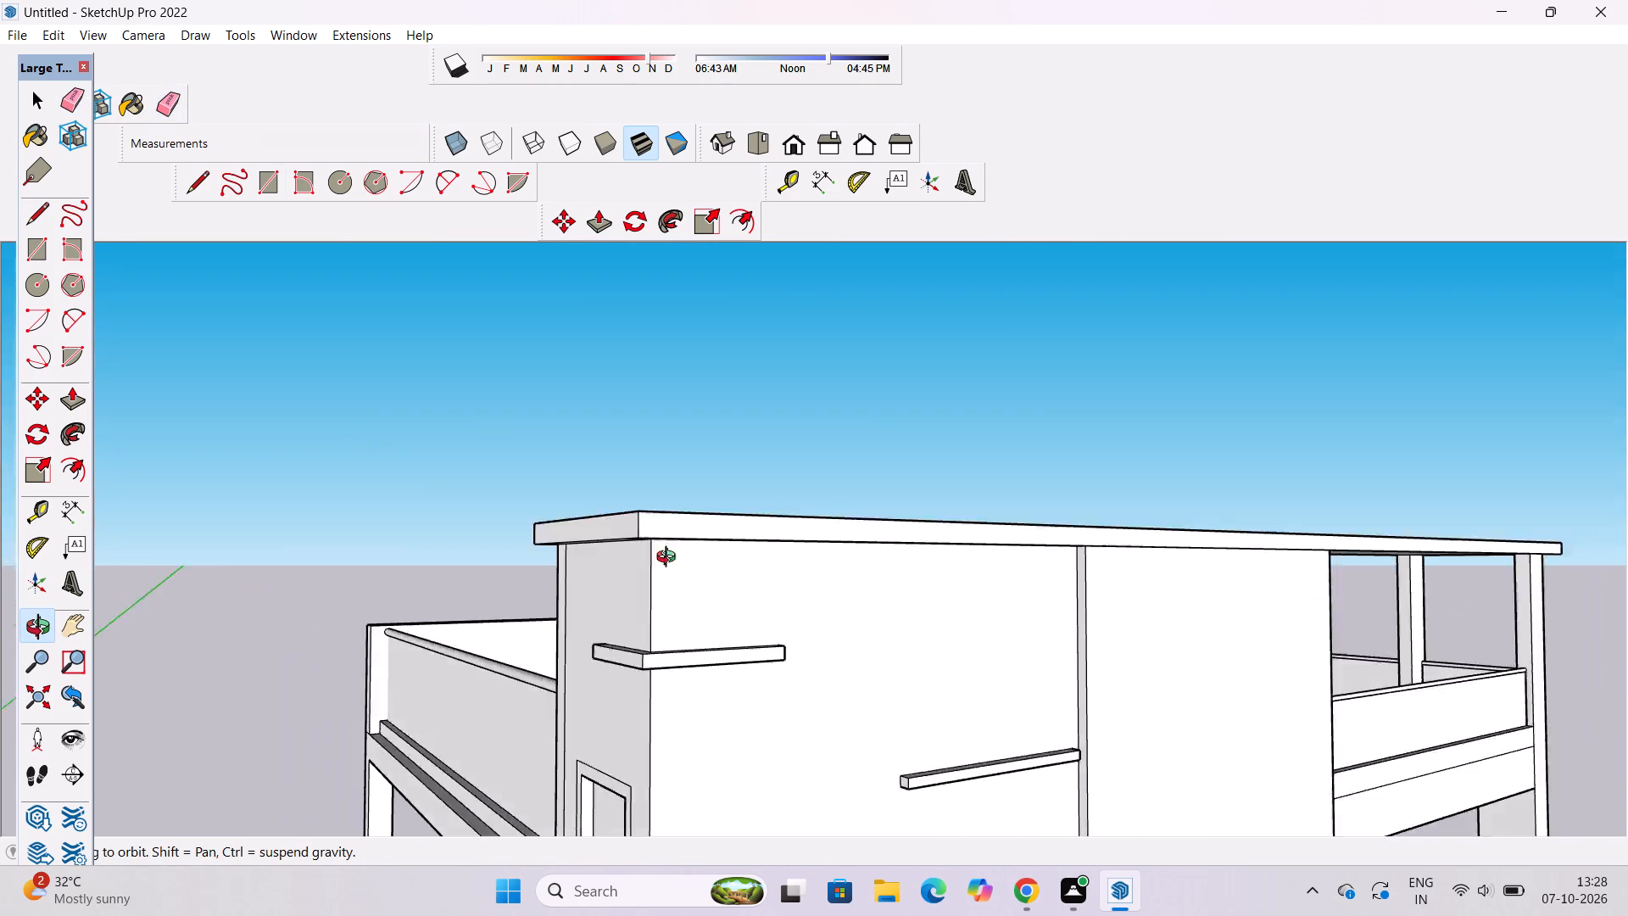
pyautogui.moveTo(670, 559); pyautogui.dragTo(667, 478)
pyautogui.scroll(3, 663, 405)
pyautogui.keyDown('shift'); pyautogui.moveTo(663, 405); pyautogui.dragTo(708, 709); pyautogui.keyUp('shift')
pyautogui.moveTo(708, 696); pyautogui.dragTo(692, 636)
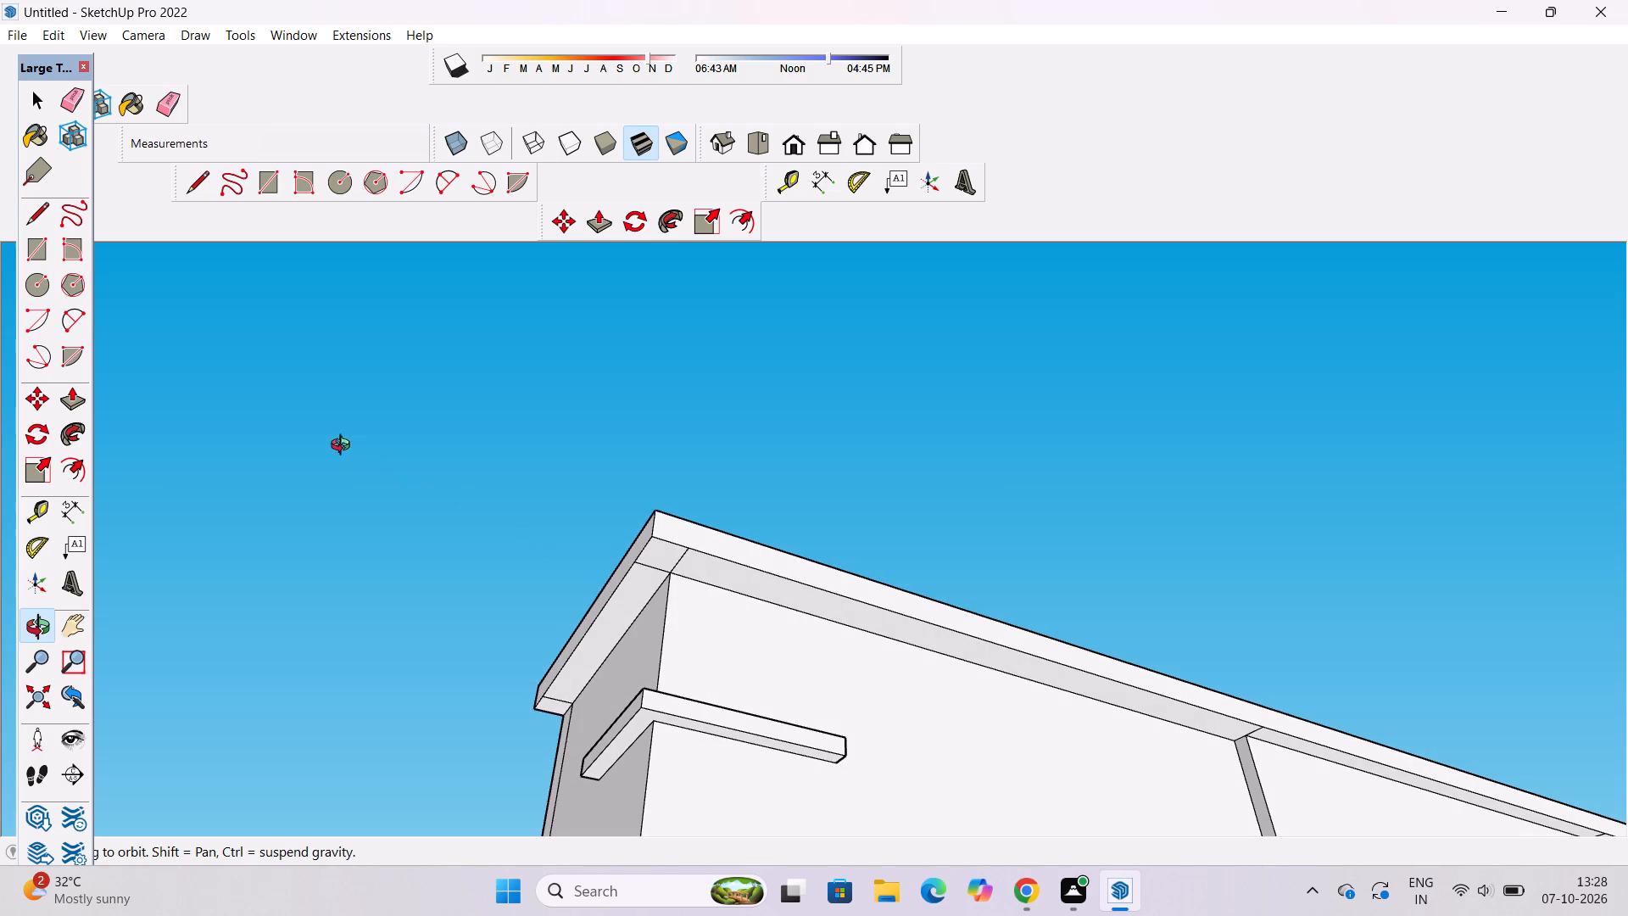
pyautogui.click(158, 92)
pyautogui.scroll(4, 636, 575)
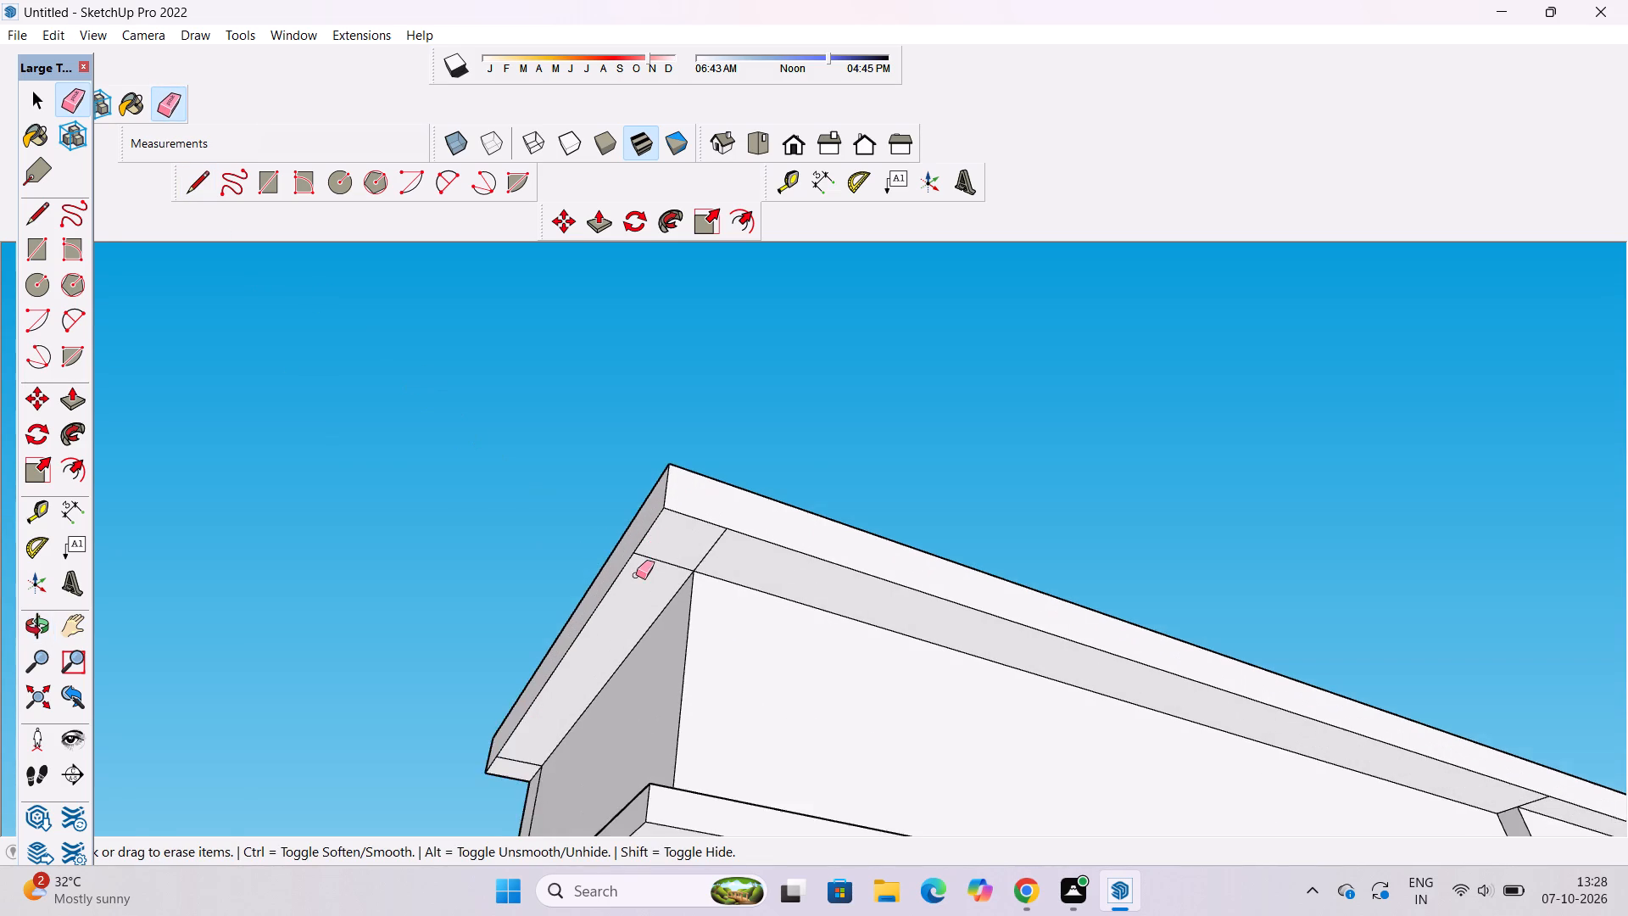
pyautogui.scroll(4, 636, 575)
pyautogui.moveTo(658, 539); pyautogui.dragTo(658, 556)
pyautogui.moveTo(707, 545); pyautogui.dragTo(737, 552)
pyautogui.scroll(-4, 483, 500)
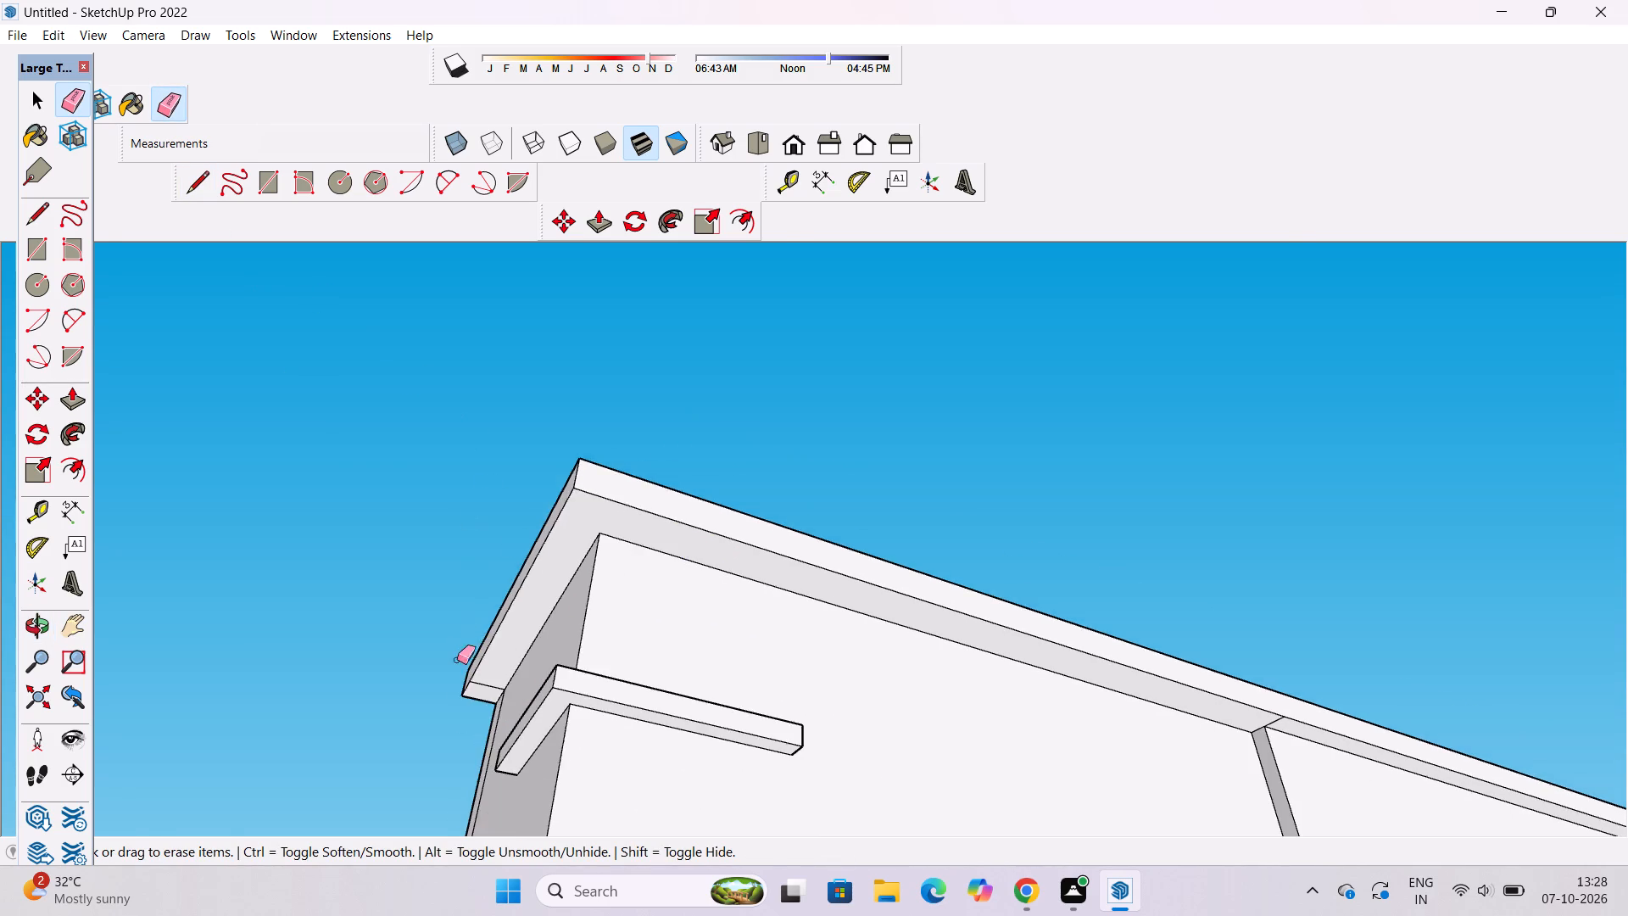
pyautogui.scroll(5, 455, 701)
pyautogui.moveTo(560, 560); pyautogui.dragTo(557, 585)
# Erase the short seam lines crossing the side overhang's underside at the wall joint and beside the open top balcony.
pyautogui.press('o')
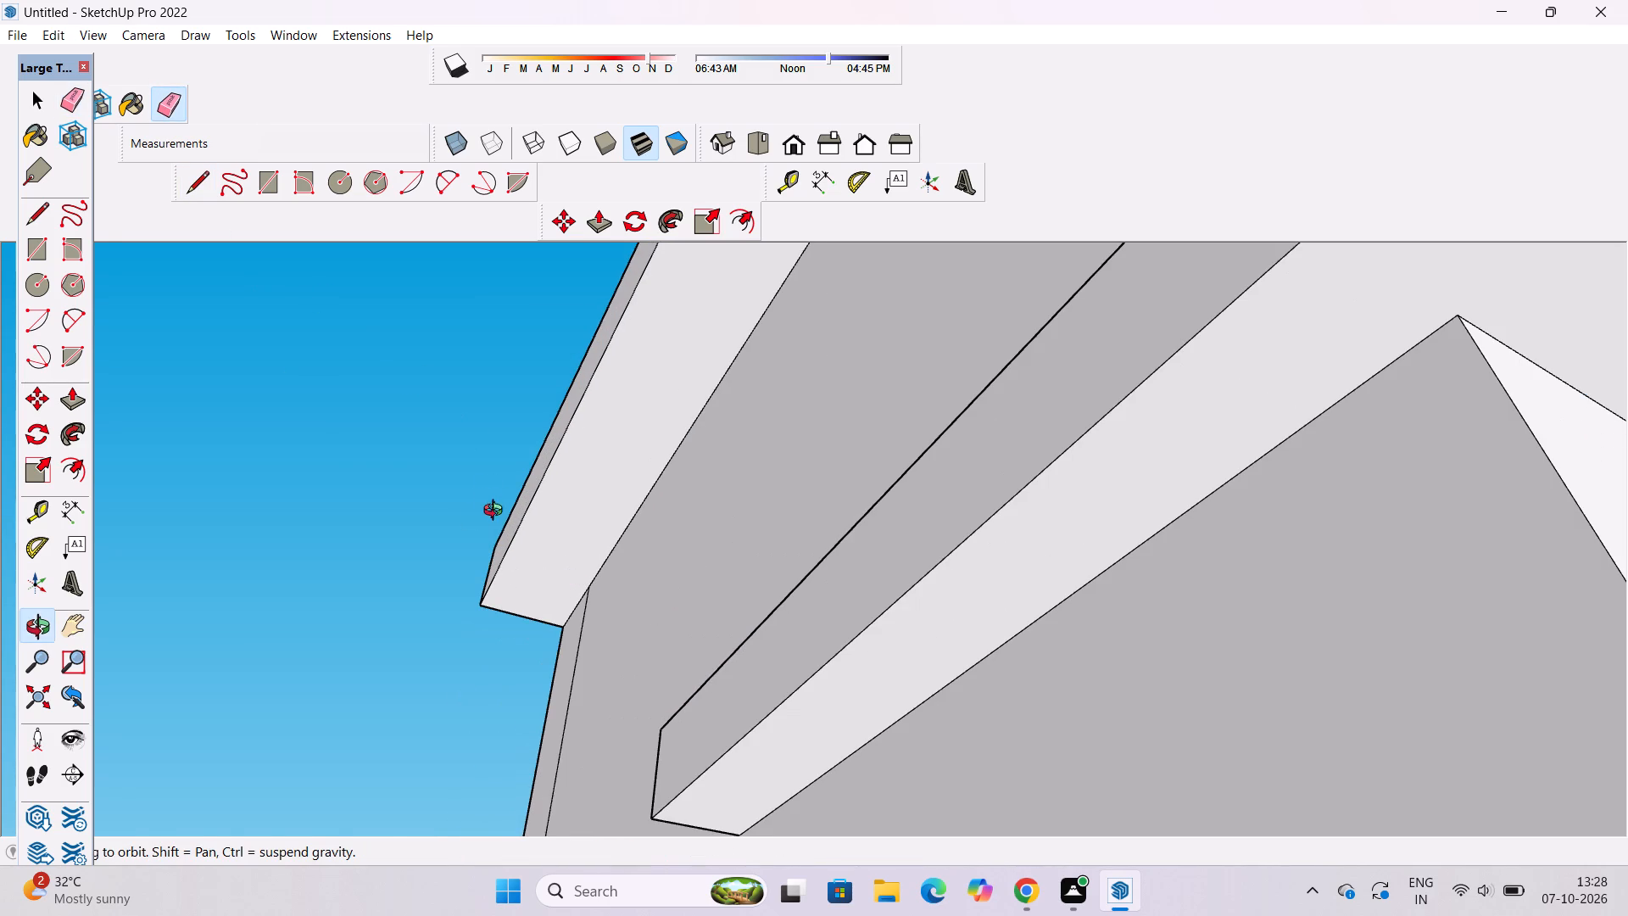
pyautogui.scroll(-13, 487, 500)
pyautogui.moveTo(478, 546); pyautogui.dragTo(511, 714)
pyautogui.scroll(5, 691, 595)
pyautogui.moveTo(1039, 605); pyautogui.dragTo(978, 556)
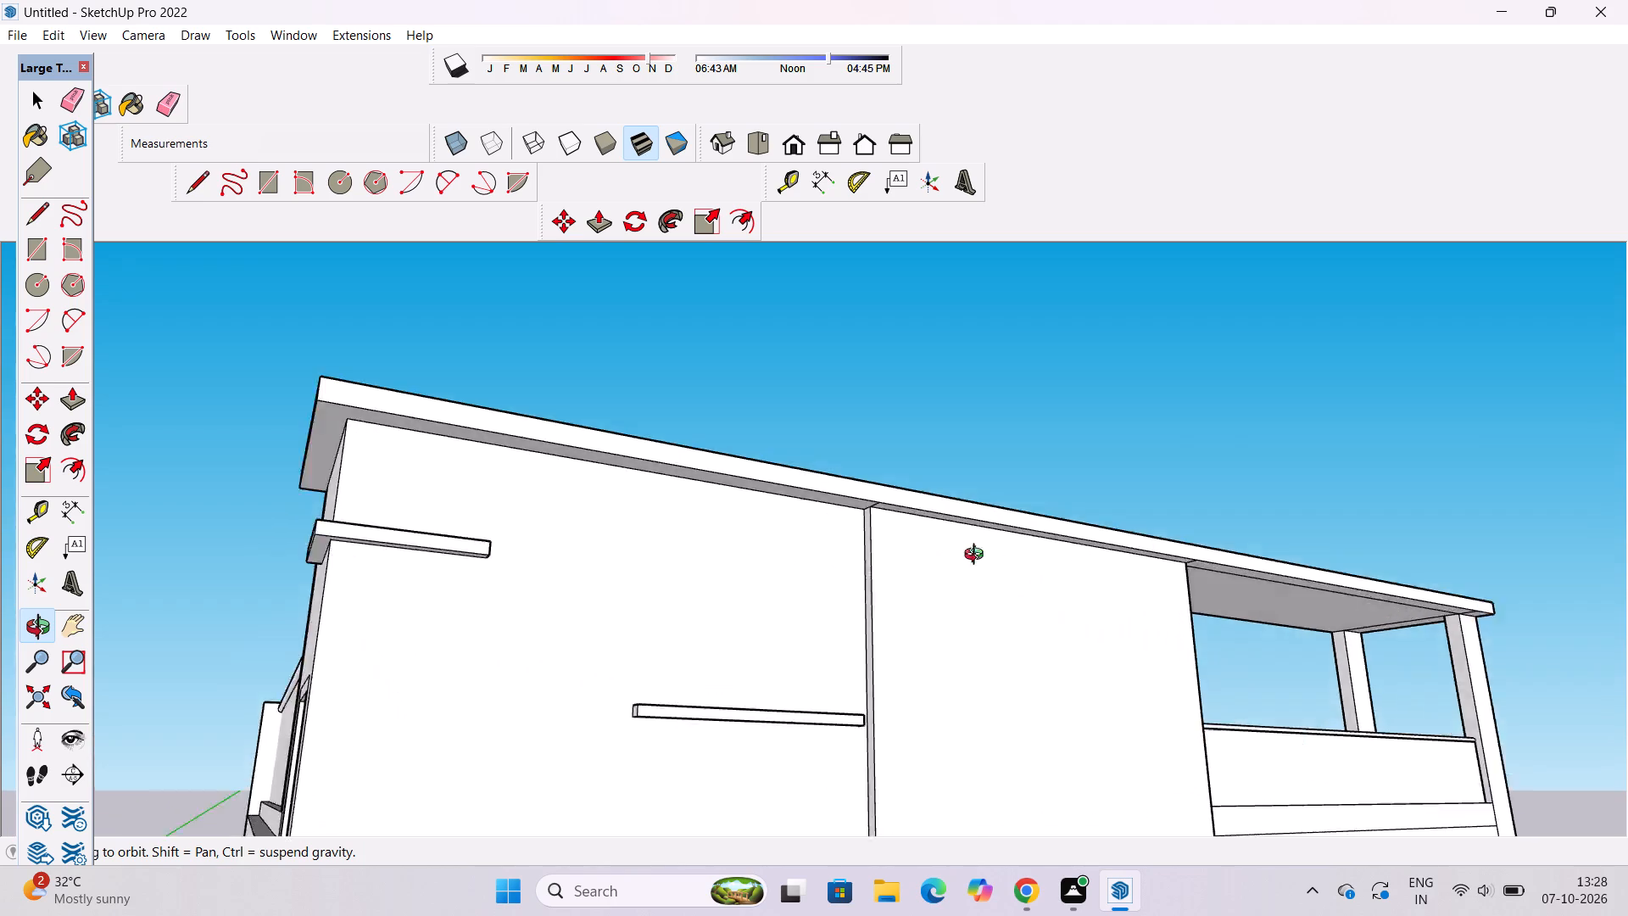
pyautogui.moveTo(978, 556); pyautogui.dragTo(730, 487)
pyautogui.keyDown('shift'); pyautogui.moveTo(856, 438); pyautogui.dragTo(873, 517); pyautogui.keyUp('shift')
pyautogui.scroll(11, 527, 533)
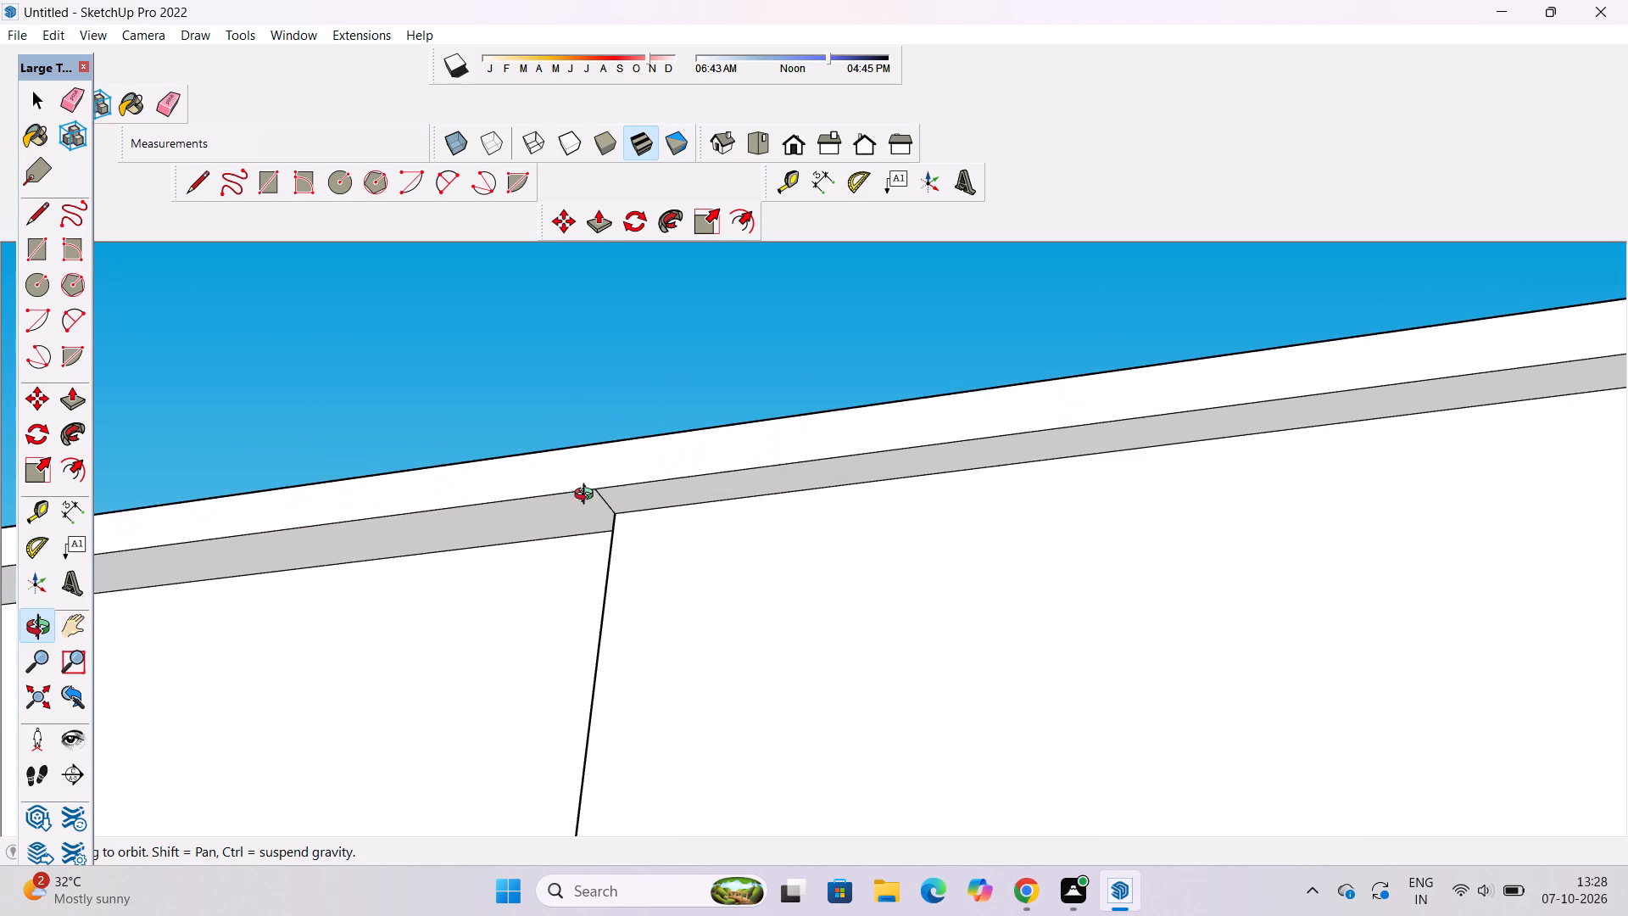
pyautogui.click(171, 107)
pyautogui.scroll(5, 583, 524)
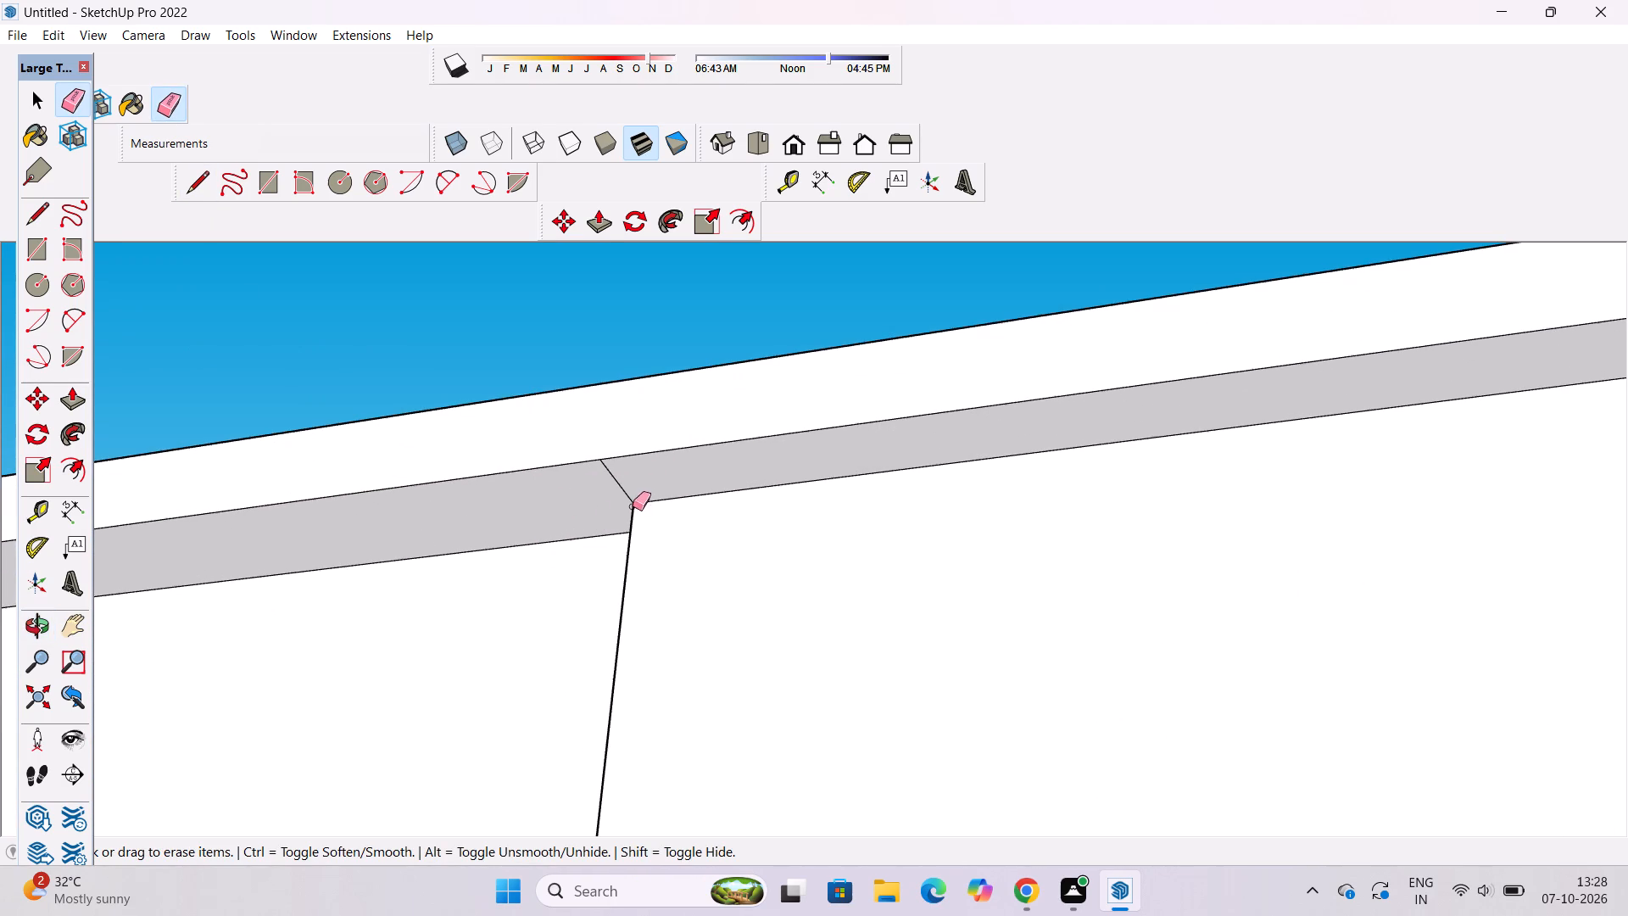
pyautogui.moveTo(635, 480); pyautogui.dragTo(588, 498)
pyautogui.scroll(-10, 231, 365)
pyautogui.scroll(10, 383, 332)
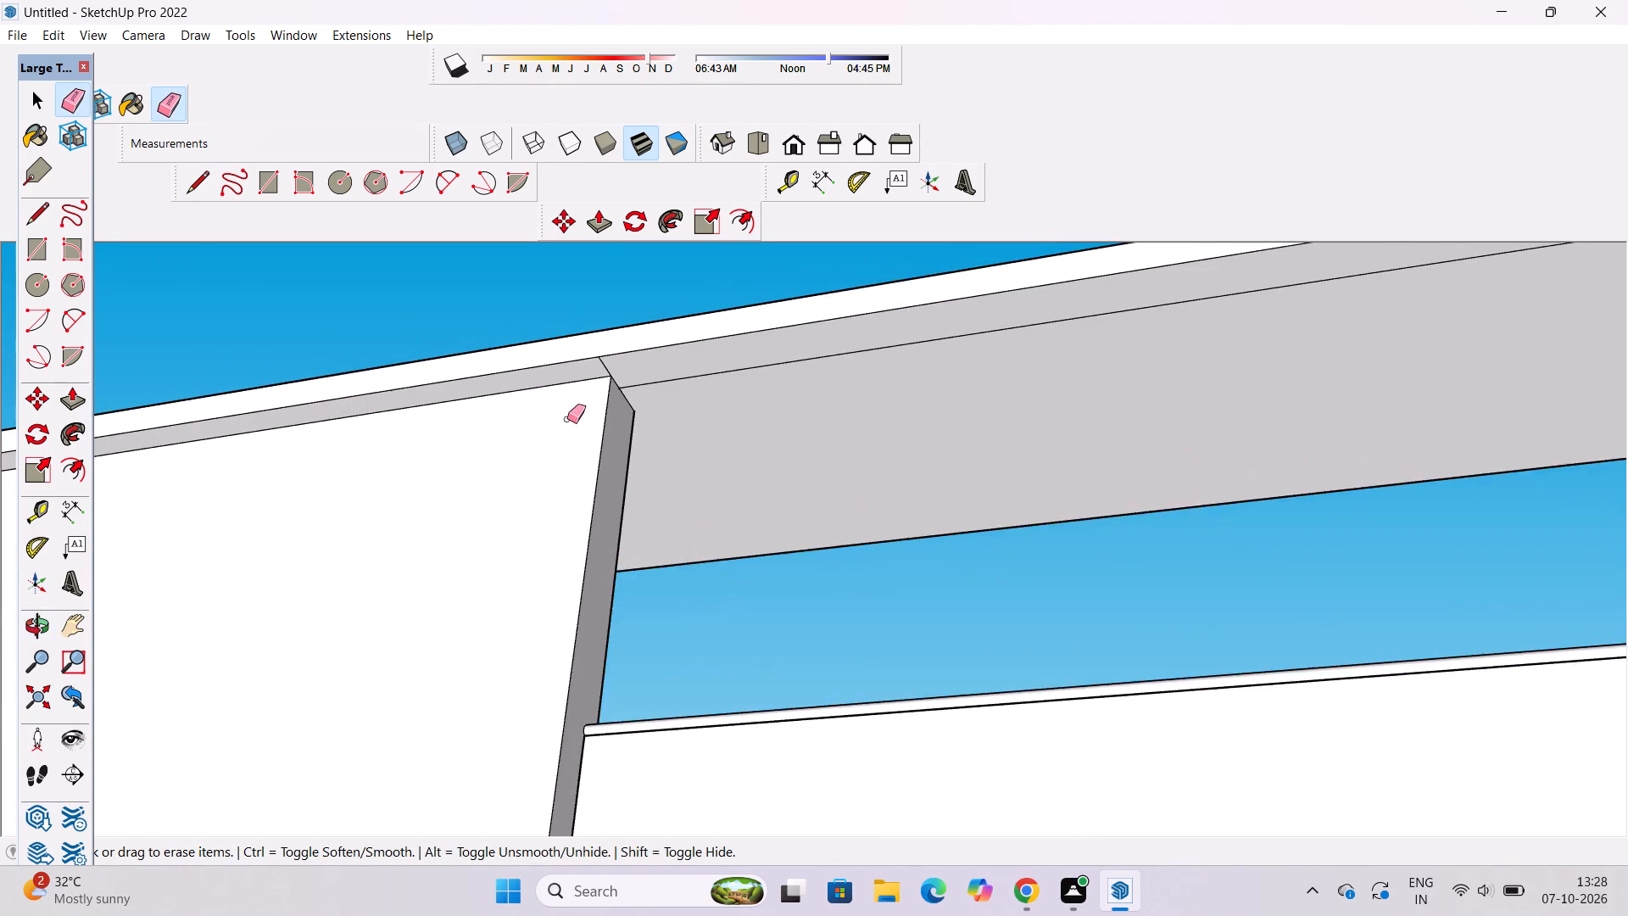
pyautogui.scroll(3, 567, 419)
pyautogui.moveTo(638, 336); pyautogui.dragTo(608, 339)
# Examine the whole side elevation from the roof overhang down to the ground-floor plinth.
pyautogui.press('o')
pyautogui.scroll(-2, 655, 333)
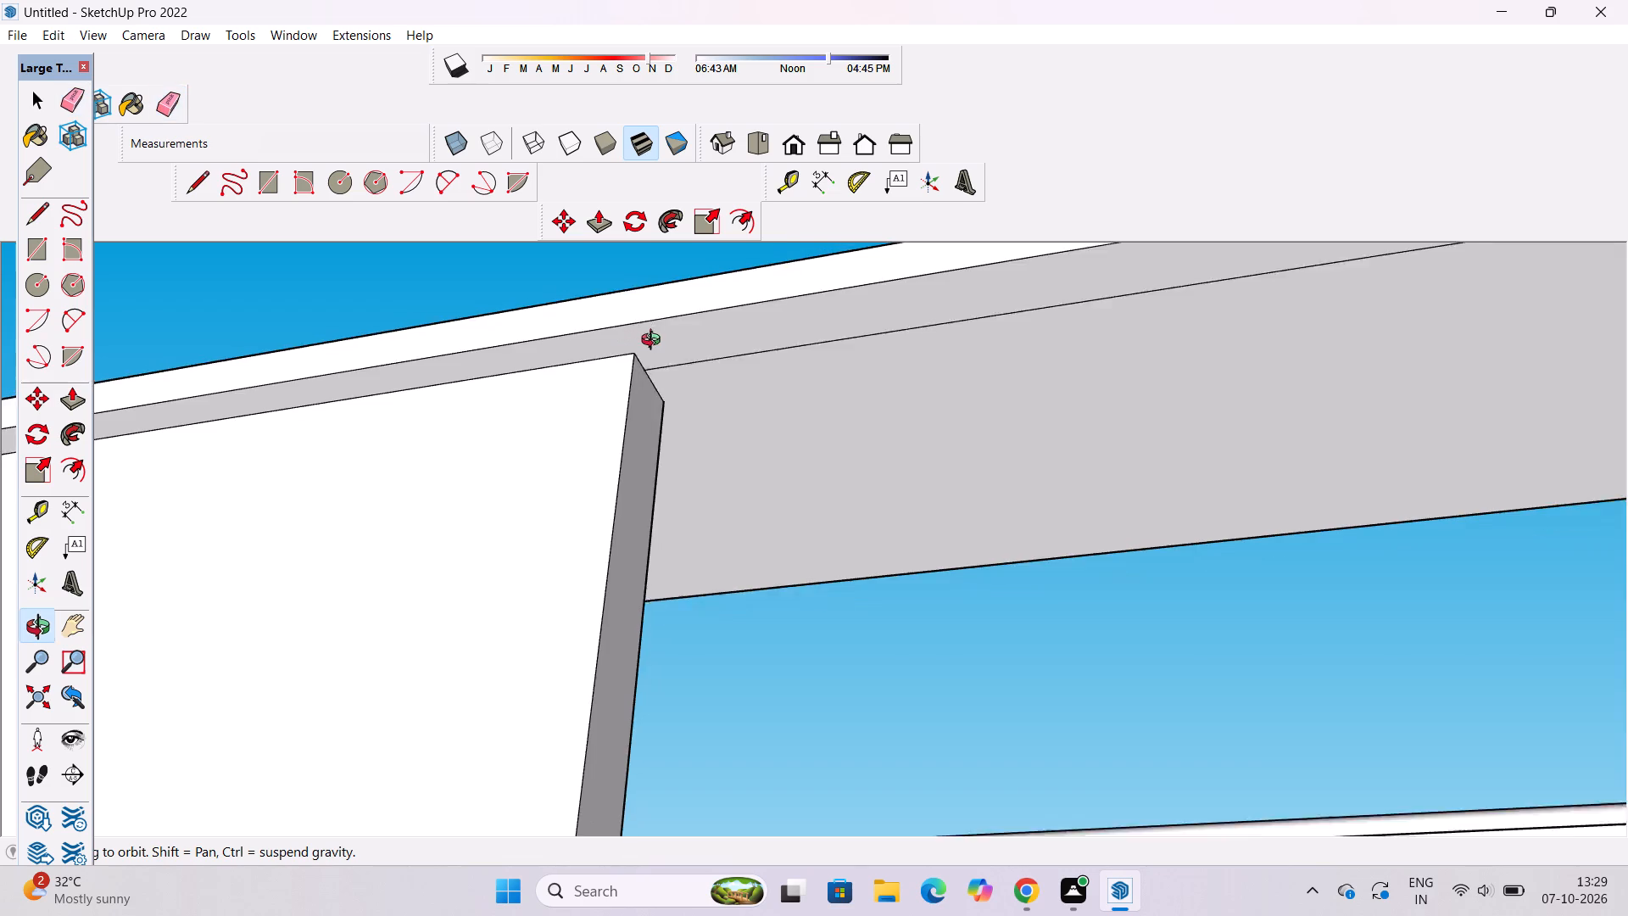
pyautogui.scroll(-14, 655, 342)
pyautogui.moveTo(671, 483); pyautogui.dragTo(707, 608)
pyautogui.scroll(-5, 702, 597)
pyautogui.moveTo(643, 643); pyautogui.dragTo(714, 544)
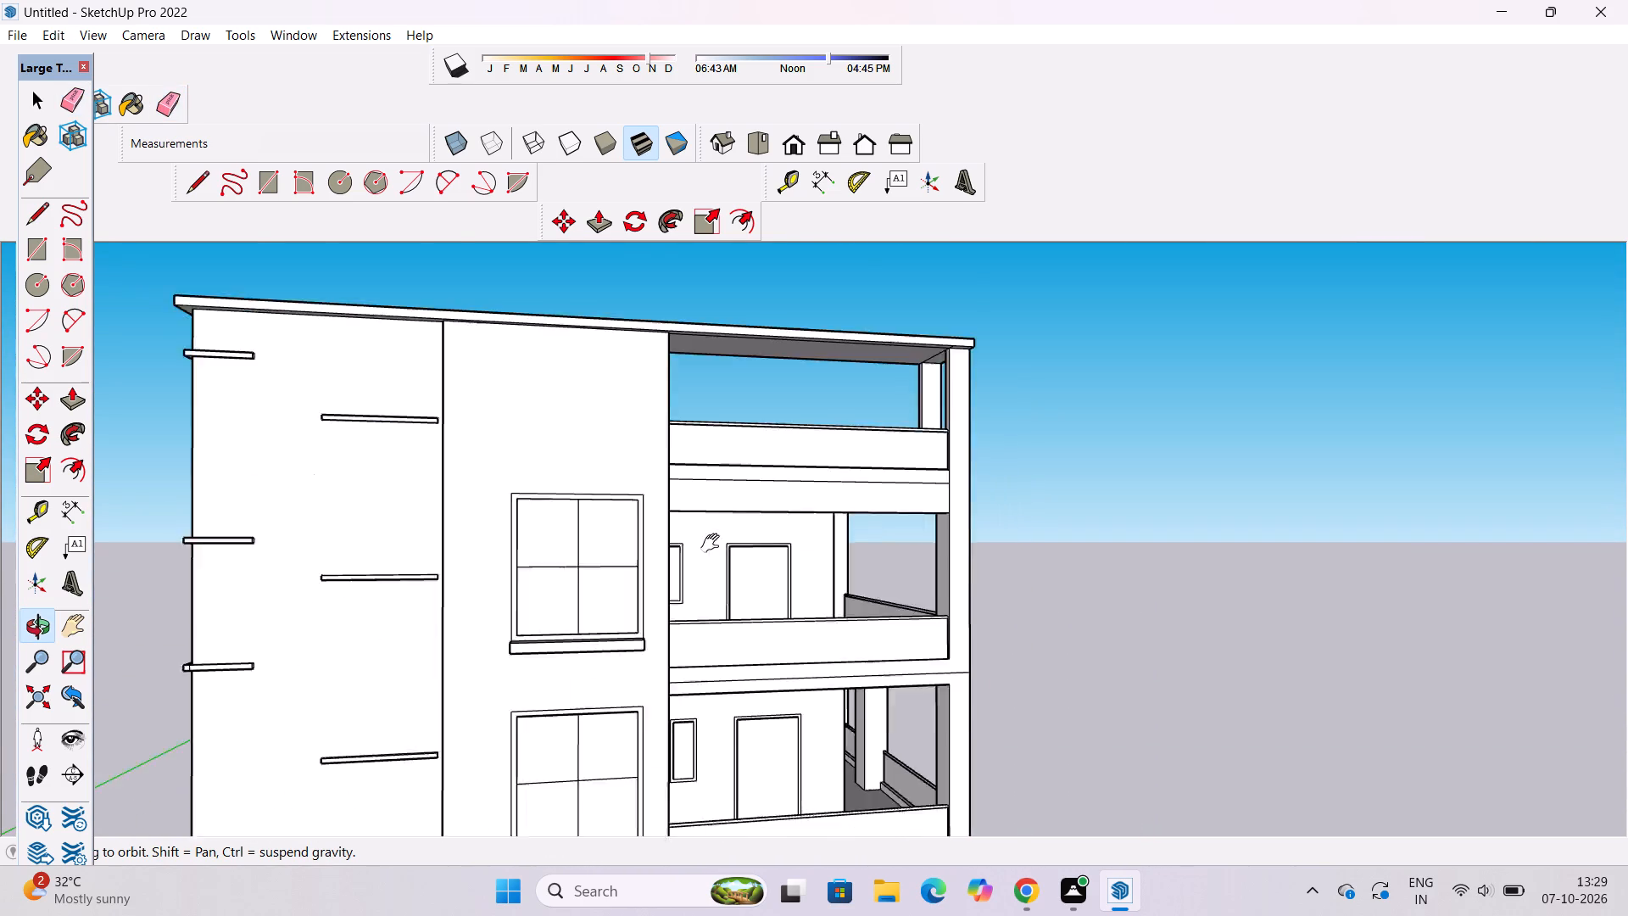
pyautogui.moveTo(714, 544); pyautogui.dragTo(707, 528)
pyautogui.scroll(-3, 697, 522)
pyautogui.moveTo(644, 568); pyautogui.dragTo(628, 648)
pyautogui.moveTo(625, 660); pyautogui.dragTo(585, 596)
pyautogui.moveTo(605, 600); pyautogui.dragTo(553, 590)
pyautogui.keyDown('shift'); pyautogui.moveTo(569, 617); pyautogui.dragTo(588, 527); pyautogui.keyUp('shift')
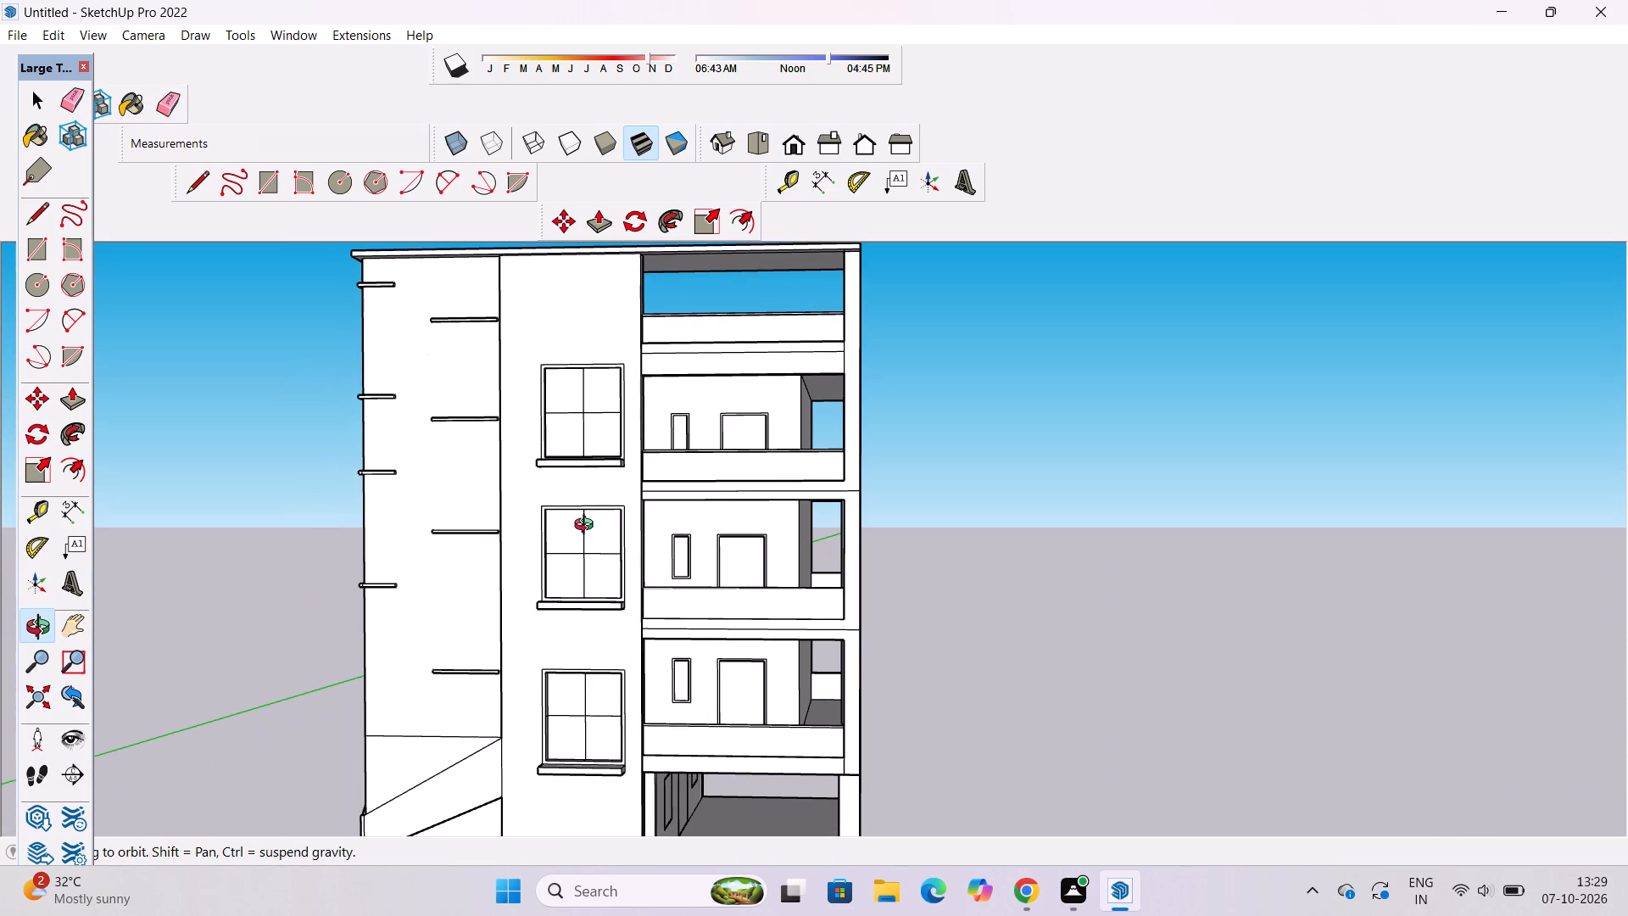
pyautogui.scroll(-5, 504, 560)
pyautogui.moveTo(464, 596); pyautogui.dragTo(554, 634)
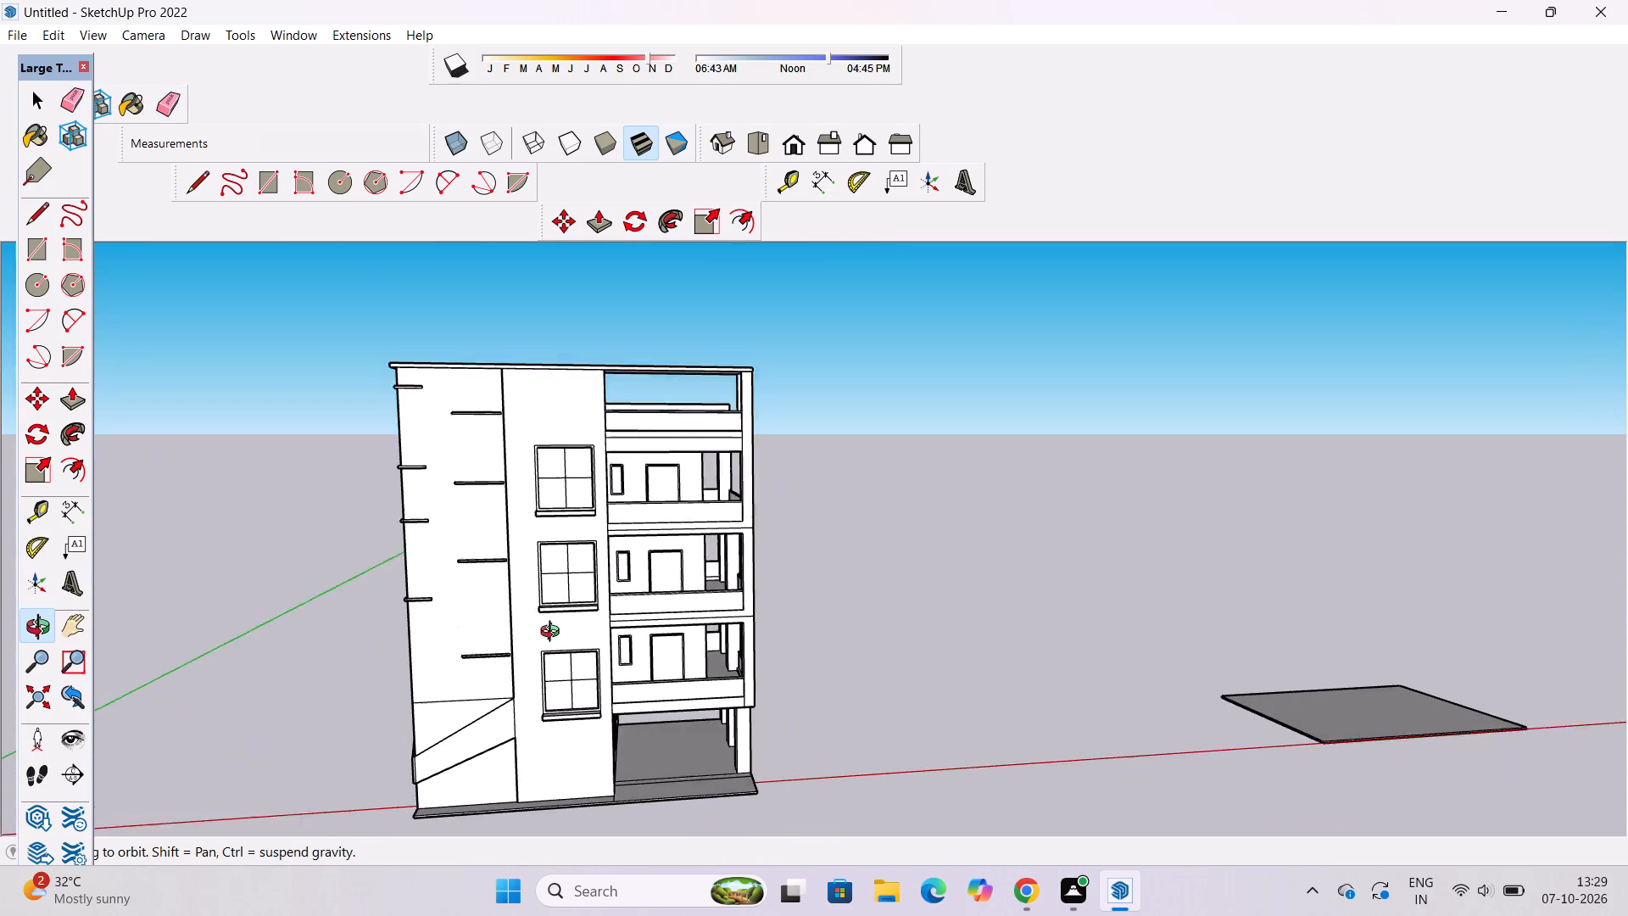
pyautogui.moveTo(554, 634); pyautogui.dragTo(577, 650)
pyautogui.moveTo(586, 651); pyautogui.dragTo(515, 639)
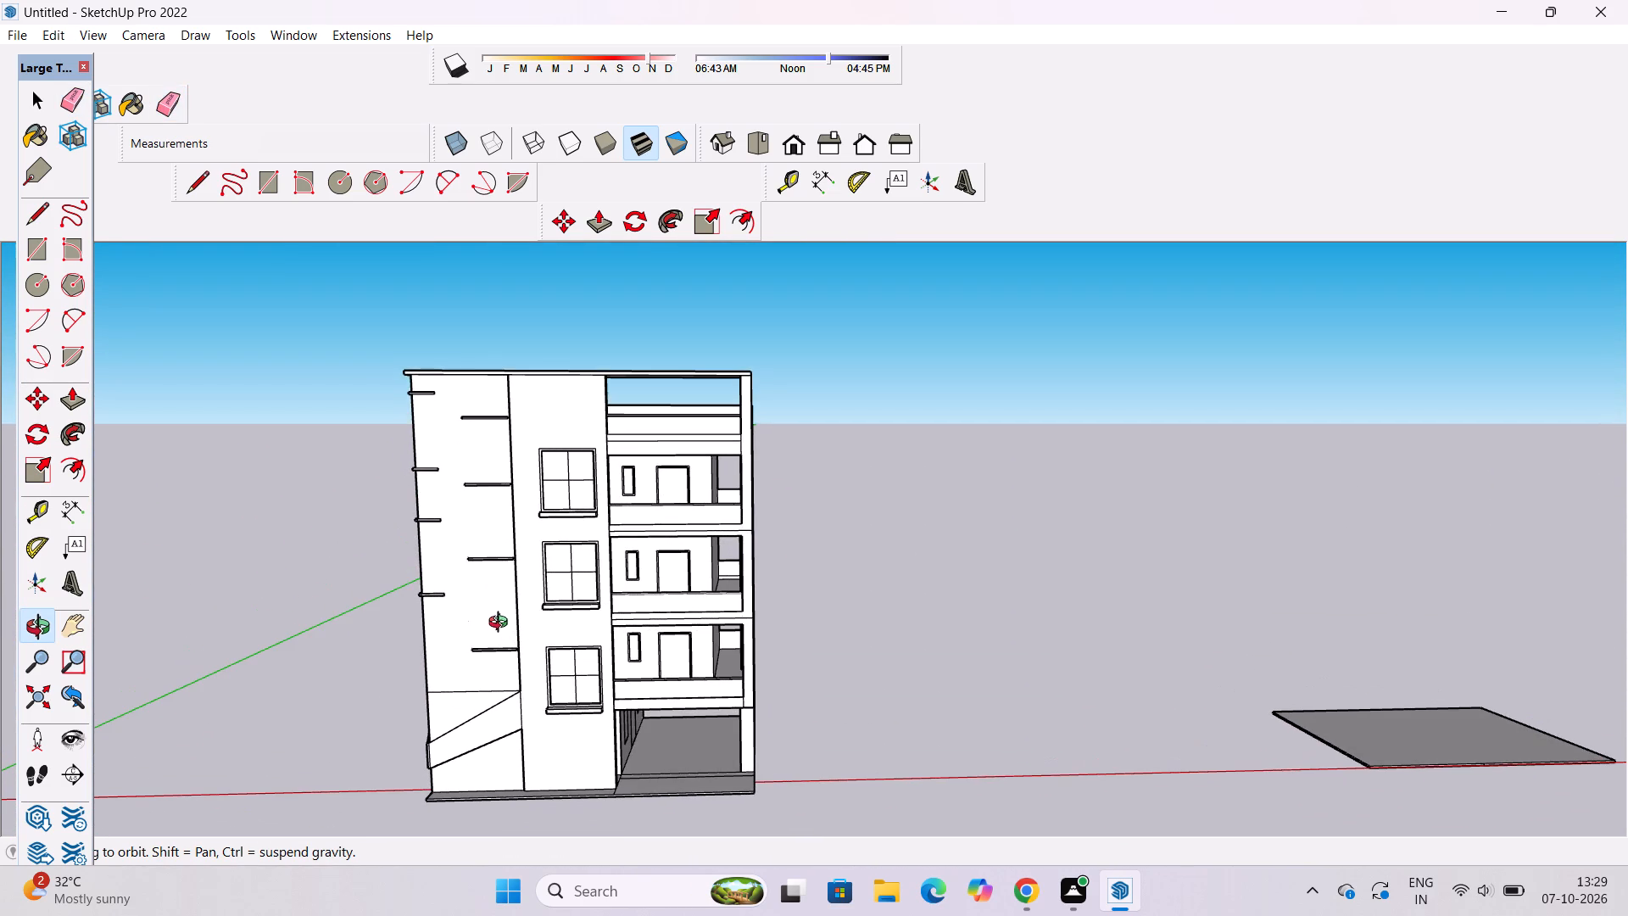
pyautogui.keyDown('shift'); pyautogui.moveTo(458, 655); pyautogui.dragTo(578, 606); pyautogui.keyUp('shift')
pyautogui.keyDown('shift'); pyautogui.moveTo(578, 628); pyautogui.dragTo(571, 588); pyautogui.keyUp('shift')
pyautogui.moveTo(572, 608); pyautogui.dragTo(614, 627)
# Place guides 2.5' in from the end edge and from the front edge of the ground-floor plinth.
pyautogui.scroll(4, 609, 692)
pyautogui.keyDown('shift'); pyautogui.moveTo(567, 739); pyautogui.dragTo(644, 649); pyautogui.keyUp('shift')
pyautogui.moveTo(693, 681); pyautogui.dragTo(920, 722)
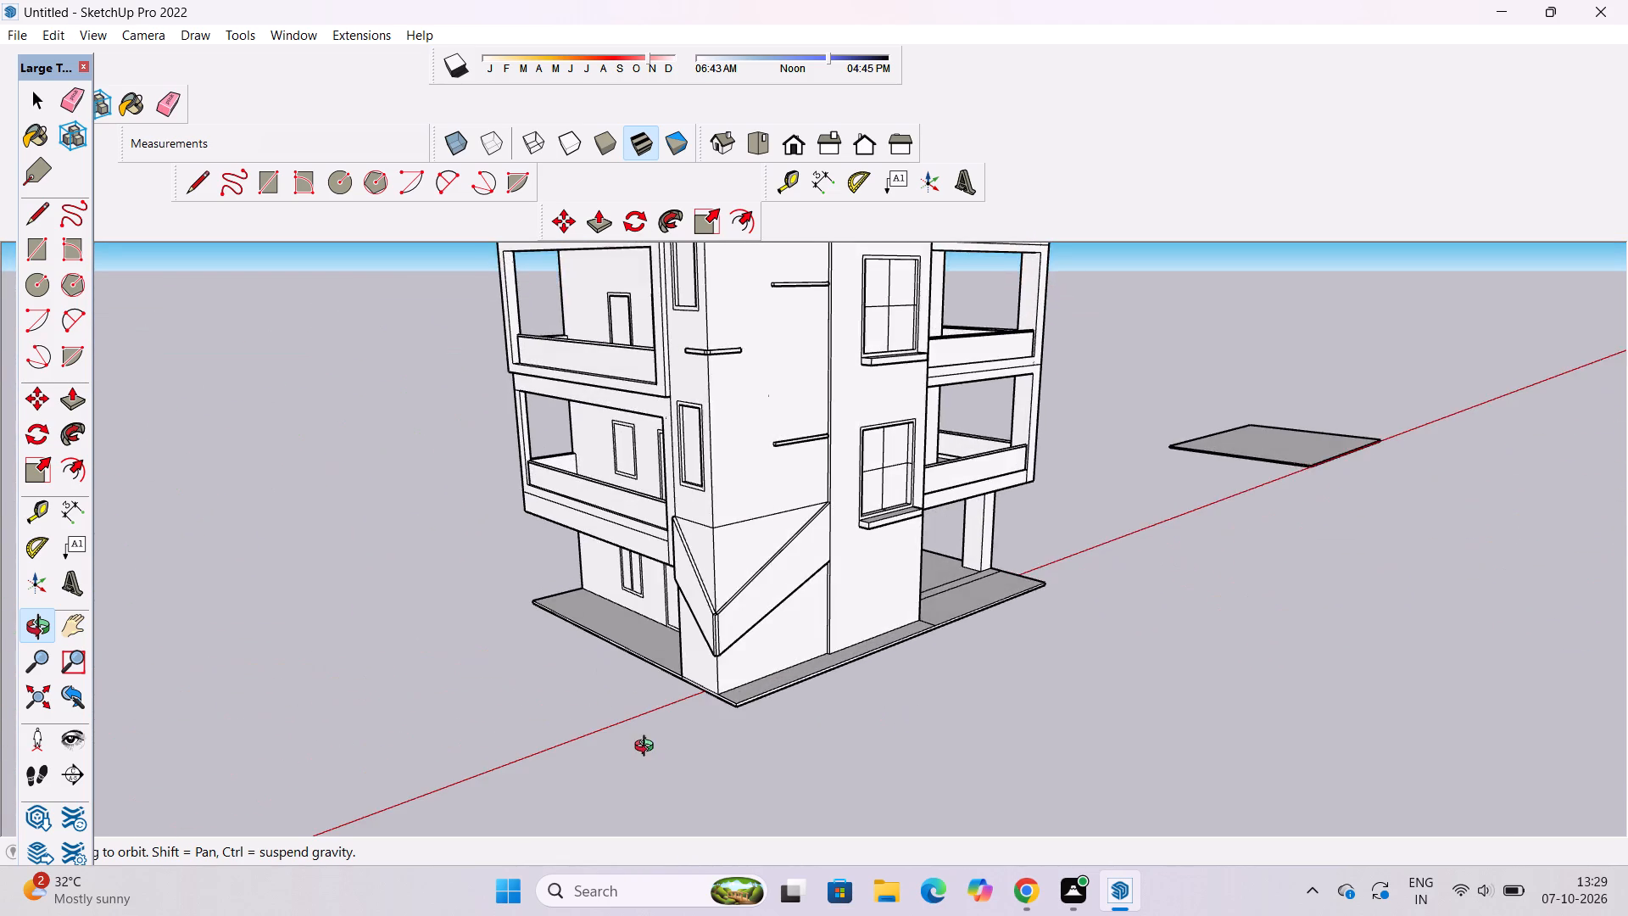
pyautogui.scroll(2, 648, 748)
pyautogui.moveTo(675, 750); pyautogui.dragTo(828, 774)
pyautogui.moveTo(828, 770); pyautogui.dragTo(762, 752)
pyautogui.scroll(4, 718, 718)
pyautogui.moveTo(665, 708); pyautogui.dragTo(859, 773)
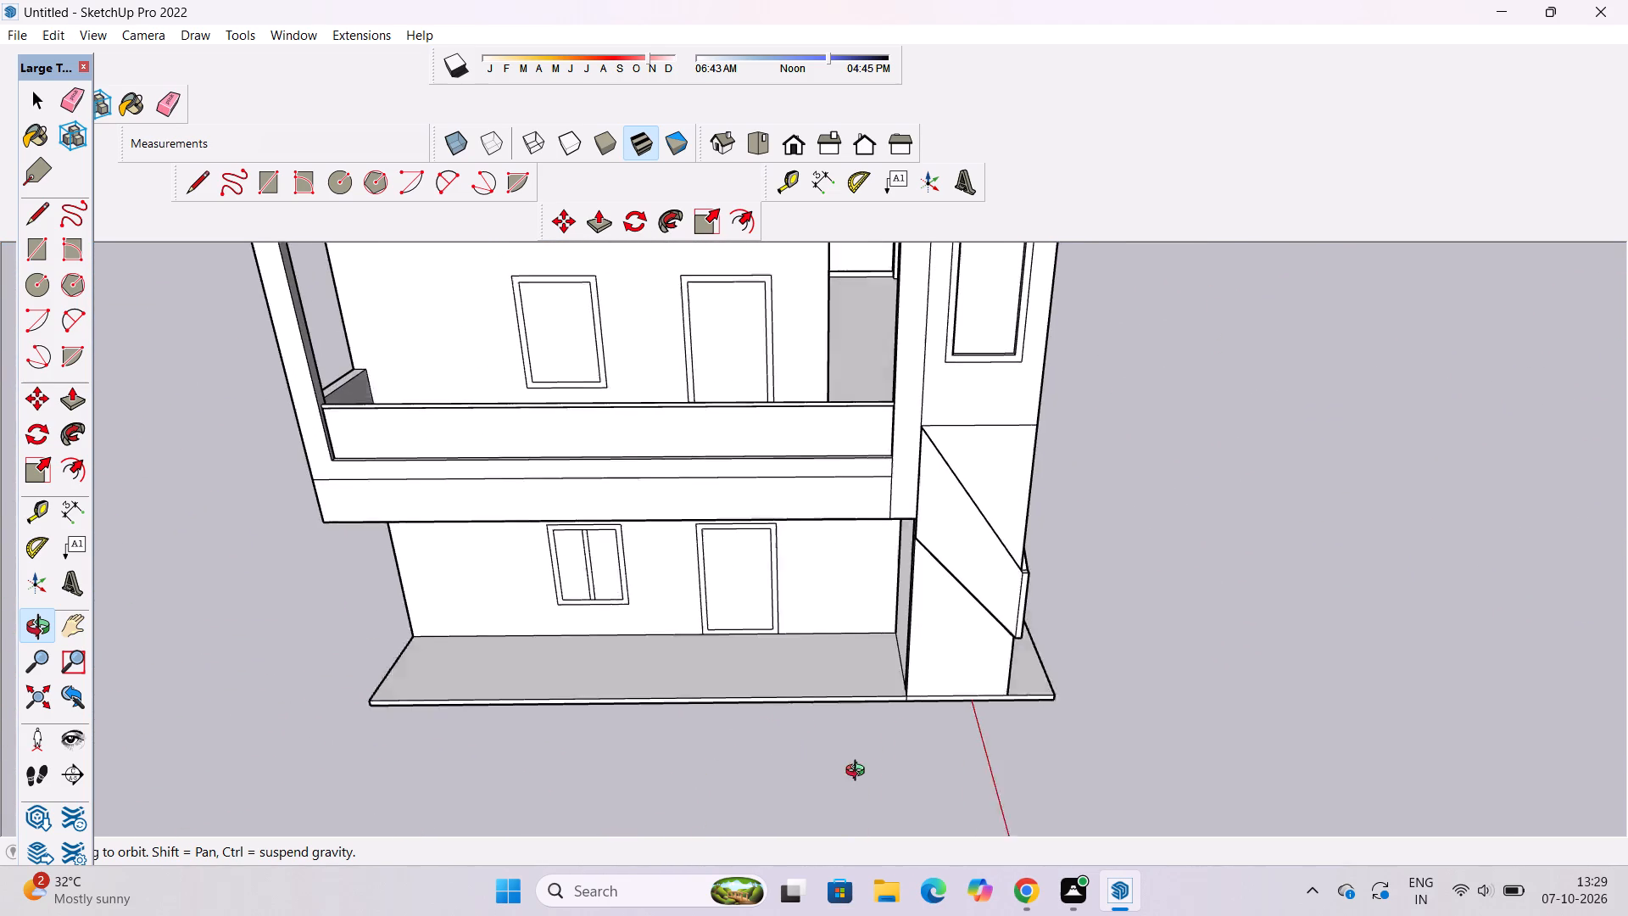
pyautogui.moveTo(859, 773); pyautogui.dragTo(867, 774)
pyautogui.keyDown('shift'); pyautogui.moveTo(783, 781); pyautogui.dragTo(821, 733); pyautogui.keyUp('shift')
pyautogui.moveTo(818, 739); pyautogui.dragTo(906, 755)
pyautogui.scroll(3, 778, 749)
pyautogui.keyDown('shift'); pyautogui.moveTo(695, 745); pyautogui.dragTo(795, 732); pyautogui.keyUp('shift')
pyautogui.moveTo(783, 740); pyautogui.dragTo(761, 751)
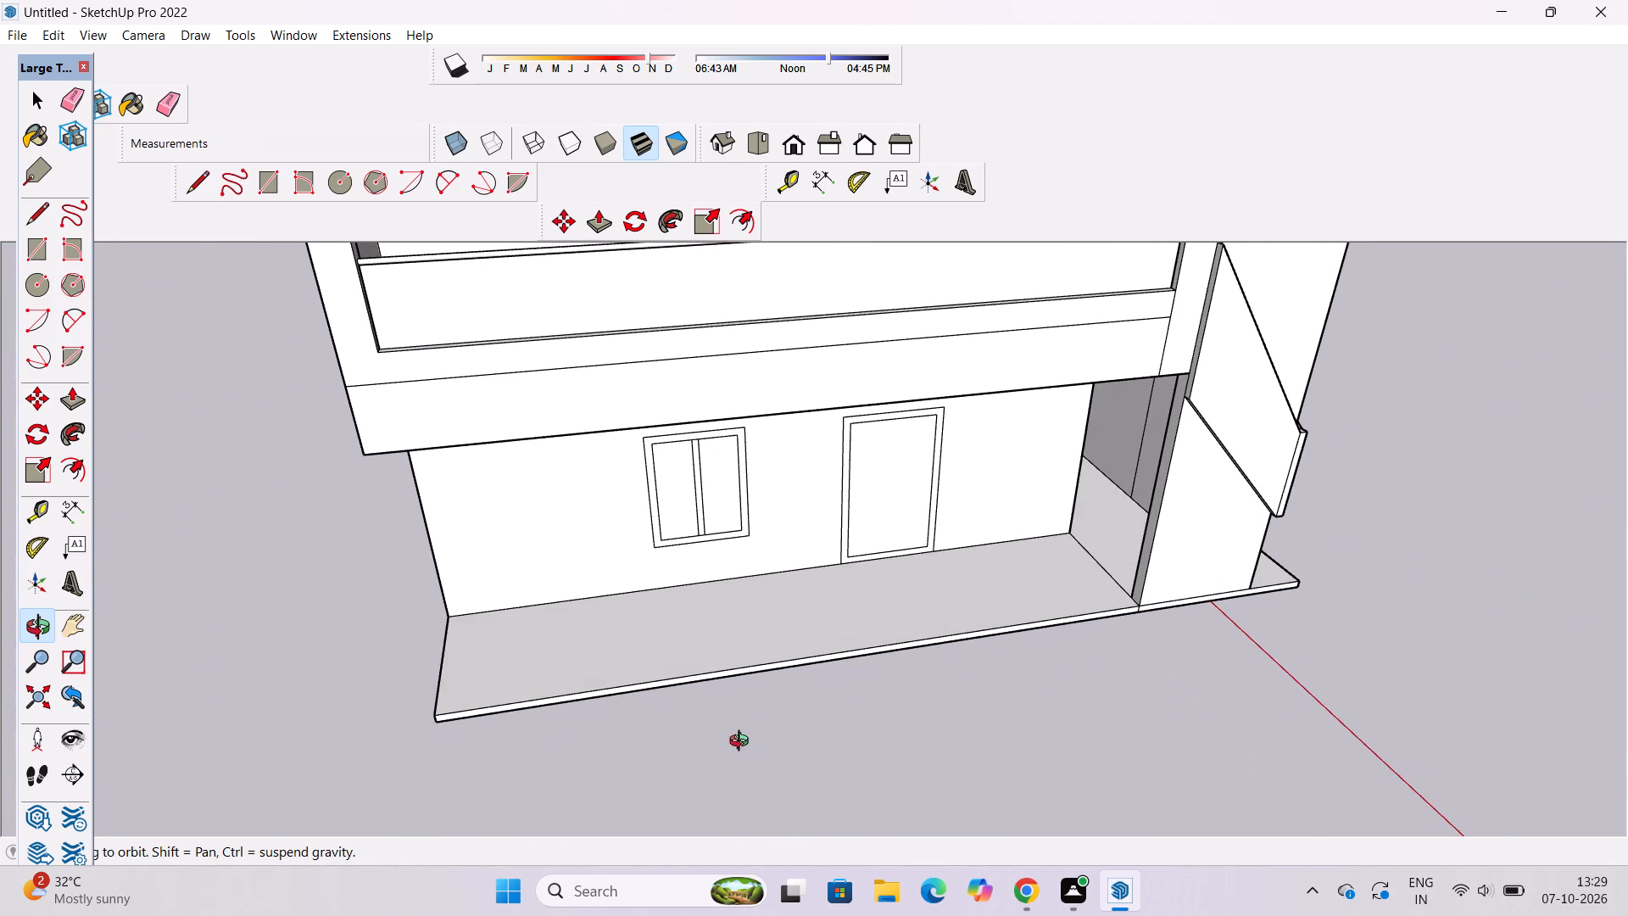
pyautogui.press('r')
pyautogui.press('t')
pyautogui.click(439, 663)
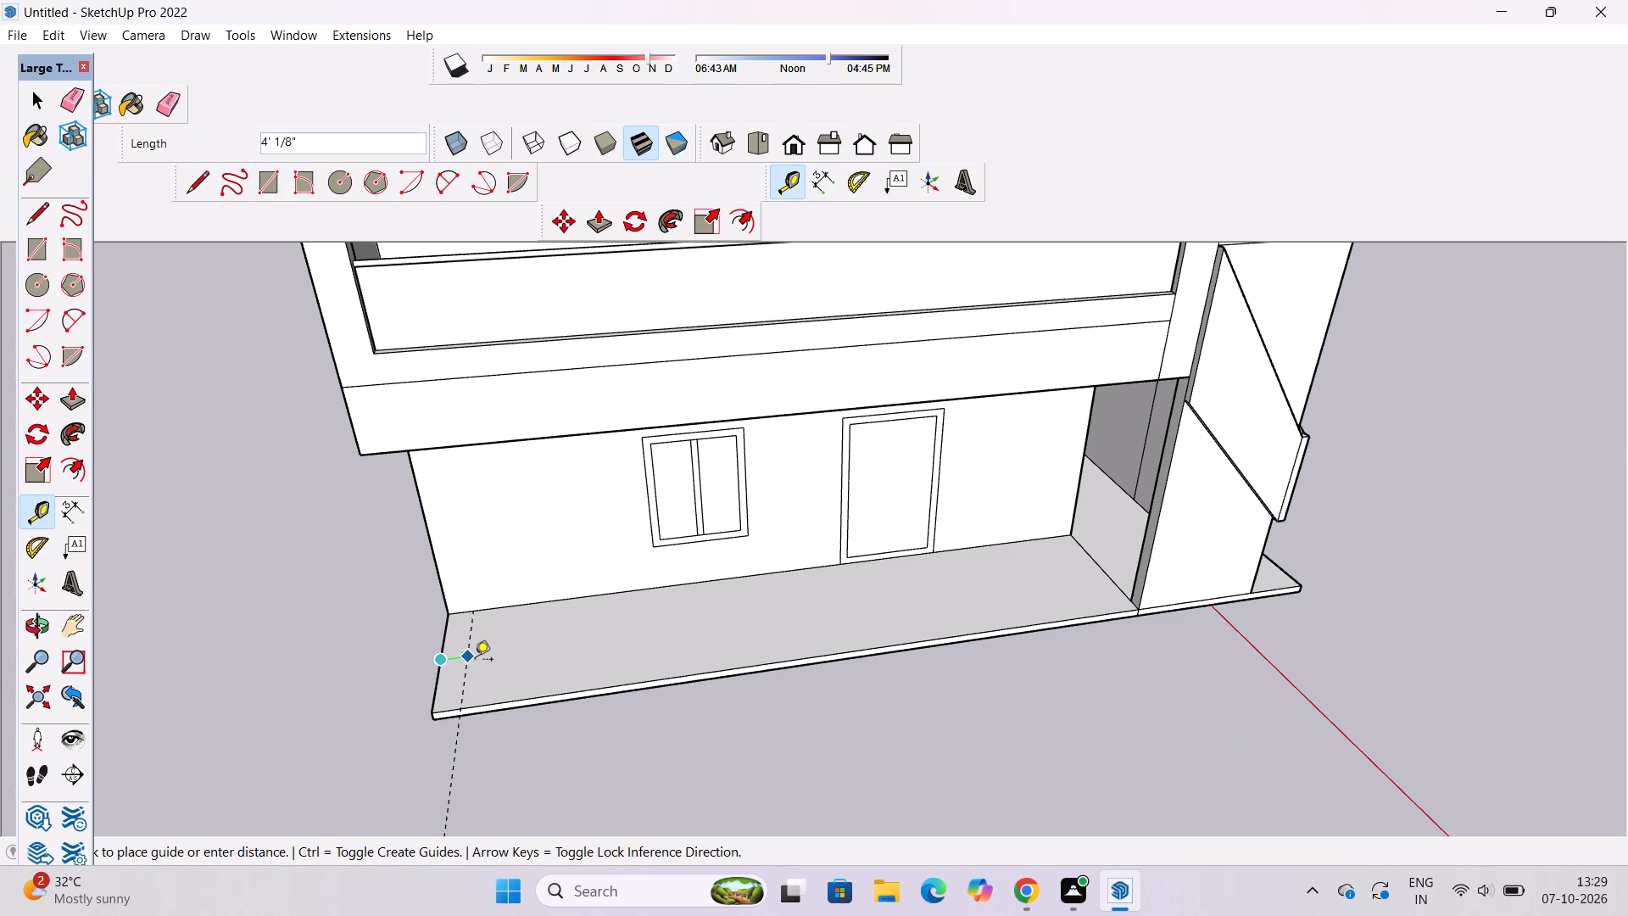
pyautogui.write("2.5'")
pyautogui.press('Return')
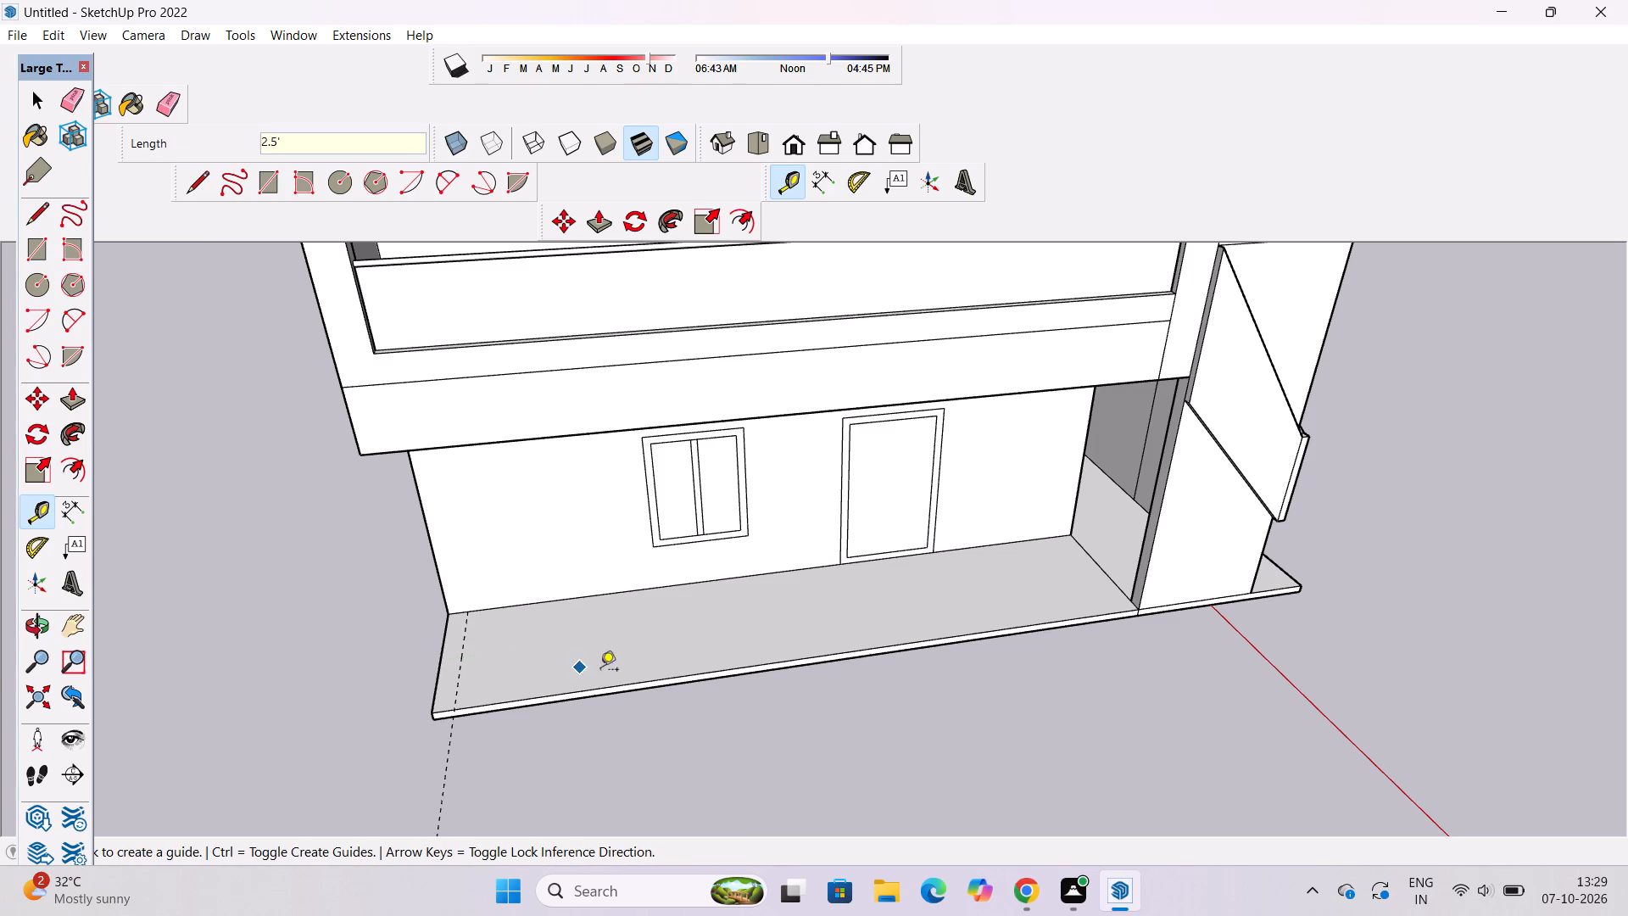
pyautogui.click(643, 681)
pyautogui.write("2.5'")
pyautogui.press('Return')
pyautogui.scroll(-5, 392, 654)
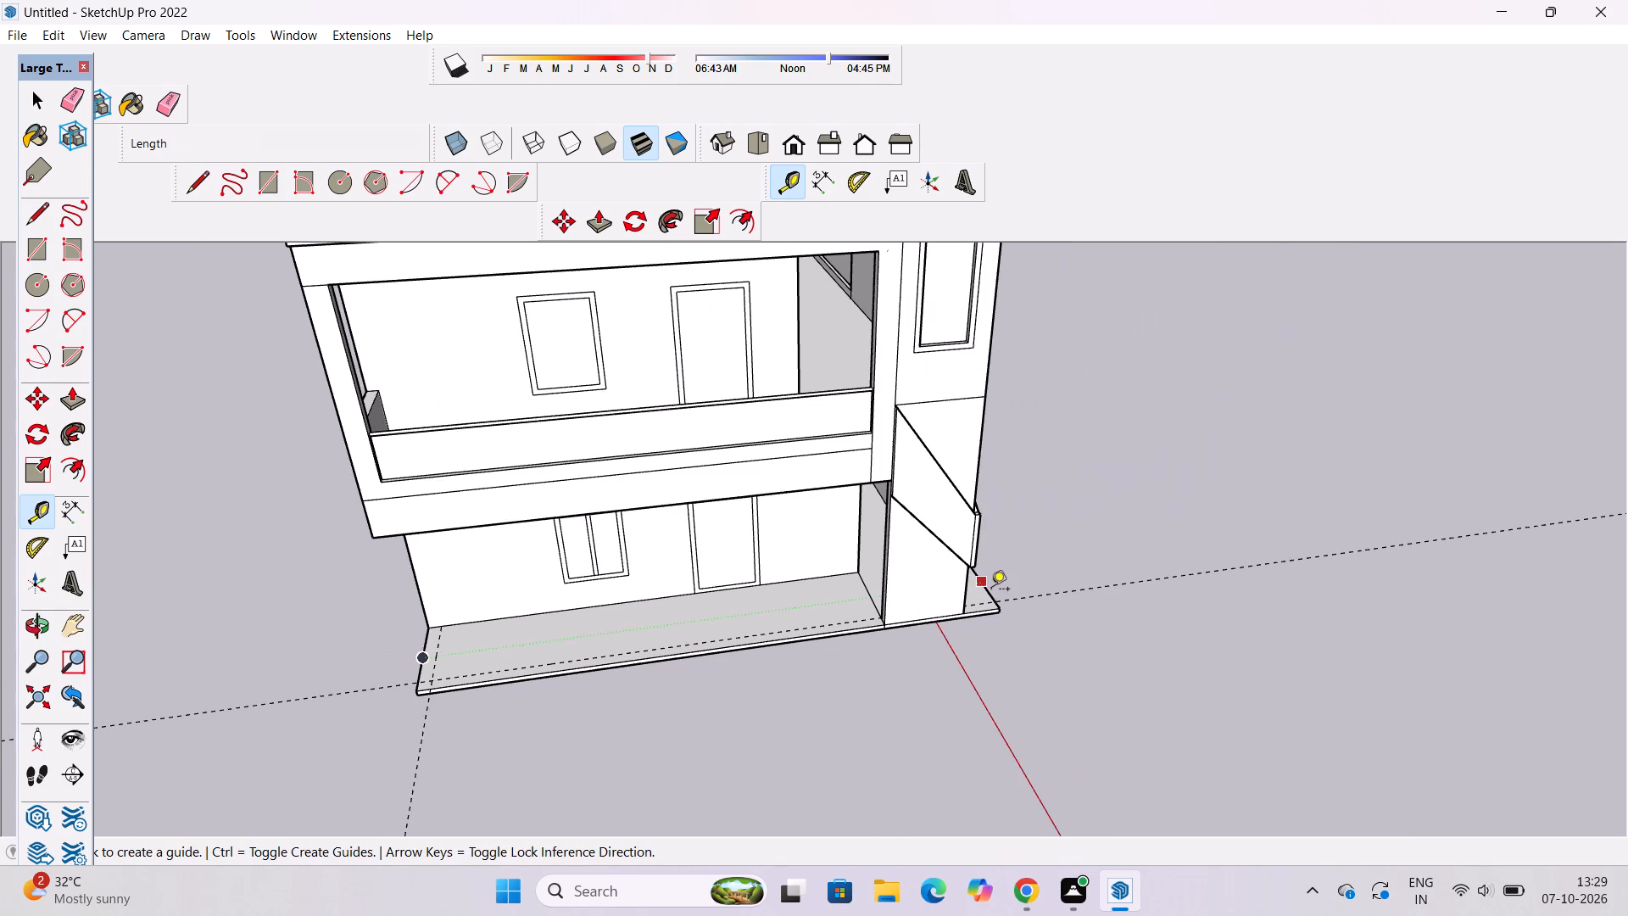
# Place guides 2' in from the plinth's long side edge and from its end edge beside the porch column.
pyautogui.press('o')
pyautogui.moveTo(1057, 584); pyautogui.dragTo(499, 658)
pyautogui.scroll(3, 994, 647)
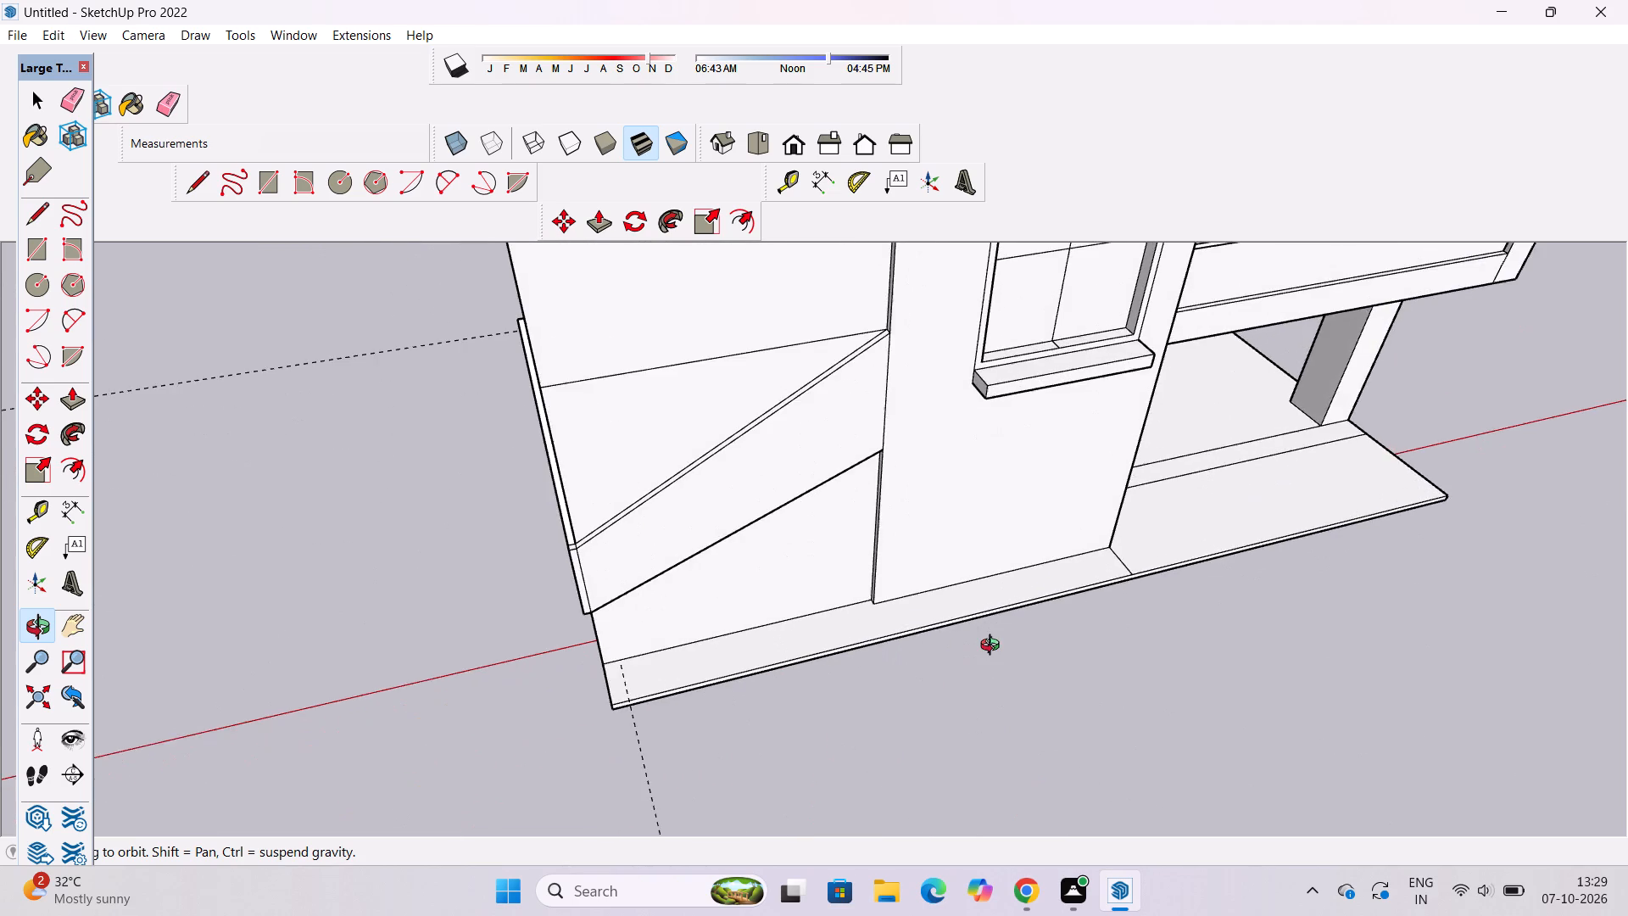
pyautogui.moveTo(971, 648); pyautogui.dragTo(928, 656)
pyautogui.press('t')
pyautogui.click(925, 634)
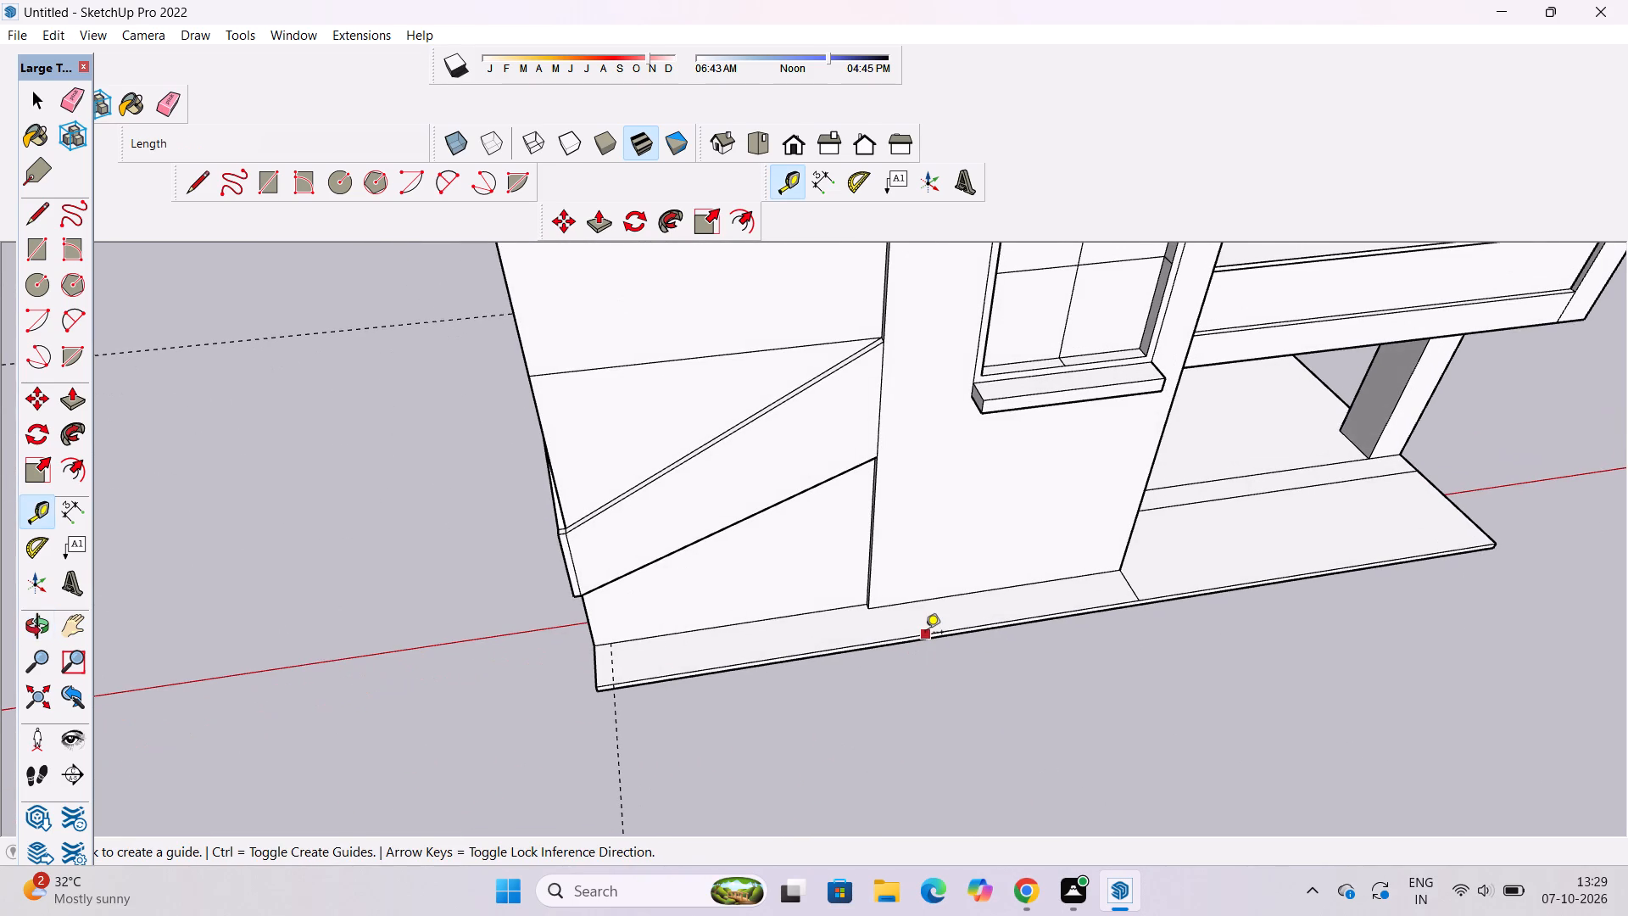
pyautogui.write('2.')
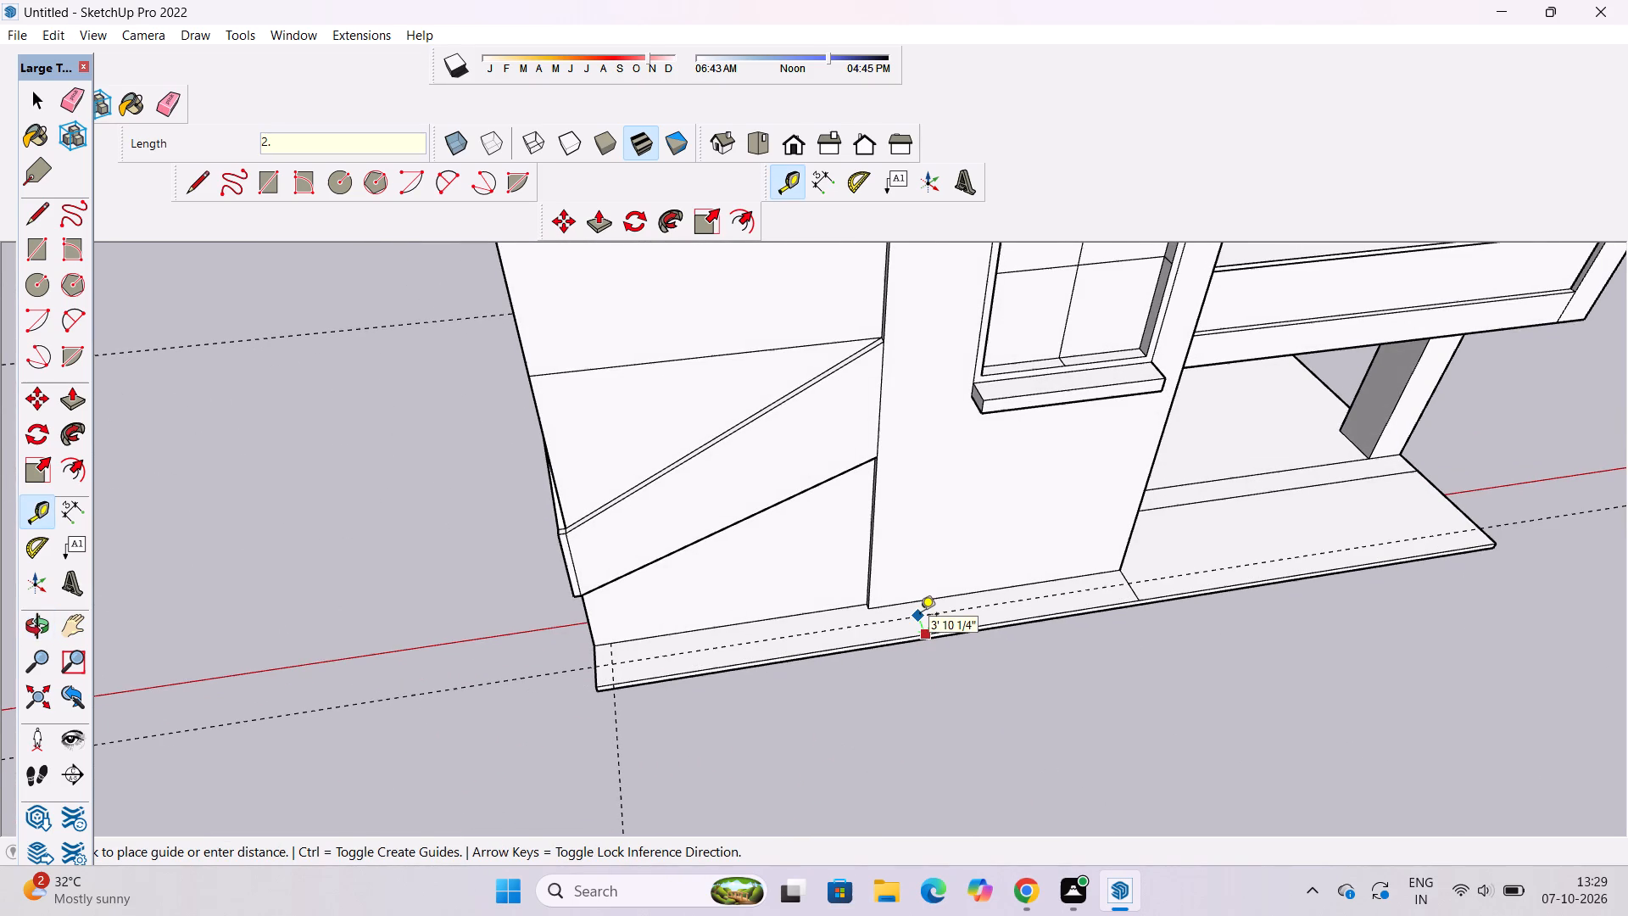
pyautogui.press('BackSpace')
pyautogui.press("'")
pyautogui.press('Return')
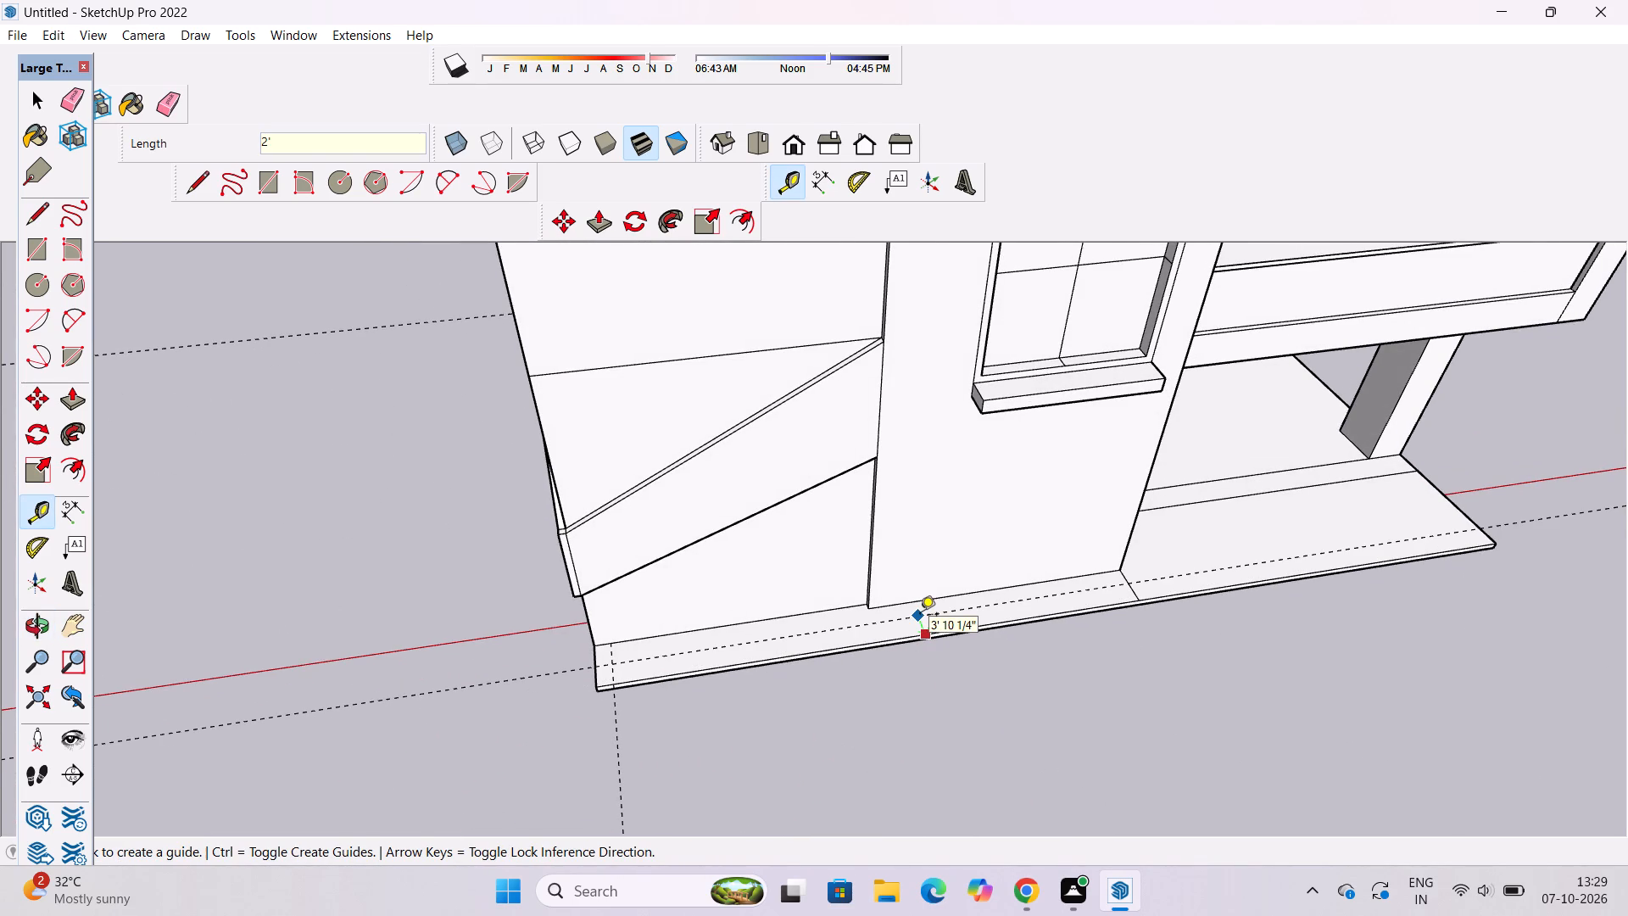
pyautogui.scroll(-5, 758, 633)
pyautogui.scroll(10, 1227, 534)
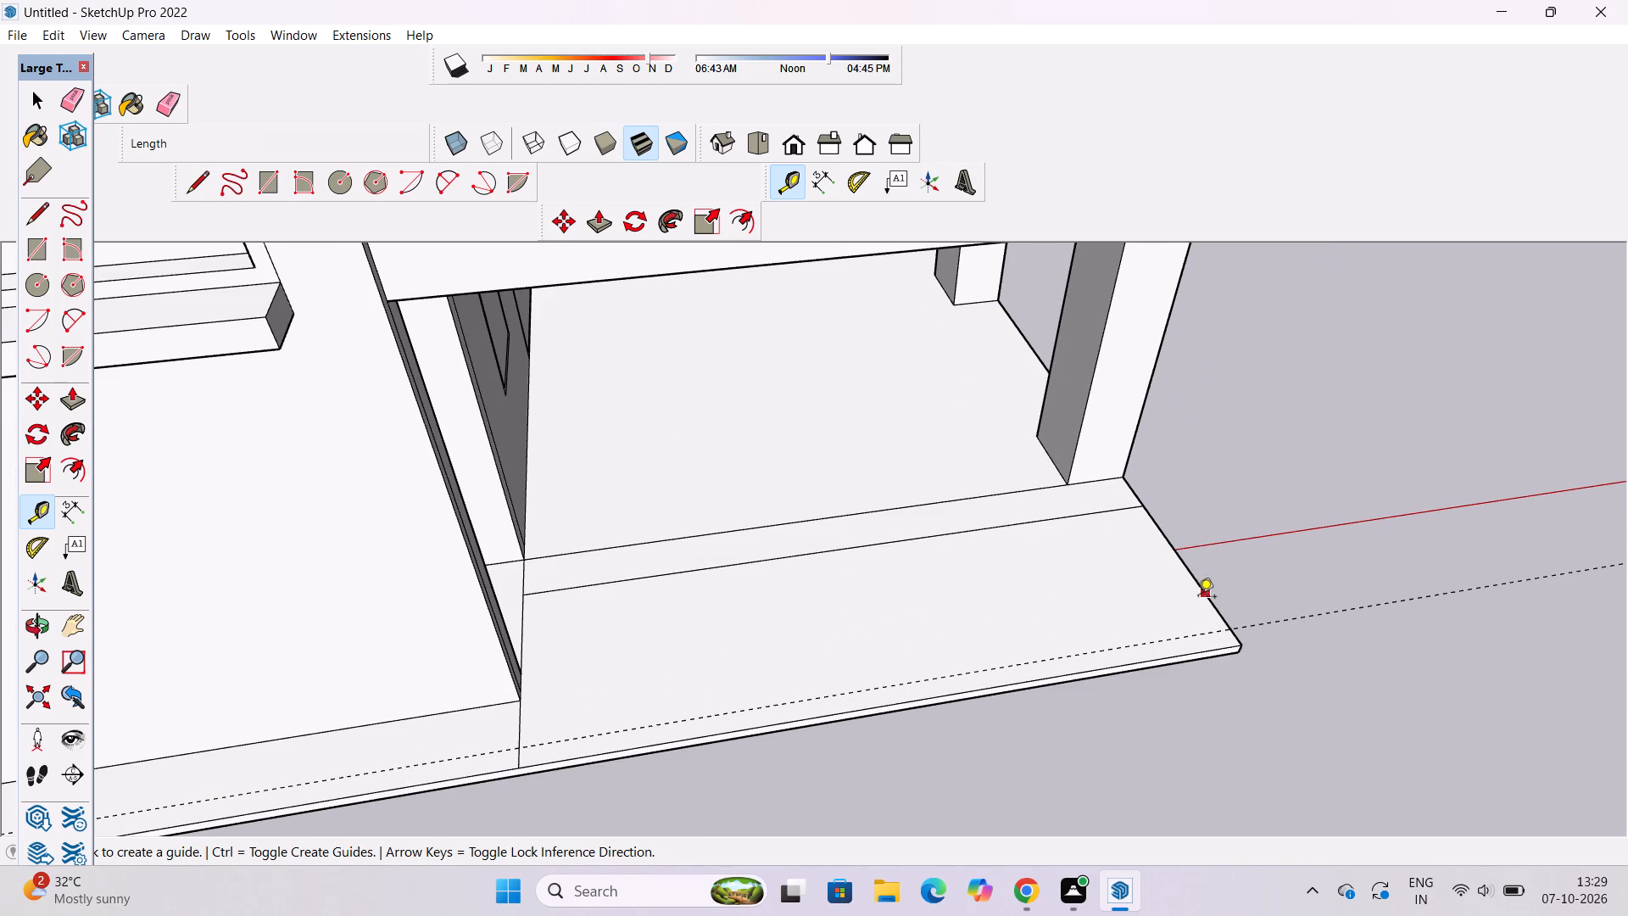
pyautogui.click(1187, 573)
pyautogui.write("2'")
pyautogui.press('Return')
# Trace the plinth guides with lines from the porch column, 145' 6" along the side wall, and 6' back to the wall at the front corner.
pyautogui.press('l')
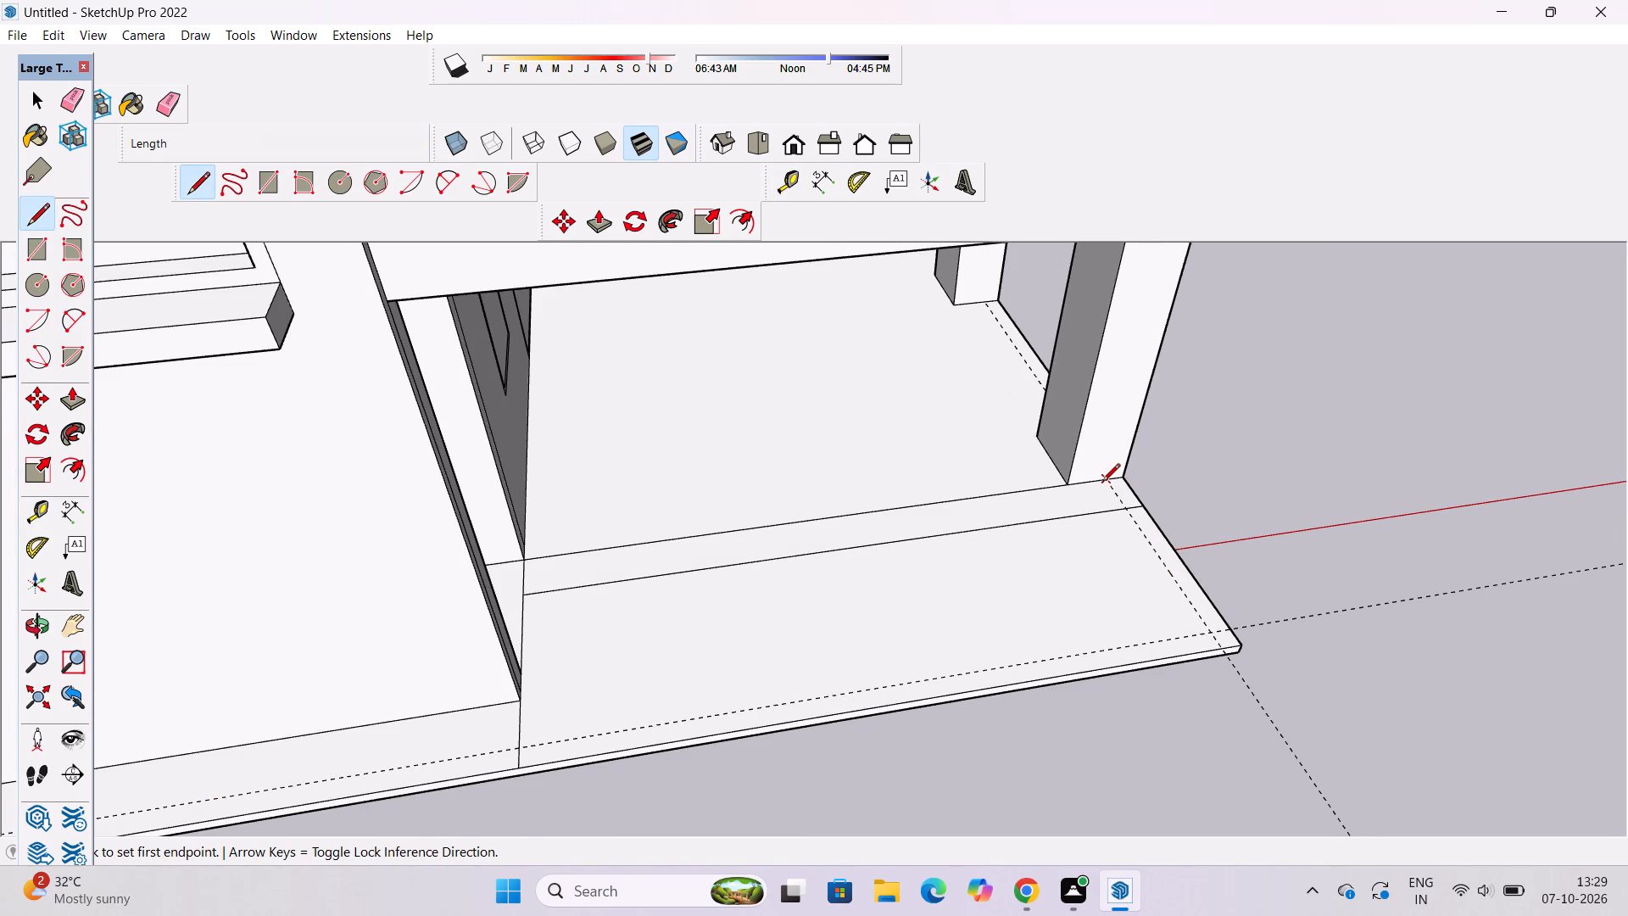
pyautogui.click(1100, 483)
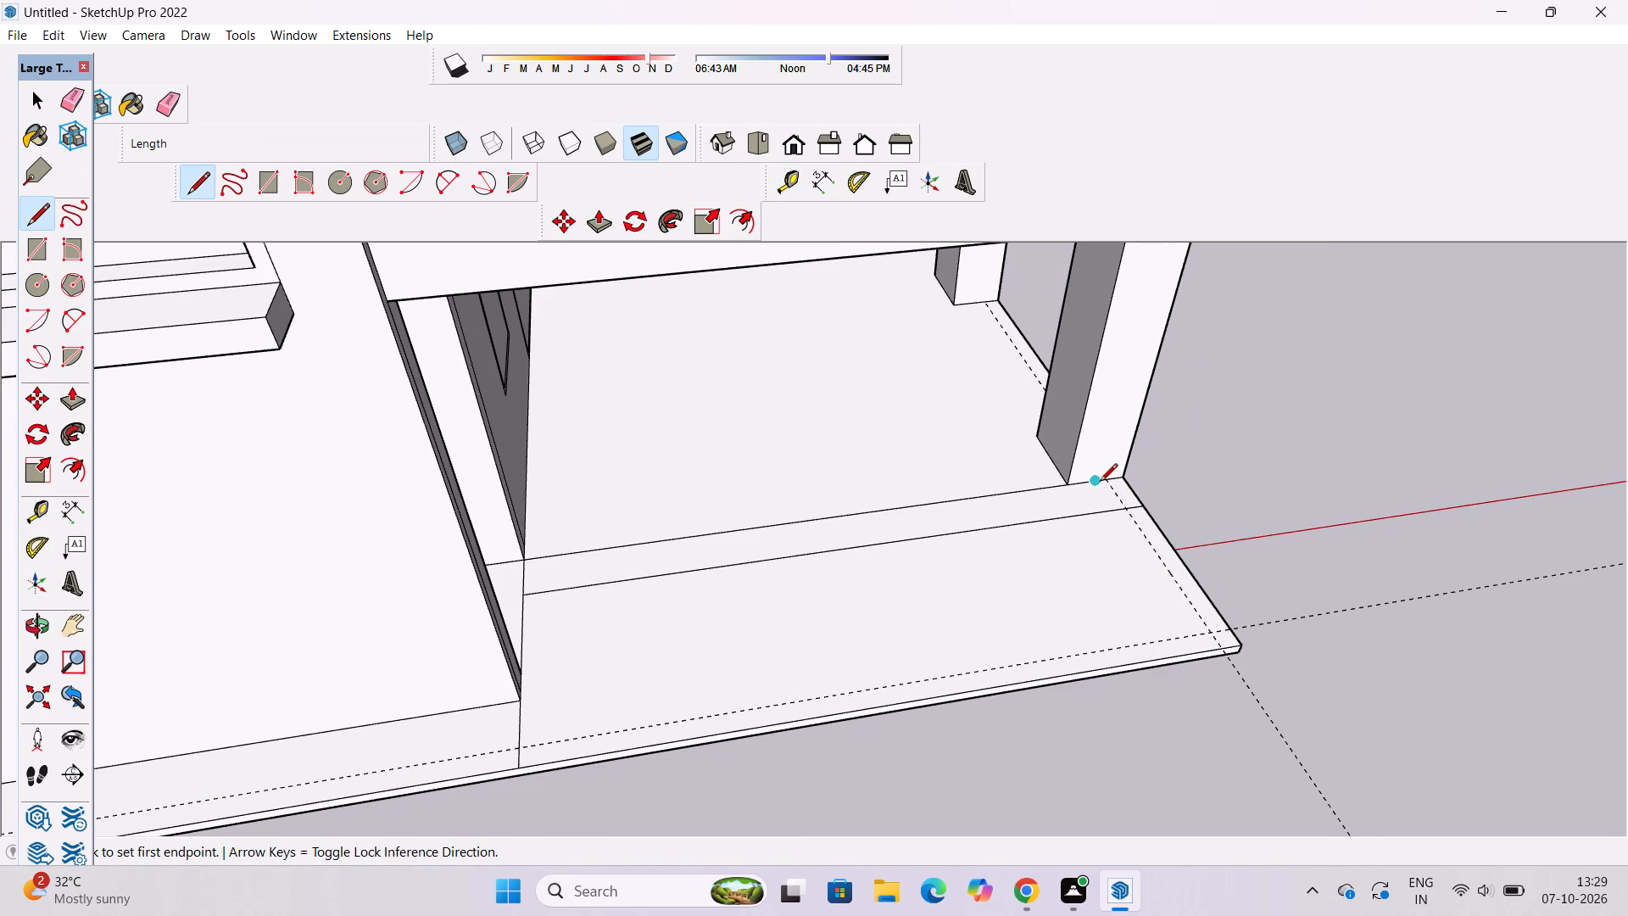
pyautogui.press('space')
pyautogui.write('l')
pyautogui.click(1107, 481)
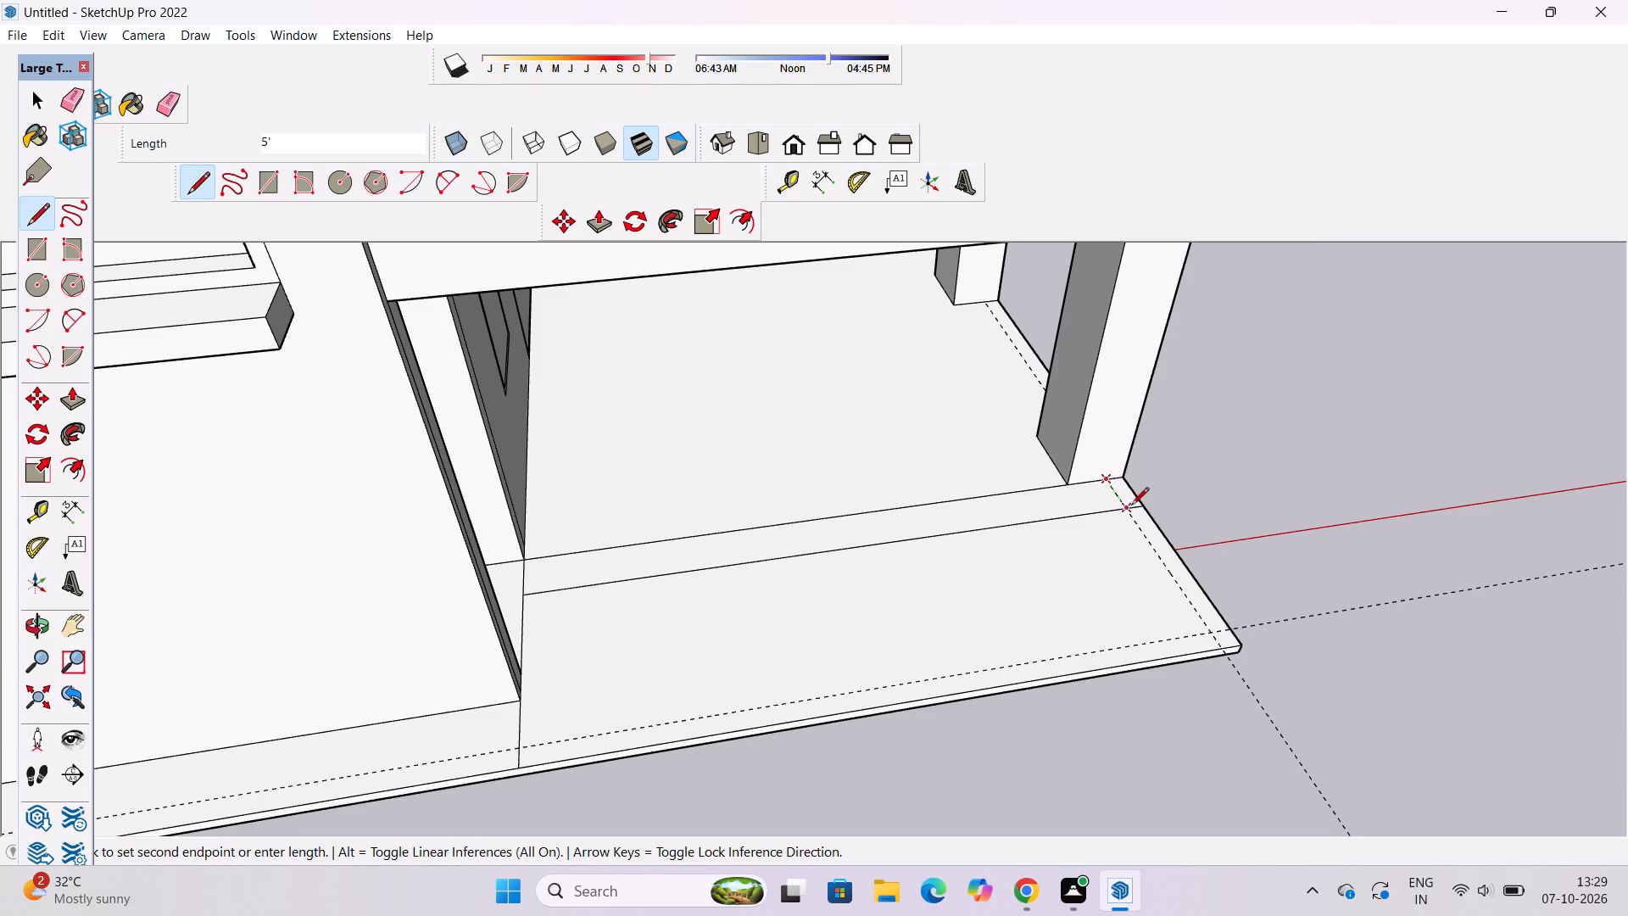
pyautogui.scroll(-5, 1131, 506)
pyautogui.scroll(5, 1163, 585)
pyautogui.click(1190, 582)
pyautogui.scroll(-5, 1190, 582)
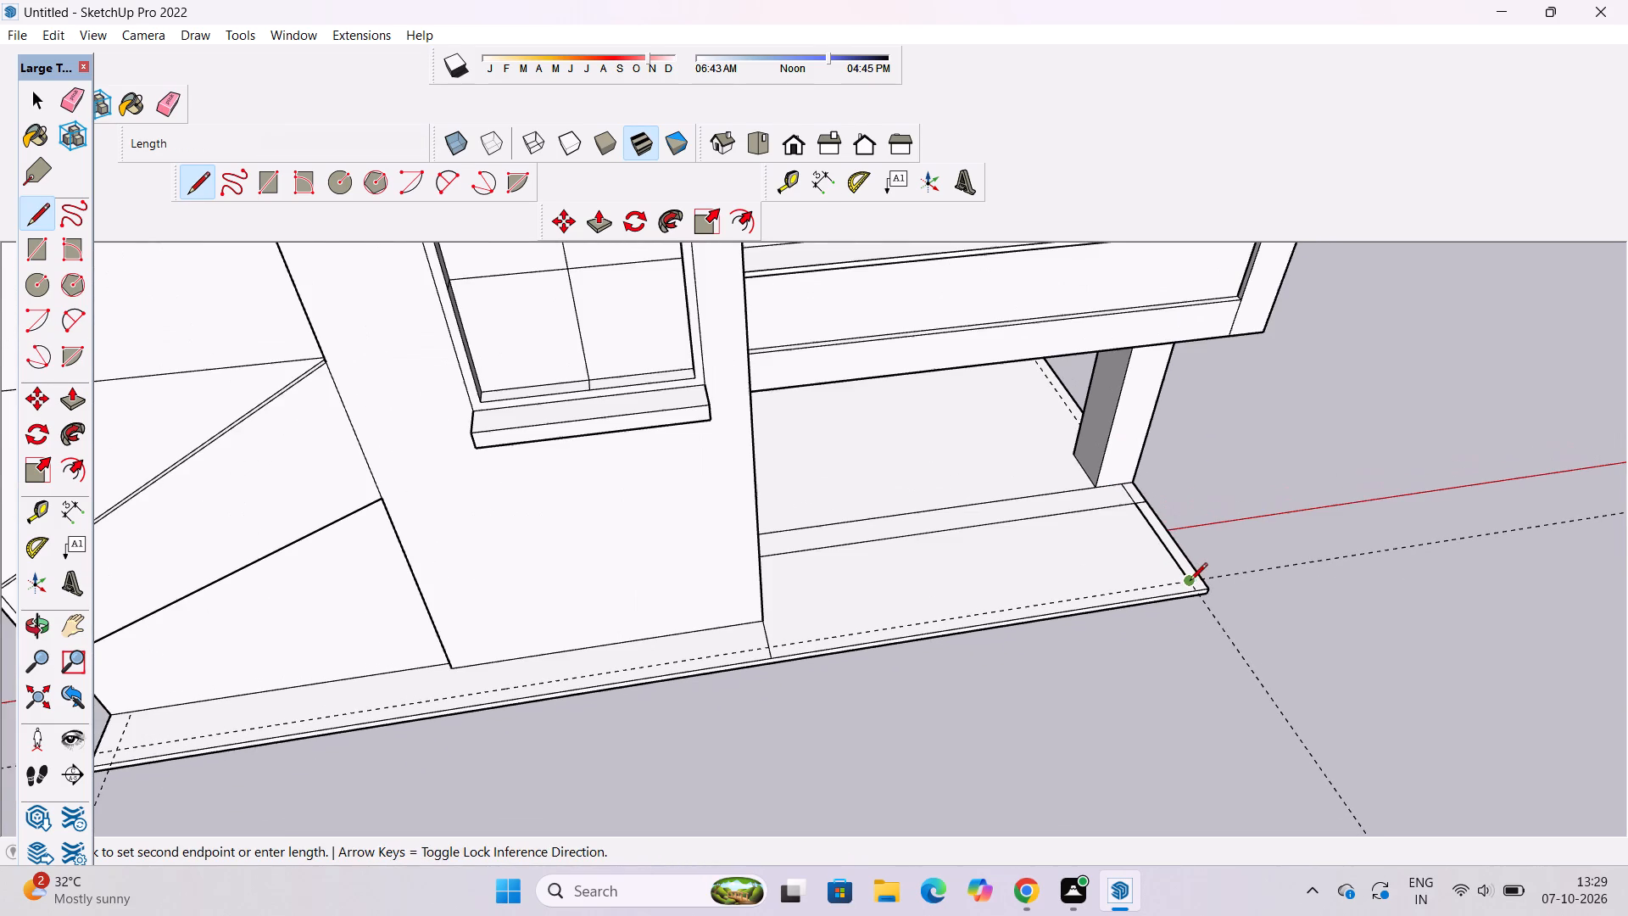
pyautogui.scroll(-5, 1077, 601)
pyautogui.scroll(6, 475, 679)
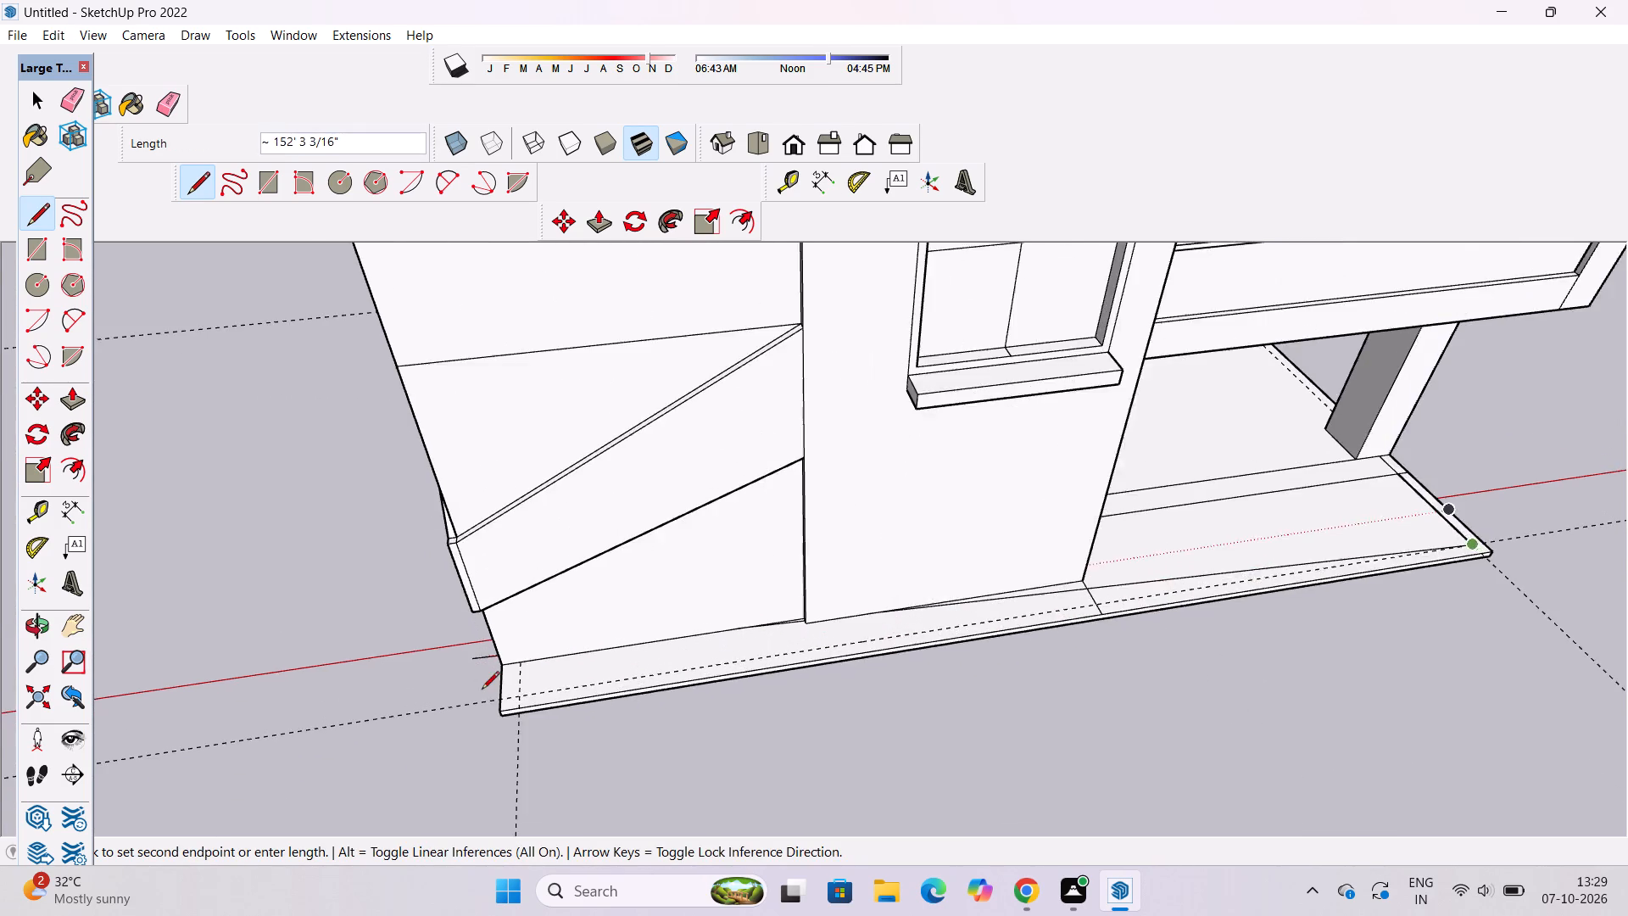
pyautogui.scroll(8, 482, 690)
pyautogui.scroll(-6, 440, 721)
pyautogui.scroll(10, 487, 712)
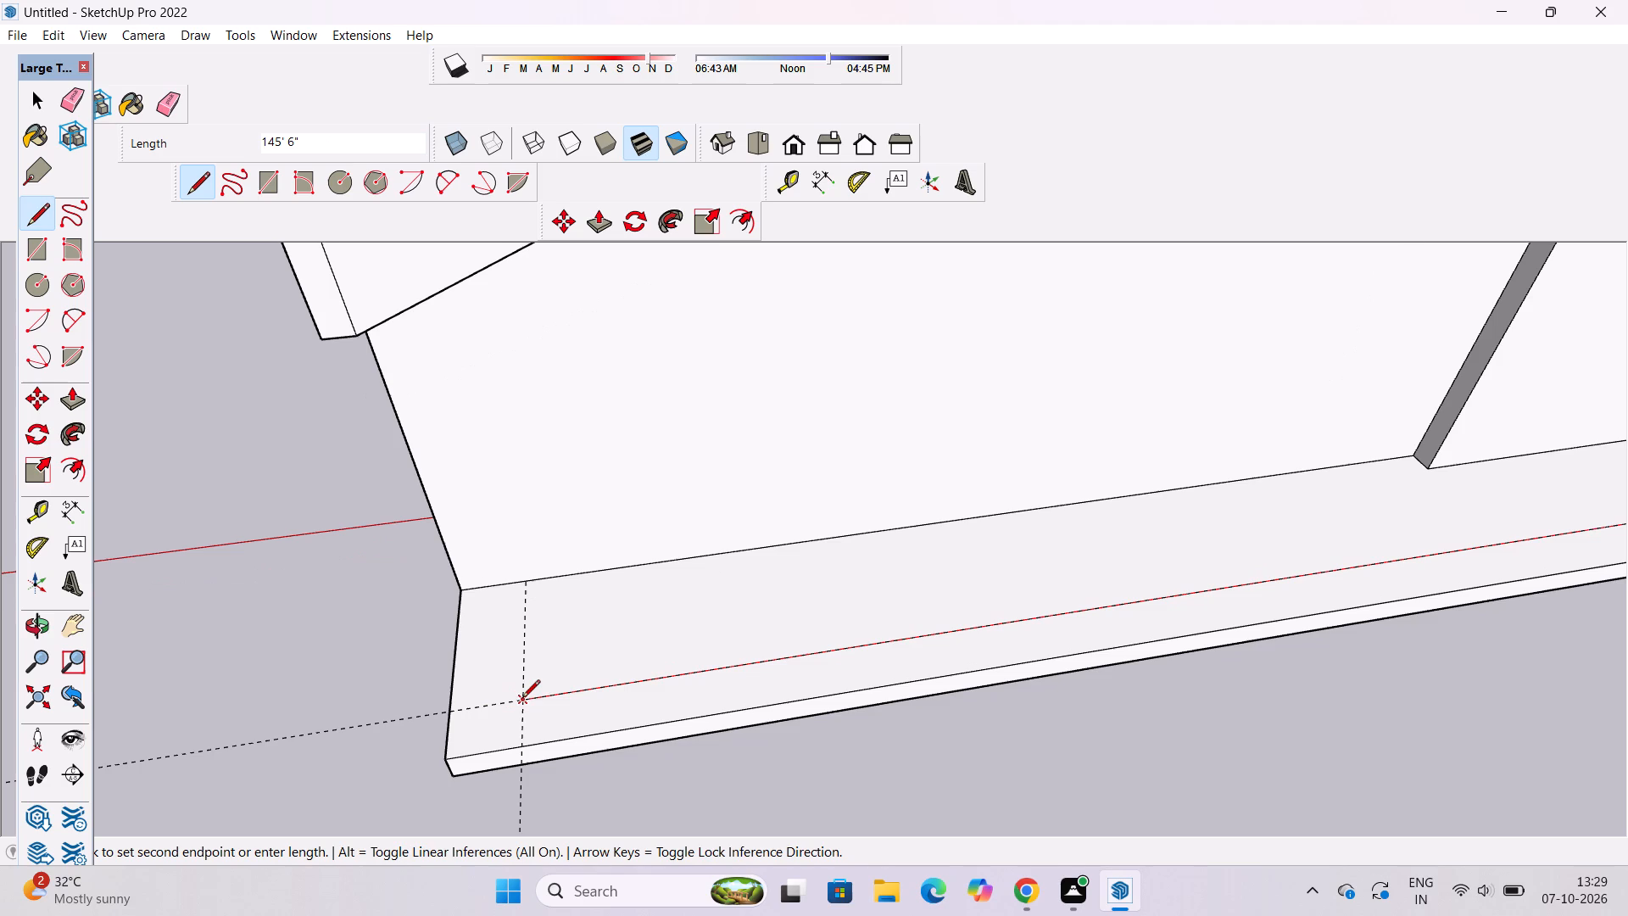
pyautogui.click(522, 701)
pyautogui.click(527, 583)
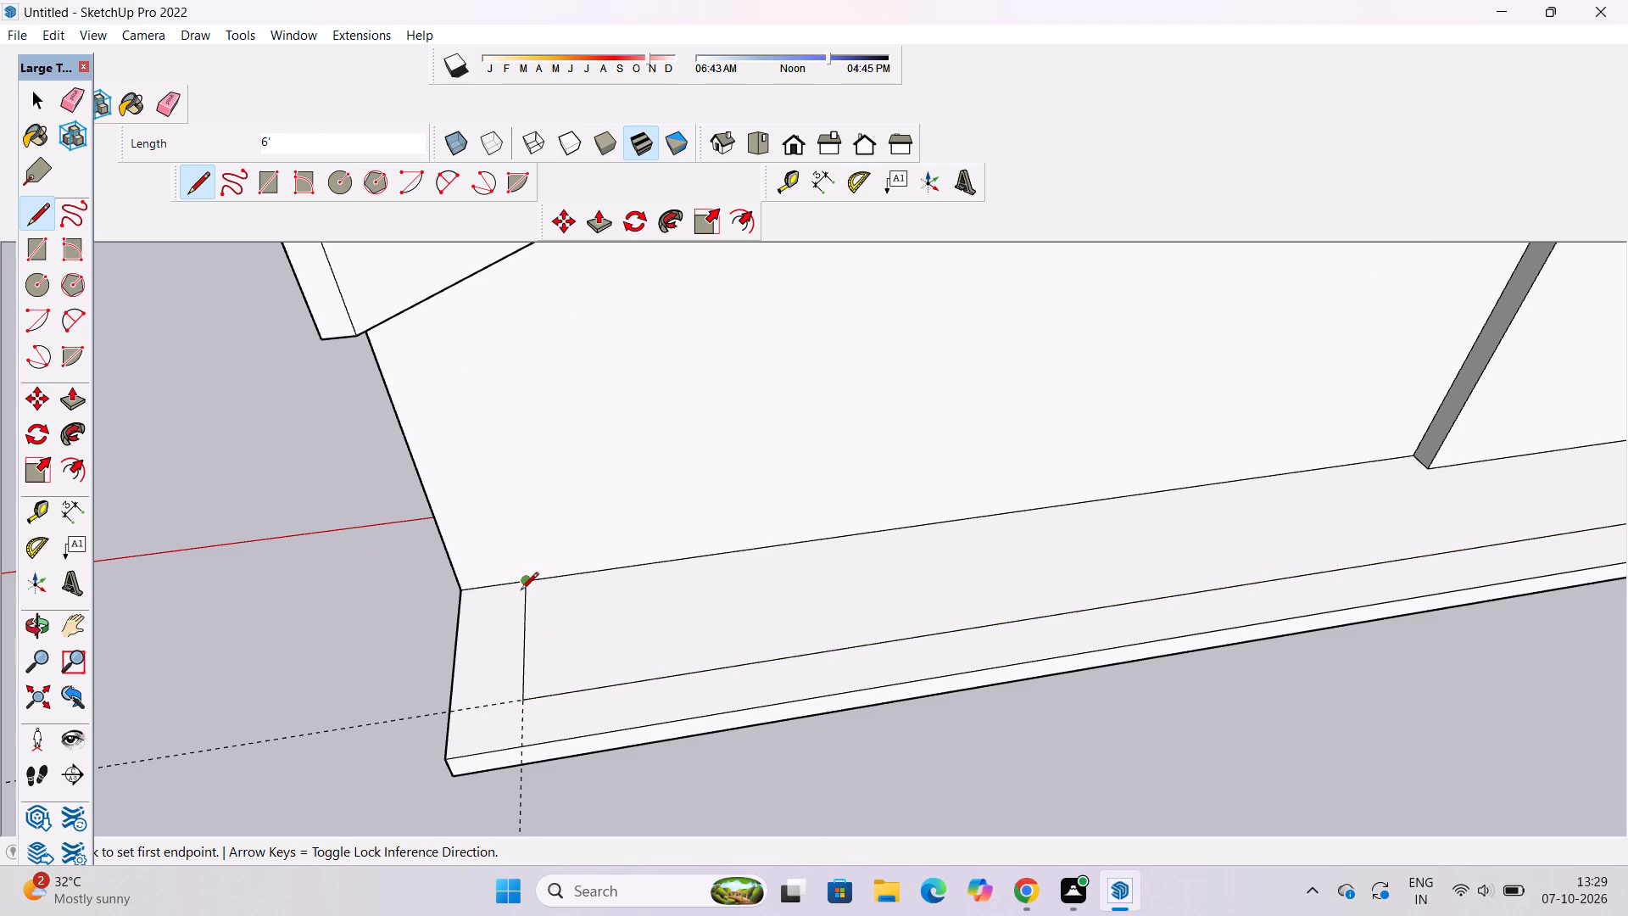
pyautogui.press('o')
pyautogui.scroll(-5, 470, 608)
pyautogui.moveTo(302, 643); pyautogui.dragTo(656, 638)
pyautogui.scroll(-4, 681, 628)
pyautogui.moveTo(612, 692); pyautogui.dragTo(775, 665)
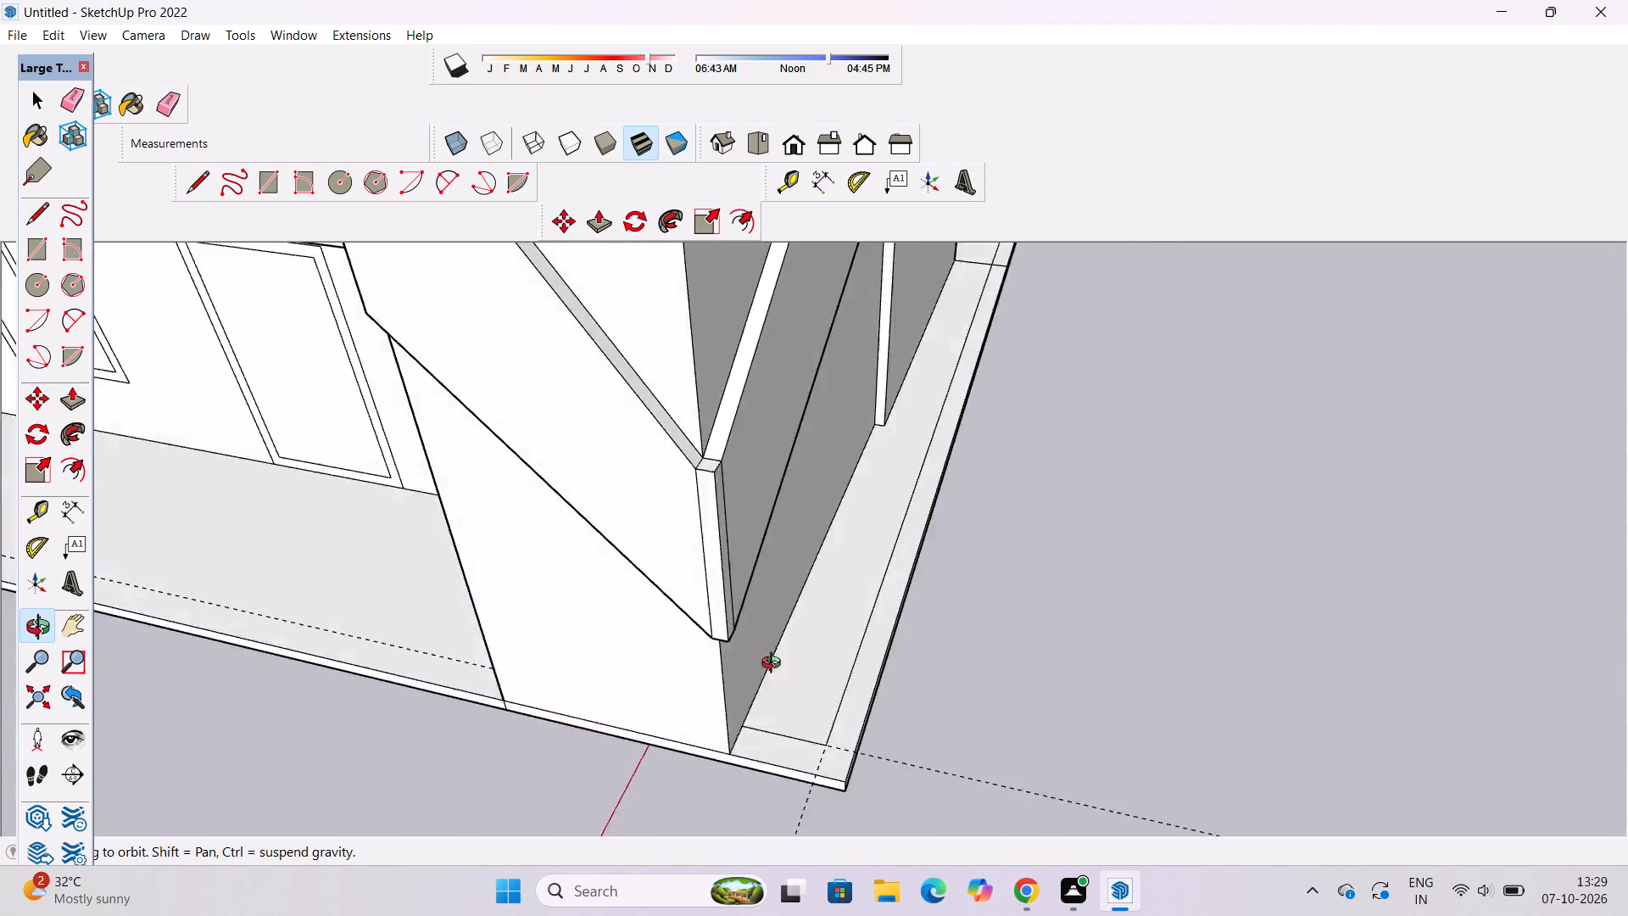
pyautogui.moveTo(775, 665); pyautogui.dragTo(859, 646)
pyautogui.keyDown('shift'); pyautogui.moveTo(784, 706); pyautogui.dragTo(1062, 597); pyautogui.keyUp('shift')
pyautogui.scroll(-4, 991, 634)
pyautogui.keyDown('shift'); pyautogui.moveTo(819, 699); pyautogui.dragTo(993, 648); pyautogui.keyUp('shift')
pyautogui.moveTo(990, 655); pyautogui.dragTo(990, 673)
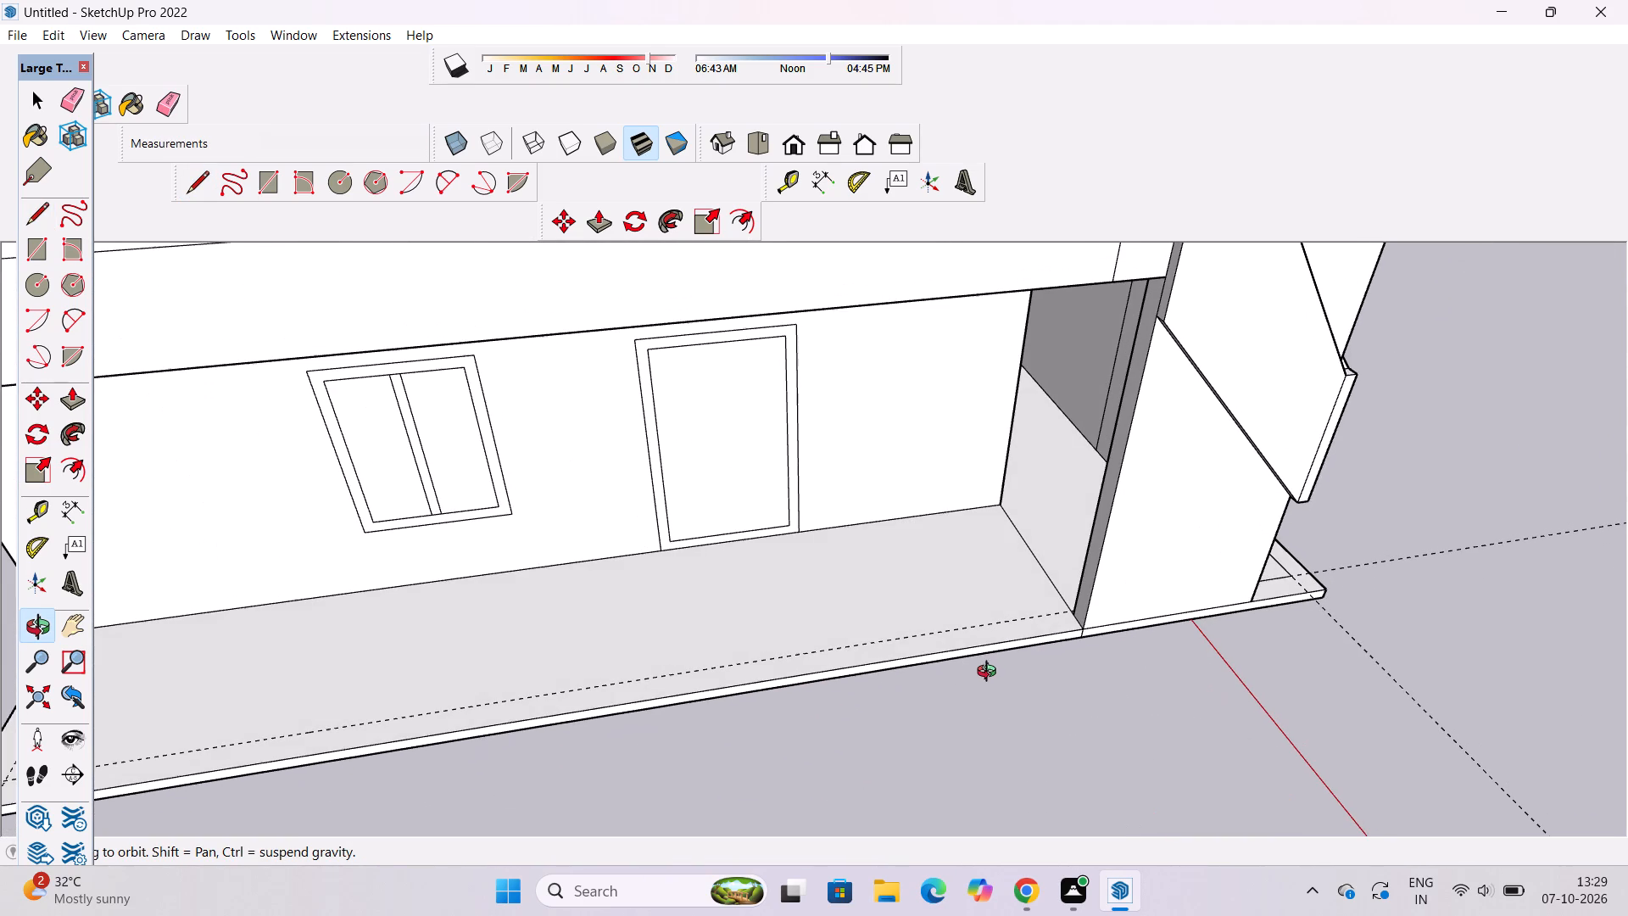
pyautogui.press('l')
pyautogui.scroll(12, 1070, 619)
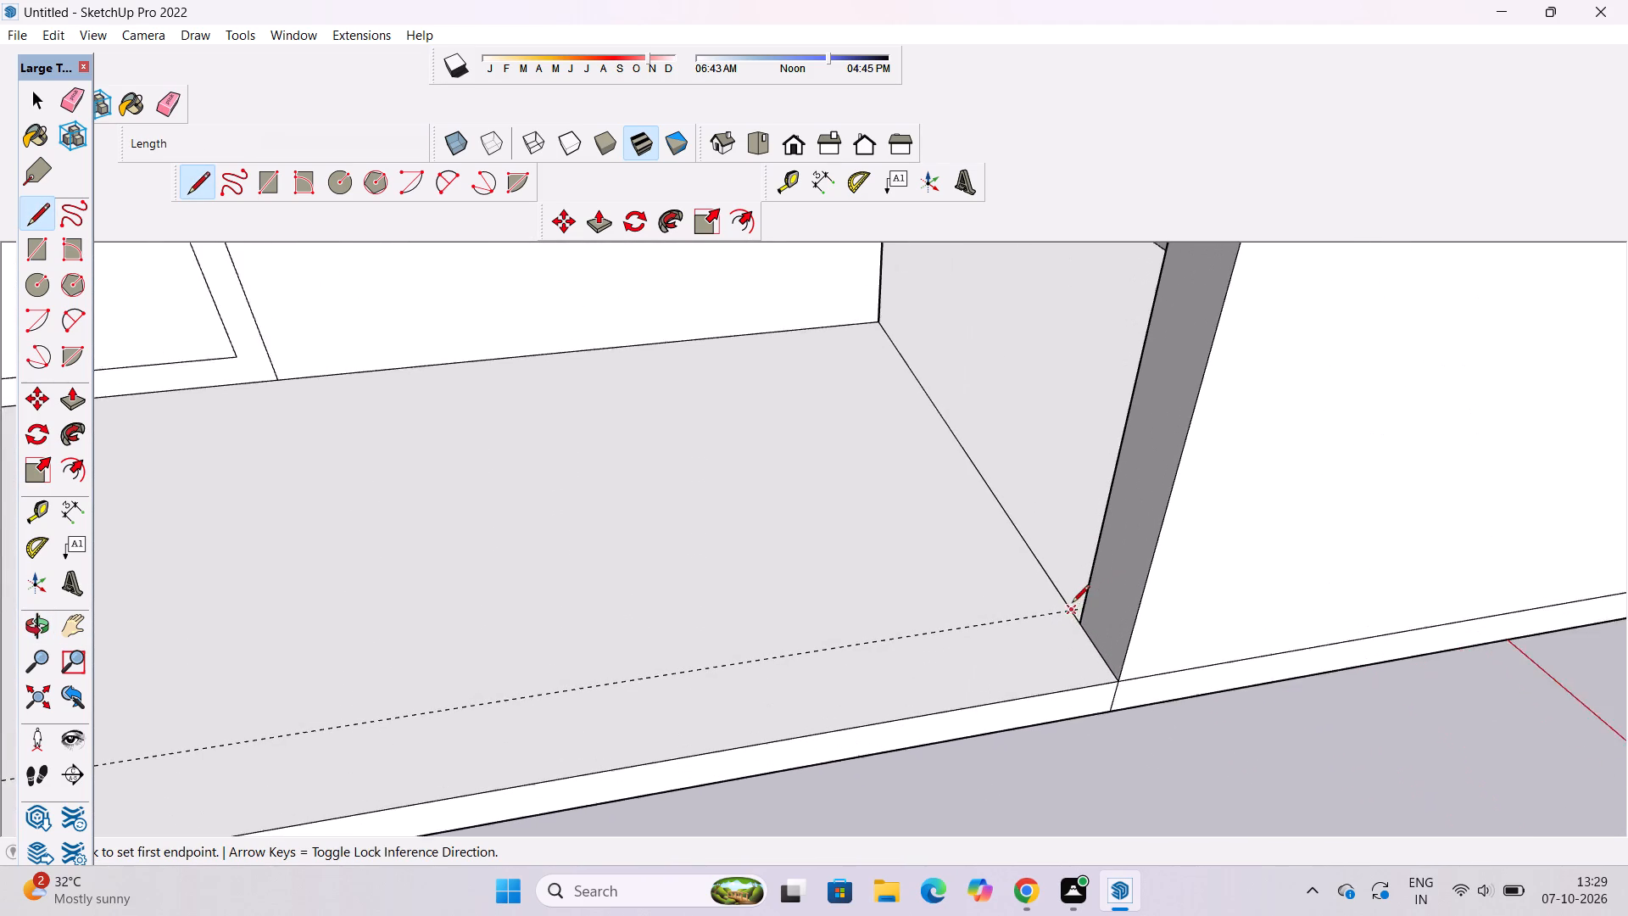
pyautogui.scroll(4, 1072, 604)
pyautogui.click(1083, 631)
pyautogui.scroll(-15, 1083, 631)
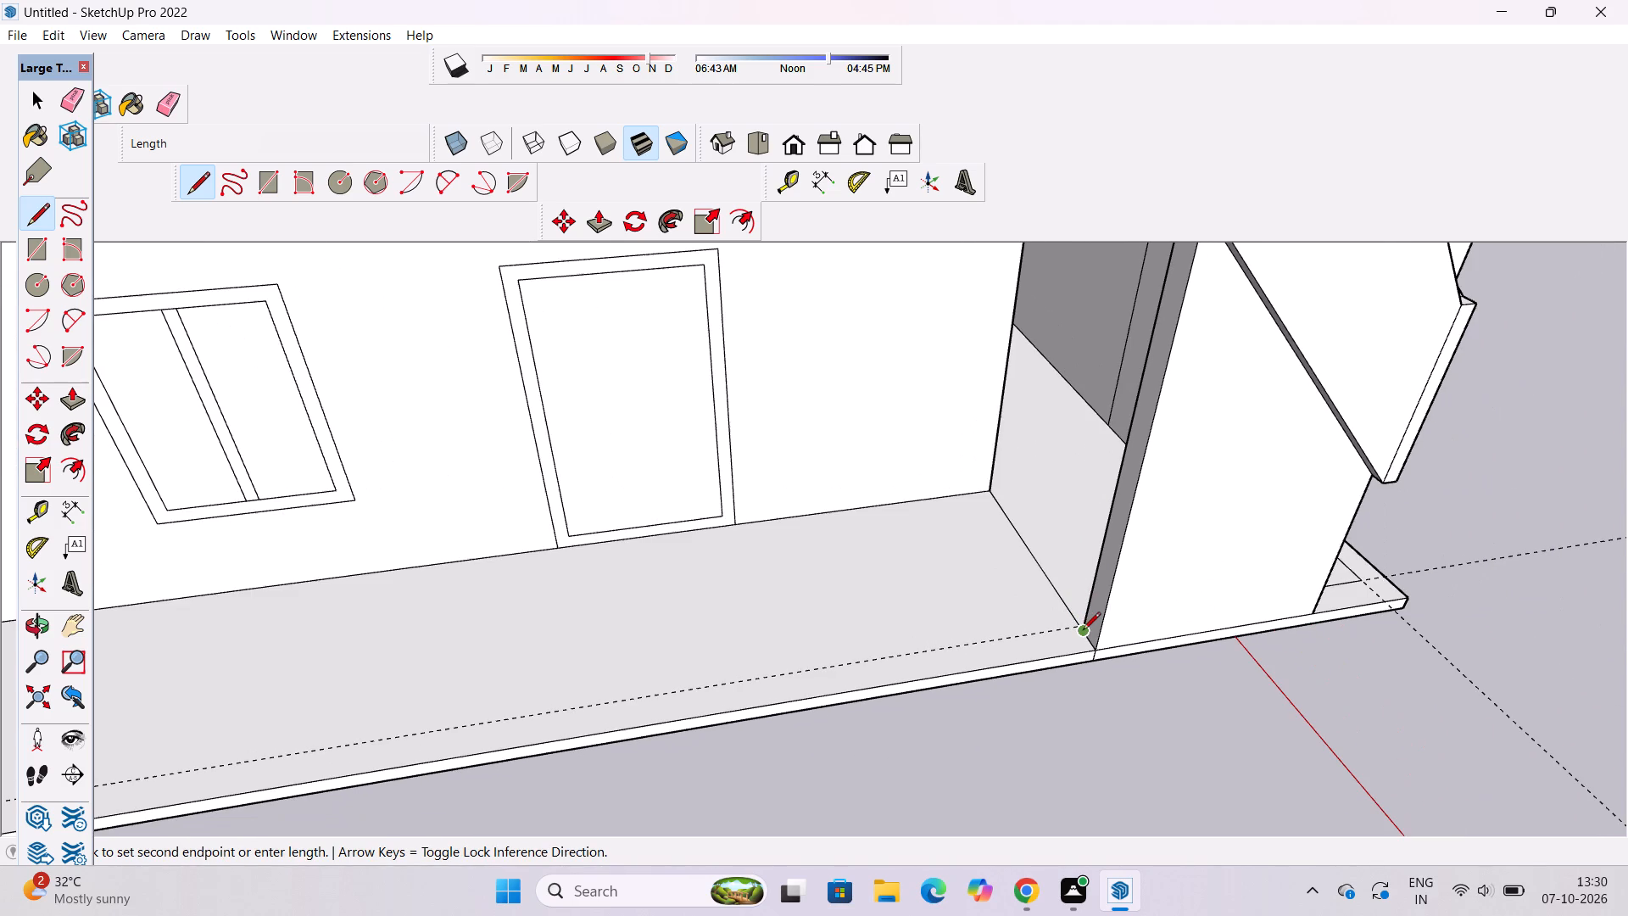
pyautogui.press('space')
# Replace the guide along the veranda's front edge with one 2' in from that edge, meeting the wall end's inner corner.
pyautogui.write('t')
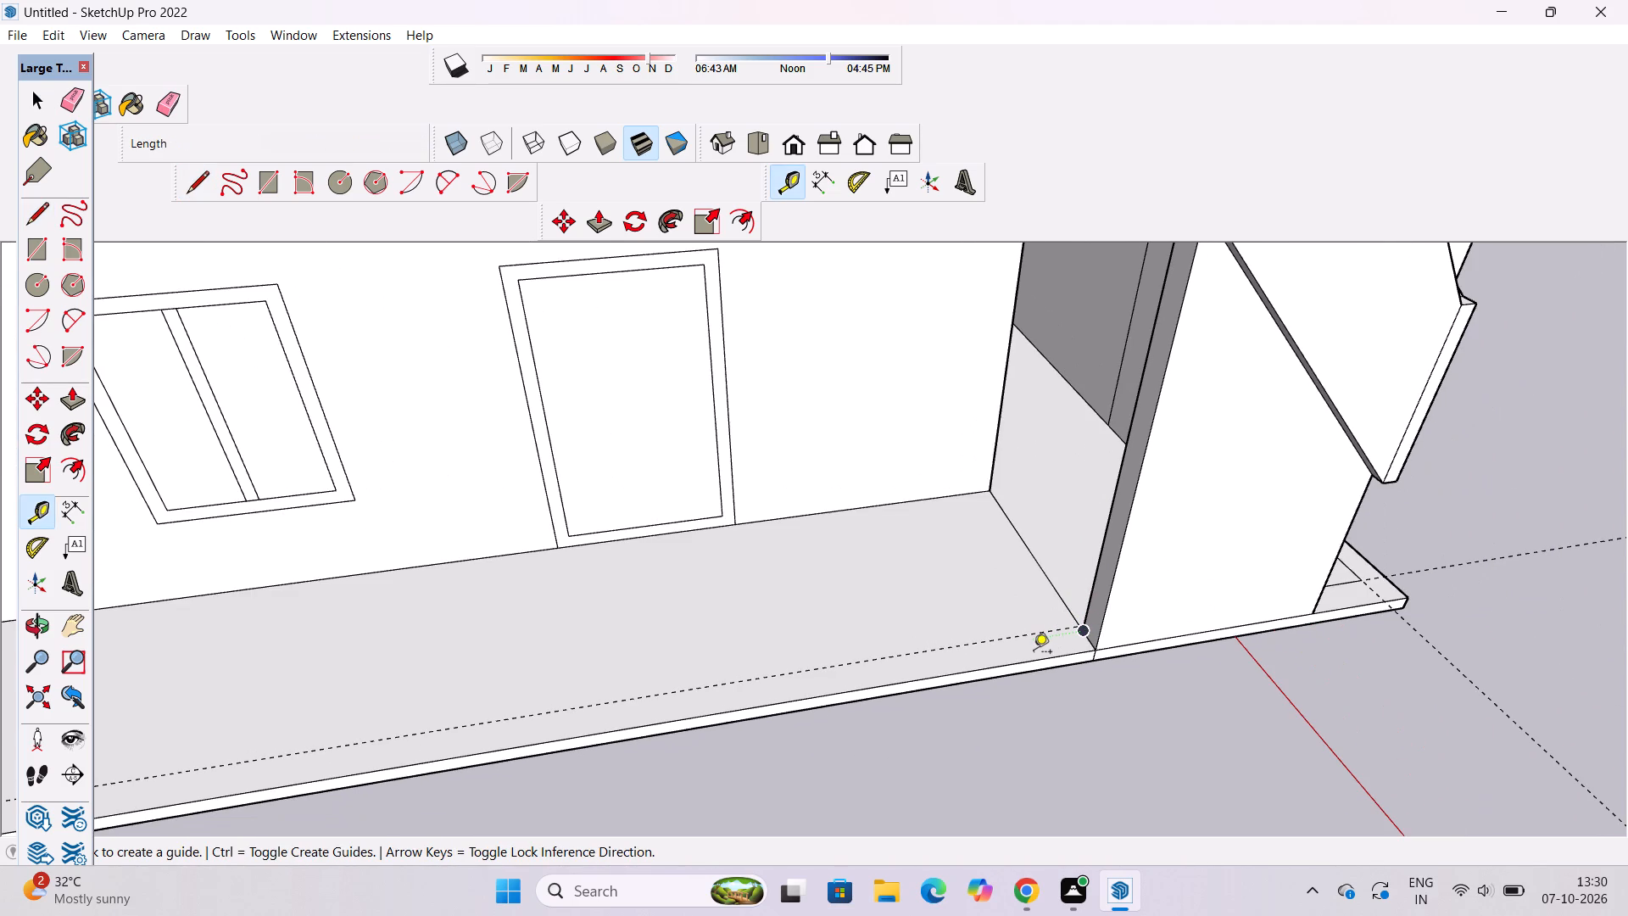
pyautogui.press('e')
pyautogui.moveTo(1002, 617); pyautogui.dragTo(1002, 645)
pyautogui.press('space')
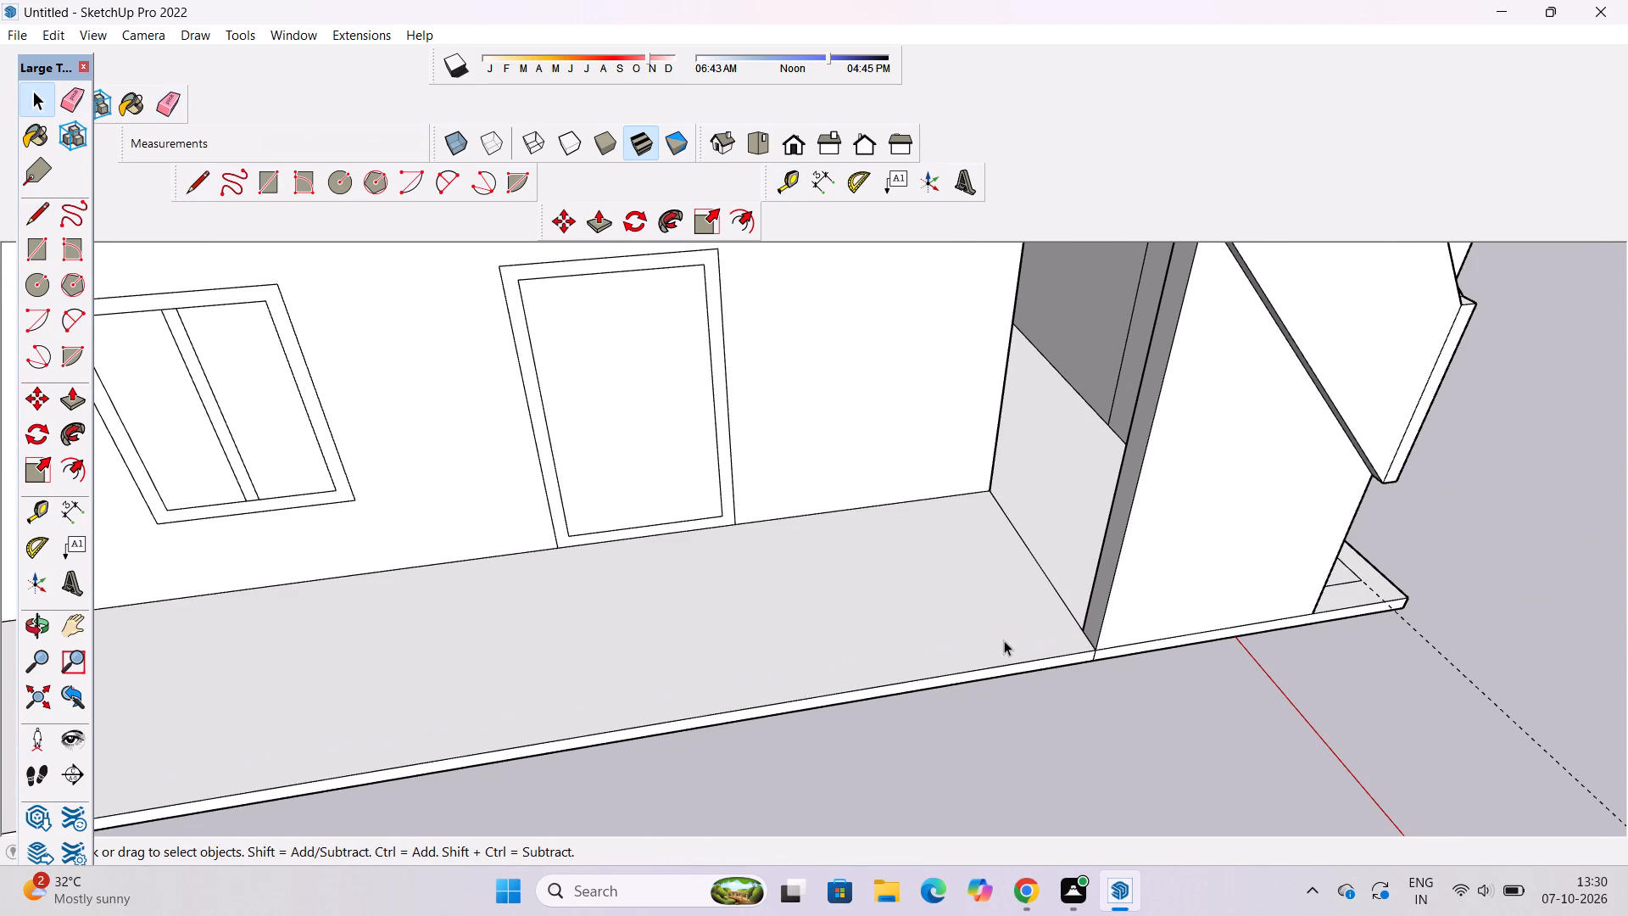
pyautogui.write('l')
pyautogui.press('space')
pyautogui.write('t')
pyautogui.scroll(3, 1007, 649)
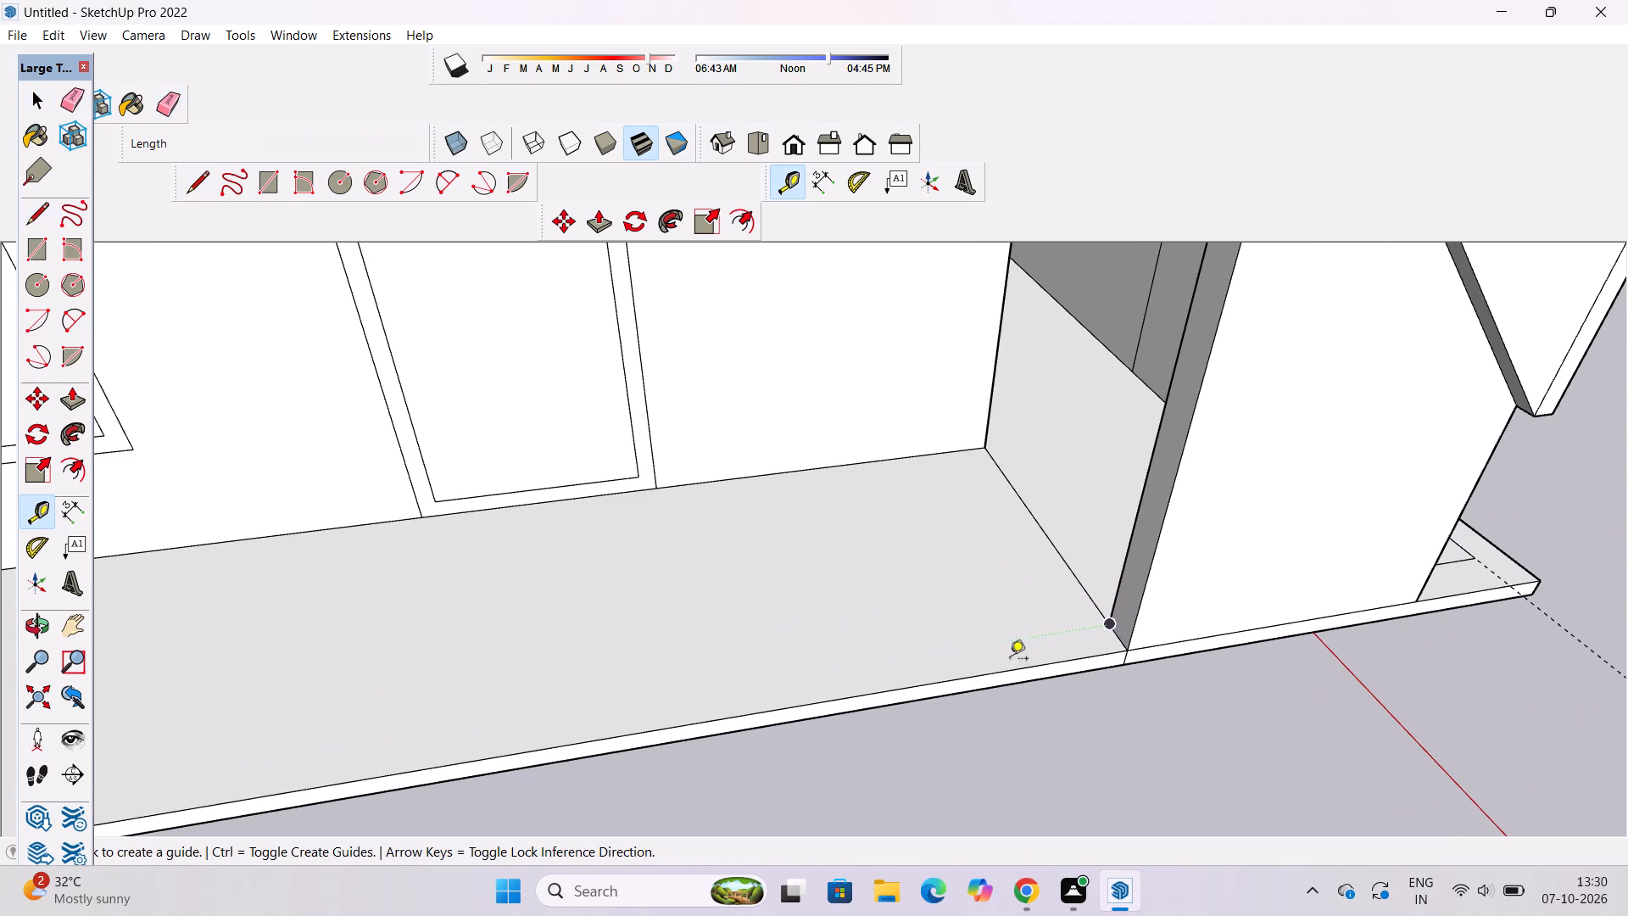
pyautogui.click(1011, 668)
pyautogui.click(1109, 620)
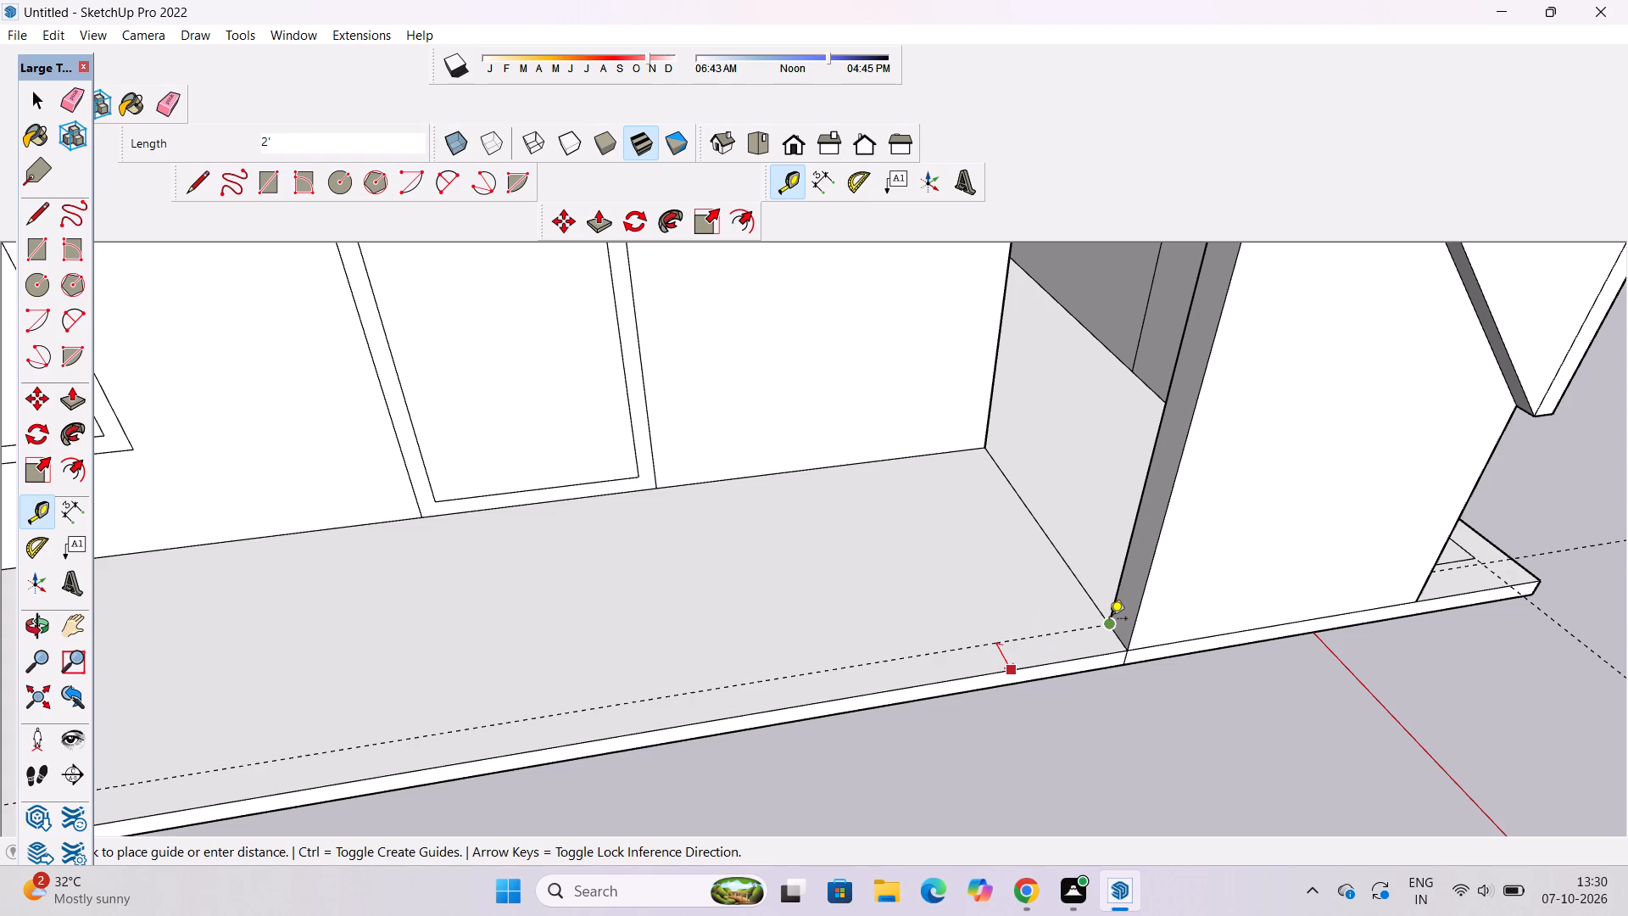
# Trace the veranda guides with lines 87' 6" along the front edge and 18' back to the wall.
pyautogui.press('space')
pyautogui.write('l')
pyautogui.click(1110, 622)
pyautogui.scroll(-12, 1205, 582)
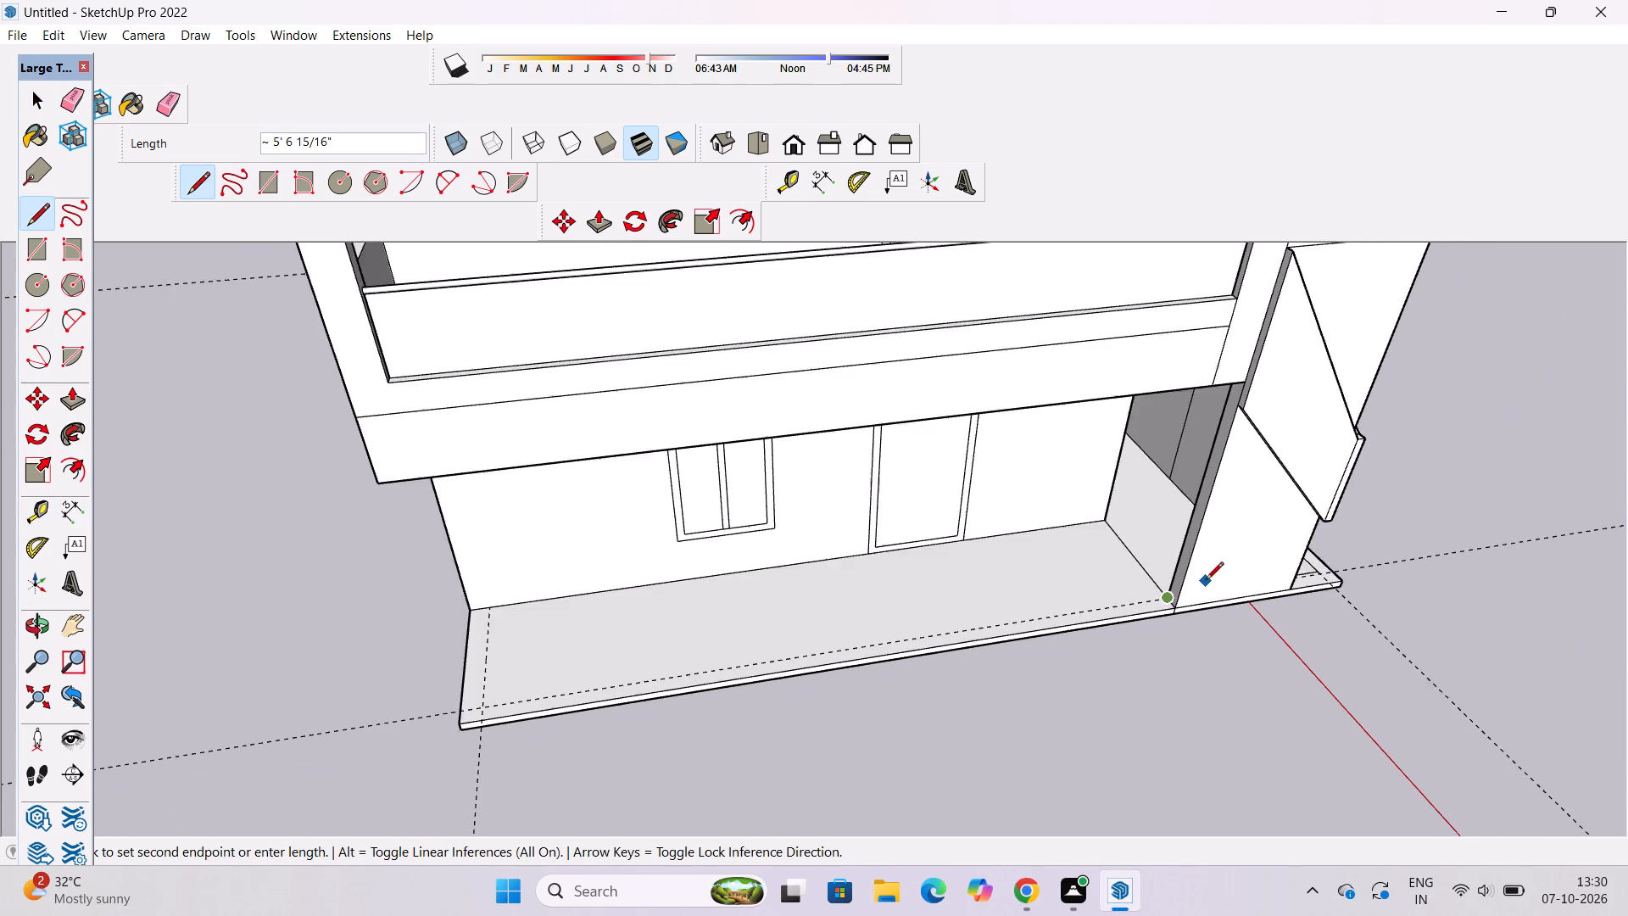
pyautogui.scroll(-3, 1206, 581)
pyautogui.scroll(13, 711, 664)
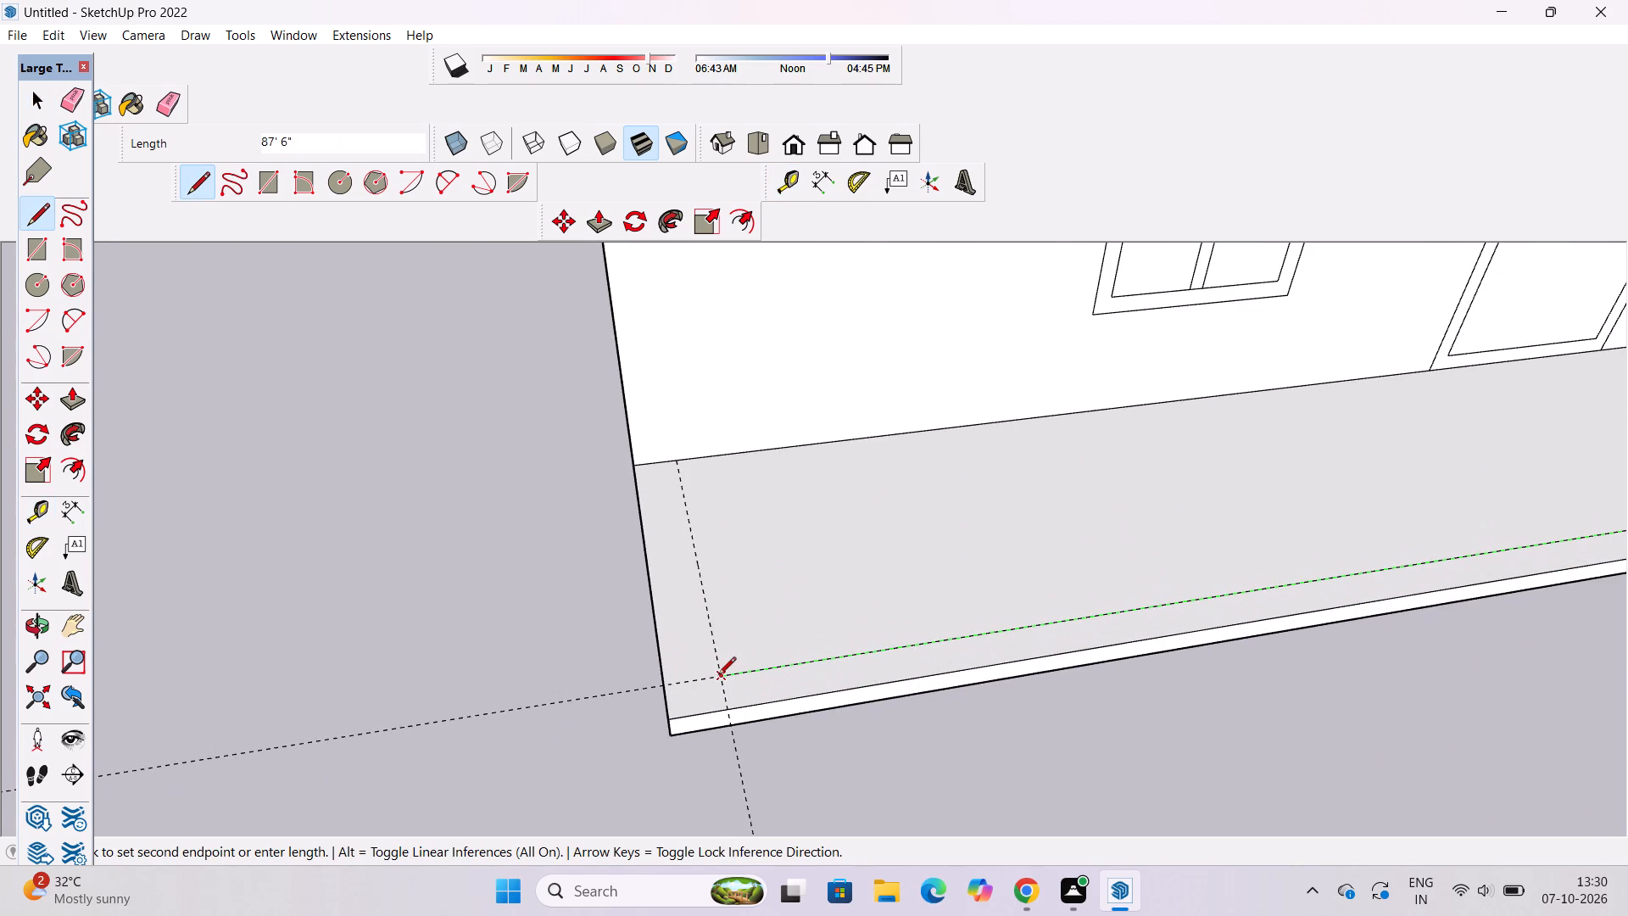
pyautogui.click(718, 676)
pyautogui.click(677, 461)
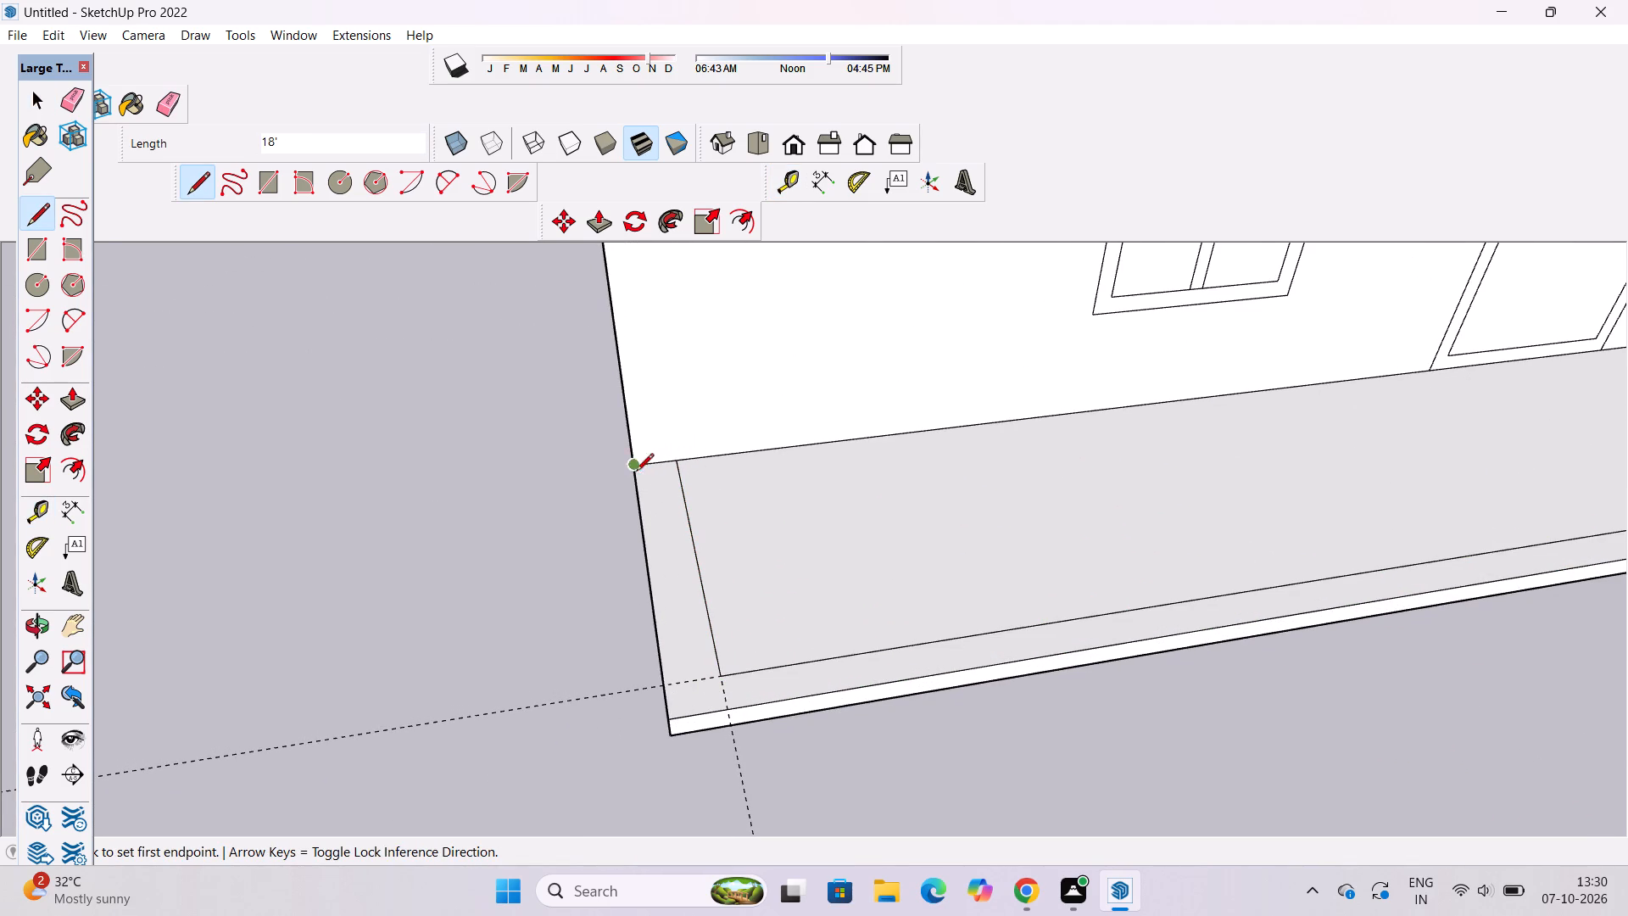
# Erase the guides along the front and end edges of the veranda plinth.
pyautogui.press('space')
pyautogui.write('e')
pyautogui.moveTo(510, 592); pyautogui.dragTo(521, 734)
pyautogui.scroll(-6, 394, 557)
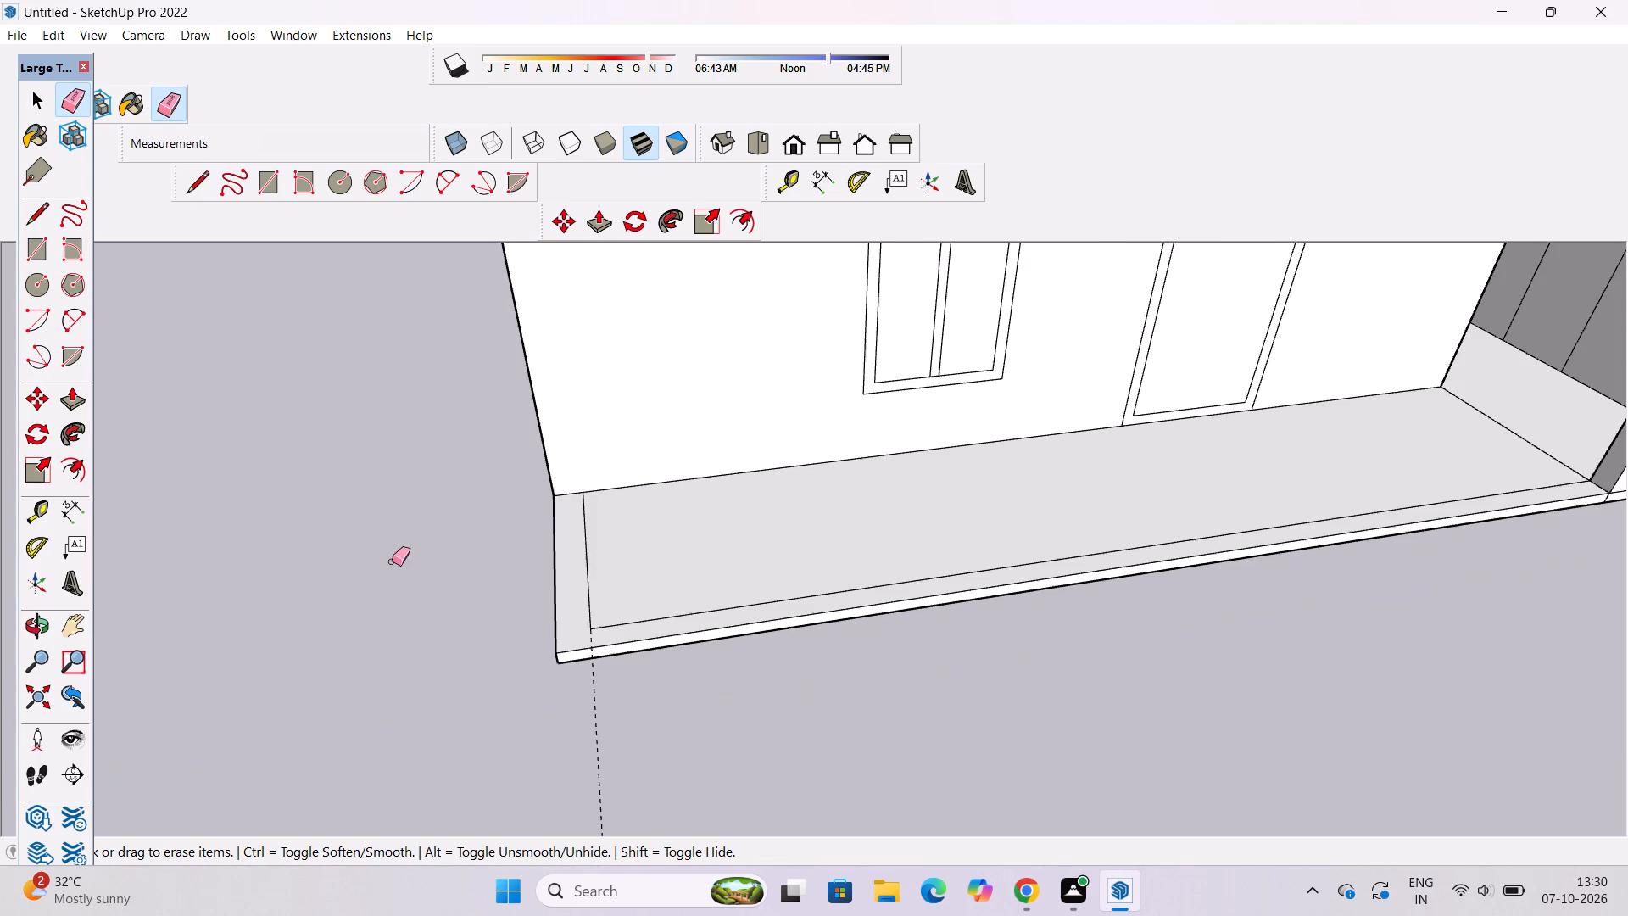
pyautogui.moveTo(664, 719); pyautogui.dragTo(567, 728)
# Erase the guide extending along the plinth's long side edge beyond the front corner.
pyautogui.press('o')
pyautogui.scroll(-6, 571, 724)
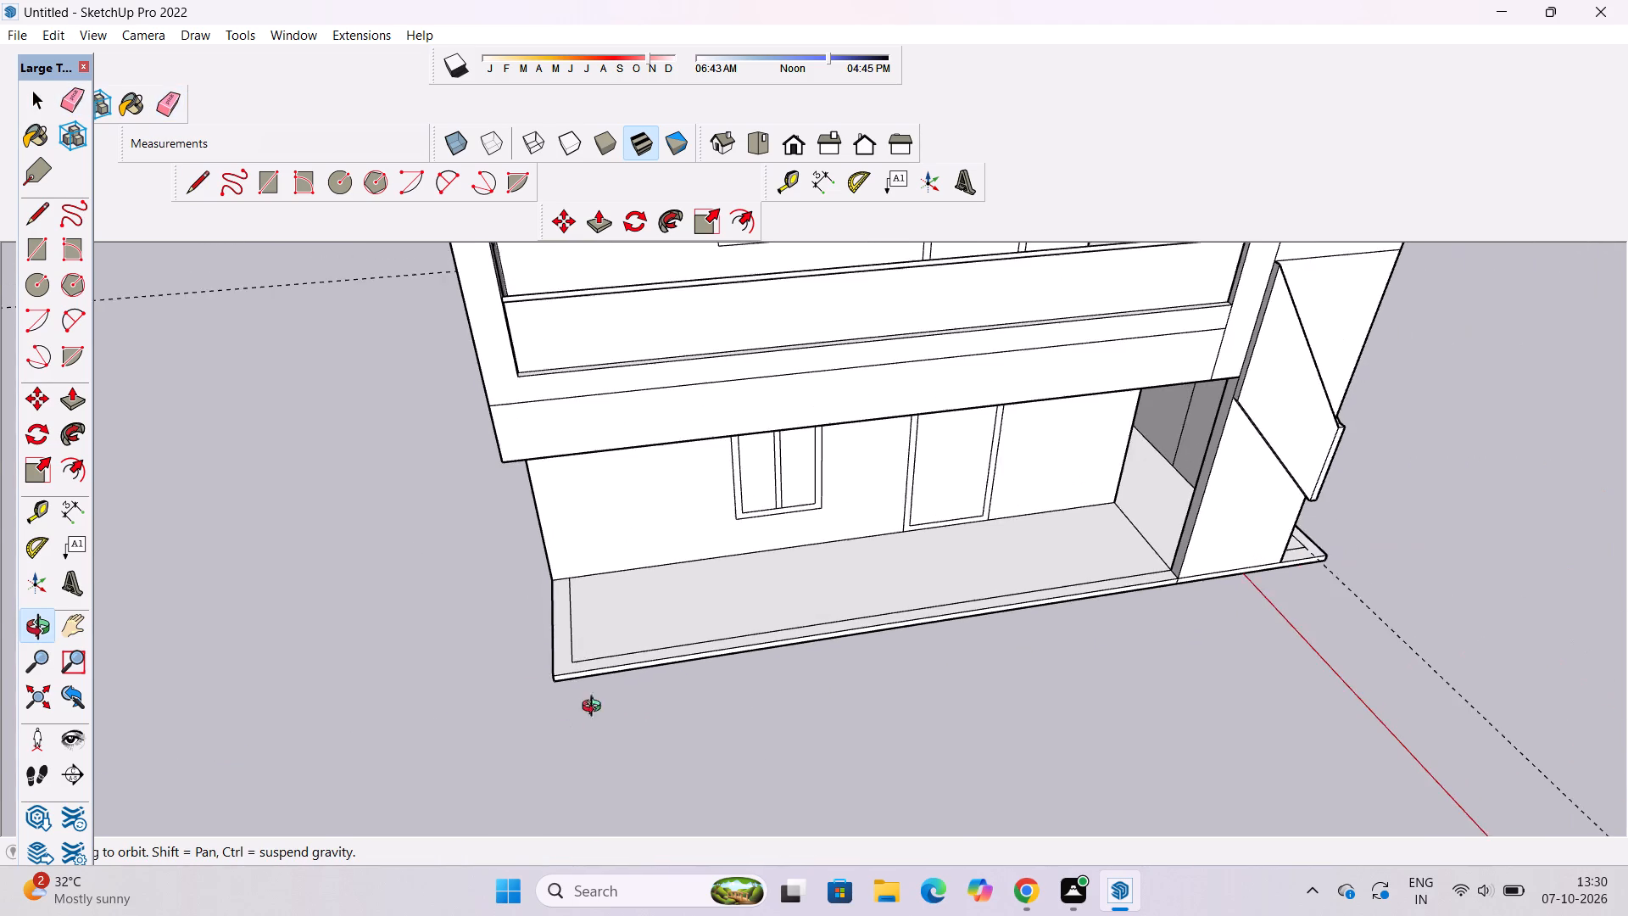
pyautogui.keyDown('shift'); pyautogui.moveTo(848, 621); pyautogui.dragTo(431, 752); pyautogui.keyUp('shift')
pyautogui.scroll(5, 771, 707)
pyautogui.moveTo(726, 687); pyautogui.dragTo(904, 637)
pyautogui.moveTo(855, 637); pyautogui.dragTo(815, 698)
pyautogui.moveTo(809, 699); pyautogui.dragTo(856, 667)
pyautogui.press('e')
pyautogui.moveTo(789, 605); pyautogui.dragTo(784, 666)
pyautogui.scroll(-5, 557, 673)
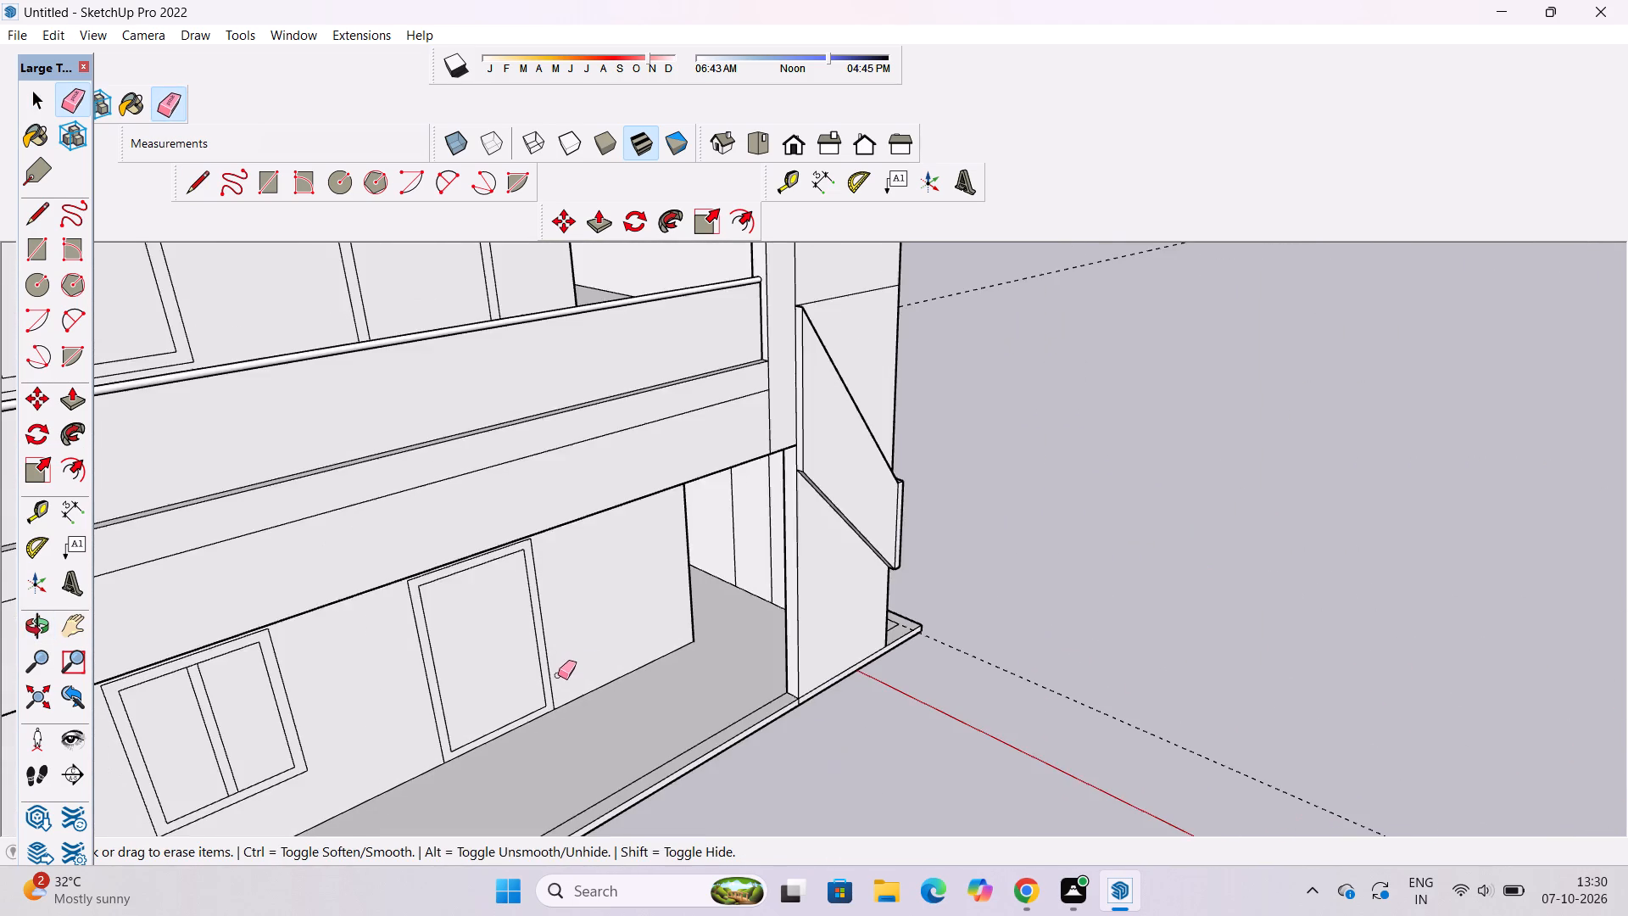
pyautogui.press('o')
pyautogui.moveTo(1103, 559); pyautogui.dragTo(656, 645)
pyautogui.moveTo(738, 694); pyautogui.dragTo(689, 696)
pyautogui.press('e')
pyautogui.moveTo(665, 690); pyautogui.dragTo(665, 695)
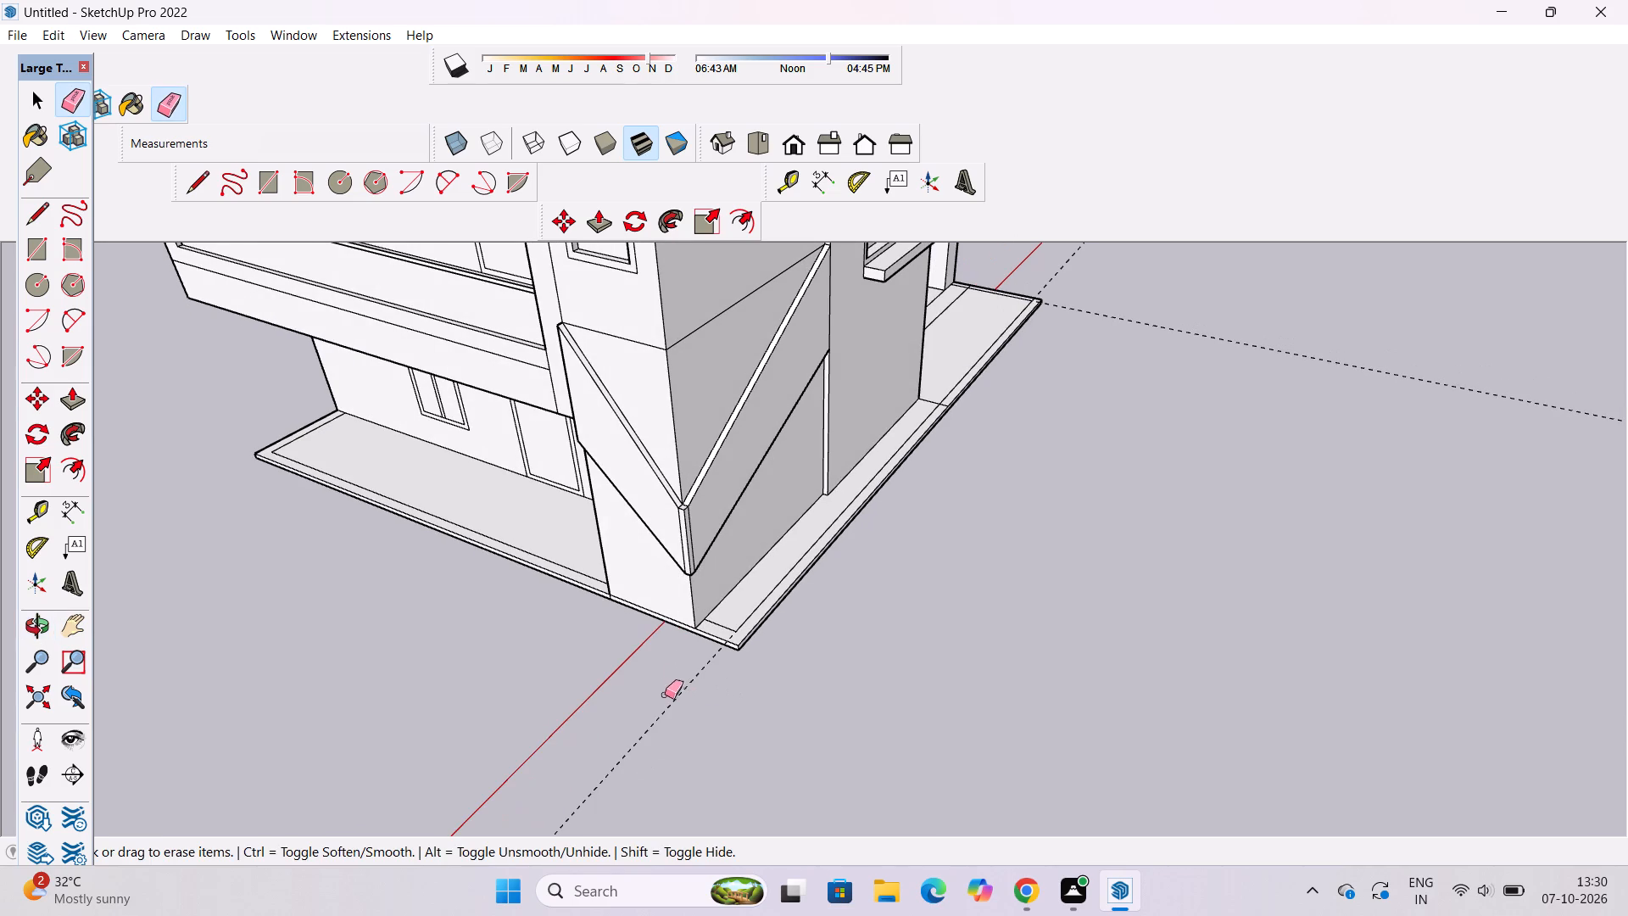
pyautogui.moveTo(665, 695); pyautogui.dragTo(672, 715)
# Erase the cross line on the plinth between the side wall's corner and the inset border line.
pyautogui.scroll(10, 933, 401)
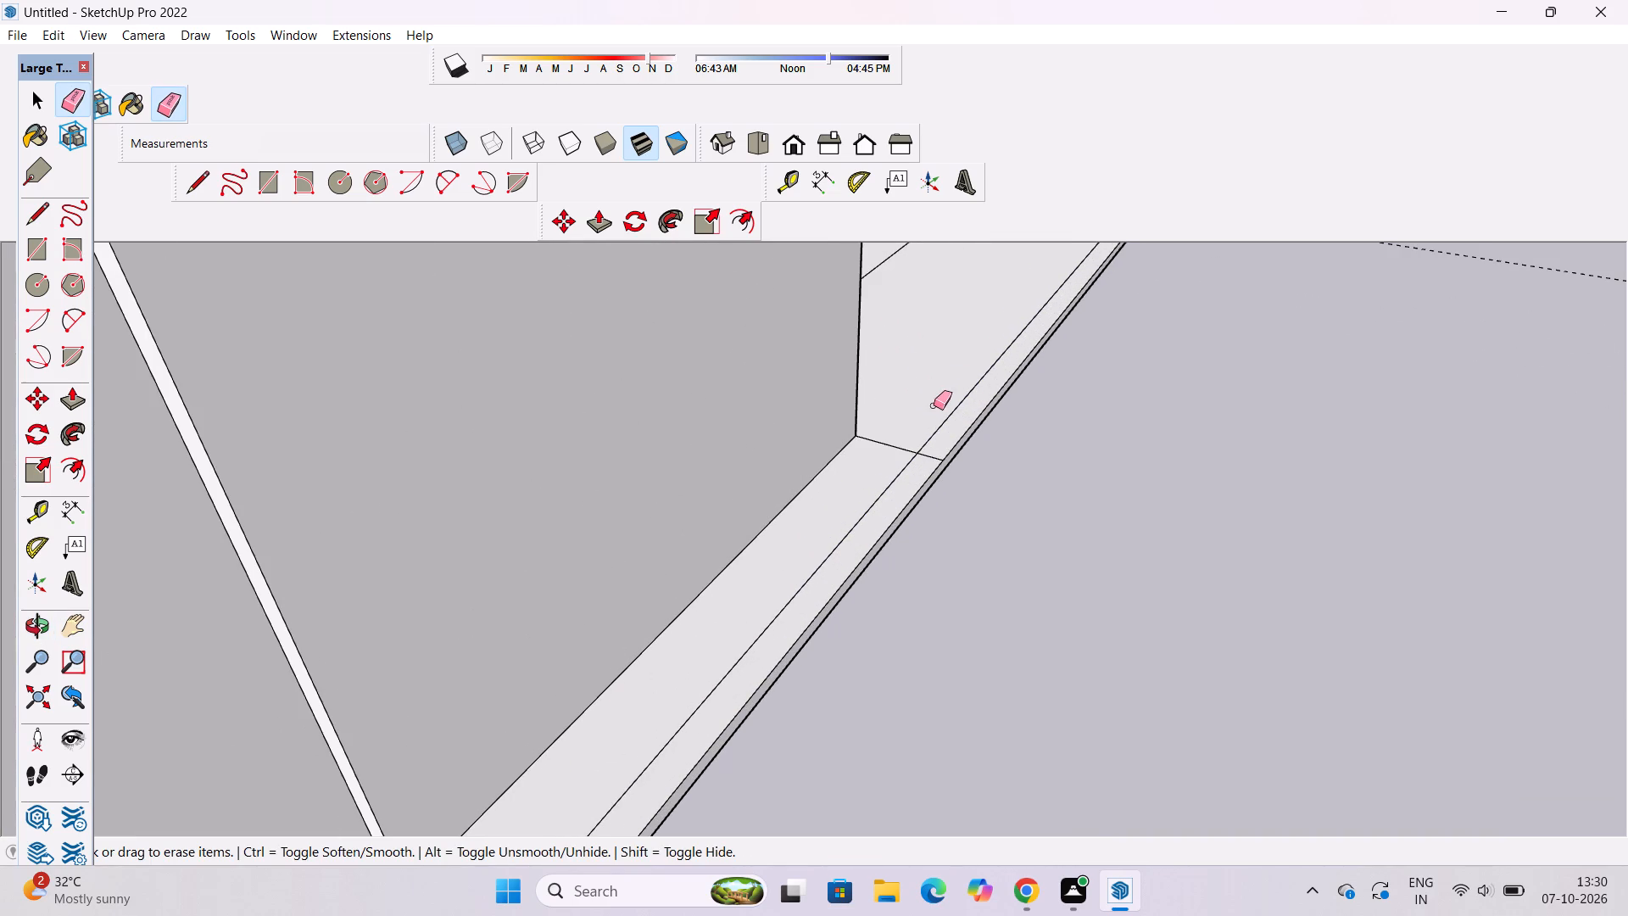
pyautogui.press('o')
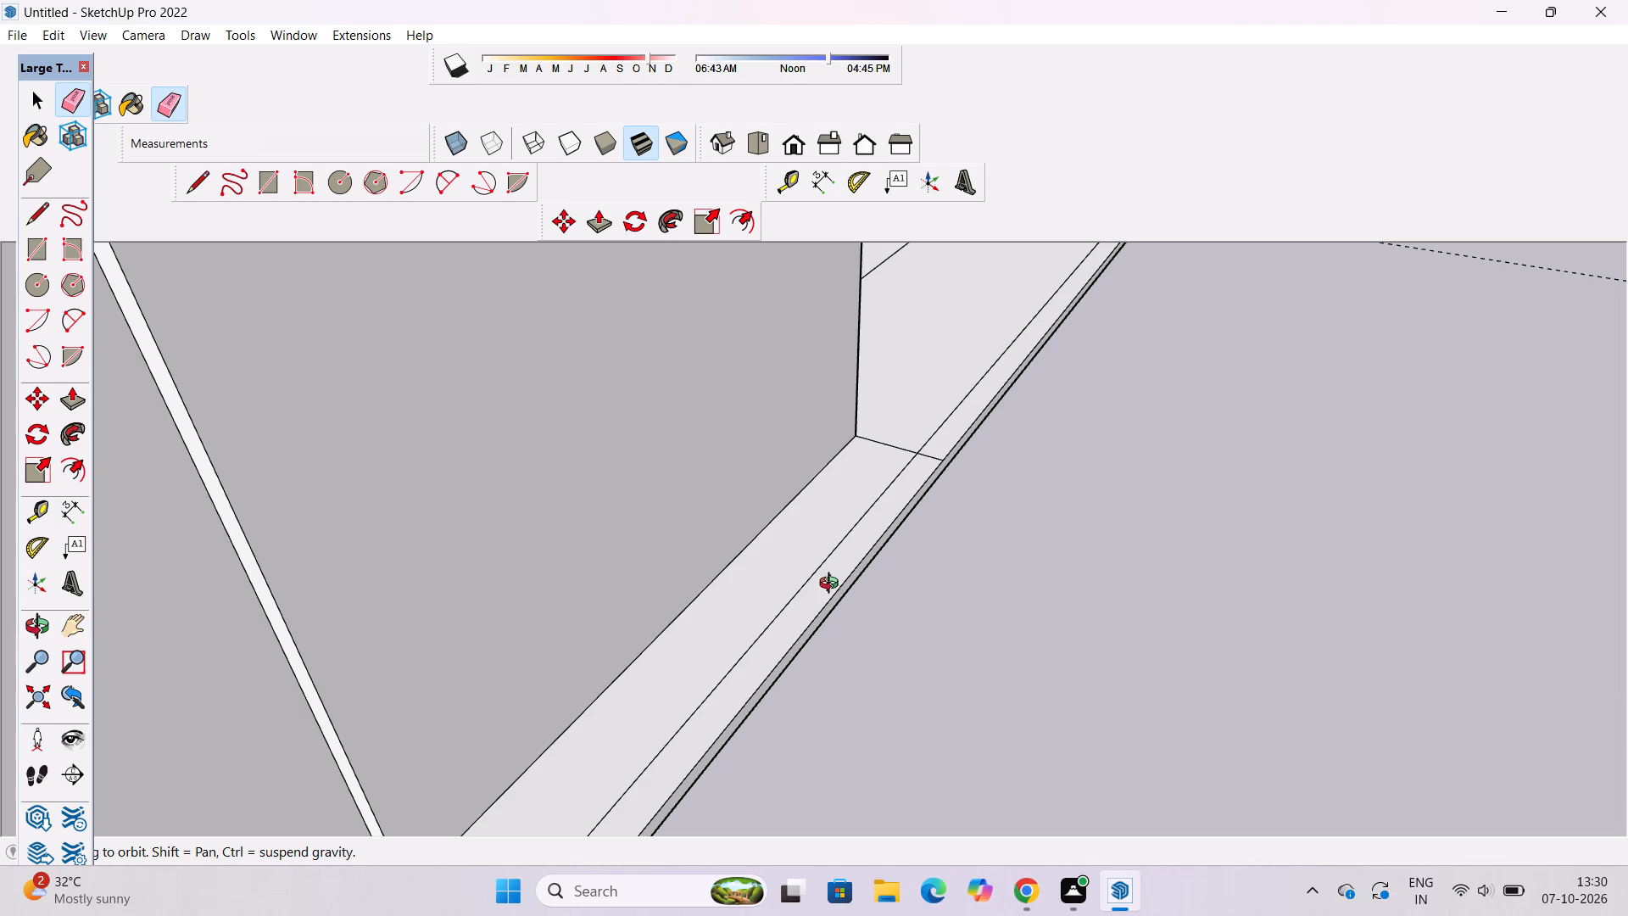
pyautogui.scroll(-6, 828, 593)
pyautogui.moveTo(996, 592); pyautogui.dragTo(806, 576)
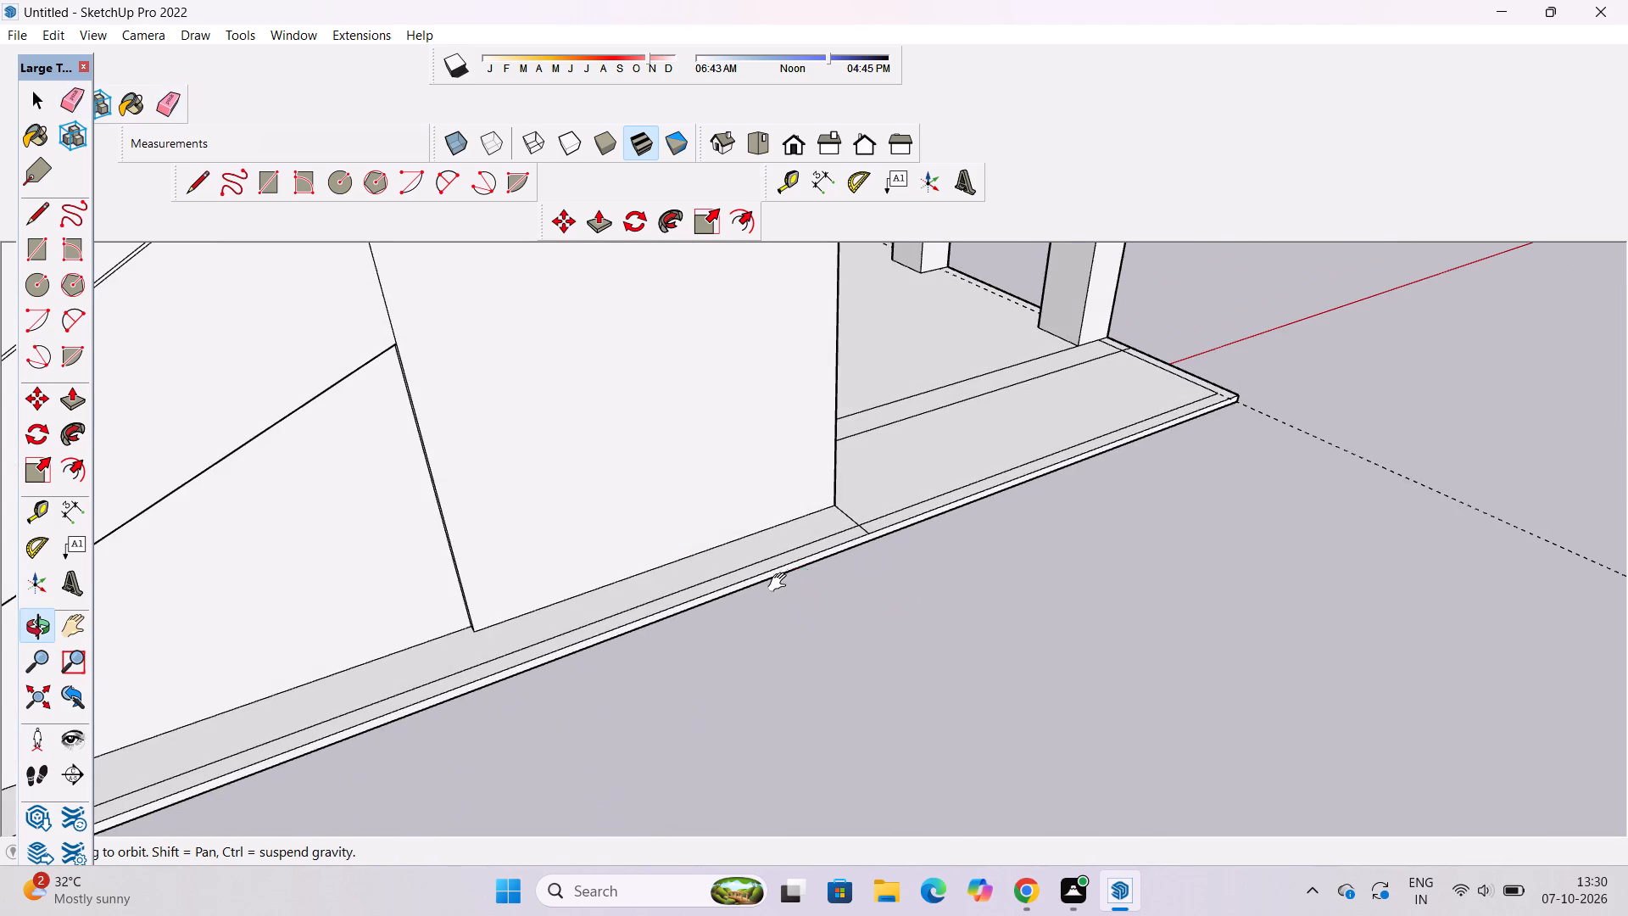
pyautogui.keyDown('shift'); pyautogui.moveTo(781, 583); pyautogui.dragTo(899, 592); pyautogui.keyUp('shift')
pyautogui.scroll(-6, 830, 514)
pyautogui.moveTo(842, 622); pyautogui.dragTo(850, 683)
pyautogui.keyDown('shift'); pyautogui.moveTo(849, 685); pyautogui.dragTo(831, 641); pyautogui.keyUp('shift')
pyautogui.scroll(5, 1000, 572)
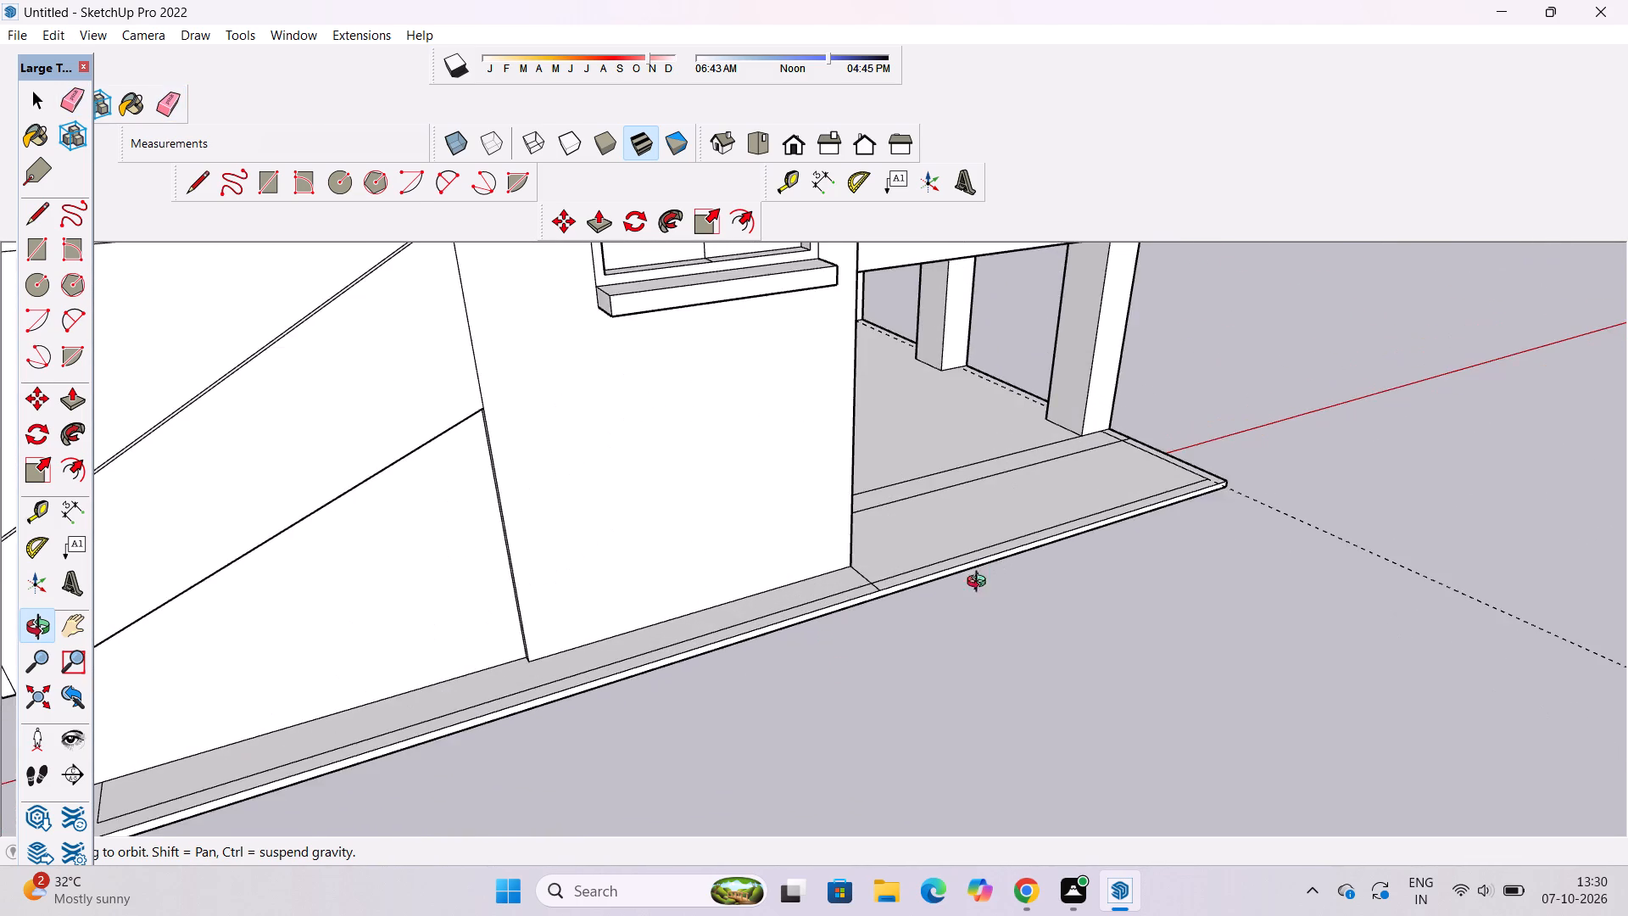
pyautogui.moveTo(882, 607); pyautogui.dragTo(871, 697)
pyautogui.scroll(5, 863, 671)
pyautogui.keyDown('shift'); pyautogui.click(856, 651); pyautogui.keyUp('shift')
pyautogui.scroll(2, 850, 592)
pyautogui.moveTo(895, 600); pyautogui.dragTo(845, 718)
pyautogui.scroll(5, 823, 702)
pyautogui.press('e')
pyautogui.moveTo(810, 557); pyautogui.dragTo(737, 621)
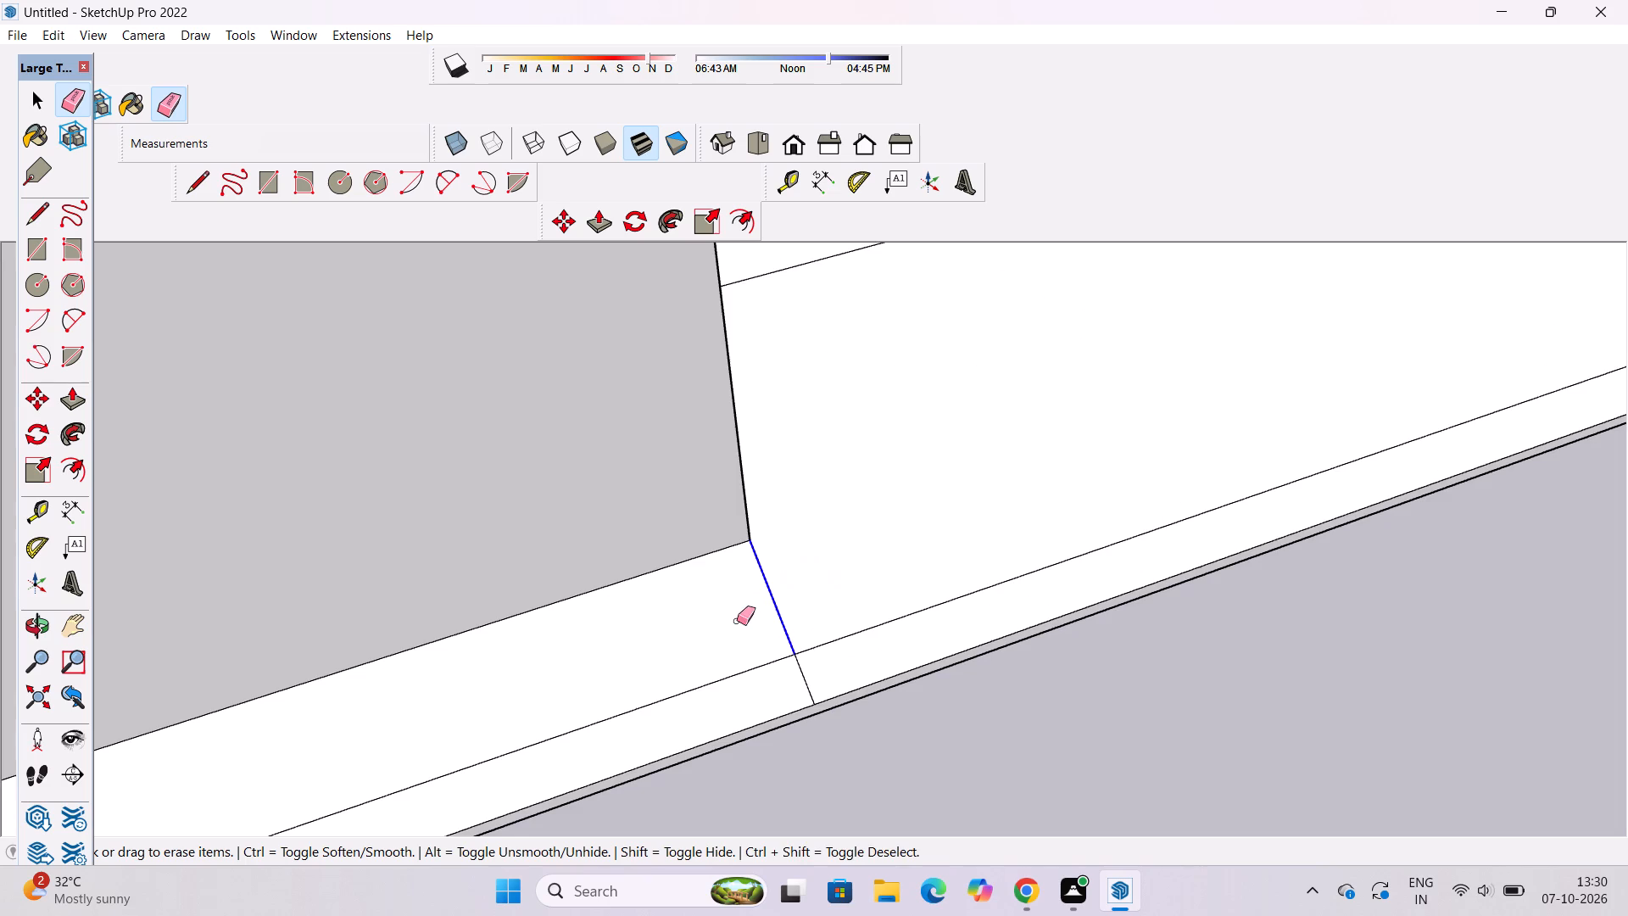
pyautogui.moveTo(737, 621); pyautogui.dragTo(729, 628)
# Erase the leftover lines across the porch floor and the short line crossing the border strip beside the porch column.
pyautogui.scroll(-14, 676, 662)
pyautogui.press('o')
pyautogui.moveTo(978, 509); pyautogui.dragTo(761, 430)
pyautogui.moveTo(700, 573); pyautogui.dragTo(635, 572)
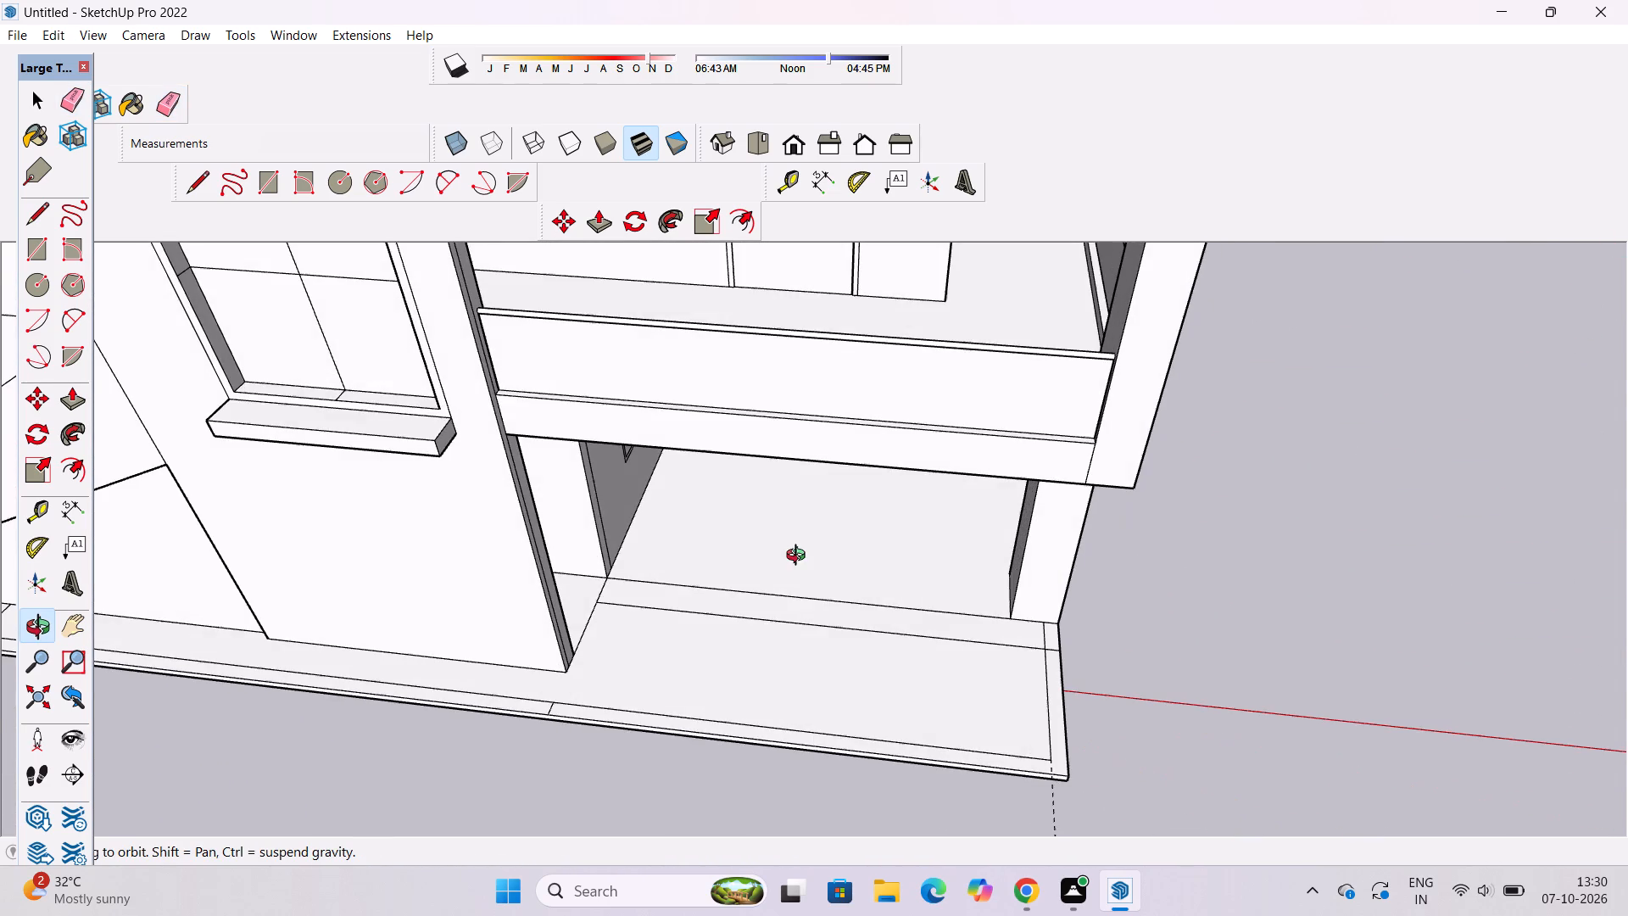
pyautogui.keyDown('shift'); pyautogui.moveTo(808, 566); pyautogui.dragTo(658, 603); pyautogui.keyUp('shift')
pyautogui.moveTo(625, 735); pyautogui.dragTo(650, 612)
pyautogui.keyDown('shift'); pyautogui.scroll(4, 551, 661); pyautogui.keyUp('shift')
pyautogui.keyDown('shift'); pyautogui.moveTo(522, 682); pyautogui.dragTo(704, 508); pyautogui.keyUp('shift')
pyautogui.moveTo(689, 559); pyautogui.dragTo(662, 653)
pyautogui.press('e')
pyautogui.moveTo(506, 544); pyautogui.dragTo(521, 571)
pyautogui.moveTo(765, 428); pyautogui.dragTo(671, 566)
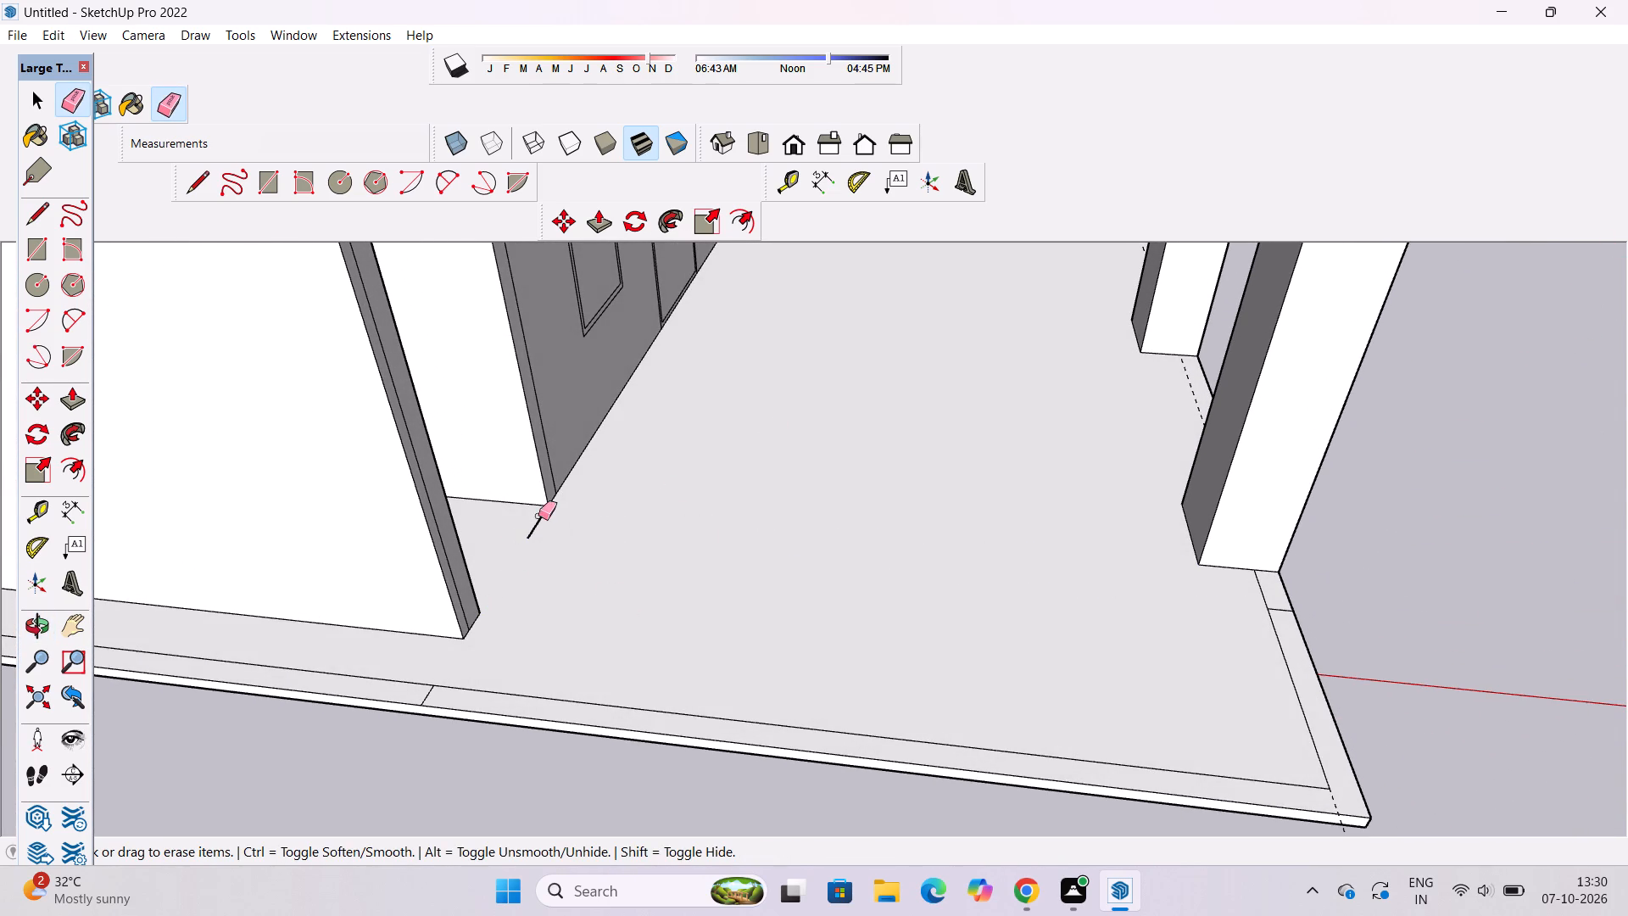
pyautogui.moveTo(538, 516); pyautogui.dragTo(538, 534)
pyautogui.scroll(-5, 899, 502)
pyautogui.scroll(8, 1151, 552)
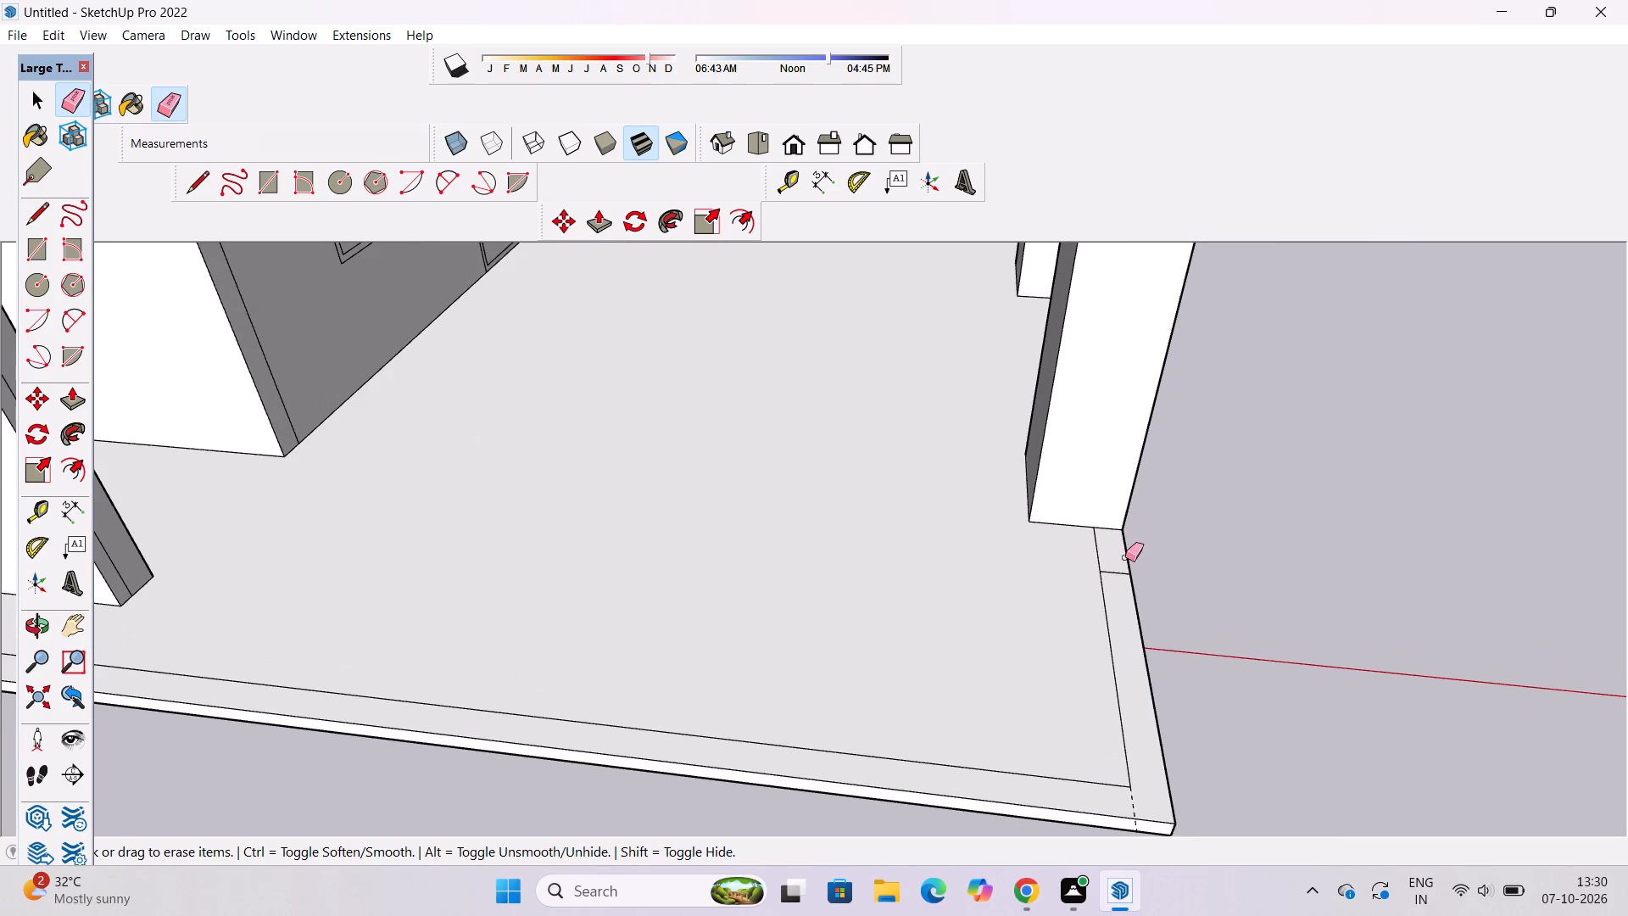
pyautogui.moveTo(1123, 562); pyautogui.dragTo(1120, 580)
pyautogui.scroll(-4, 858, 574)
pyautogui.scroll(-7, 1112, 535)
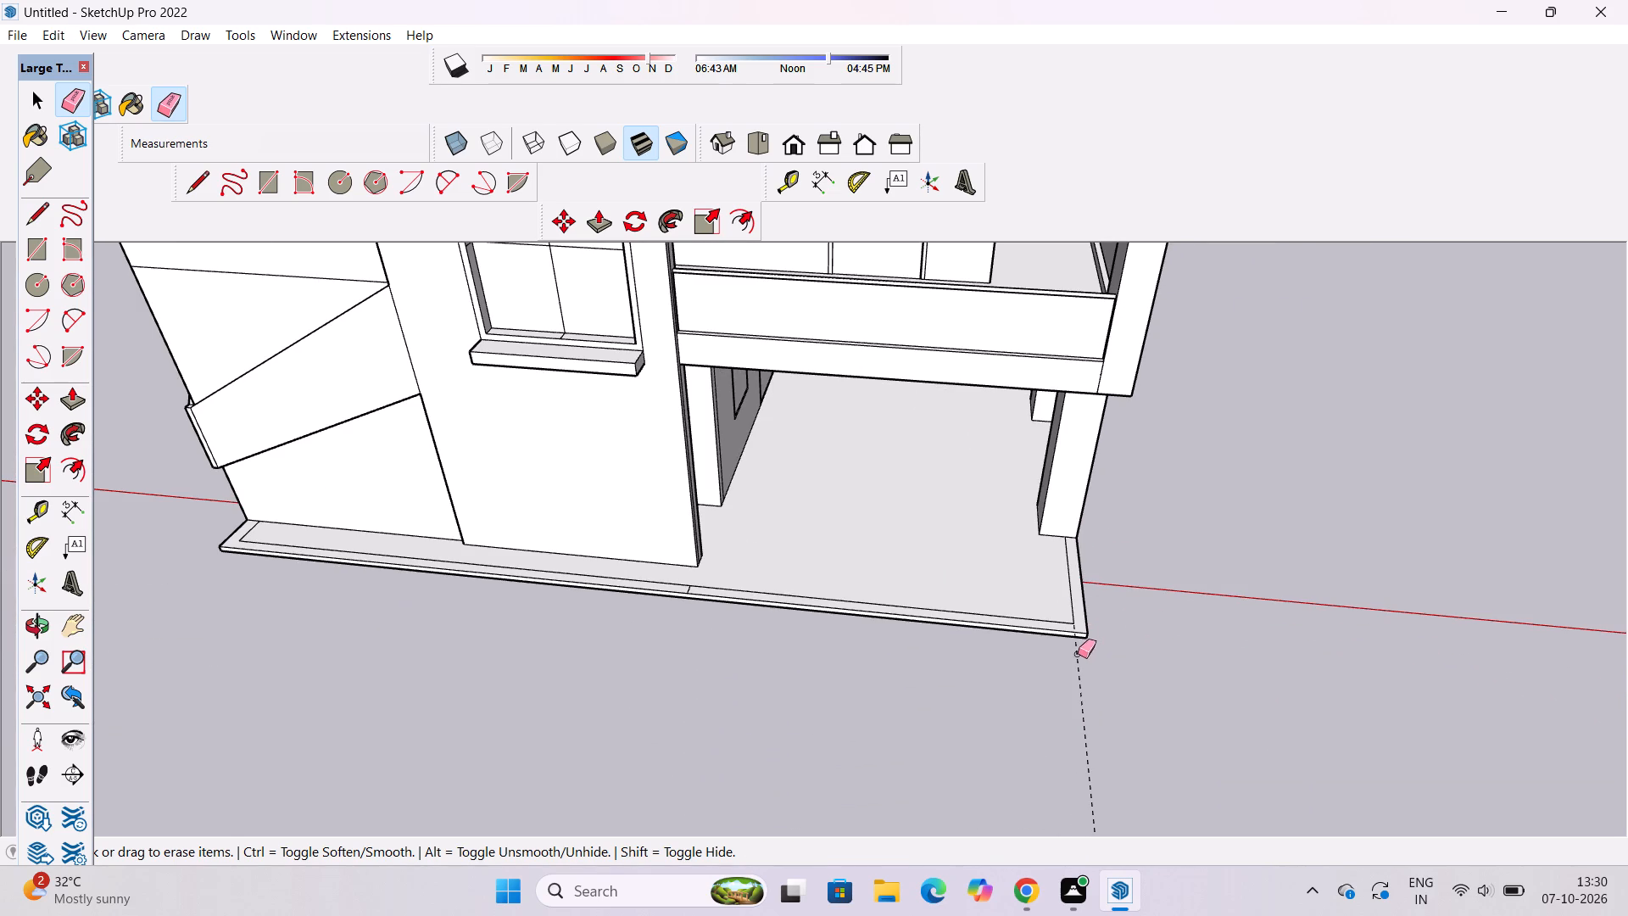
# Push/Pull the plinth's border strip along the side wall upward by 12'.
pyautogui.press('o')
pyautogui.moveTo(939, 738); pyautogui.dragTo(1134, 685)
pyautogui.keyDown('shift'); pyautogui.moveTo(1134, 684); pyautogui.dragTo(1090, 713); pyautogui.keyUp('shift')
pyautogui.keyDown('shift'); pyautogui.moveTo(1061, 621); pyautogui.dragTo(1034, 673); pyautogui.keyUp('shift')
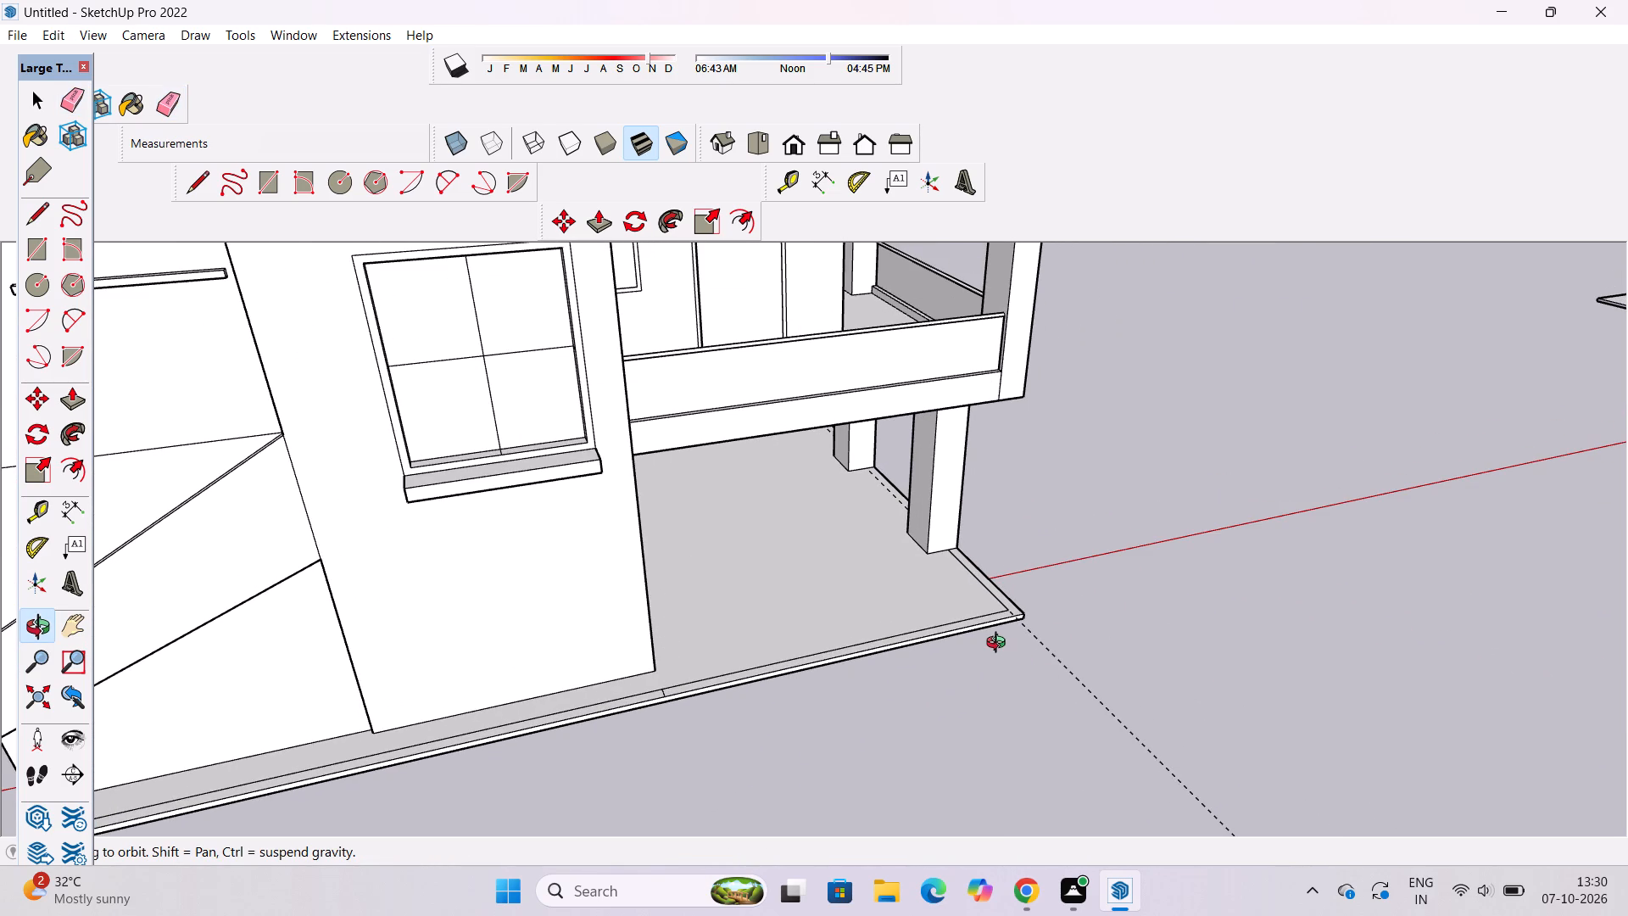
pyautogui.scroll(-2, 950, 635)
pyautogui.moveTo(903, 680); pyautogui.dragTo(839, 698)
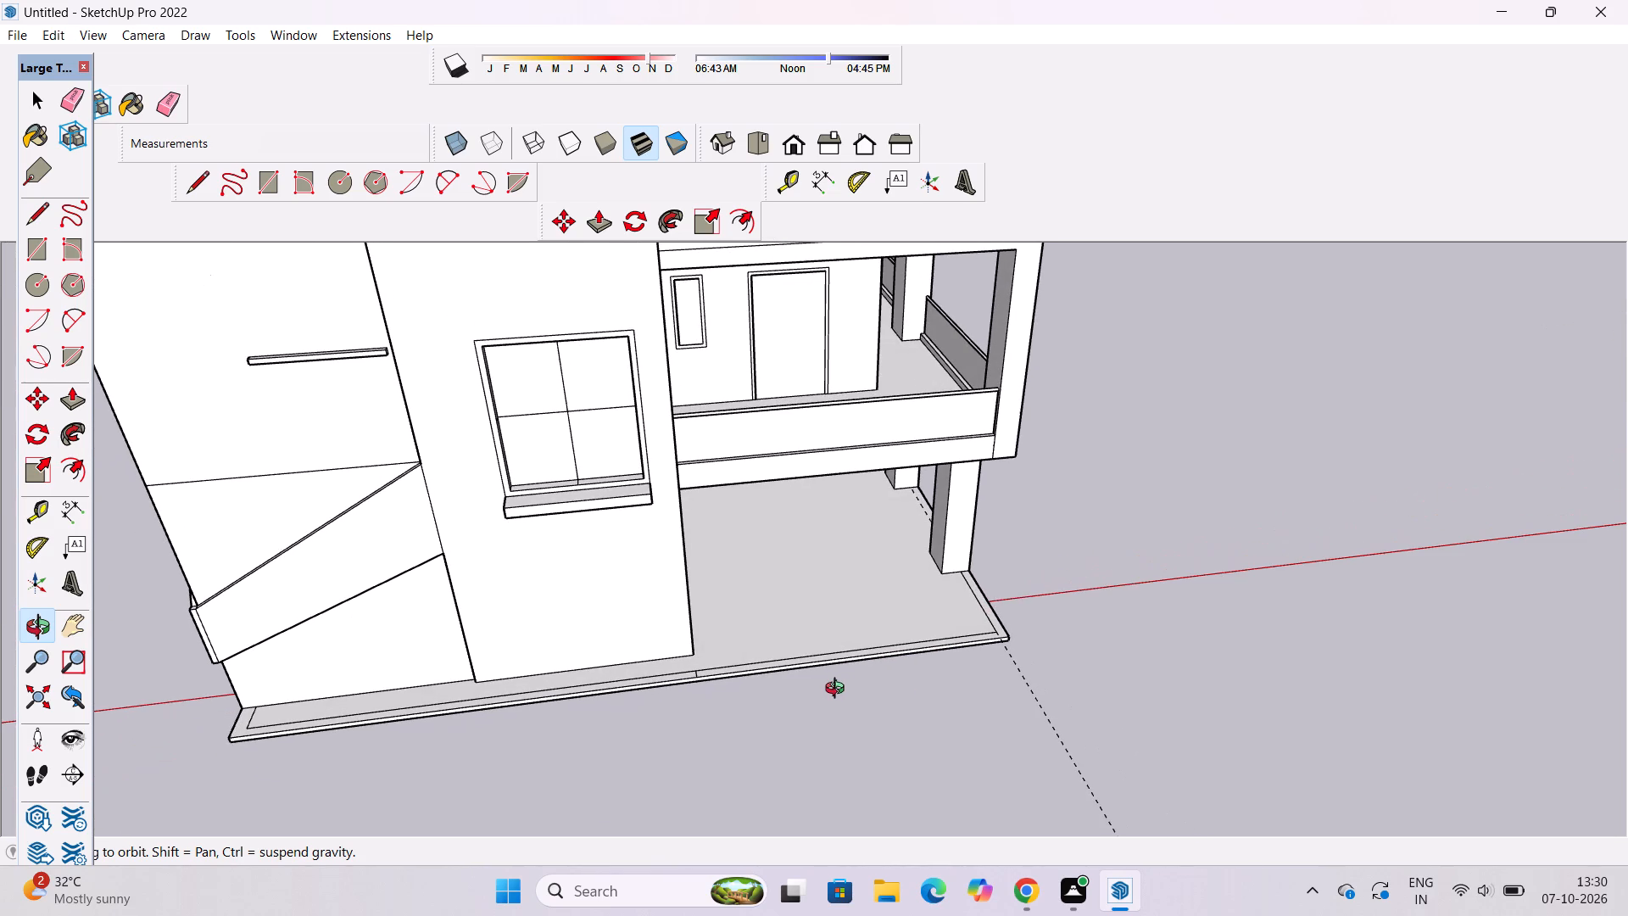
pyautogui.keyDown('shift'); pyautogui.moveTo(756, 679); pyautogui.dragTo(1023, 649); pyautogui.keyUp('shift')
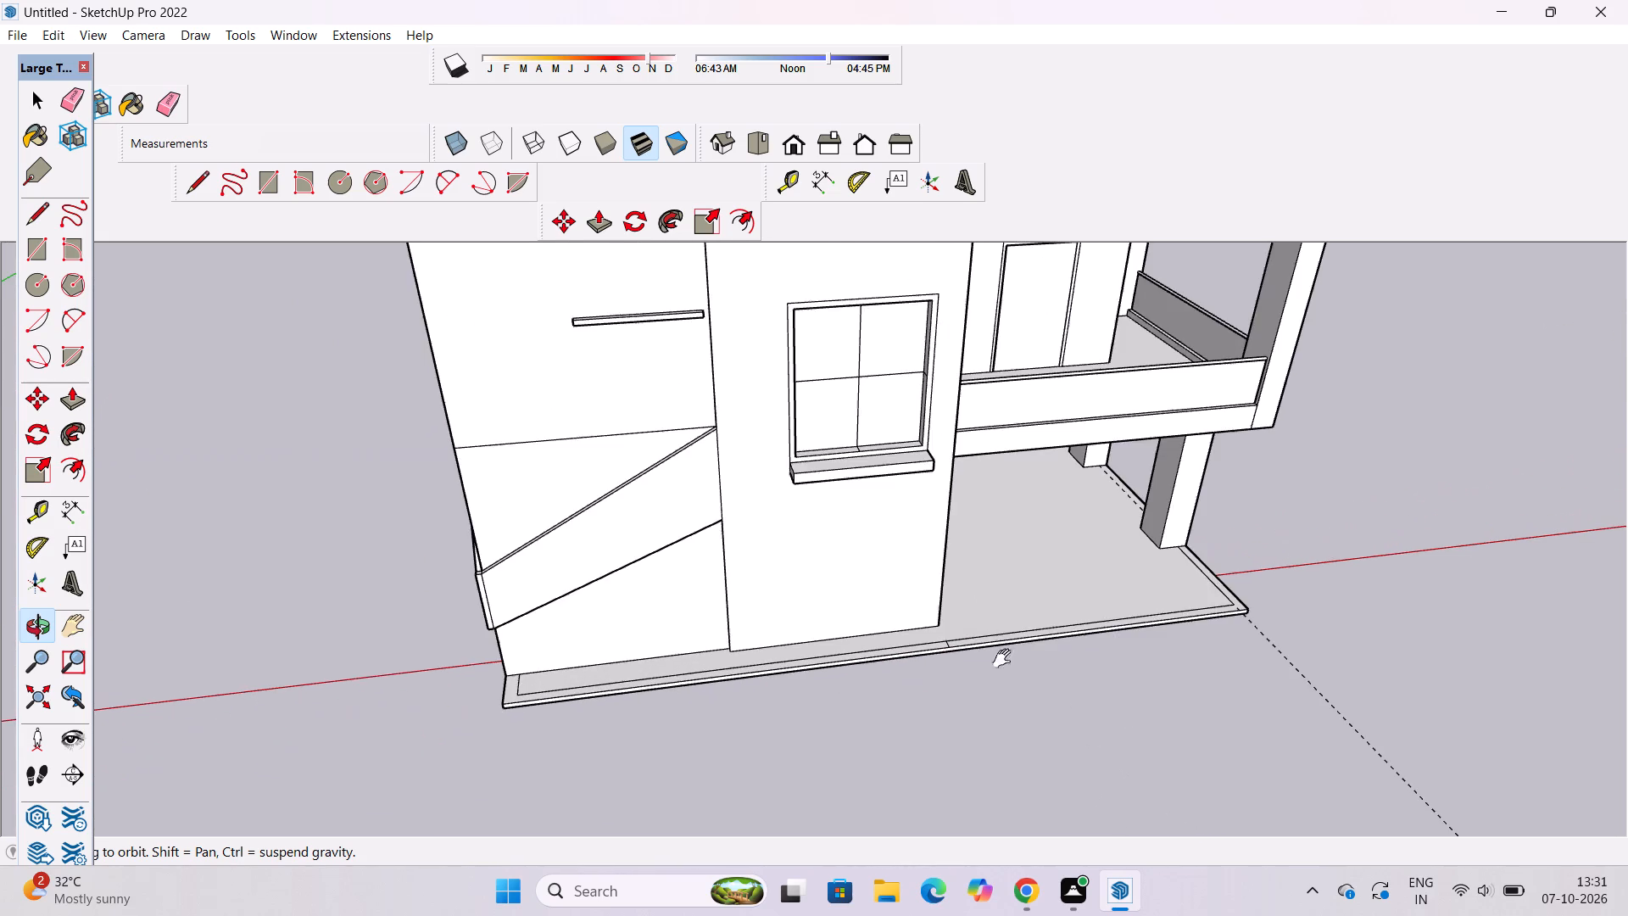
pyautogui.moveTo(767, 715); pyautogui.dragTo(924, 689)
pyautogui.moveTo(887, 709); pyautogui.dragTo(802, 744)
pyautogui.keyDown('shift'); pyautogui.moveTo(798, 724); pyautogui.dragTo(818, 818); pyautogui.keyUp('shift')
pyautogui.keyDown('shift'); pyautogui.moveTo(819, 825); pyautogui.dragTo(874, 712); pyautogui.keyUp('shift')
pyautogui.scroll(3, 831, 767)
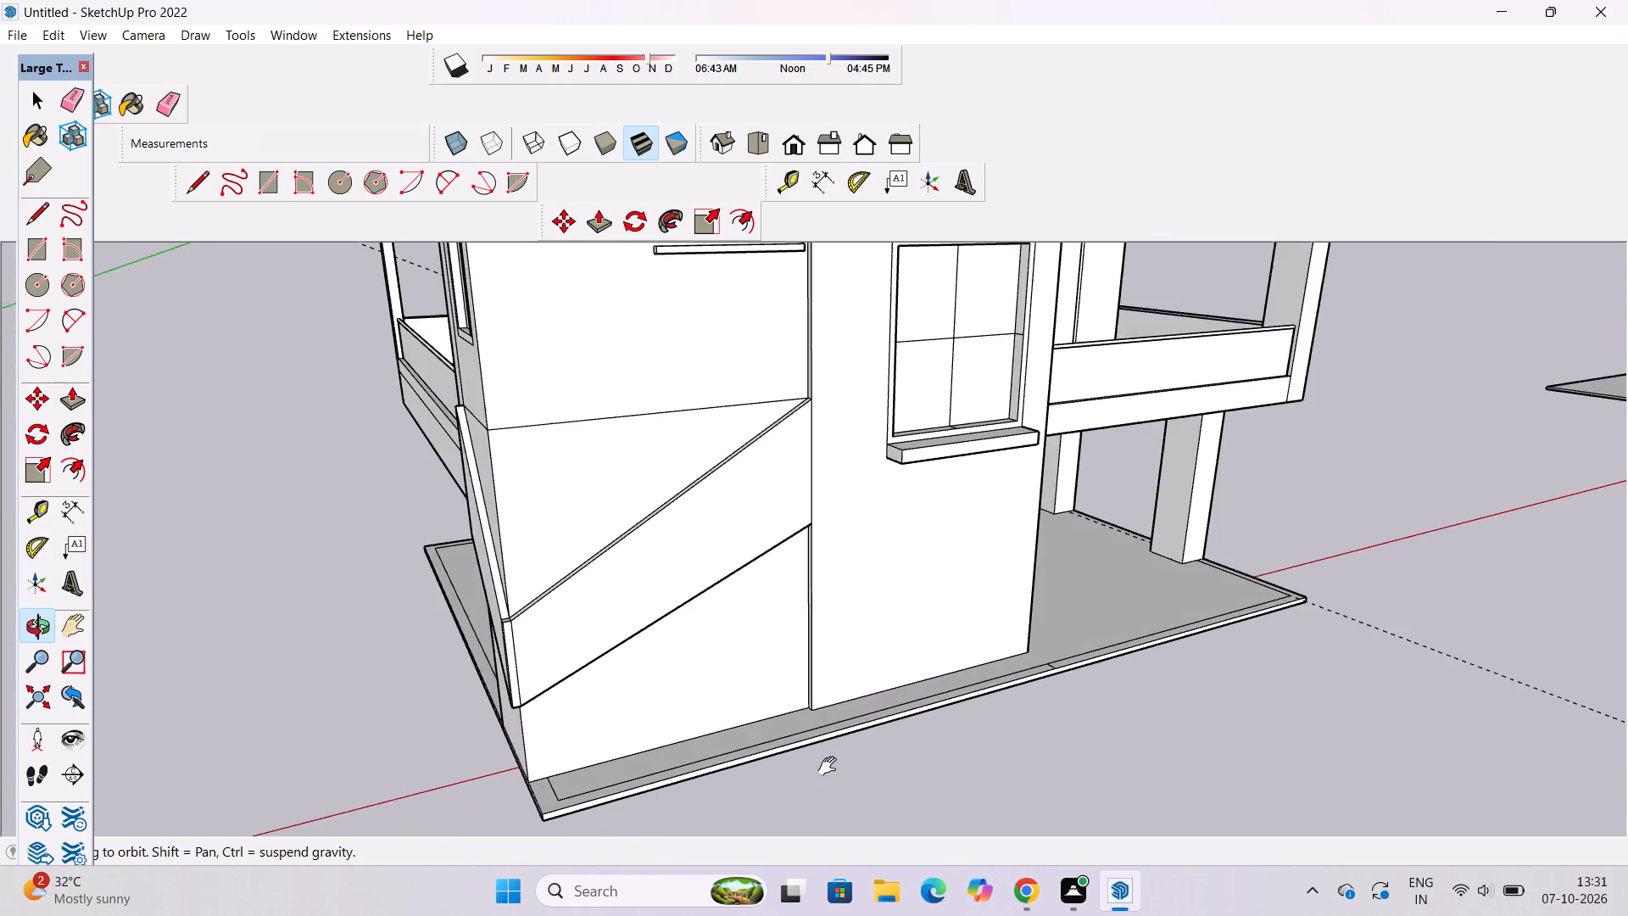
pyautogui.keyDown('shift'); pyautogui.moveTo(831, 767); pyautogui.dragTo(831, 708); pyautogui.keyUp('shift')
pyautogui.moveTo(831, 707); pyautogui.dragTo(889, 664)
pyautogui.press('p')
pyautogui.scroll(8, 678, 689)
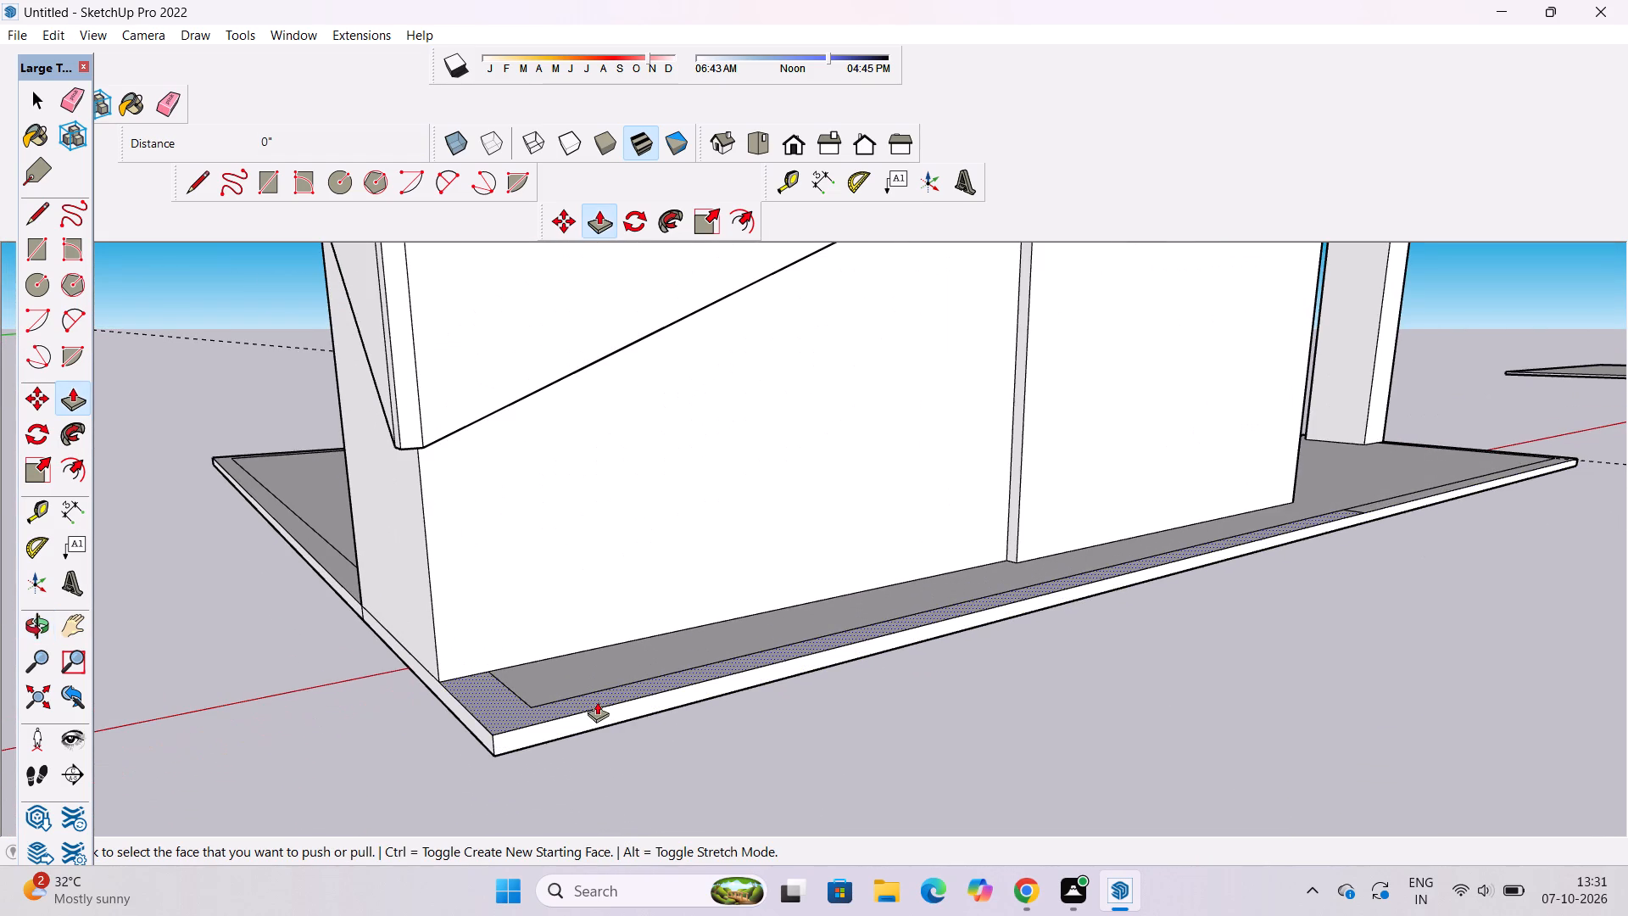
pyautogui.click(592, 700)
pyautogui.scroll(-8, 593, 660)
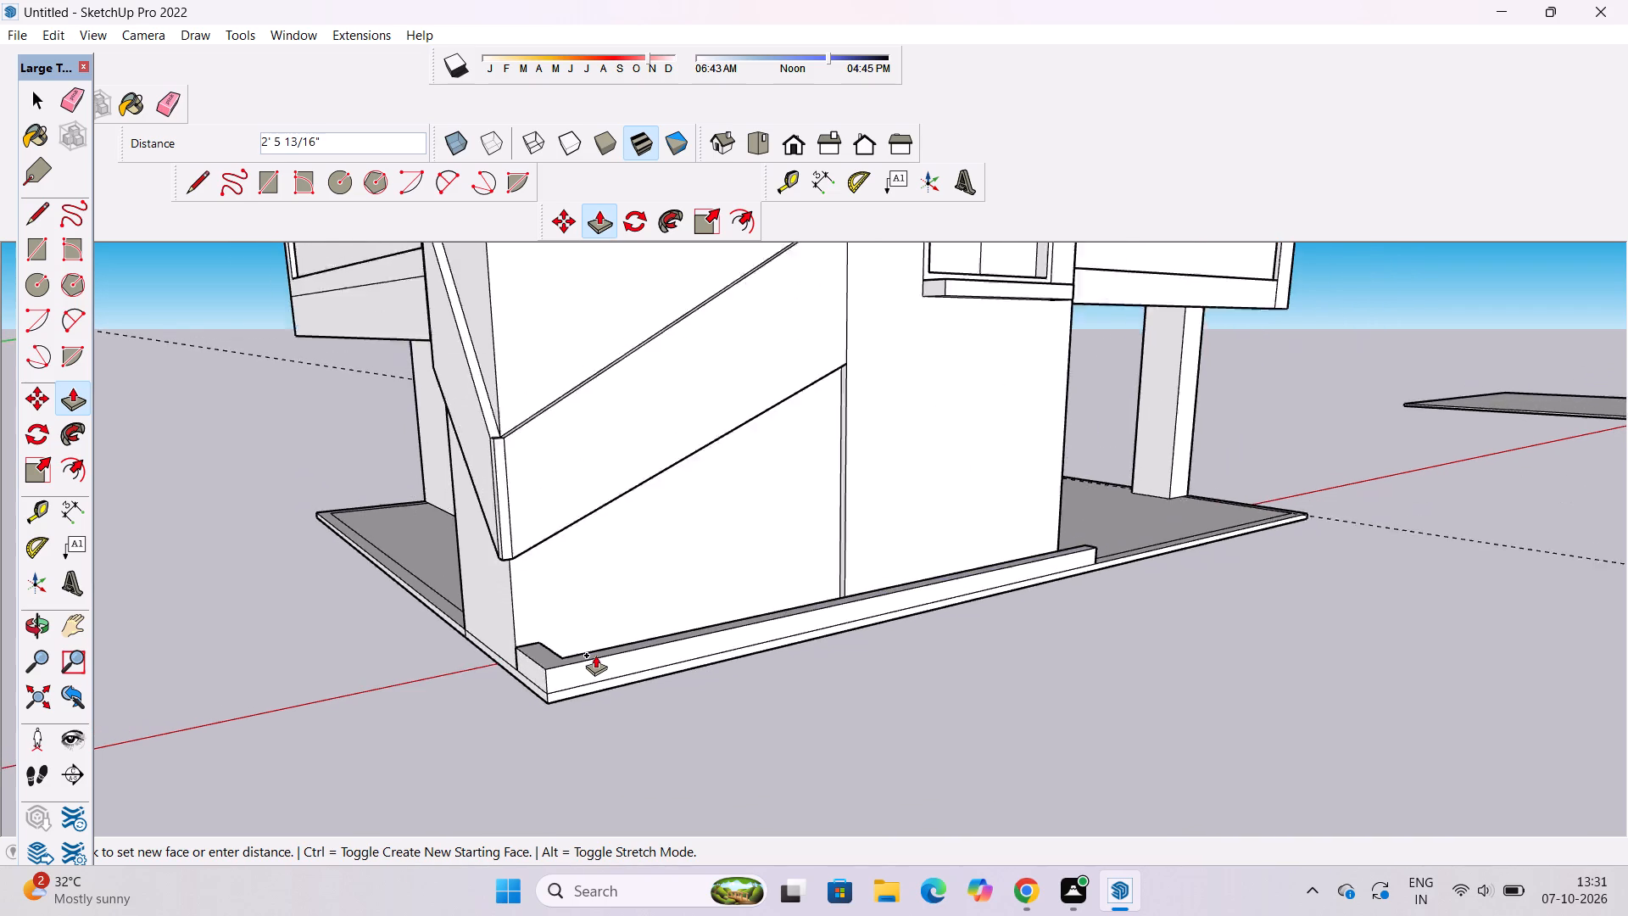
pyautogui.scroll(-9, 595, 655)
pyautogui.scroll(4, 598, 635)
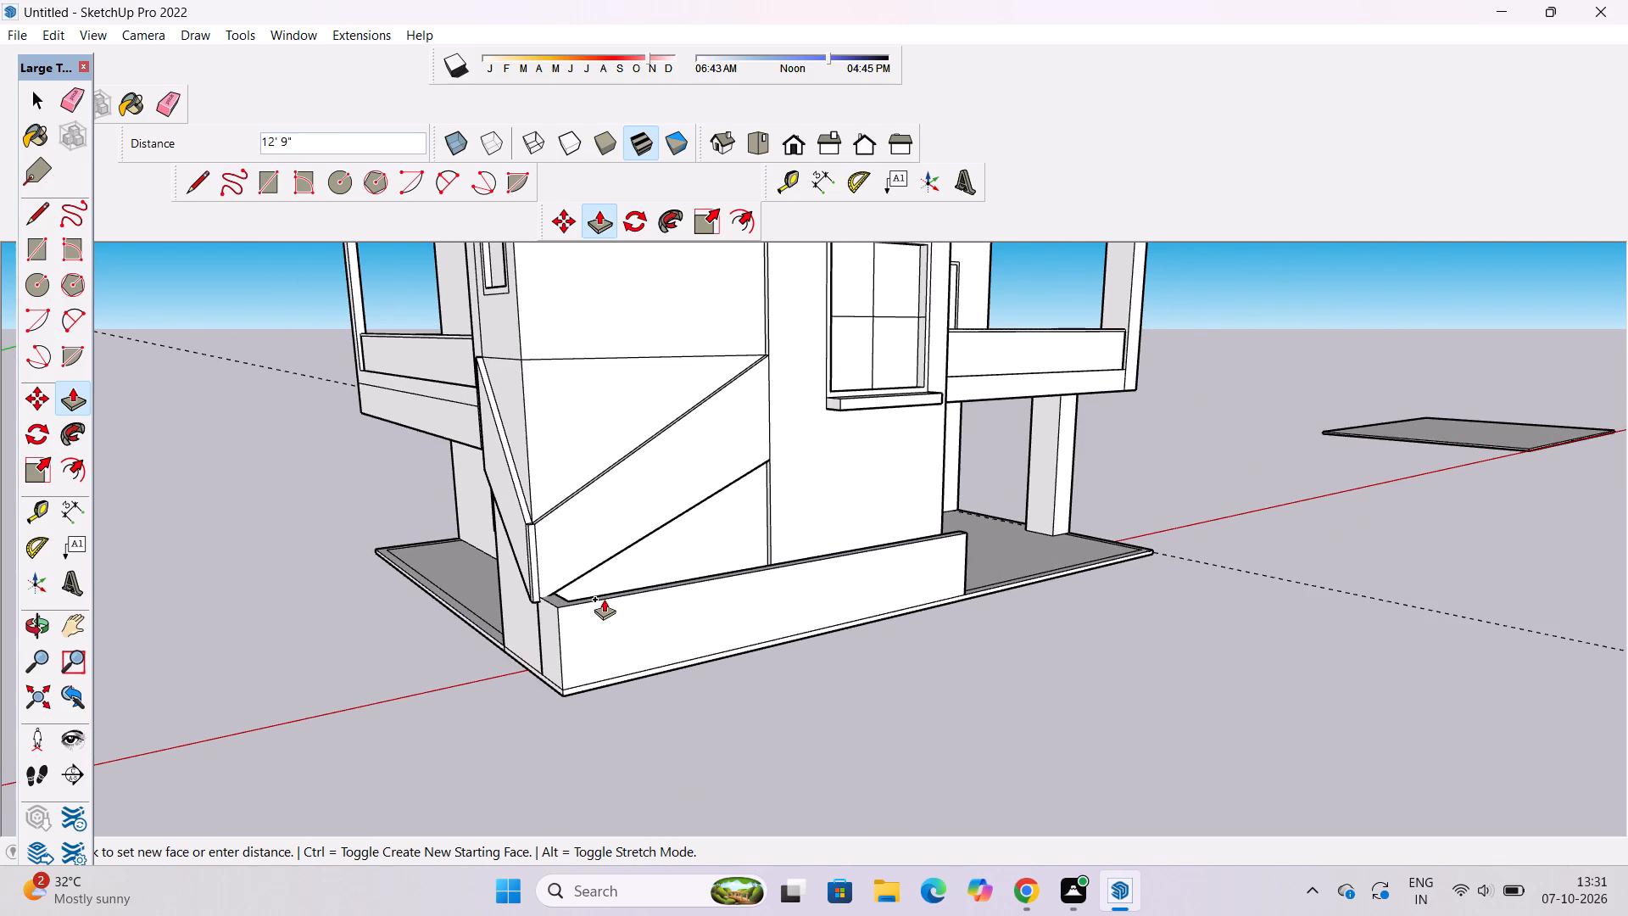
pyautogui.scroll(10, 604, 599)
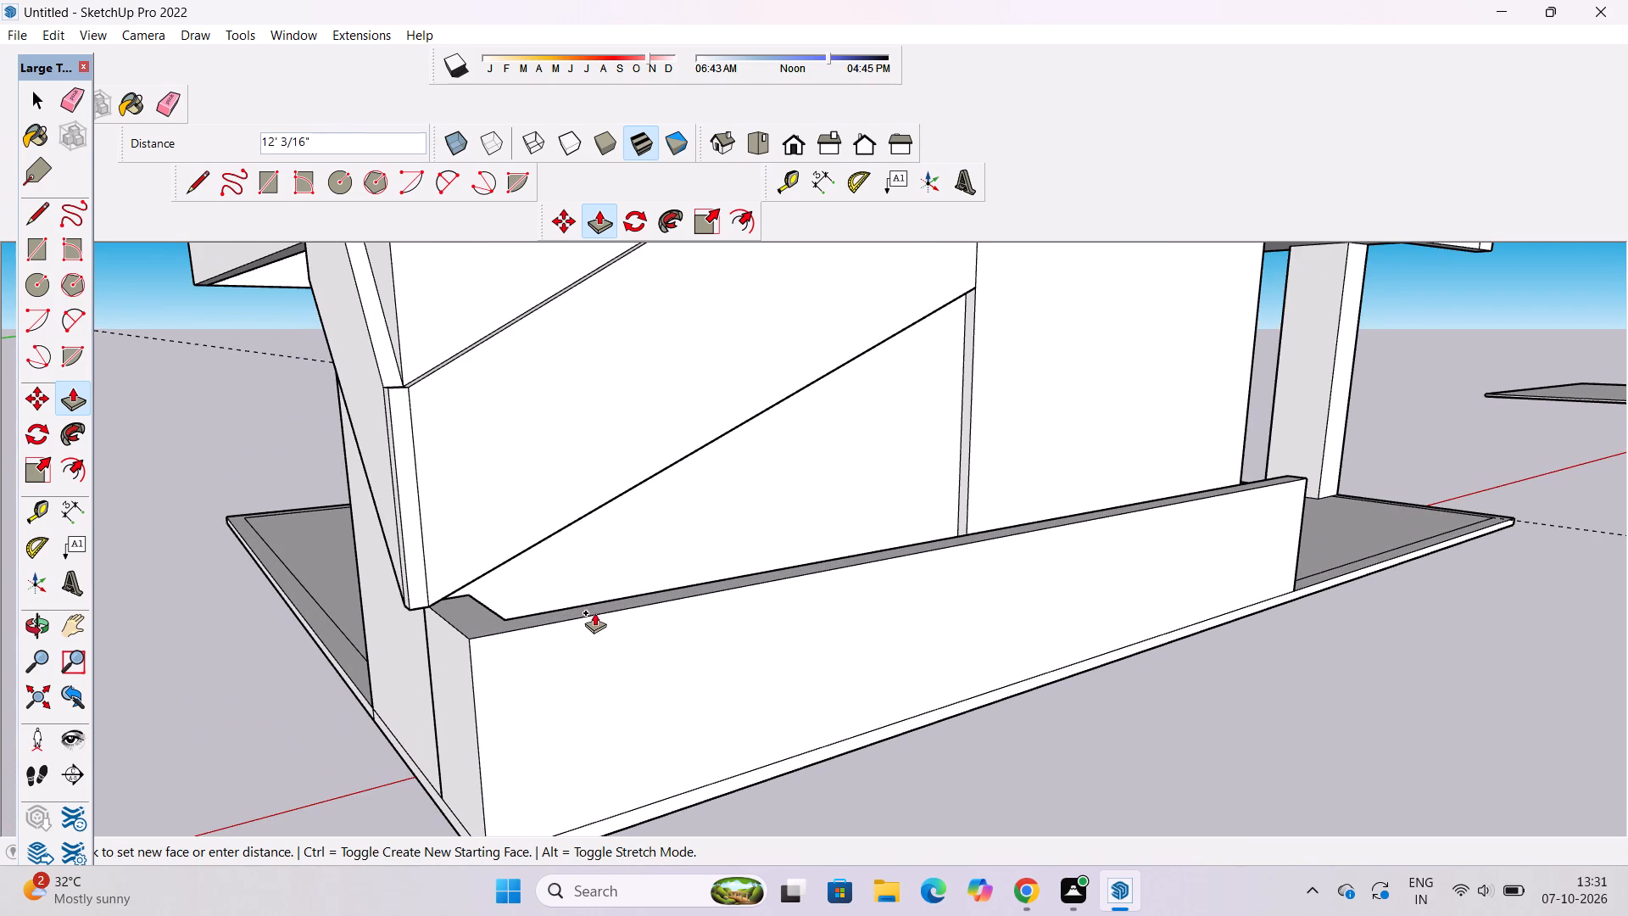
pyautogui.write("12'")
pyautogui.press('Return')
# Draw a short line extending the end inset line from the border's corner to the plinth's outer edge, on the window-and-door side.
pyautogui.press('o')
pyautogui.scroll(-5, 594, 612)
pyautogui.moveTo(1040, 575); pyautogui.dragTo(823, 541)
pyautogui.scroll(-5, 822, 541)
pyautogui.moveTo(471, 608); pyautogui.dragTo(980, 640)
pyautogui.scroll(2, 900, 658)
pyautogui.moveTo(845, 670); pyautogui.dragTo(1080, 779)
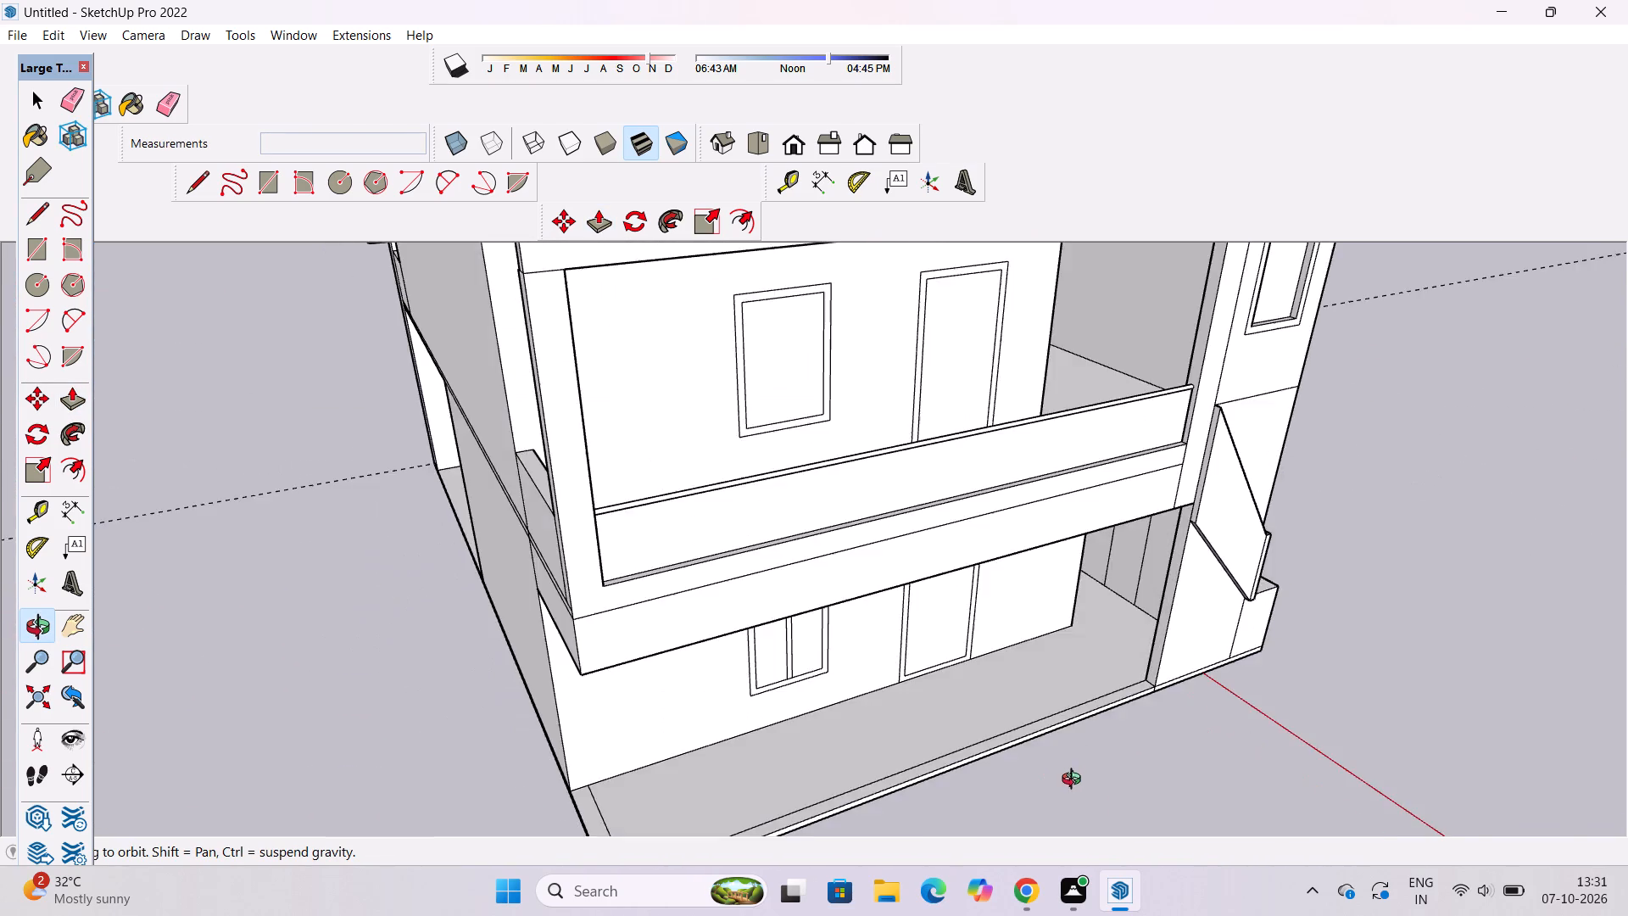
pyautogui.moveTo(1068, 786); pyautogui.dragTo(1017, 674)
pyautogui.moveTo(1012, 669); pyautogui.dragTo(944, 728)
pyautogui.moveTo(939, 733); pyautogui.dragTo(926, 656)
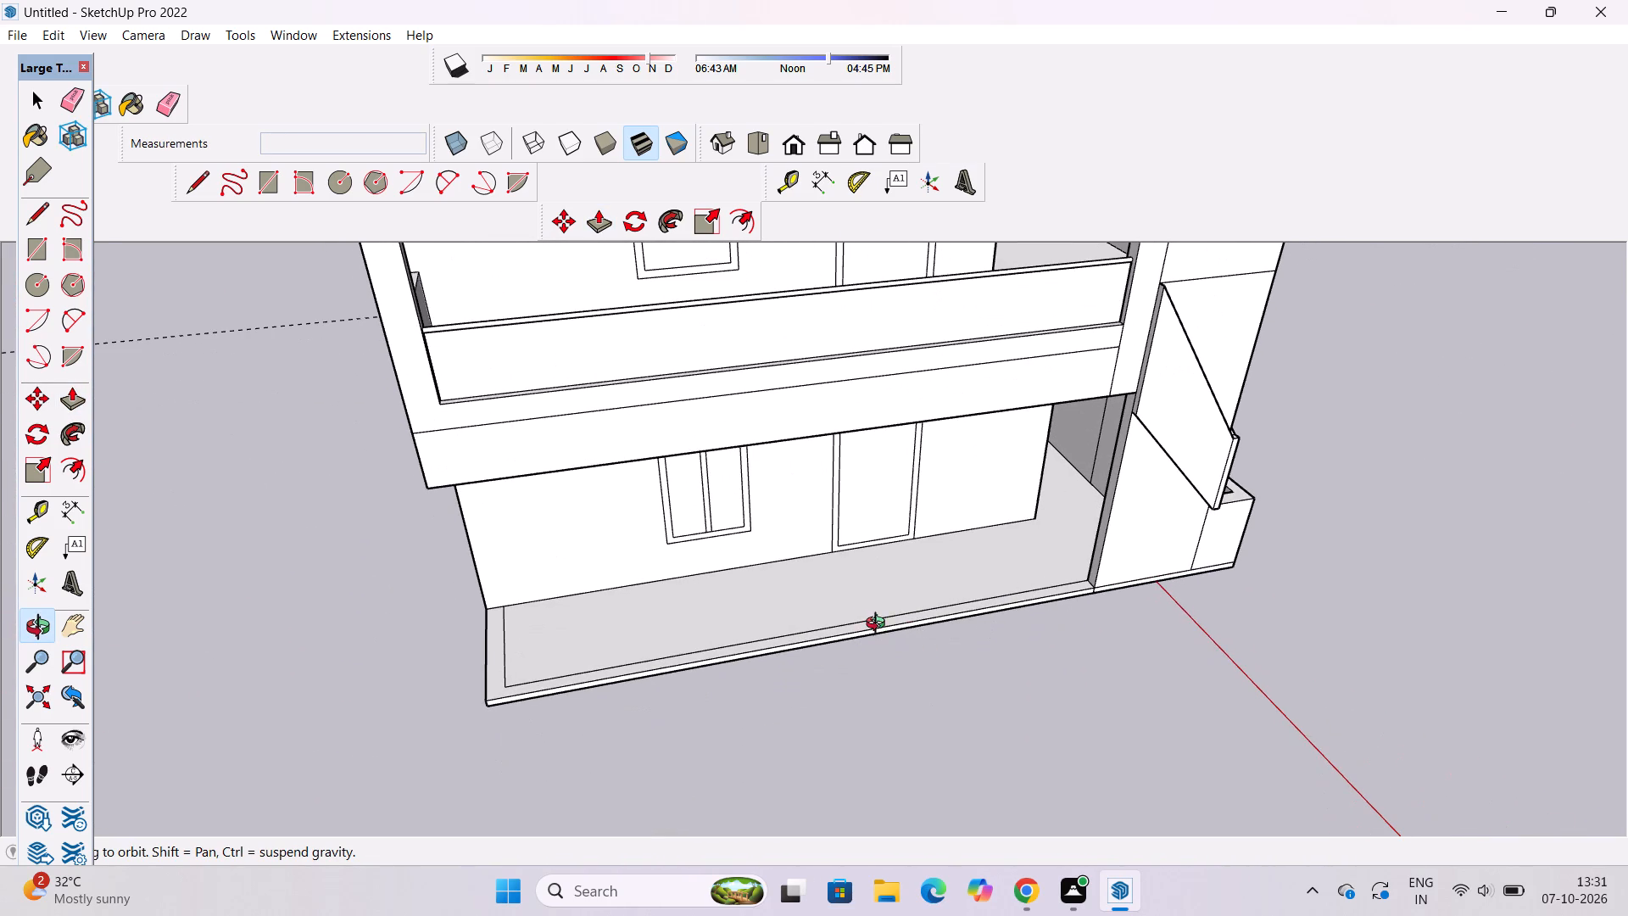
pyautogui.moveTo(862, 612); pyautogui.dragTo(848, 661)
pyautogui.scroll(3, 718, 725)
pyautogui.moveTo(722, 718); pyautogui.dragTo(712, 721)
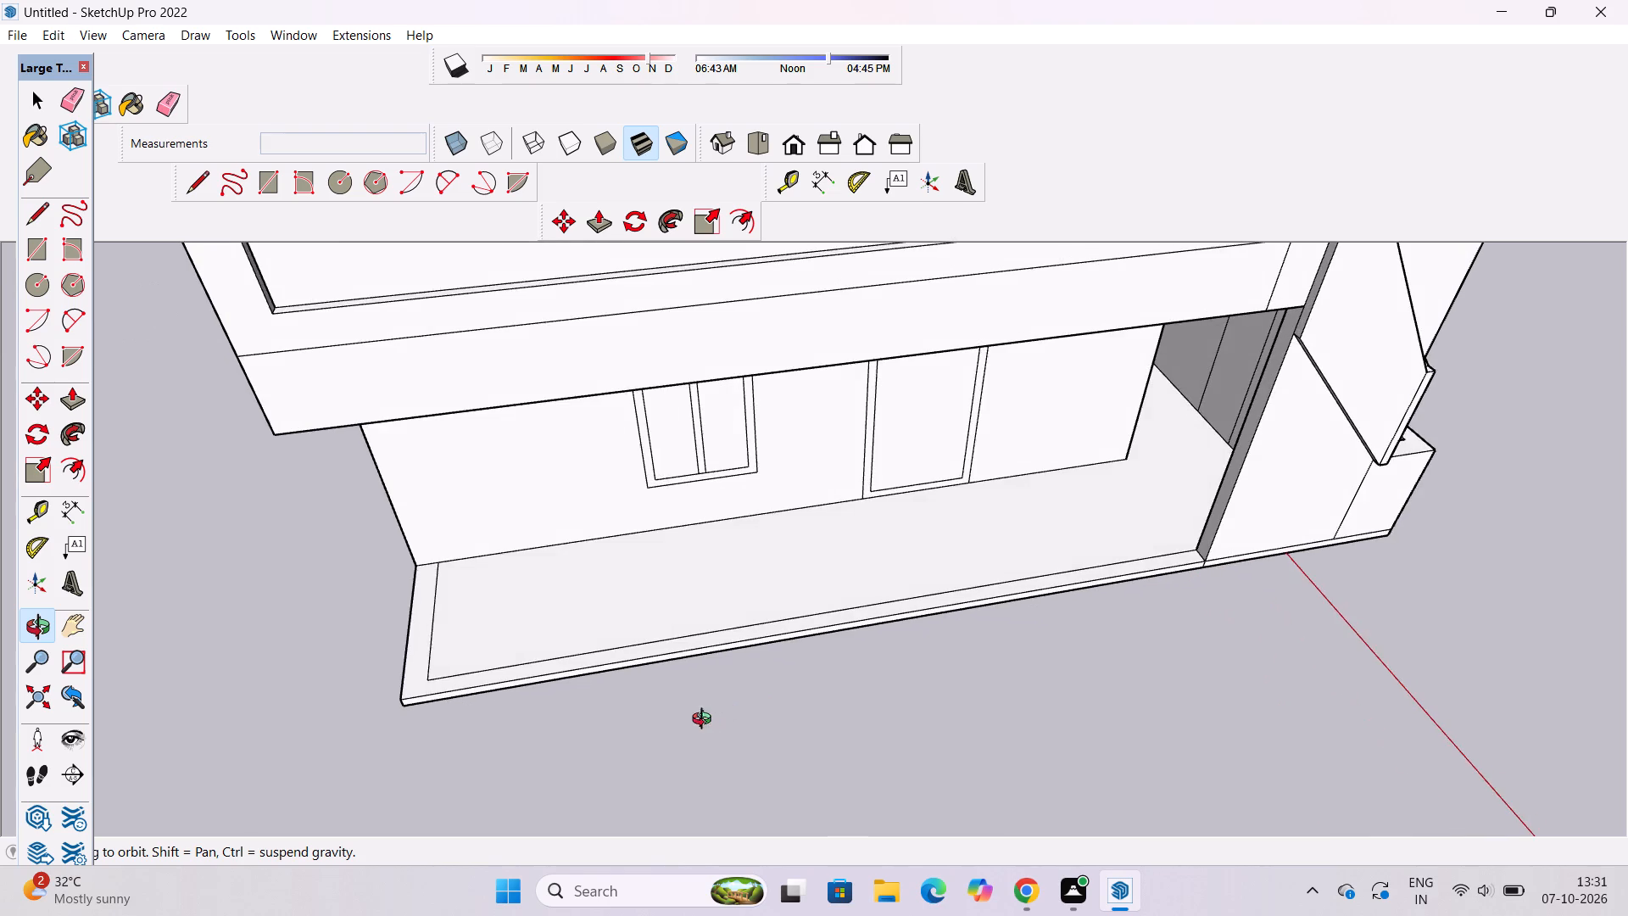
pyautogui.moveTo(705, 720); pyautogui.dragTo(753, 707)
pyautogui.keyDown('shift'); pyautogui.moveTo(749, 712); pyautogui.dragTo(715, 720); pyautogui.keyUp('shift')
pyautogui.moveTo(715, 720); pyautogui.dragTo(751, 712)
pyautogui.press('l')
pyautogui.scroll(5, 557, 629)
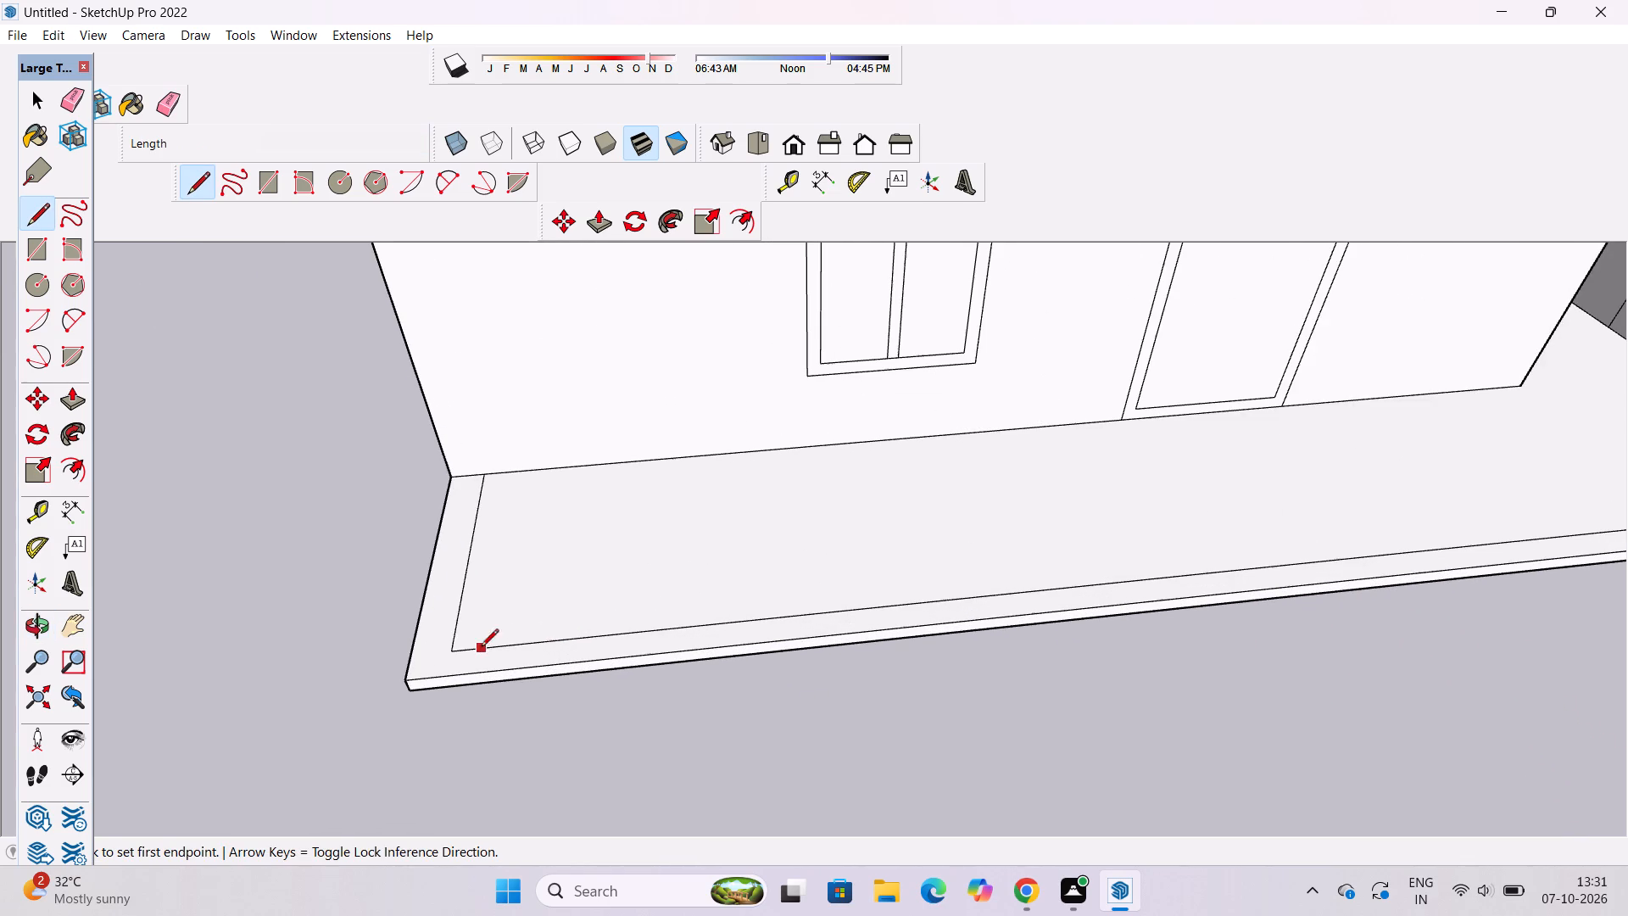
pyautogui.click(449, 651)
pyautogui.click(447, 679)
pyautogui.press('space')
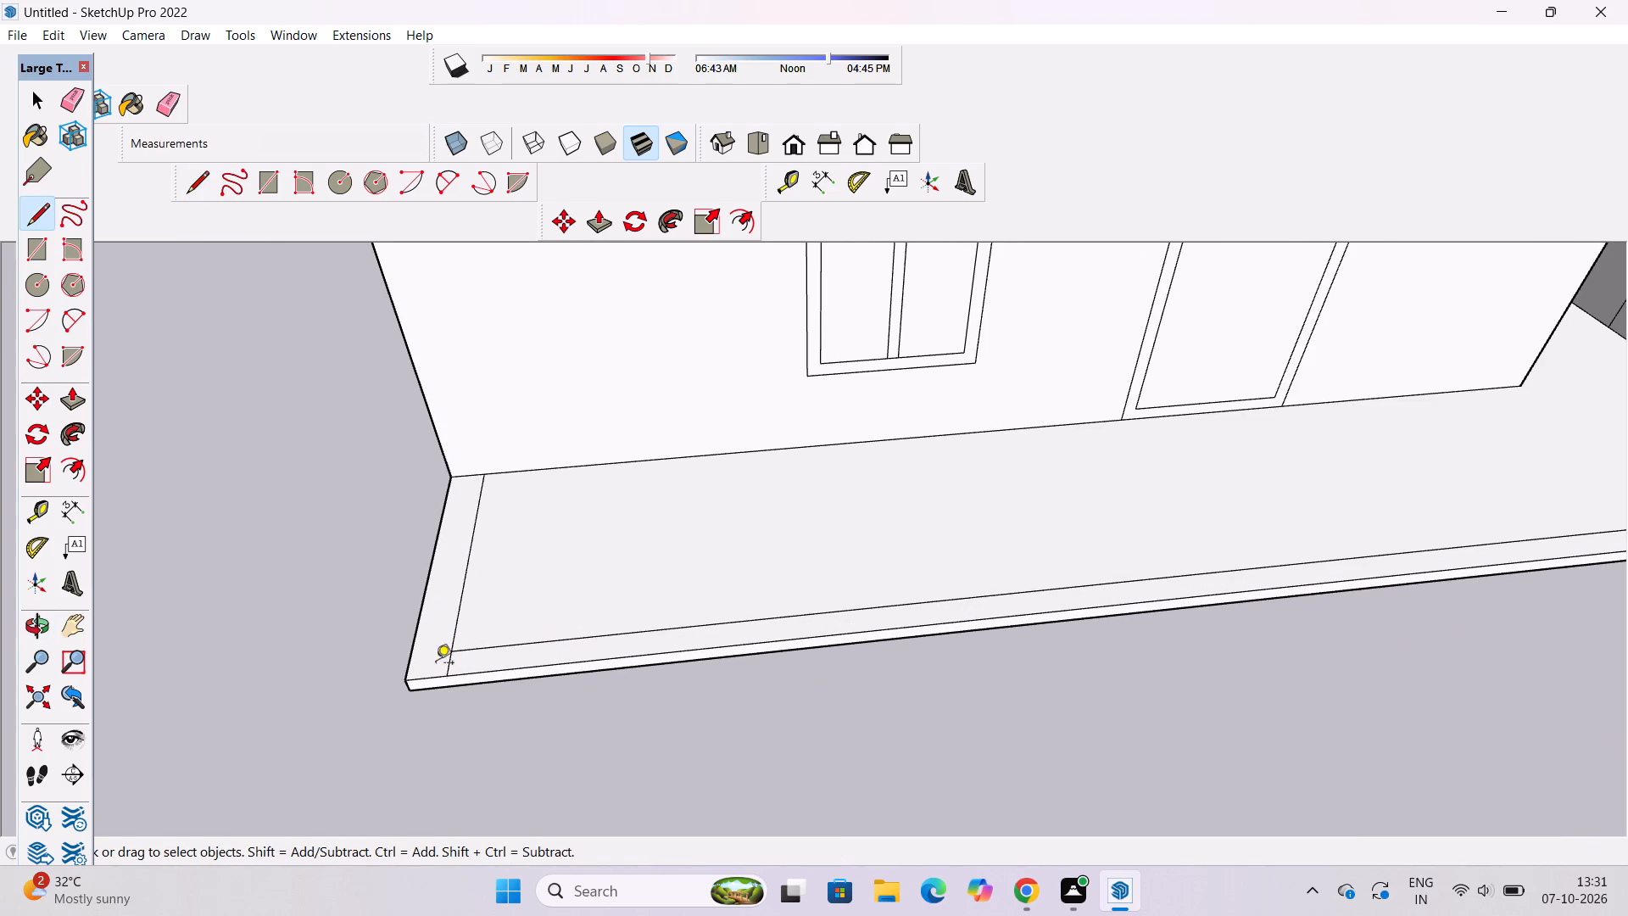
# Place a guide 32' from the end inset border line, crossing the floor in front of the ground-floor window and door.
pyautogui.press('t')
pyautogui.click(460, 595)
pyautogui.scroll(-9, 439, 594)
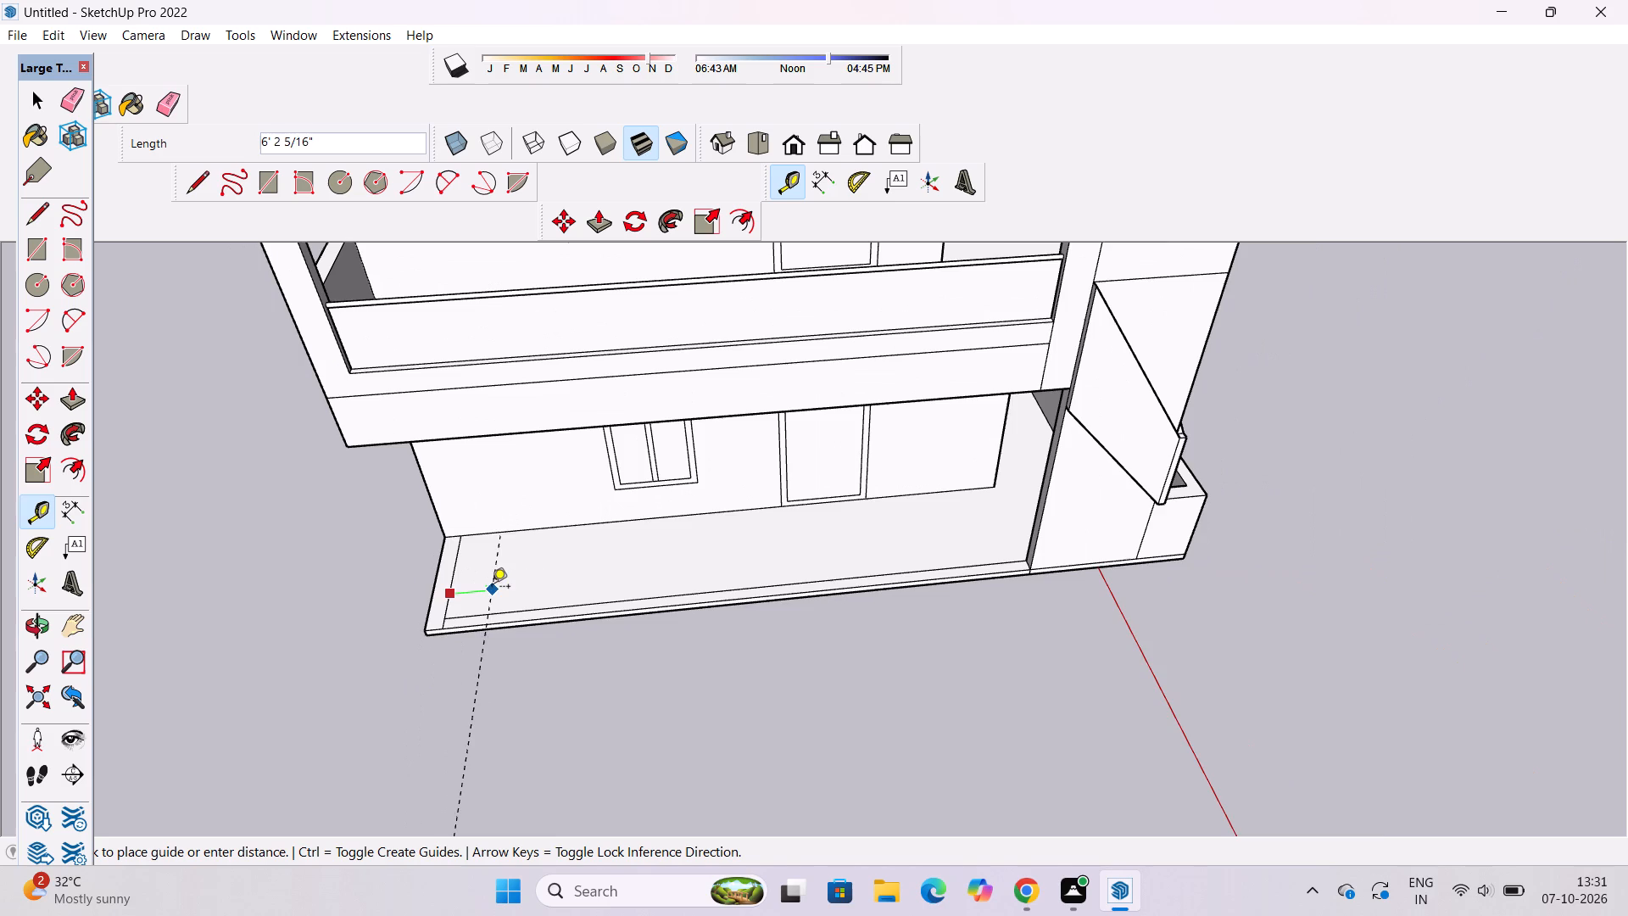
pyautogui.scroll(2, 573, 588)
pyautogui.scroll(2, 652, 598)
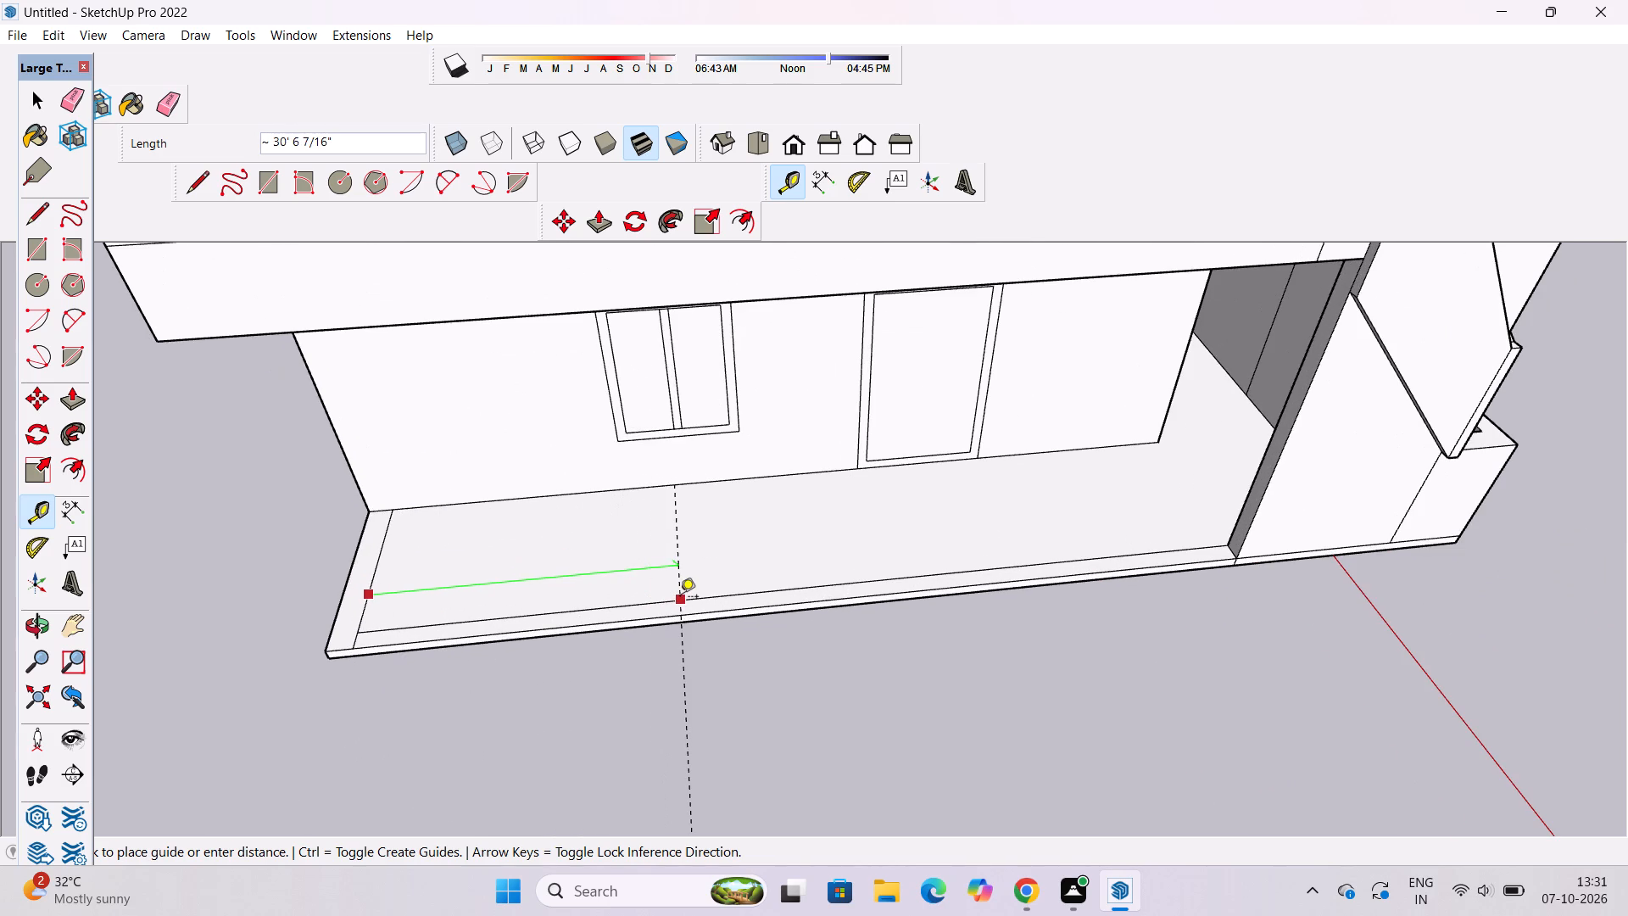
pyautogui.press('3')
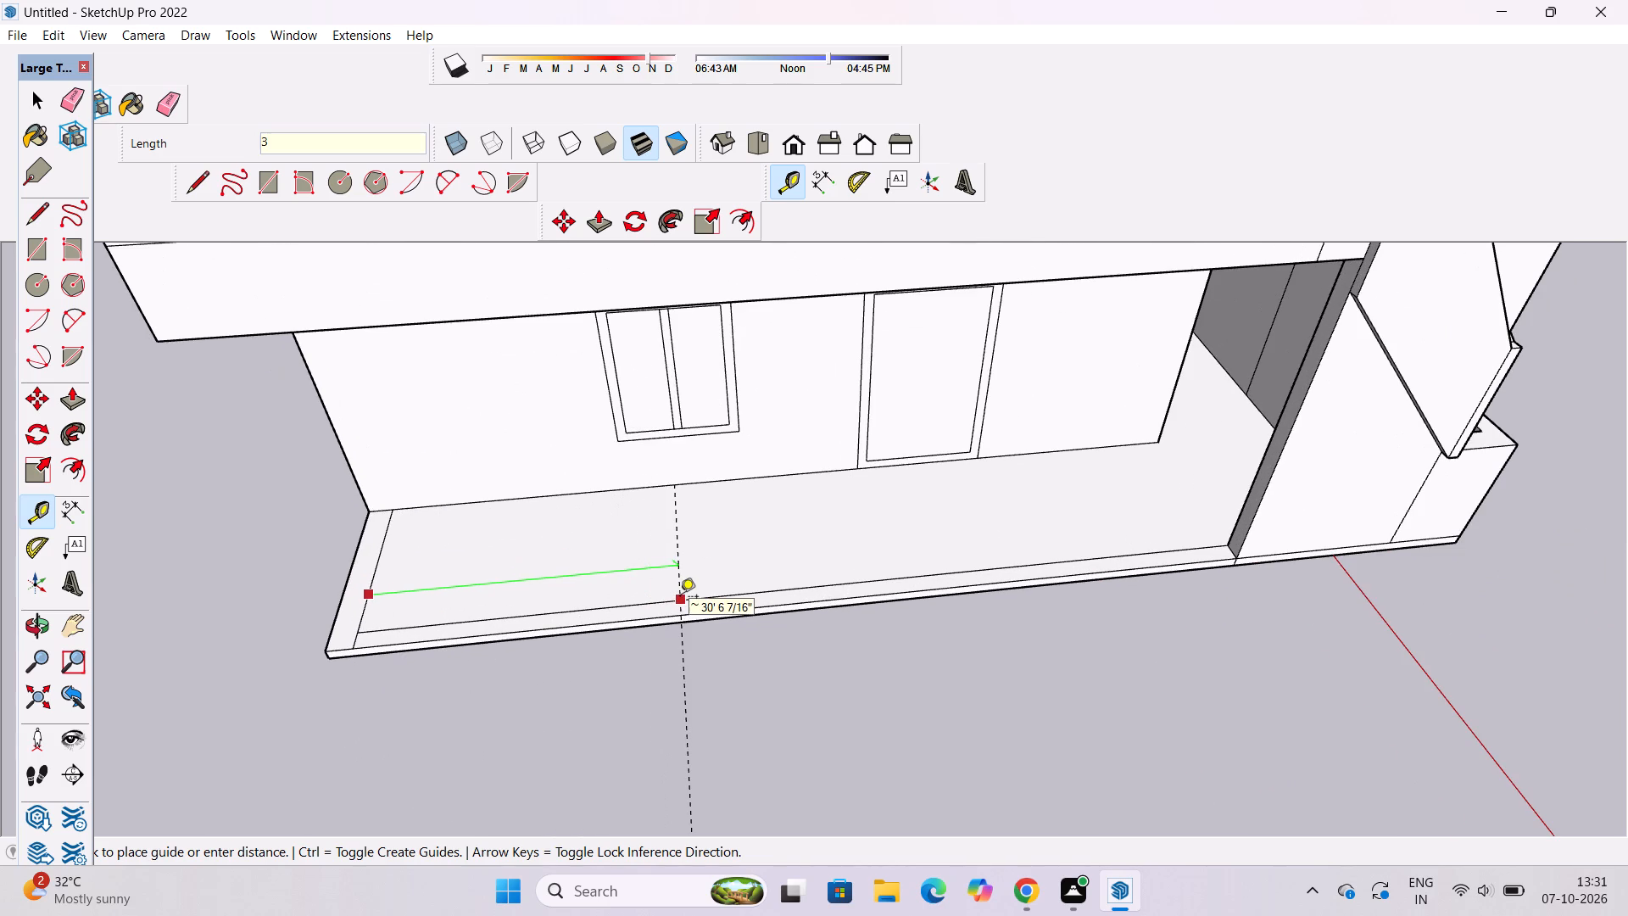
pyautogui.write("2'")
pyautogui.press('Return')
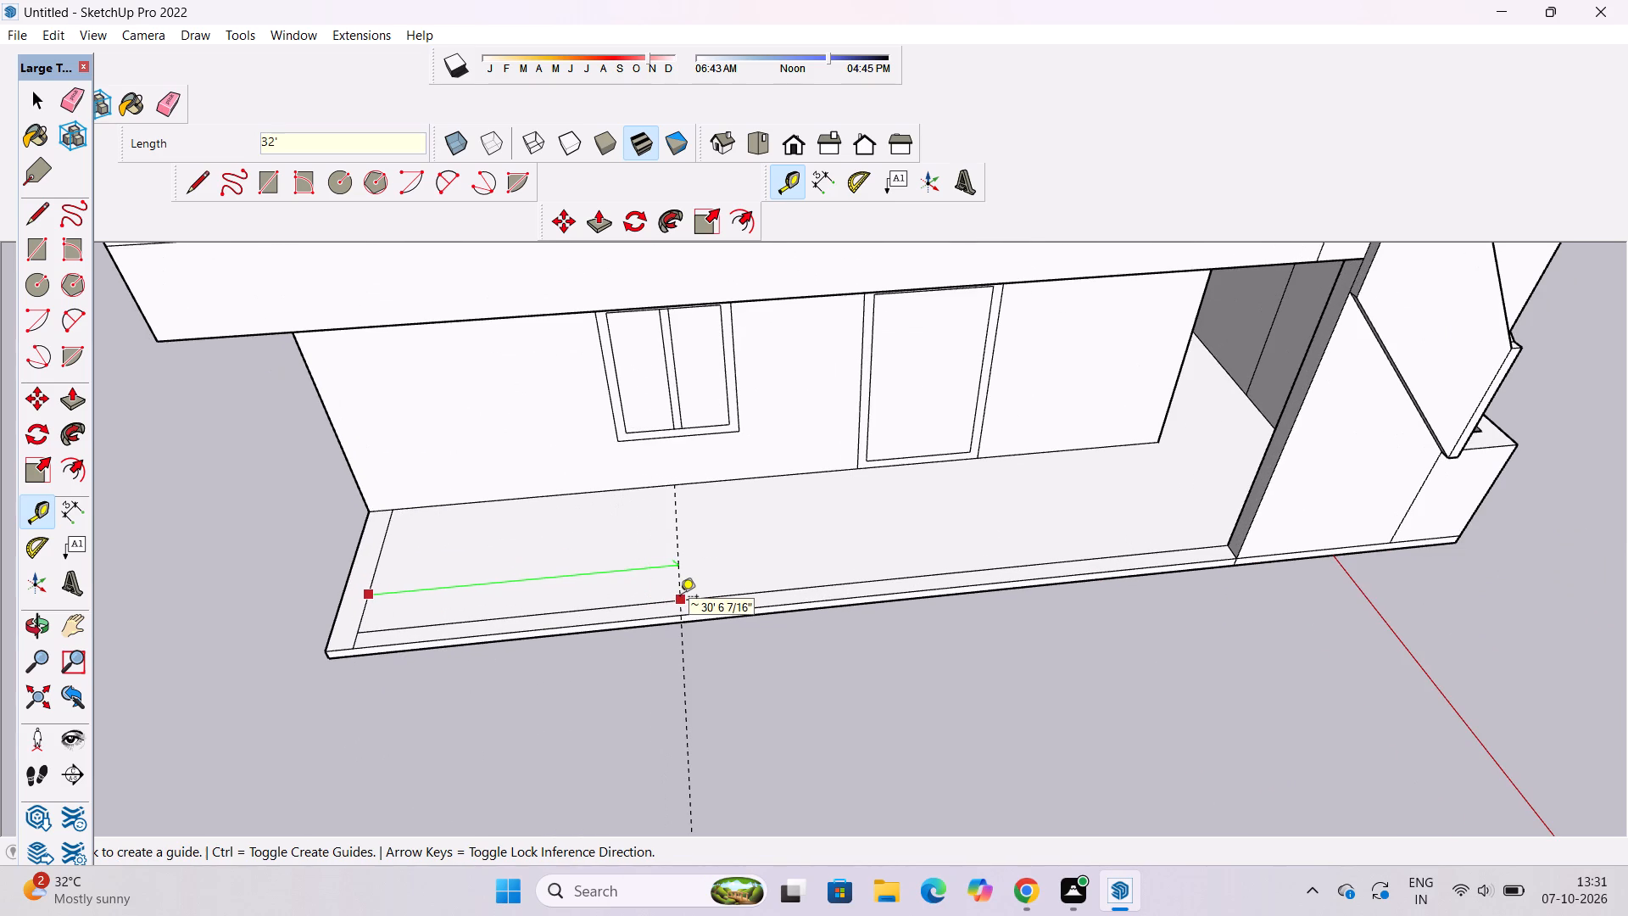
# Draw a 2' line across the border strip along the 32' guide, and erase that guide.
pyautogui.press('l')
pyautogui.scroll(4, 693, 610)
pyautogui.click(698, 593)
pyautogui.click(698, 616)
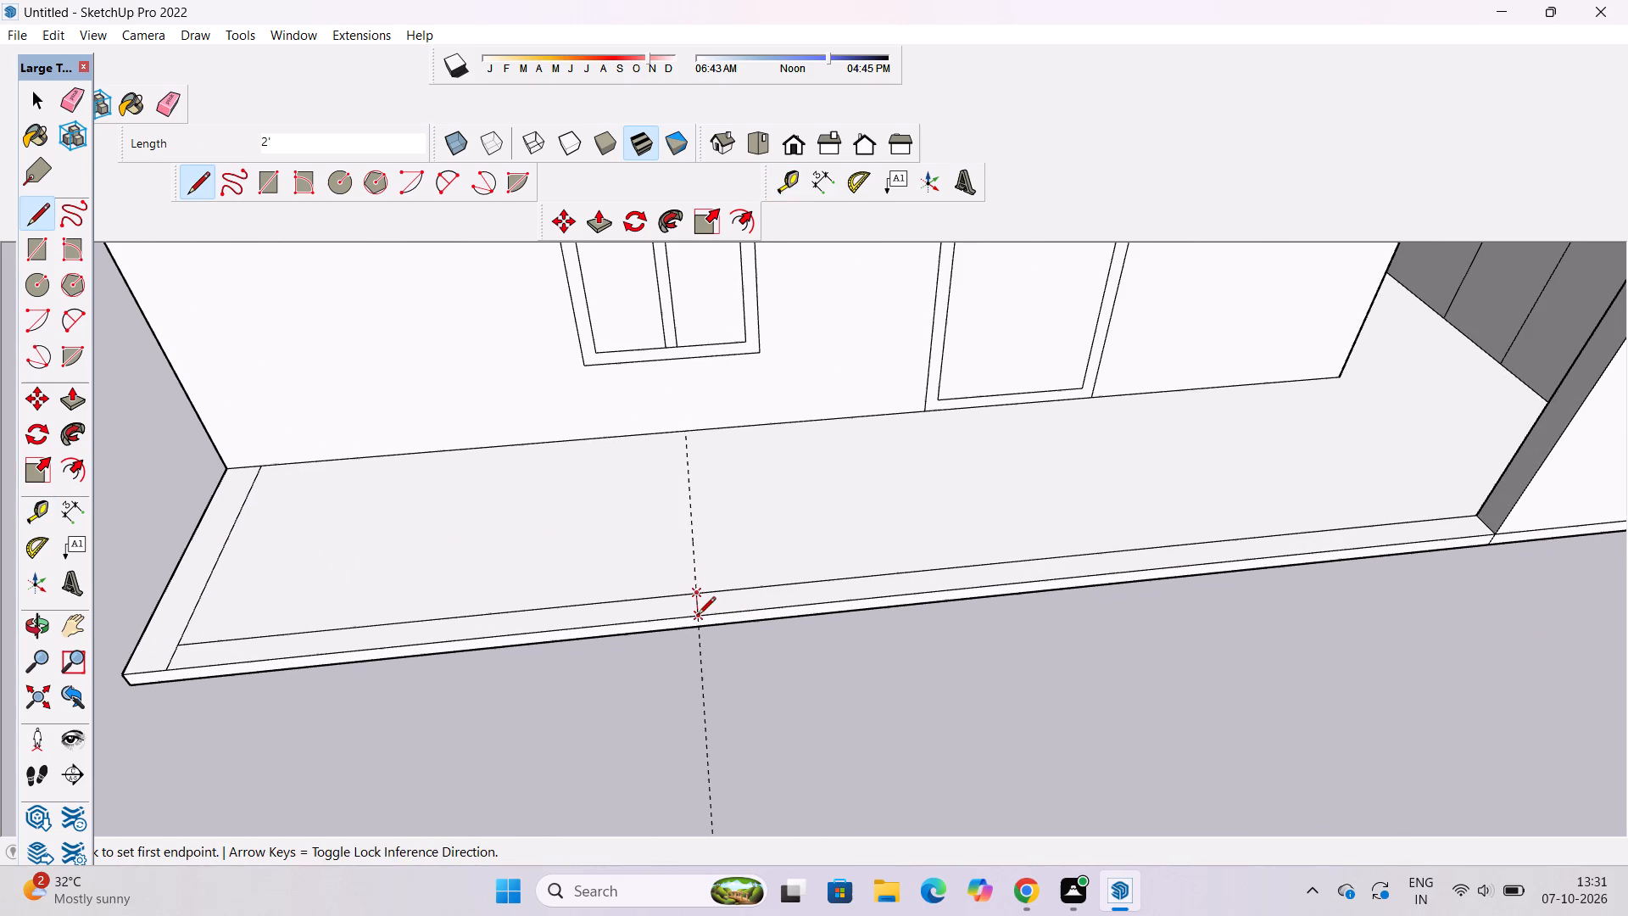
pyautogui.press('space')
pyautogui.write('e')
pyautogui.moveTo(704, 533); pyautogui.dragTo(676, 547)
pyautogui.press('space')
# Push/Pull the border strip between the new cross line and the stair-side wall upward by 12'.
pyautogui.scroll(-5, 581, 592)
pyautogui.press('p')
pyautogui.click(762, 585)
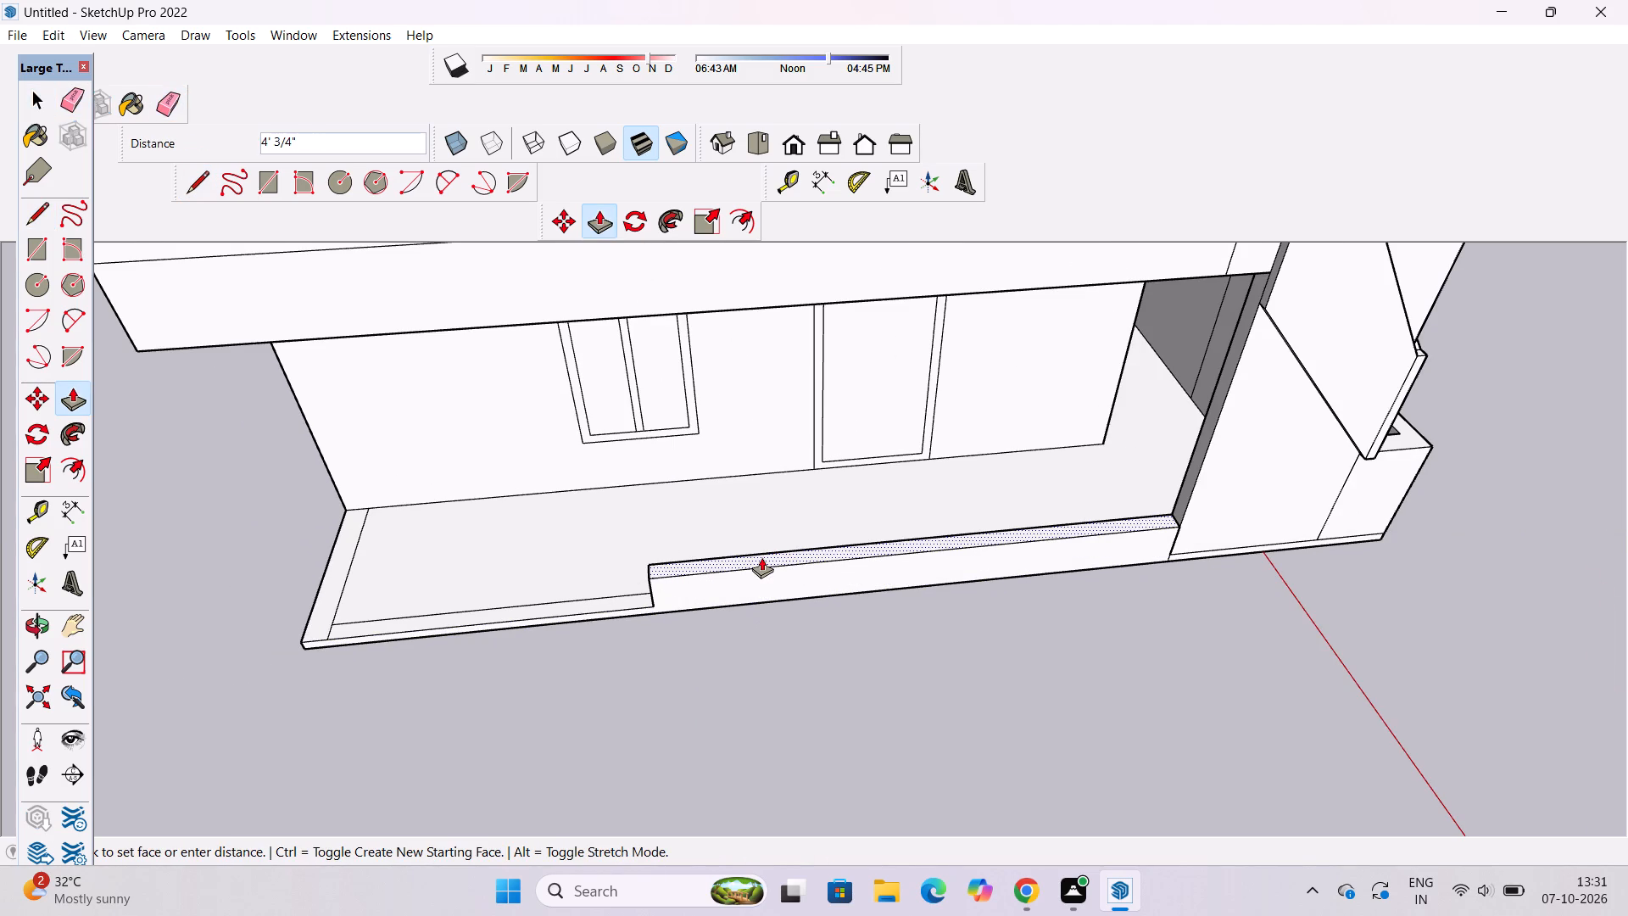
pyautogui.write("12'")
pyautogui.press('Return')
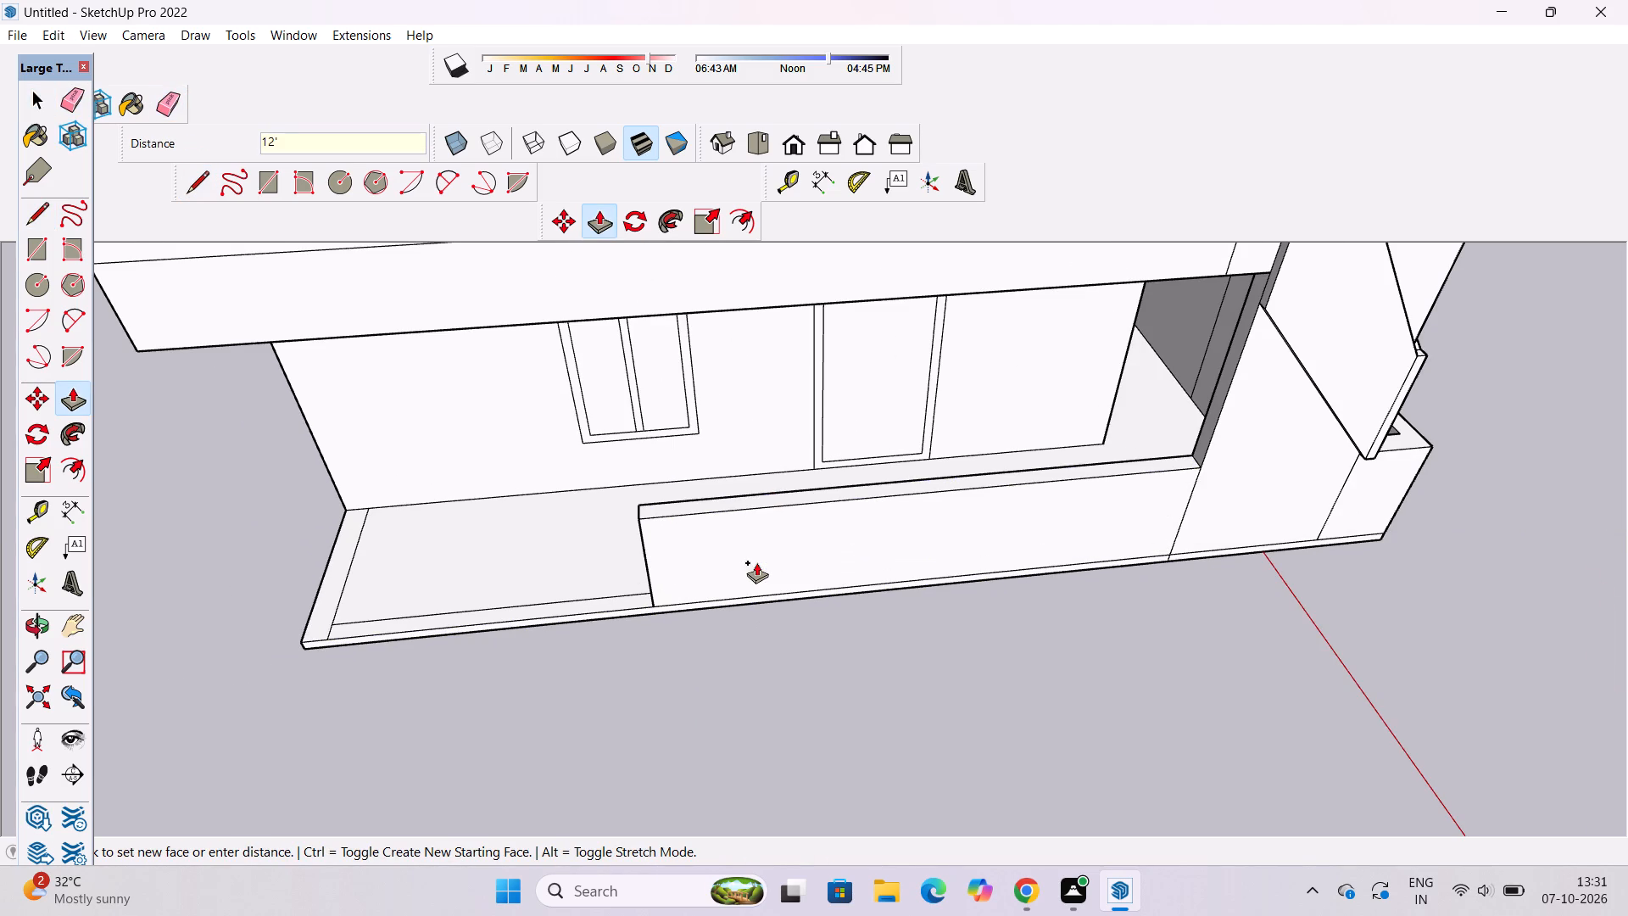
# Push/Pull the end border strip at the plinth's corner up to the height of the adjacent 12' wall.
pyautogui.click(320, 611)
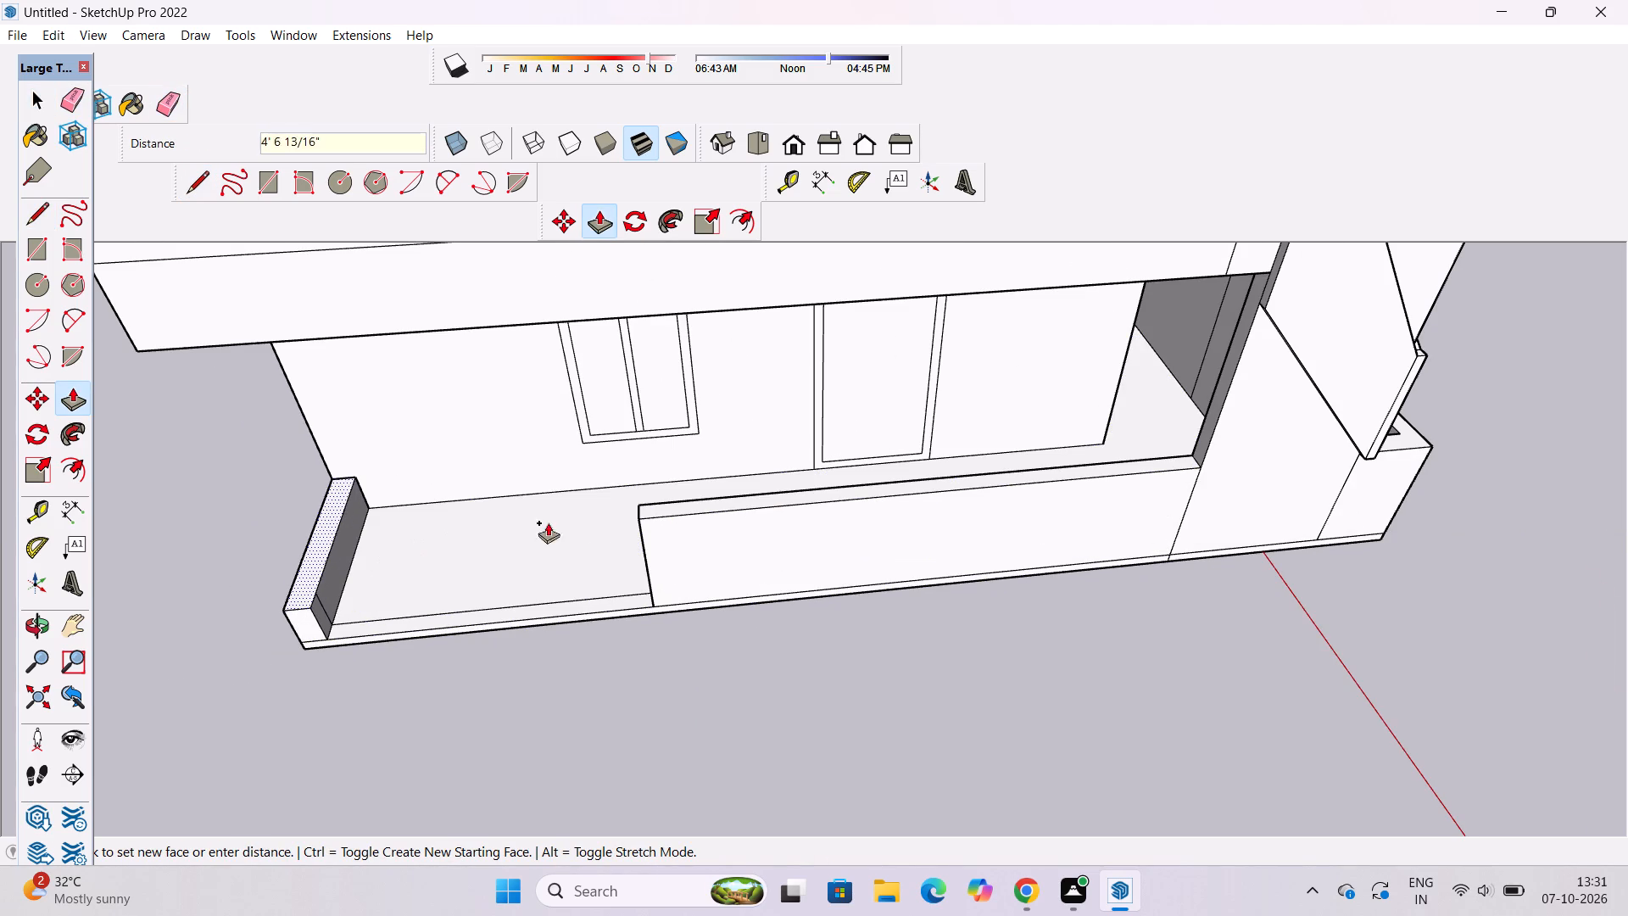
pyautogui.click(660, 512)
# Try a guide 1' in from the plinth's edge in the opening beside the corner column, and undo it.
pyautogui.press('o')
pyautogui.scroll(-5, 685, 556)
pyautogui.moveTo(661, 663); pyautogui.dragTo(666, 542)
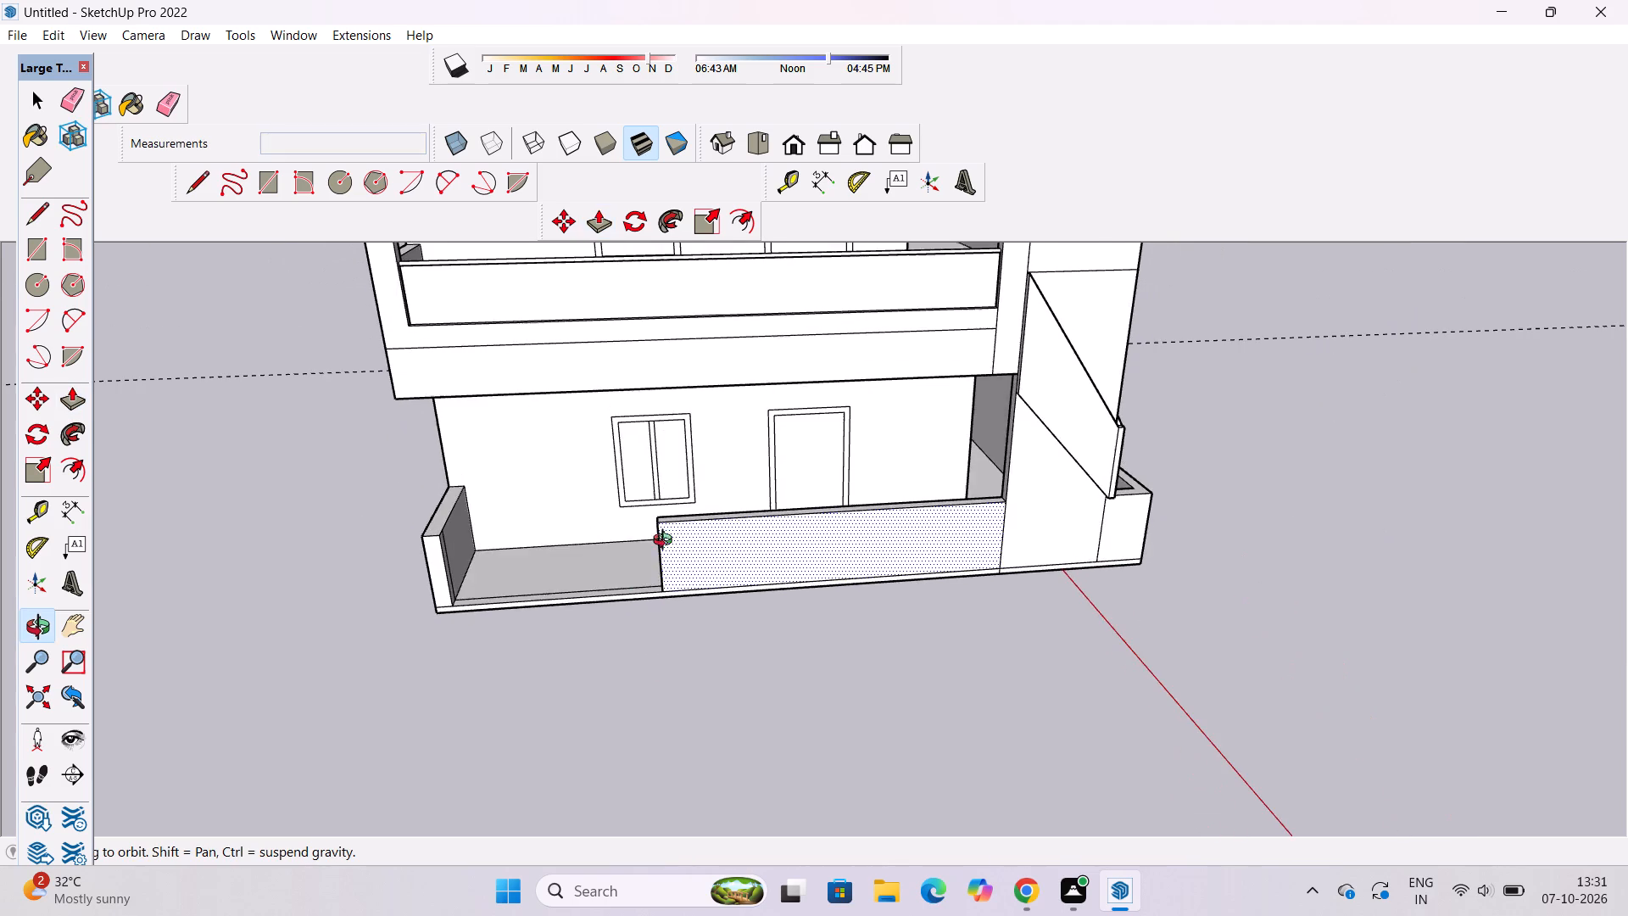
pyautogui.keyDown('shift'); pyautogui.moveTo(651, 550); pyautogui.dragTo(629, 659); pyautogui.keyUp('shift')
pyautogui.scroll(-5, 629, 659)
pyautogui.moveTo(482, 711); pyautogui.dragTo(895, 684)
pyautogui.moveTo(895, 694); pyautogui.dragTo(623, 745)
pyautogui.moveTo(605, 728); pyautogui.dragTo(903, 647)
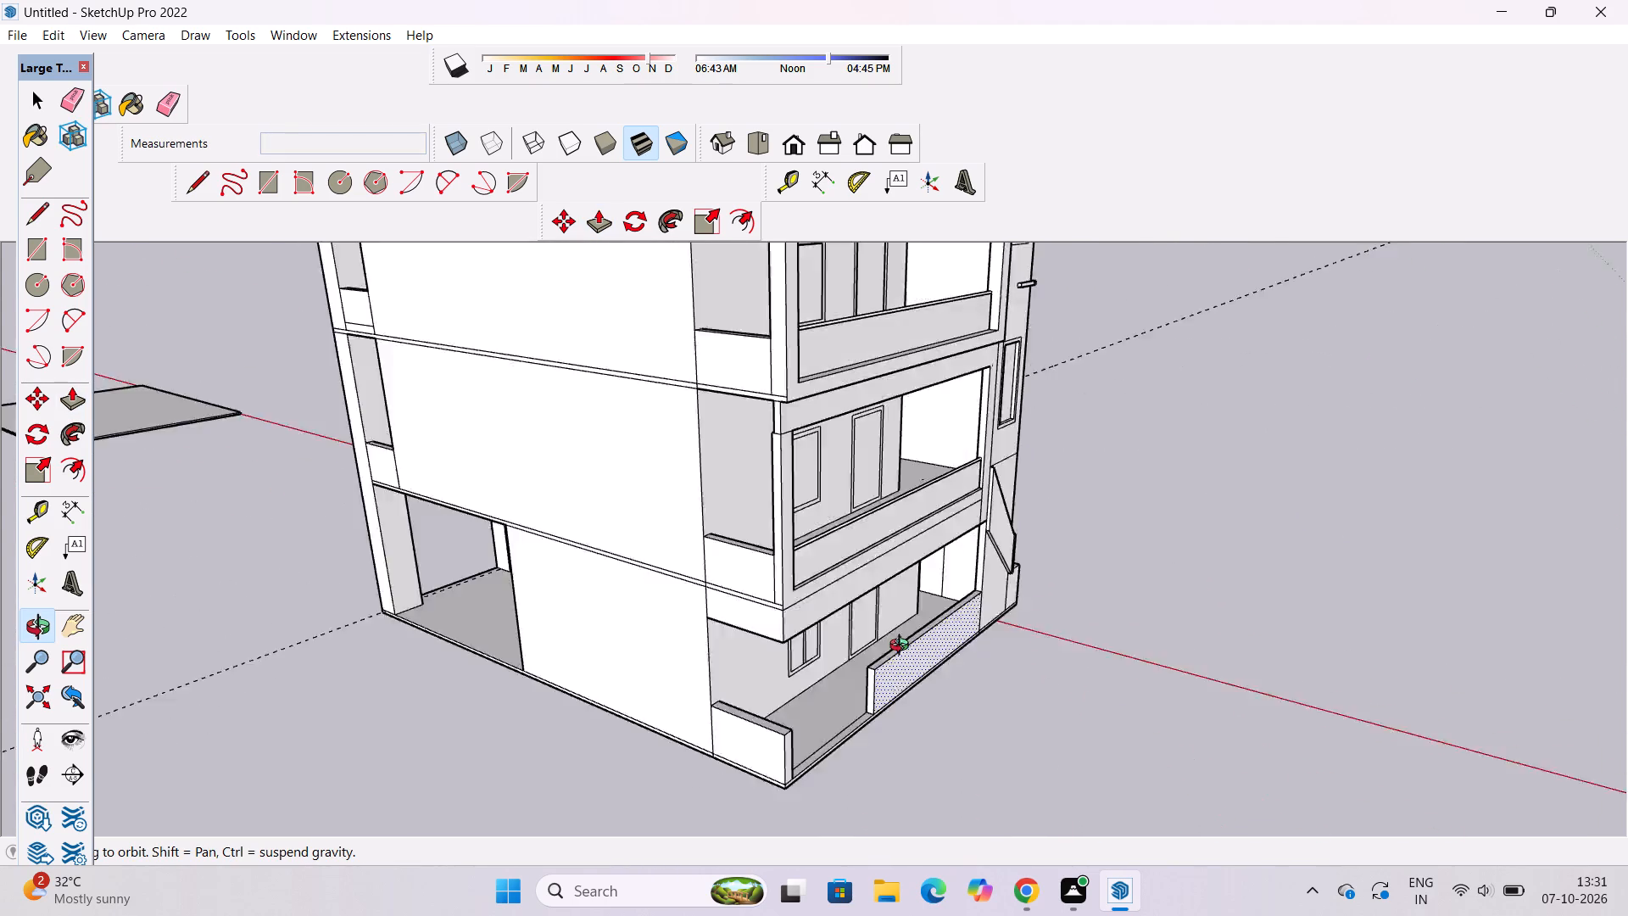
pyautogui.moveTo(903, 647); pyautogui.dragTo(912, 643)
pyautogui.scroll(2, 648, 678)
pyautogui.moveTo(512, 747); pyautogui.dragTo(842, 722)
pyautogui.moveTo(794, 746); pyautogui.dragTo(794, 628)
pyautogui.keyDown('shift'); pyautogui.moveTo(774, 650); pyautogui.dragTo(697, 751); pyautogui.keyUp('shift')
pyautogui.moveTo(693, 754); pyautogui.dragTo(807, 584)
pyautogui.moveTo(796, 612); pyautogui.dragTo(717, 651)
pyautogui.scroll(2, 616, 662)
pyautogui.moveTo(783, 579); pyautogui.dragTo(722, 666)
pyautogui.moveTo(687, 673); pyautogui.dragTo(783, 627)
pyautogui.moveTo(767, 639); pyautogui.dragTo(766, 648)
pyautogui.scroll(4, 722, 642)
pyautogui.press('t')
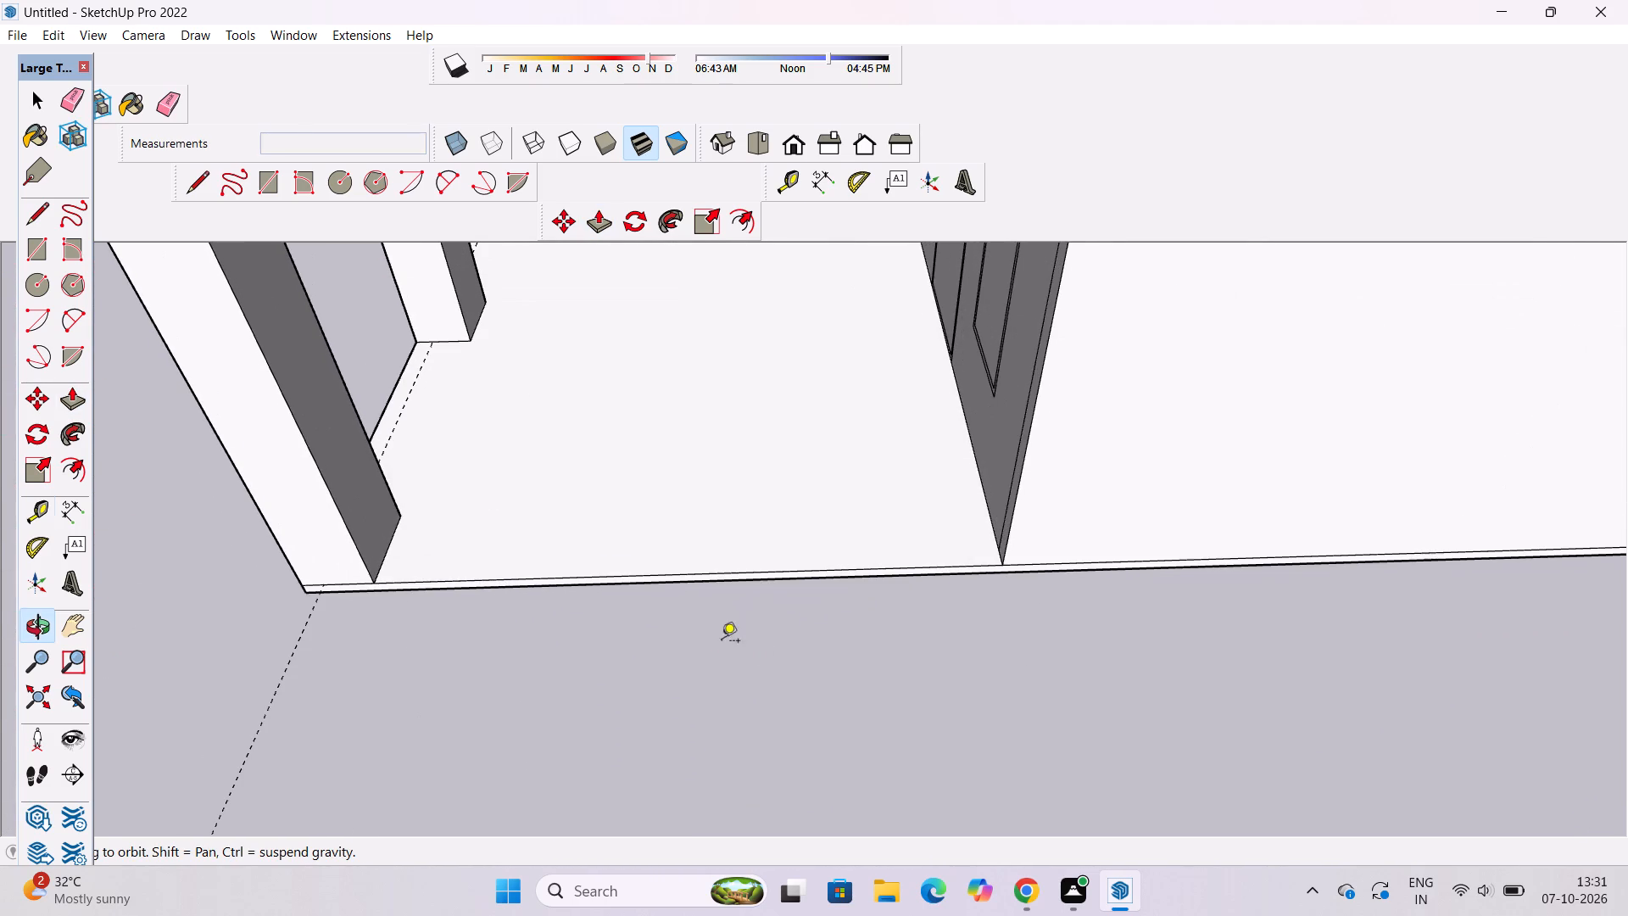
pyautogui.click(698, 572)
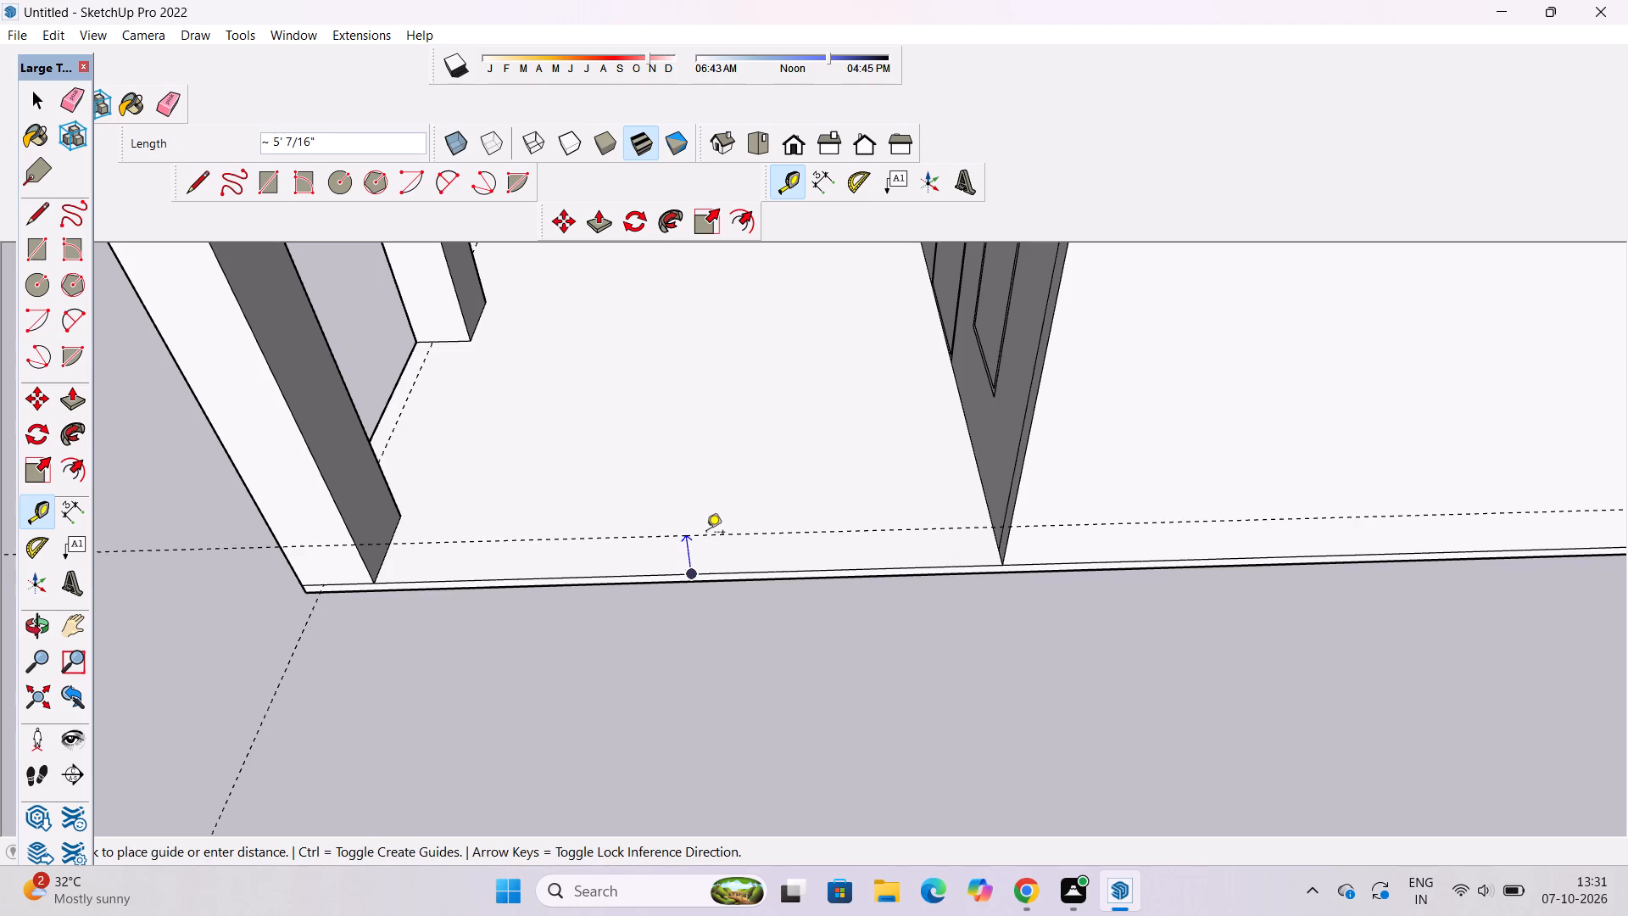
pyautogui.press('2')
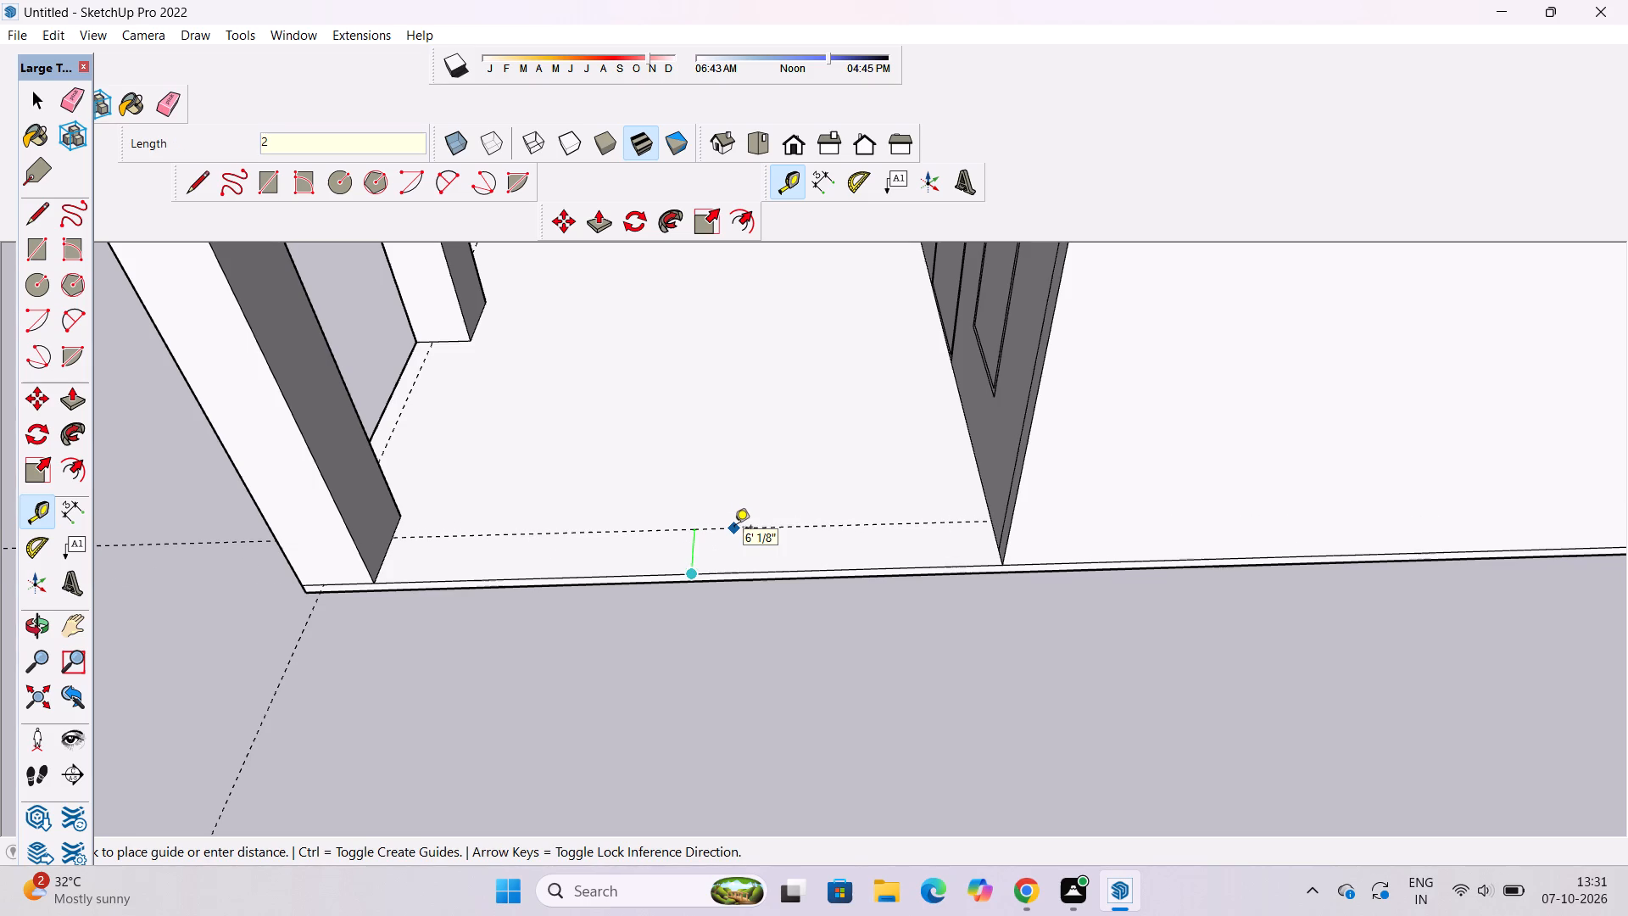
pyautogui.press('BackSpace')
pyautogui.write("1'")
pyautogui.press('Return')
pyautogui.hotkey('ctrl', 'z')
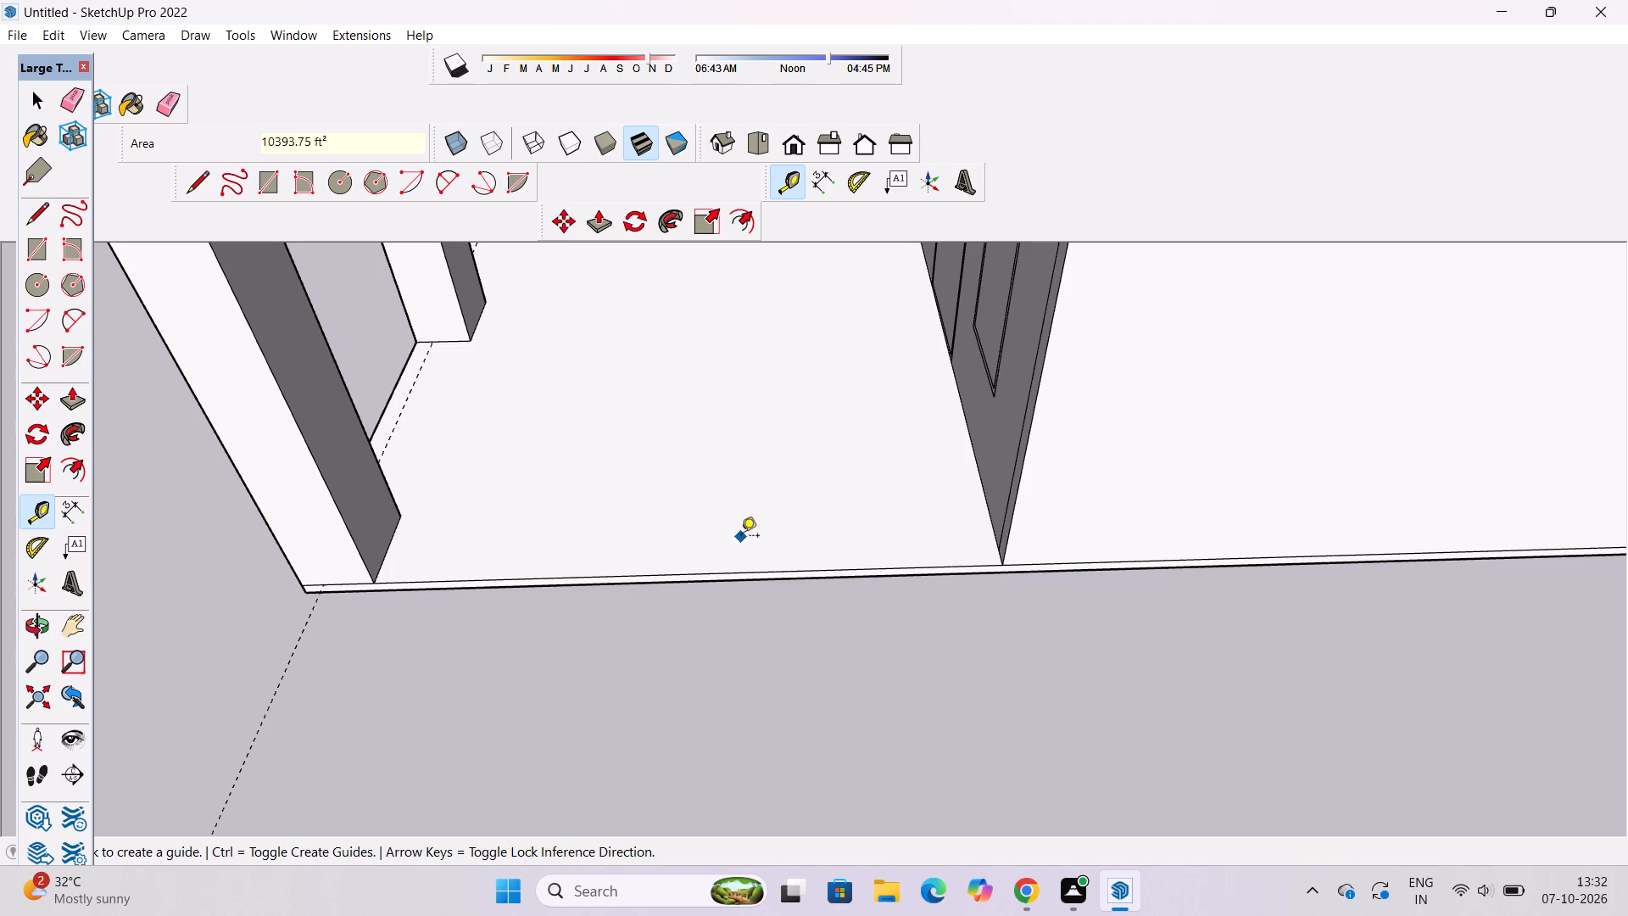
# Place a guide 2' in from the plinth's edge and trace it with a line between the wall and the corner column.
pyautogui.click(768, 573)
pyautogui.write("2'")
pyautogui.press('Return')
pyautogui.press('l')
pyautogui.scroll(4, 809, 517)
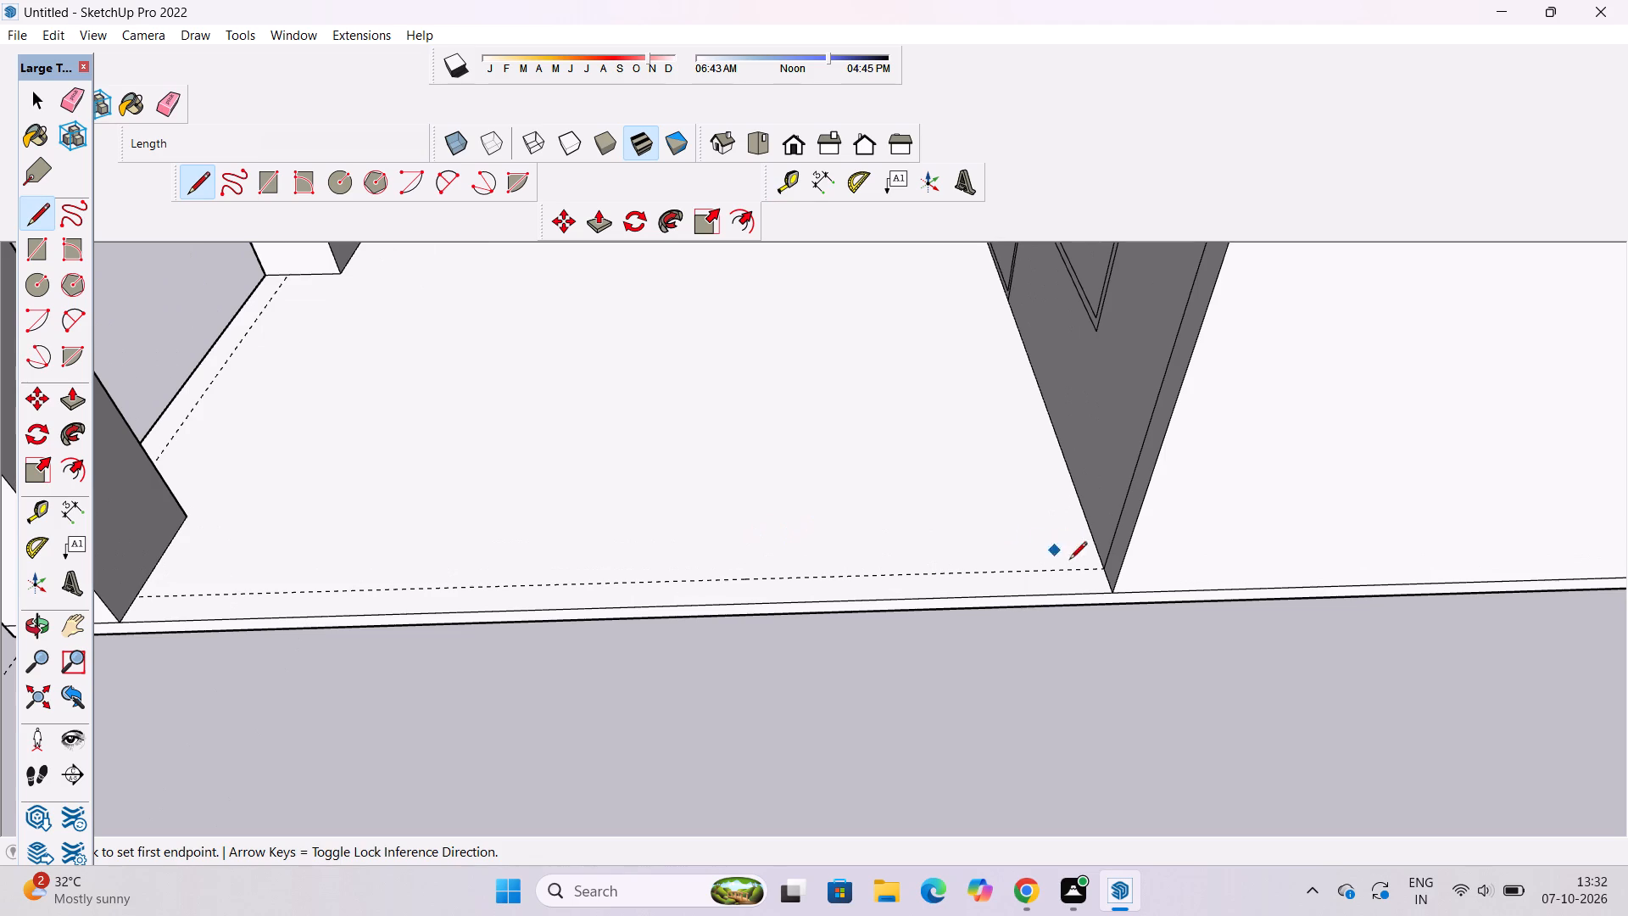
pyautogui.click(1100, 566)
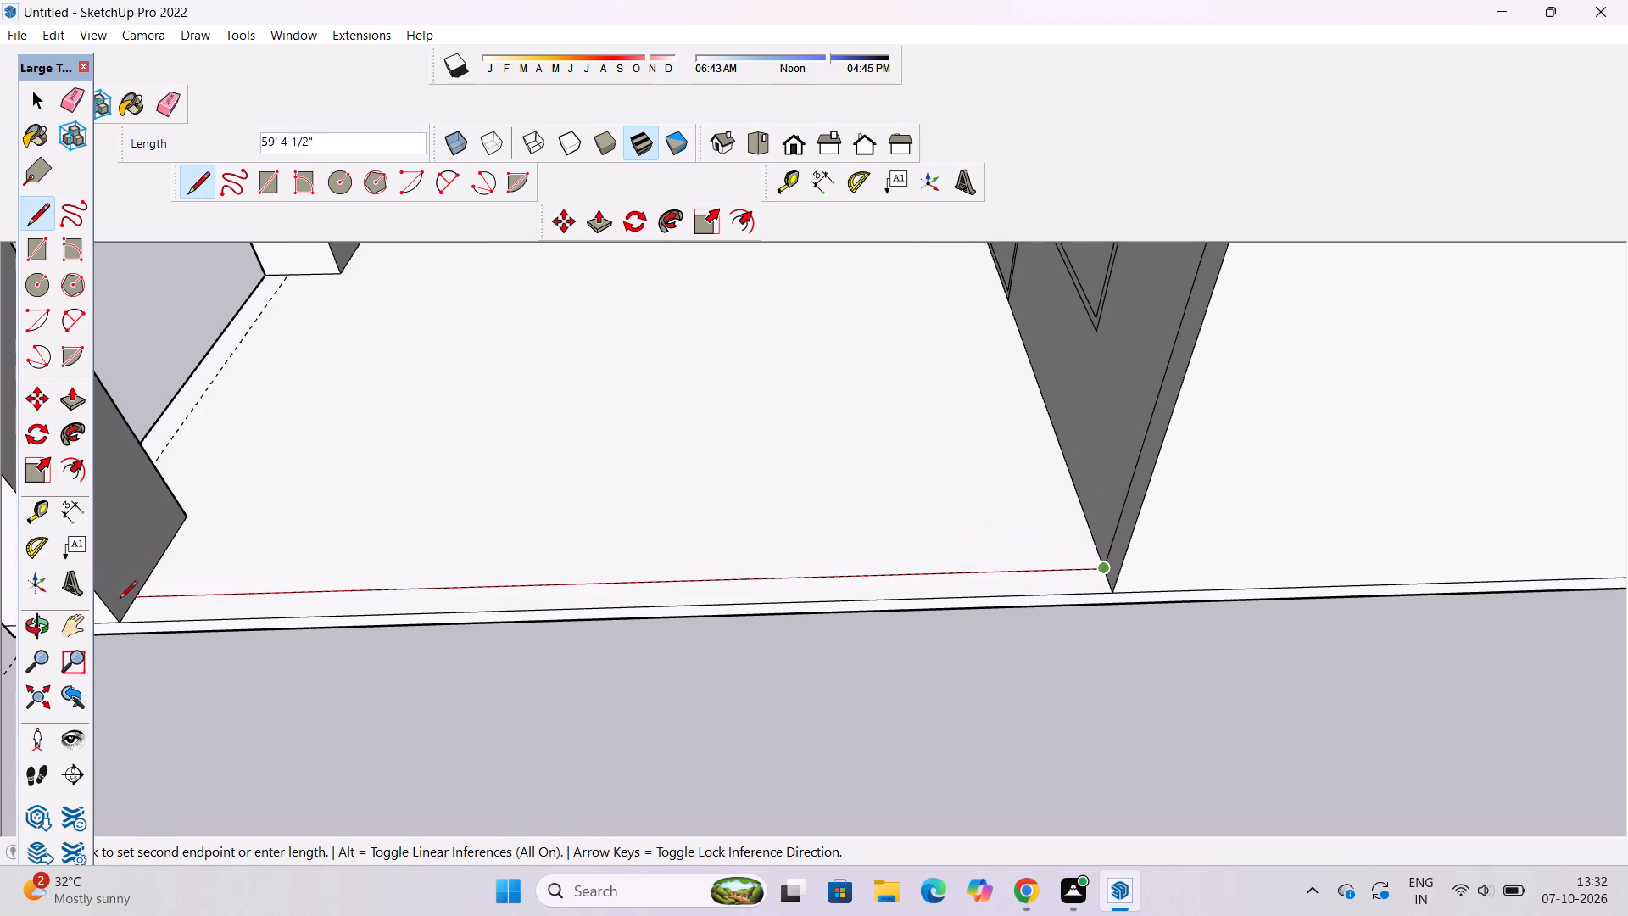
pyautogui.click(142, 600)
# Push/Pull the edge strip between the wall and the corner column upward by 12'.
pyautogui.press('p')
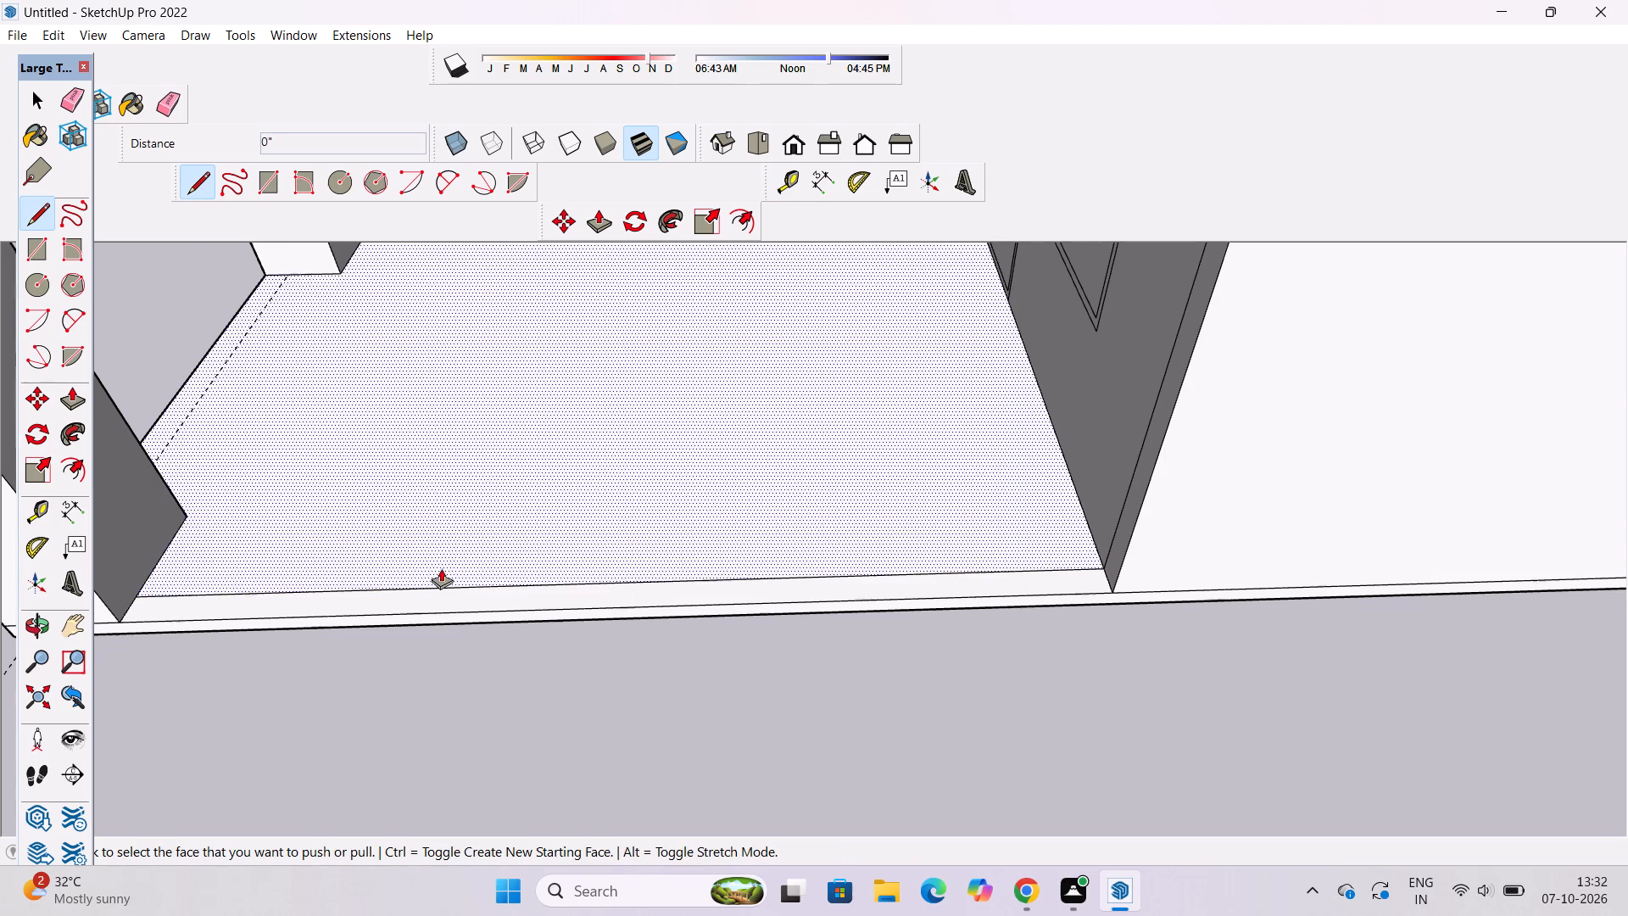
pyautogui.click(503, 593)
pyautogui.write("12'")
pyautogui.press('Return')
# Draw a 2' line from the inset border's corner to the plinth's outer edge at the end of the column side.
pyautogui.press('o')
pyautogui.scroll(-4, 577, 505)
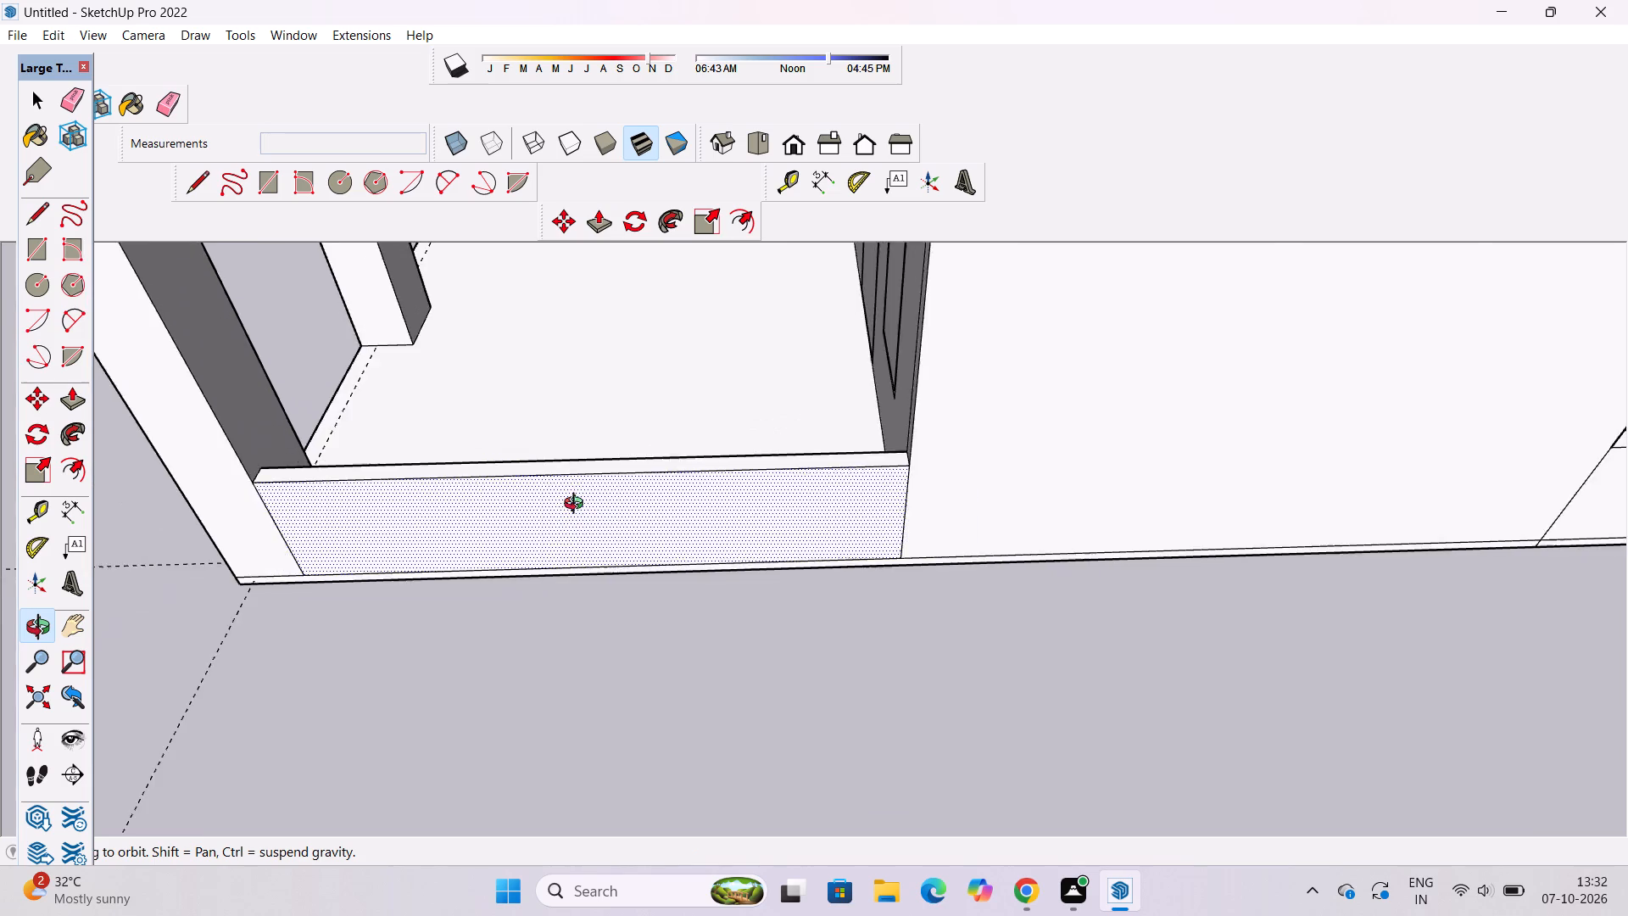
pyautogui.scroll(-7, 577, 505)
pyautogui.moveTo(376, 582); pyautogui.dragTo(916, 533)
pyautogui.scroll(-7, 929, 521)
pyautogui.moveTo(671, 626); pyautogui.dragTo(780, 478)
pyautogui.moveTo(790, 530); pyautogui.dragTo(911, 594)
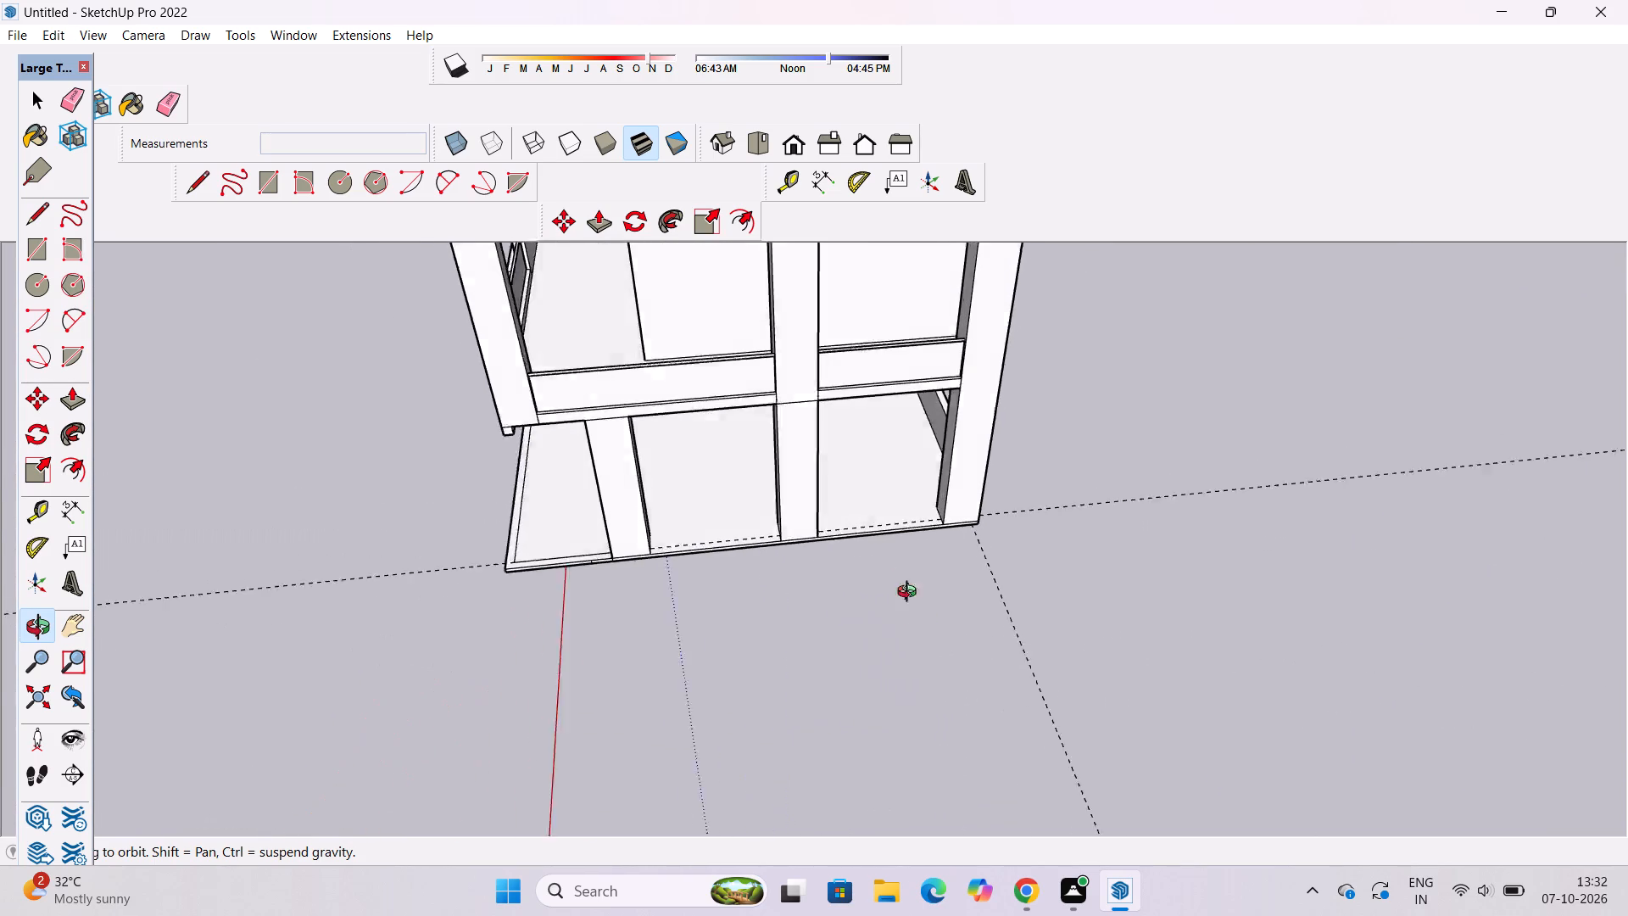
pyautogui.moveTo(911, 594); pyautogui.dragTo(927, 610)
pyautogui.scroll(4, 672, 630)
pyautogui.keyDown('shift'); pyautogui.moveTo(599, 620); pyautogui.dragTo(691, 610); pyautogui.keyUp('shift')
pyautogui.scroll(3, 563, 600)
pyautogui.keyDown('shift'); pyautogui.moveTo(563, 597); pyautogui.dragTo(479, 603); pyautogui.keyUp('shift')
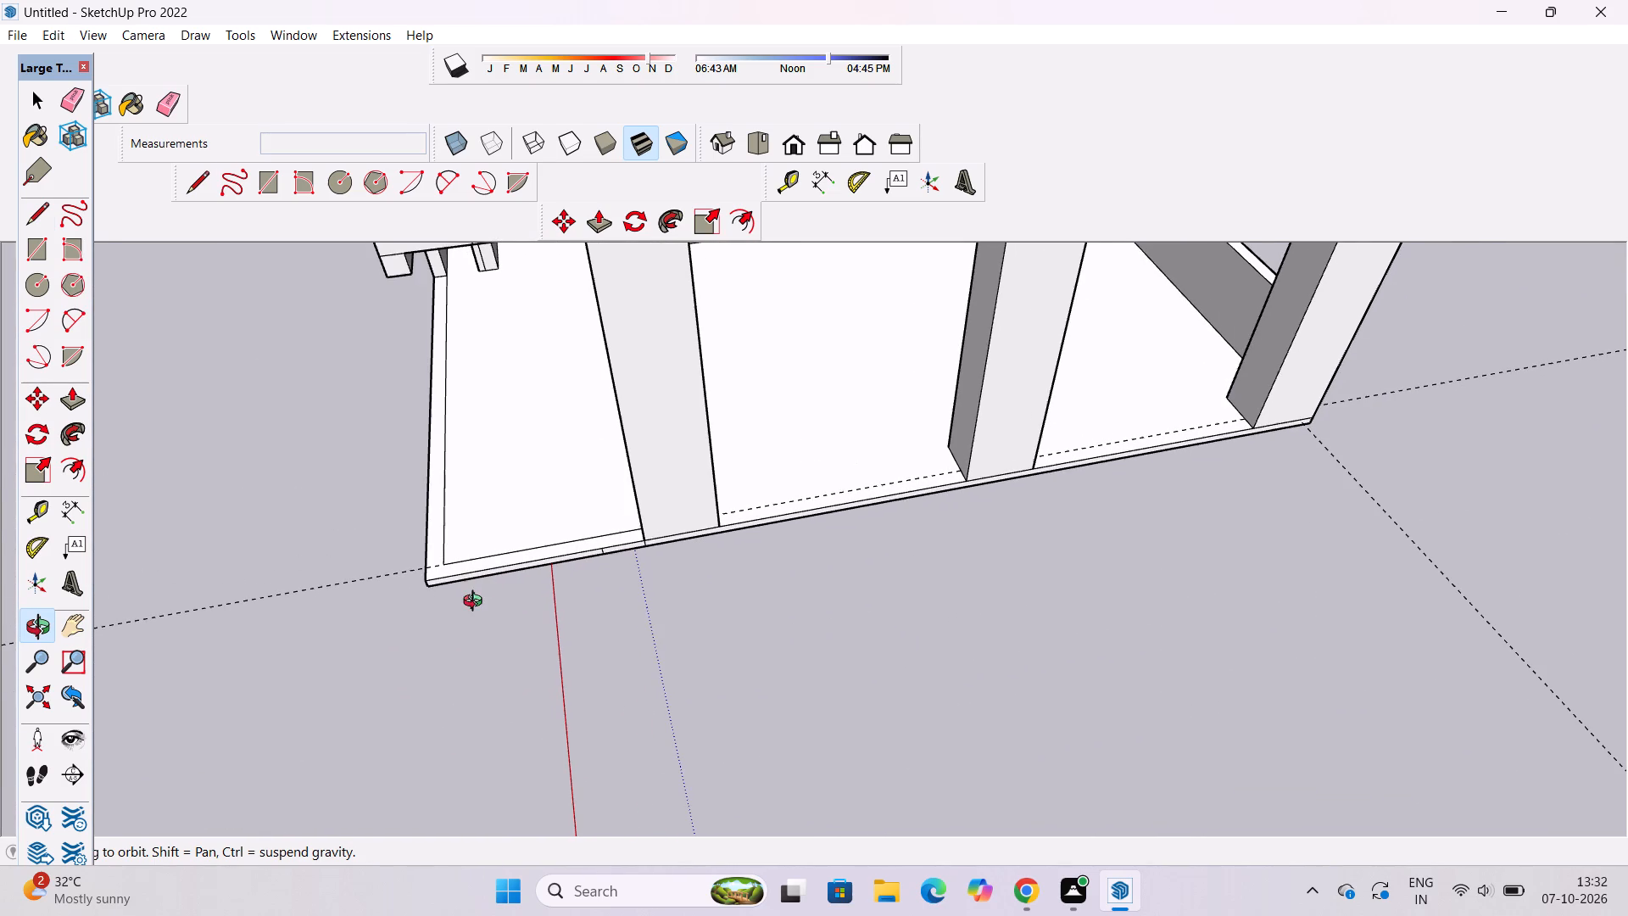
pyautogui.press('l')
pyautogui.scroll(10, 433, 567)
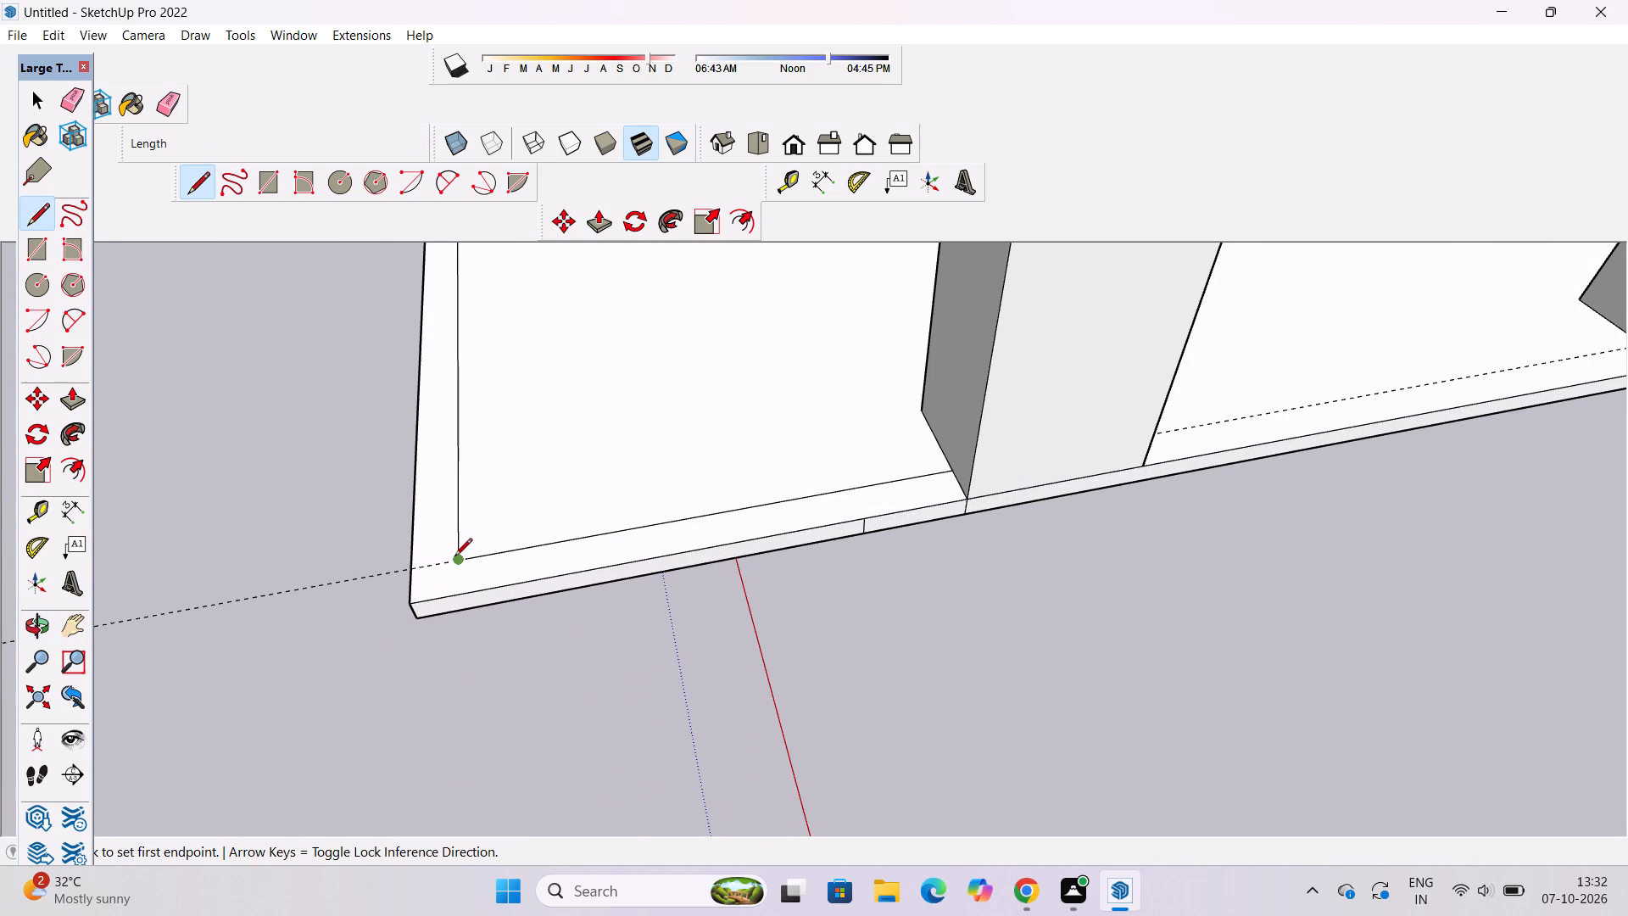
pyautogui.click(457, 559)
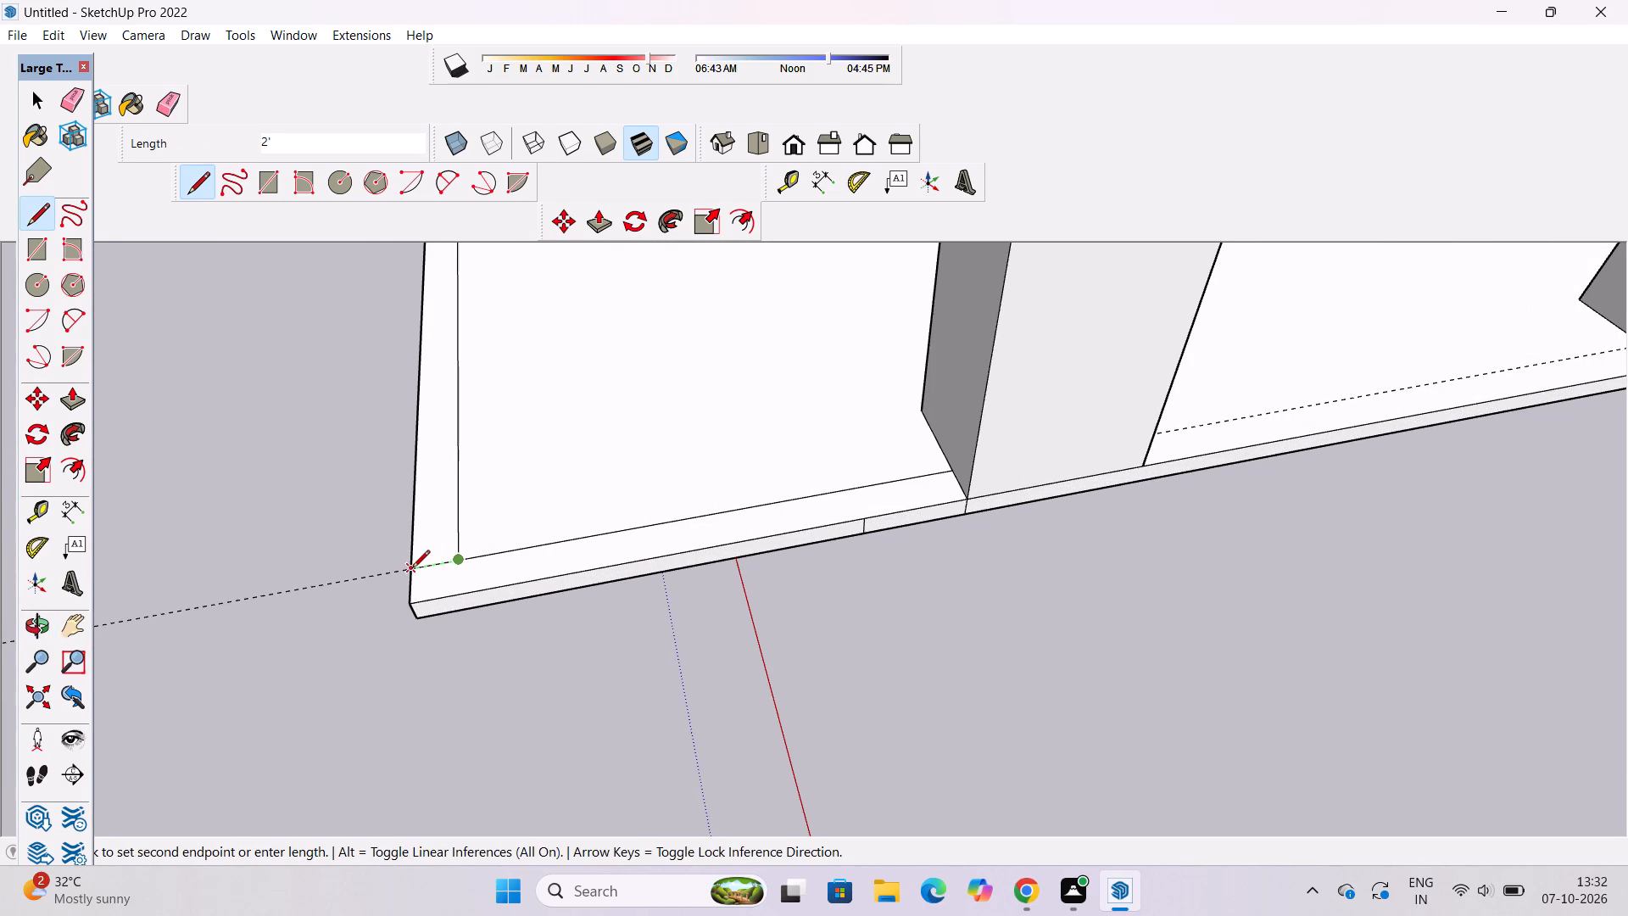
pyautogui.scroll(4, 412, 569)
pyautogui.click(412, 569)
# Draw a 31' 6" line along the guide in each of the two bays between the columns.
pyautogui.scroll(-14, 286, 543)
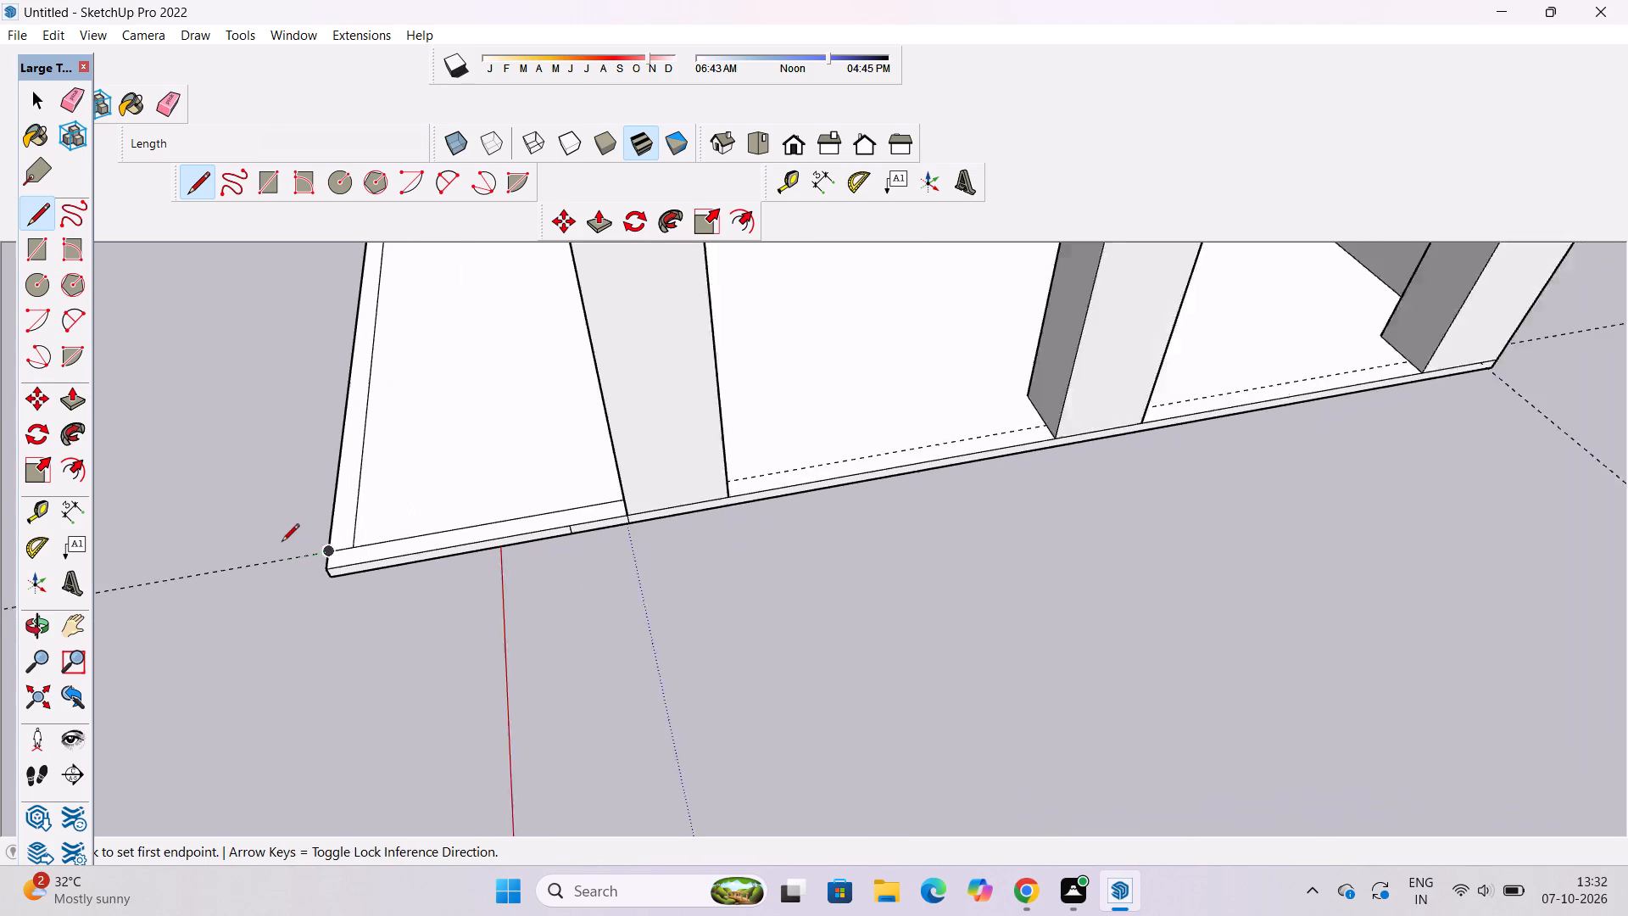
pyautogui.scroll(-1, 282, 543)
pyautogui.scroll(4, 962, 444)
pyautogui.scroll(10, 1268, 371)
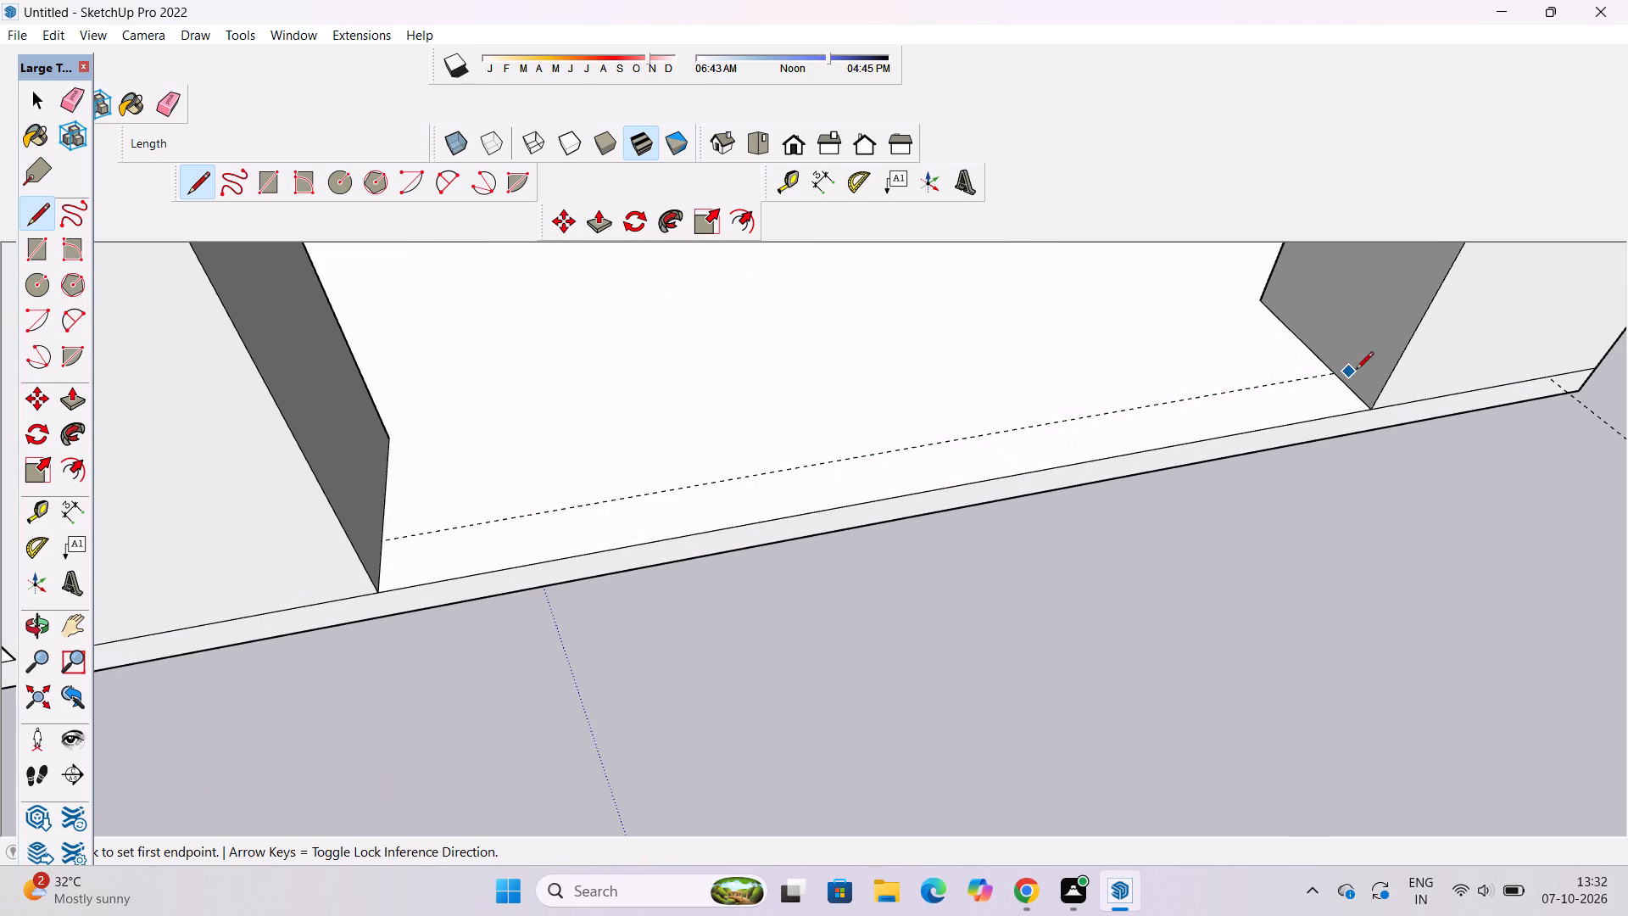
pyautogui.click(1330, 373)
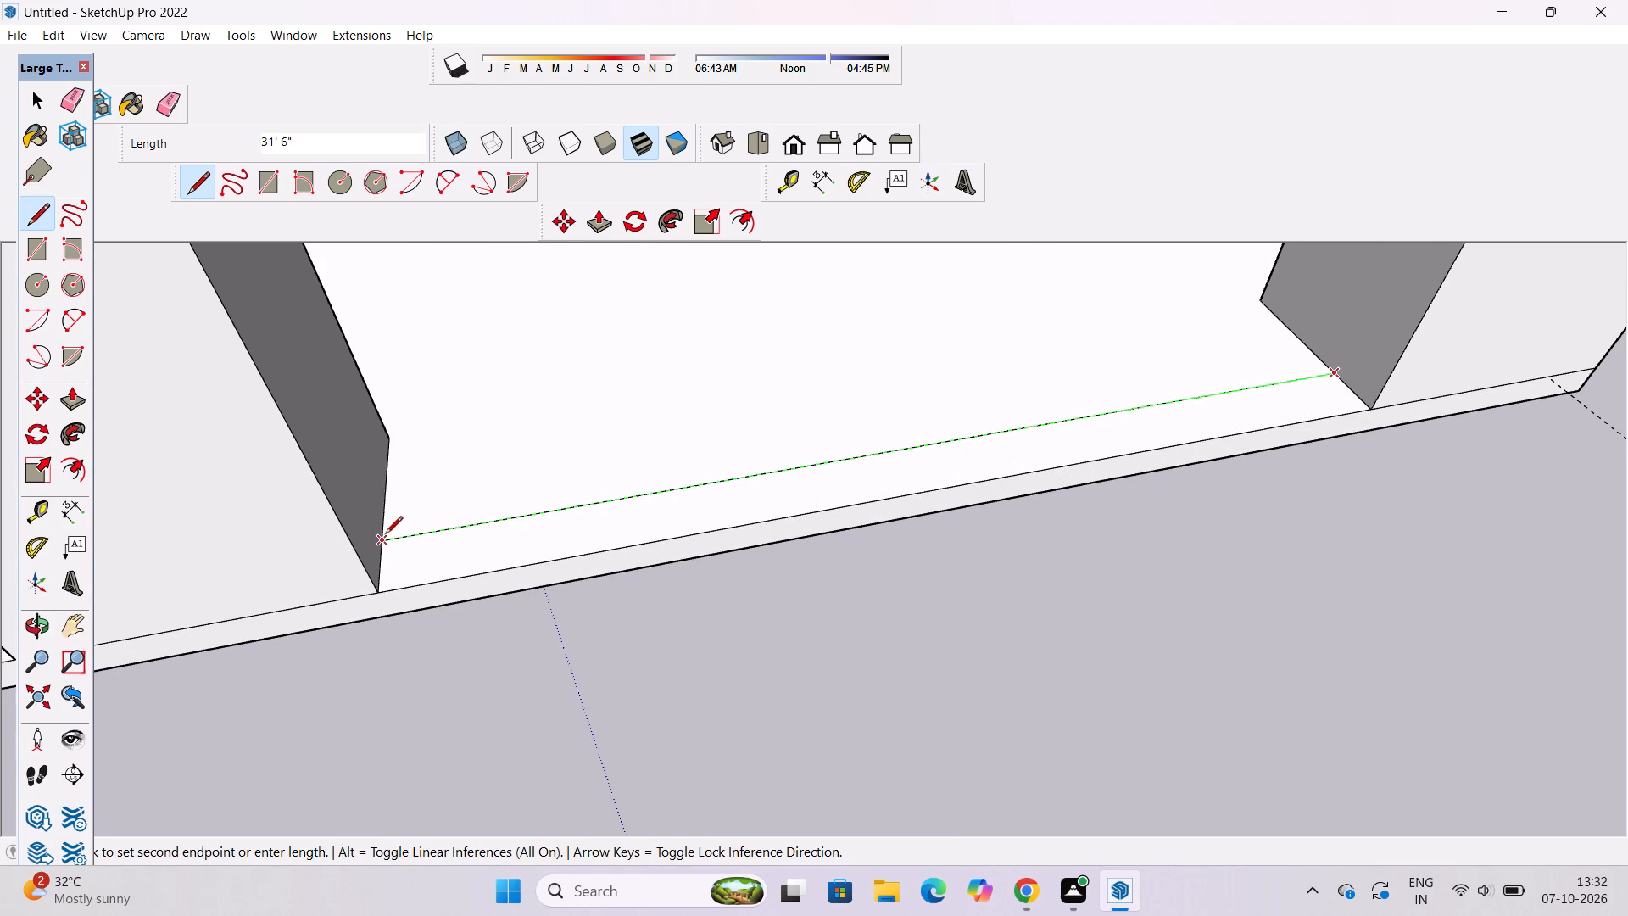
pyautogui.click(385, 535)
pyautogui.scroll(-13, 1135, 361)
pyautogui.scroll(9, 828, 452)
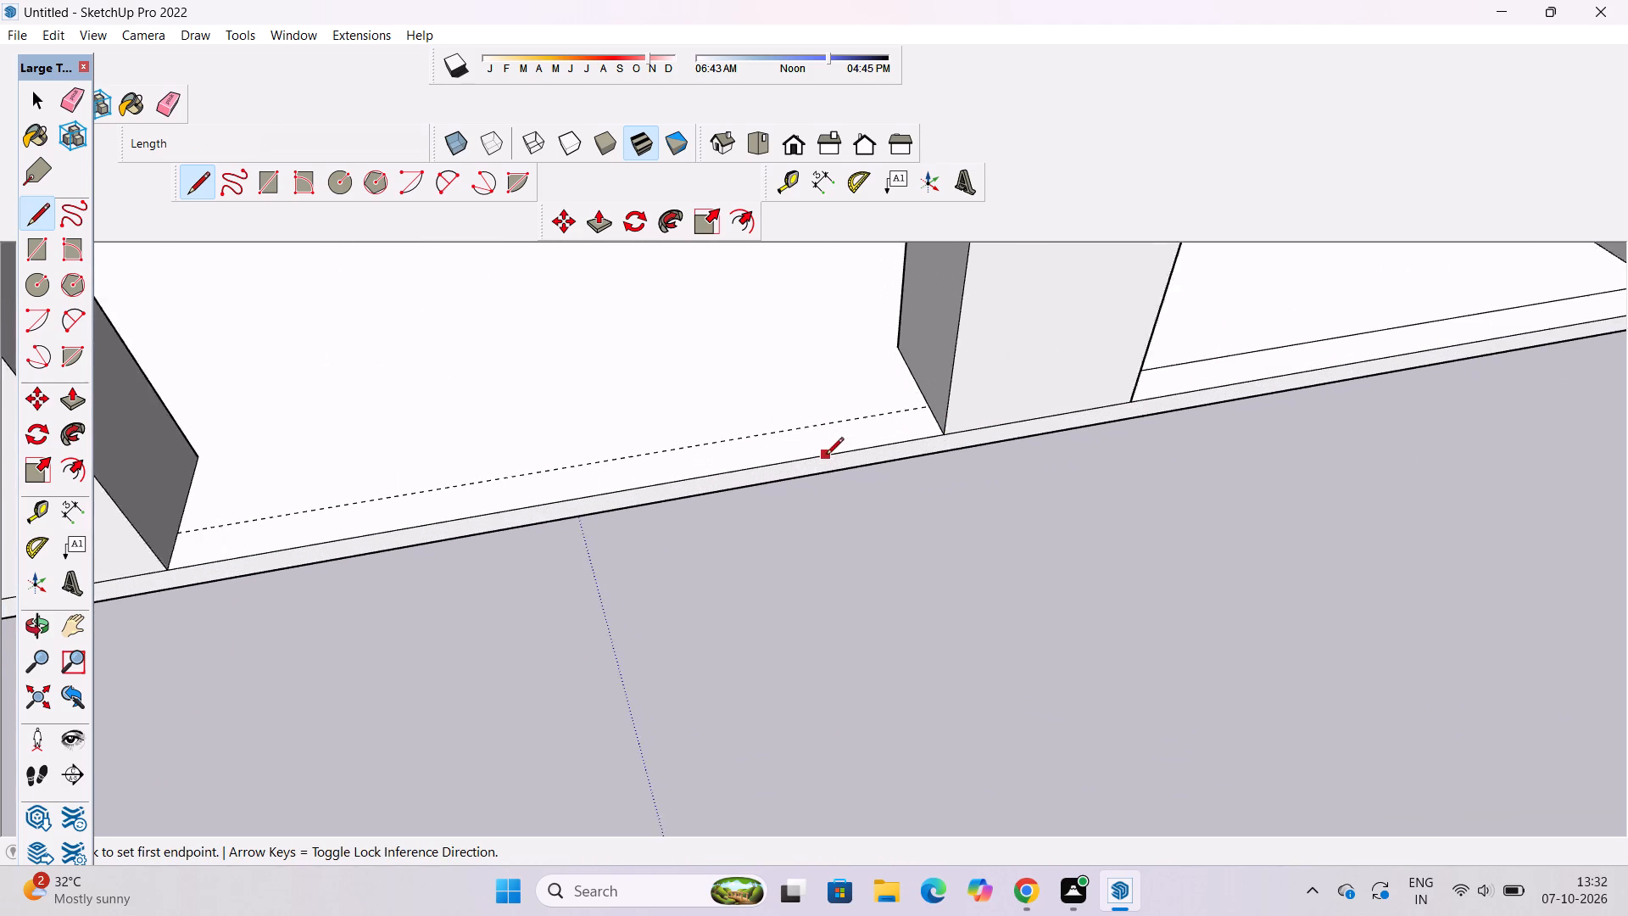
pyautogui.click(936, 402)
pyautogui.scroll(-5, 936, 402)
pyautogui.scroll(4, 676, 443)
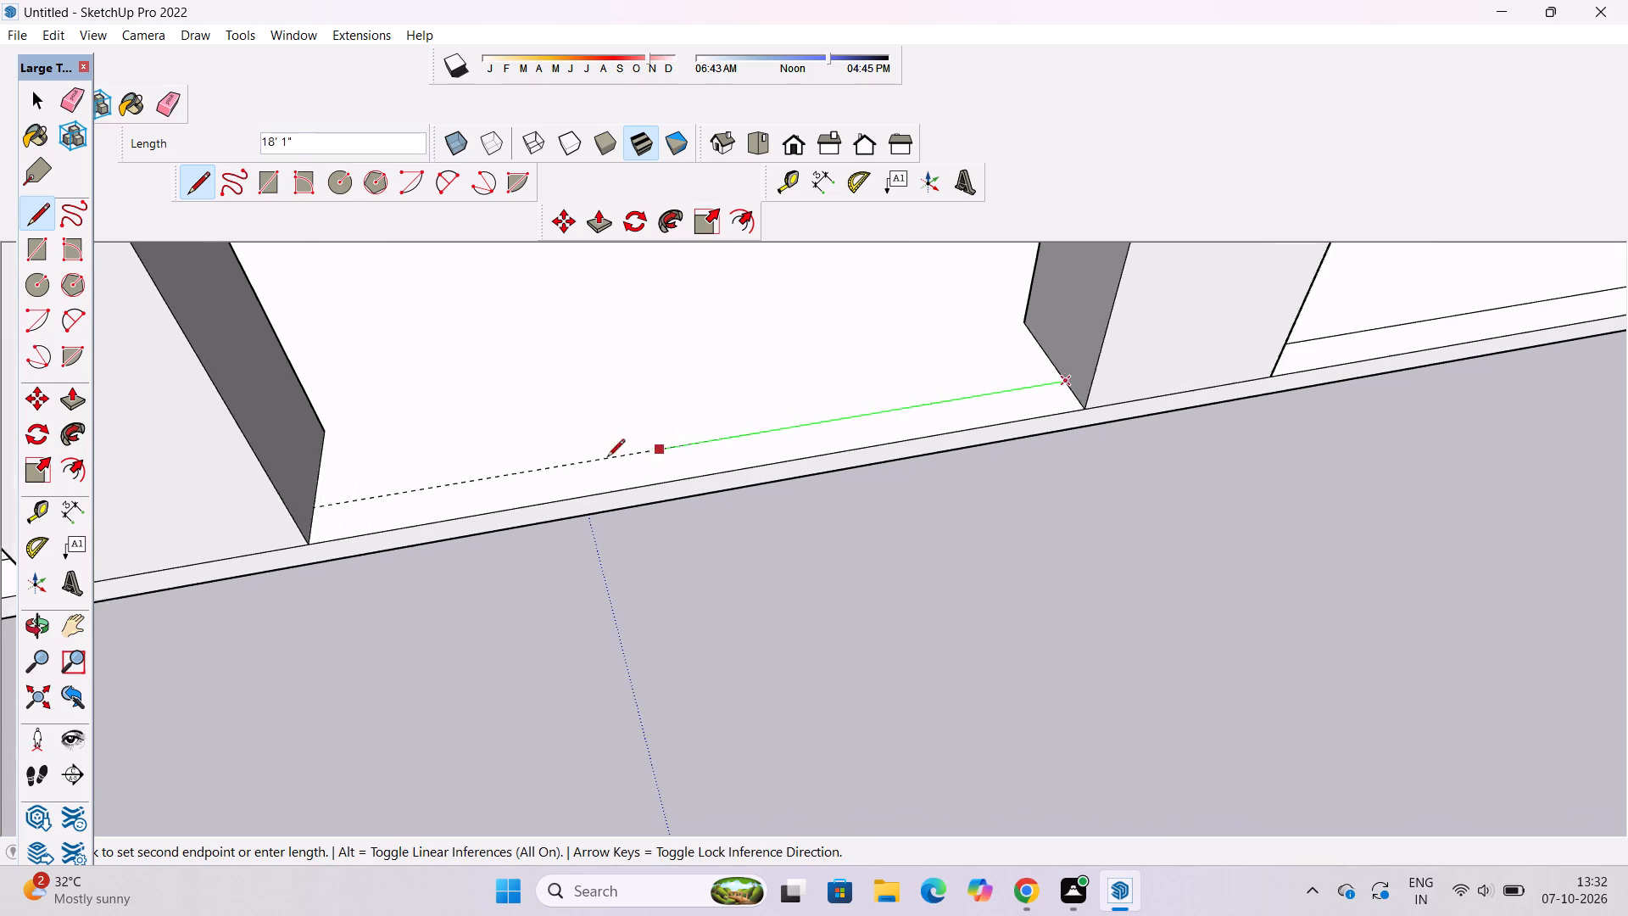
pyautogui.scroll(1, 607, 458)
pyautogui.click(274, 515)
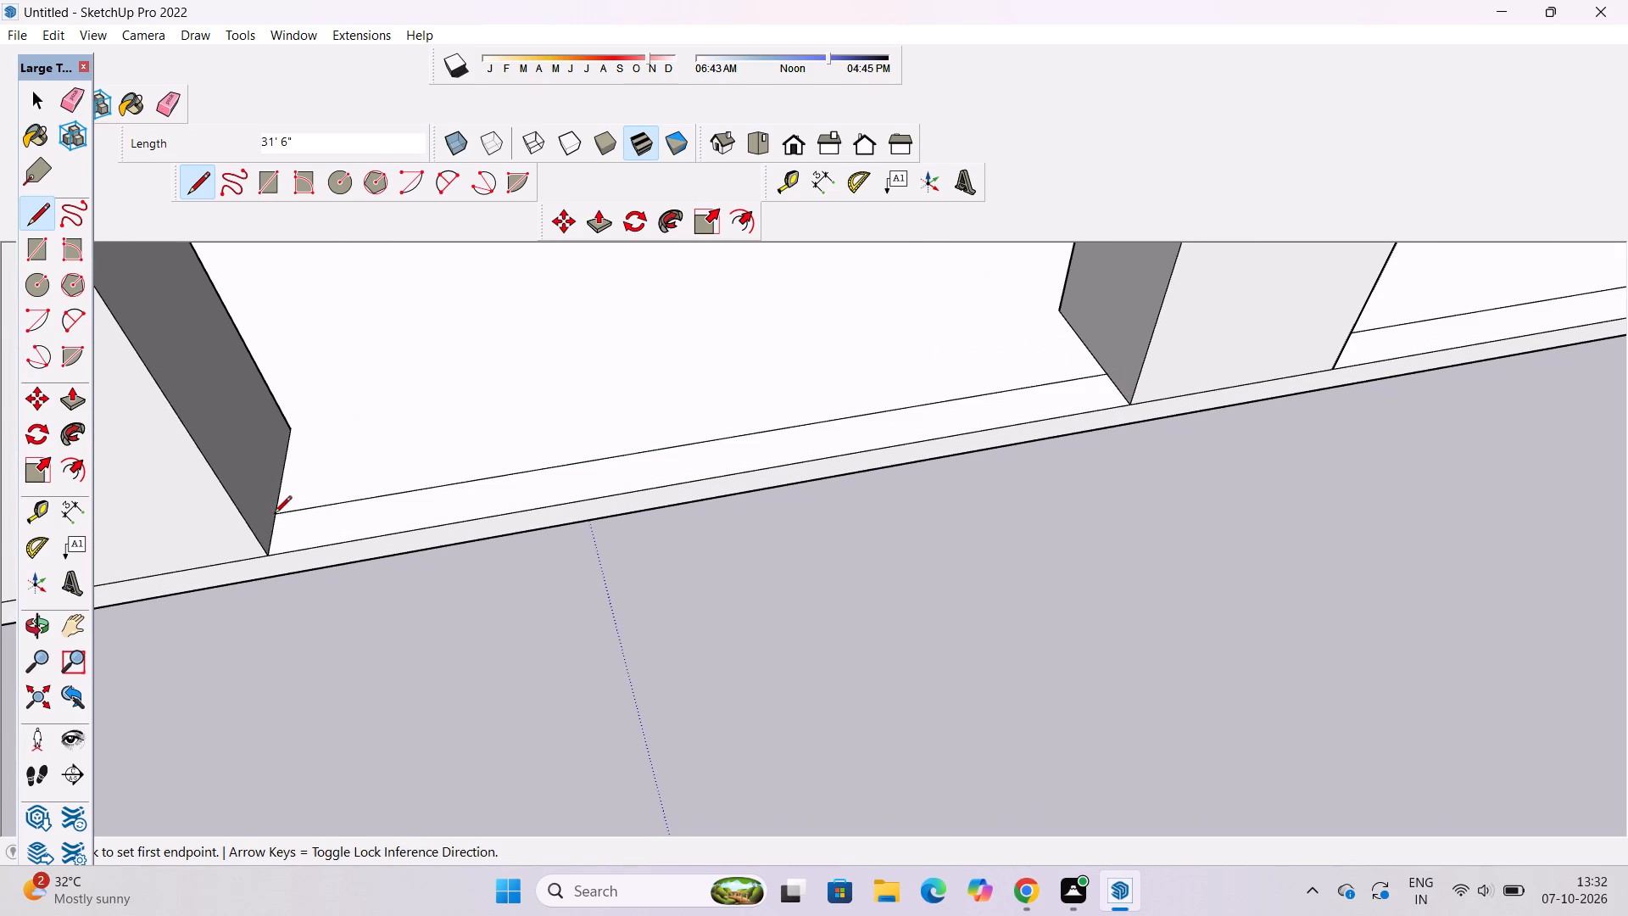
# Erase the two guides that meet near the plinth's corner on the column side.
pyautogui.press('space')
pyautogui.write('e')
pyautogui.scroll(-15, 321, 507)
pyautogui.moveTo(1052, 340); pyautogui.dragTo(949, 559)
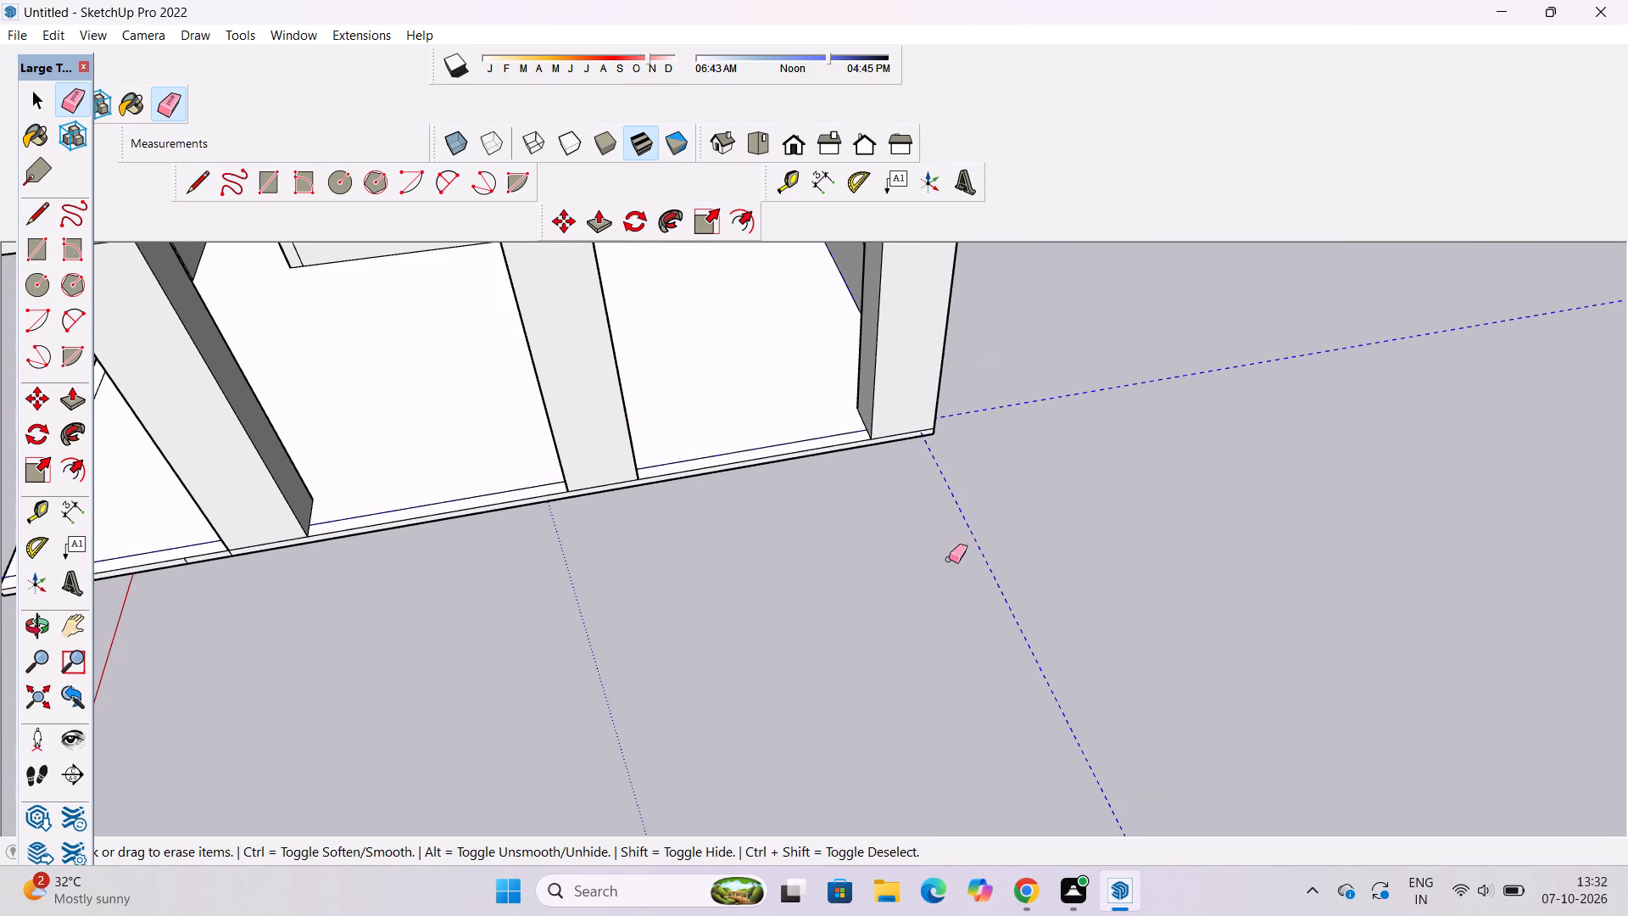
# Push/Pull the 2' edge strips in the two bays between the columns upward by 12'.
pyautogui.moveTo(949, 559); pyautogui.dragTo(934, 640)
pyautogui.press('o')
pyautogui.scroll(2, 867, 592)
pyautogui.moveTo(818, 584); pyautogui.dragTo(1019, 684)
pyautogui.keyDown('shift'); pyautogui.moveTo(1019, 684); pyautogui.dragTo(1019, 647); pyautogui.keyUp('shift')
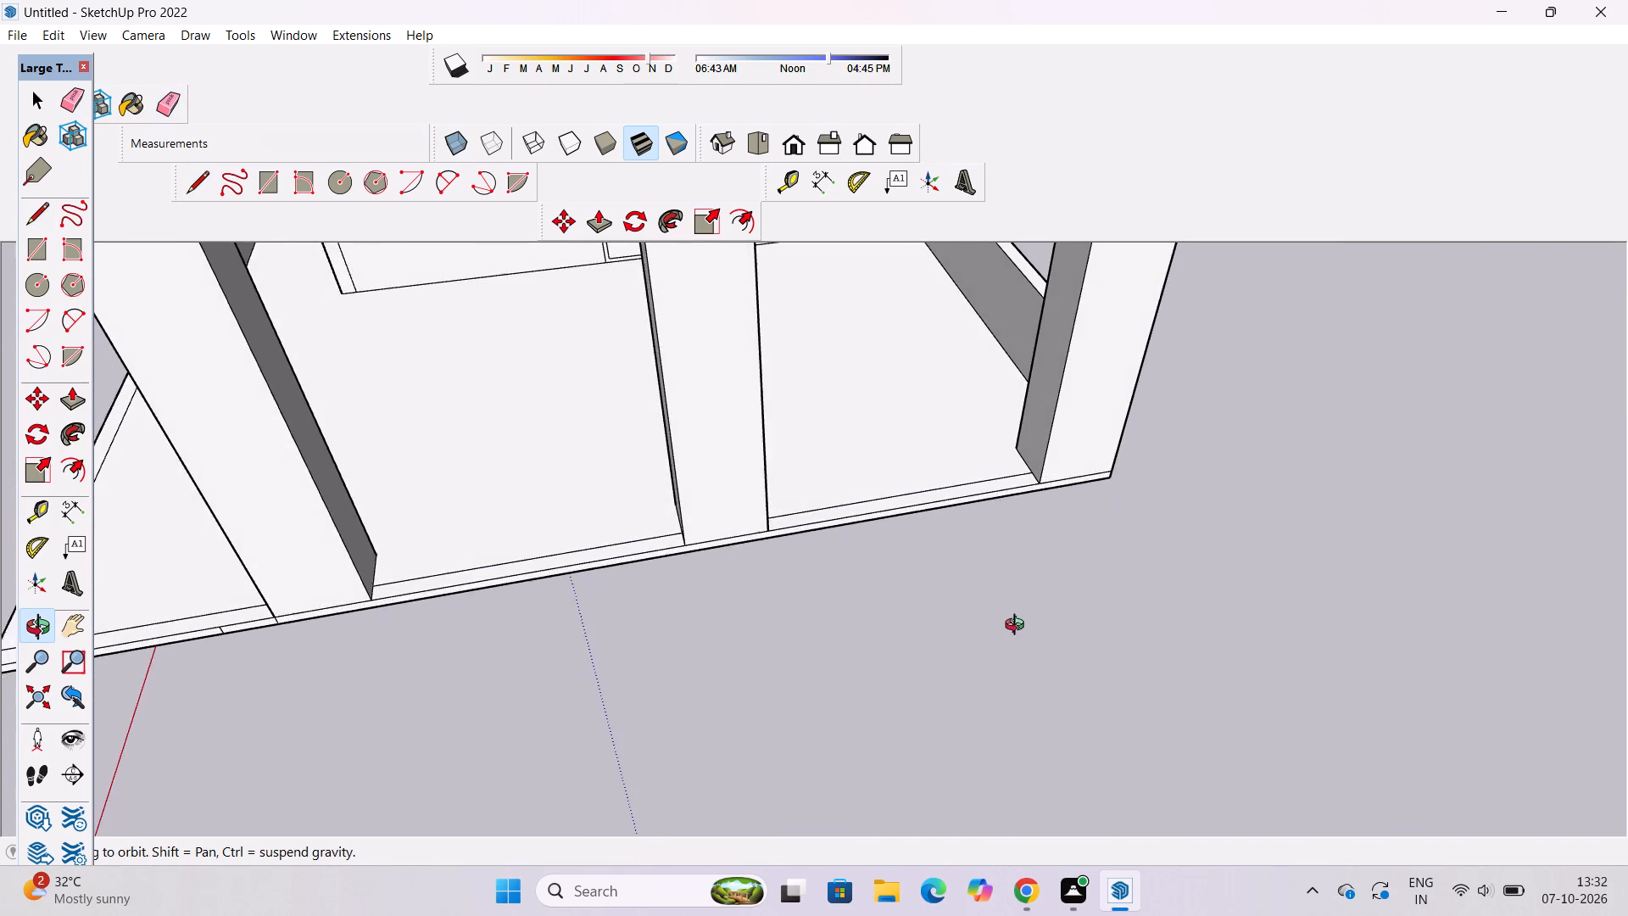
pyautogui.keyDown('shift'); pyautogui.moveTo(986, 606); pyautogui.dragTo(977, 682); pyautogui.keyUp('shift')
pyautogui.press('p')
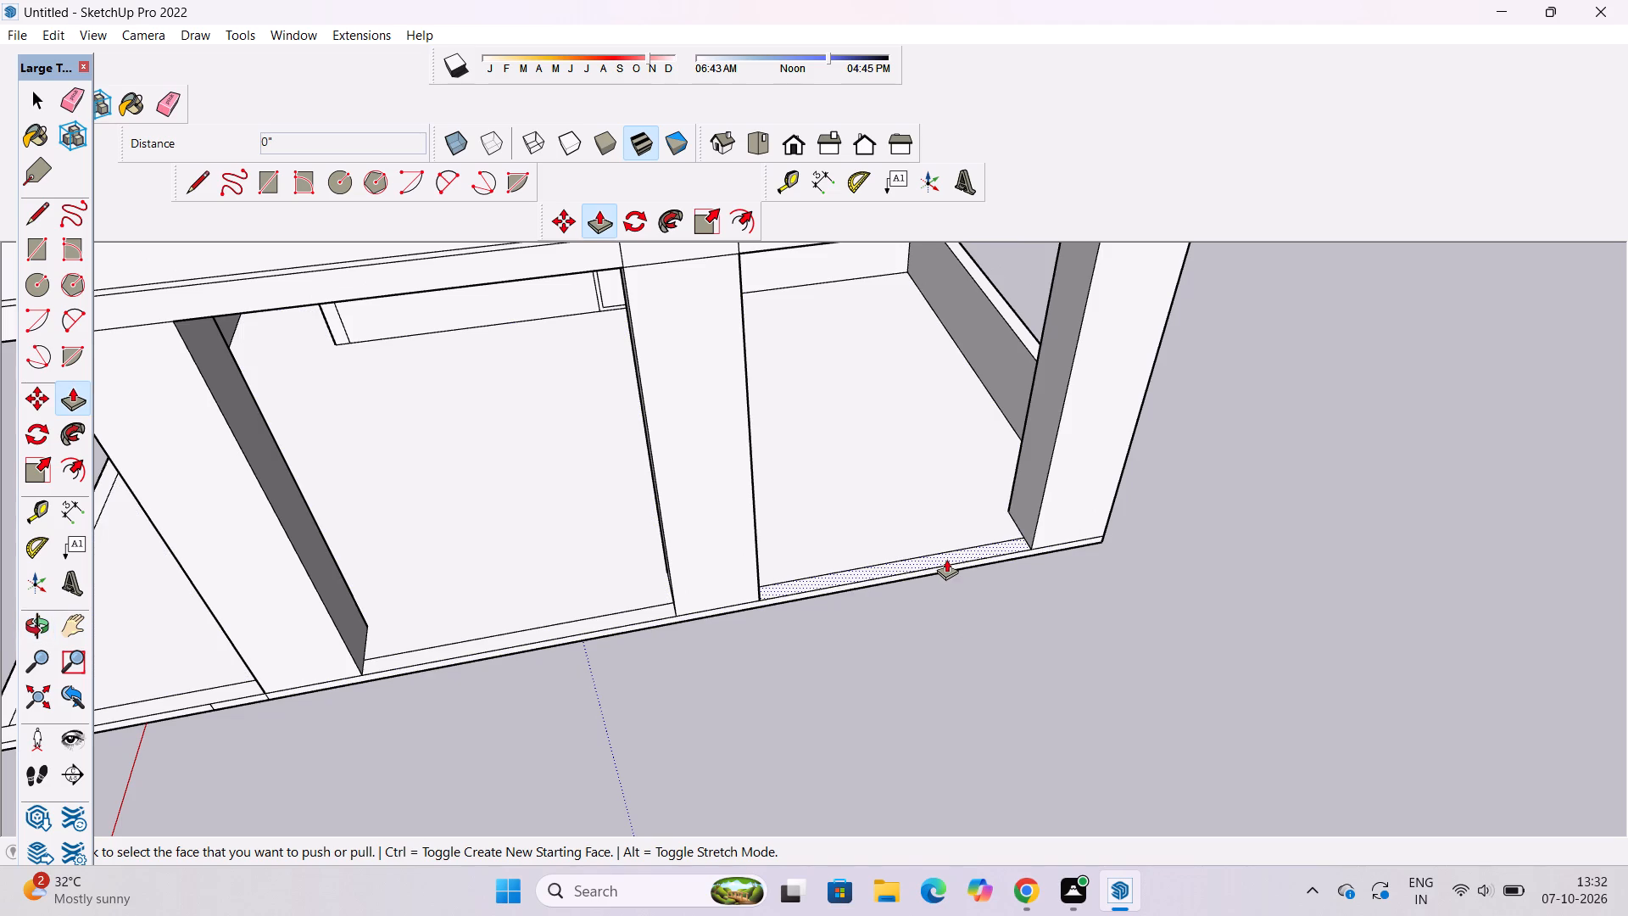
pyautogui.click(946, 559)
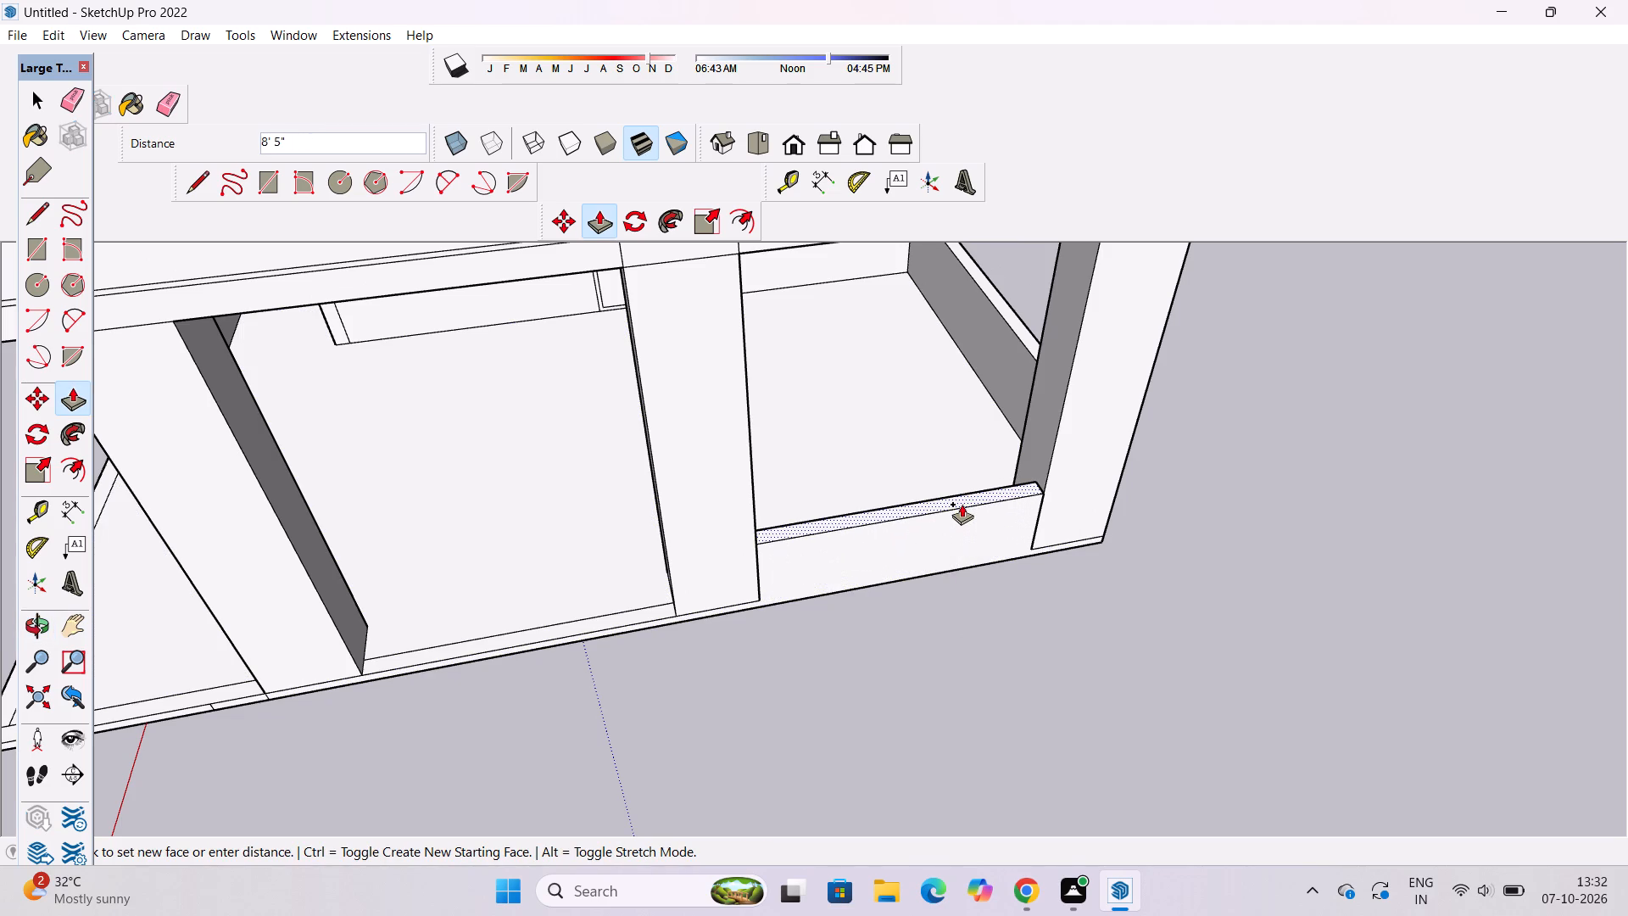
pyautogui.write("12'")
pyautogui.press('Return')
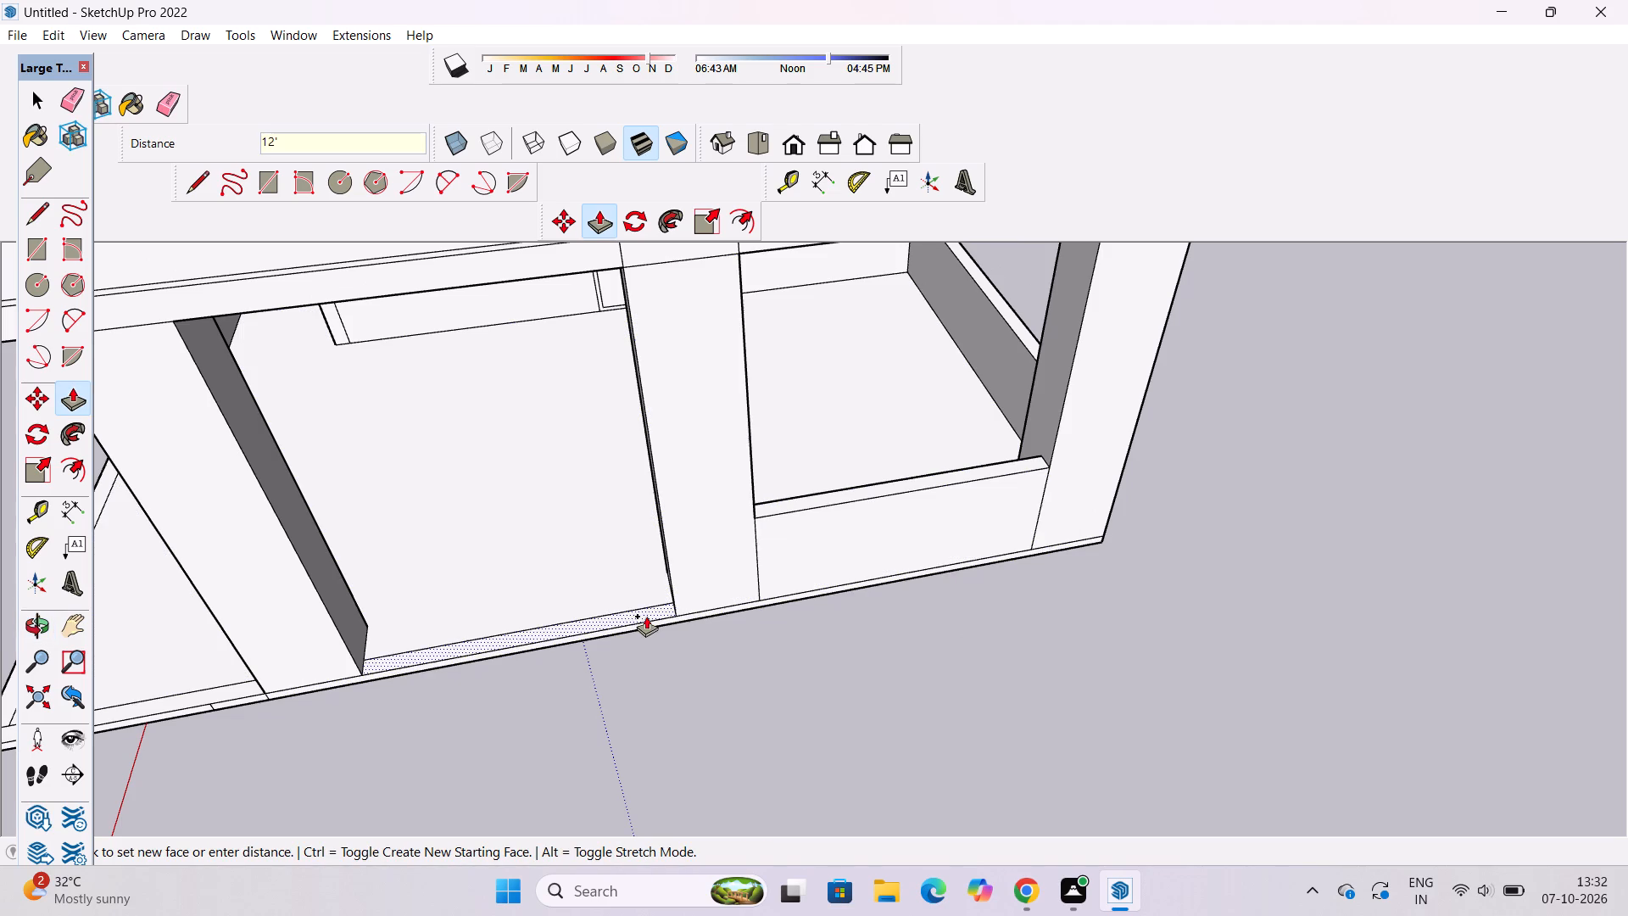
pyautogui.click(642, 617)
pyautogui.click(829, 506)
# Push/Pull the edge strip running from the last column to the plinth's corner upward by 12'.
pyautogui.scroll(-4, 1314, 435)
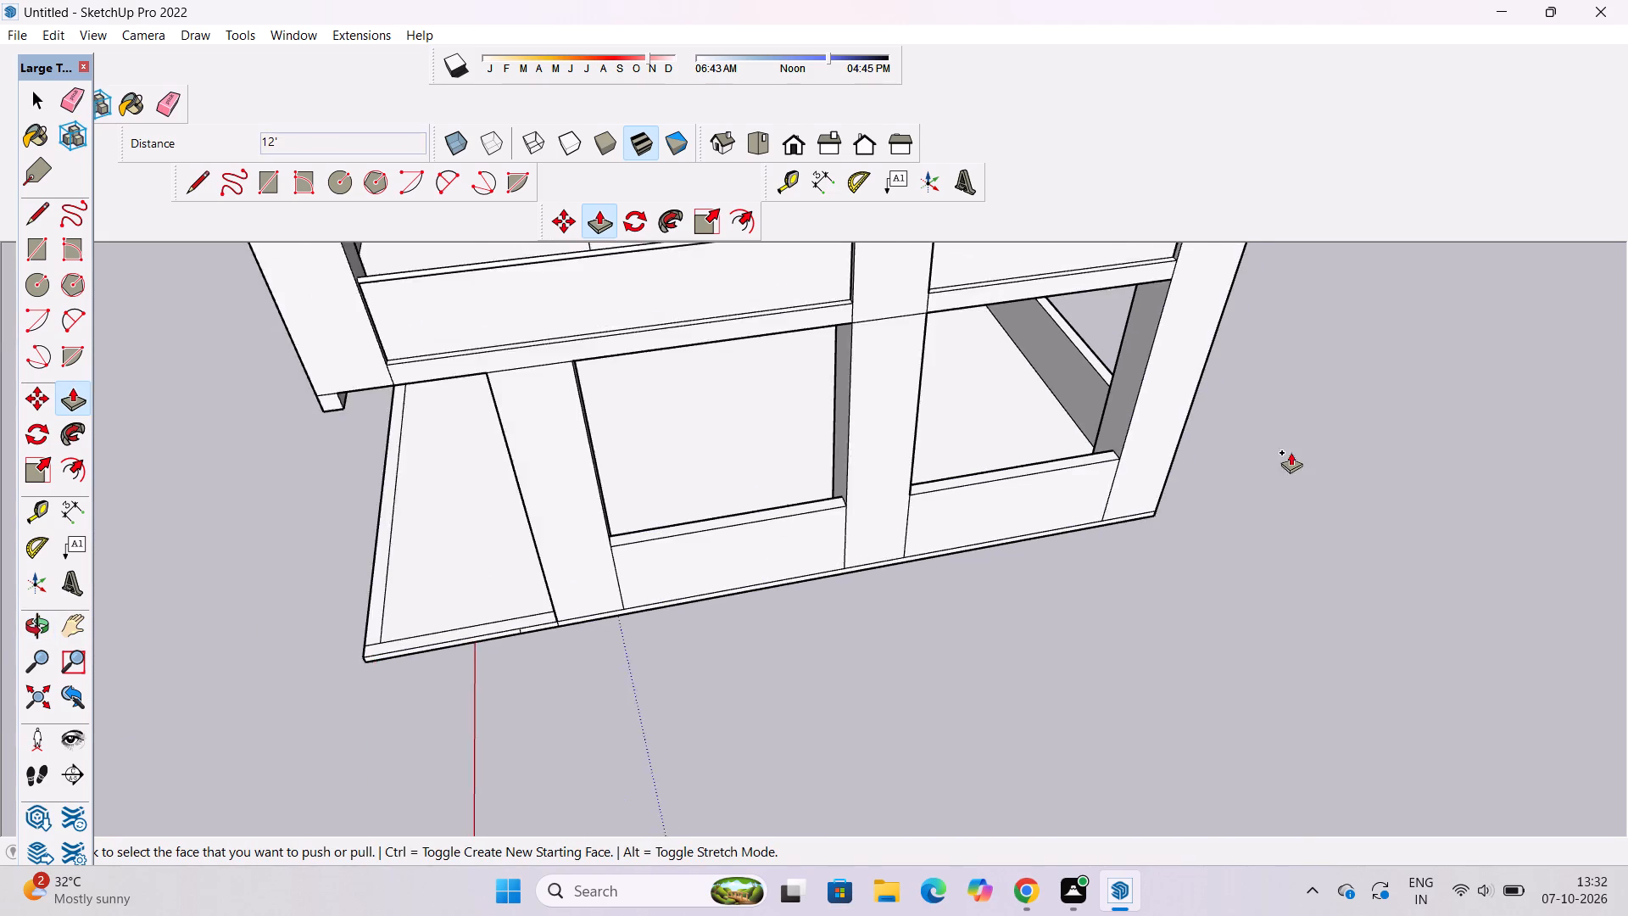
pyautogui.scroll(4, 595, 616)
pyautogui.click(594, 599)
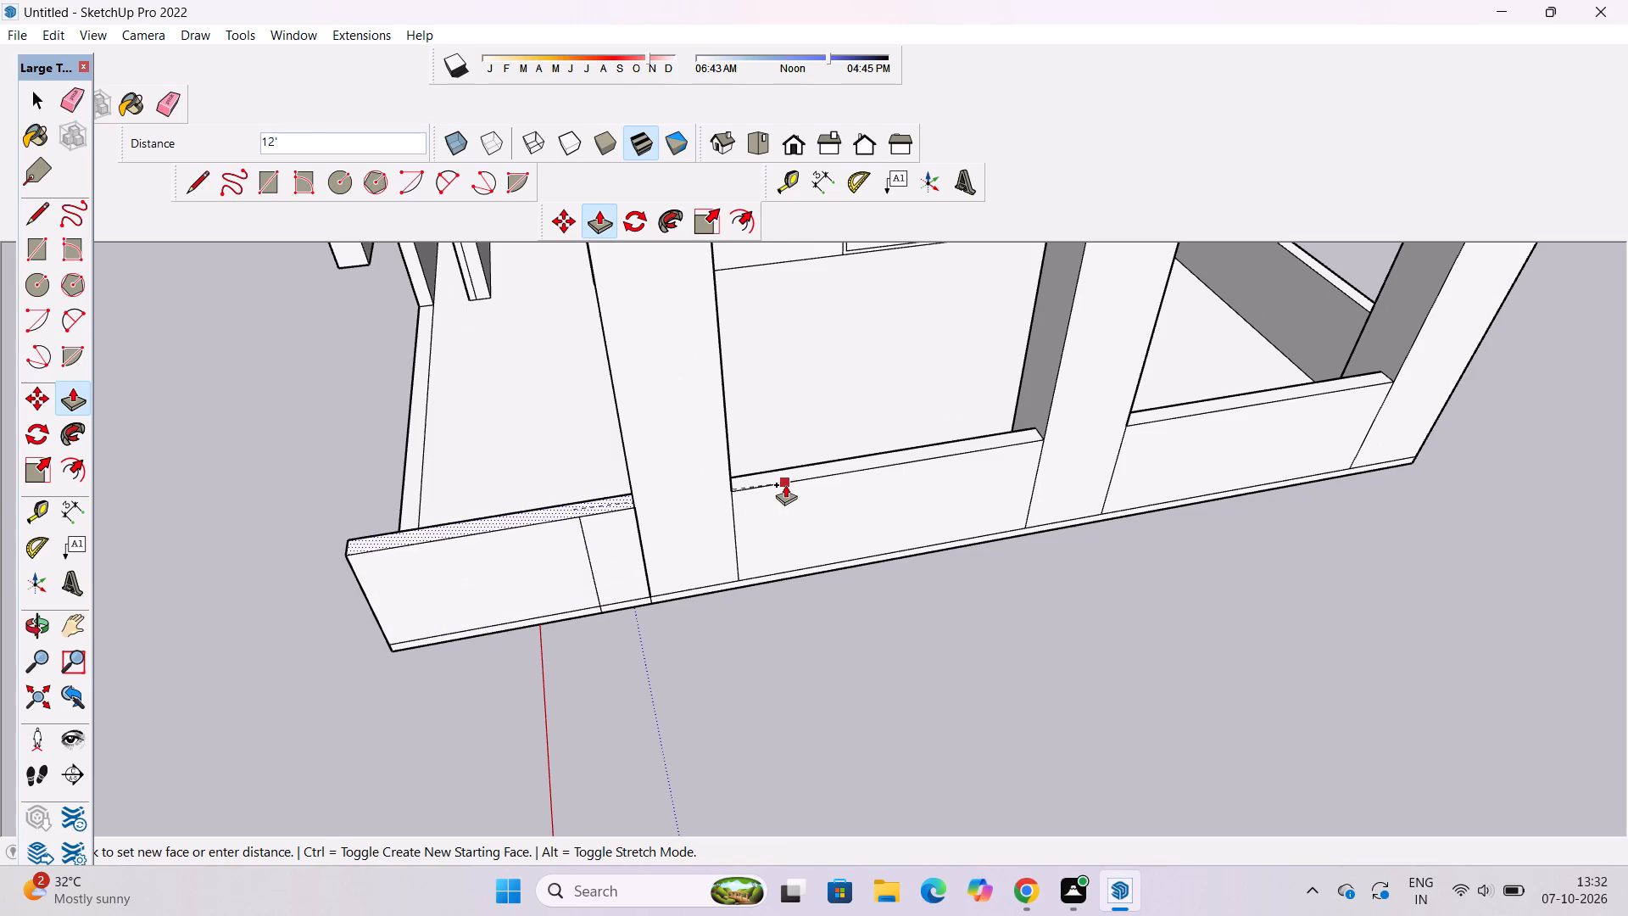
pyautogui.click(785, 484)
# Erase the stray vertical line on the end wall's outer face and the short line on the plinth edge below it.
pyautogui.press('space')
pyautogui.press('e')
pyautogui.moveTo(588, 545); pyautogui.dragTo(582, 554)
pyautogui.scroll(14, 611, 613)
pyautogui.moveTo(593, 582); pyautogui.dragTo(579, 594)
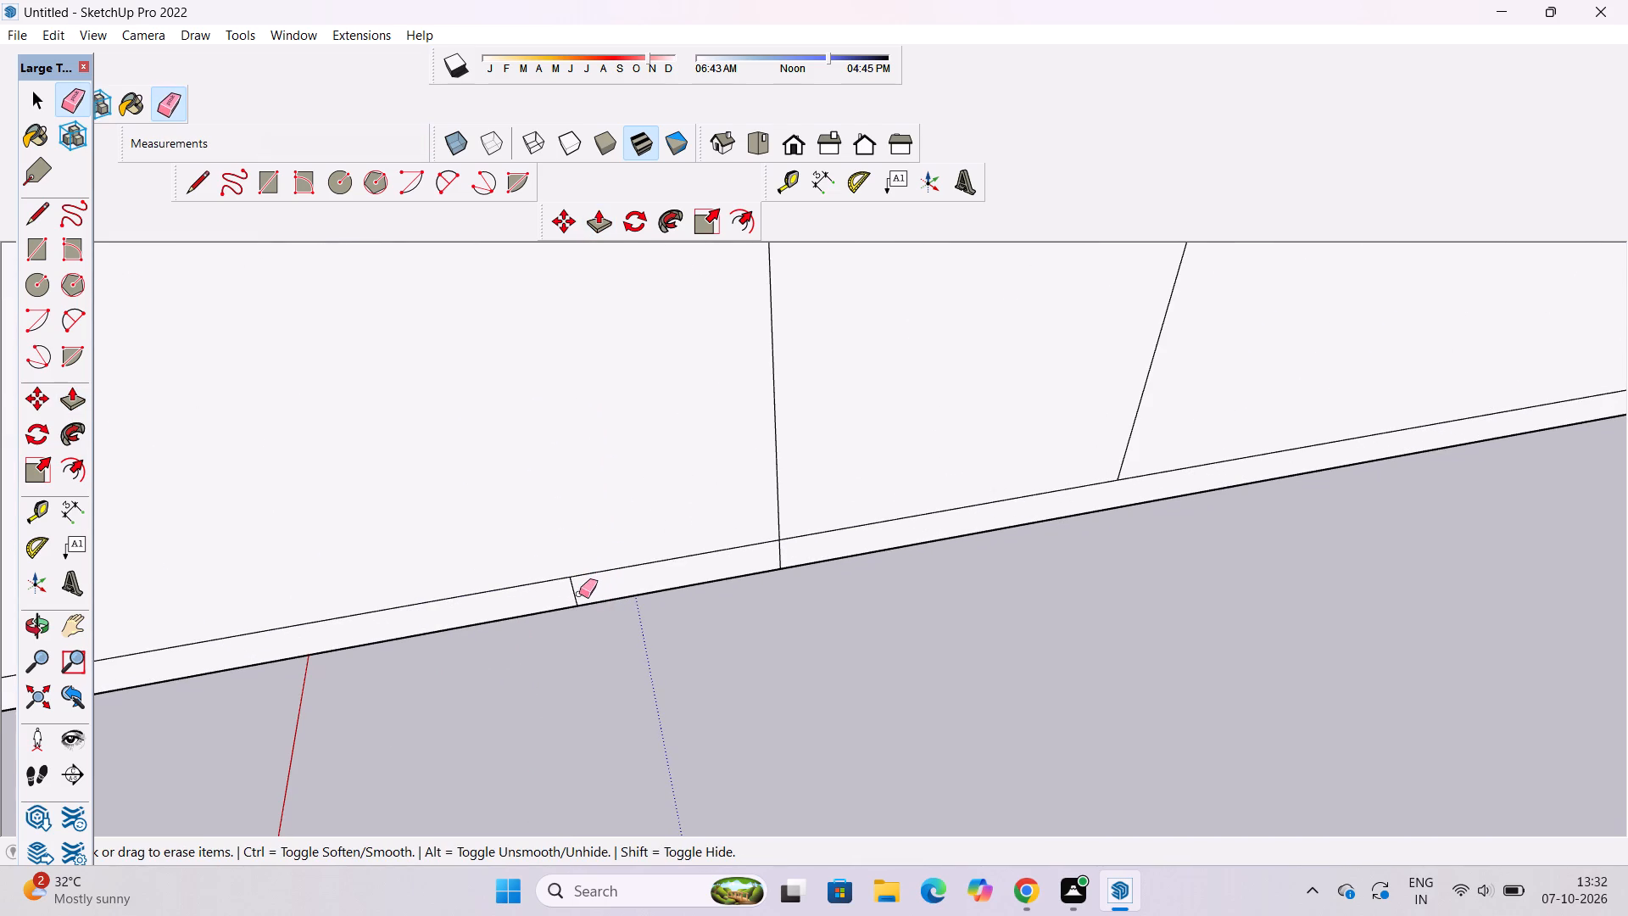
pyautogui.click(579, 594)
pyautogui.click(572, 597)
# Examine the ground-floor perimeter walls, the columns and the entrance gap from all around the plinth.
pyautogui.press('o')
pyautogui.scroll(-10, 608, 543)
pyautogui.moveTo(481, 605); pyautogui.dragTo(938, 565)
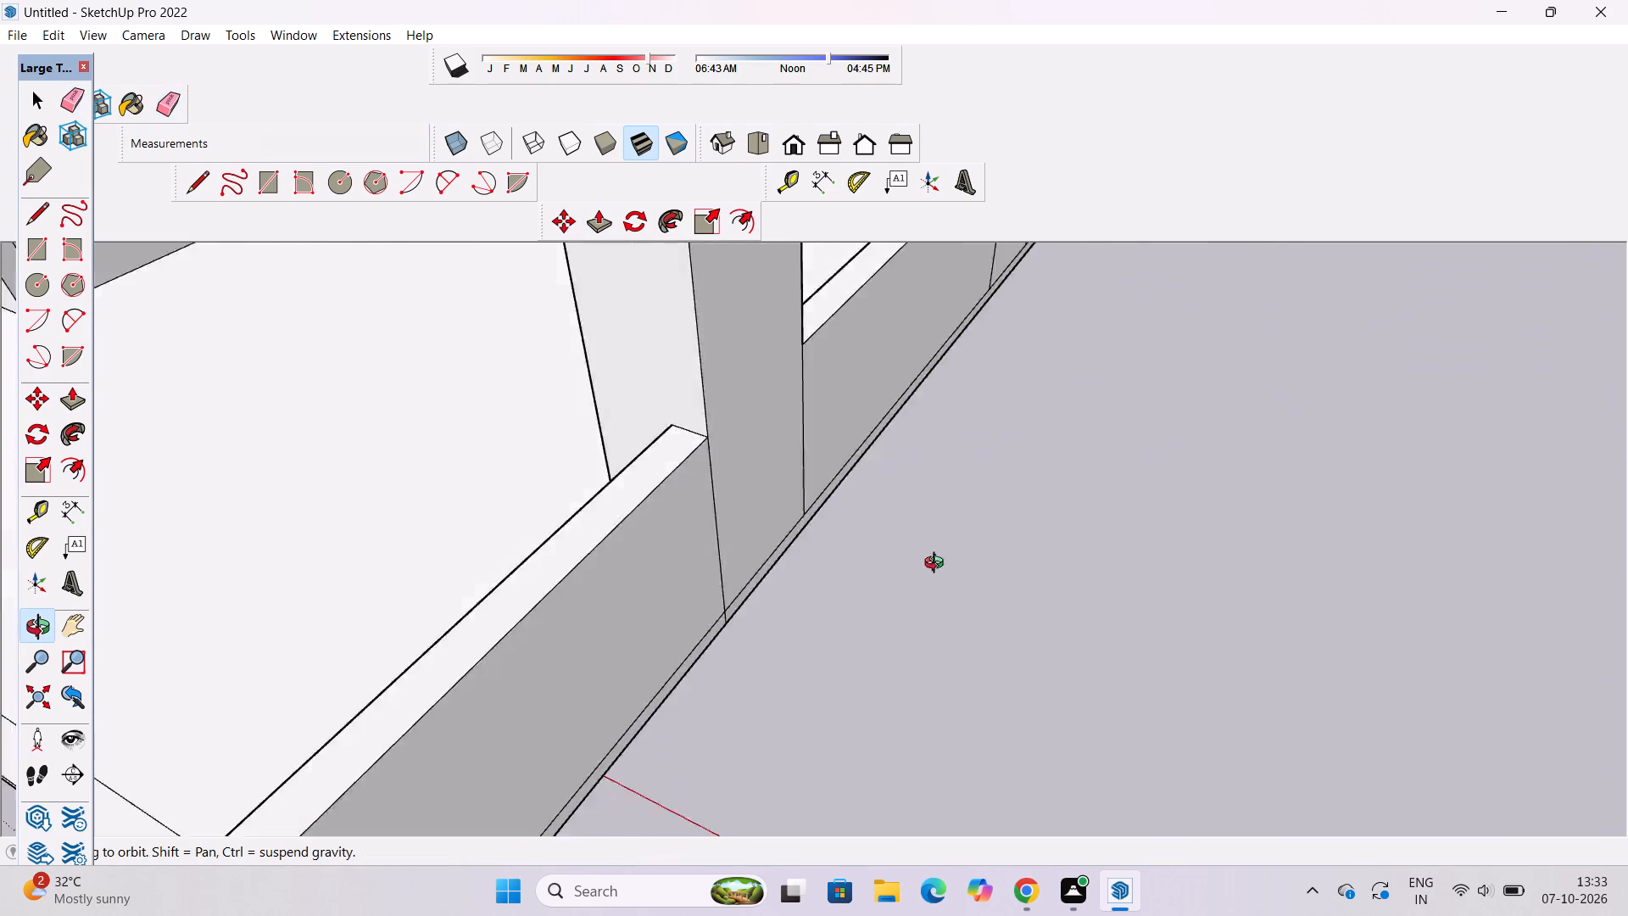
pyautogui.moveTo(938, 565); pyautogui.dragTo(1136, 439)
pyautogui.scroll(-5, 1110, 447)
pyautogui.keyDown('shift'); pyautogui.moveTo(1064, 527); pyautogui.dragTo(1073, 430); pyautogui.keyUp('shift')
pyautogui.scroll(-6, 1075, 423)
pyautogui.moveTo(1073, 441); pyautogui.dragTo(1013, 491)
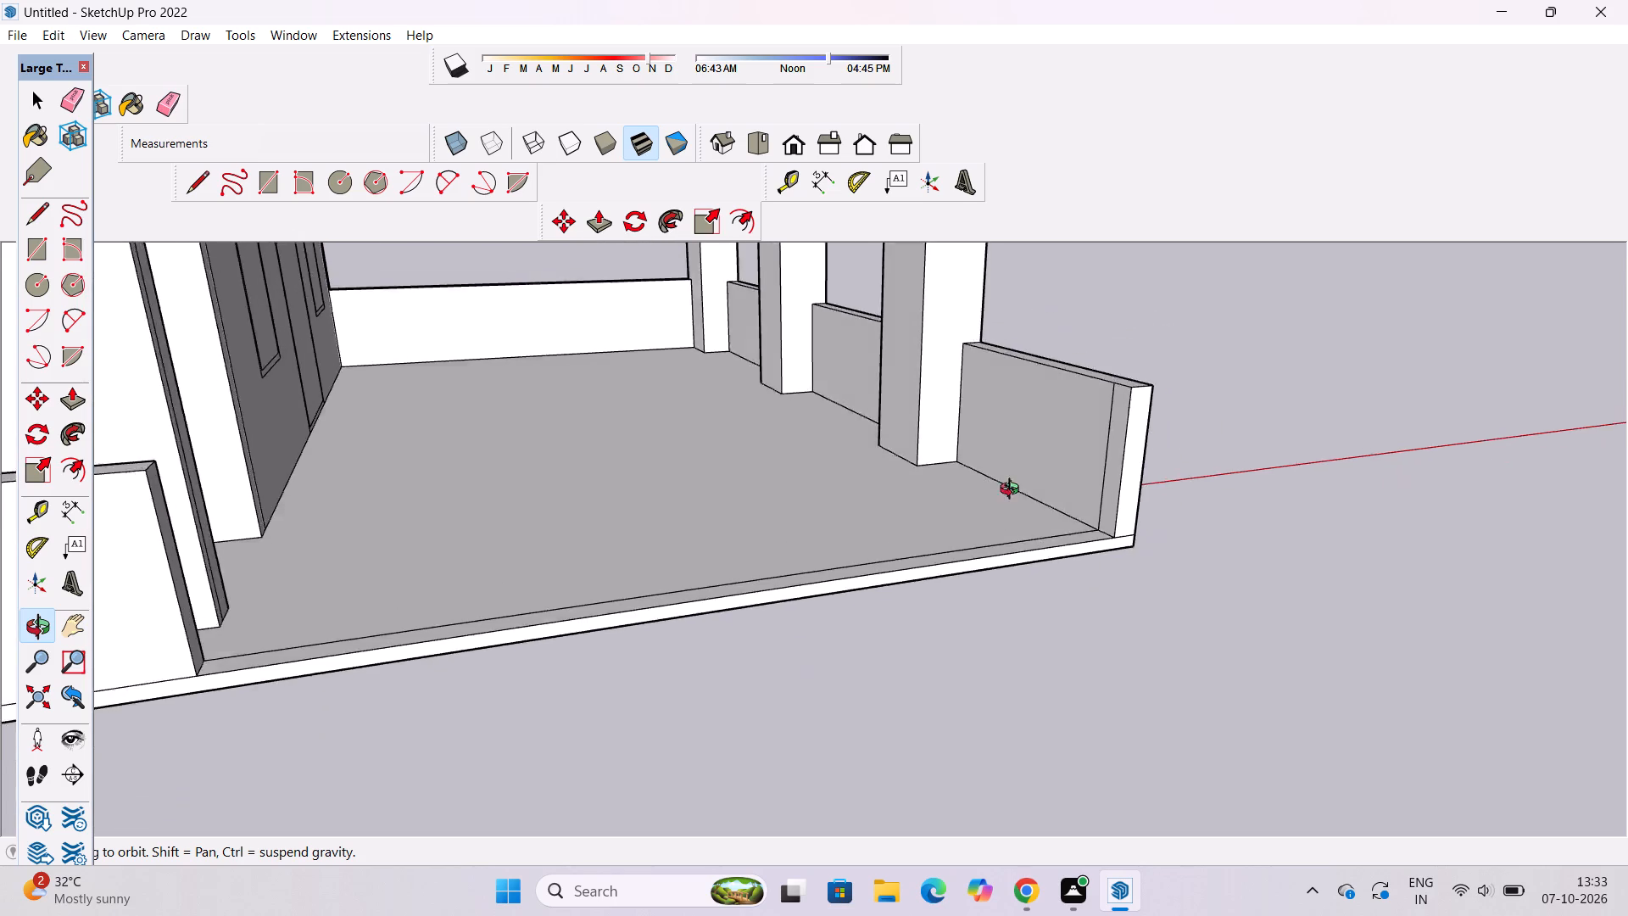
pyautogui.moveTo(1013, 491); pyautogui.dragTo(894, 562)
pyautogui.keyDown('shift'); pyautogui.moveTo(788, 583); pyautogui.dragTo(1112, 483); pyautogui.keyUp('shift')
pyautogui.keyDown('shift'); pyautogui.scroll(-5, 1090, 483); pyautogui.keyUp('shift')
pyautogui.keyDown('shift'); pyautogui.moveTo(1068, 502); pyautogui.dragTo(1054, 563); pyautogui.keyUp('shift')
pyautogui.moveTo(1032, 586); pyautogui.dragTo(1060, 516)
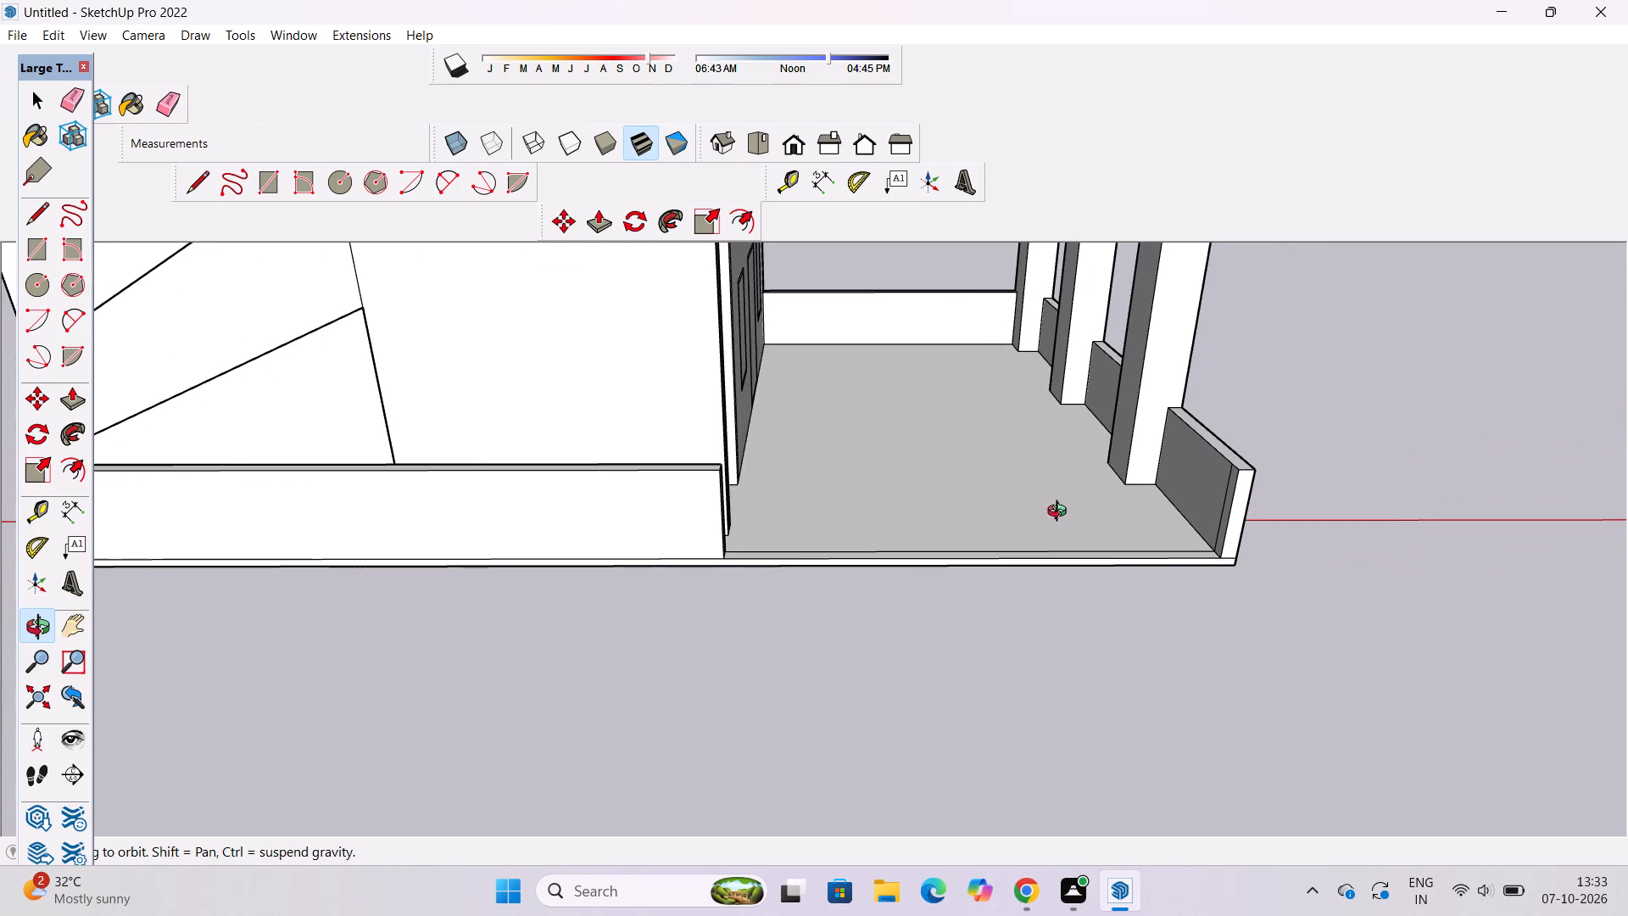
pyautogui.scroll(1, 1061, 513)
pyautogui.moveTo(978, 554); pyautogui.dragTo(991, 523)
pyautogui.scroll(-4, 992, 516)
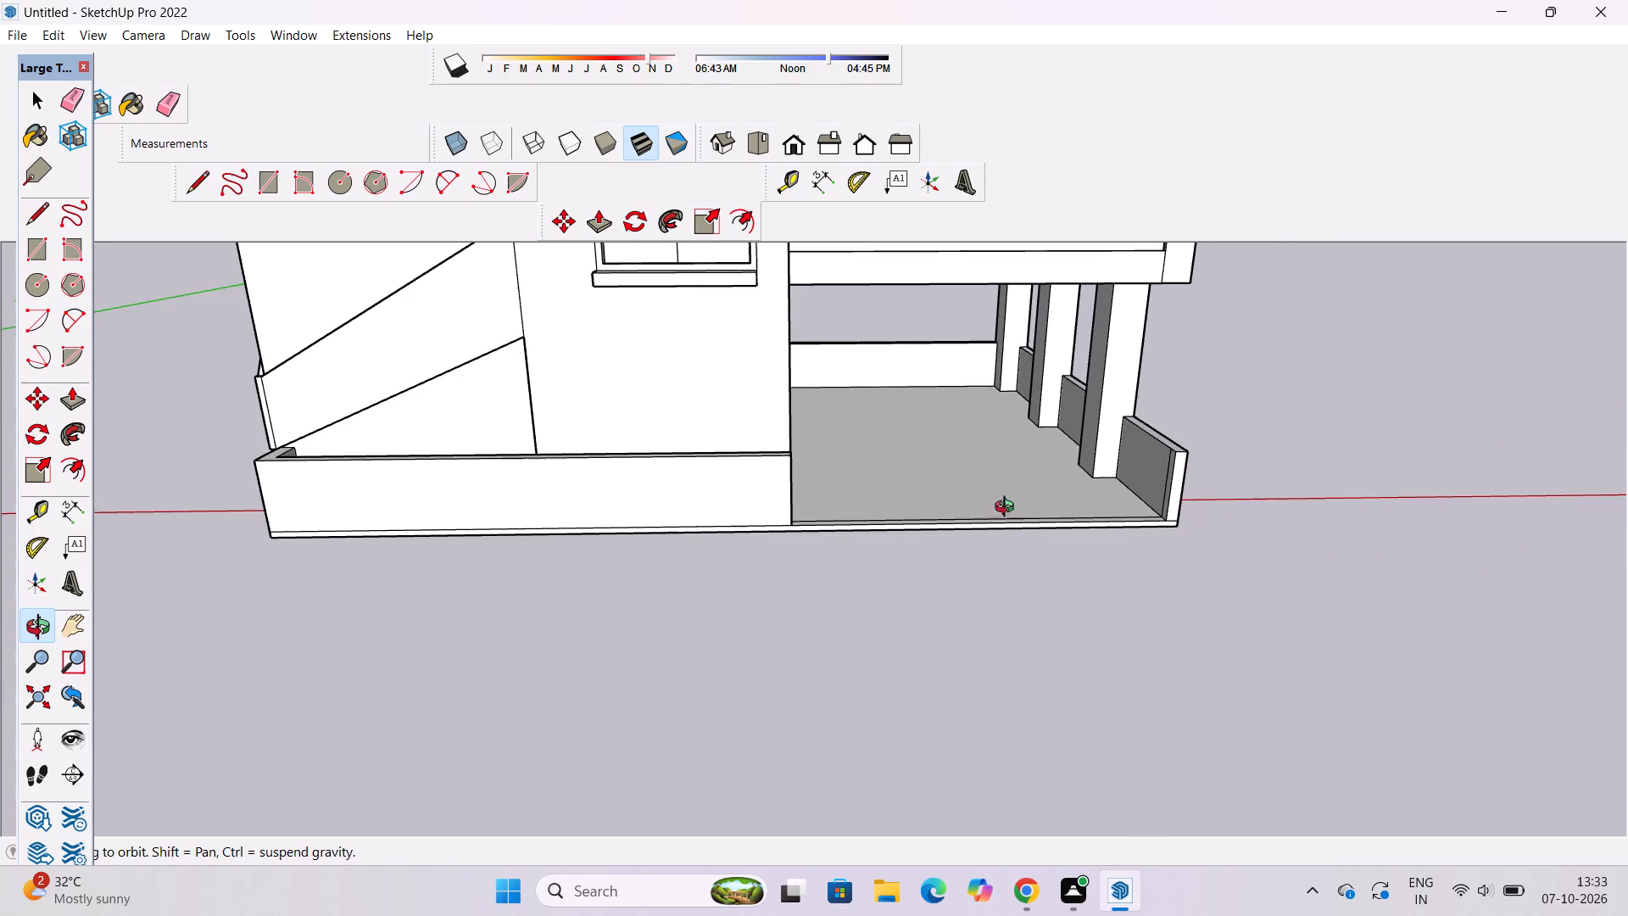
pyautogui.keyDown('shift'); pyautogui.moveTo(1023, 500); pyautogui.dragTo(943, 570); pyautogui.keyUp('shift')
pyautogui.scroll(2, 932, 584)
pyautogui.keyDown('shift'); pyautogui.moveTo(924, 573); pyautogui.dragTo(888, 639); pyautogui.keyUp('shift')
pyautogui.moveTo(839, 659); pyautogui.dragTo(532, 624)
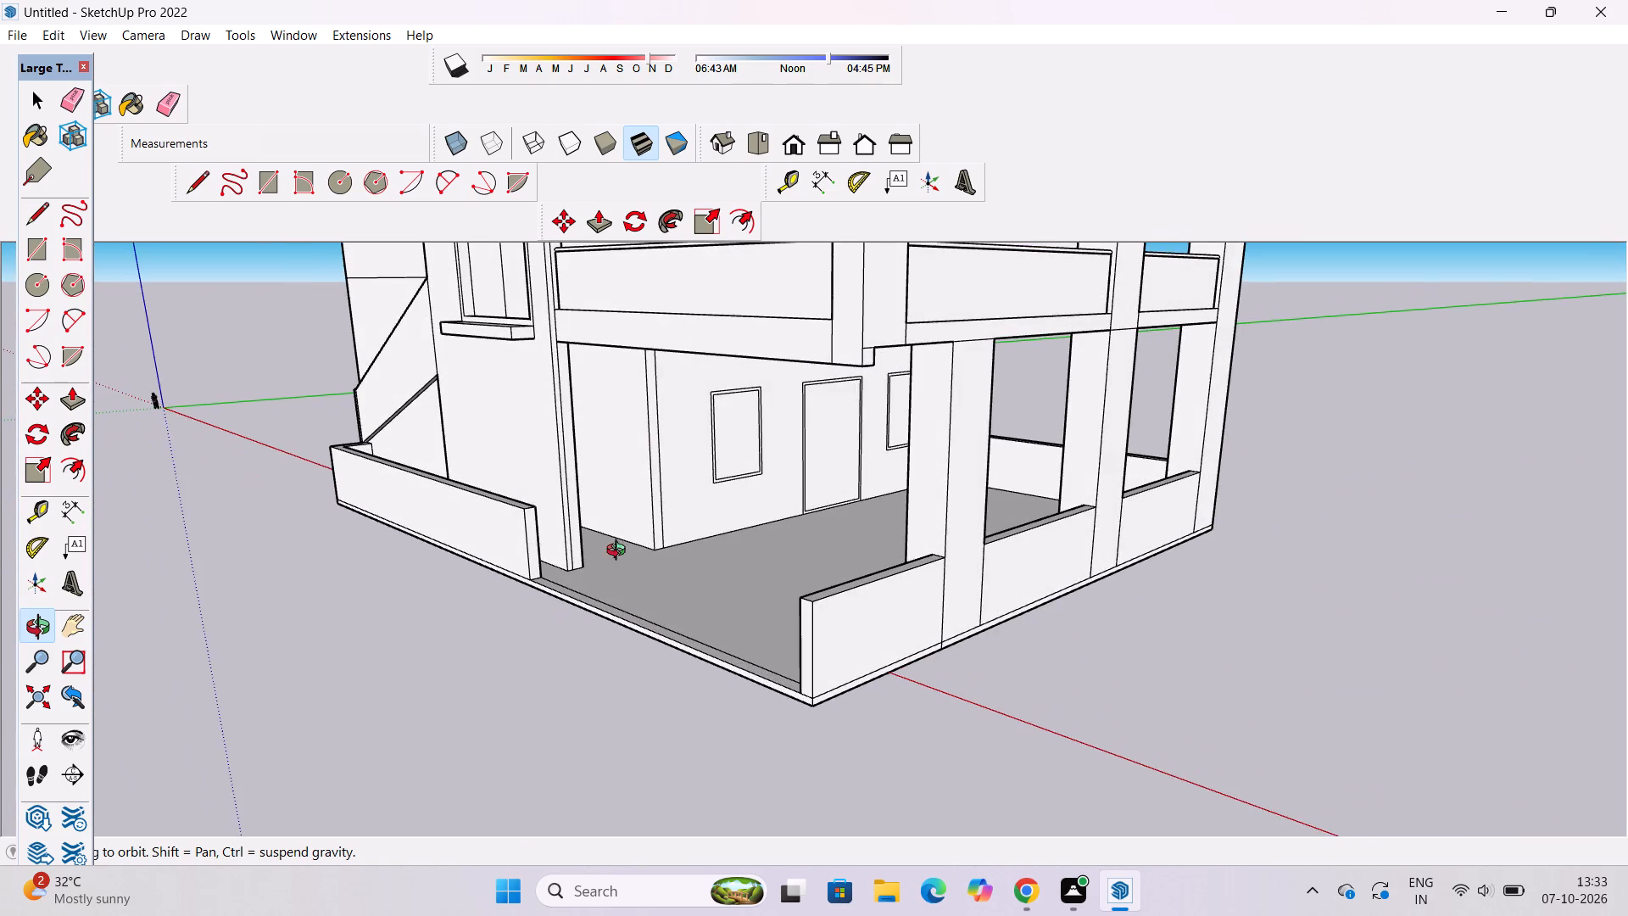
pyautogui.scroll(5, 571, 539)
pyautogui.keyDown('shift'); pyautogui.moveTo(571, 537); pyautogui.dragTo(637, 704); pyautogui.keyUp('shift')
pyautogui.keyDown('shift'); pyautogui.moveTo(638, 645); pyautogui.dragTo(639, 664); pyautogui.keyUp('shift')
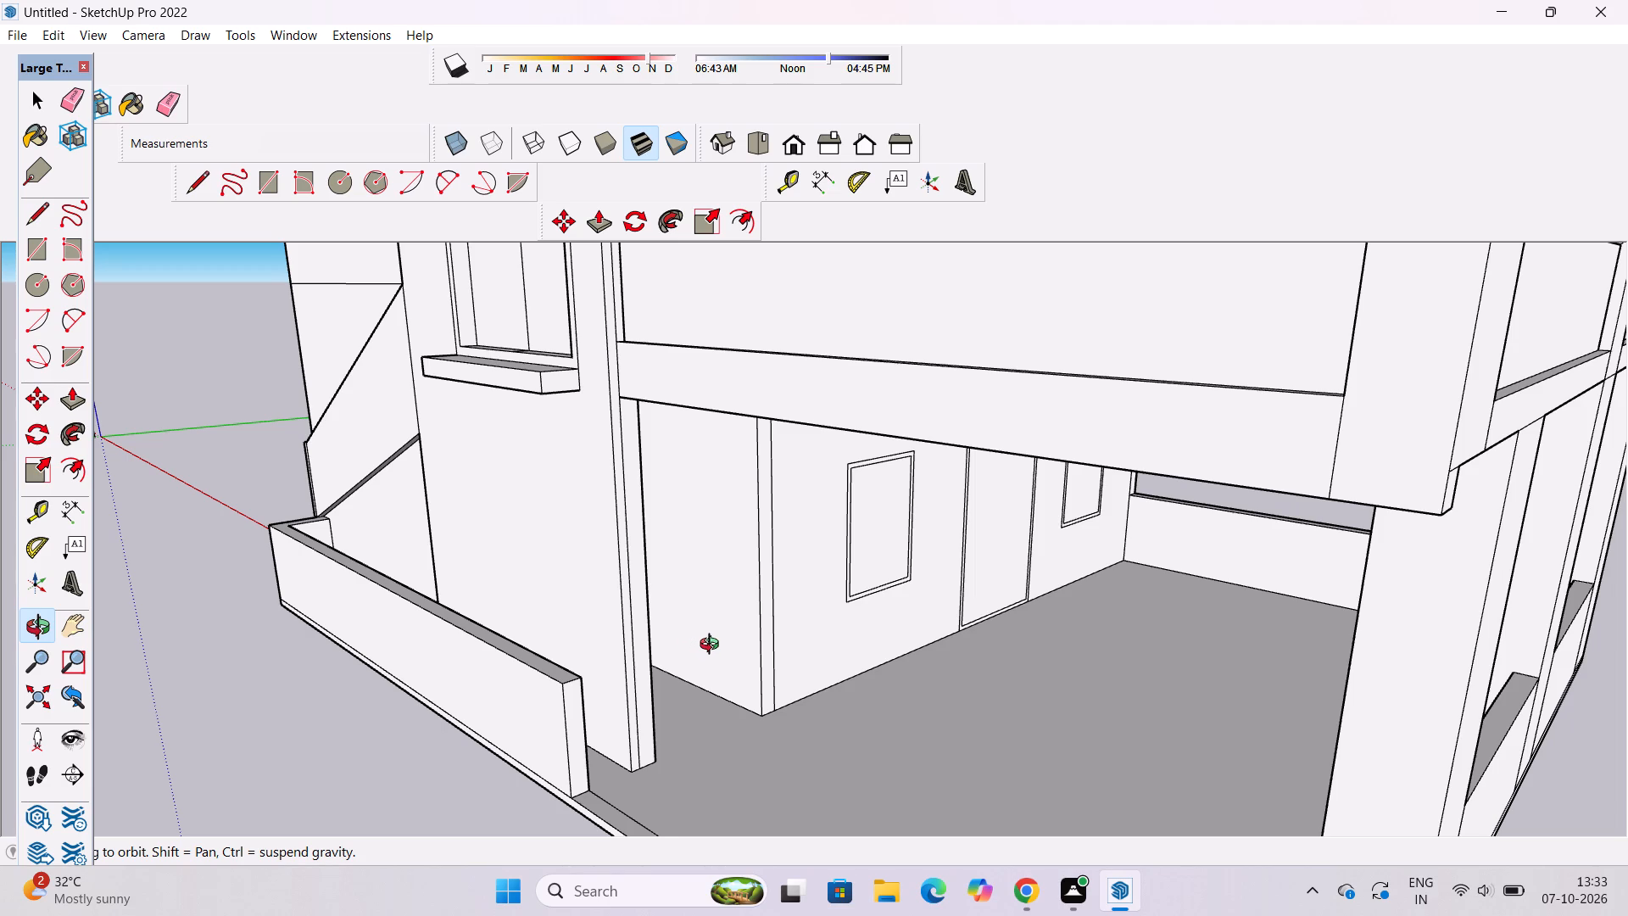
# Examine the whole building from the front, checking the windows, balconies and ground-floor walls.
pyautogui.press('space')
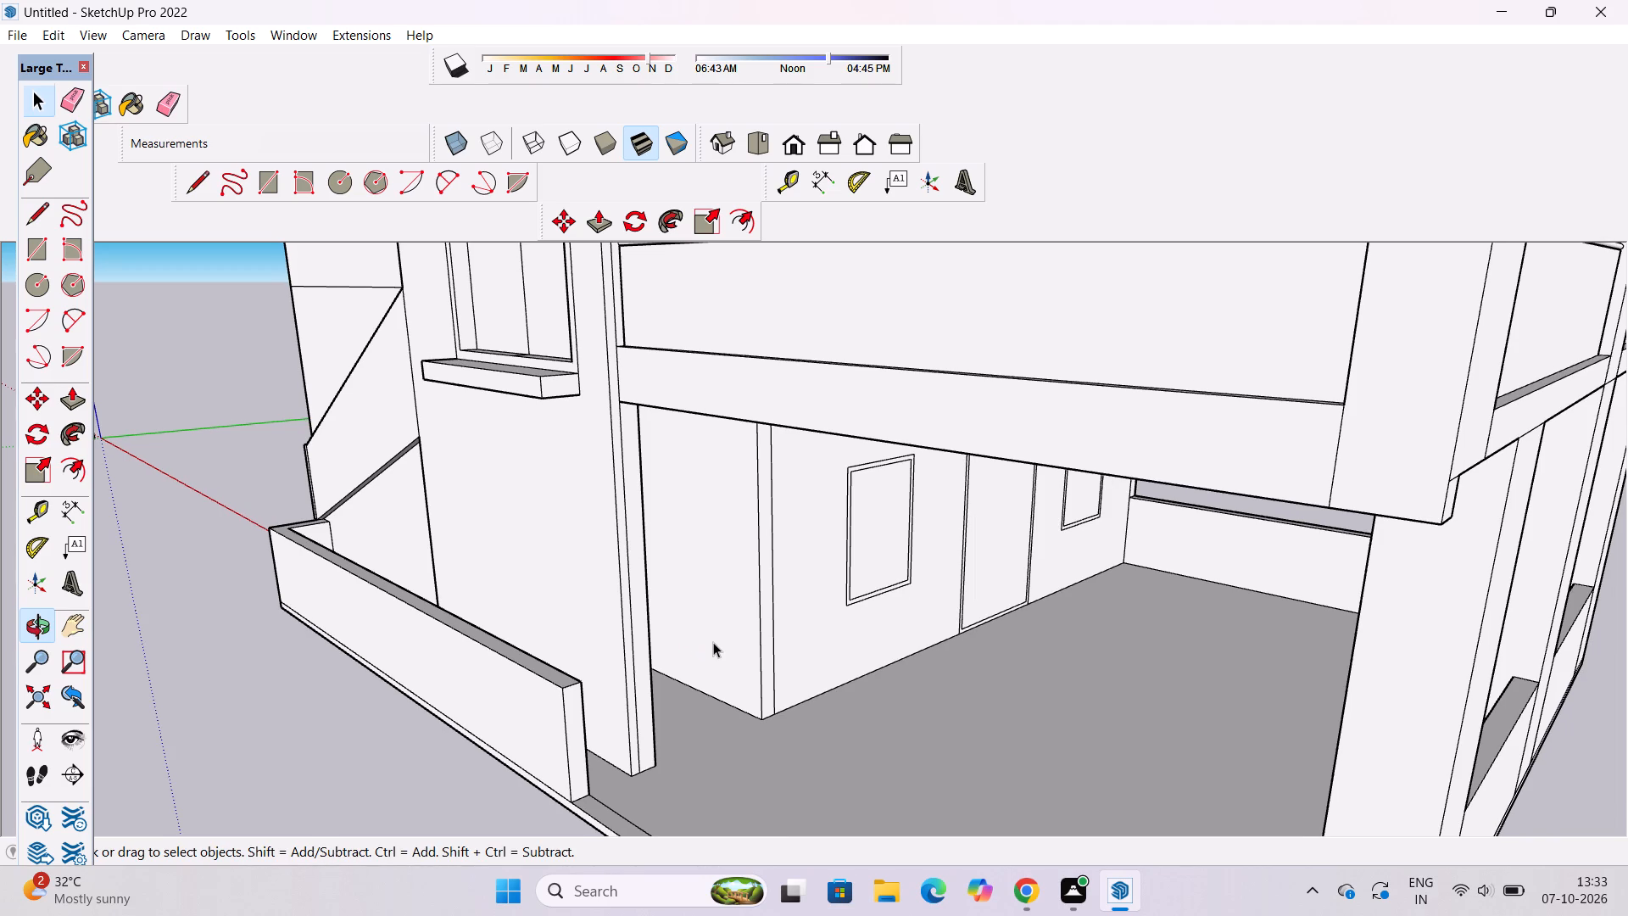
pyautogui.press('o')
pyautogui.scroll(-7, 716, 637)
pyautogui.moveTo(682, 669); pyautogui.dragTo(1039, 714)
pyautogui.moveTo(1039, 714); pyautogui.dragTo(675, 663)
pyautogui.keyDown('shift'); pyautogui.moveTo(978, 712); pyautogui.dragTo(943, 652); pyautogui.keyUp('shift')
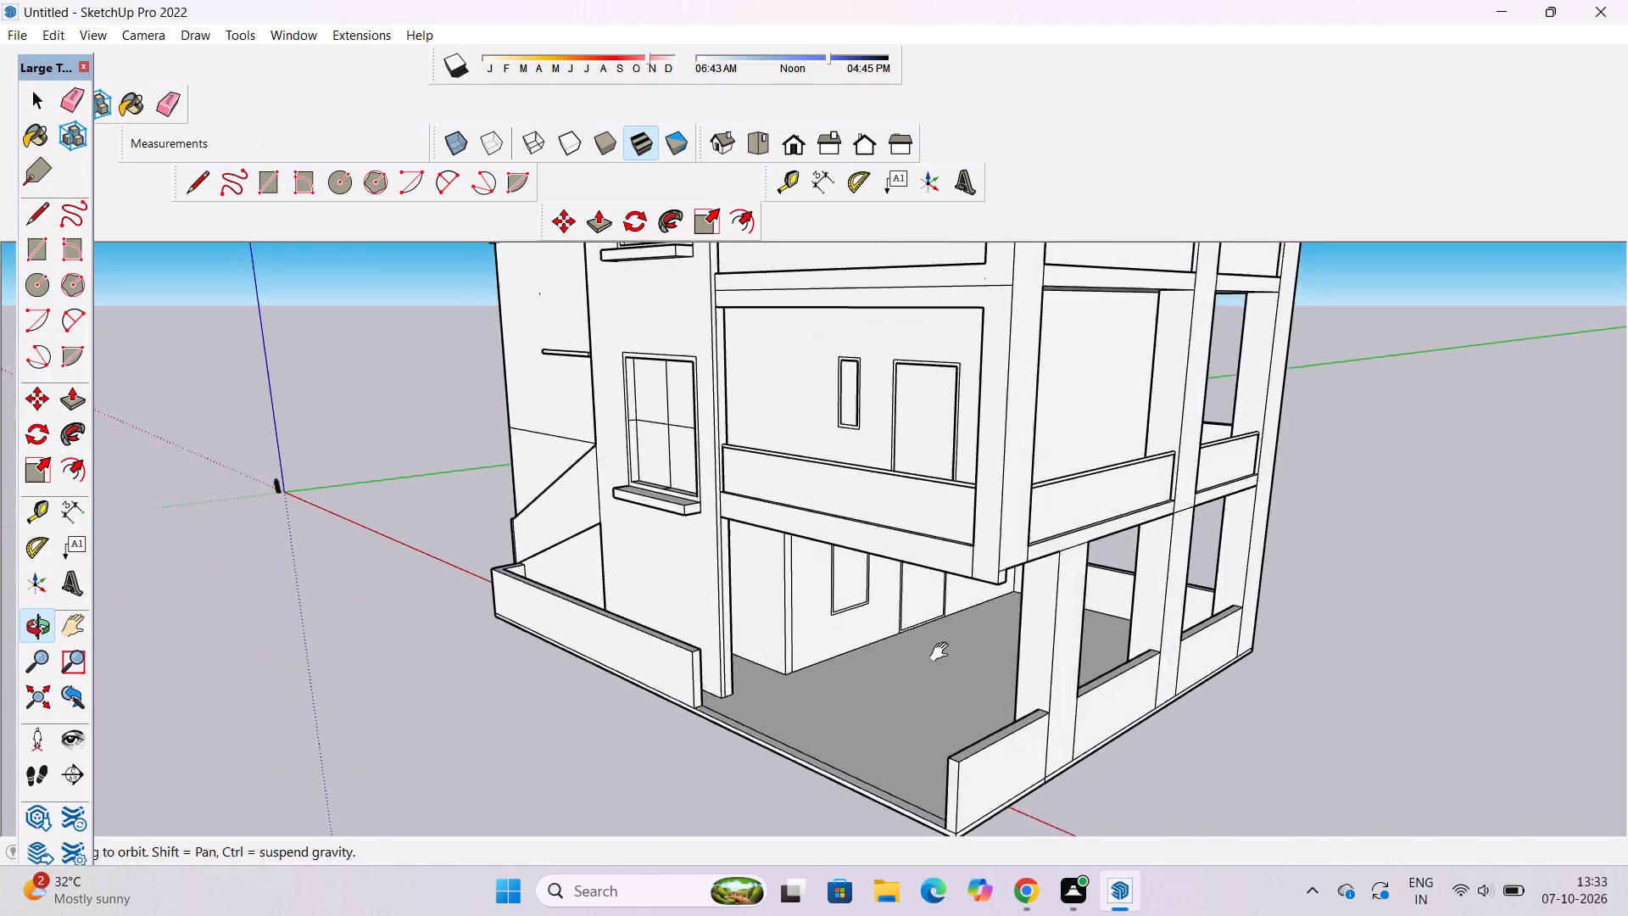
pyautogui.keyDown('shift'); pyautogui.moveTo(943, 652); pyautogui.dragTo(834, 562); pyautogui.keyUp('shift')
pyautogui.moveTo(1039, 604); pyautogui.dragTo(842, 616)
pyautogui.moveTo(794, 616); pyautogui.dragTo(1280, 657)
pyautogui.scroll(-5, 851, 554)
pyautogui.keyDown('shift'); pyautogui.moveTo(851, 554); pyautogui.dragTo(906, 662); pyautogui.keyUp('shift')
pyautogui.moveTo(900, 654); pyautogui.dragTo(927, 563)
pyautogui.scroll(-5, 905, 514)
pyautogui.keyDown('shift'); pyautogui.moveTo(922, 505); pyautogui.dragTo(818, 600); pyautogui.keyUp('shift')
pyautogui.scroll(-1, 778, 529)
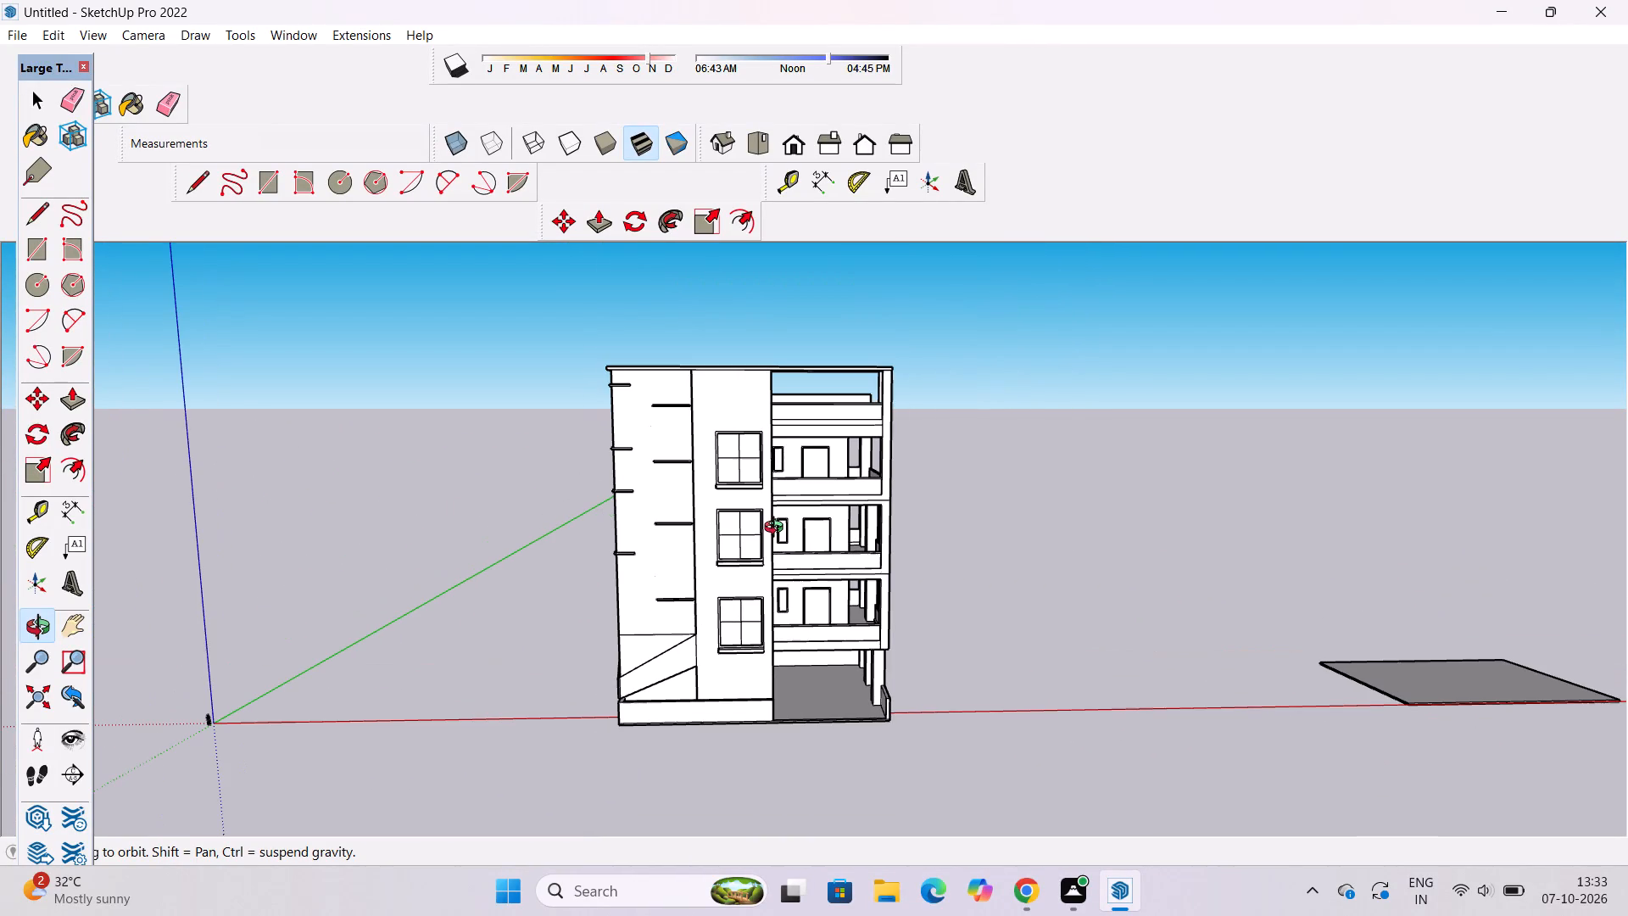
pyautogui.moveTo(694, 550); pyautogui.dragTo(845, 609)
pyautogui.scroll(4, 743, 495)
pyautogui.moveTo(704, 491); pyautogui.dragTo(616, 448)
pyautogui.keyDown('shift'); pyautogui.moveTo(628, 437); pyautogui.dragTo(694, 666); pyautogui.keyUp('shift')
pyautogui.moveTo(708, 634); pyautogui.dragTo(705, 533)
pyautogui.keyDown('shift'); pyautogui.moveTo(752, 683); pyautogui.dragTo(784, 510); pyautogui.keyUp('shift')
pyautogui.scroll(-5, 784, 508)
pyautogui.moveTo(800, 531); pyautogui.dragTo(802, 548)
pyautogui.keyDown('shift'); pyautogui.moveTo(802, 548); pyautogui.dragTo(802, 505); pyautogui.keyUp('shift')
pyautogui.moveTo(802, 514); pyautogui.dragTo(810, 595)
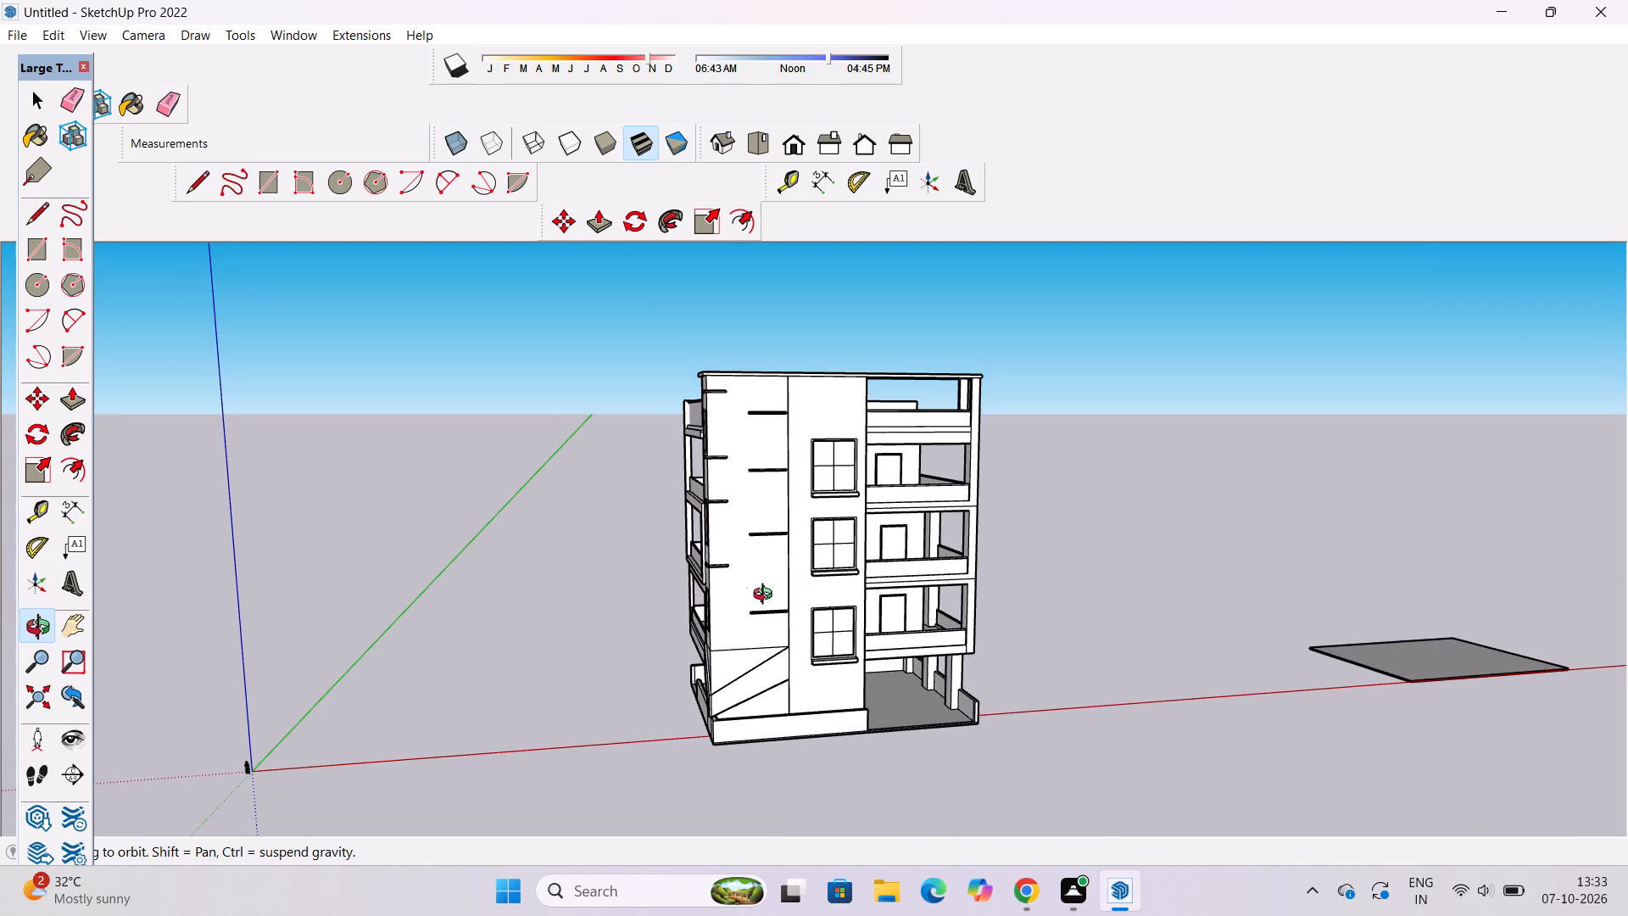
pyautogui.scroll(-3, 767, 596)
pyautogui.moveTo(787, 694); pyautogui.dragTo(800, 752)
pyautogui.scroll(10, 836, 634)
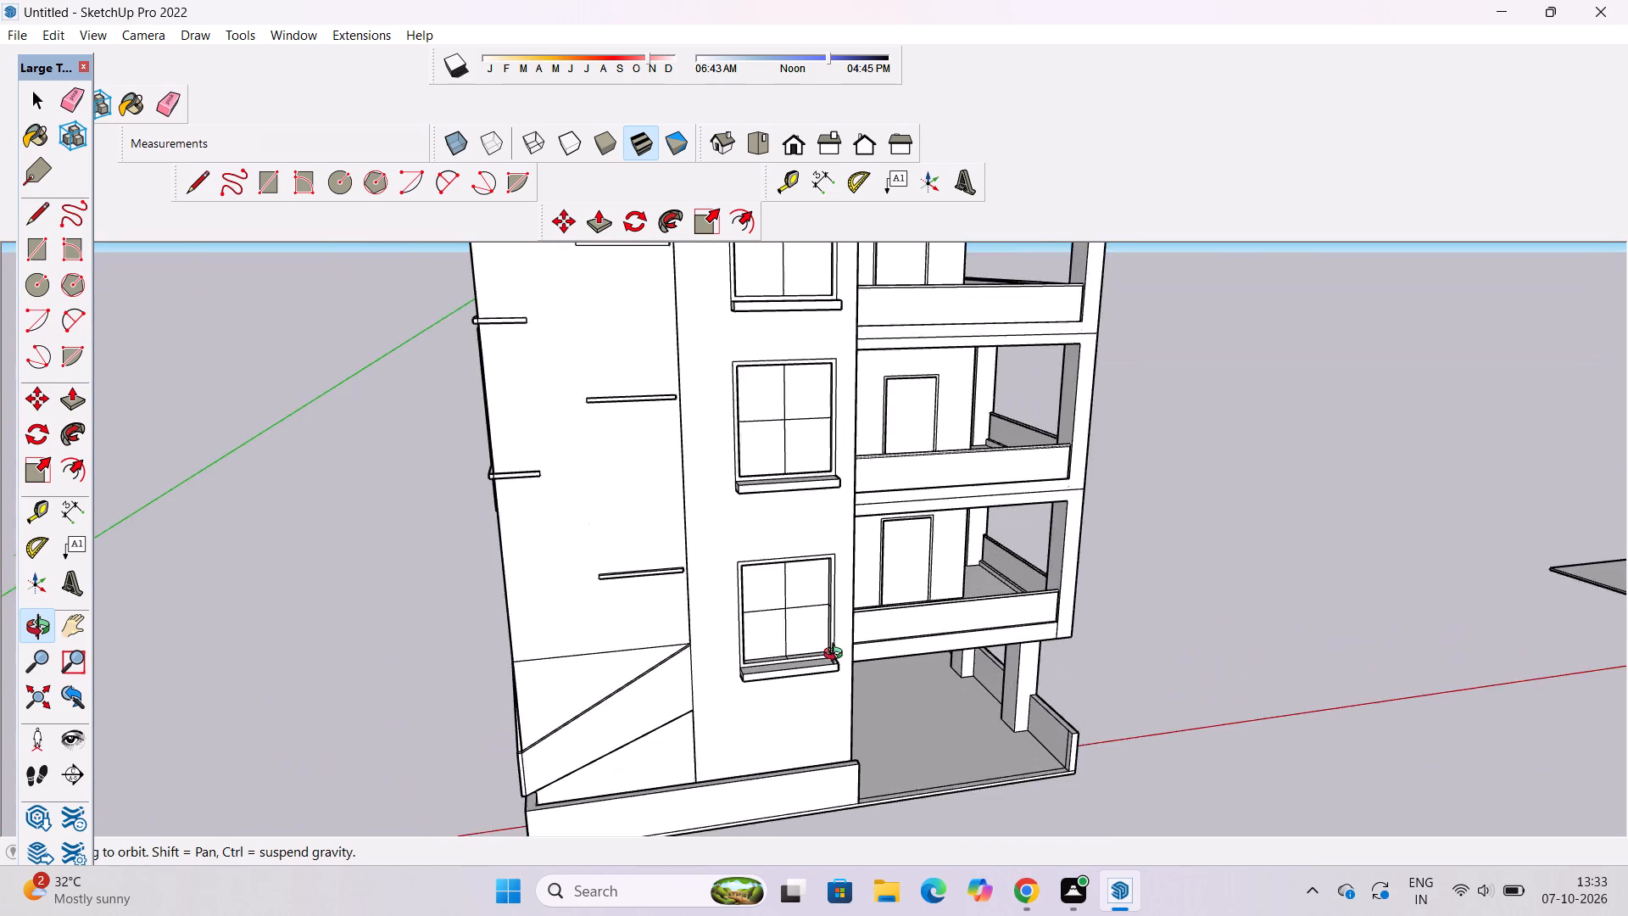
pyautogui.scroll(7, 837, 656)
pyautogui.keyDown('shift'); pyautogui.click(812, 695); pyautogui.keyUp('shift')
pyautogui.keyDown('shift'); pyautogui.click(810, 696); pyautogui.keyUp('shift')
pyautogui.moveTo(810, 696); pyautogui.dragTo(817, 624)
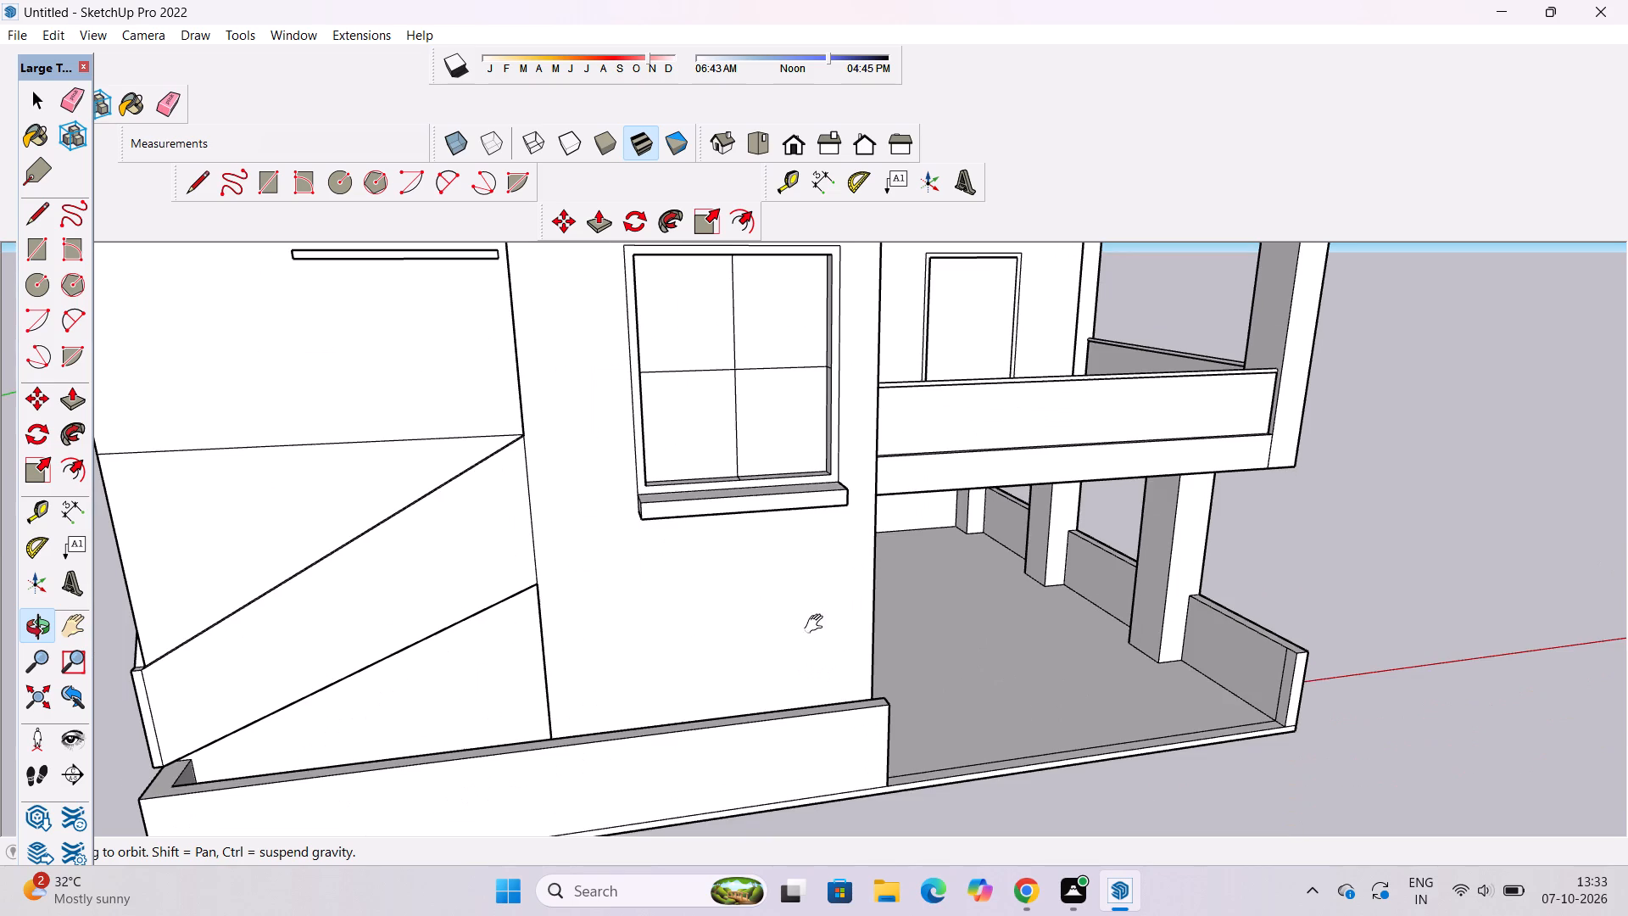
pyautogui.keyDown('shift'); pyautogui.moveTo(806, 615); pyautogui.dragTo(806, 671); pyautogui.keyUp('shift')
pyautogui.moveTo(803, 672); pyautogui.dragTo(792, 655)
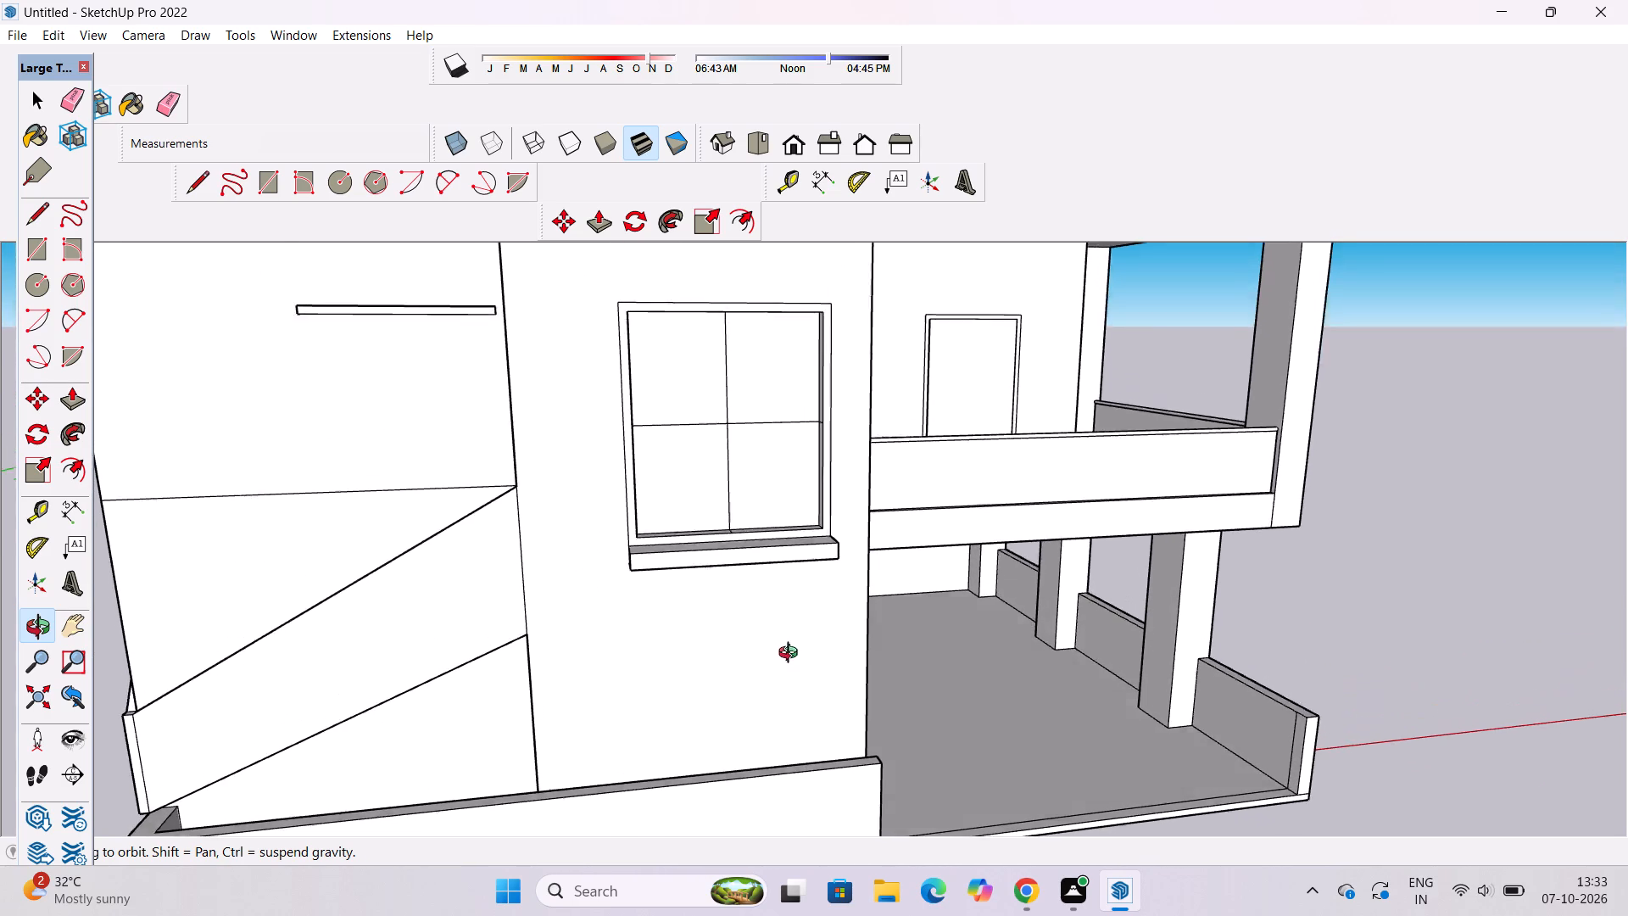
pyautogui.moveTo(792, 655); pyautogui.dragTo(791, 647)
pyautogui.keyDown('shift'); pyautogui.moveTo(789, 641); pyautogui.dragTo(803, 672); pyautogui.keyUp('shift')
pyautogui.scroll(-2, 821, 664)
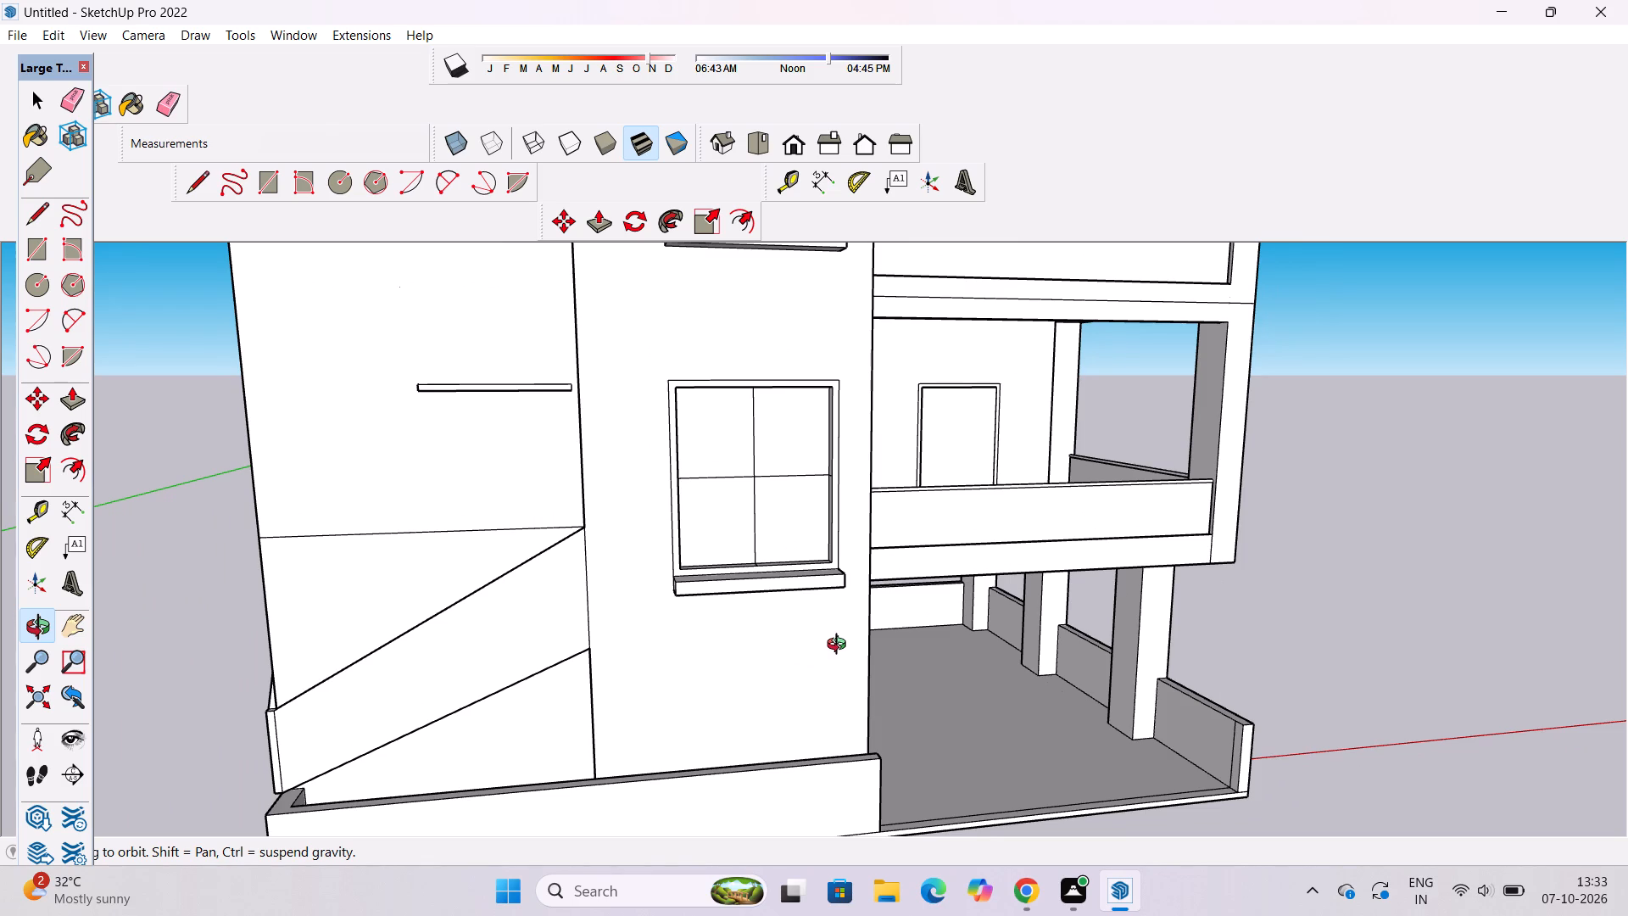
pyautogui.scroll(-3, 842, 644)
pyautogui.keyDown('shift'); pyautogui.moveTo(843, 634); pyautogui.dragTo(835, 673); pyautogui.keyUp('shift')
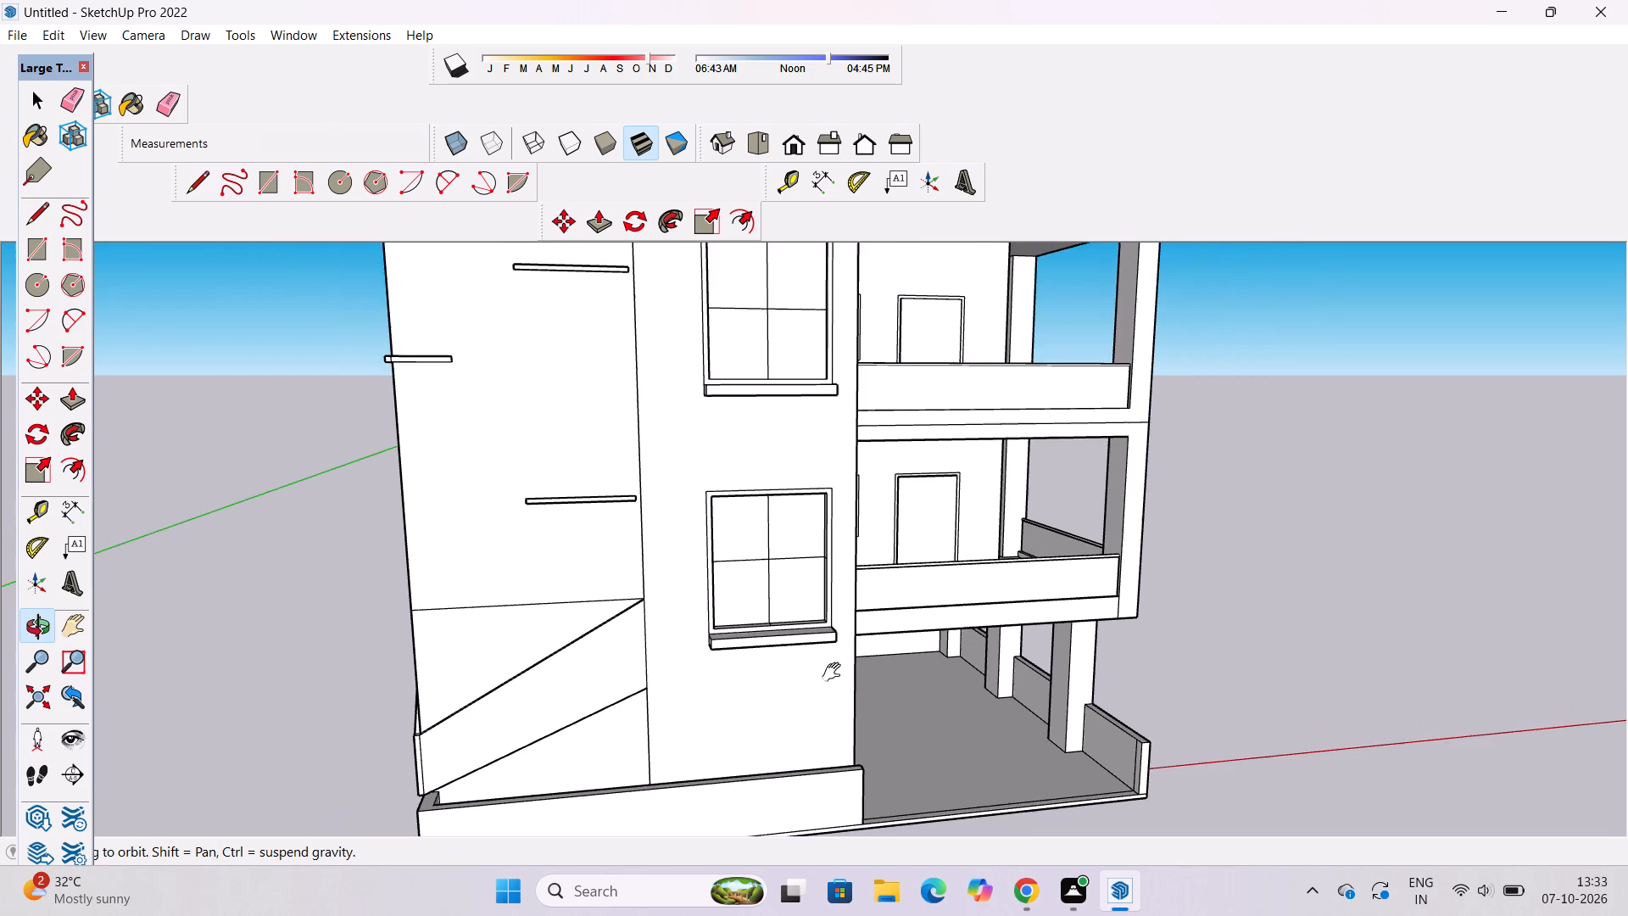
pyautogui.scroll(3, 833, 673)
# Paint the outer faces of the three front balcony parapets with Translucent Glass Gray from the Glass and Mirrors materials.
pyautogui.press('b')
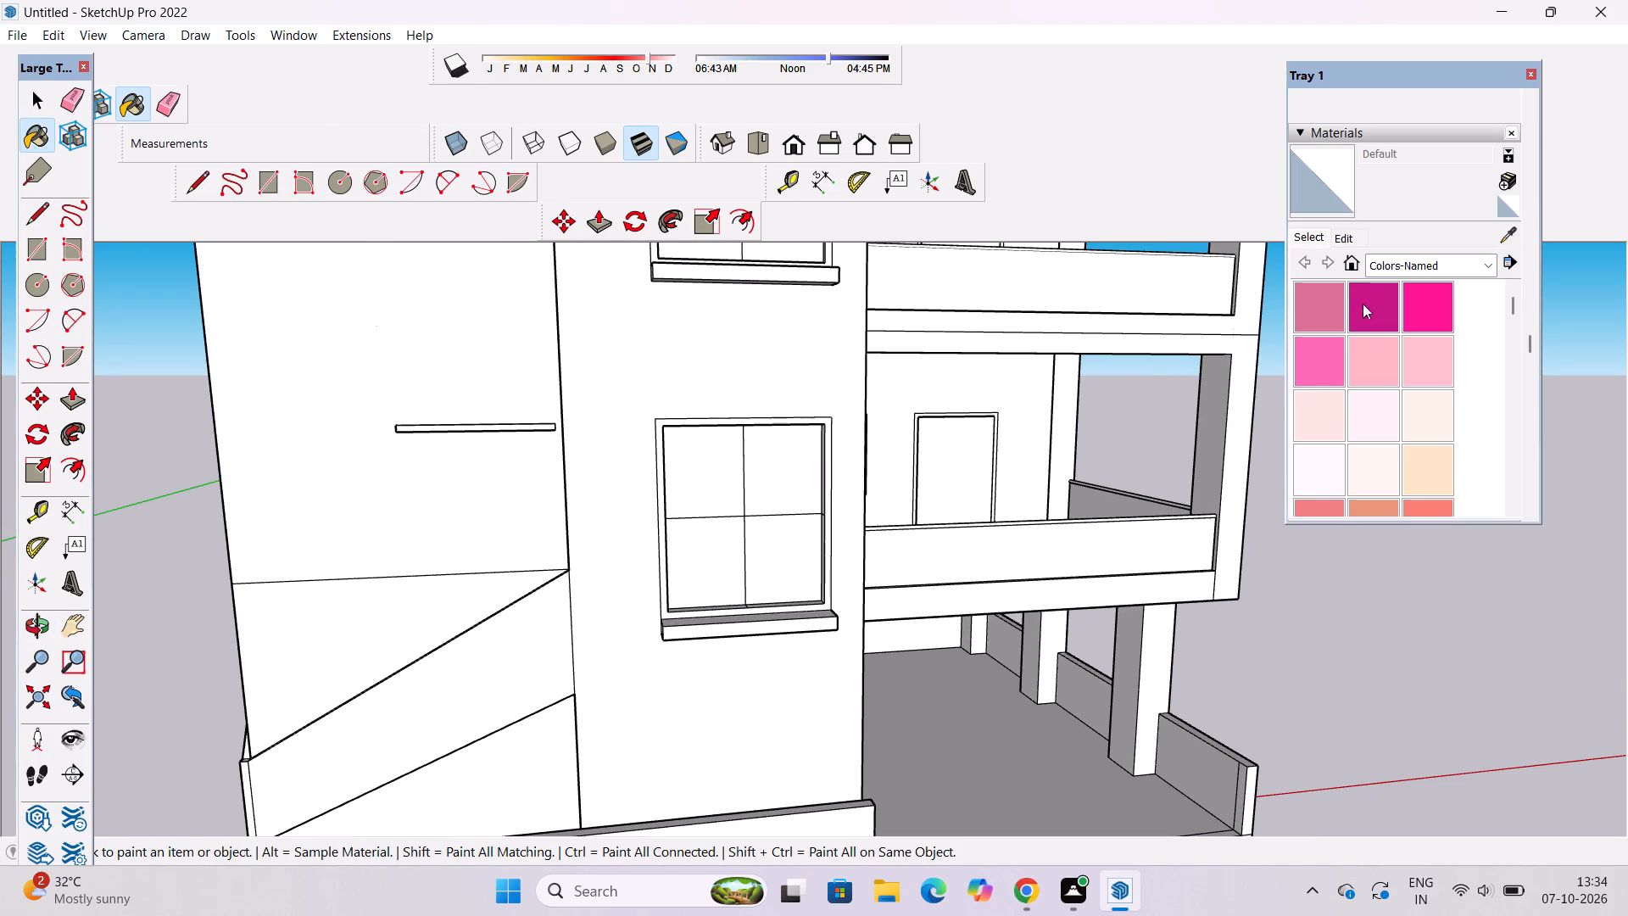
pyautogui.click(1402, 265)
pyautogui.click(1426, 371)
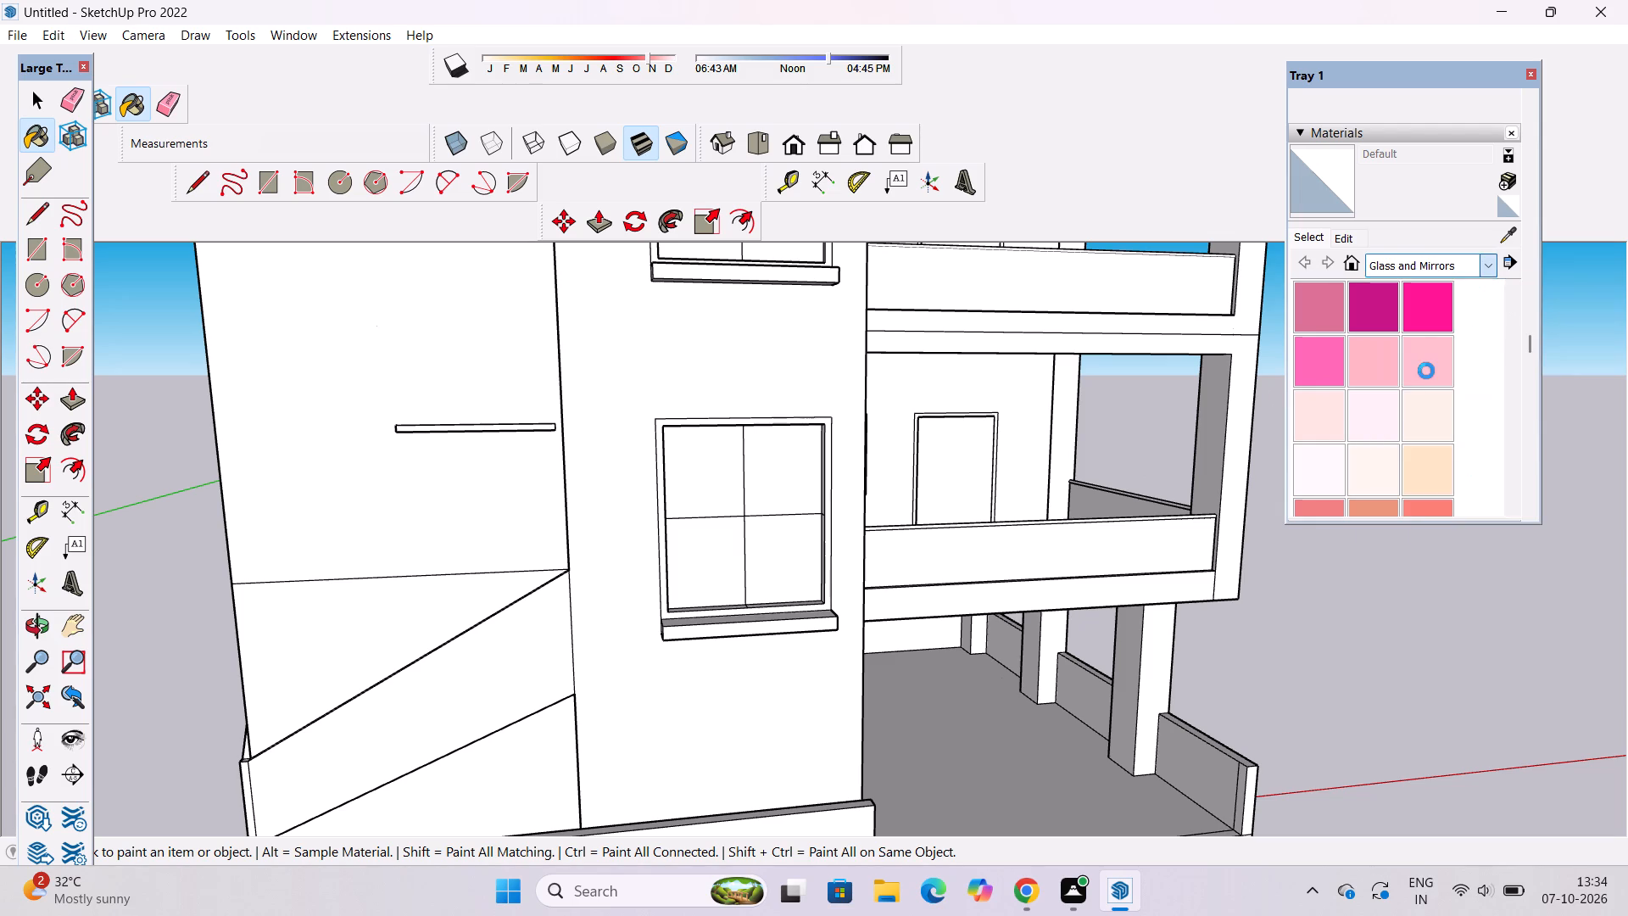
pyautogui.scroll(-6, 701, 475)
pyautogui.click(1501, 360)
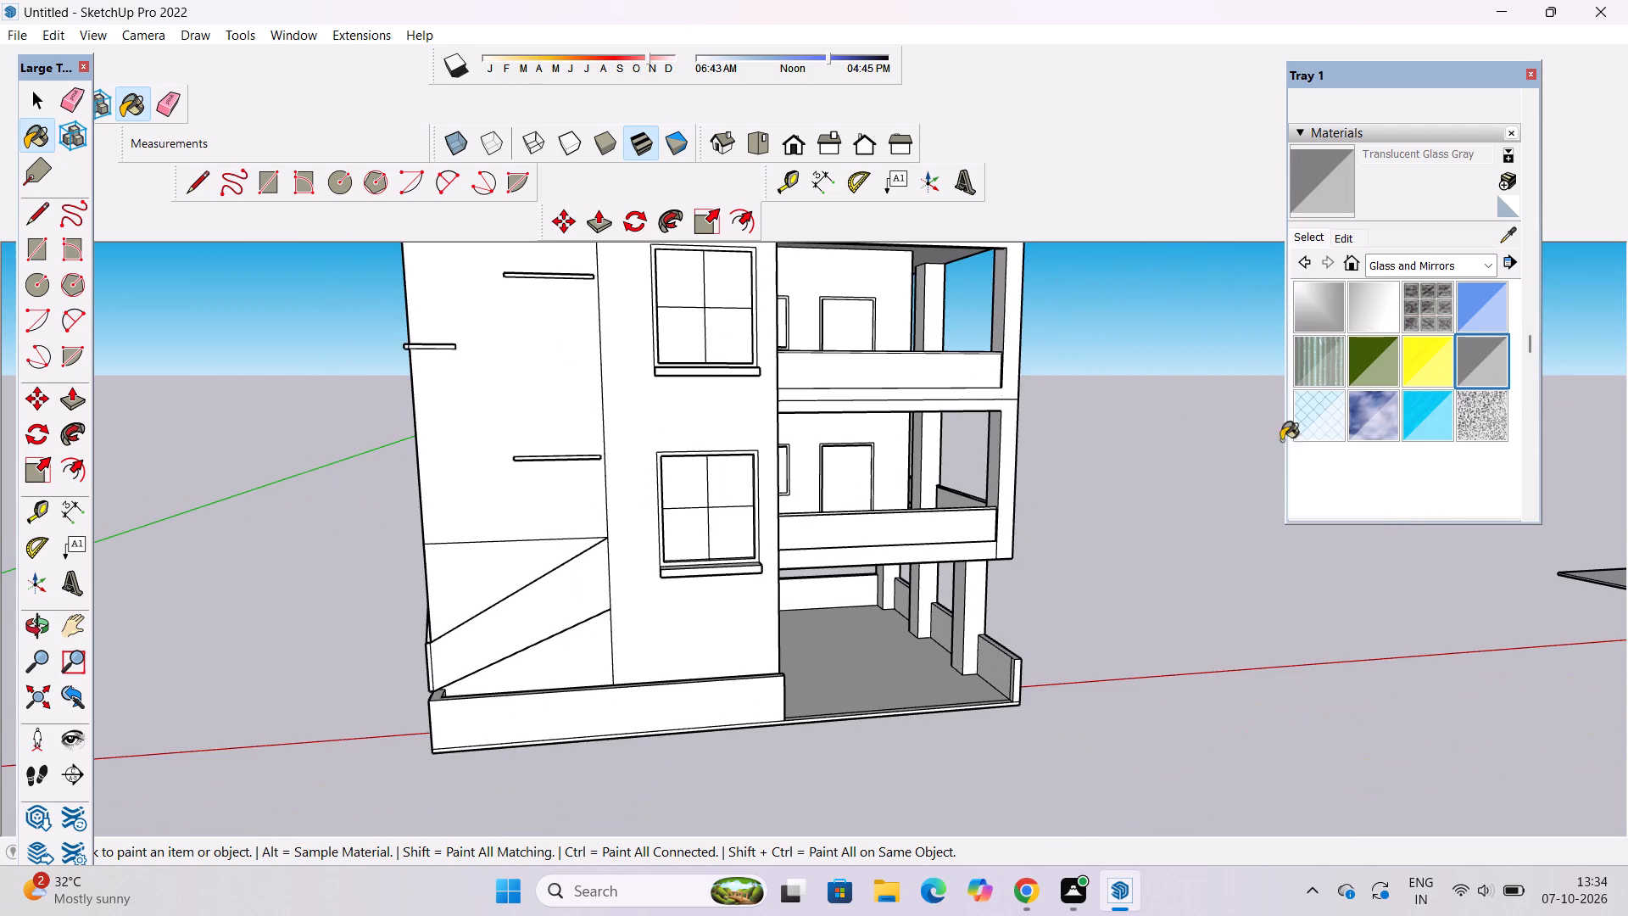
pyautogui.scroll(-4, 622, 595)
pyautogui.scroll(9, 935, 416)
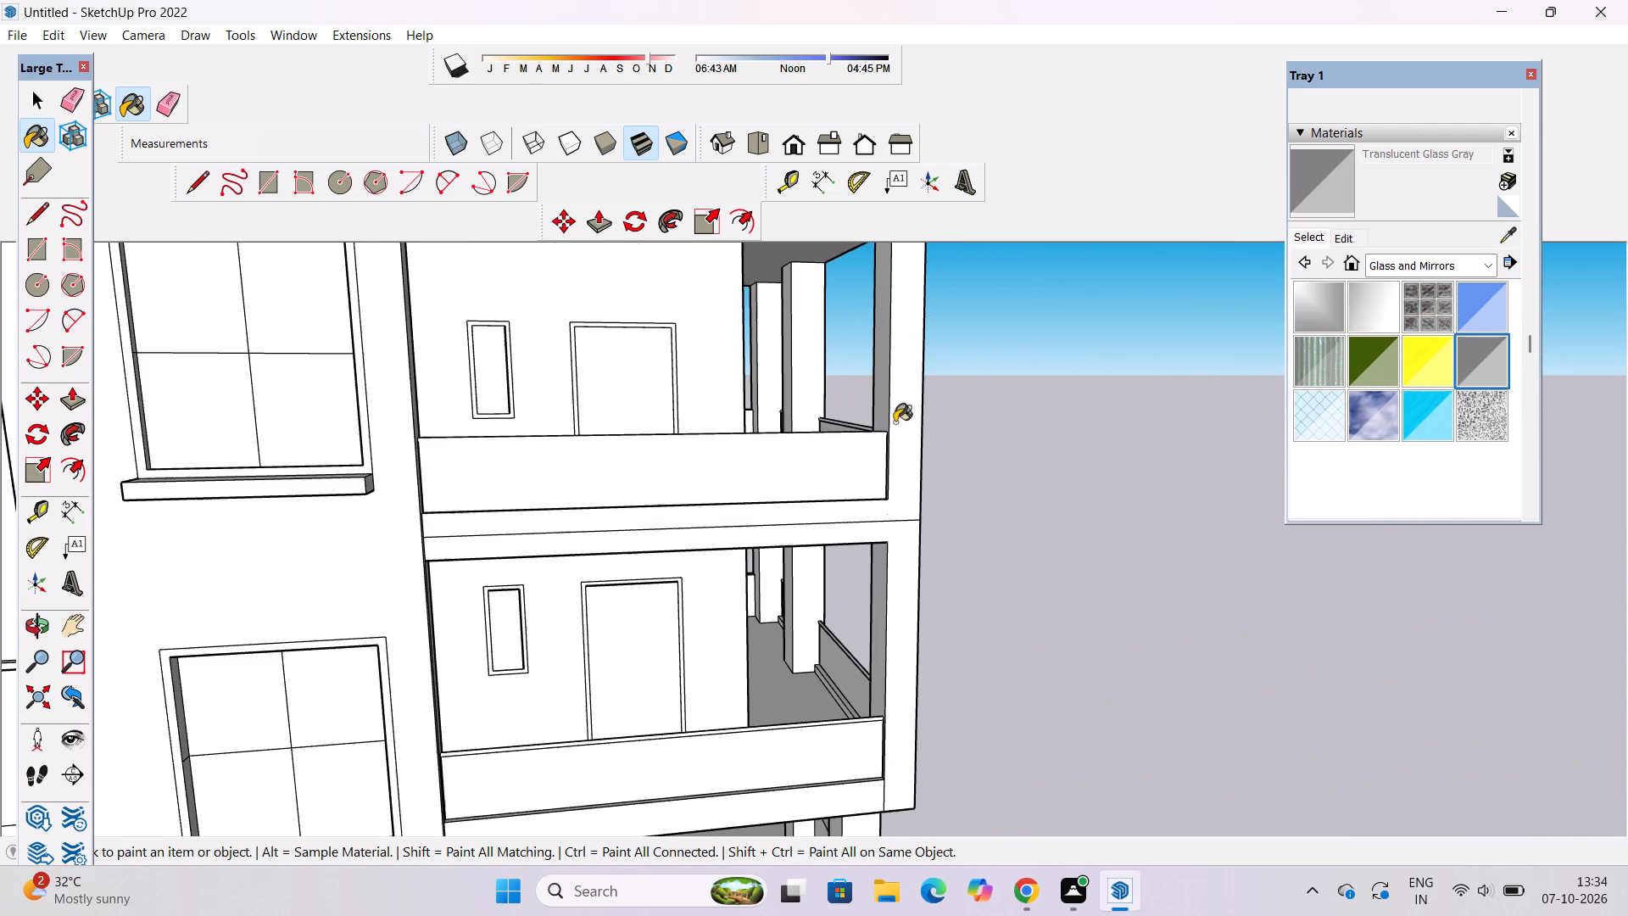
pyautogui.click(822, 749)
pyautogui.click(825, 470)
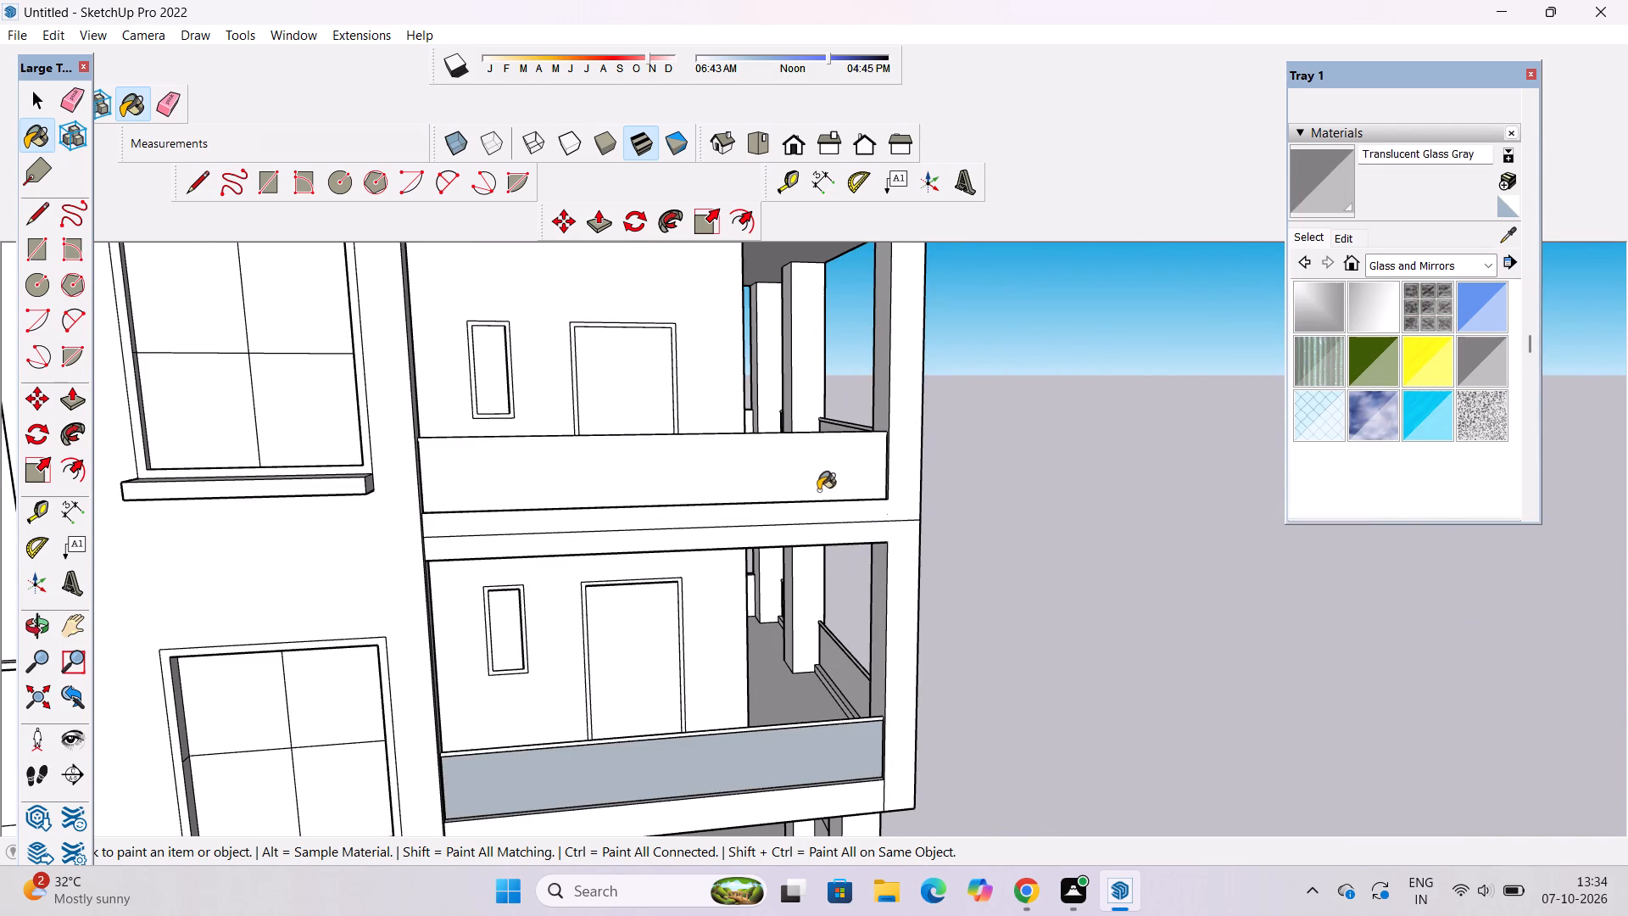
pyautogui.scroll(-7, 730, 786)
pyautogui.click(763, 473)
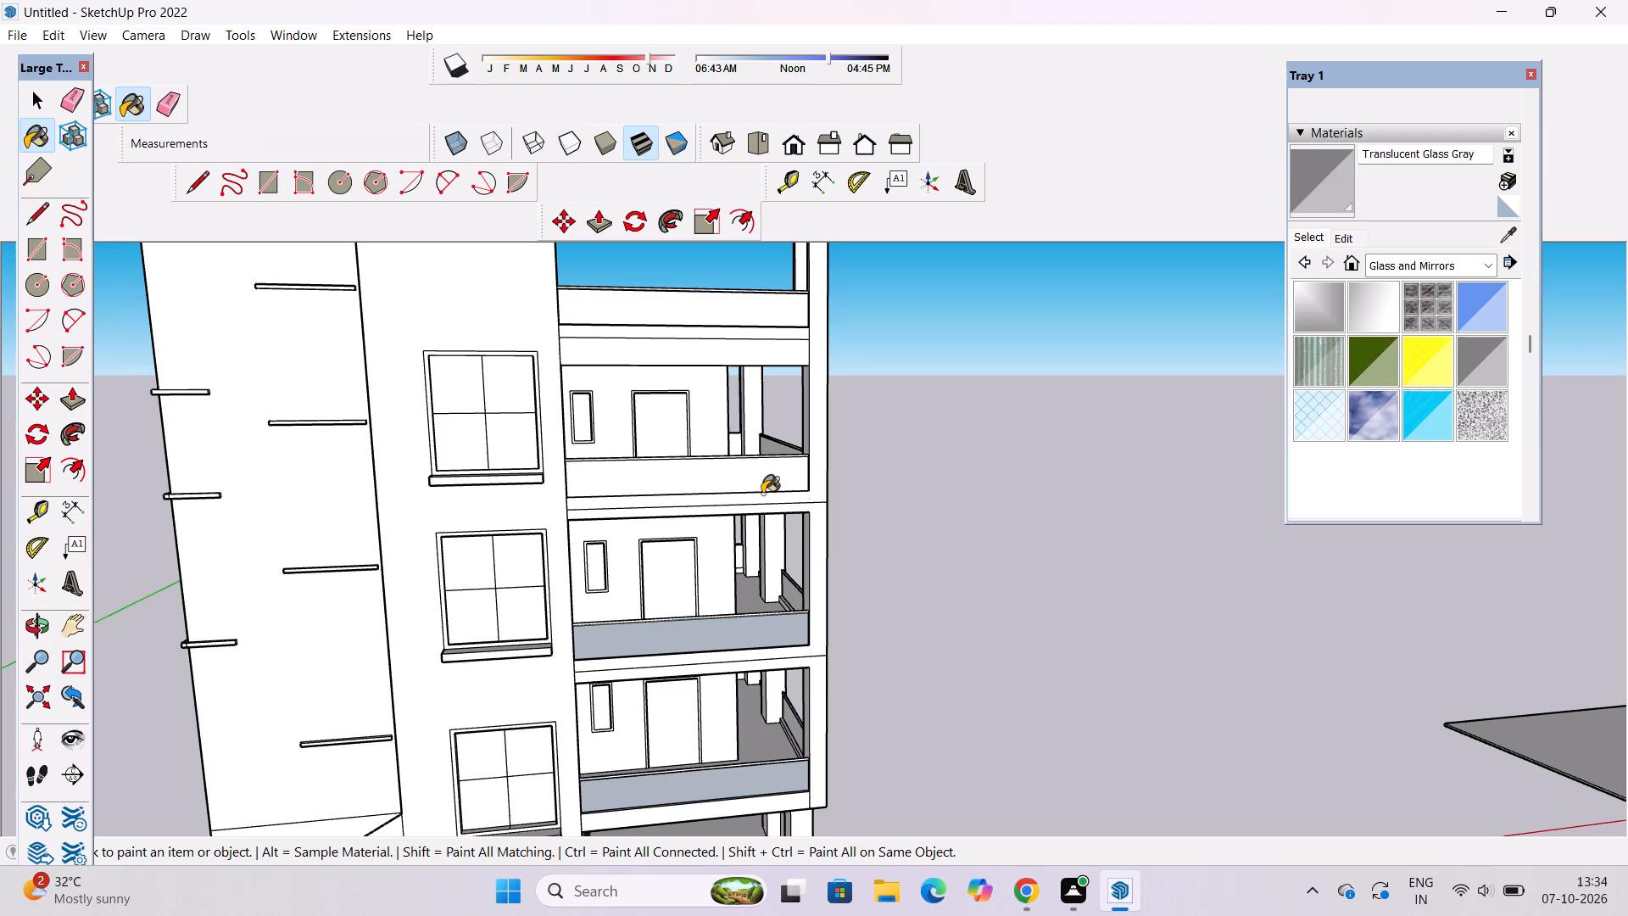
# Paint the outer faces of the column-side balcony parapets on the three floors with Translucent Glass Gray.
pyautogui.press('o')
pyautogui.moveTo(963, 420); pyautogui.dragTo(303, 554)
pyautogui.scroll(3, 722, 470)
pyautogui.moveTo(996, 444); pyautogui.dragTo(897, 458)
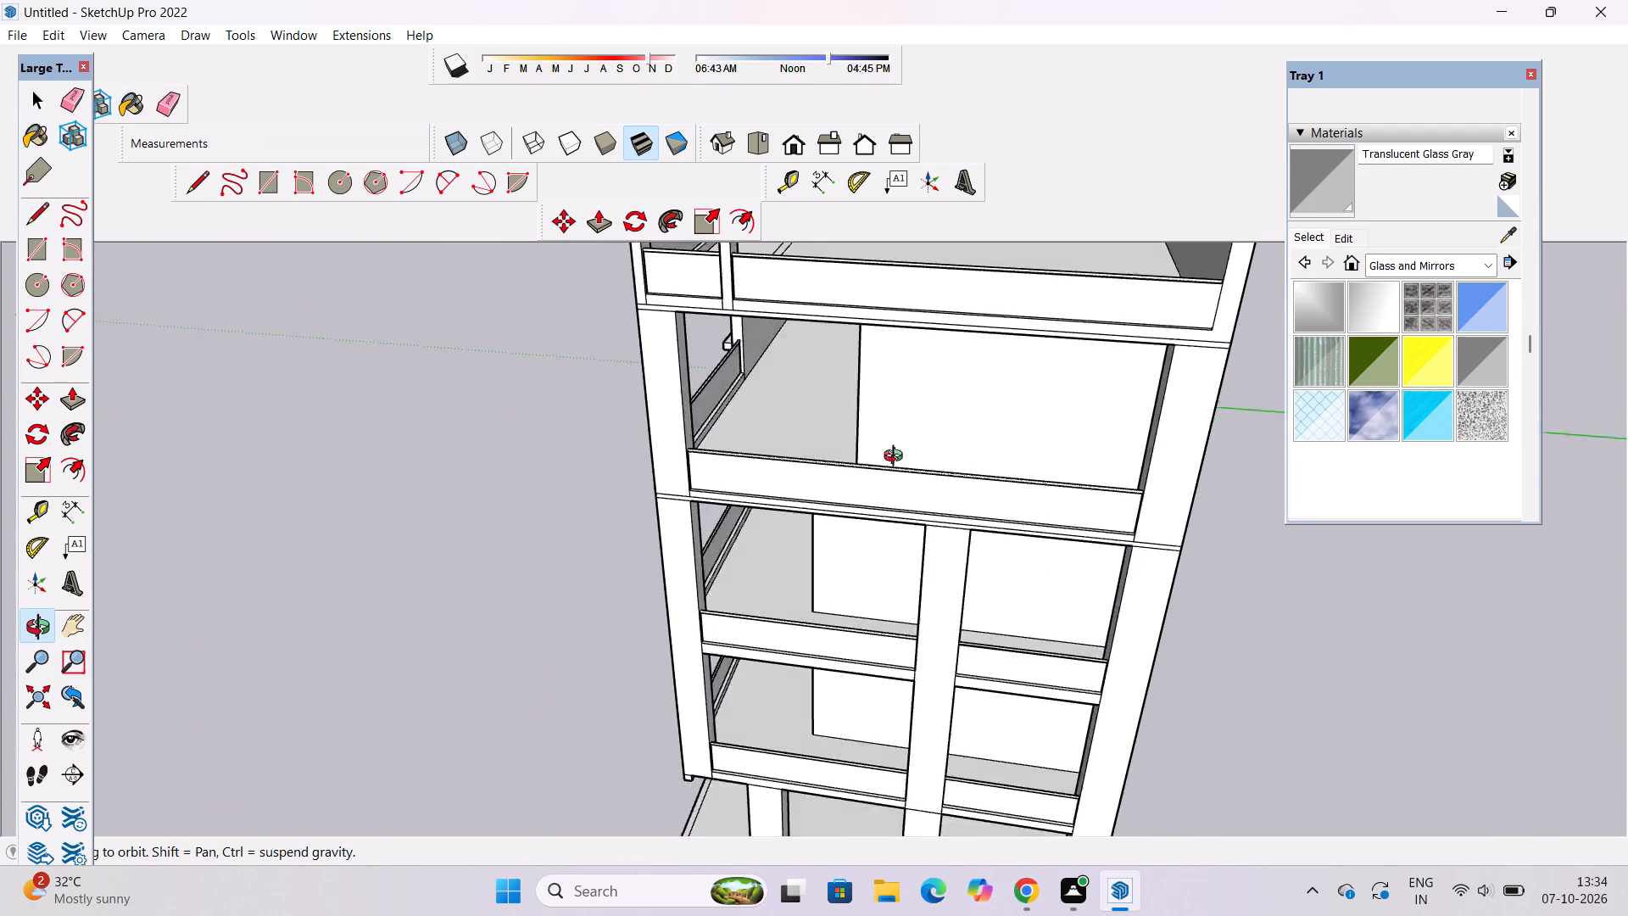
pyautogui.moveTo(897, 458); pyautogui.dragTo(822, 458)
pyautogui.keyDown('shift'); pyautogui.moveTo(822, 458); pyautogui.dragTo(795, 480); pyautogui.keyUp('shift')
pyautogui.click(1325, 187)
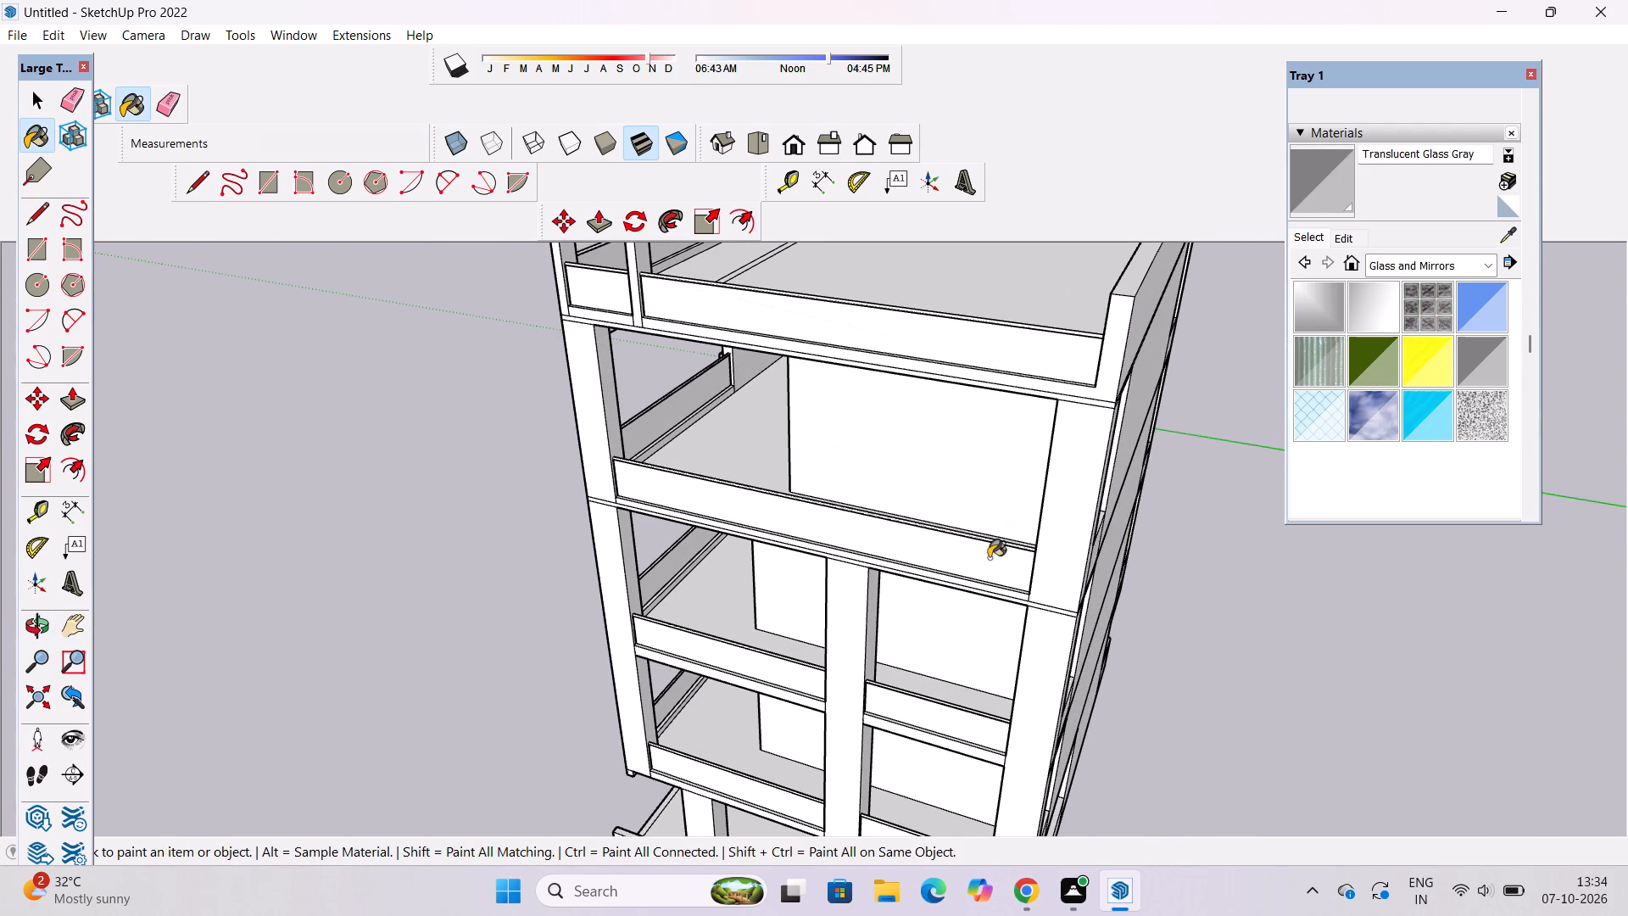
pyautogui.click(989, 558)
pyautogui.click(952, 723)
pyautogui.click(806, 675)
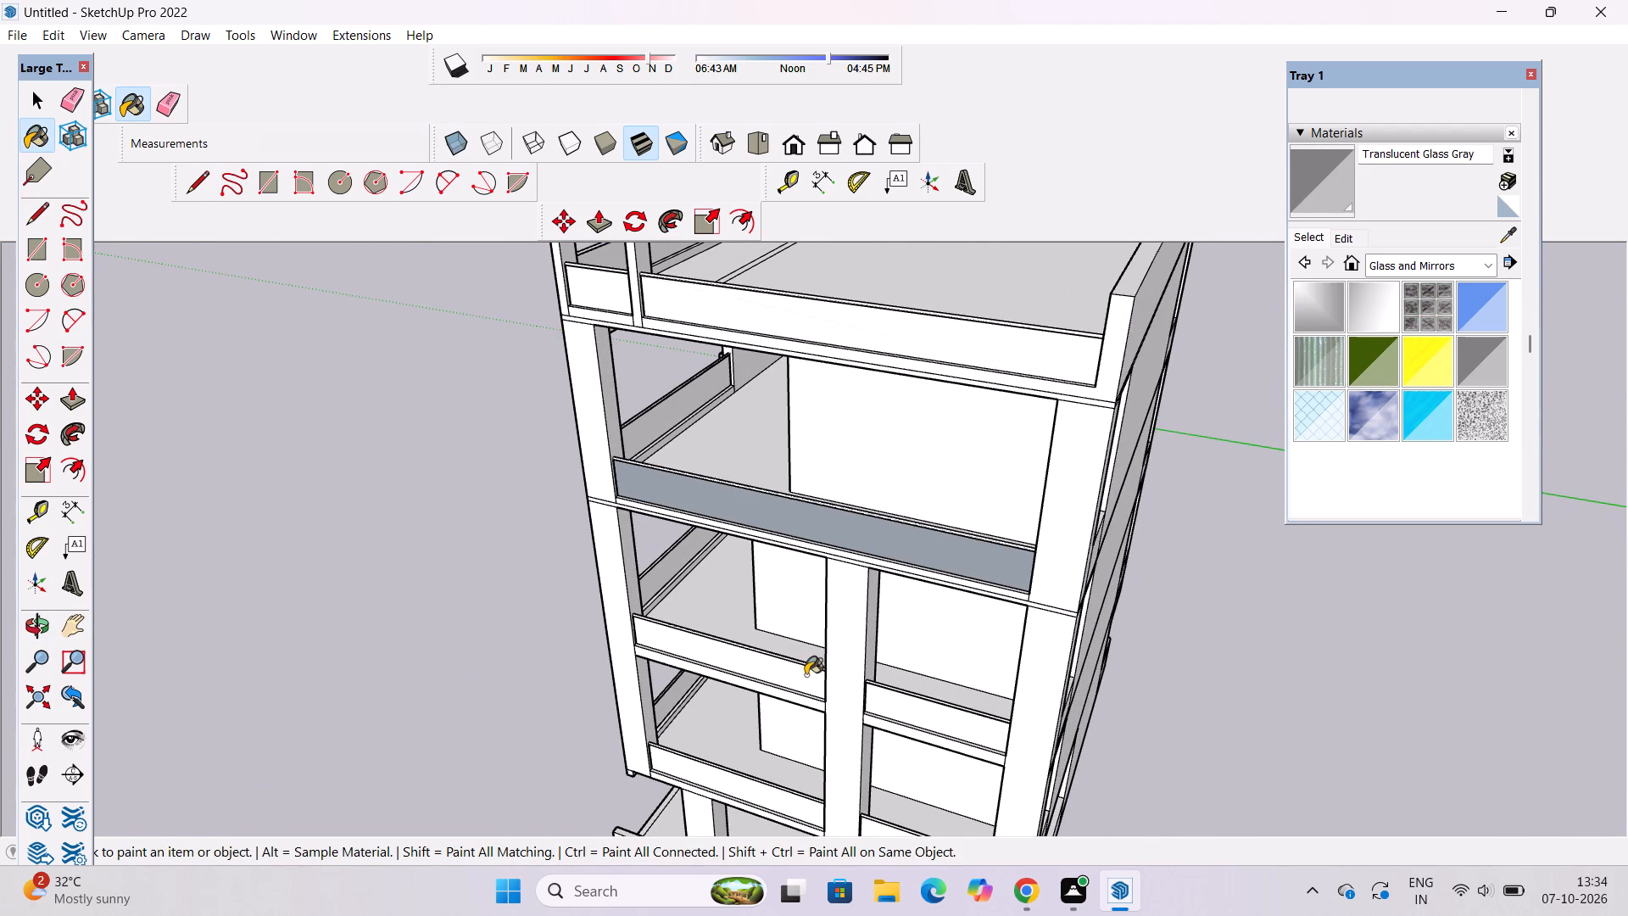
pyautogui.scroll(-5, 827, 479)
pyautogui.scroll(9, 944, 695)
pyautogui.click(877, 712)
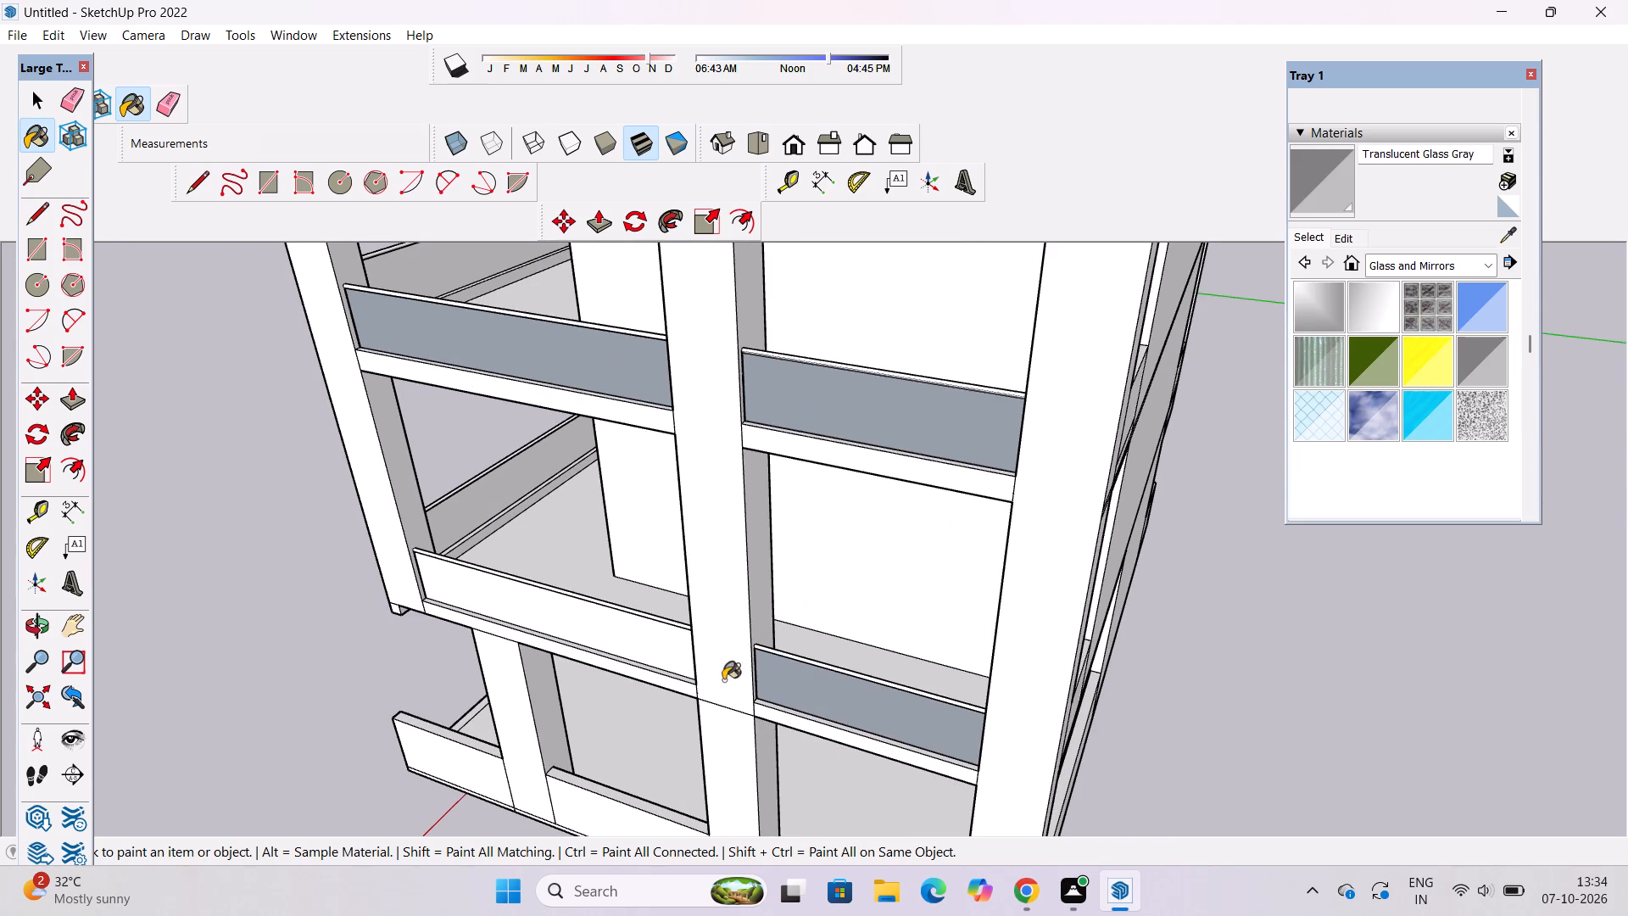
pyautogui.click(654, 647)
pyautogui.scroll(-5, 689, 734)
pyautogui.scroll(10, 526, 310)
pyautogui.click(526, 310)
pyautogui.scroll(-5, 526, 310)
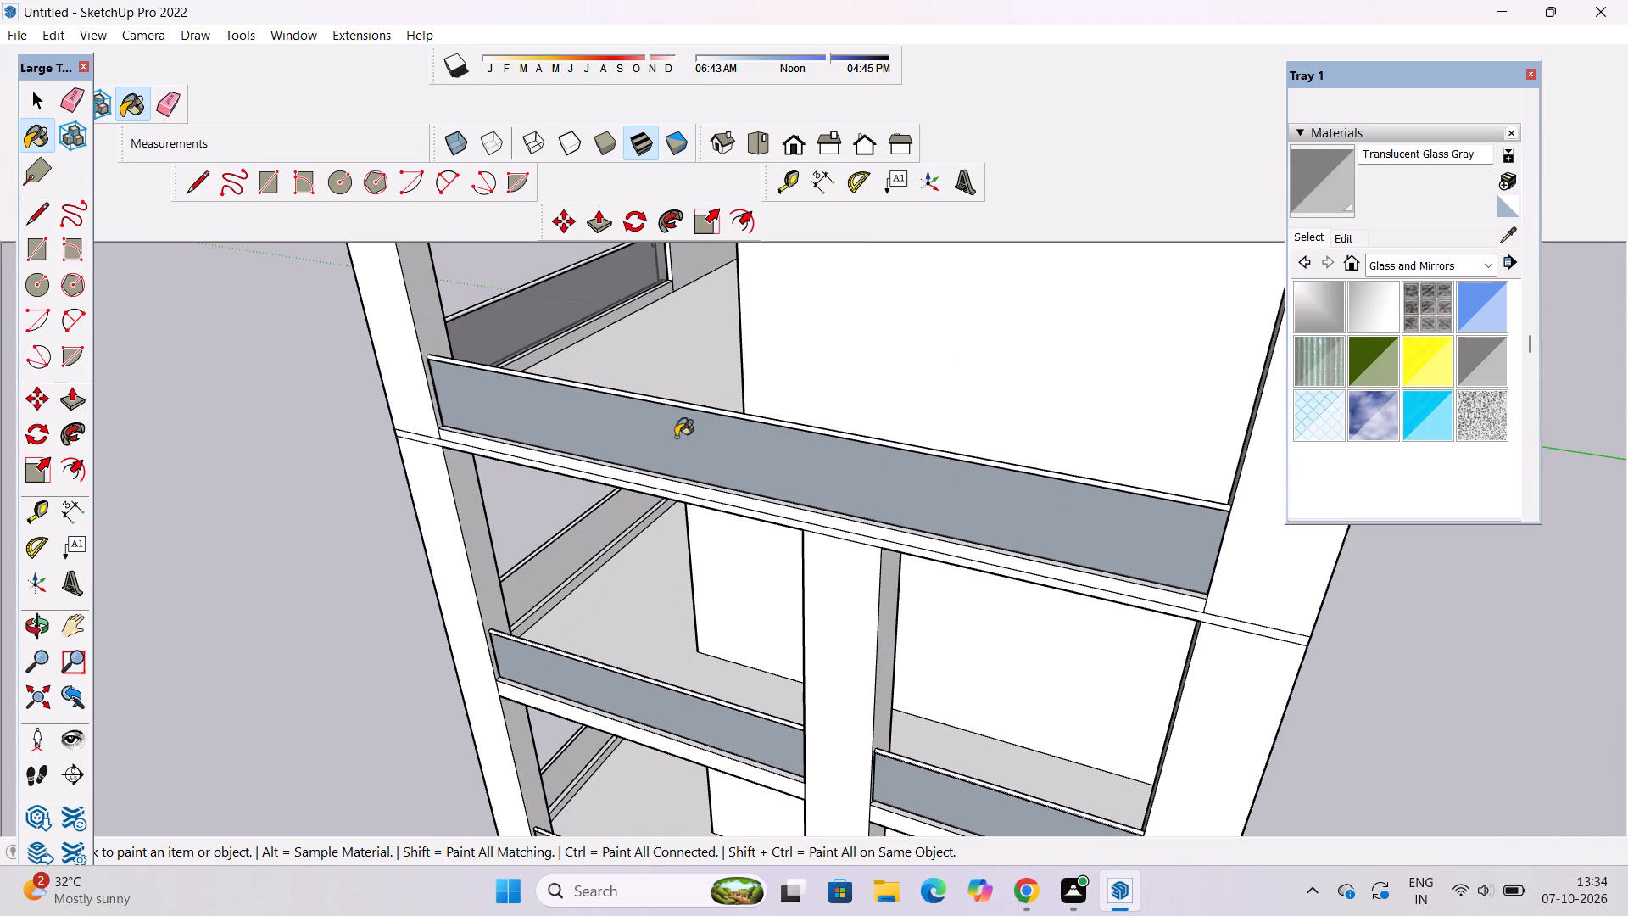
# Paint the inner faces of the upper column-side balcony parapets and the adjoining front parapets with Translucent Glass Gray.
pyautogui.press('o')
pyautogui.moveTo(954, 485); pyautogui.dragTo(467, 463)
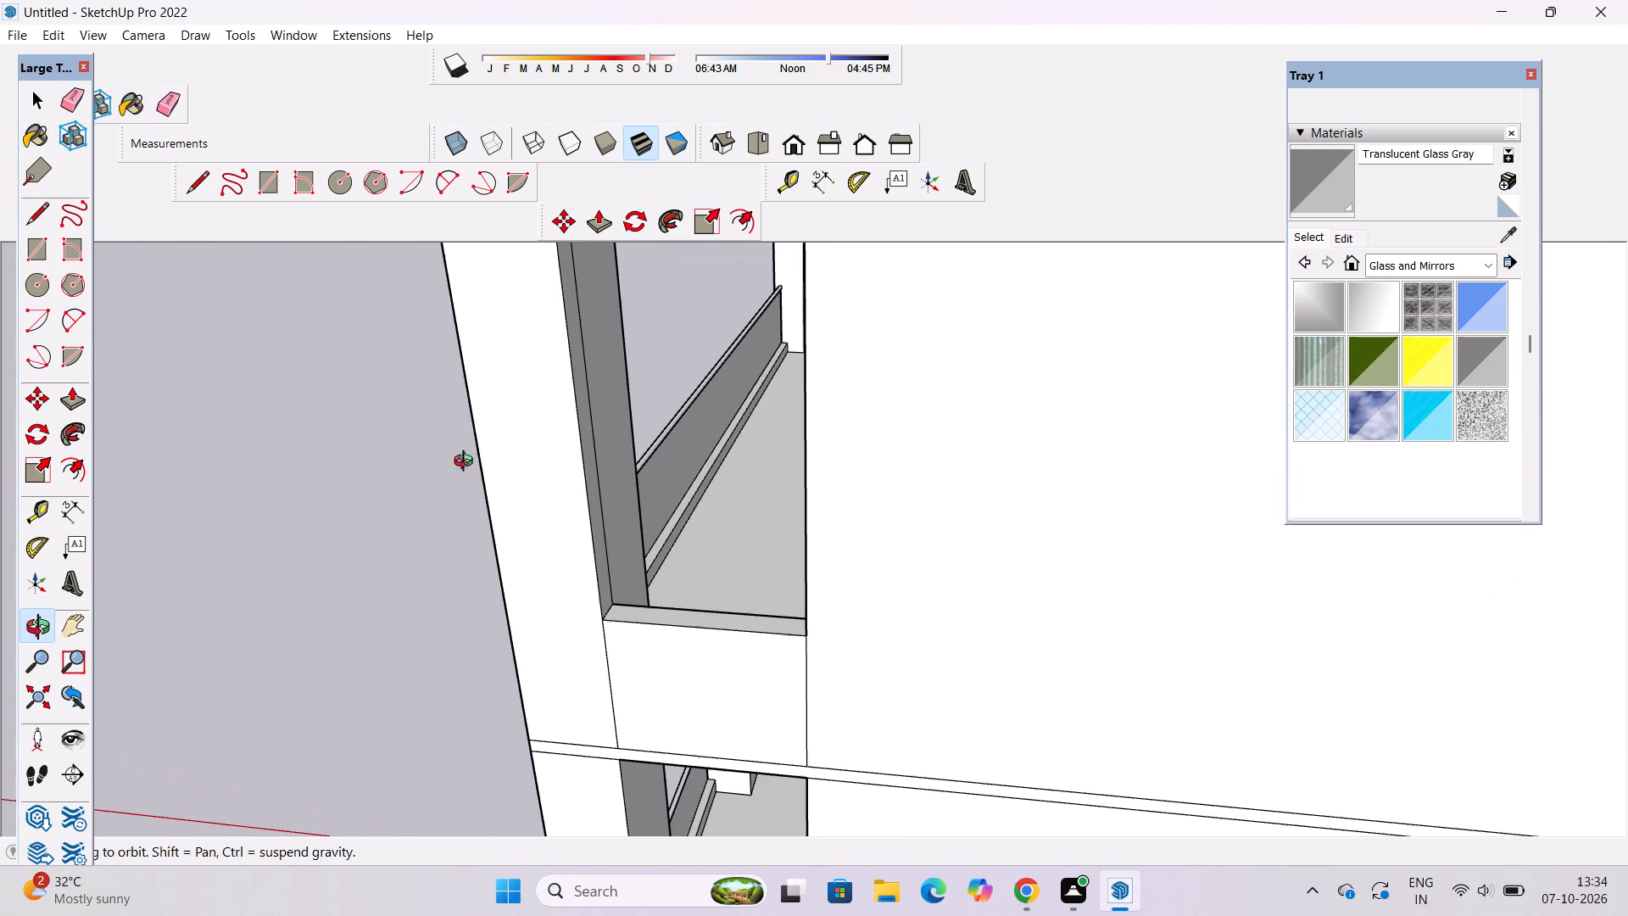
pyautogui.moveTo(467, 463); pyautogui.dragTo(468, 463)
pyautogui.click(1324, 188)
pyautogui.click(712, 415)
pyautogui.scroll(-4, 730, 277)
pyautogui.scroll(9, 692, 610)
pyautogui.click(711, 594)
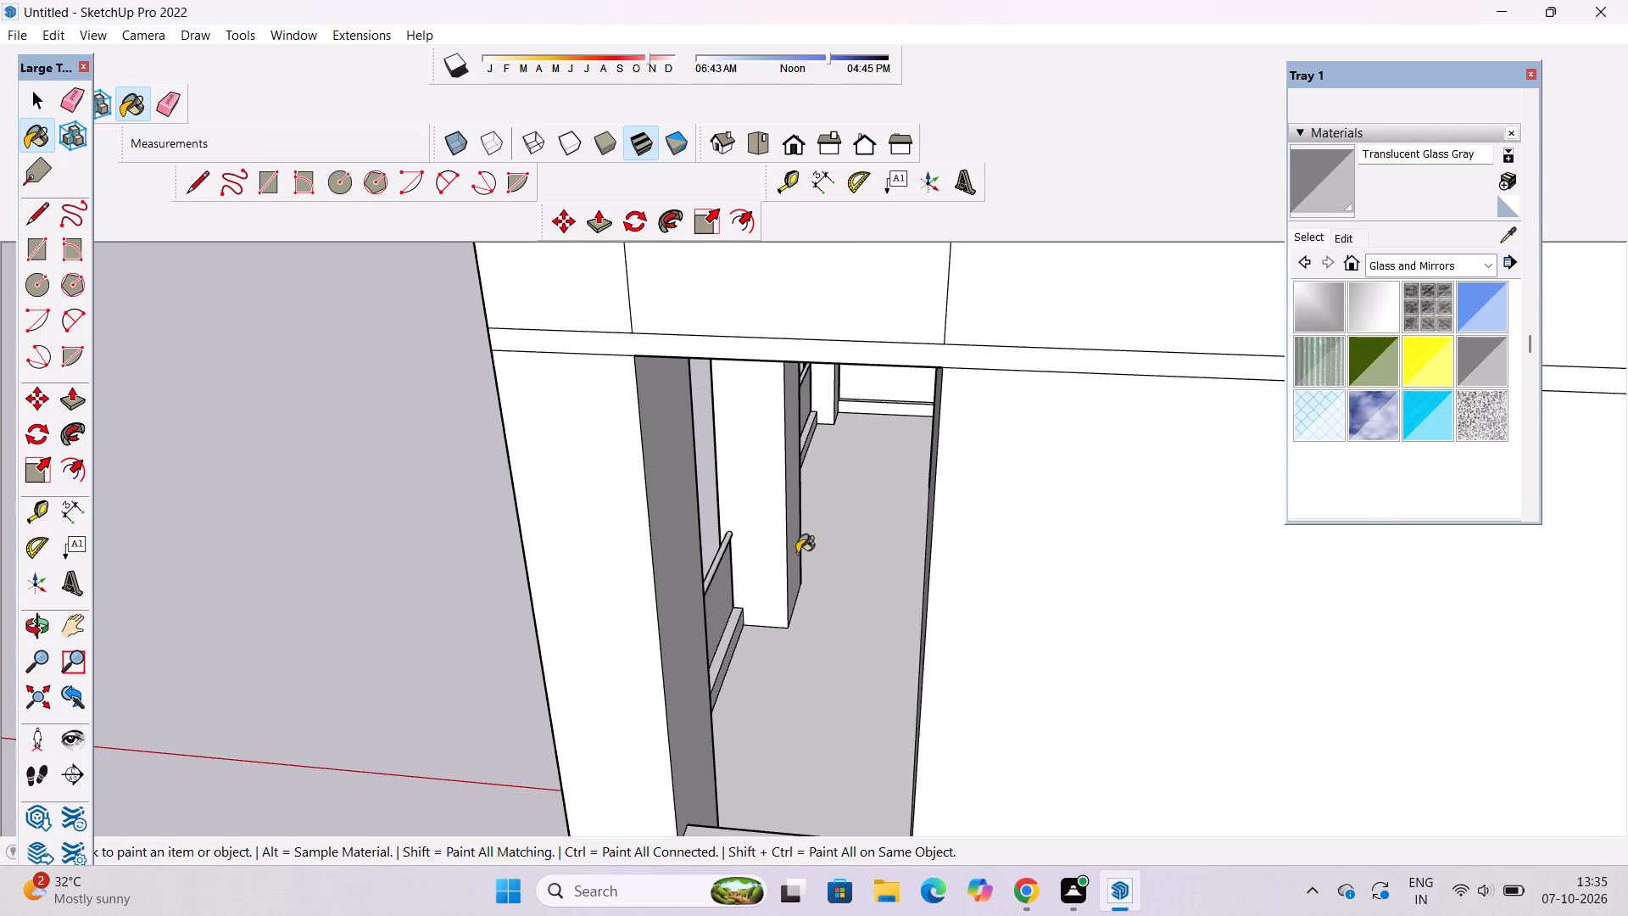
pyautogui.scroll(5, 848, 416)
pyautogui.click(737, 438)
pyautogui.click(910, 332)
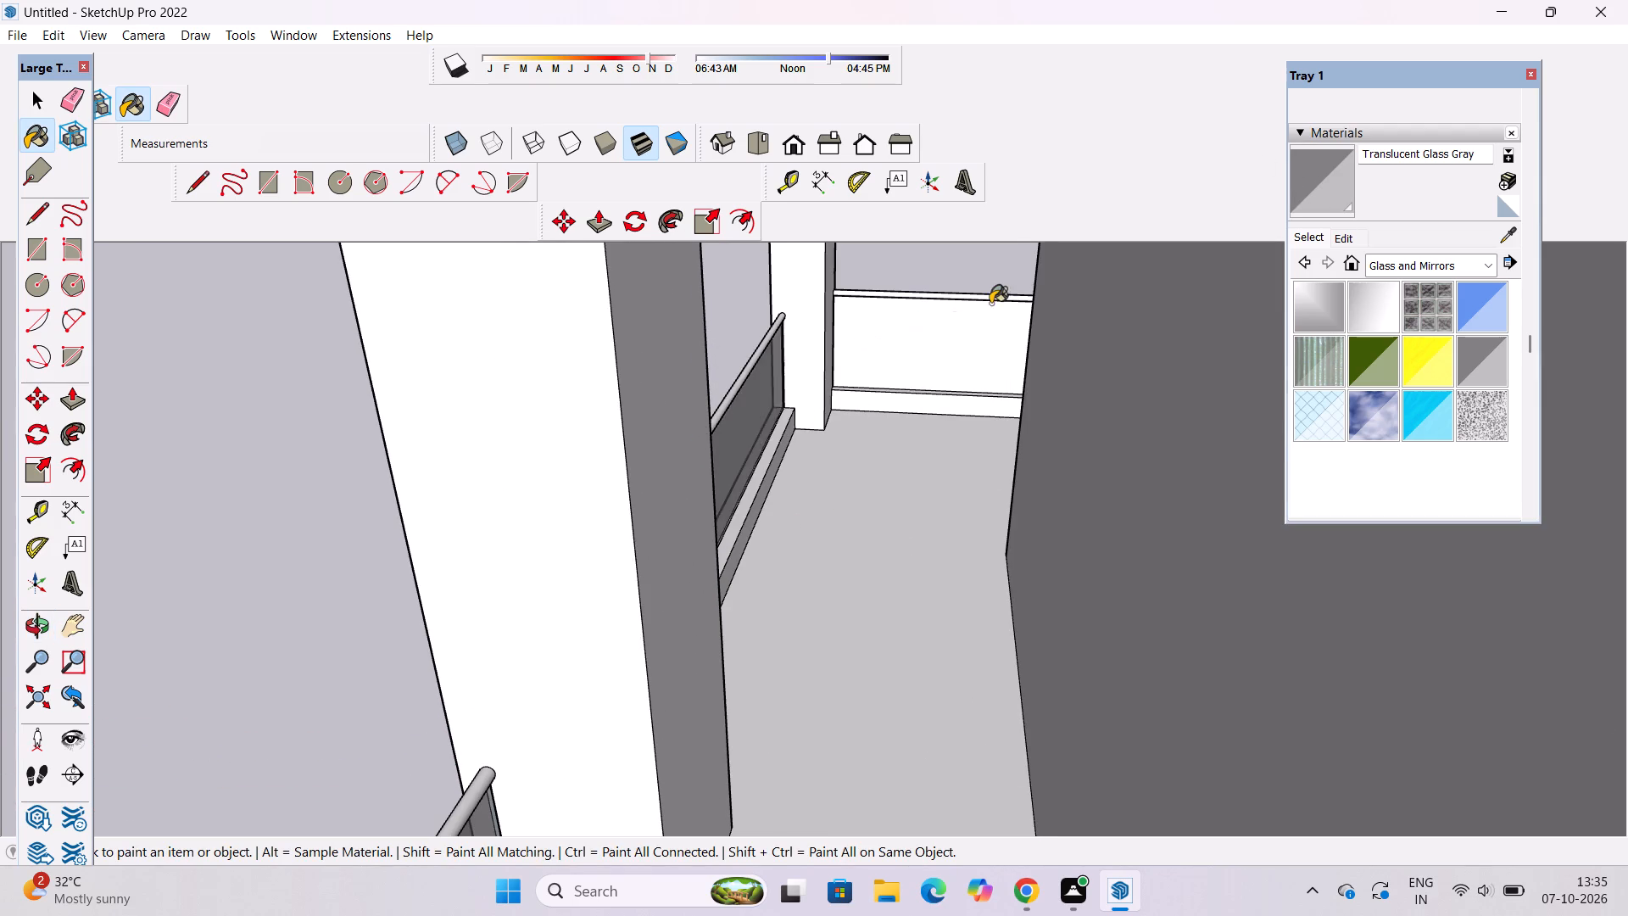
pyautogui.scroll(-11, 990, 304)
pyautogui.scroll(-4, 963, 580)
pyautogui.scroll(18, 993, 640)
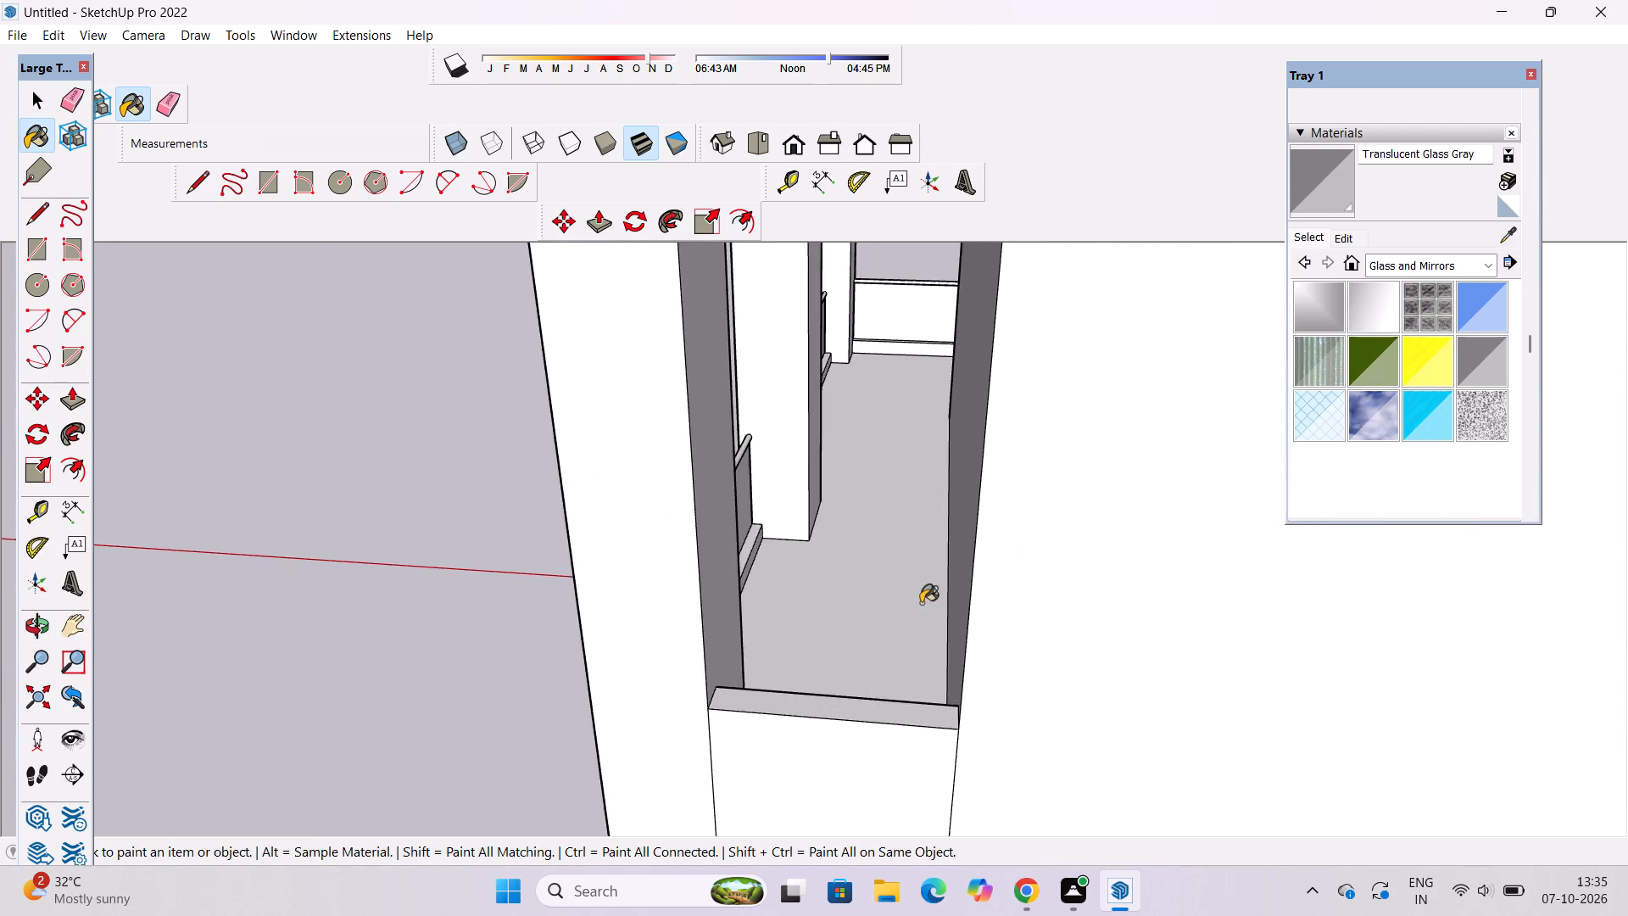
pyautogui.scroll(3, 921, 603)
pyautogui.scroll(-9, 914, 595)
# Paint the remaining inner faces of the lower column-side and front balcony parapets with Translucent Glass Gray.
pyautogui.press('o')
pyautogui.scroll(-5, 797, 573)
pyautogui.moveTo(697, 620); pyautogui.dragTo(1162, 621)
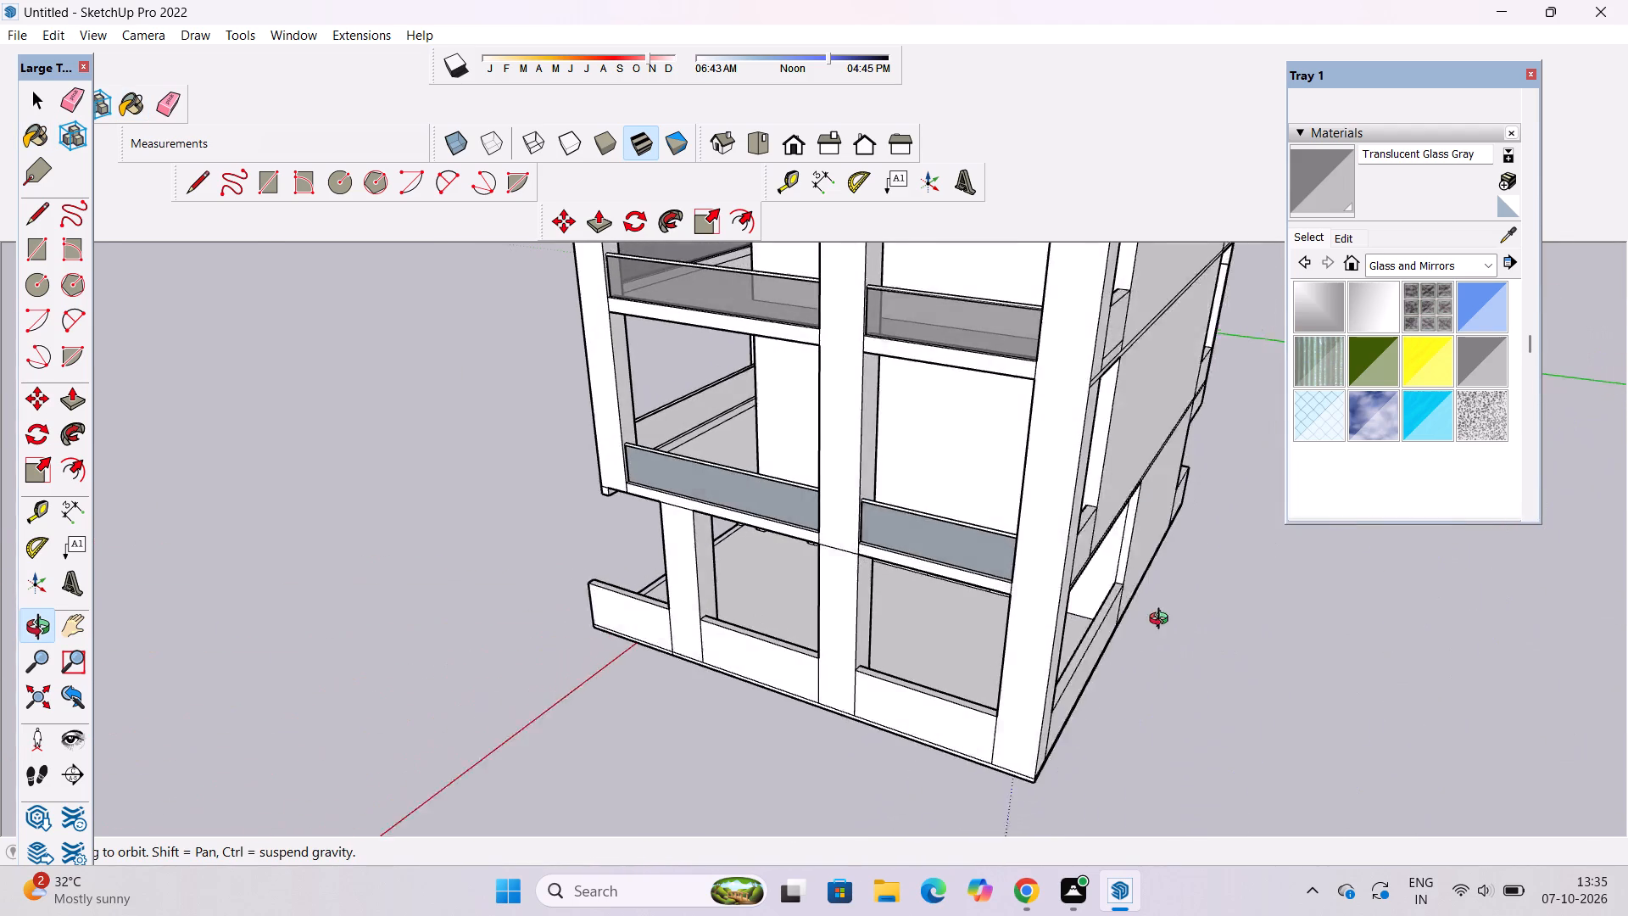
pyautogui.moveTo(1162, 621); pyautogui.dragTo(1186, 617)
pyautogui.moveTo(1148, 580); pyautogui.dragTo(644, 608)
pyautogui.keyDown('shift'); pyautogui.moveTo(630, 553); pyautogui.dragTo(725, 647); pyautogui.keyUp('shift')
pyautogui.moveTo(725, 647); pyautogui.dragTo(725, 645)
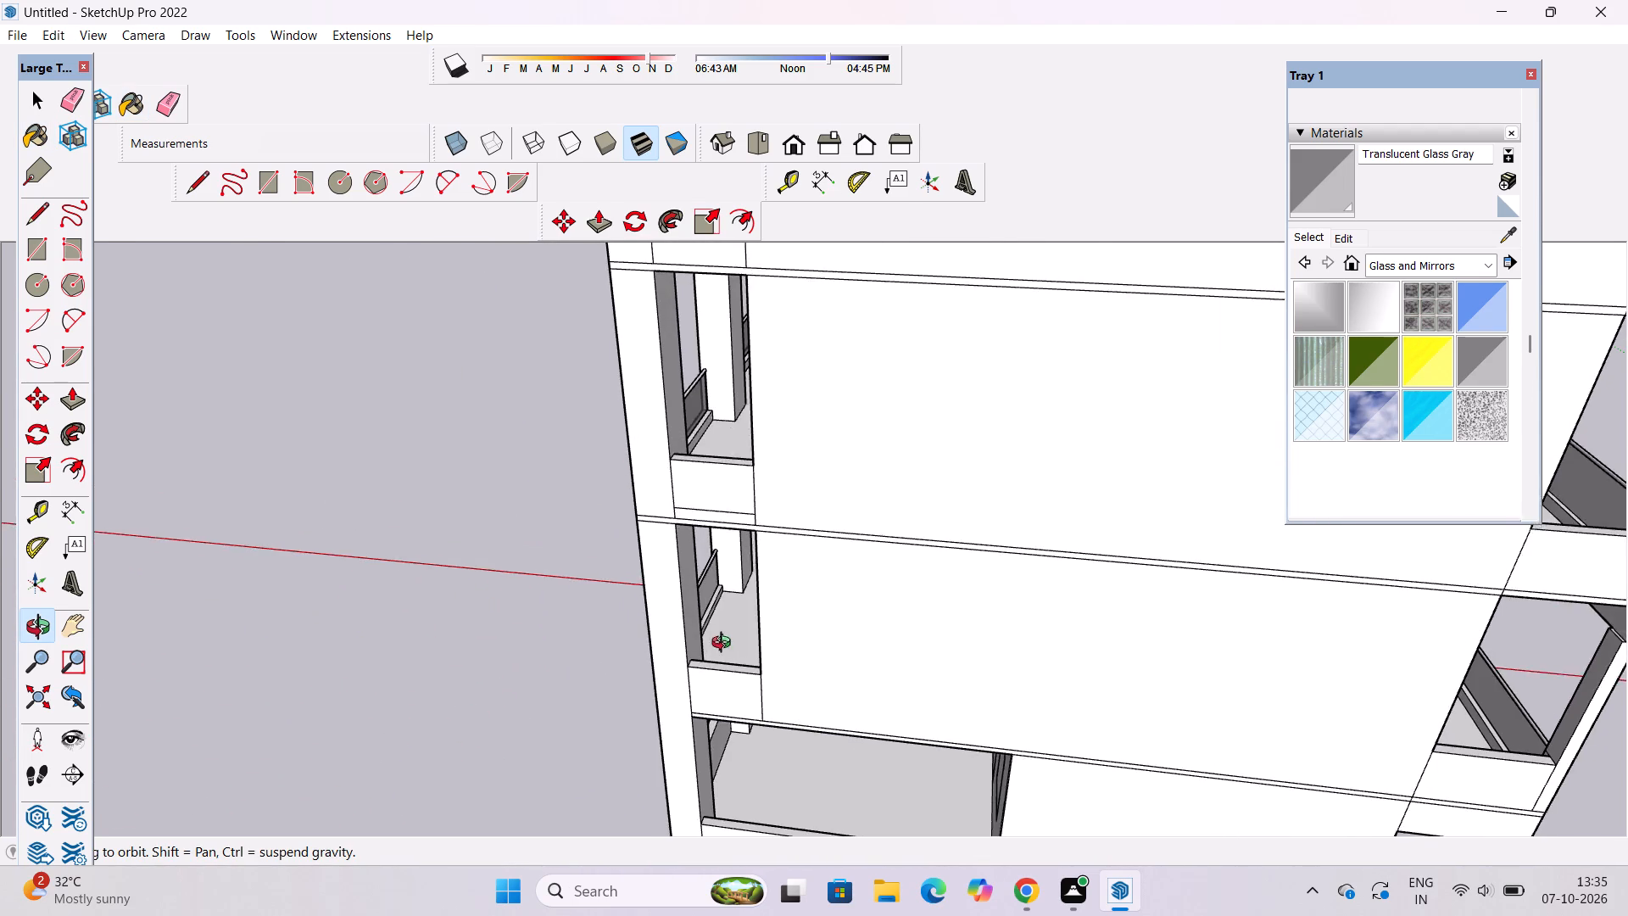
pyautogui.moveTo(725, 645); pyautogui.dragTo(720, 619)
pyautogui.click(1300, 194)
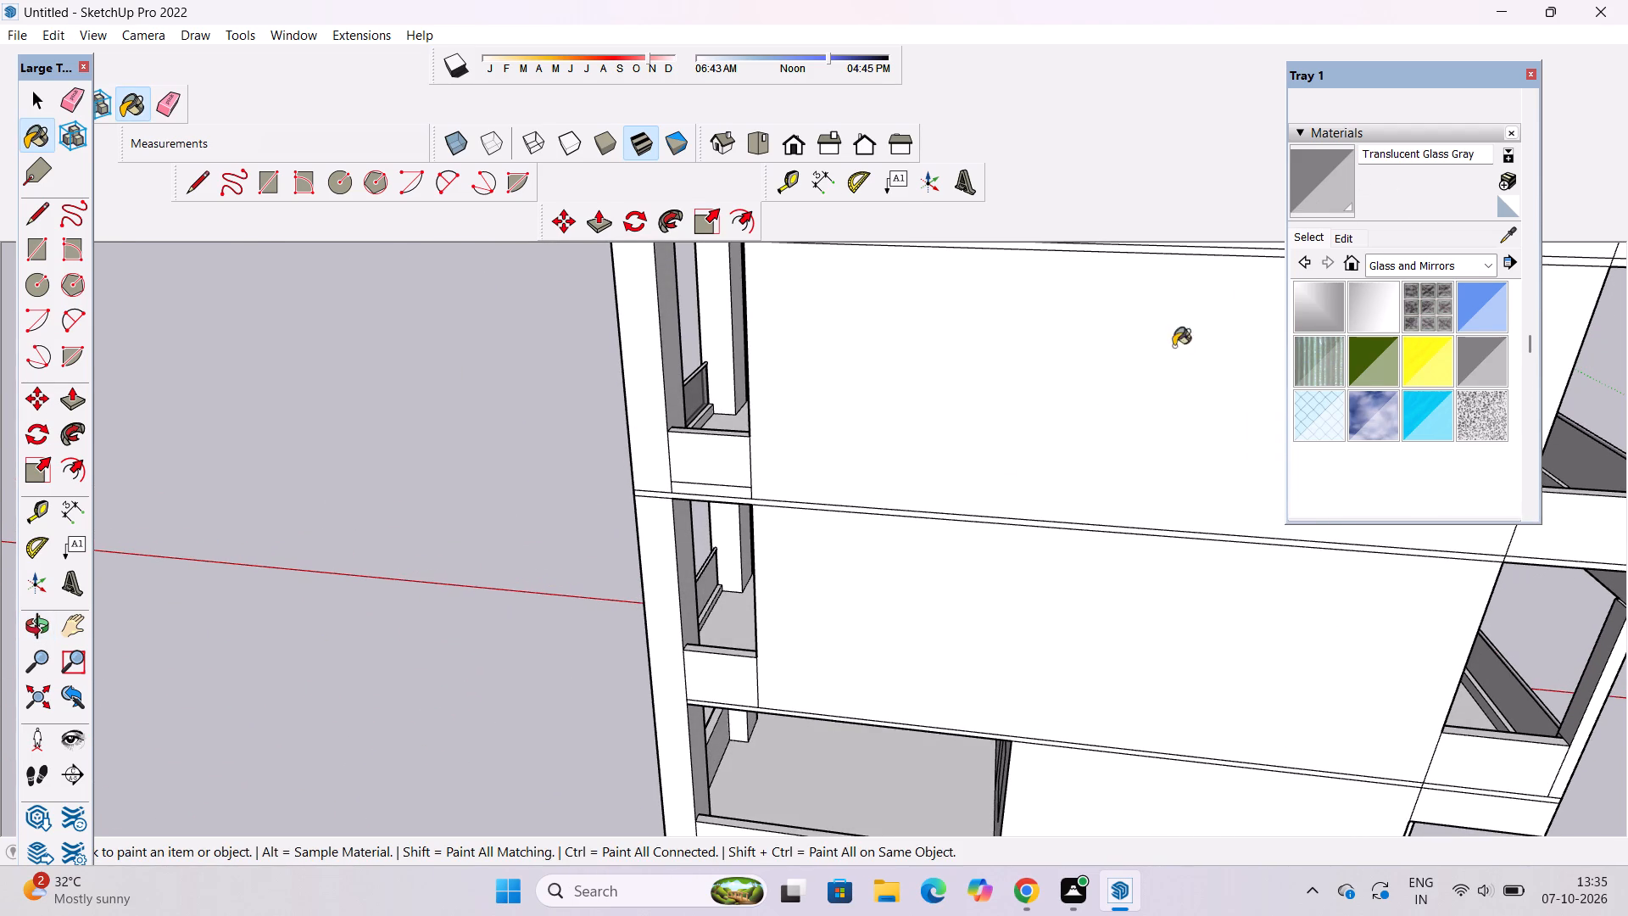
pyautogui.scroll(14, 768, 572)
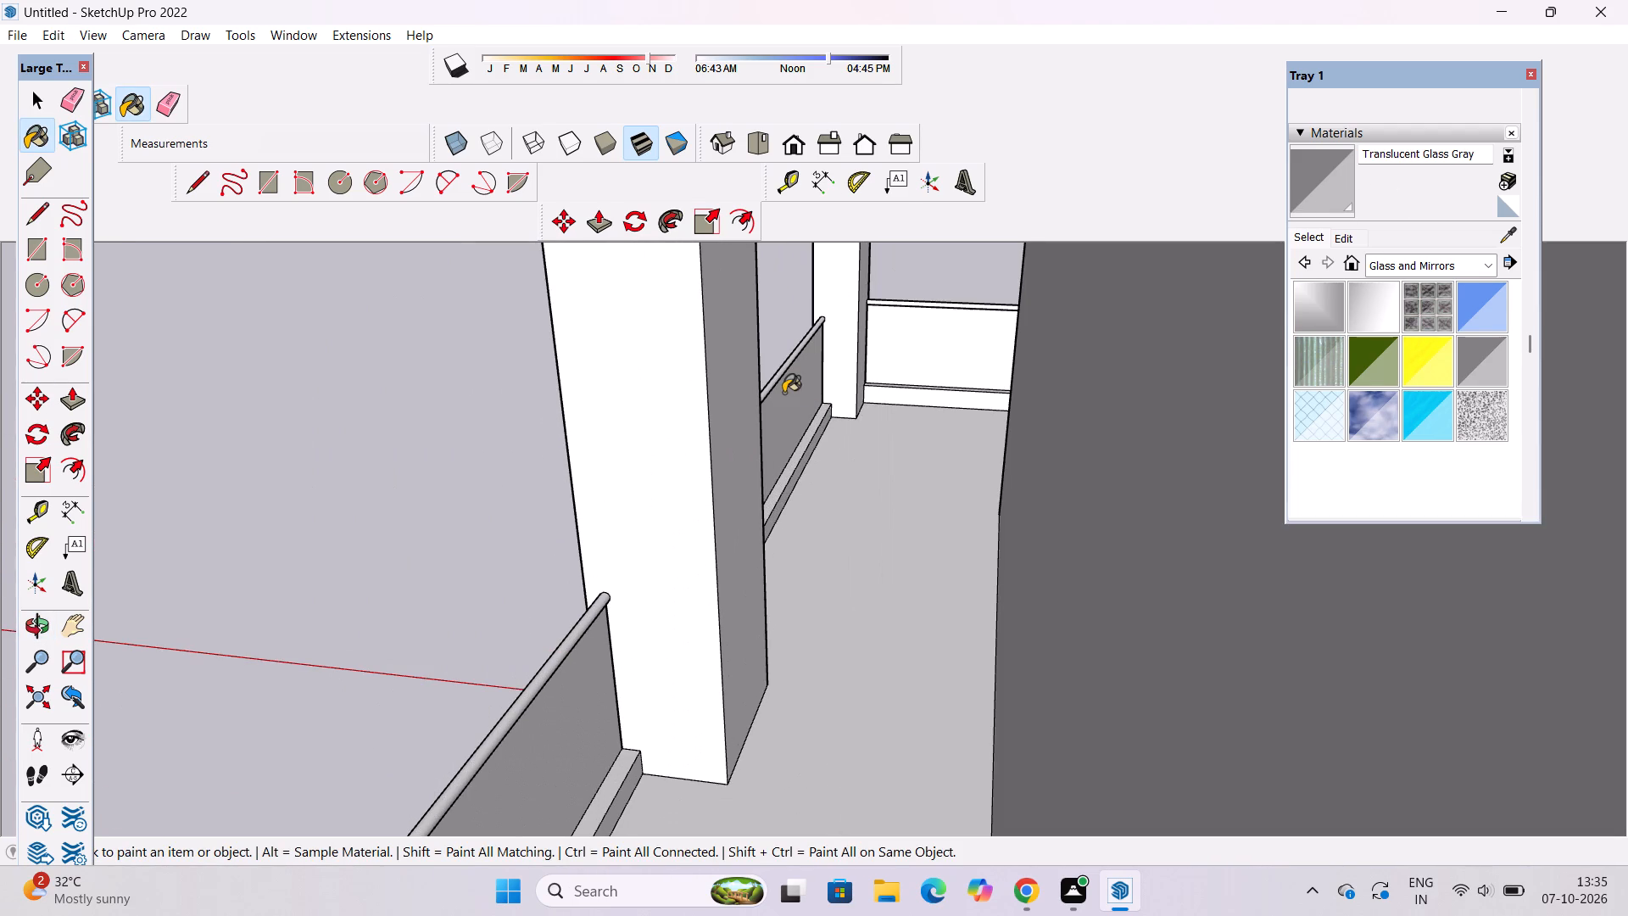
pyautogui.moveTo(798, 391); pyautogui.dragTo(818, 384)
pyautogui.click(994, 331)
pyautogui.scroll(-4, 958, 325)
pyautogui.scroll(3, 827, 560)
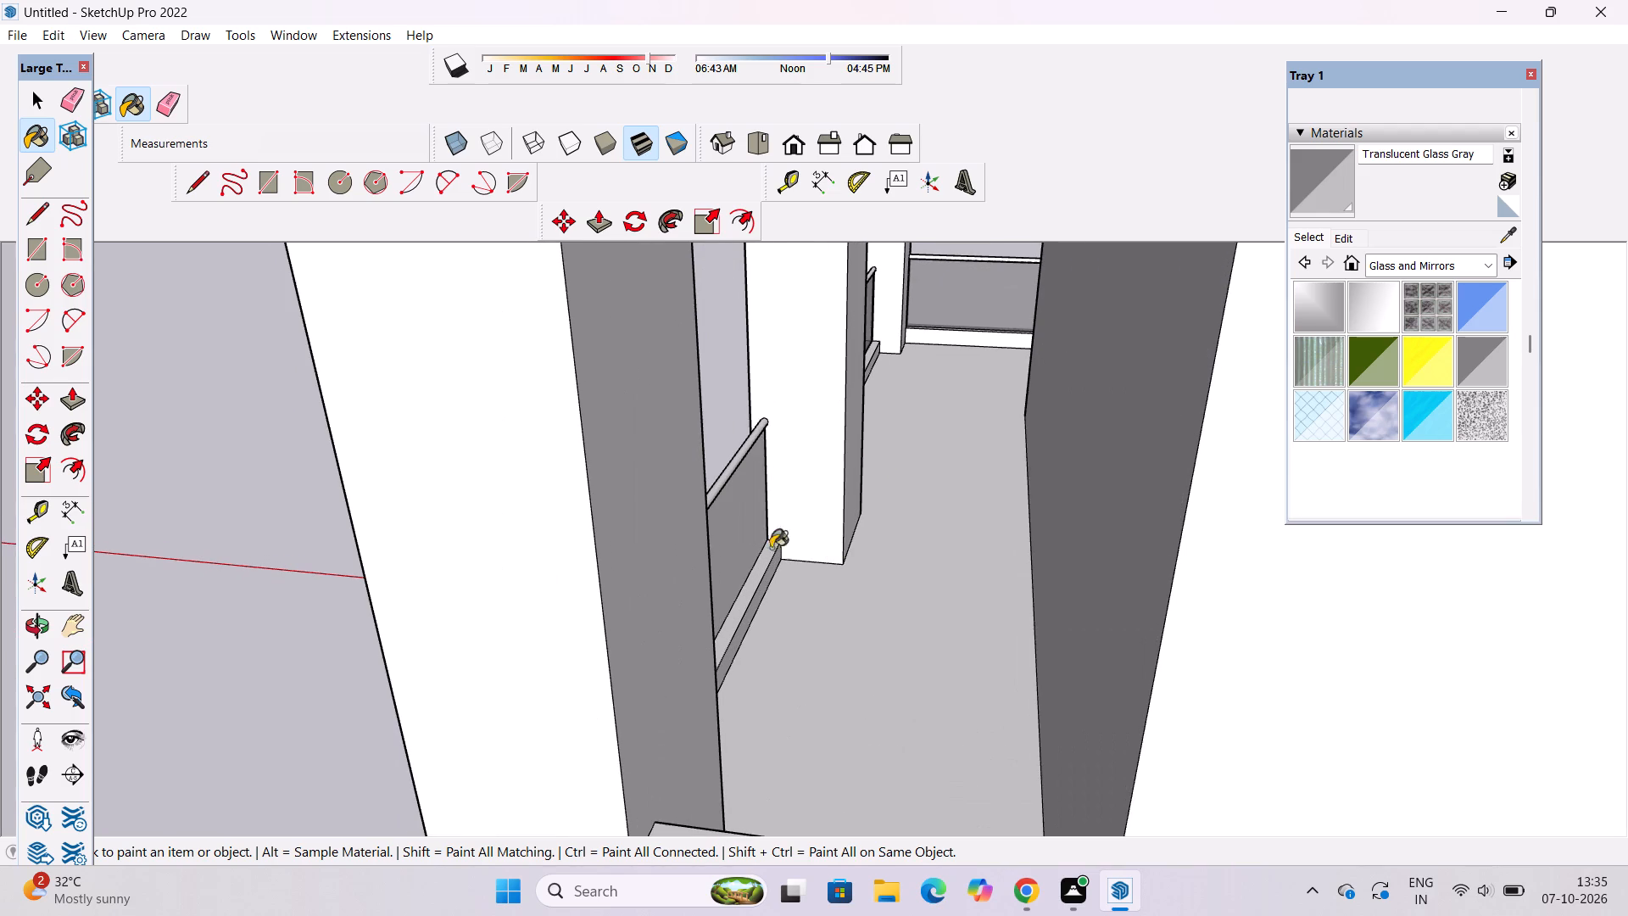
pyautogui.click(743, 529)
# Examine the glass parapets on the front and column-side balconies from all around the building.
pyautogui.press('o')
pyautogui.scroll(-5, 861, 493)
pyautogui.moveTo(731, 556); pyautogui.dragTo(958, 547)
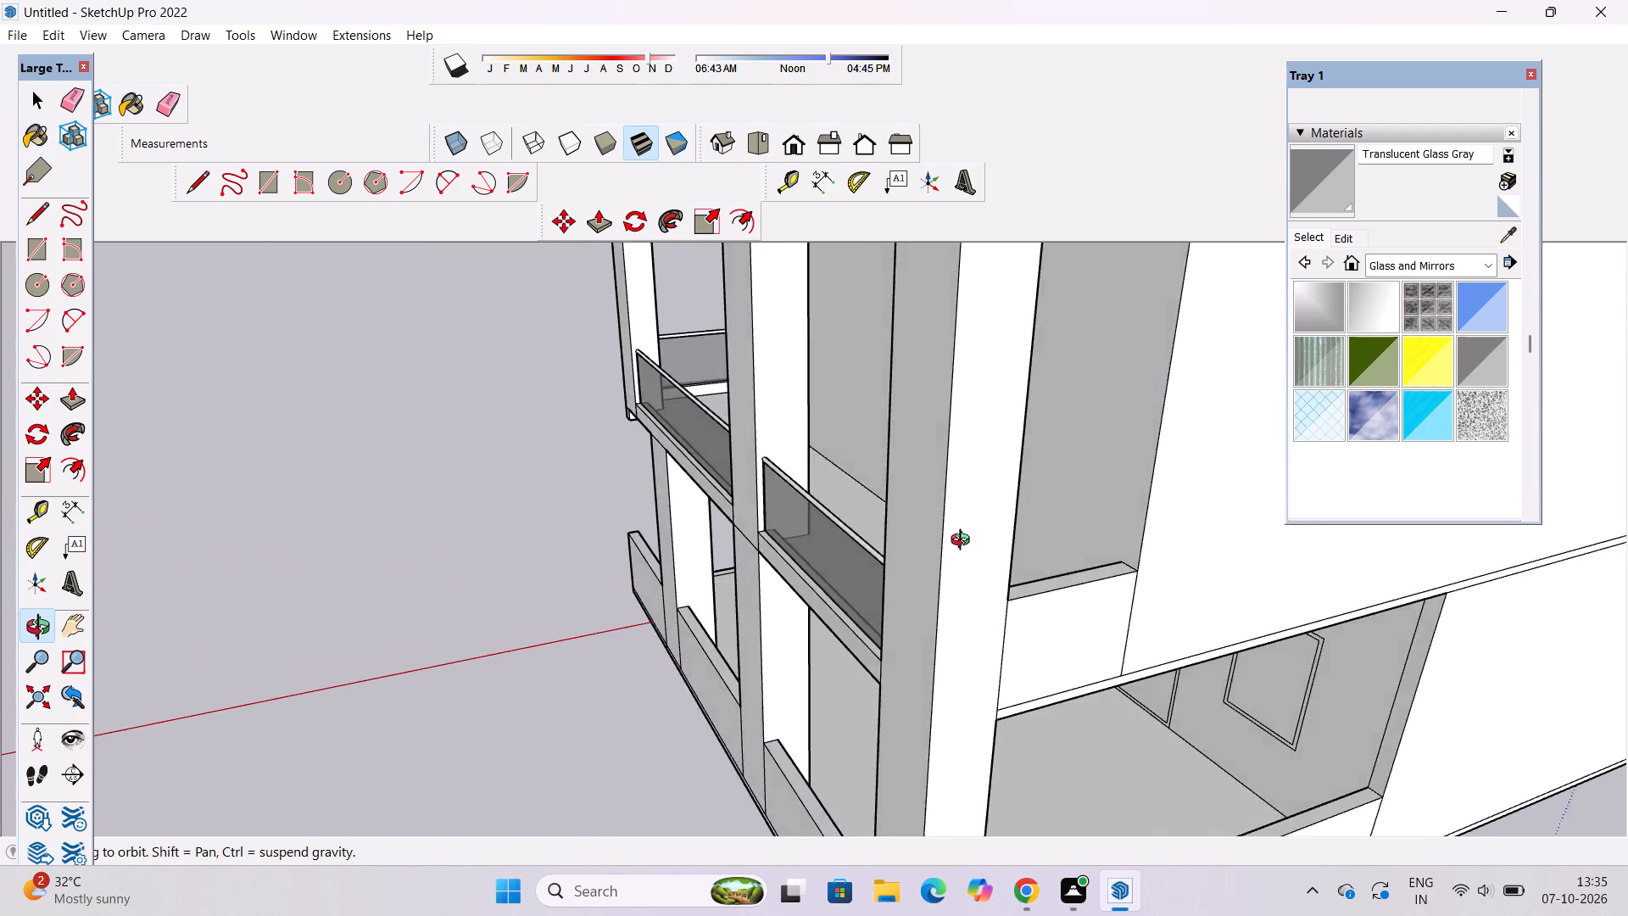
pyautogui.scroll(-4, 964, 542)
pyautogui.moveTo(888, 550); pyautogui.dragTo(1065, 532)
pyautogui.moveTo(973, 559); pyautogui.dragTo(995, 532)
pyautogui.moveTo(887, 591); pyautogui.dragTo(1000, 574)
pyautogui.scroll(2, 895, 474)
pyautogui.keyDown('shift'); pyautogui.moveTo(895, 468); pyautogui.dragTo(744, 536); pyautogui.keyUp('shift')
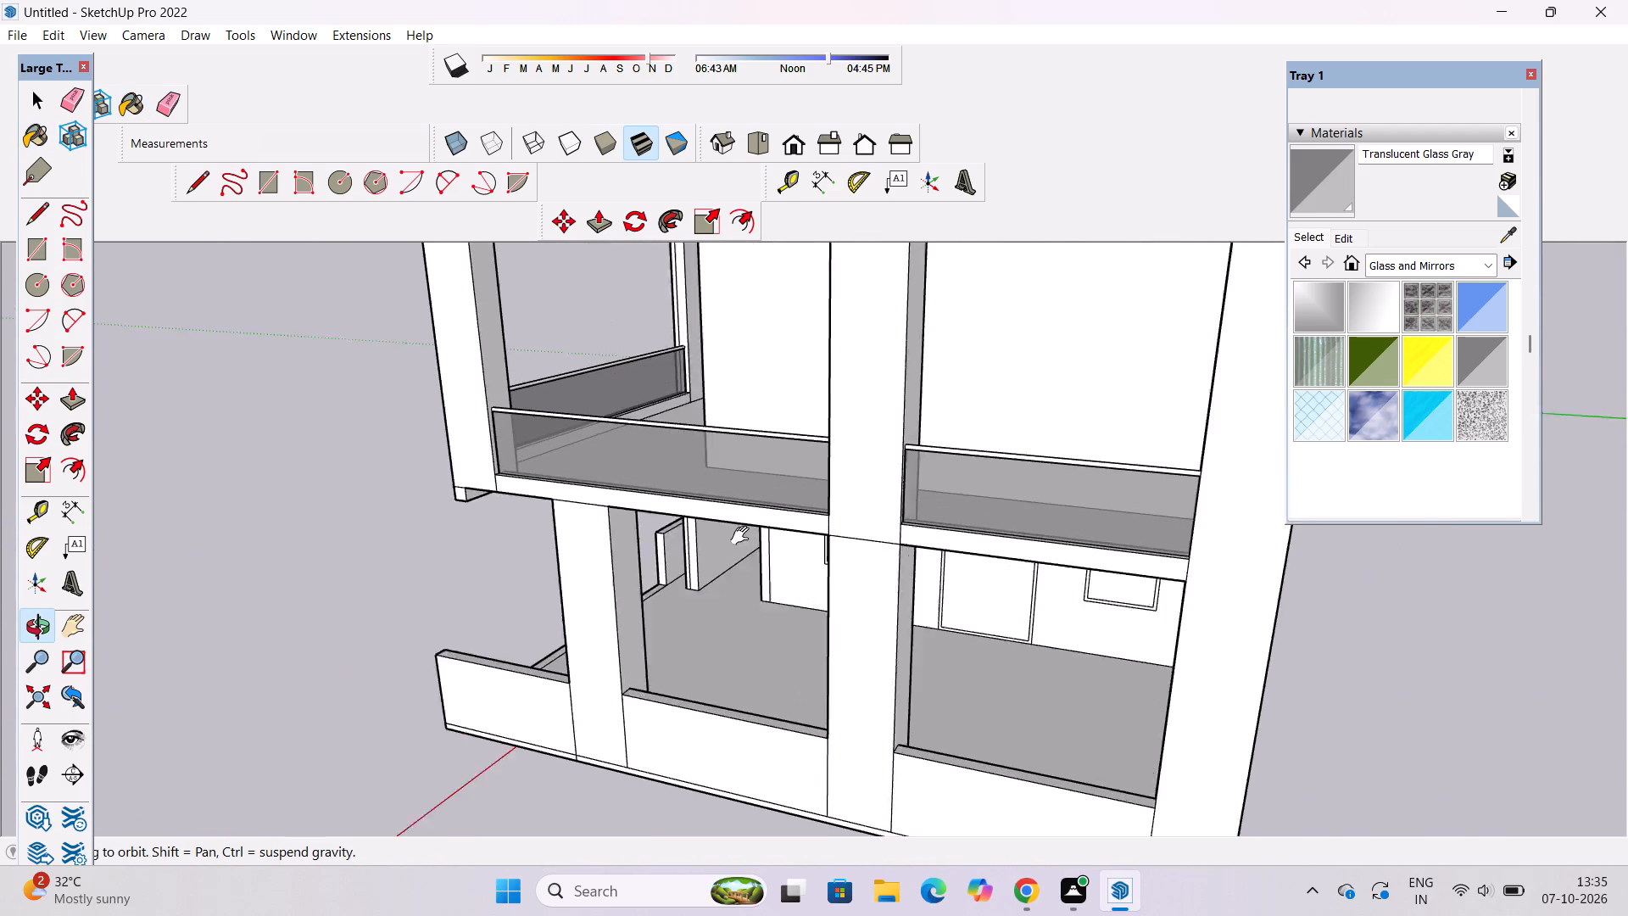
pyautogui.keyDown('shift'); pyautogui.moveTo(744, 536); pyautogui.dragTo(723, 542); pyautogui.keyUp('shift')
pyautogui.moveTo(739, 552); pyautogui.dragTo(1093, 567)
pyautogui.scroll(-5, 1040, 545)
pyautogui.moveTo(715, 541); pyautogui.dragTo(948, 559)
pyautogui.scroll(2, 861, 466)
pyautogui.keyDown('shift'); pyautogui.moveTo(864, 456); pyautogui.dragTo(733, 551); pyautogui.keyUp('shift')
pyautogui.moveTo(733, 551); pyautogui.dragTo(923, 573)
pyautogui.scroll(-4, 894, 500)
pyautogui.keyDown('shift'); pyautogui.moveTo(886, 447); pyautogui.dragTo(809, 641); pyautogui.keyUp('shift')
pyautogui.scroll(4, 1000, 505)
pyautogui.moveTo(1019, 507); pyautogui.dragTo(616, 446)
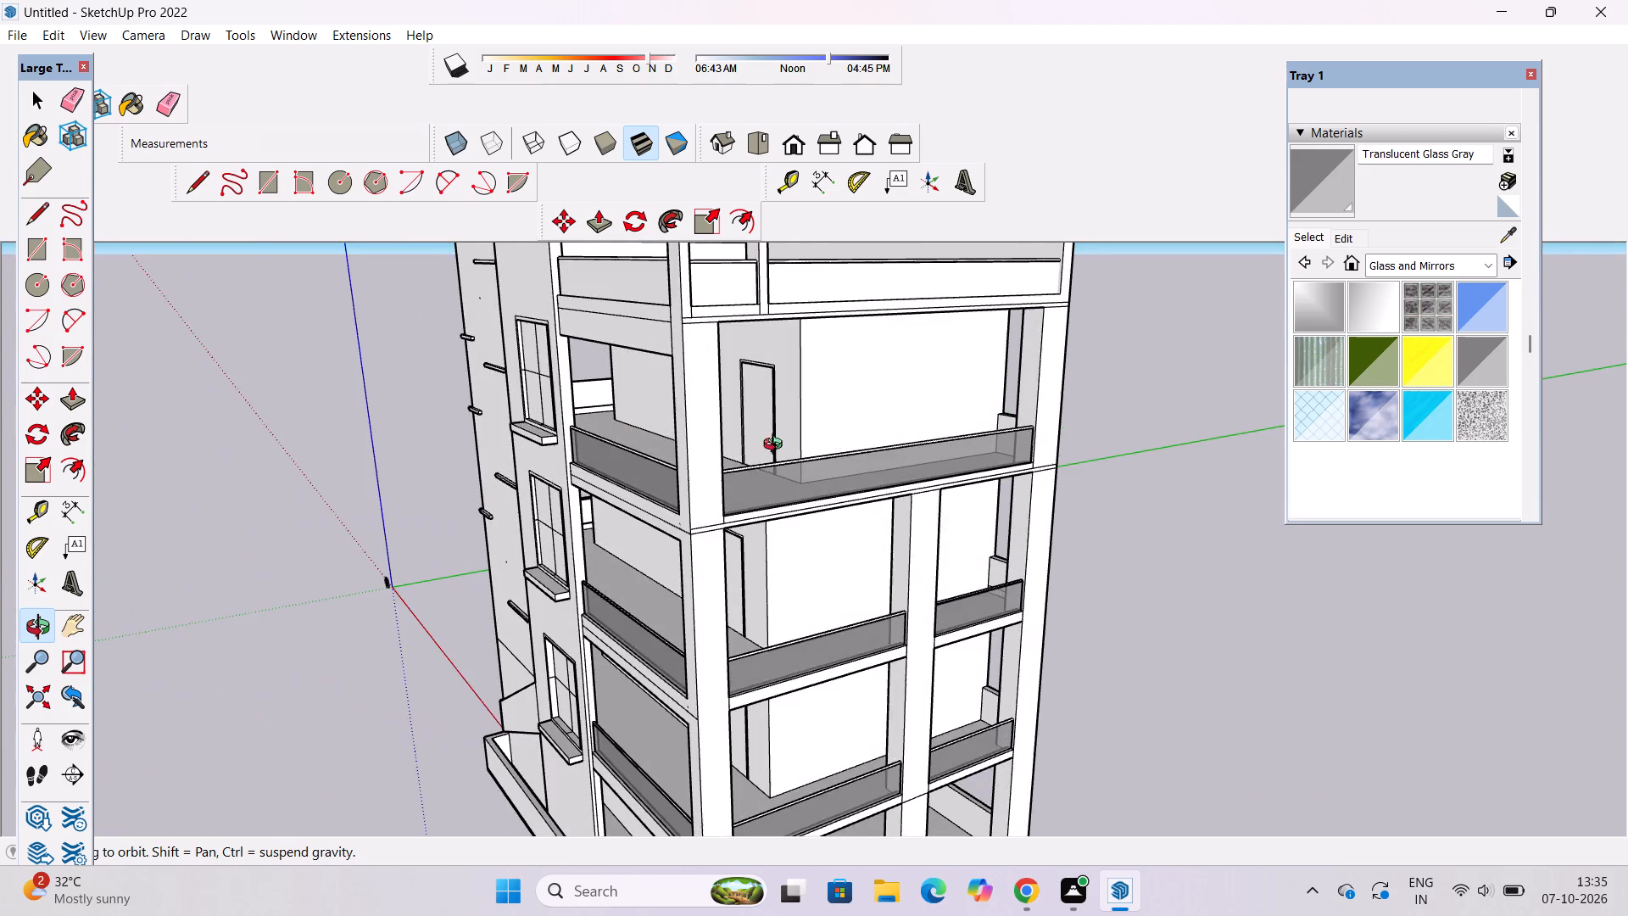
pyautogui.moveTo(843, 455); pyautogui.dragTo(680, 457)
pyautogui.moveTo(1174, 467); pyautogui.dragTo(850, 496)
pyautogui.scroll(-4, 885, 482)
pyautogui.moveTo(697, 582); pyautogui.dragTo(1274, 586)
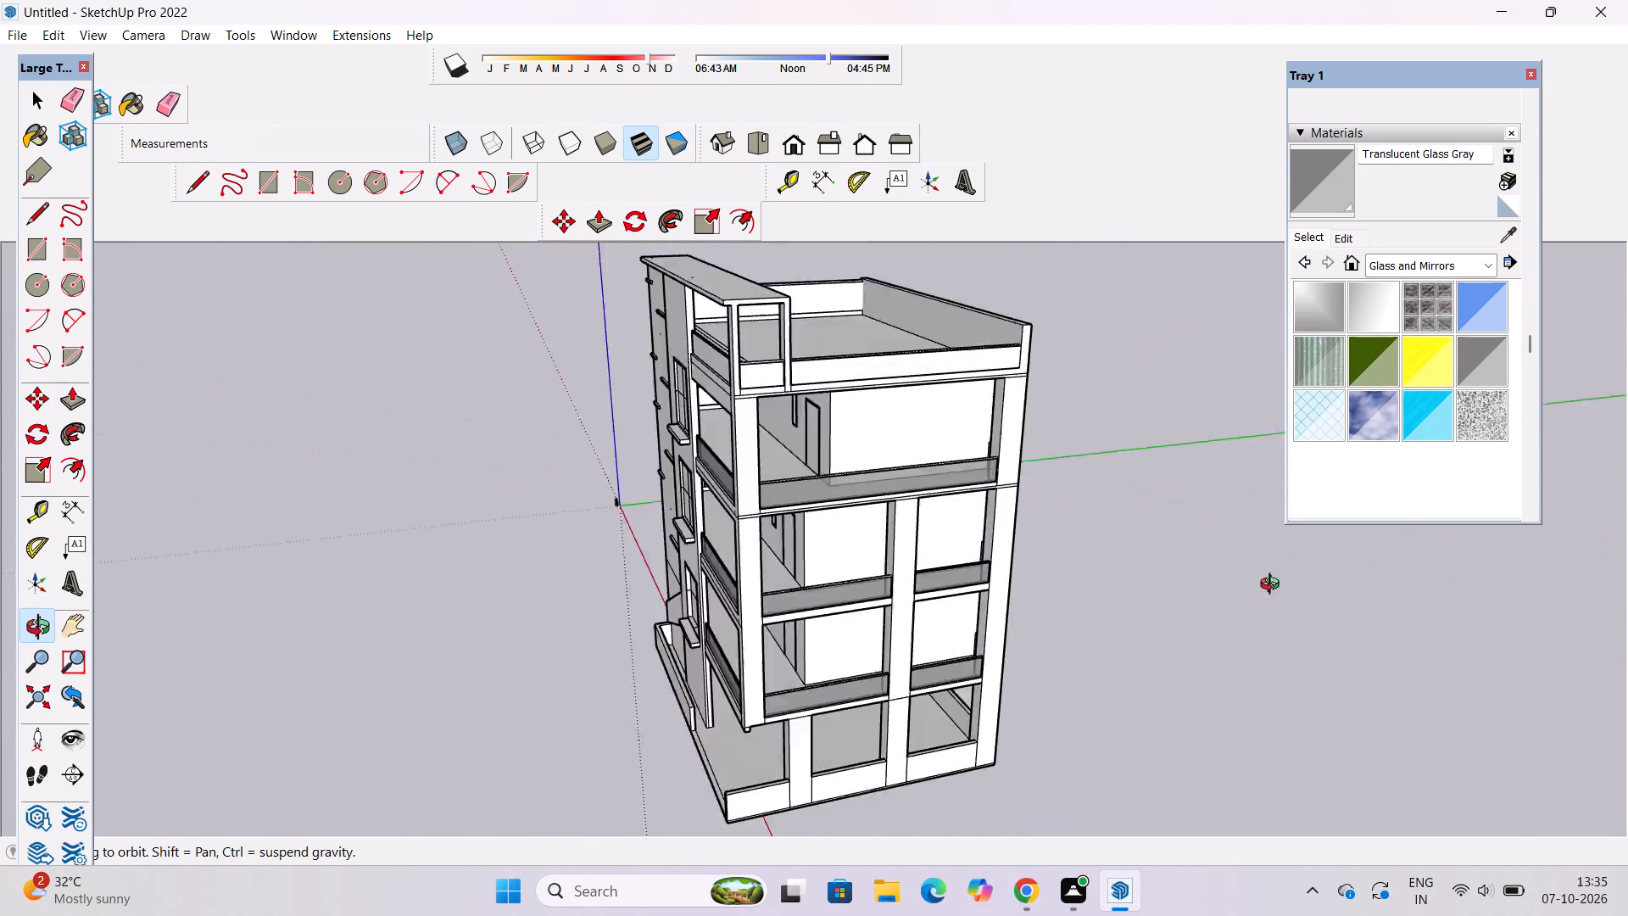
pyautogui.moveTo(1274, 586); pyautogui.dragTo(1572, 573)
pyautogui.moveTo(1040, 606); pyautogui.dragTo(649, 530)
pyautogui.scroll(-4, 1020, 423)
pyautogui.moveTo(811, 480); pyautogui.dragTo(1057, 511)
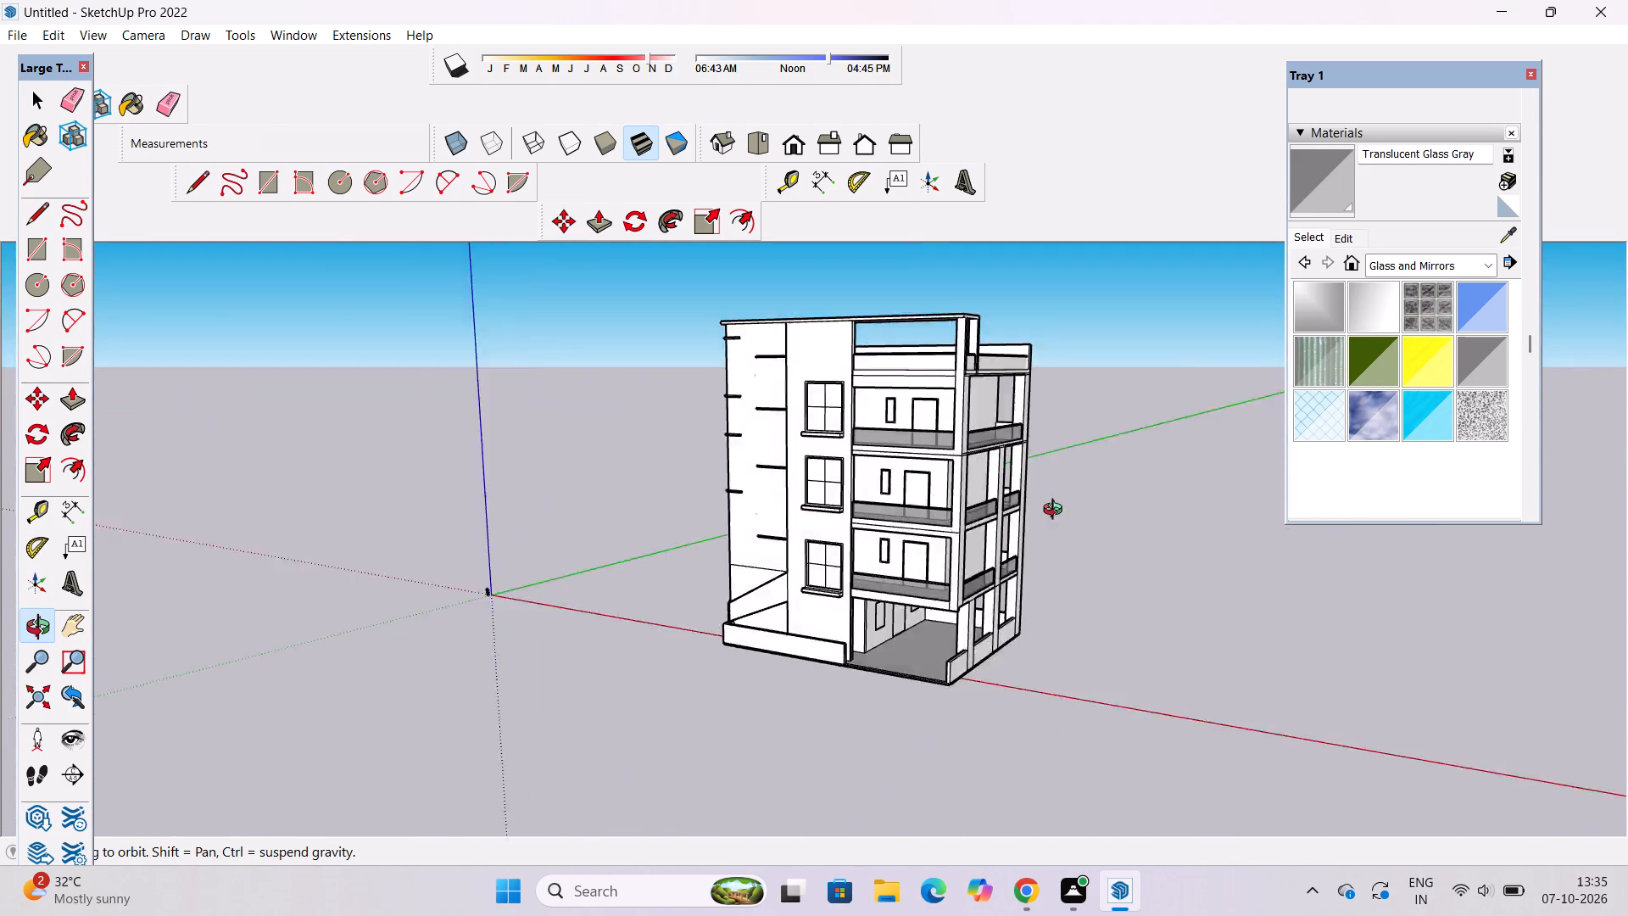
pyautogui.moveTo(1057, 511); pyautogui.dragTo(1627, 525)
# Paint the outer faces of the three rear balcony parapets beside the stair tower with Translucent Glass Gray.
pyautogui.scroll(3, 594, 456)
pyautogui.moveTo(624, 476); pyautogui.dragTo(649, 545)
pyautogui.moveTo(661, 553); pyautogui.dragTo(857, 601)
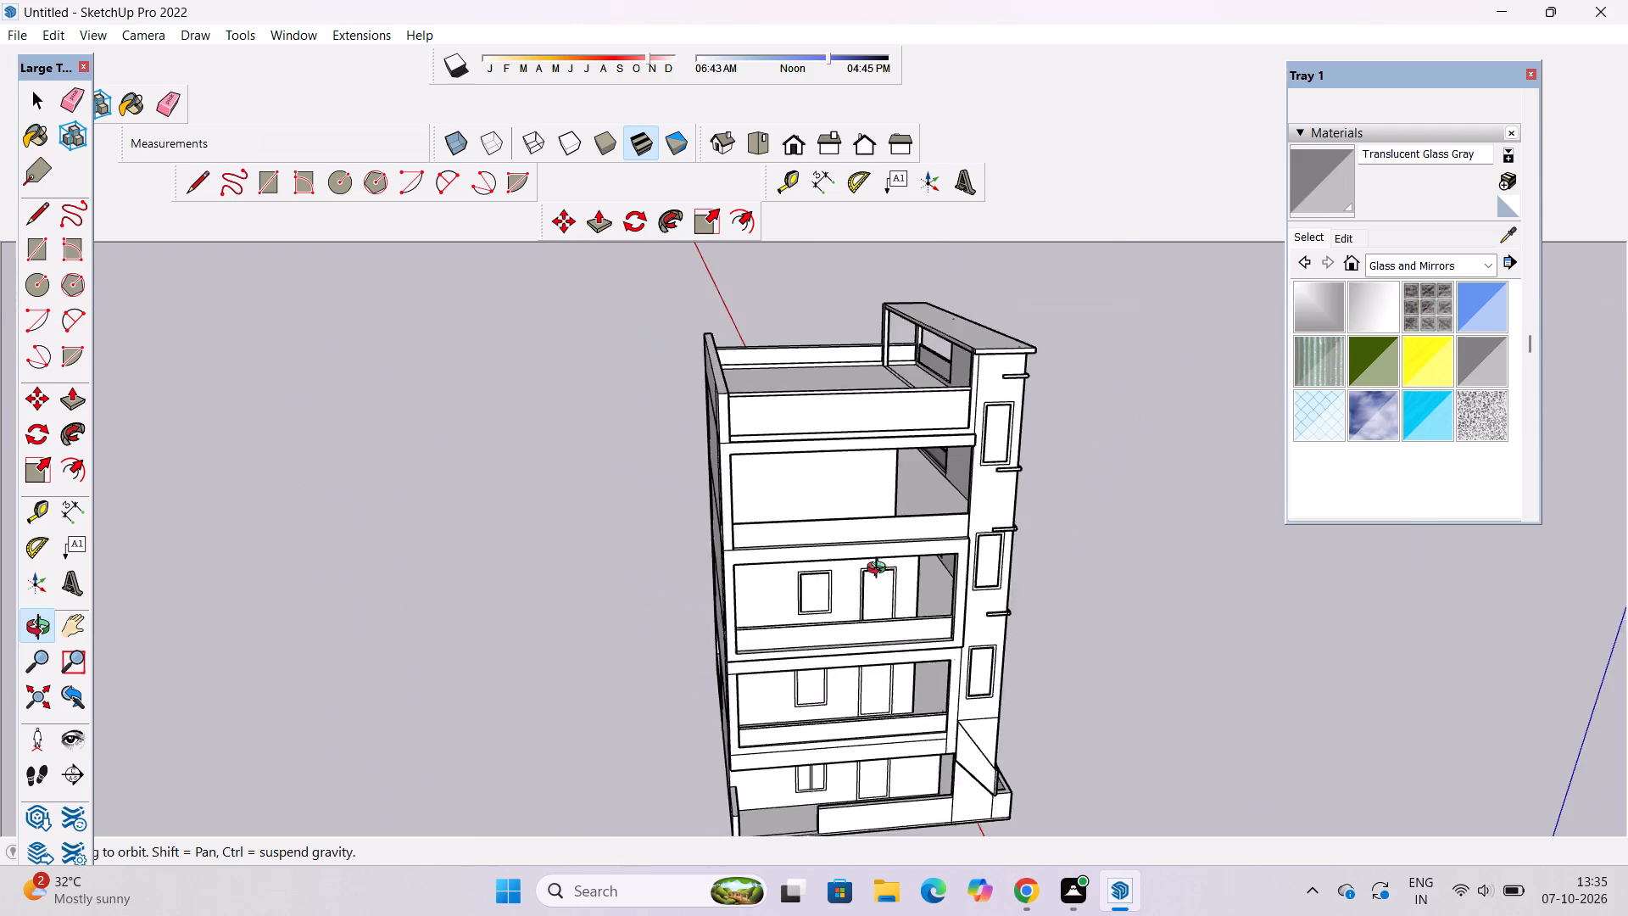
pyautogui.scroll(5, 879, 556)
pyautogui.keyDown('shift'); pyautogui.moveTo(896, 563); pyautogui.dragTo(818, 578); pyautogui.keyUp('shift')
pyautogui.moveTo(813, 578); pyautogui.dragTo(617, 612)
pyautogui.click(1321, 187)
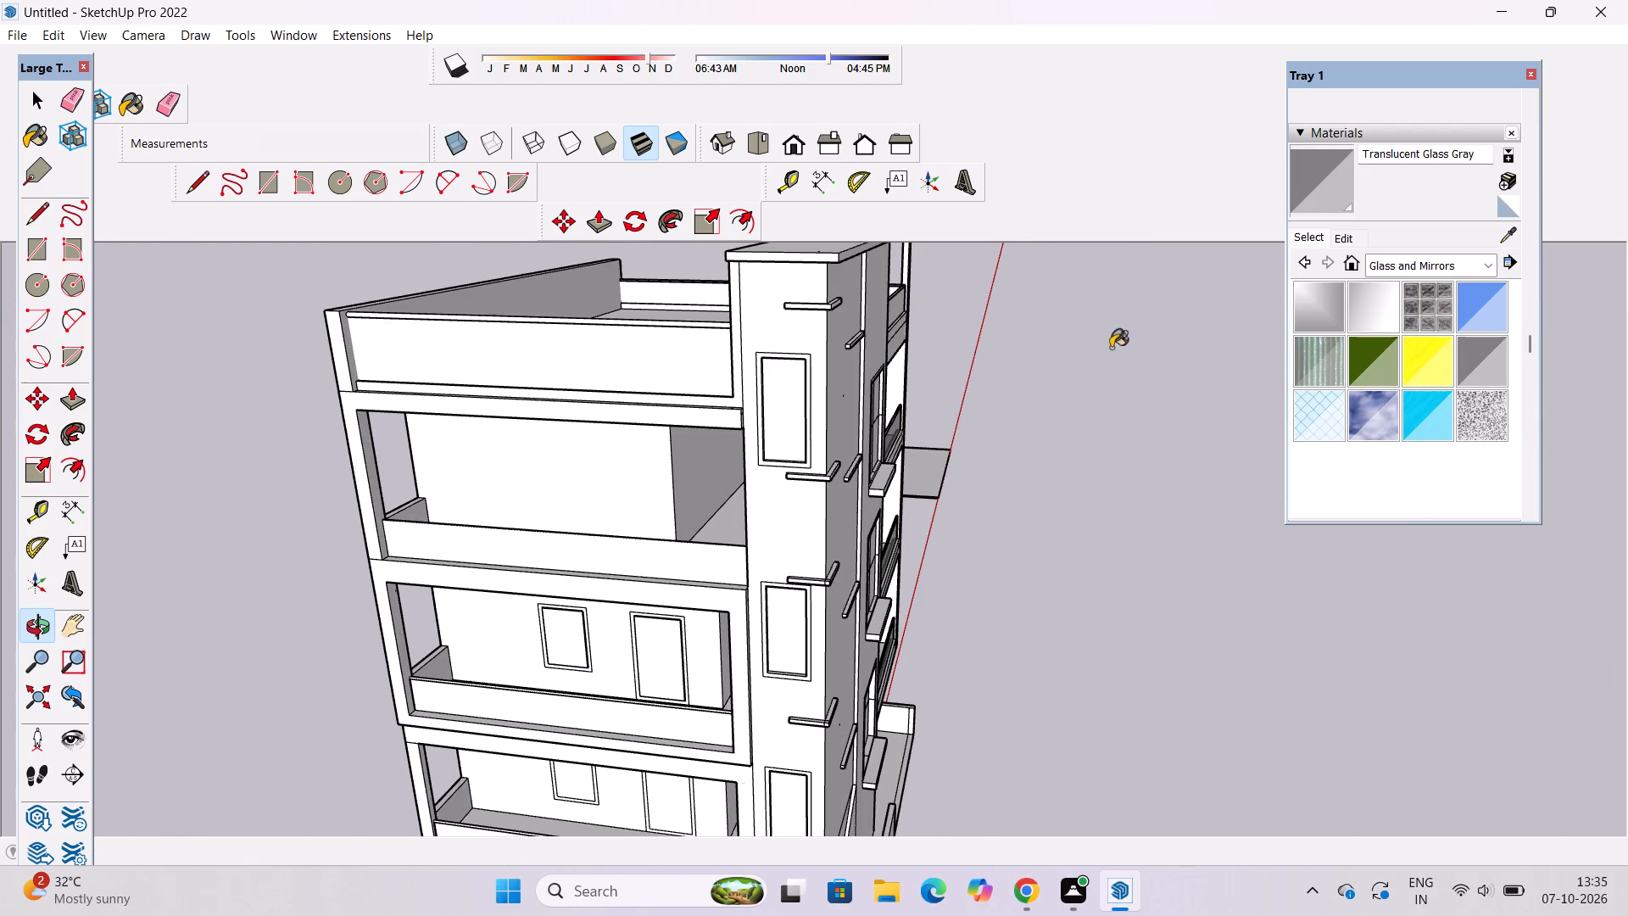
pyautogui.scroll(5, 697, 577)
pyautogui.click(696, 574)
pyautogui.scroll(-6, 678, 426)
pyautogui.scroll(5, 649, 701)
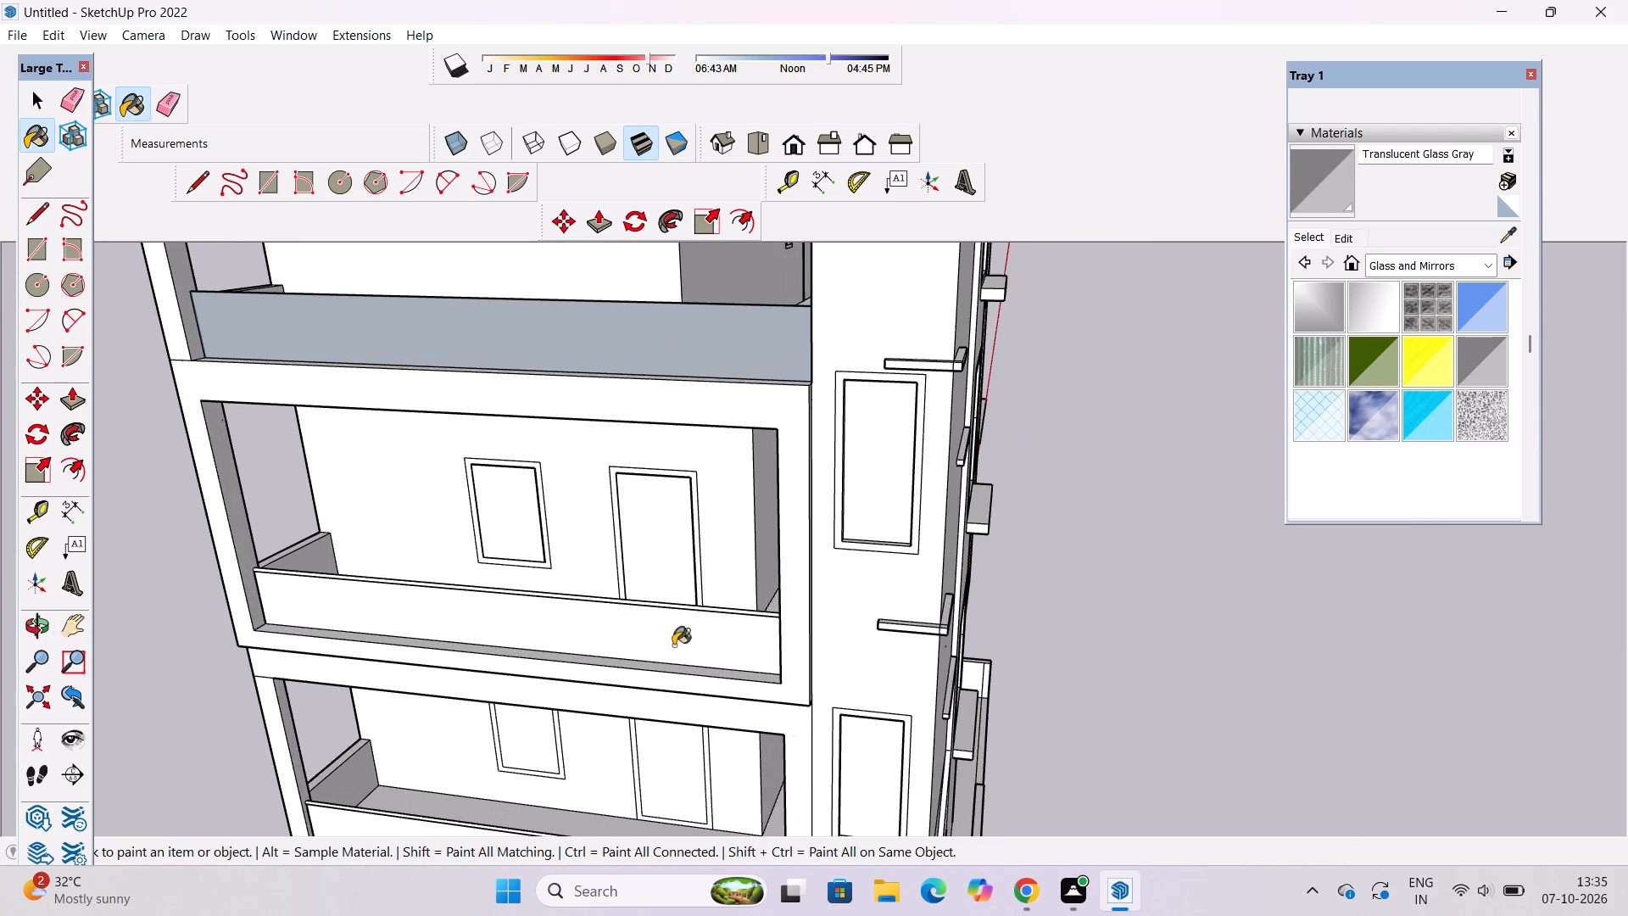
pyautogui.click(673, 645)
pyautogui.scroll(-10, 700, 451)
pyautogui.scroll(10, 682, 656)
pyautogui.click(725, 544)
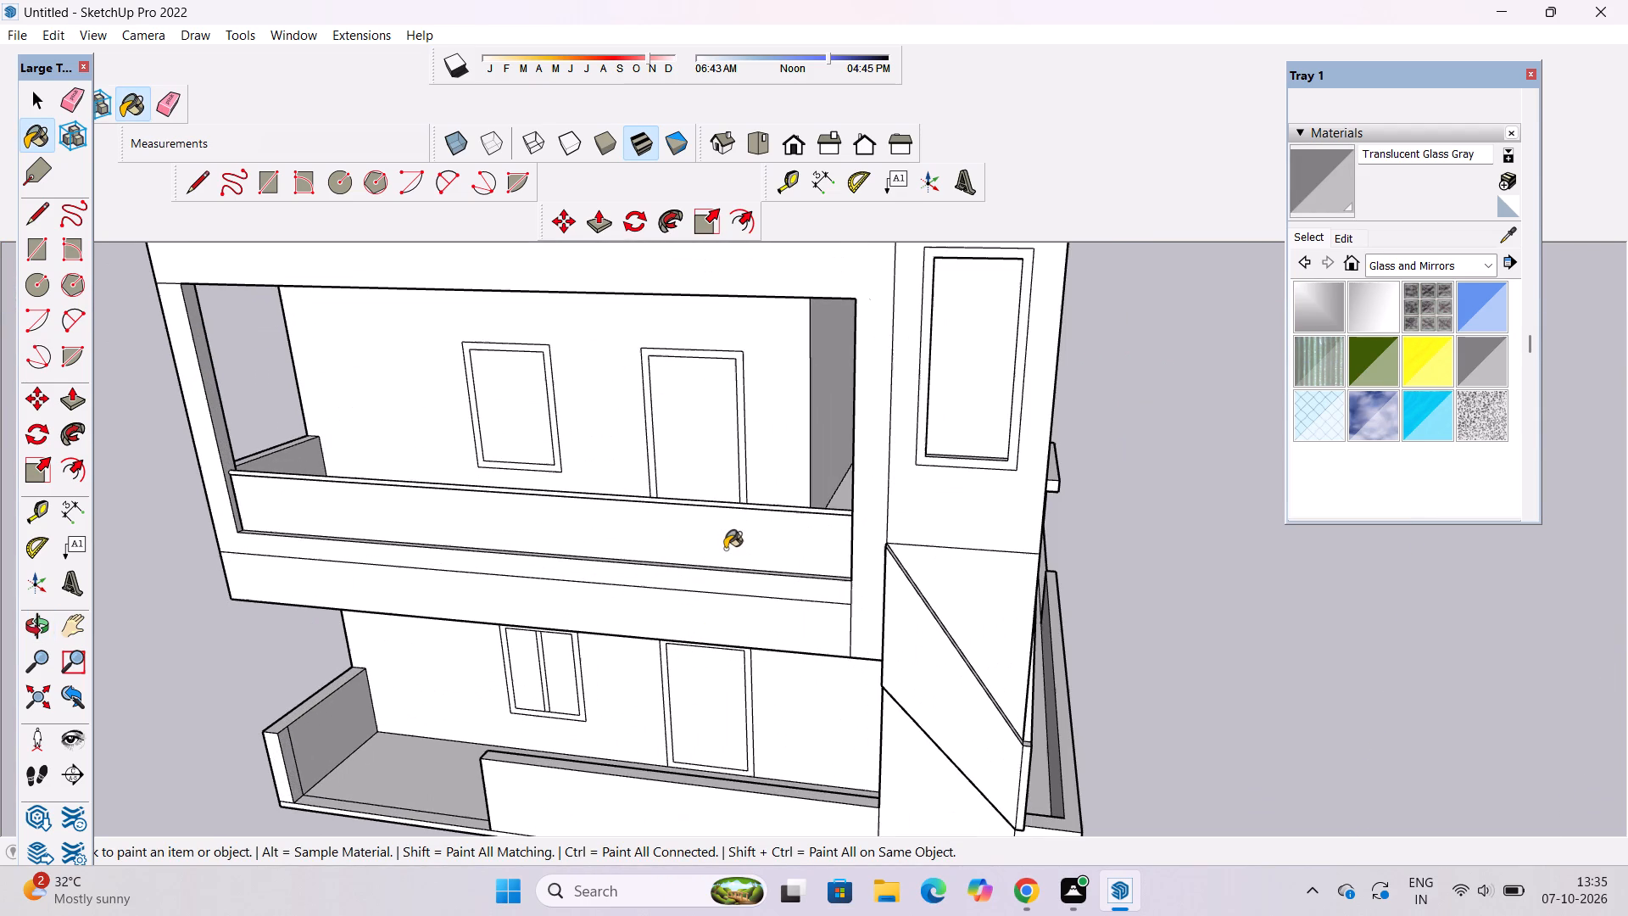
# Paint the inner faces of the three rear balcony parapets with Translucent Glass Gray, working through the openings in the blank side wall.
pyautogui.press('o')
pyautogui.moveTo(509, 580); pyautogui.dragTo(1146, 633)
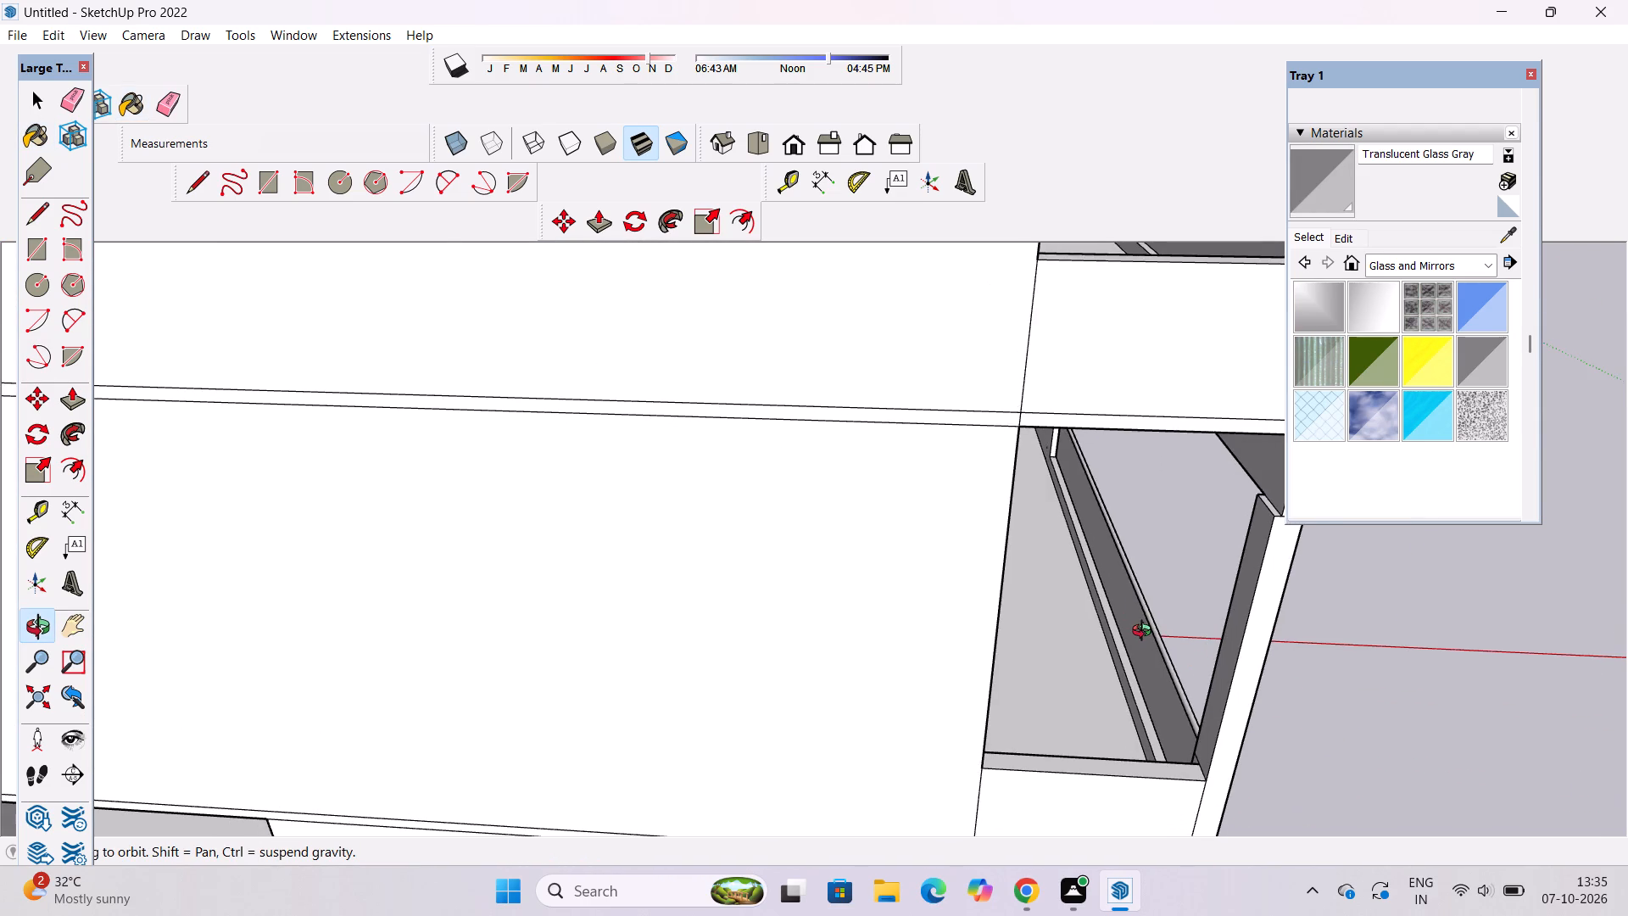
pyautogui.keyDown('shift'); pyautogui.moveTo(1134, 623); pyautogui.dragTo(843, 690); pyautogui.keyUp('shift')
pyautogui.moveTo(840, 690); pyautogui.dragTo(956, 616)
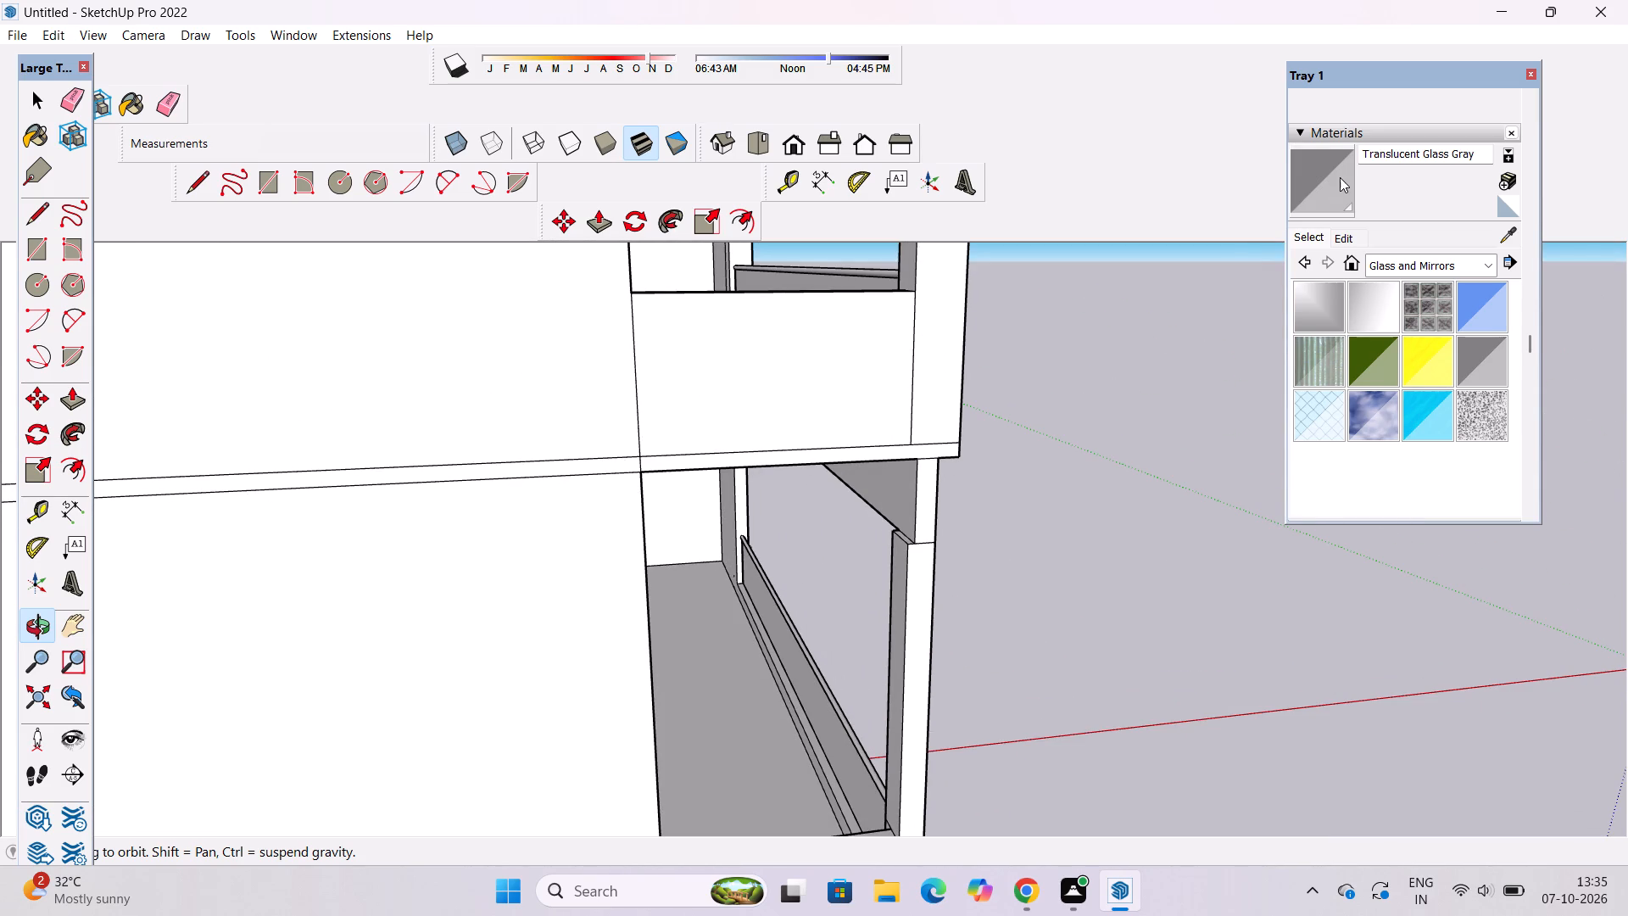
pyautogui.click(1340, 177)
pyautogui.click(808, 680)
pyautogui.scroll(-3, 763, 772)
pyautogui.scroll(4, 767, 426)
pyautogui.click(784, 415)
pyautogui.scroll(-10, 731, 751)
pyautogui.scroll(5, 751, 441)
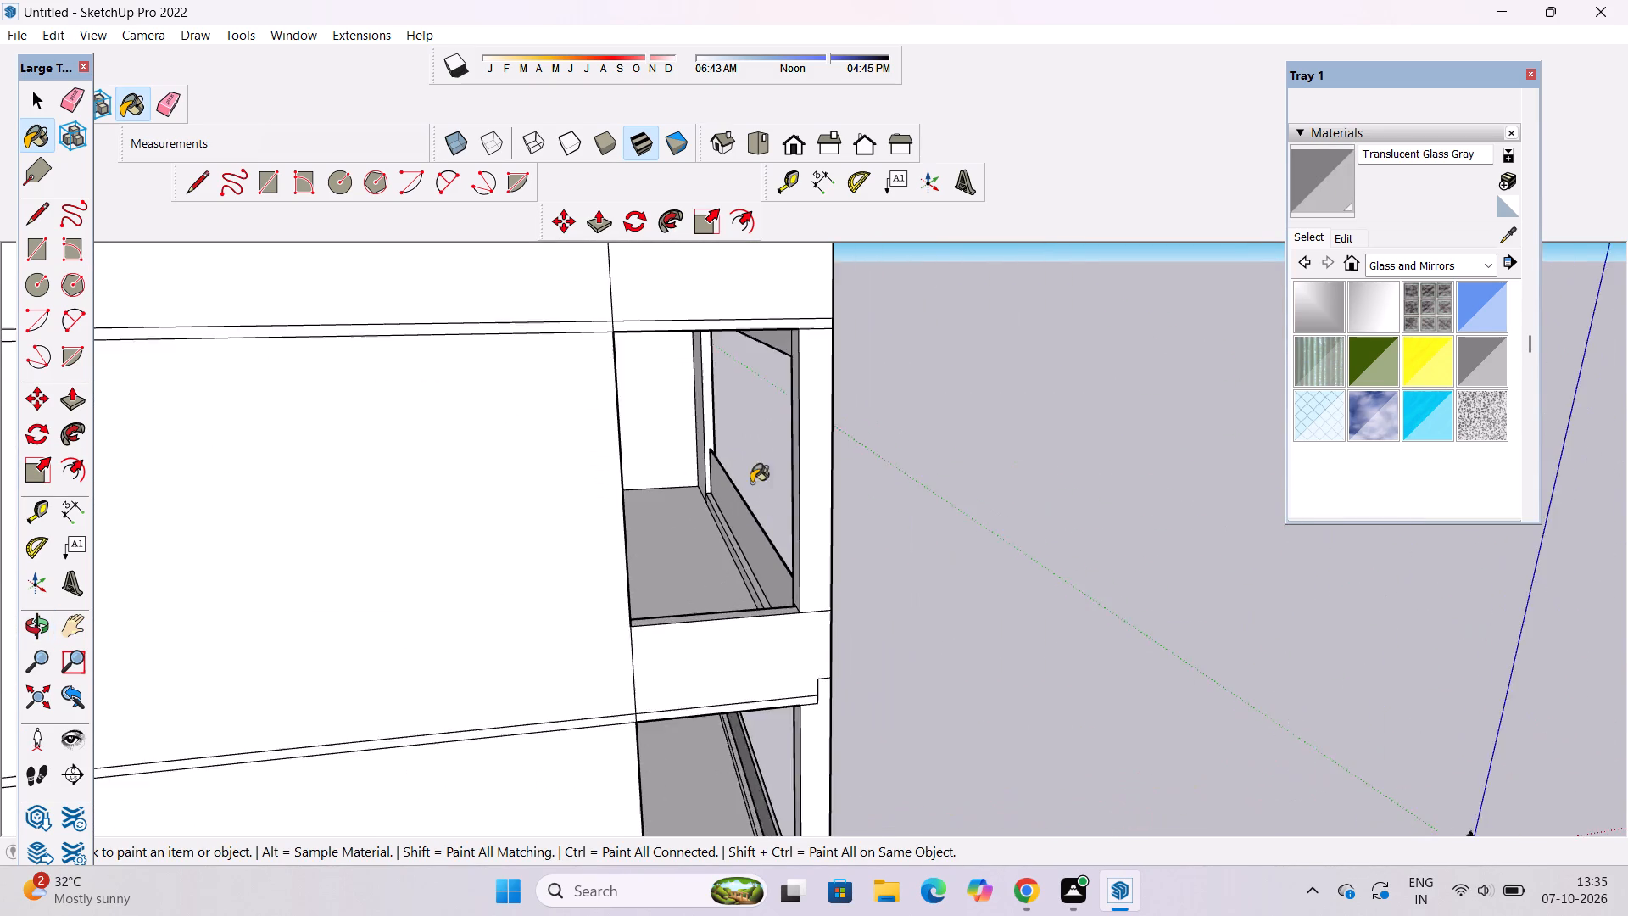
pyautogui.scroll(5, 751, 483)
pyautogui.click(754, 538)
# Examine the rear balcony parapets, the stair tower and its windows from around the building.
pyautogui.press('o')
pyautogui.scroll(-6, 754, 539)
pyautogui.moveTo(933, 623); pyautogui.dragTo(780, 645)
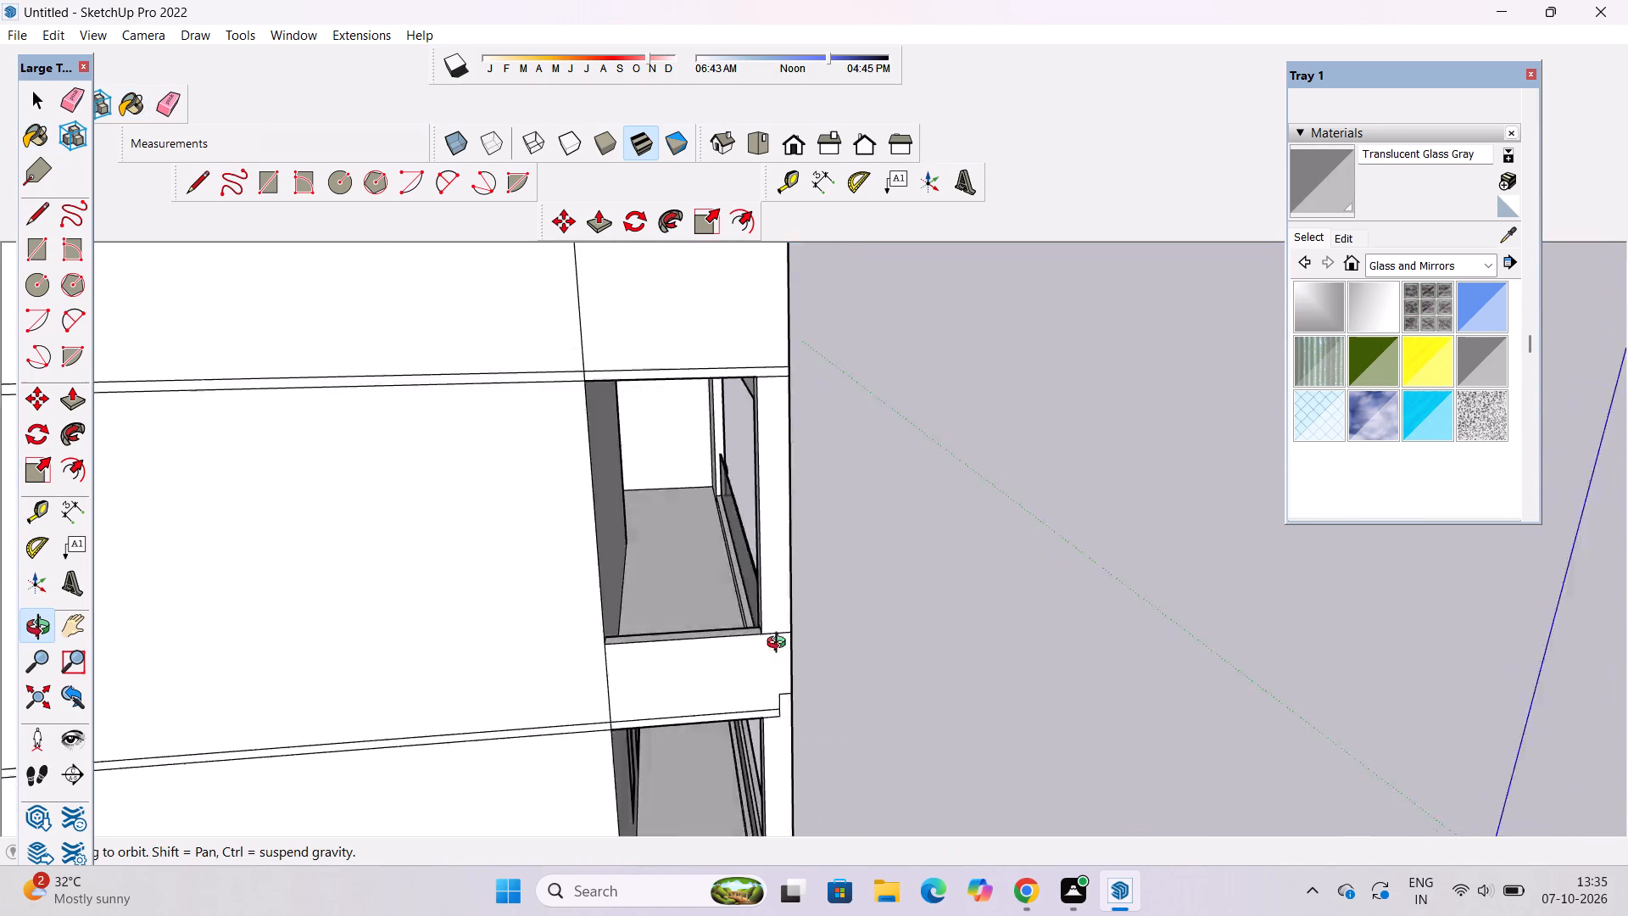
pyautogui.moveTo(780, 645); pyautogui.dragTo(539, 578)
pyautogui.scroll(-5, 553, 556)
pyautogui.moveTo(918, 579); pyautogui.dragTo(772, 590)
pyautogui.keyDown('shift'); pyautogui.moveTo(768, 583); pyautogui.dragTo(894, 640); pyautogui.keyUp('shift')
pyautogui.moveTo(922, 650); pyautogui.dragTo(817, 649)
pyautogui.keyDown('shift'); pyautogui.moveTo(810, 641); pyautogui.dragTo(873, 673); pyautogui.keyUp('shift')
pyautogui.scroll(-5, 891, 609)
pyautogui.moveTo(953, 652); pyautogui.dragTo(629, 675)
pyautogui.scroll(4, 805, 605)
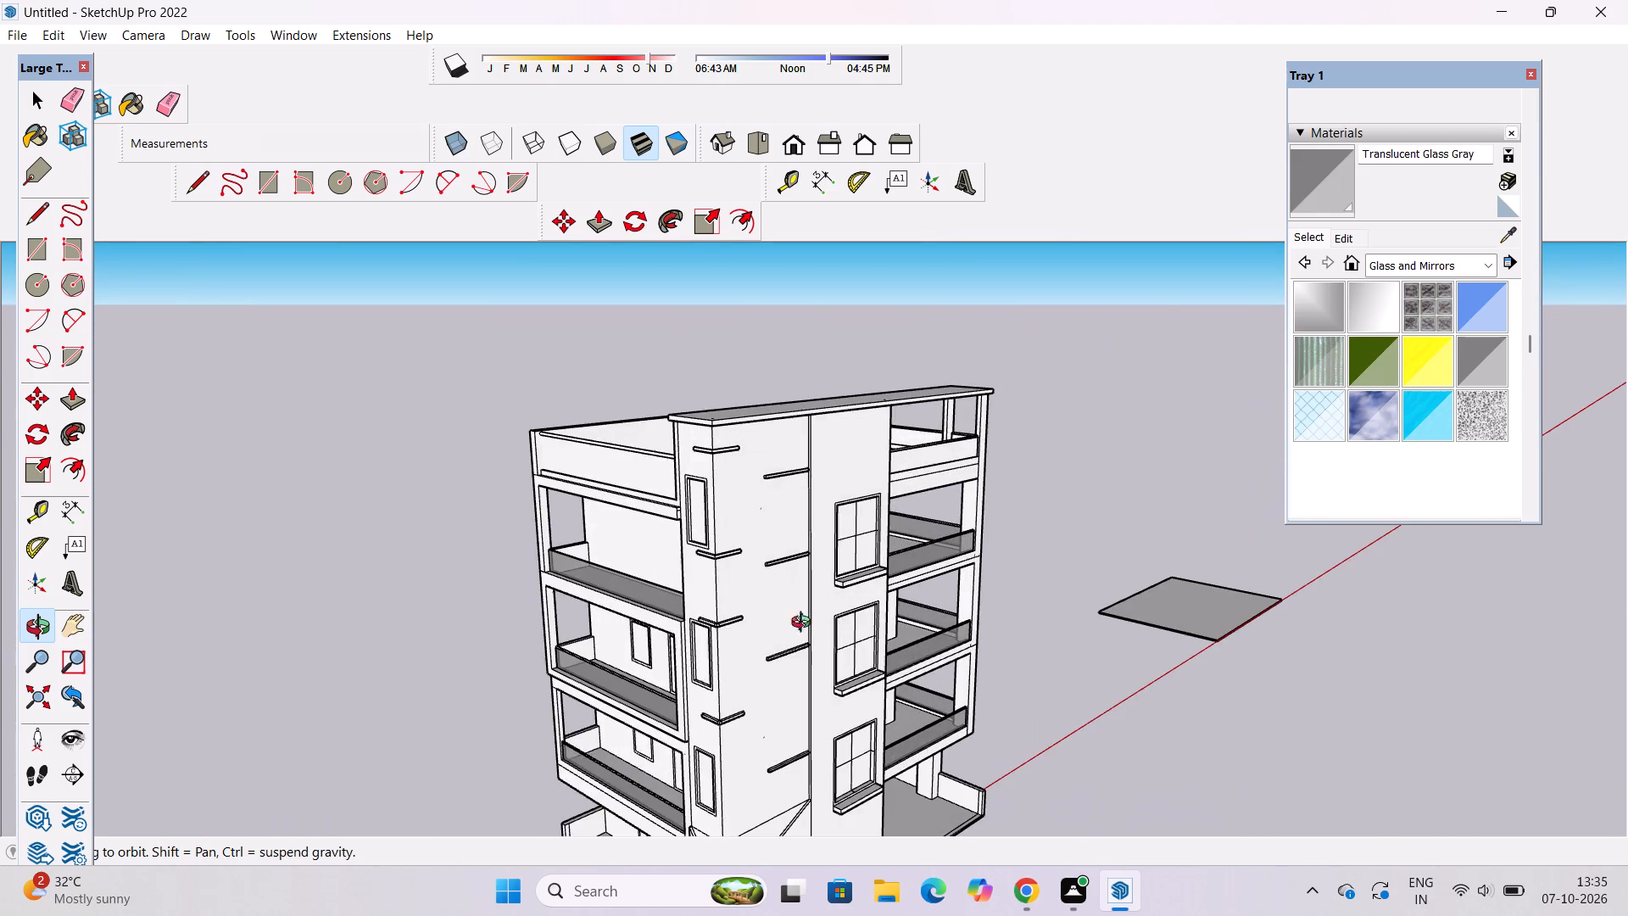
pyautogui.keyDown('shift'); pyautogui.moveTo(778, 684); pyautogui.dragTo(811, 560); pyautogui.keyUp('shift')
pyautogui.moveTo(713, 549); pyautogui.dragTo(780, 559)
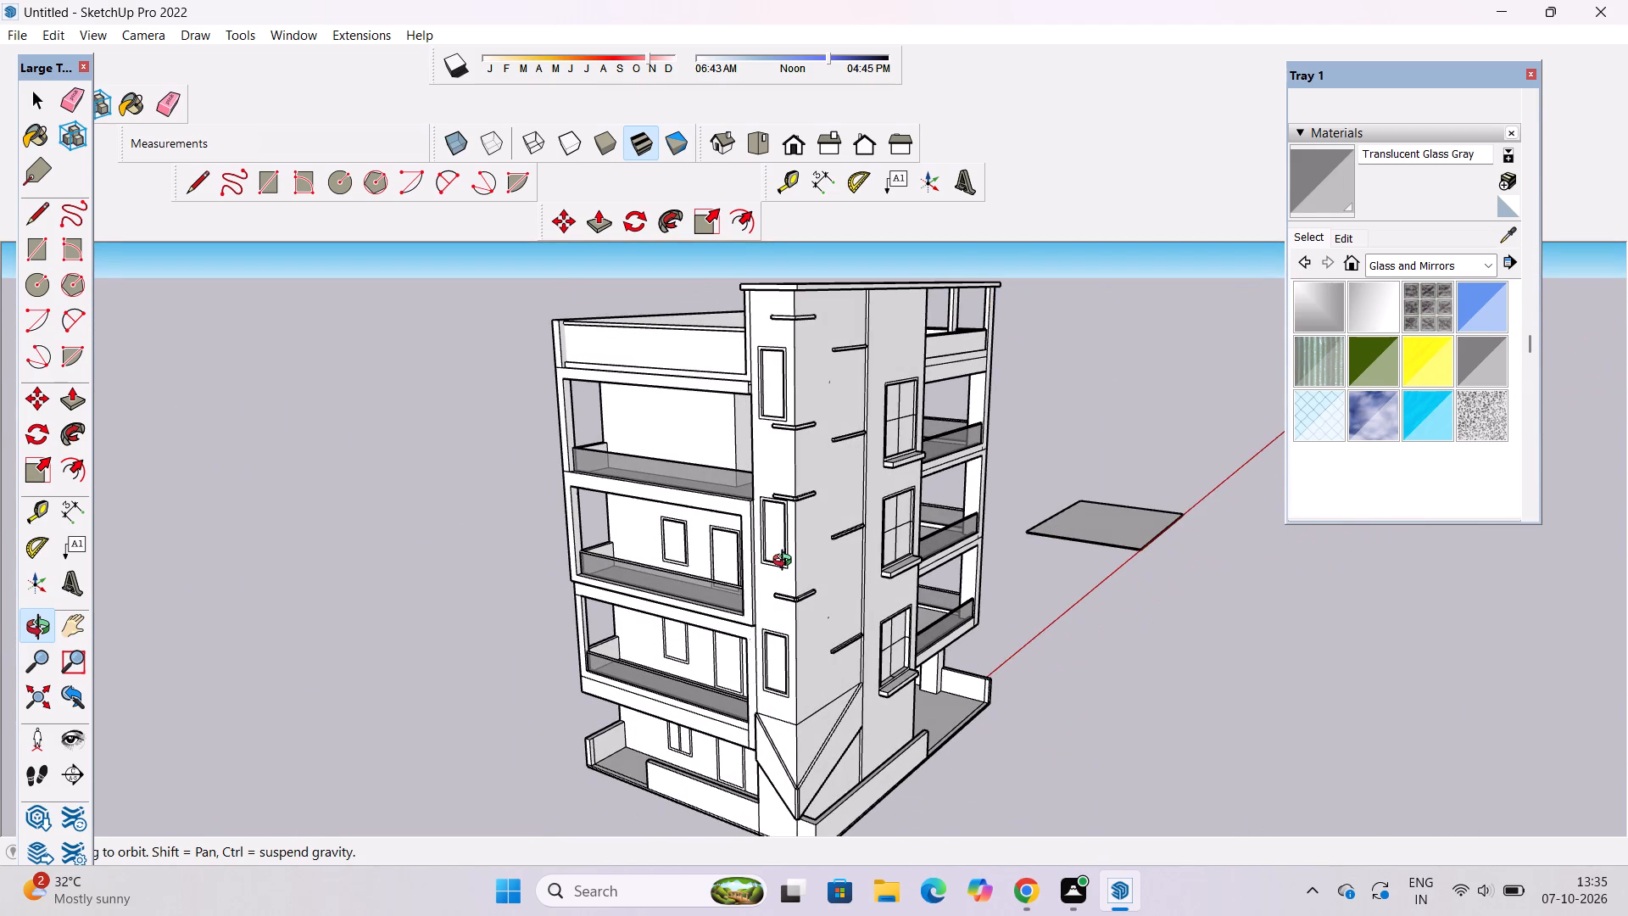
pyautogui.keyDown('shift'); pyautogui.moveTo(717, 618); pyautogui.dragTo(672, 648); pyautogui.keyUp('shift')
pyautogui.moveTo(670, 648); pyautogui.dragTo(766, 644)
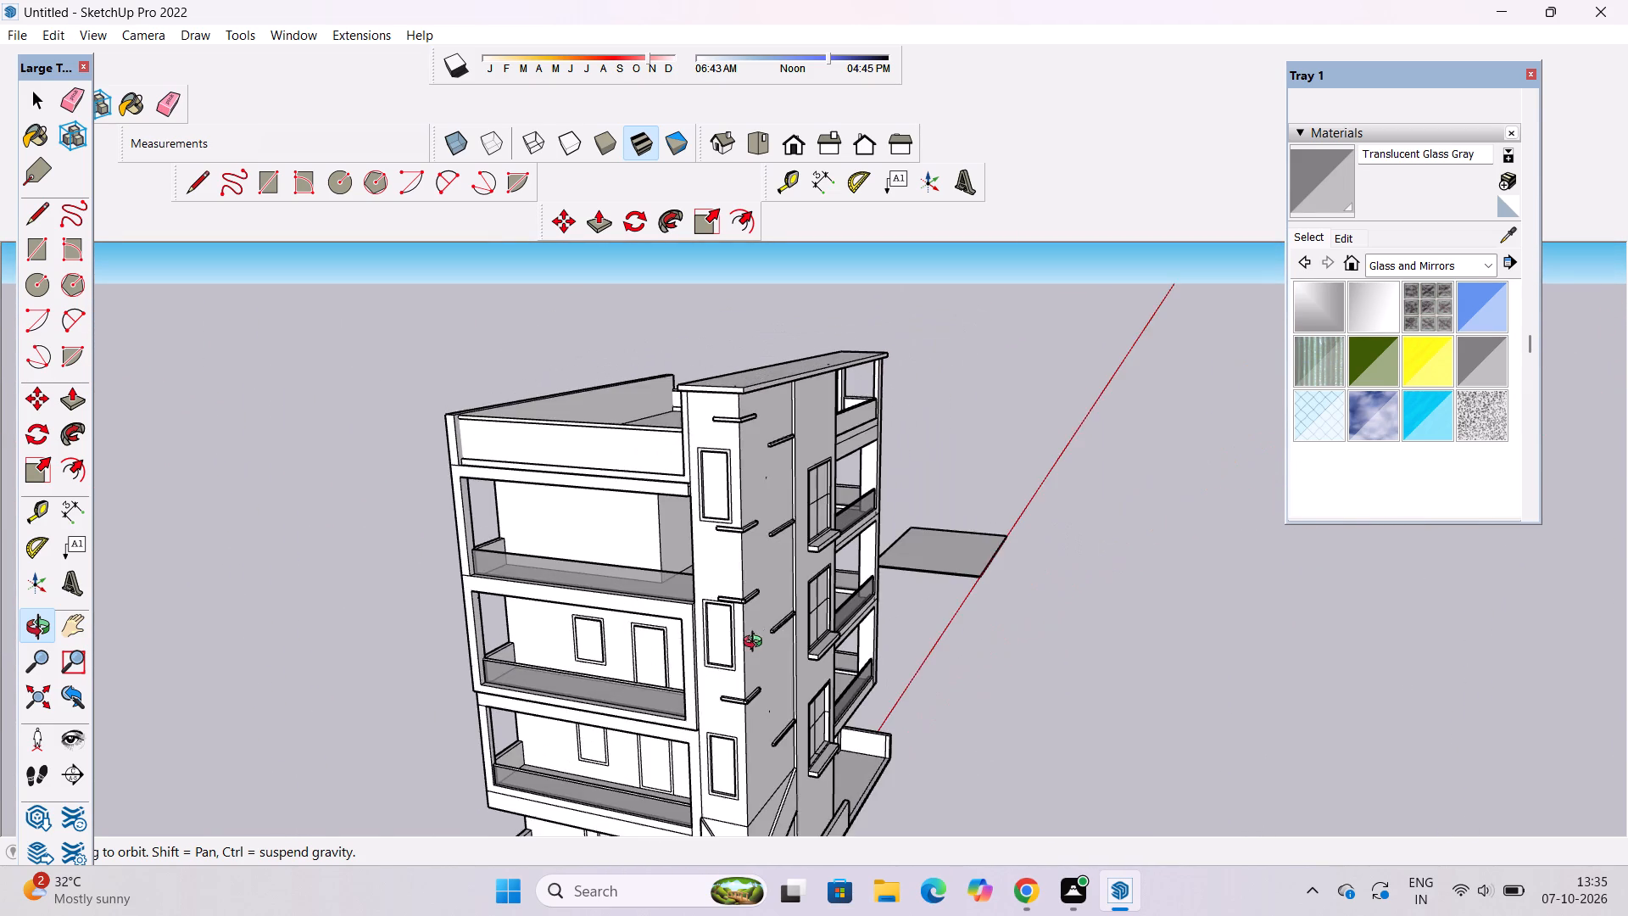
pyautogui.scroll(4, 756, 644)
pyautogui.keyDown('shift'); pyautogui.moveTo(756, 644); pyautogui.dragTo(711, 684); pyautogui.keyUp('shift')
pyautogui.keyDown('shift'); pyautogui.moveTo(683, 690); pyautogui.dragTo(655, 618); pyautogui.keyUp('shift')
pyautogui.keyDown('shift'); pyautogui.moveTo(636, 580); pyautogui.dragTo(728, 574); pyautogui.keyUp('shift')
pyautogui.moveTo(679, 595); pyautogui.dragTo(661, 604)
pyautogui.keyDown('shift'); pyautogui.moveTo(707, 556); pyautogui.dragTo(661, 644); pyautogui.keyUp('shift')
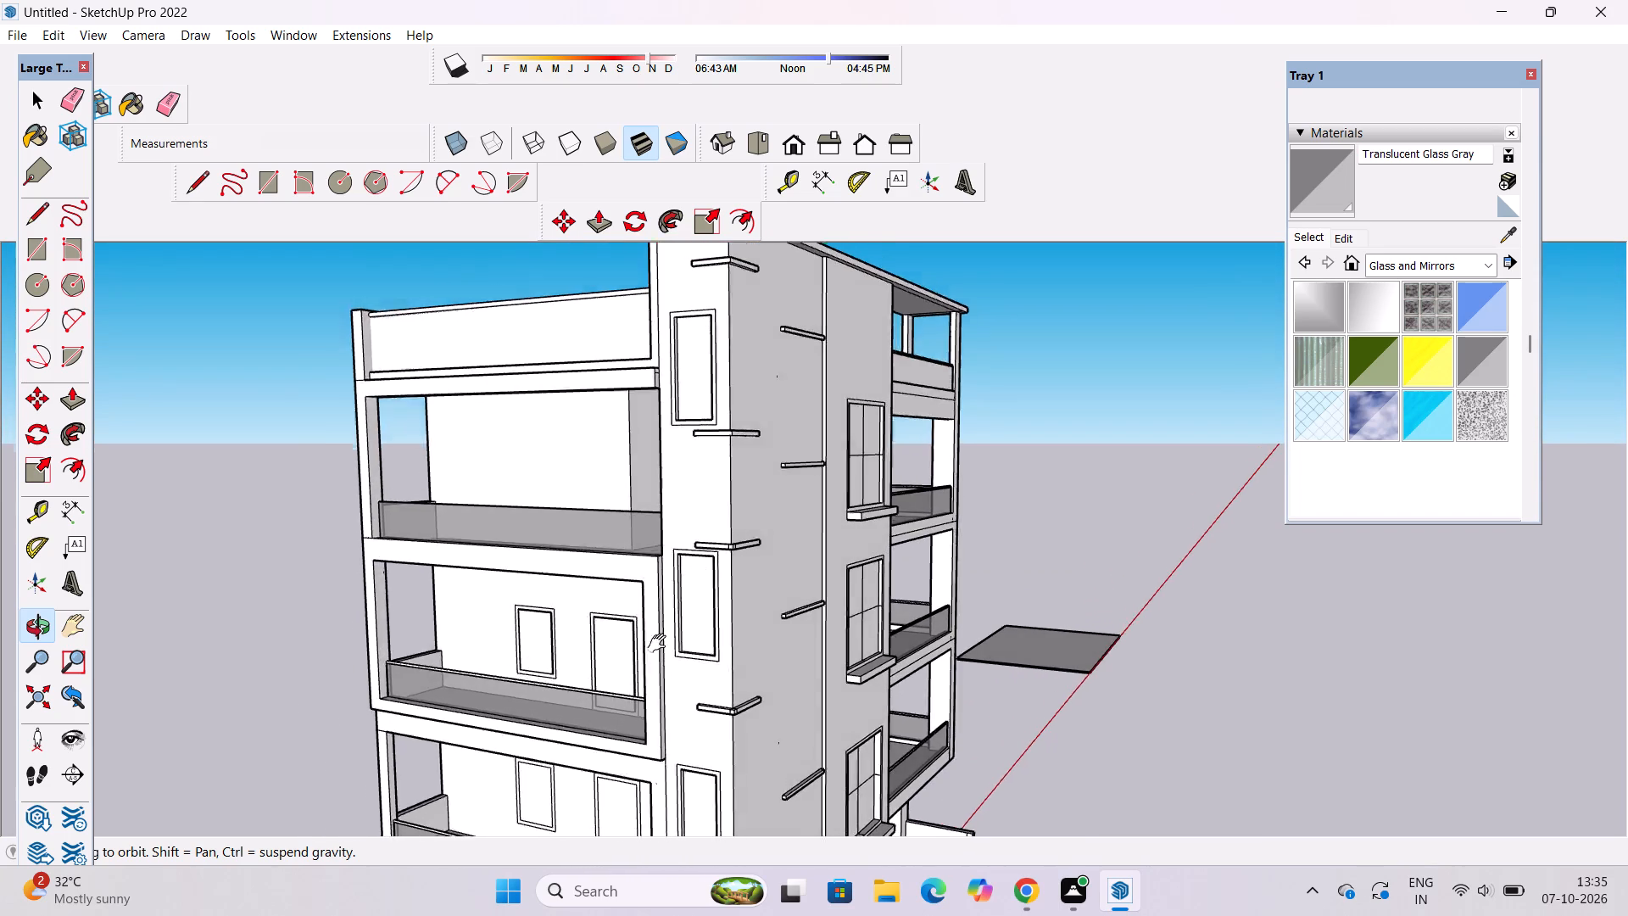
pyautogui.keyDown('shift'); pyautogui.moveTo(661, 644); pyautogui.dragTo(655, 652); pyautogui.keyUp('shift')
pyautogui.keyDown('shift'); pyautogui.scroll(3, 683, 478); pyautogui.keyUp('shift')
pyautogui.keyDown('shift'); pyautogui.moveTo(683, 478); pyautogui.dragTo(660, 478); pyautogui.keyUp('shift')
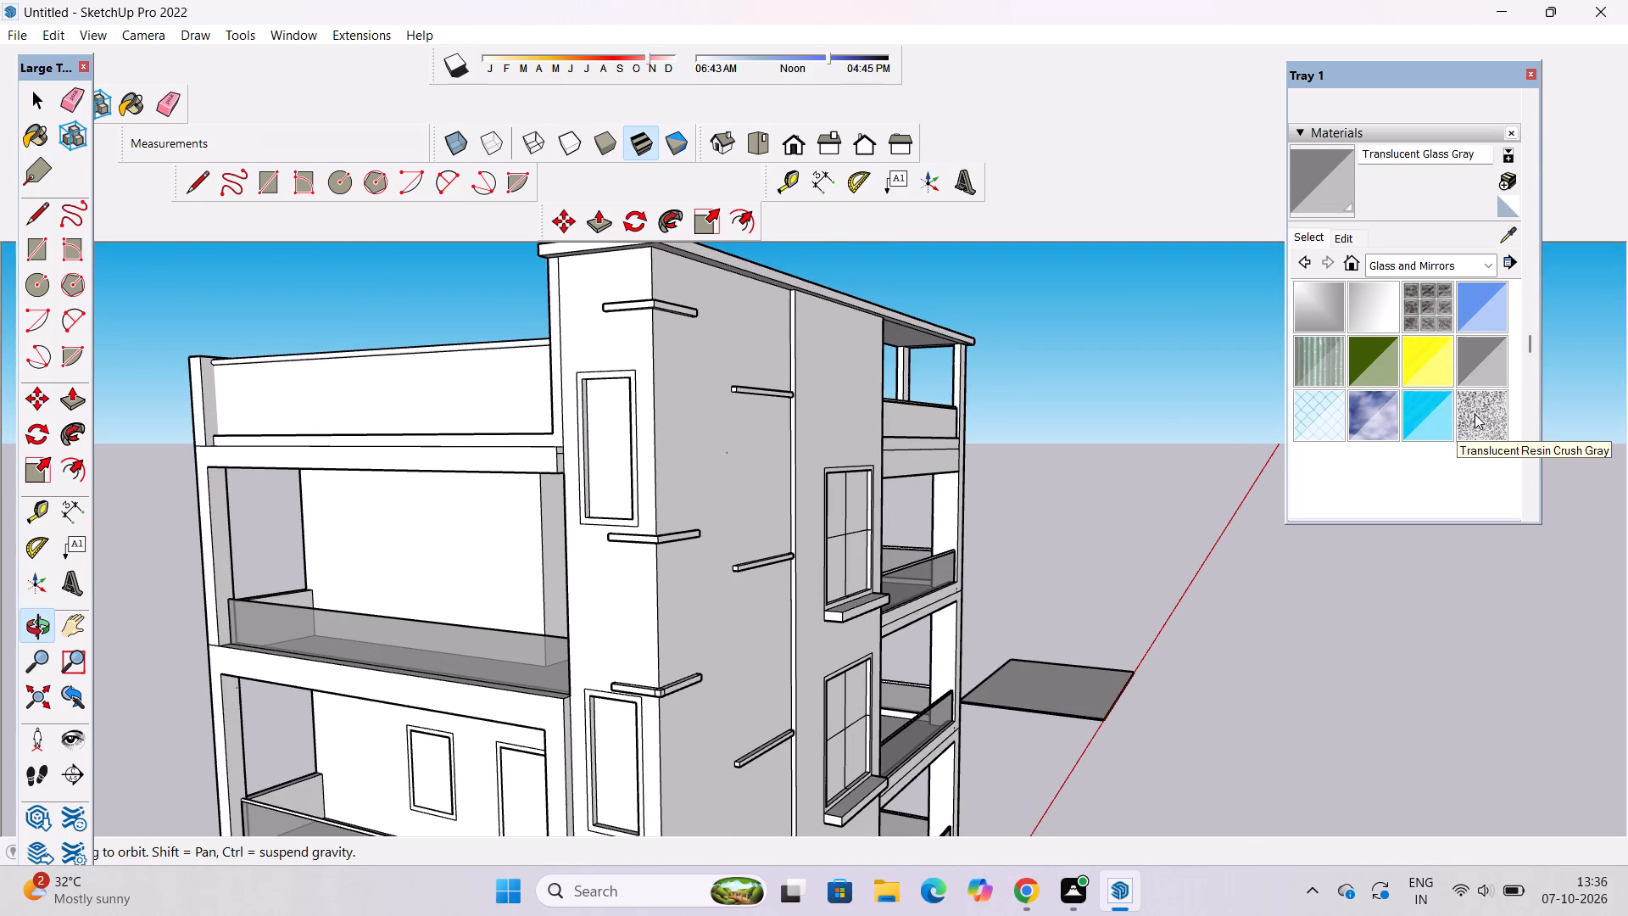
# Paint the four panes of the uppermost large window beside the balconies with Translucent Resin Crush Gray.
pyautogui.click(1477, 422)
pyautogui.scroll(3, 879, 531)
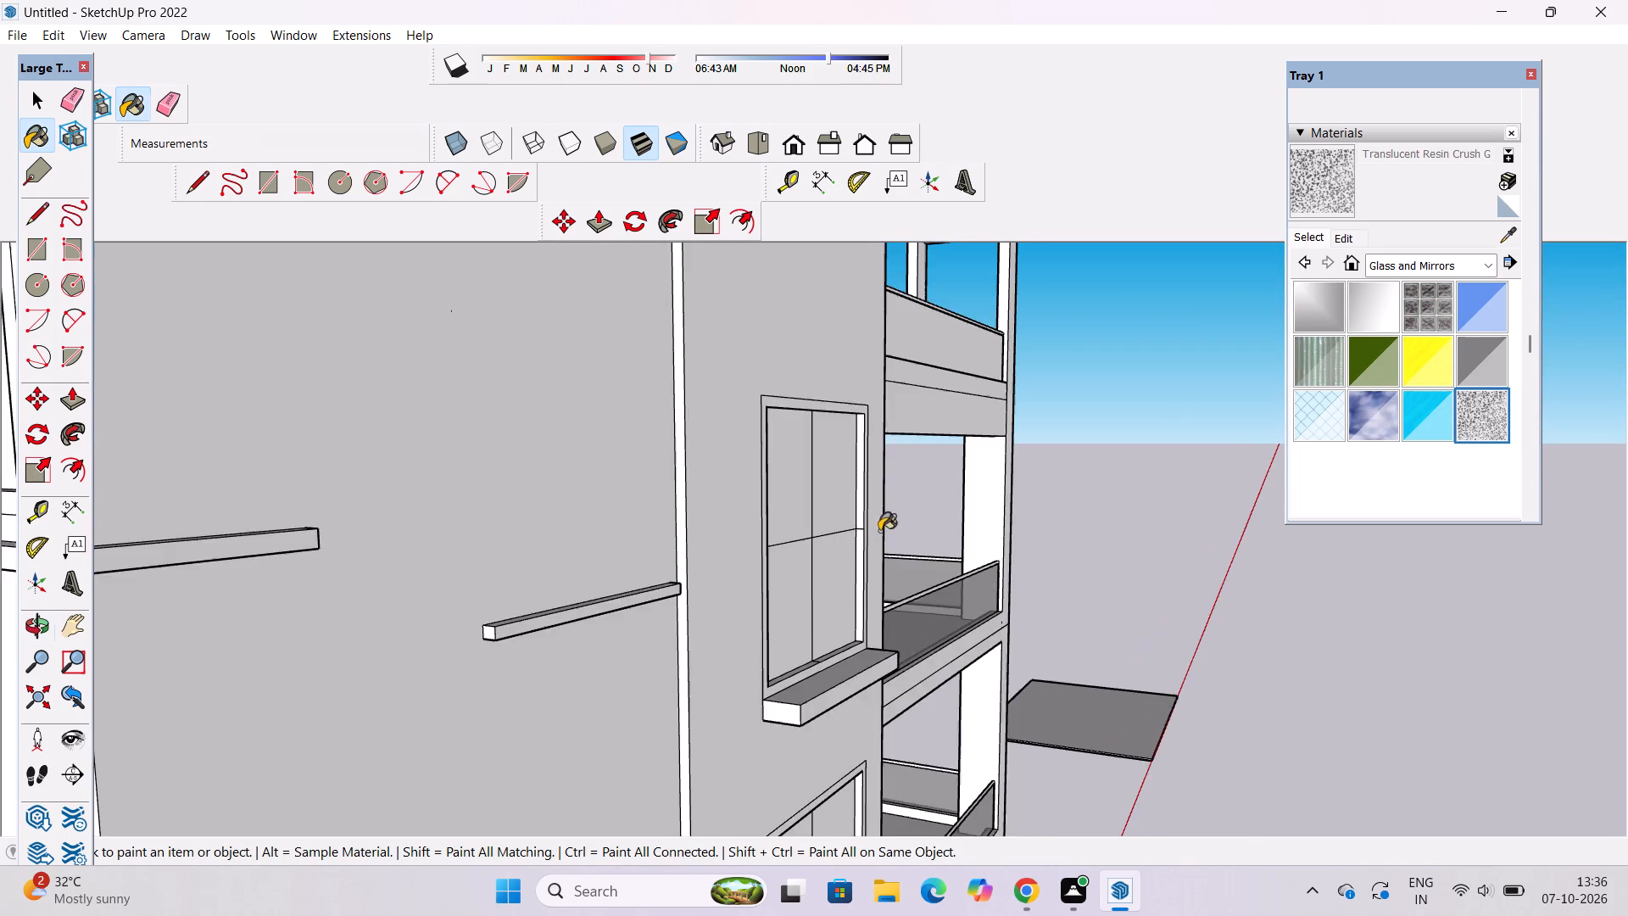
pyautogui.scroll(7, 879, 531)
pyautogui.click(820, 466)
pyautogui.click(813, 623)
pyautogui.click(708, 462)
pyautogui.click(755, 612)
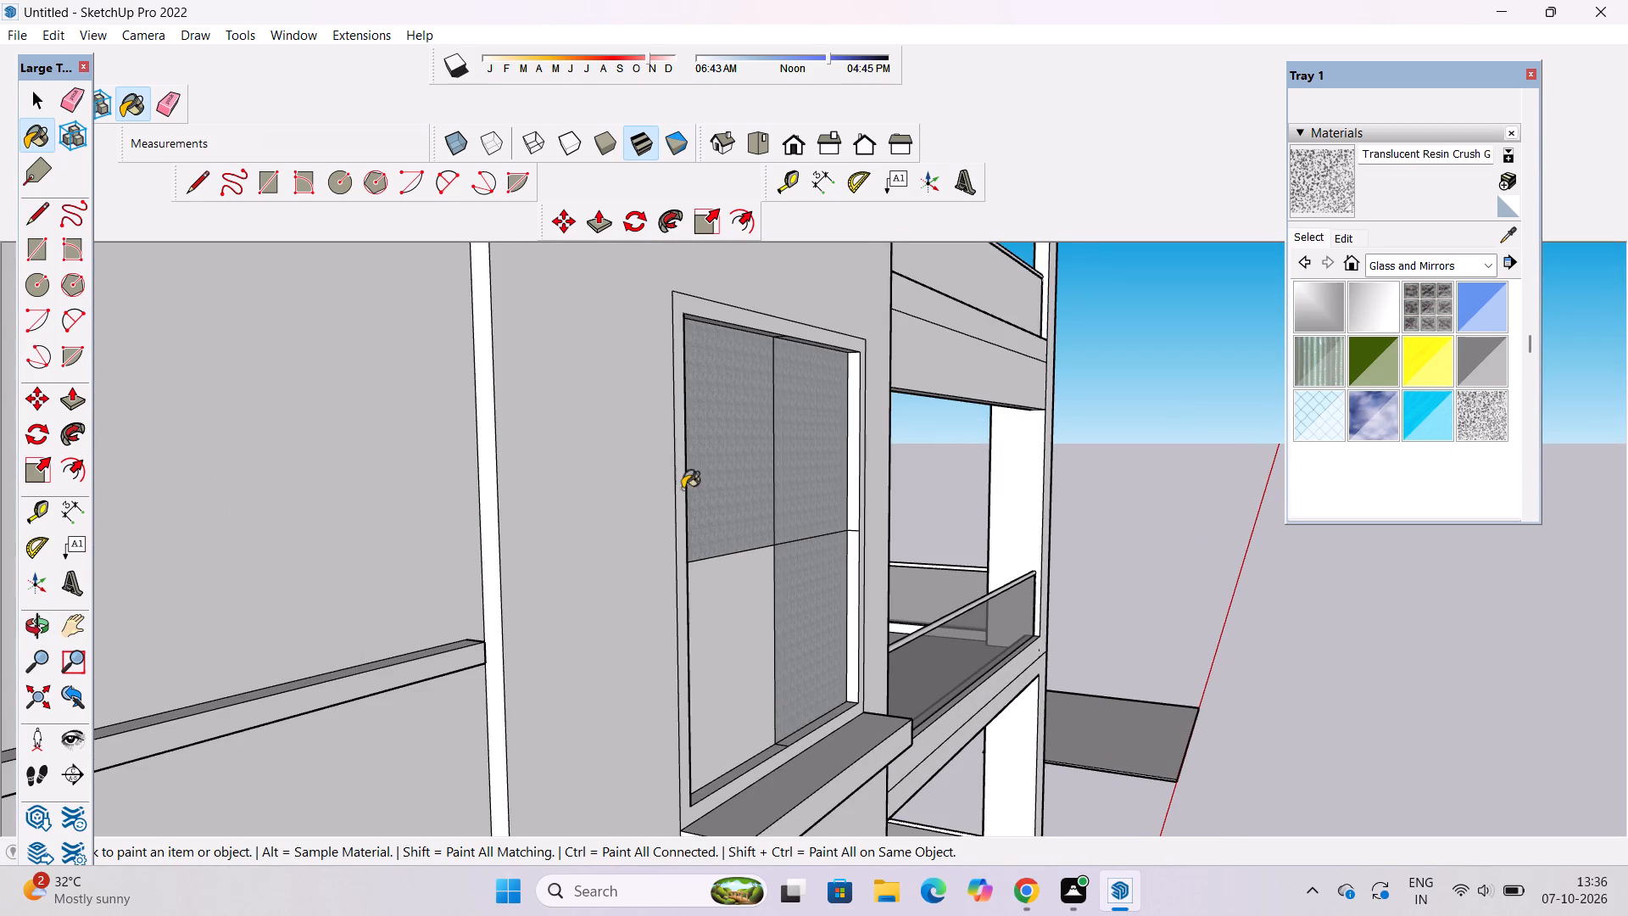
# Paint the four panes of the middle-floor large window with Translucent Resin Crush Gray.
pyautogui.scroll(-5, 610, 374)
pyautogui.scroll(4, 796, 734)
pyautogui.scroll(-10, 521, 253)
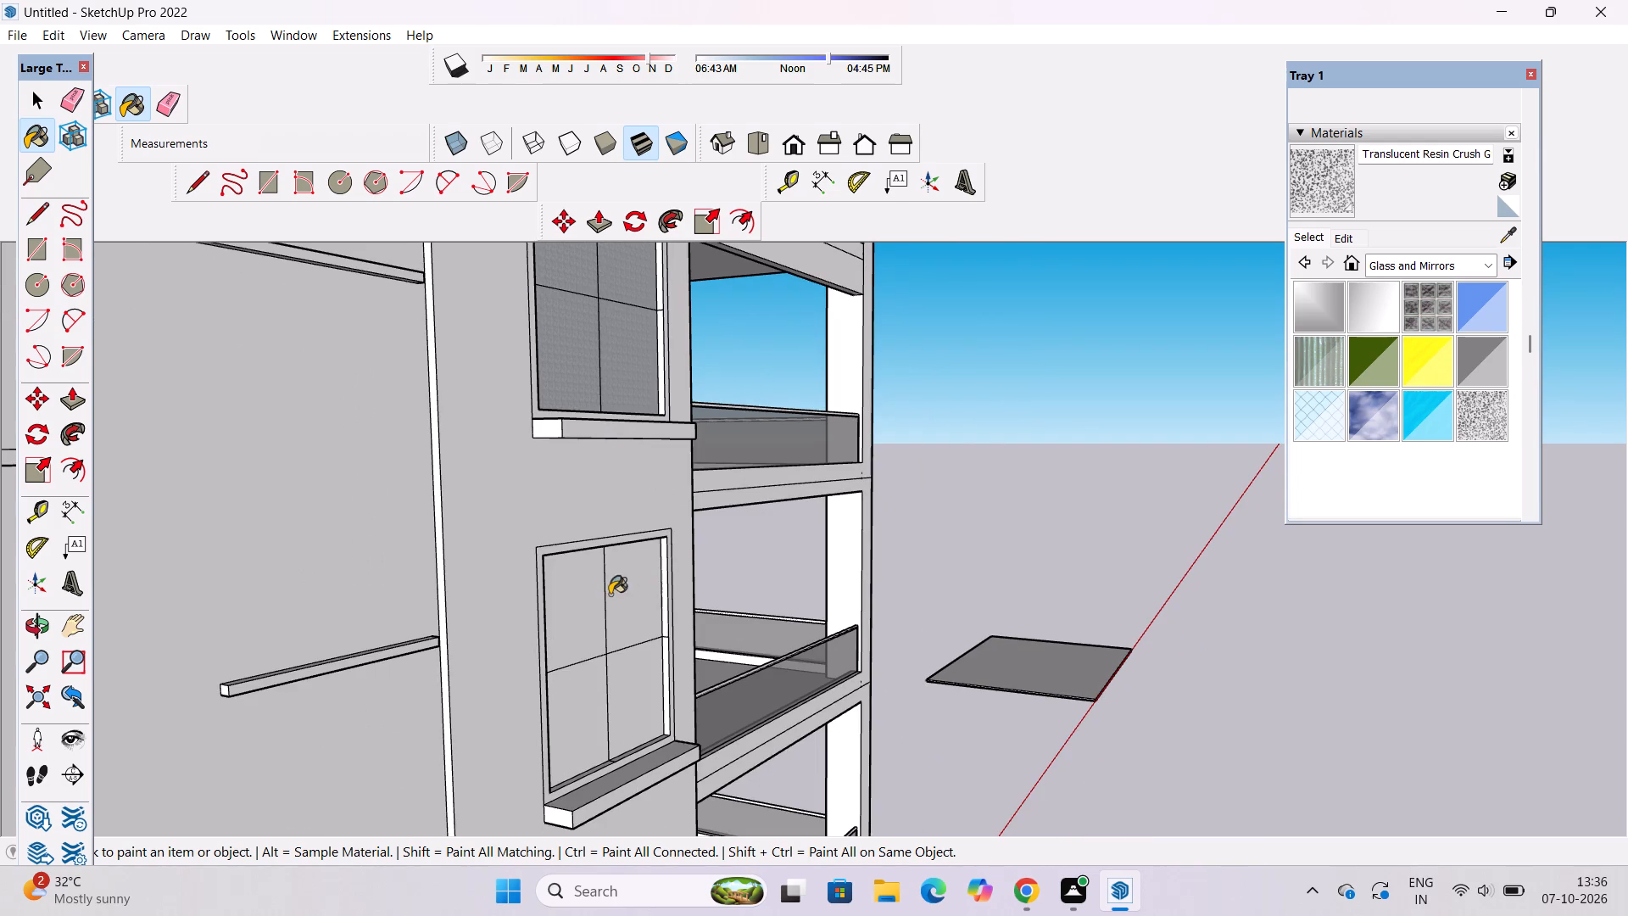
pyautogui.click(610, 595)
pyautogui.click(579, 611)
pyautogui.click(594, 686)
pyautogui.click(619, 685)
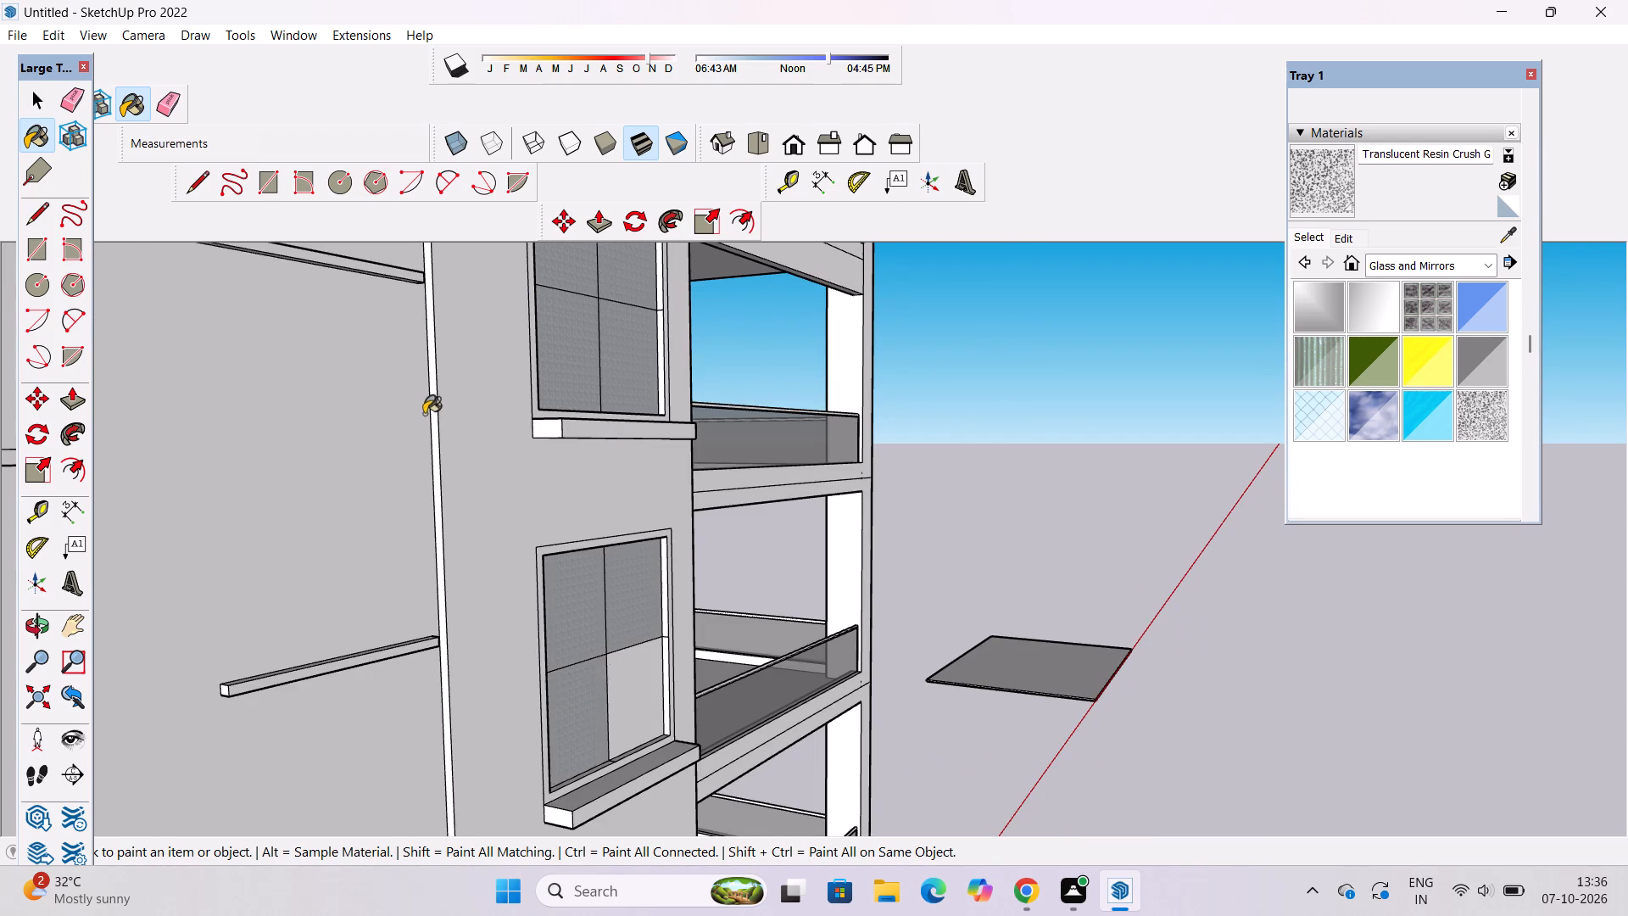
# Paint the four panes of the lowest large window with Translucent Resin Crush Gray.
pyautogui.scroll(-11, 424, 414)
pyautogui.scroll(5, 527, 643)
pyautogui.click(531, 659)
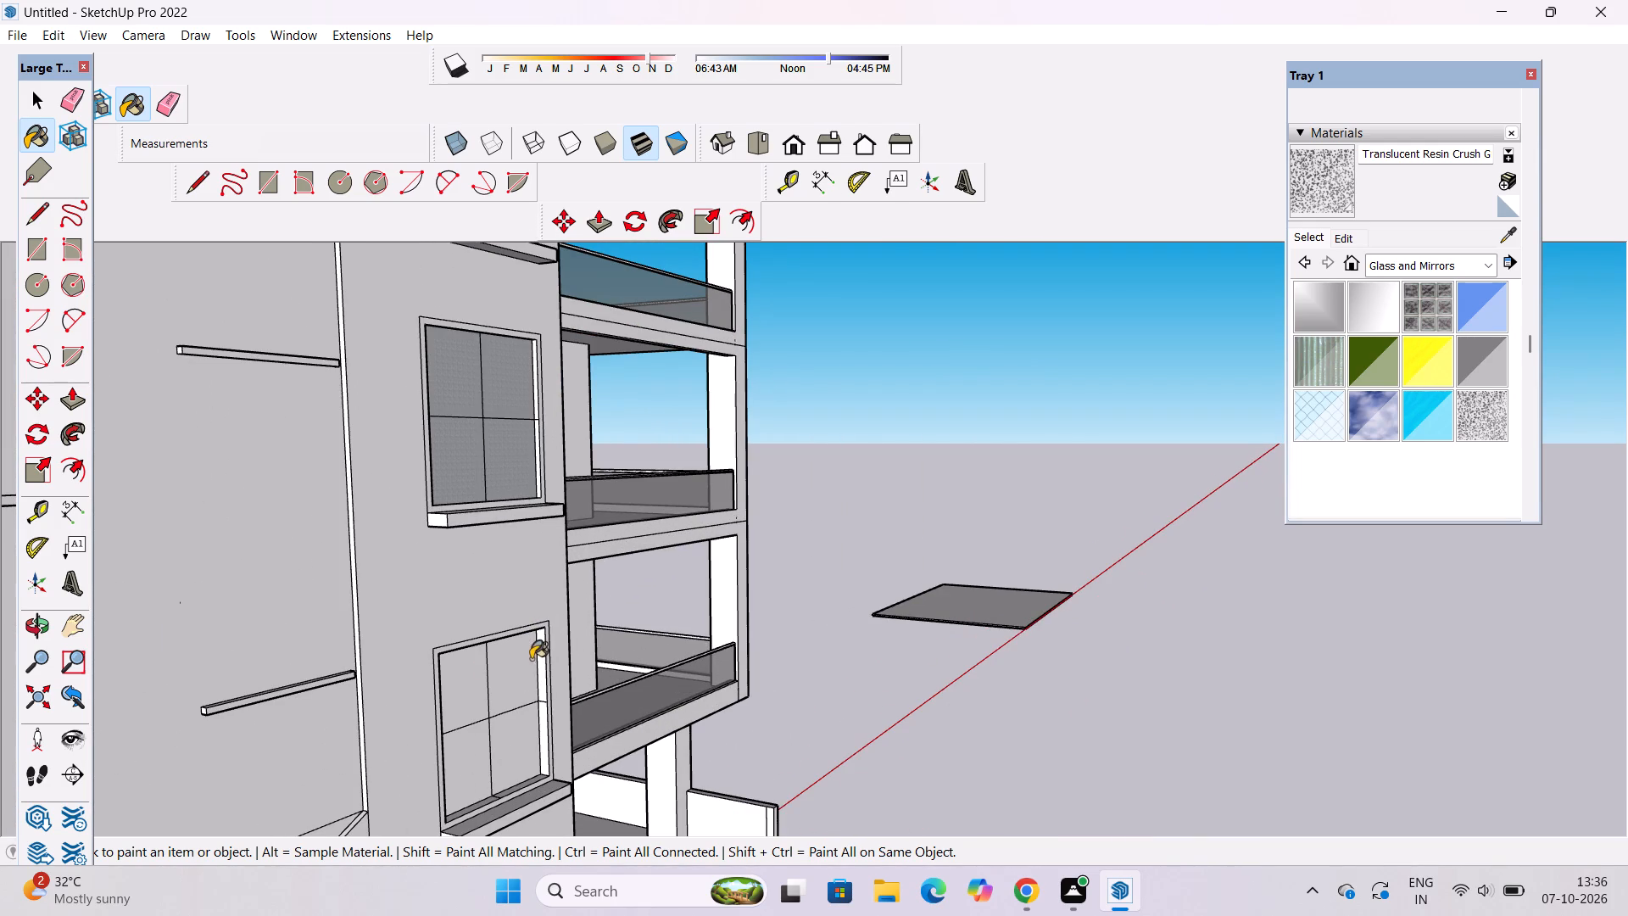
pyautogui.click(471, 682)
pyautogui.scroll(-5, 499, 392)
pyautogui.scroll(5, 520, 634)
pyautogui.click(514, 628)
pyautogui.click(460, 626)
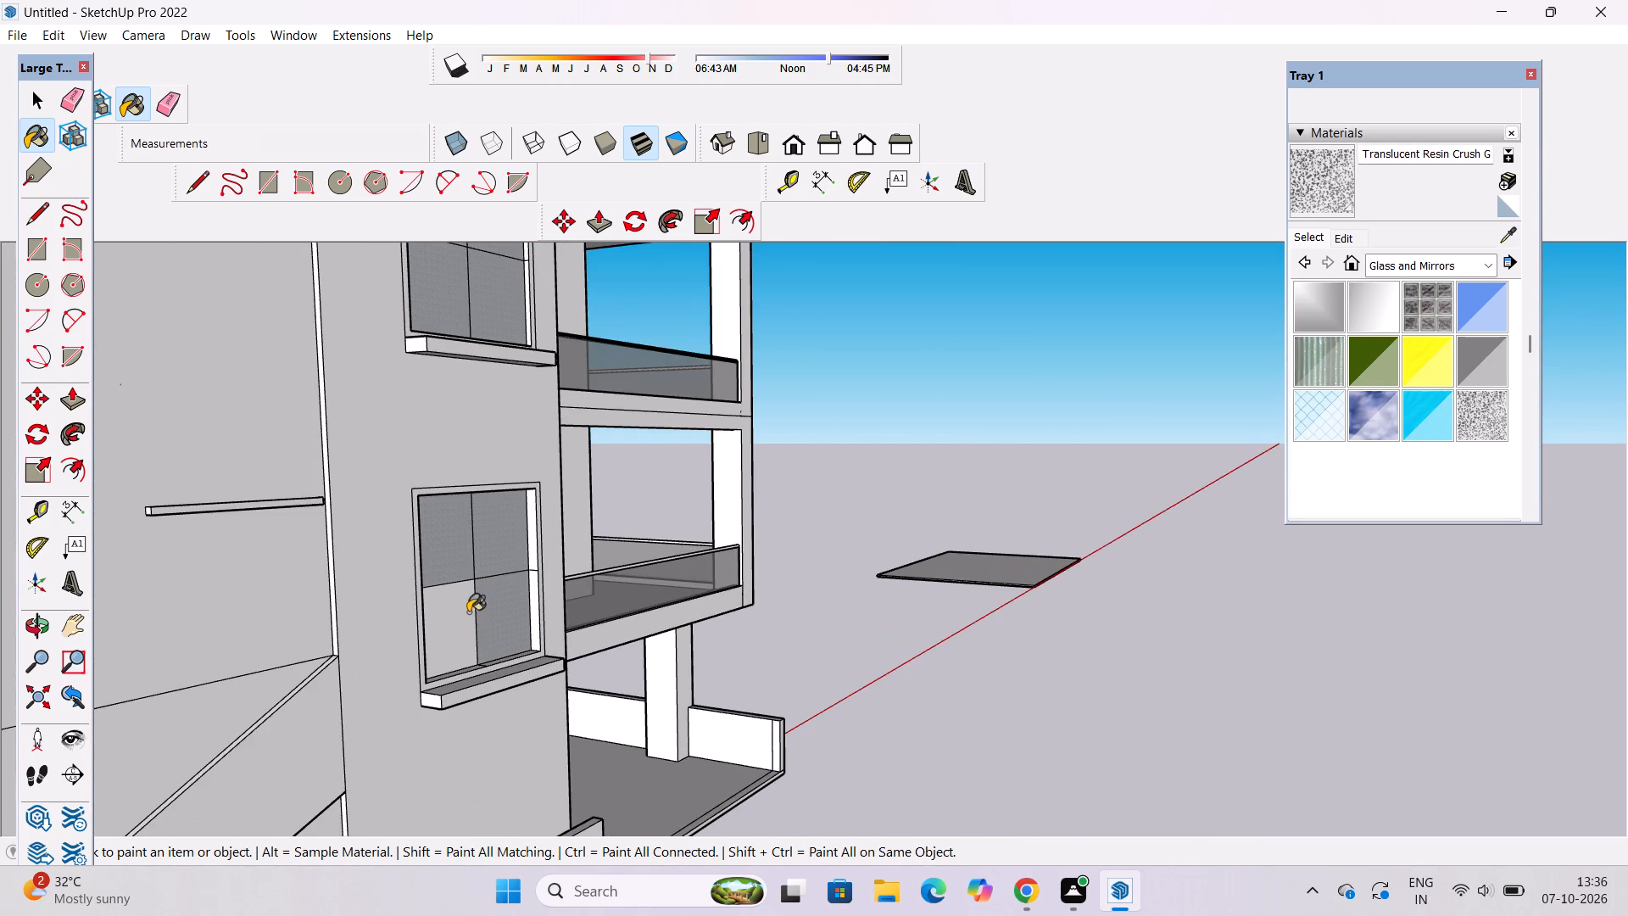
# Darken the colour of the Translucent Resin Crush Gray material slightly.
pyautogui.click(1345, 237)
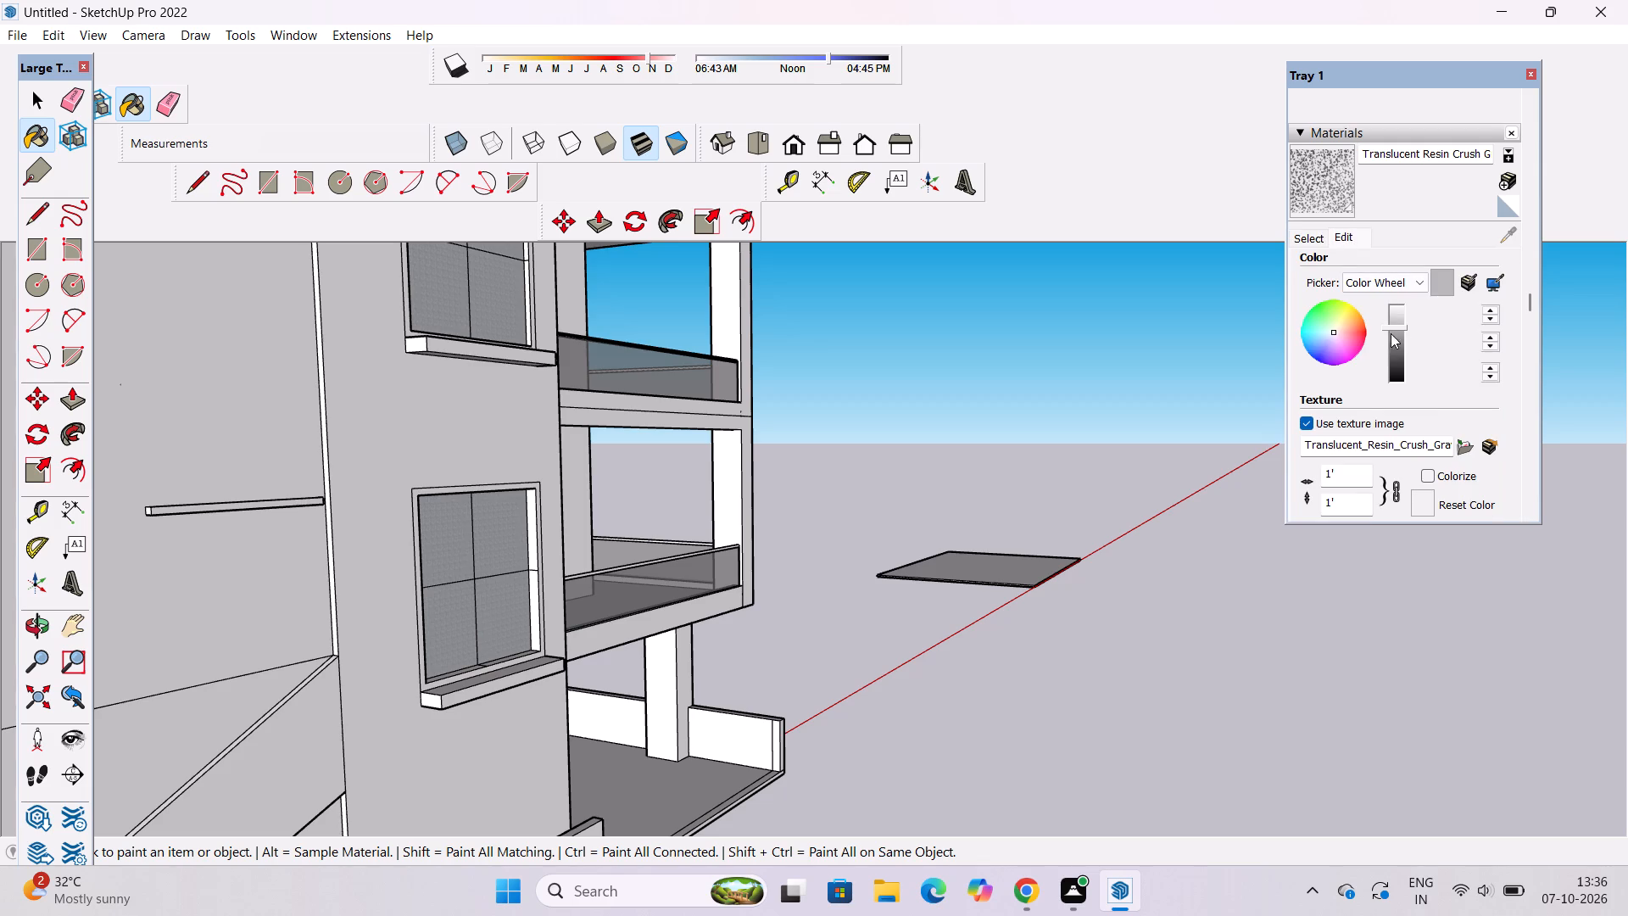
pyautogui.click(1395, 337)
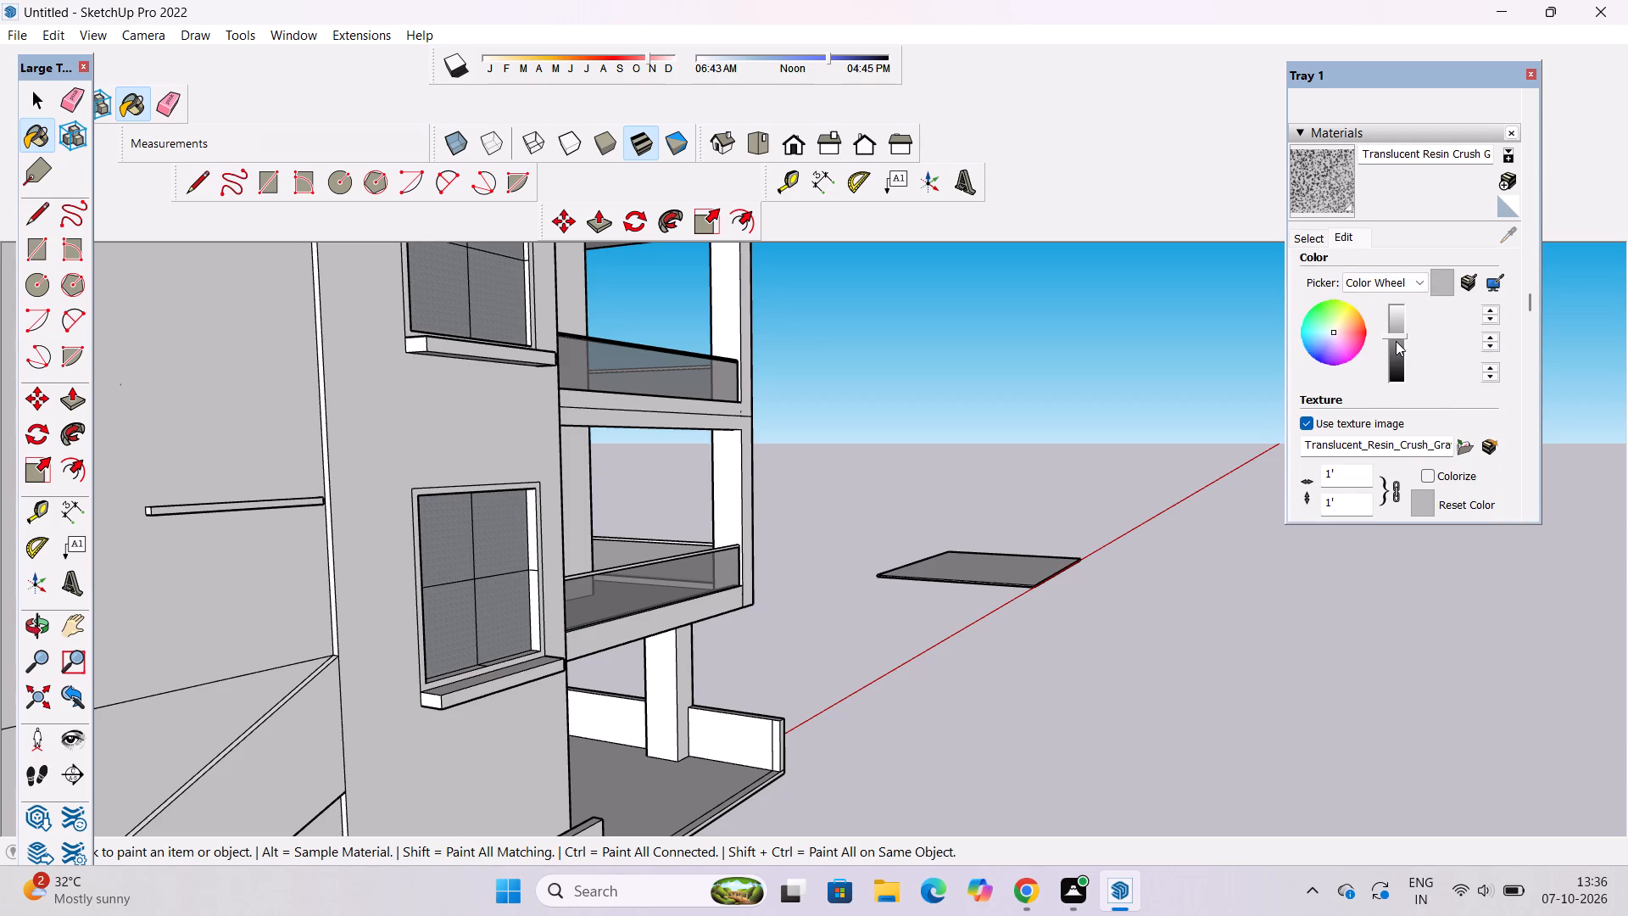
# Set the texture size of Translucent Resin Crush Gray to 4' by 4'.
pyautogui.press('o')
pyautogui.moveTo(35, 630); pyautogui.dragTo(59, 607)
pyautogui.scroll(-3, 568, 420)
pyautogui.click(29, 632)
pyautogui.moveTo(855, 390); pyautogui.dragTo(655, 454)
pyautogui.keyDown('shift'); pyautogui.moveTo(683, 424); pyautogui.dragTo(770, 488); pyautogui.keyUp('shift')
pyautogui.moveTo(901, 481); pyautogui.dragTo(871, 473)
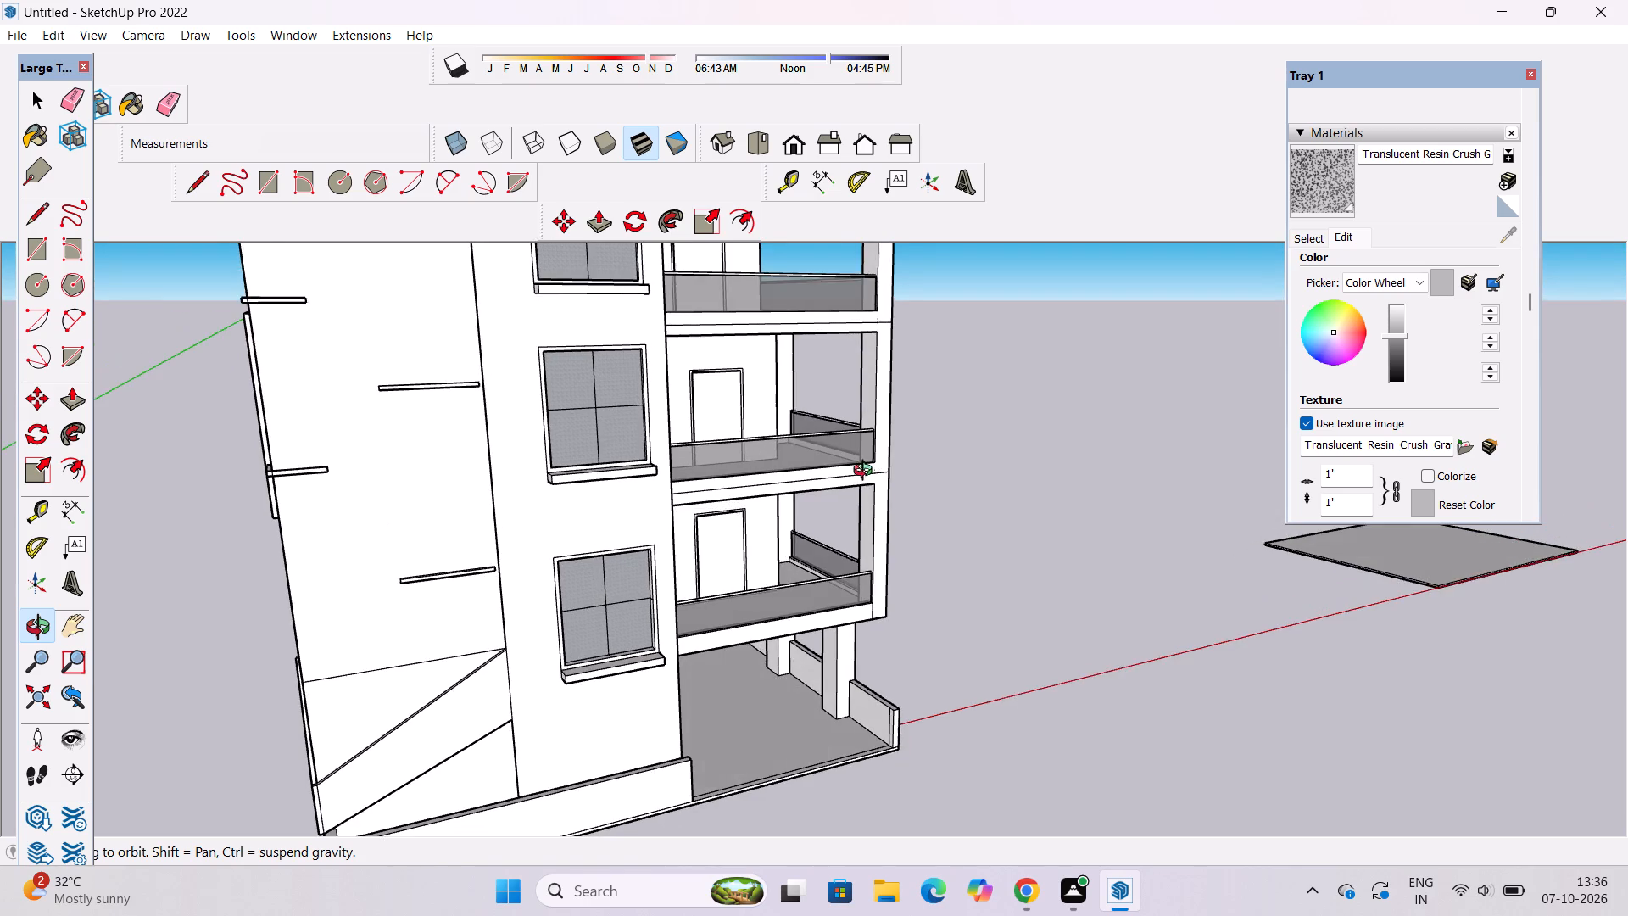
pyautogui.keyDown('shift'); pyautogui.moveTo(863, 472); pyautogui.dragTo(882, 499); pyautogui.keyUp('shift')
pyautogui.scroll(3, 945, 456)
pyautogui.moveTo(946, 463); pyautogui.dragTo(873, 452)
pyautogui.keyDown('shift'); pyautogui.moveTo(698, 427); pyautogui.dragTo(1120, 553); pyautogui.keyUp('shift')
pyautogui.keyDown('shift'); pyautogui.scroll(4, 1025, 563); pyautogui.keyUp('shift')
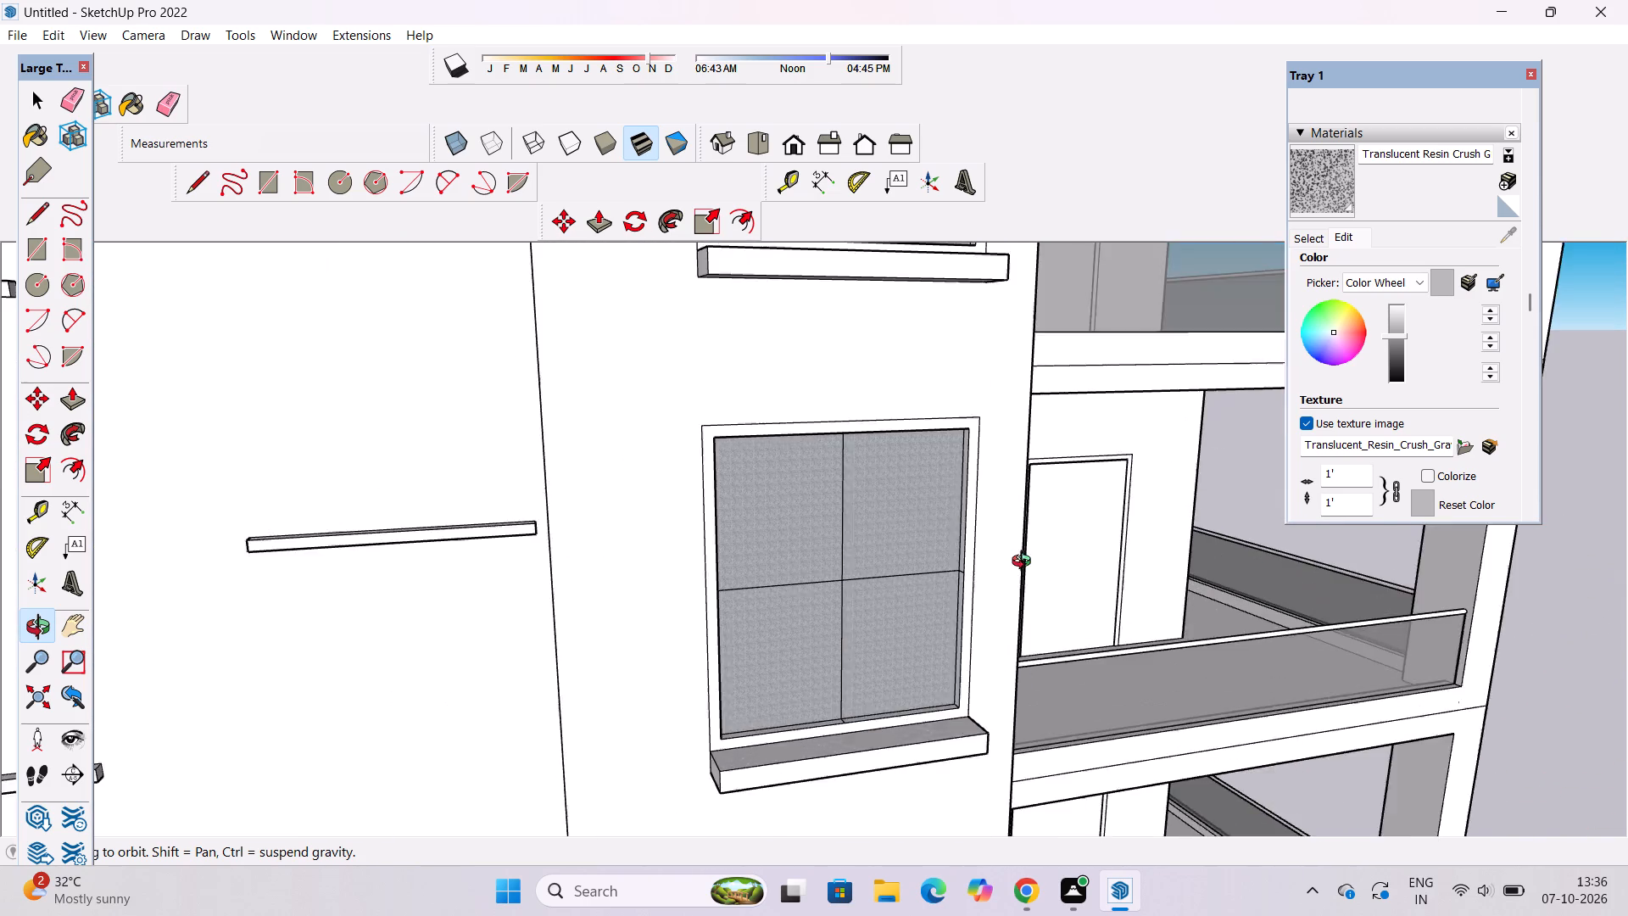
pyautogui.keyDown('shift'); pyautogui.scroll(6, 1025, 563); pyautogui.keyUp('shift')
pyautogui.moveTo(994, 570); pyautogui.dragTo(954, 563)
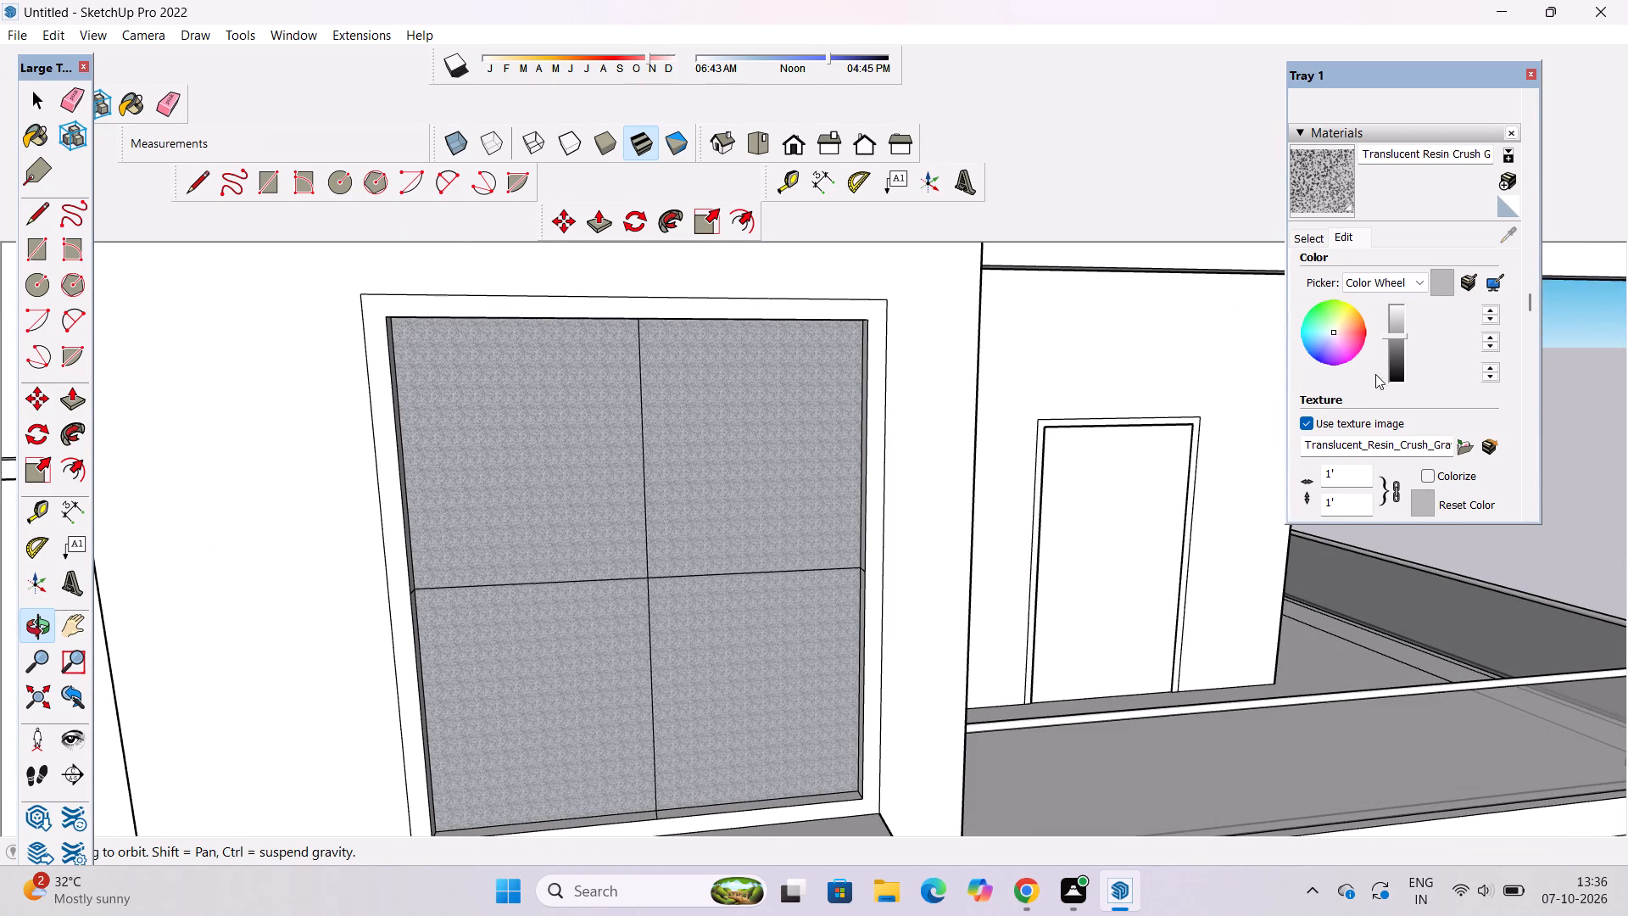
pyautogui.click(1351, 502)
pyautogui.press('BackSpace')
pyautogui.press('BackSpace')
pyautogui.press('BackSpace')
pyautogui.press('BackSpace')
pyautogui.press('BackSpace')
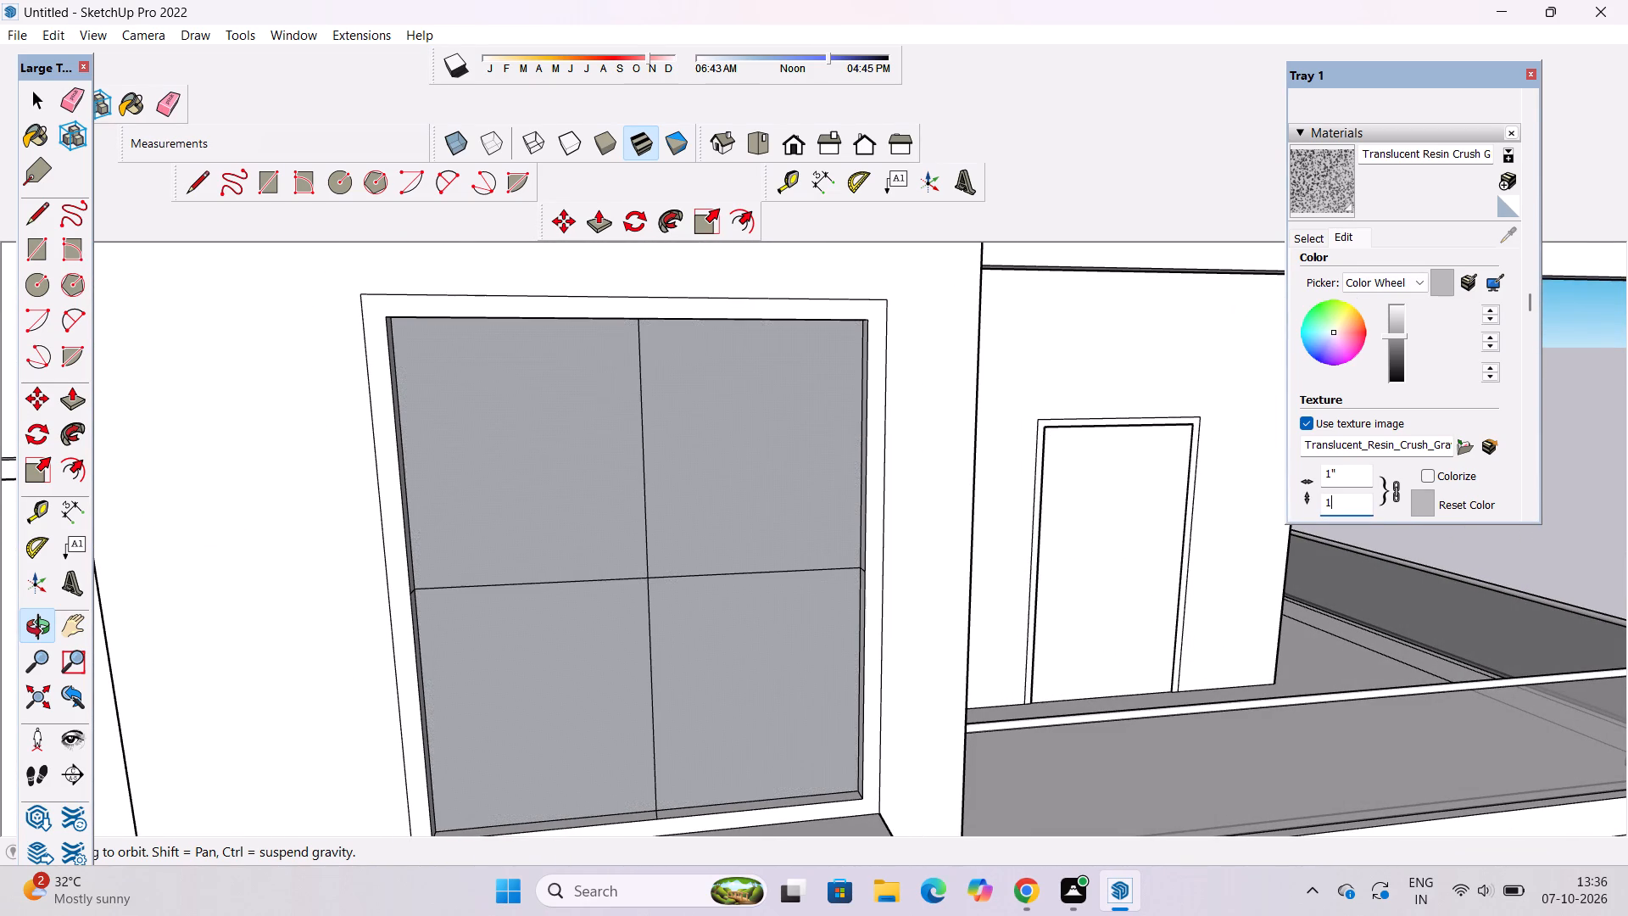
pyautogui.write("4'")
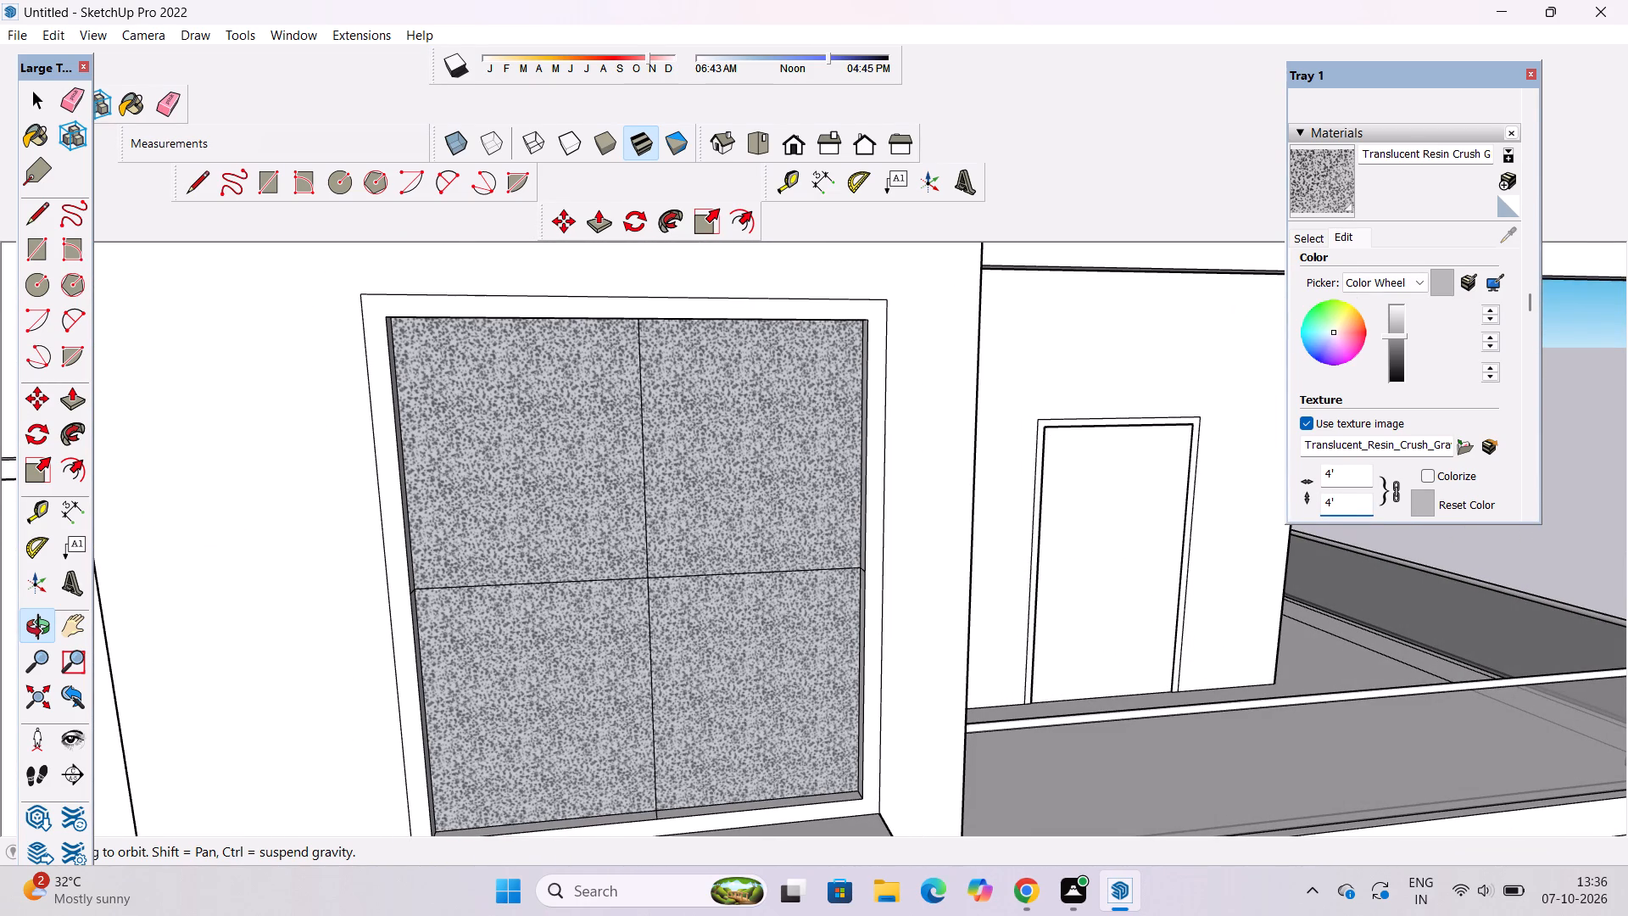
pyautogui.press('Return')
# Examine the retextured large windows, the ledges and the narrow stair tower windows from around the building.
pyautogui.scroll(-16, 867, 461)
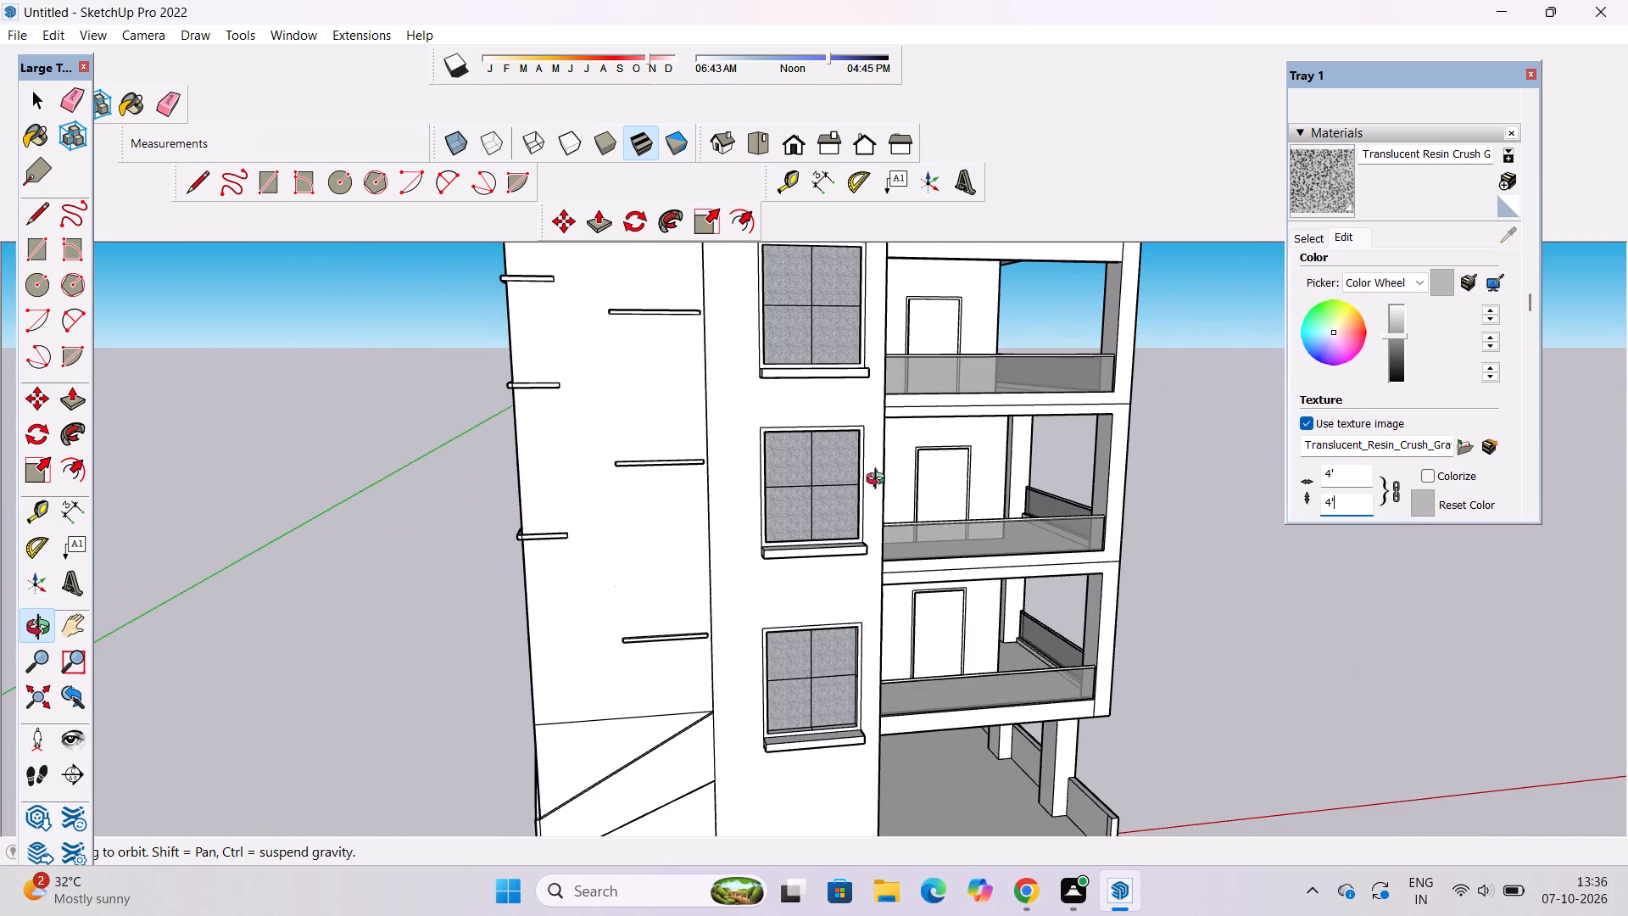
pyautogui.keyDown('shift'); pyautogui.moveTo(899, 473); pyautogui.dragTo(723, 498); pyautogui.keyUp('shift')
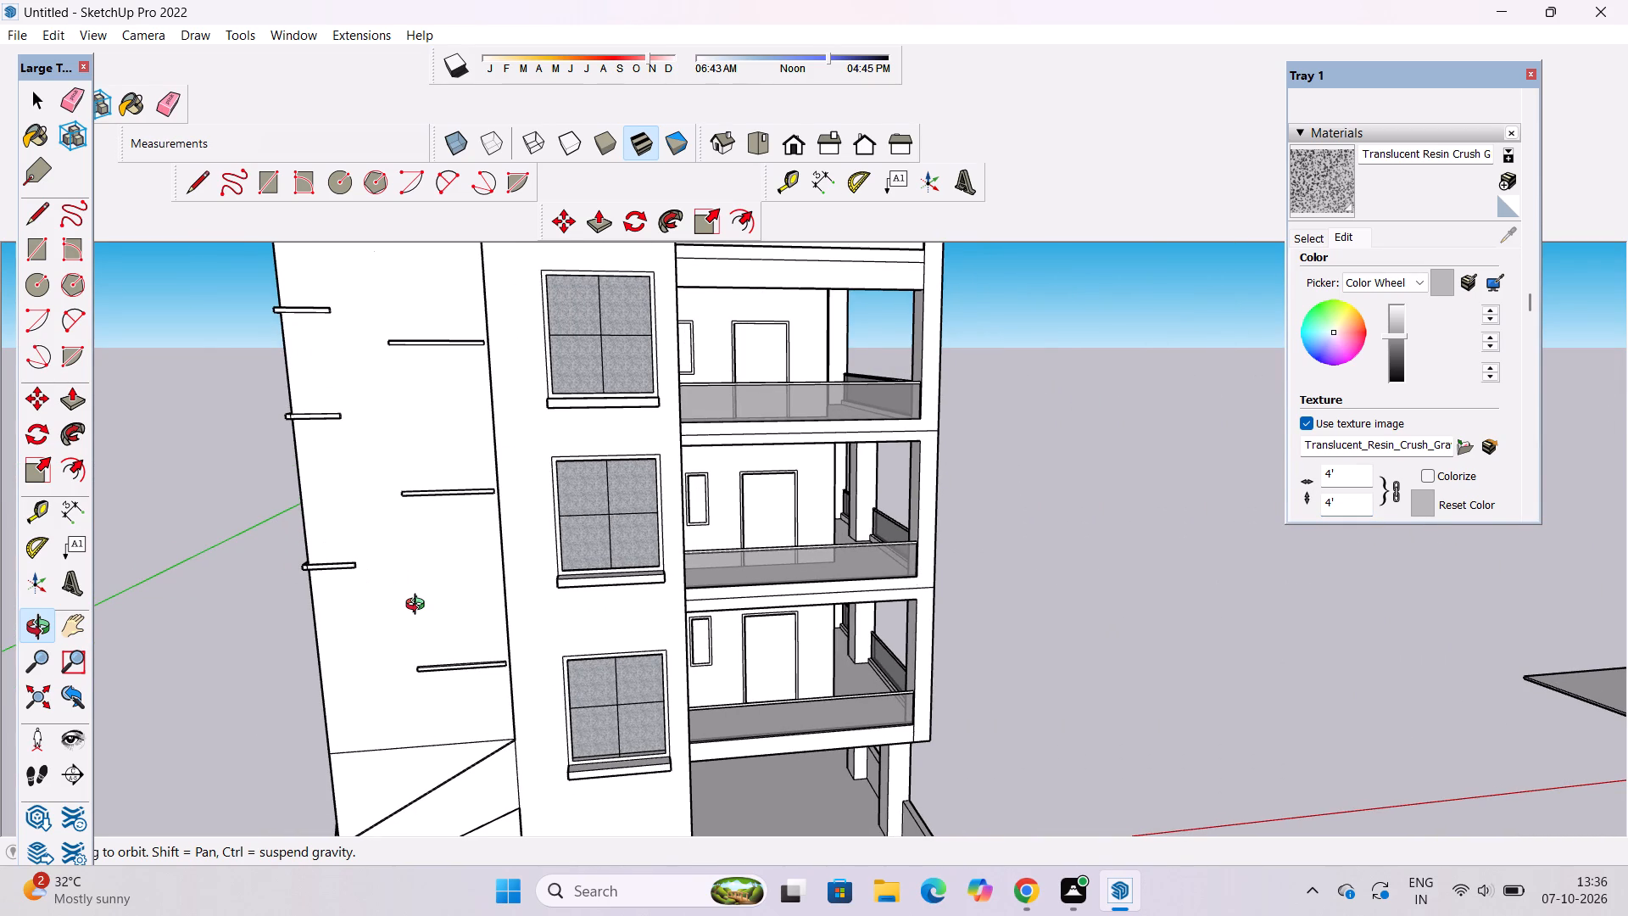
pyautogui.scroll(1, 347, 707)
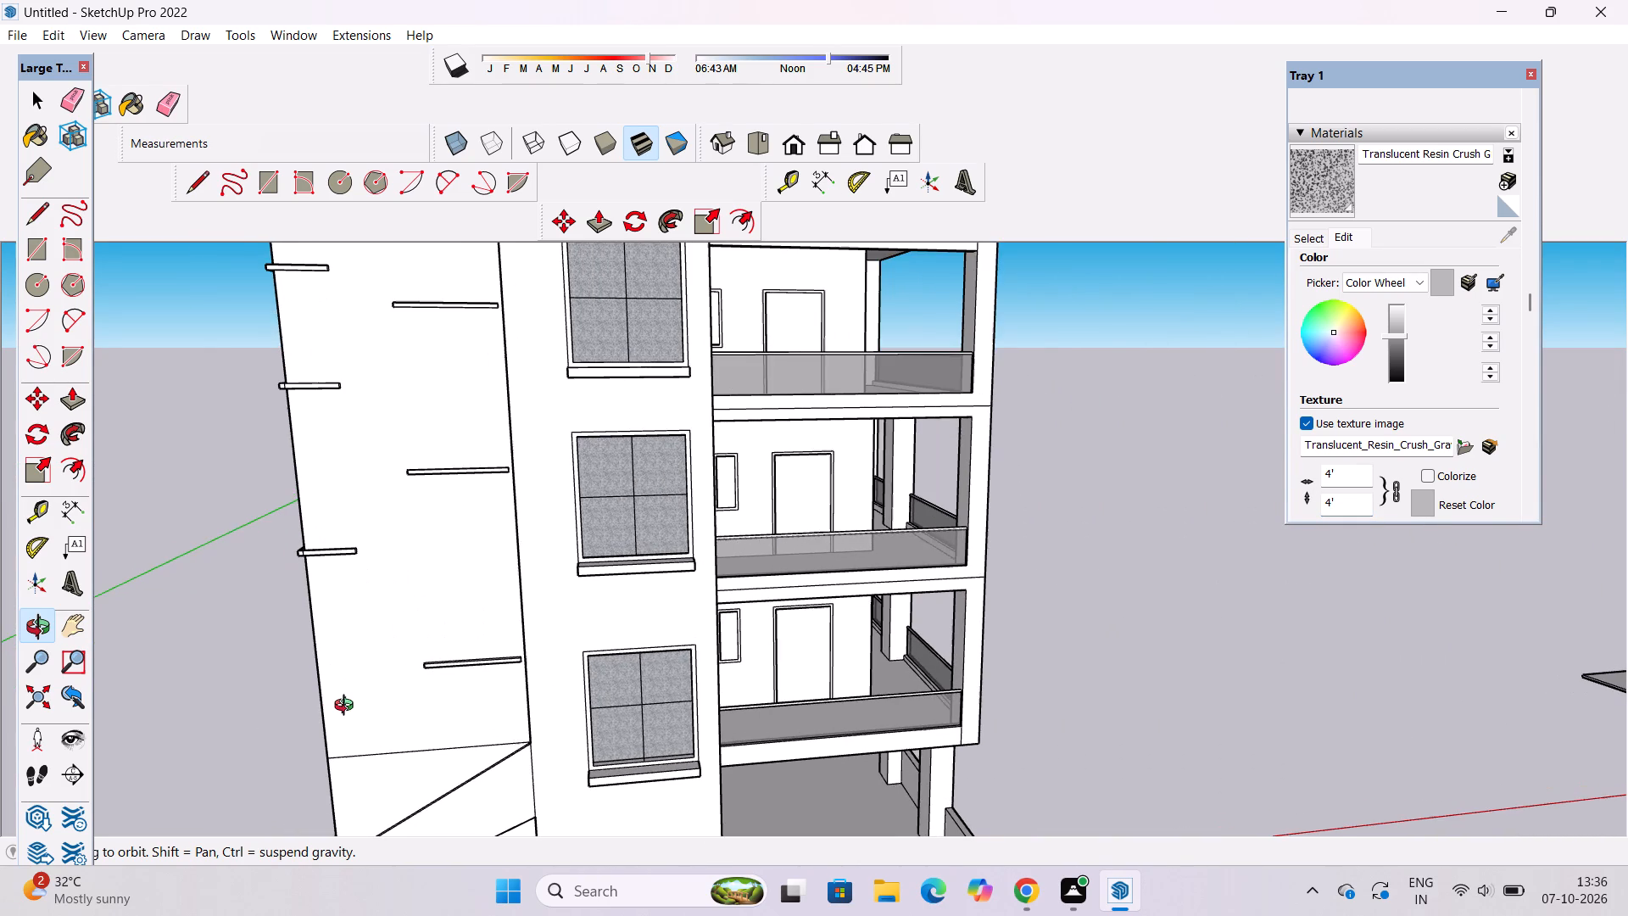
pyautogui.scroll(5, 348, 701)
pyautogui.scroll(-5, 348, 701)
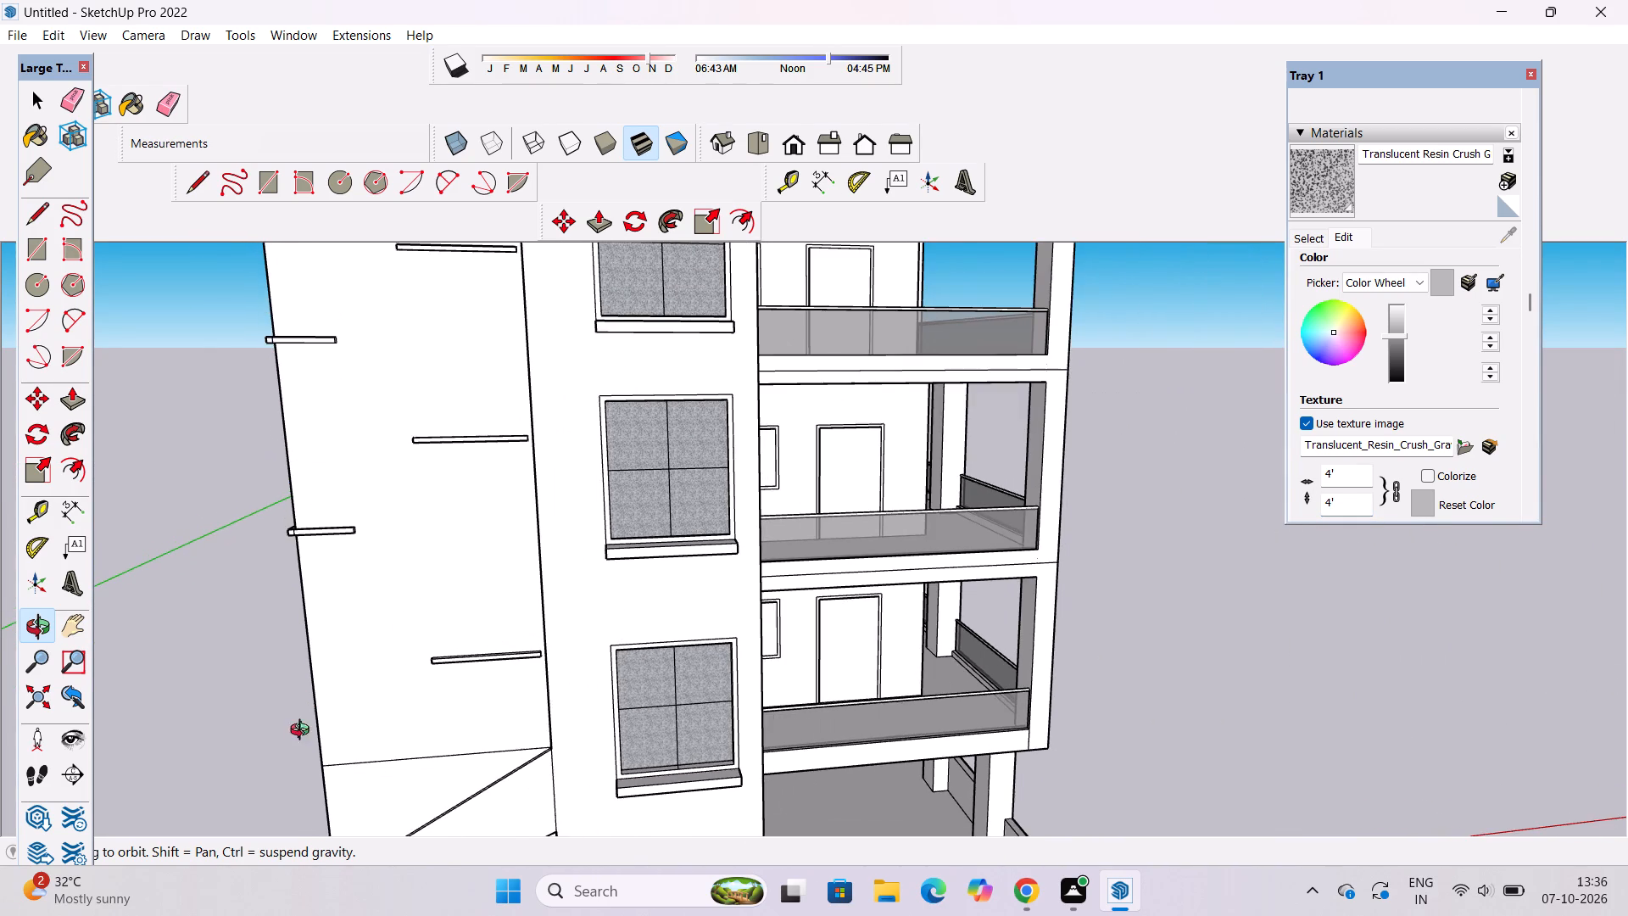
pyautogui.moveTo(377, 732); pyautogui.dragTo(378, 714)
pyautogui.moveTo(544, 701); pyautogui.dragTo(501, 703)
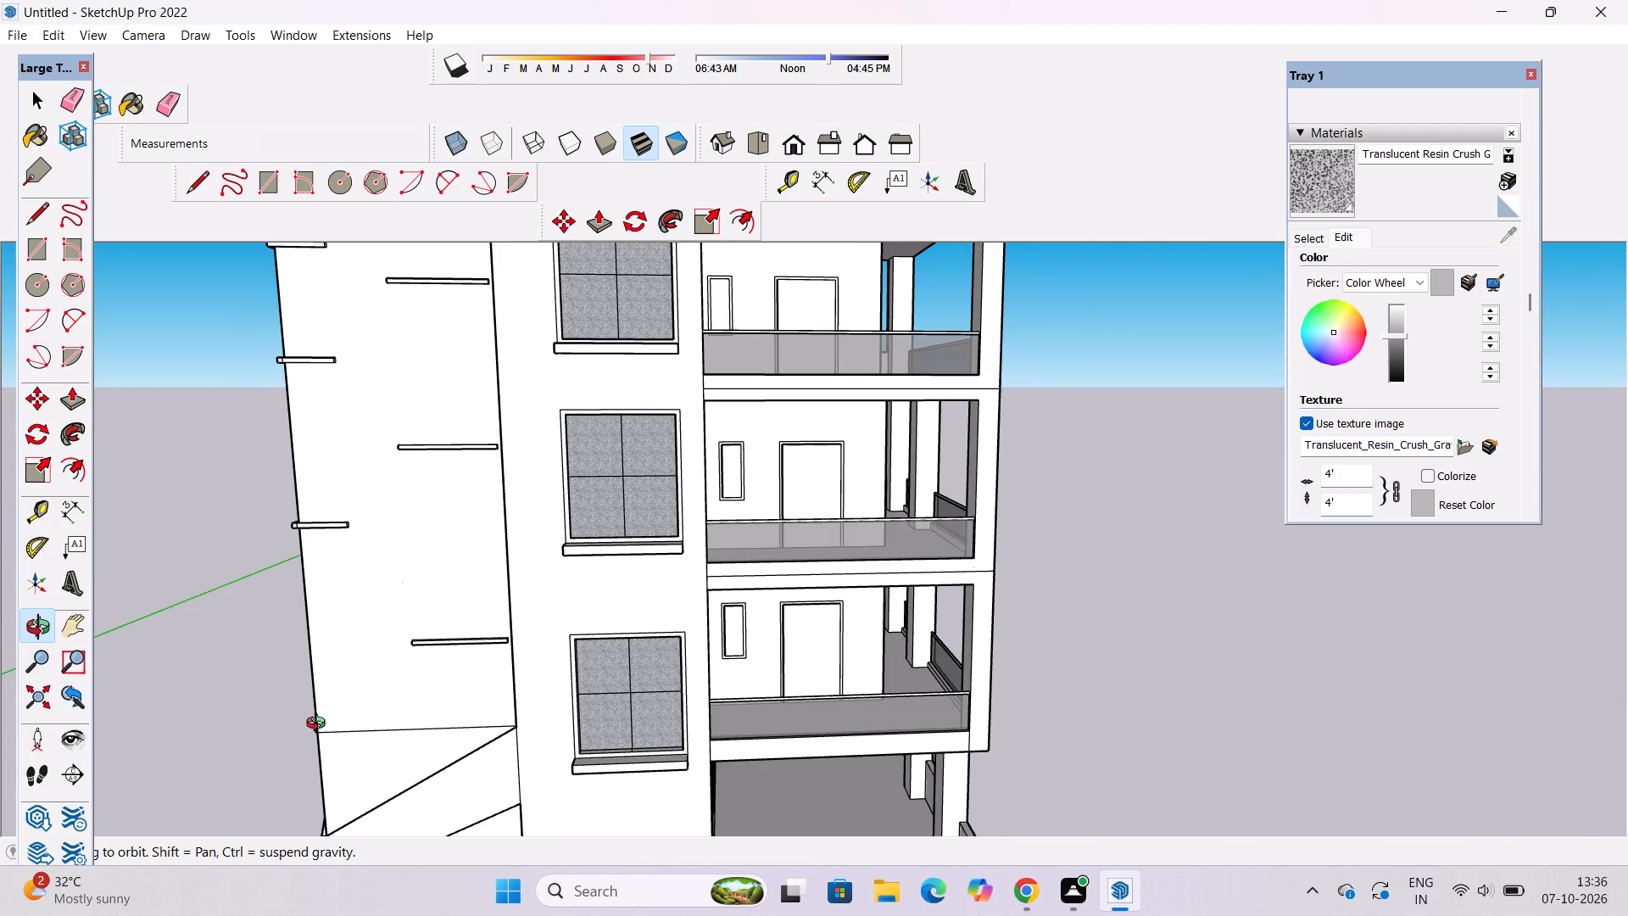
pyautogui.keyDown('shift'); pyautogui.moveTo(317, 725); pyautogui.dragTo(428, 648); pyautogui.keyUp('shift')
pyautogui.scroll(-5, 428, 640)
pyautogui.moveTo(414, 729); pyautogui.dragTo(634, 660)
pyautogui.keyDown('shift'); pyautogui.moveTo(605, 763); pyautogui.dragTo(643, 602); pyautogui.keyUp('shift')
pyautogui.moveTo(583, 628); pyautogui.dragTo(583, 710)
pyautogui.scroll(2, 588, 572)
pyautogui.moveTo(581, 578); pyautogui.dragTo(548, 602)
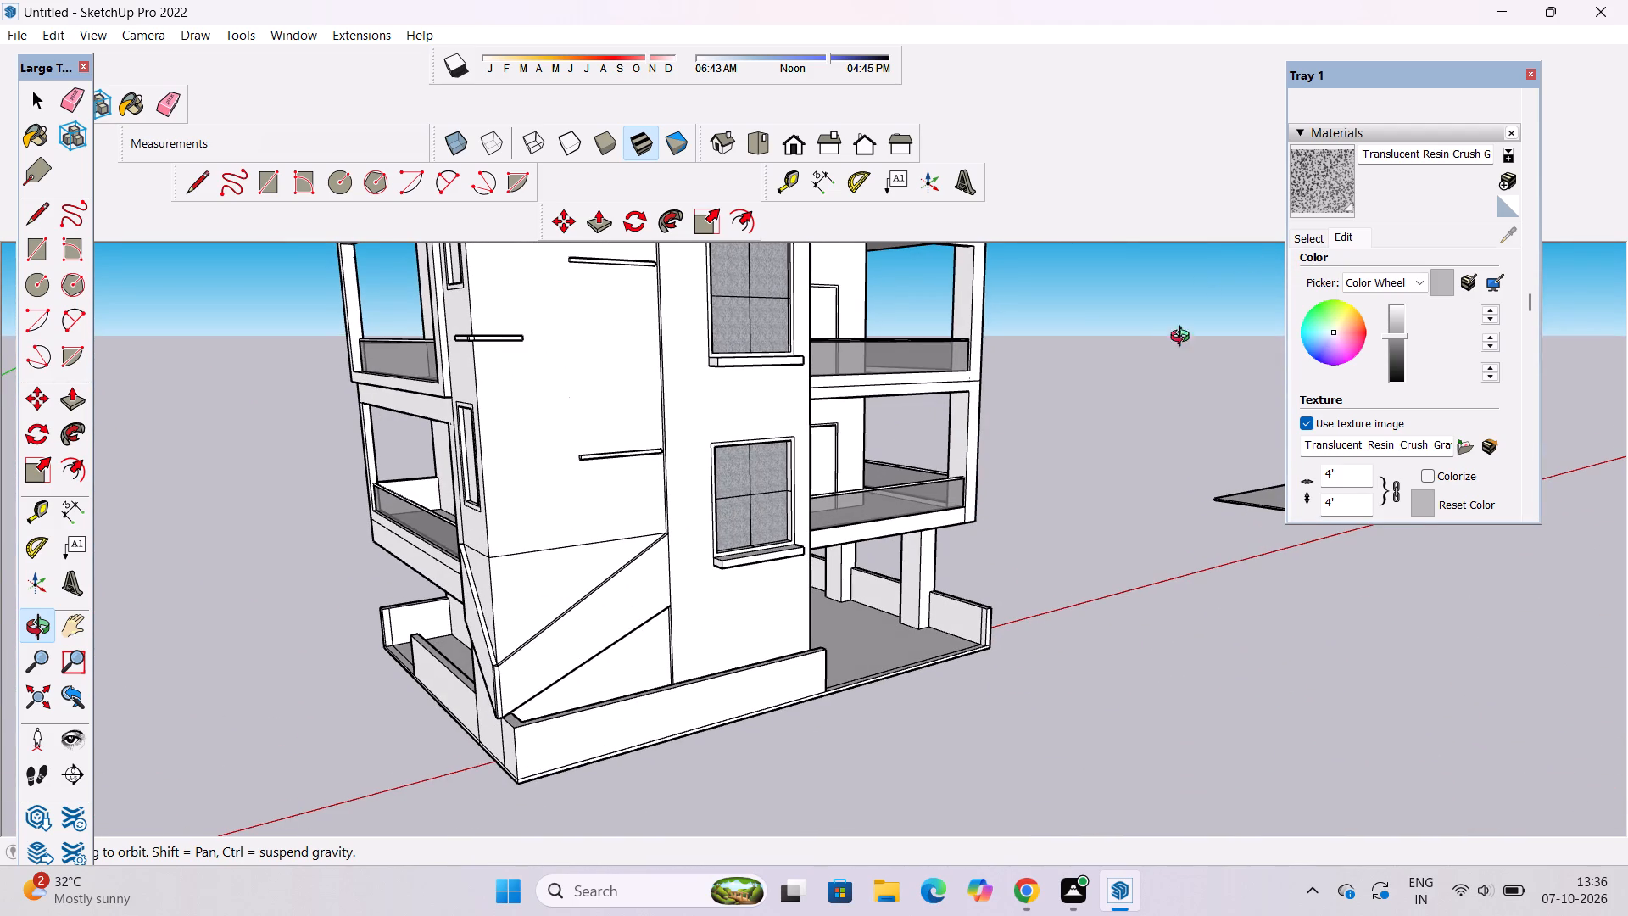
pyautogui.scroll(-4, 502, 740)
pyautogui.keyDown('shift'); pyautogui.moveTo(491, 608); pyautogui.dragTo(510, 726); pyautogui.keyUp('shift')
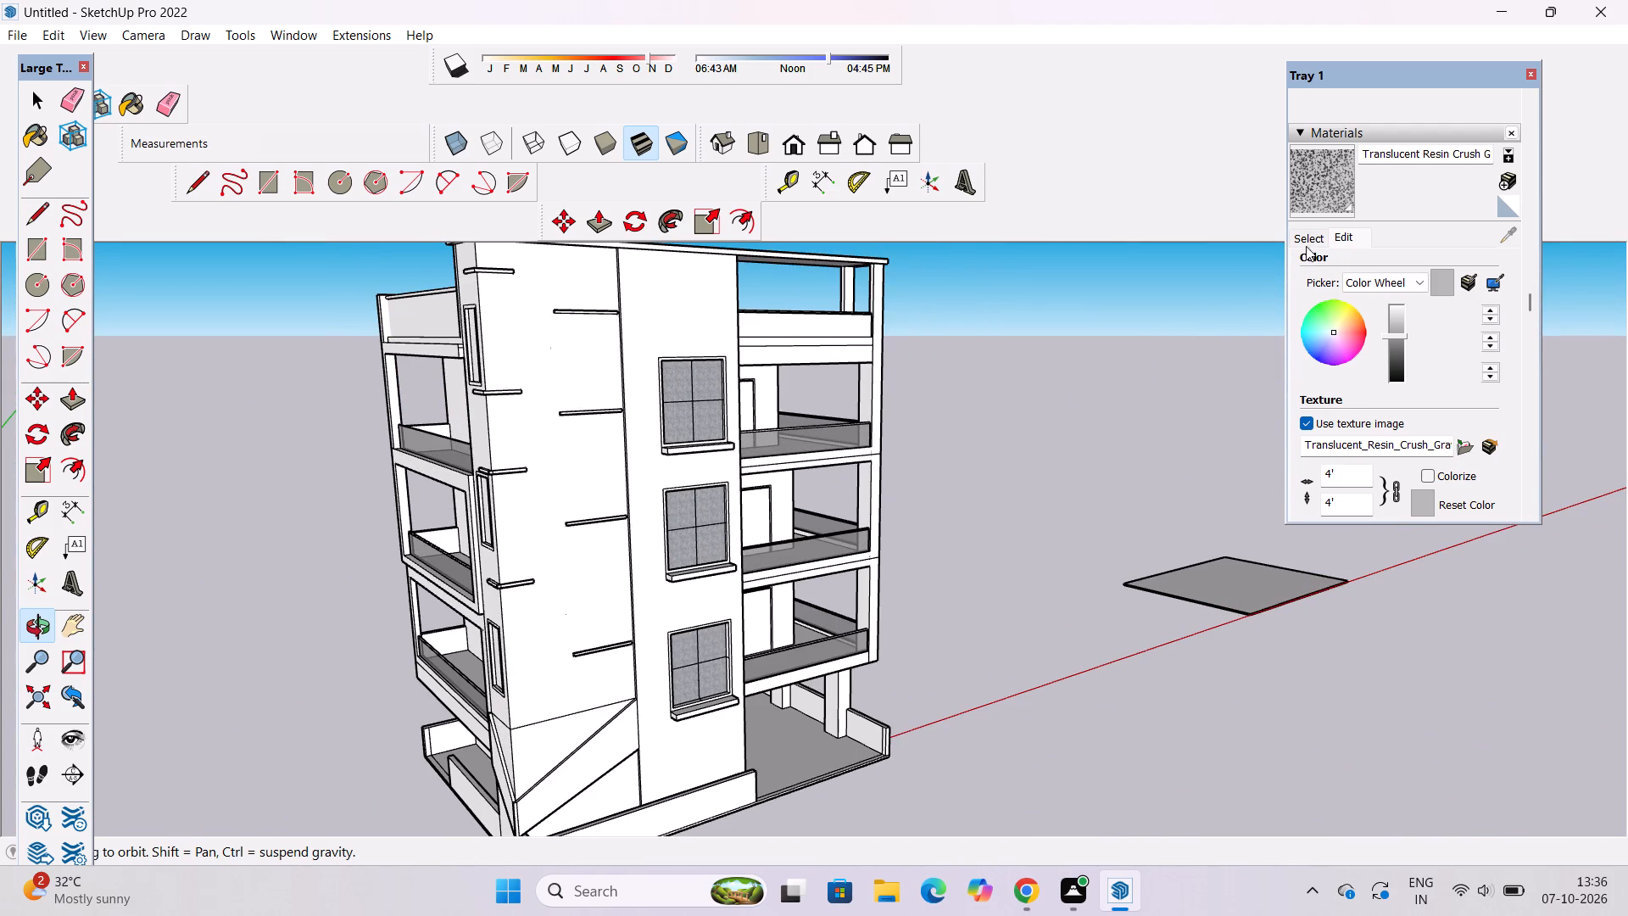
# Paint the three narrow windows on the side of the stair tower with Translucent Glass Gray.
pyautogui.click(1310, 240)
pyautogui.click(1492, 361)
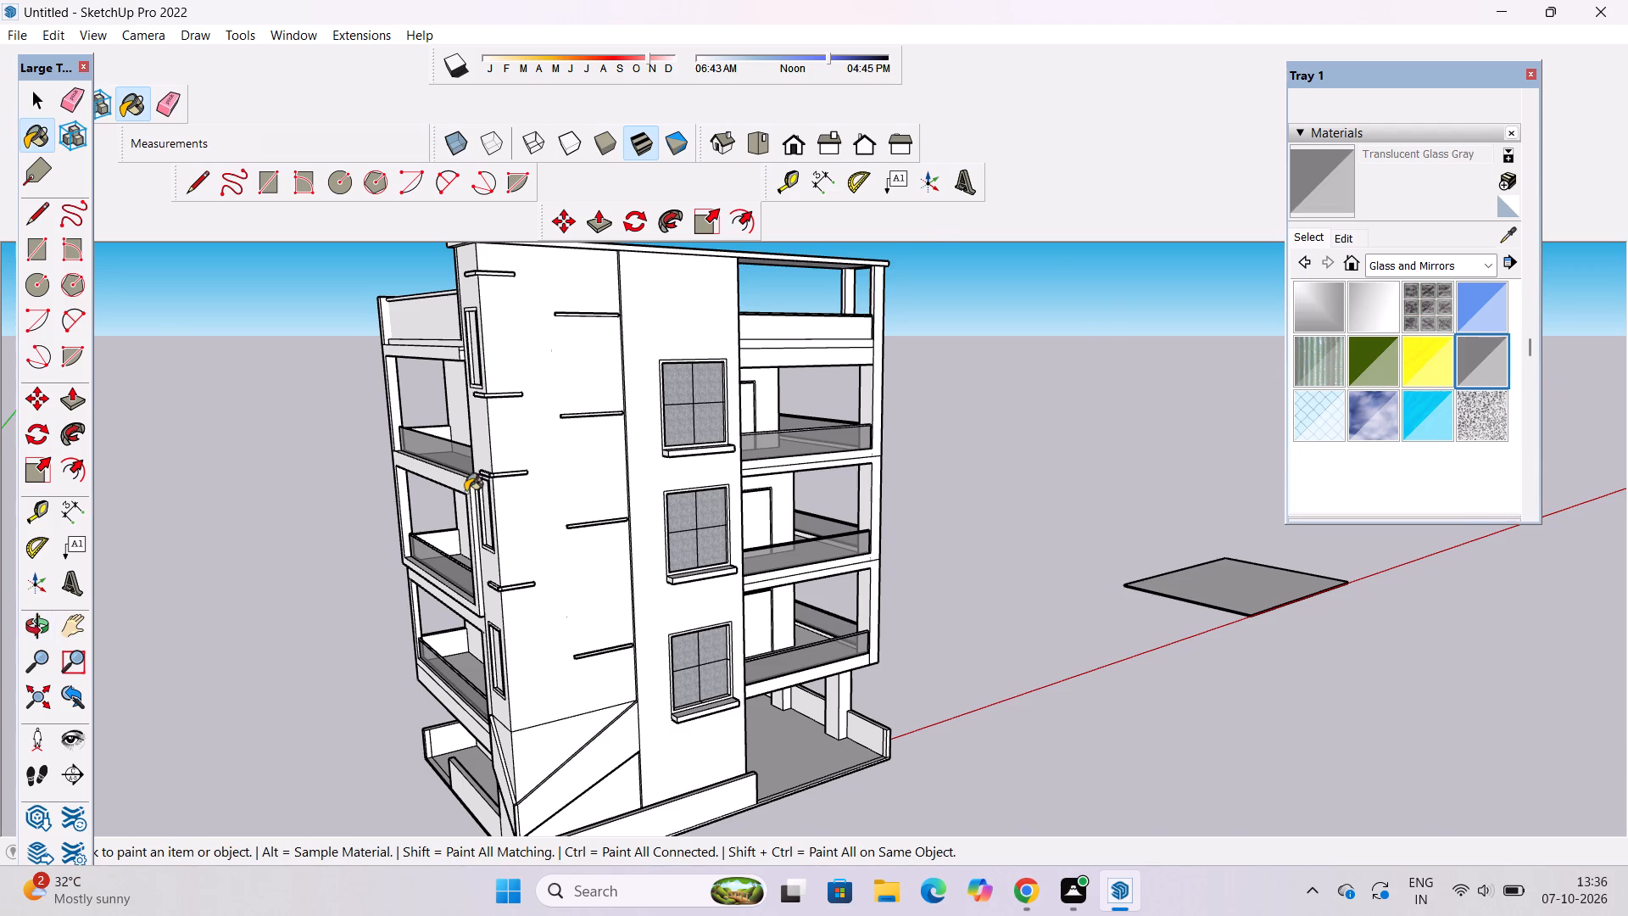
pyautogui.scroll(15, 393, 399)
pyautogui.click(555, 344)
pyautogui.scroll(-11, 574, 311)
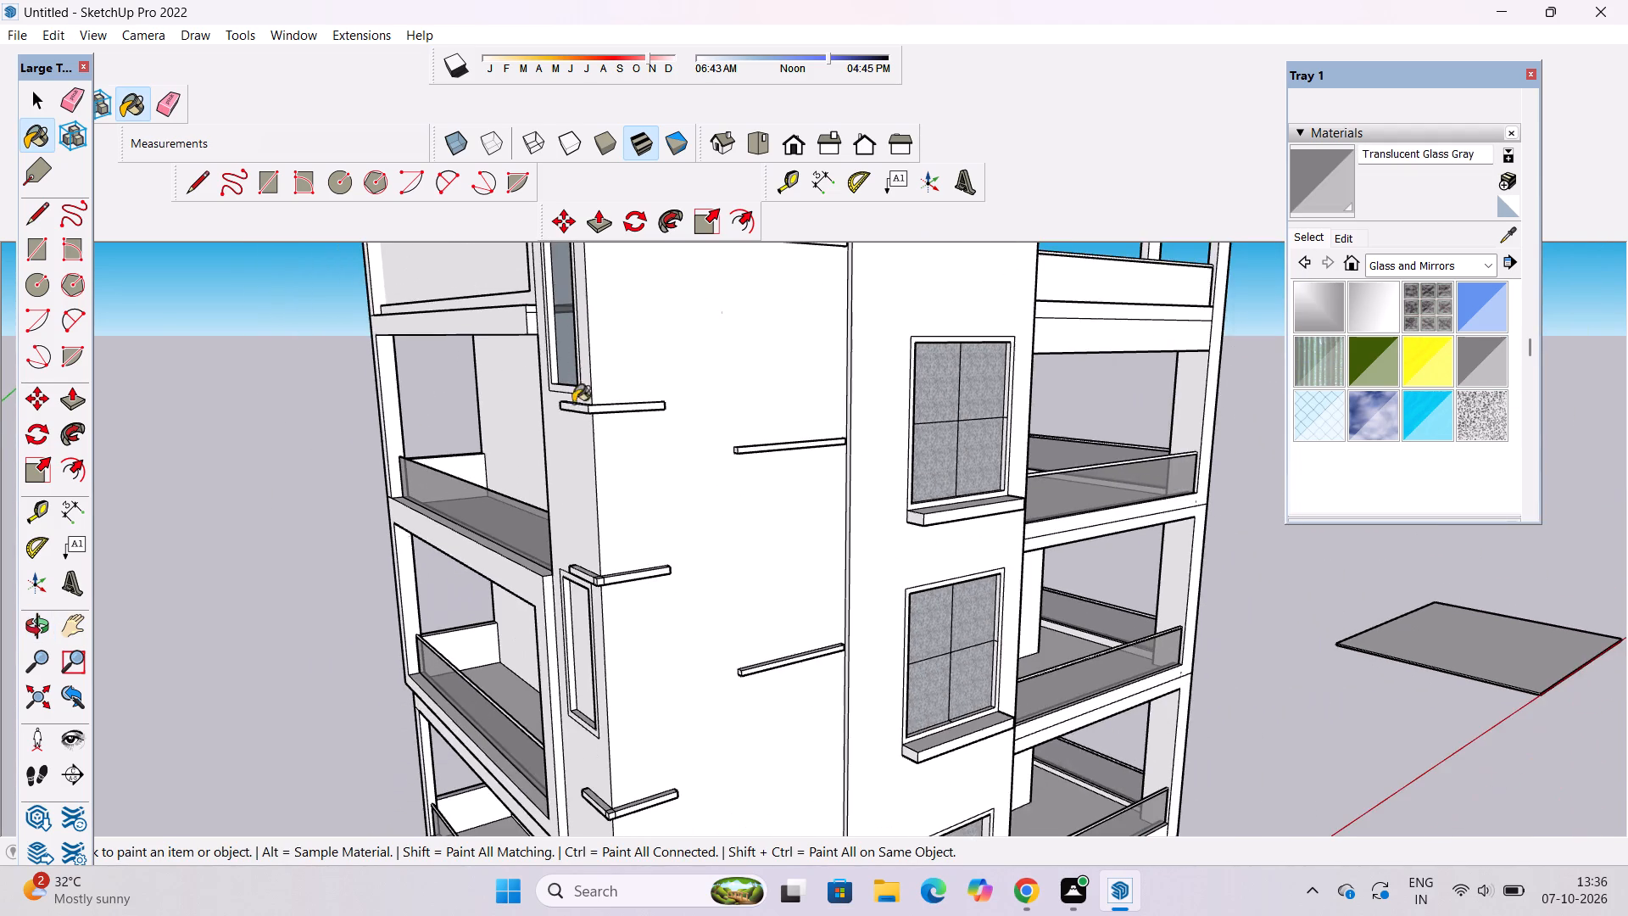
pyautogui.scroll(5, 578, 626)
pyautogui.click(579, 617)
pyautogui.scroll(-6, 526, 397)
pyautogui.scroll(5, 523, 796)
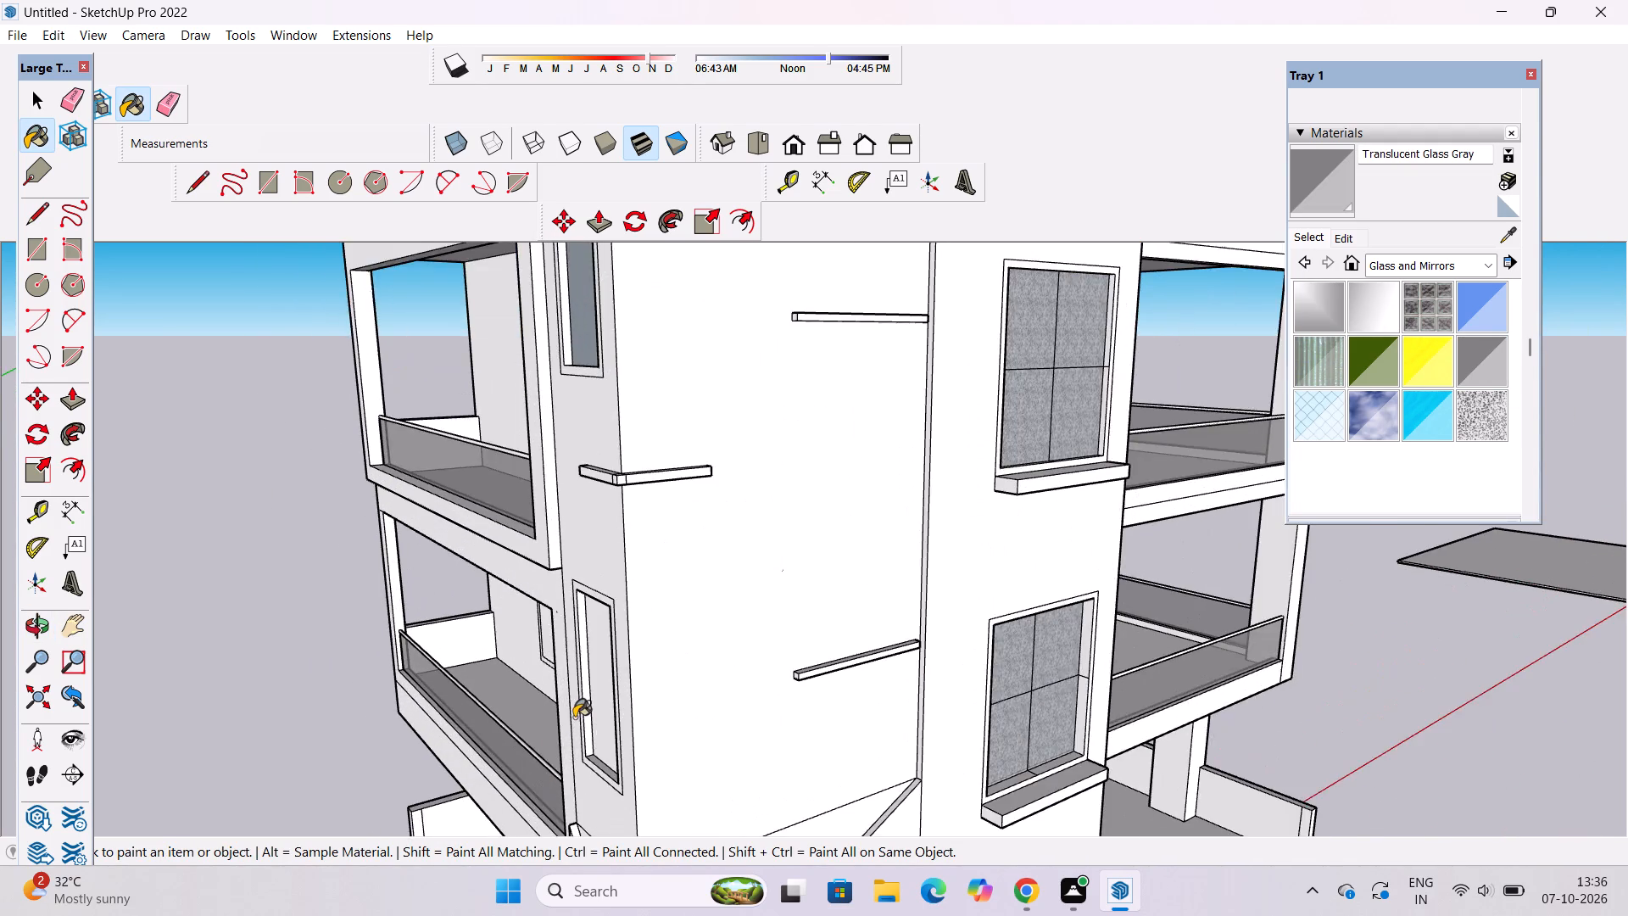
pyautogui.scroll(5, 574, 718)
pyautogui.click(620, 645)
pyautogui.scroll(-10, 470, 488)
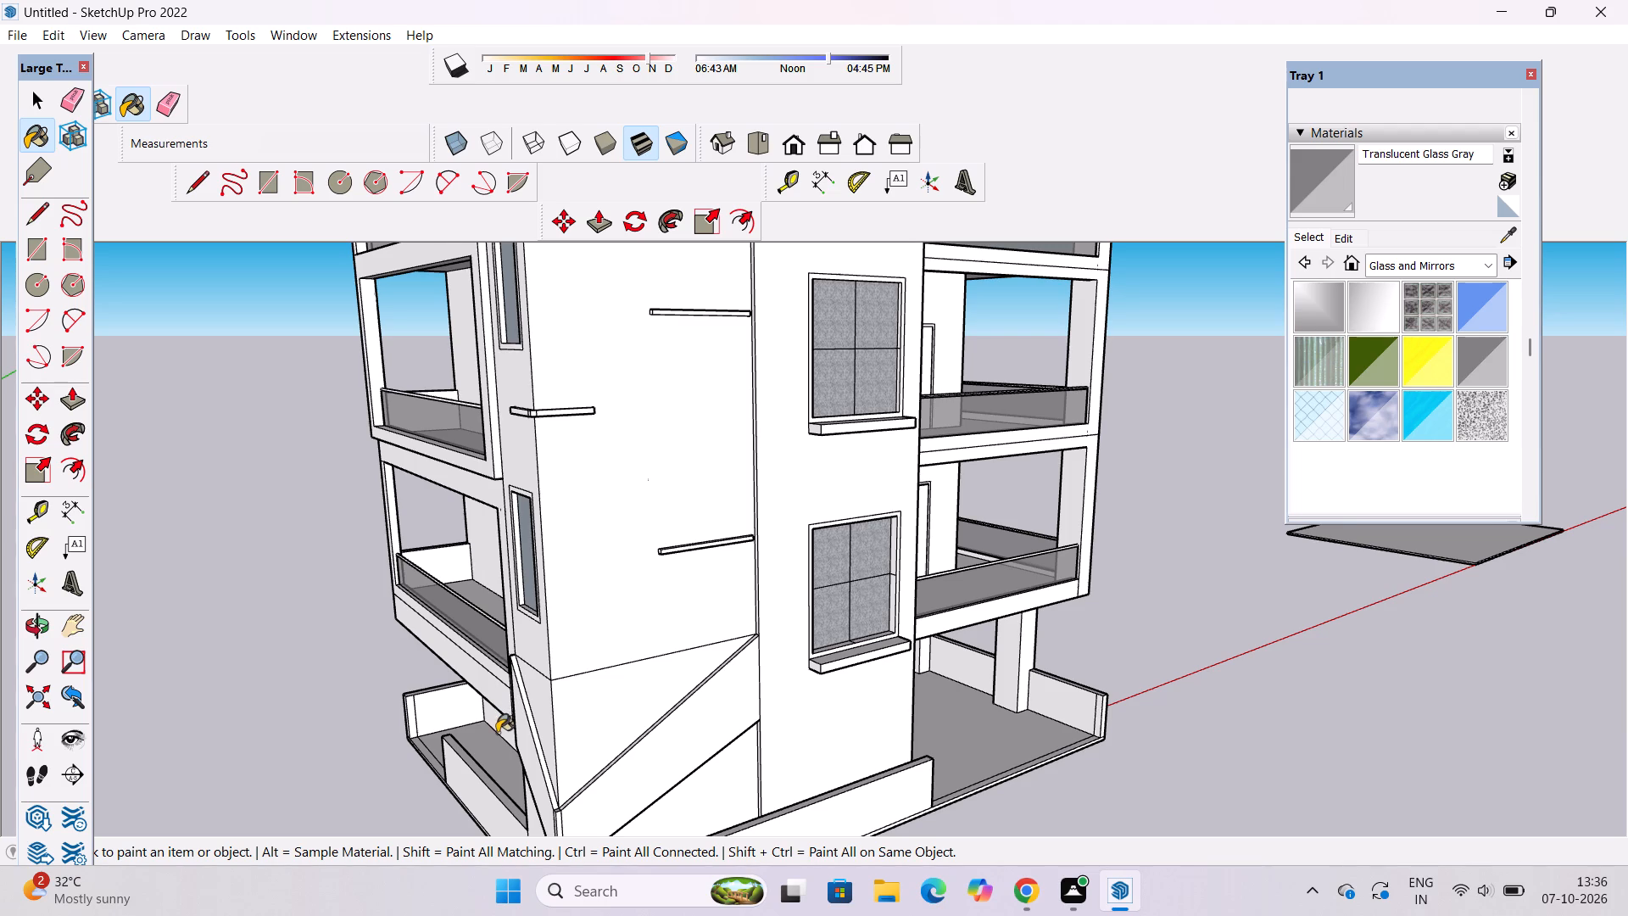
# Erase the stray edge on the end face of the top balcony beam beside the stair tower.
pyautogui.scroll(1, 497, 795)
pyautogui.scroll(-13, 496, 803)
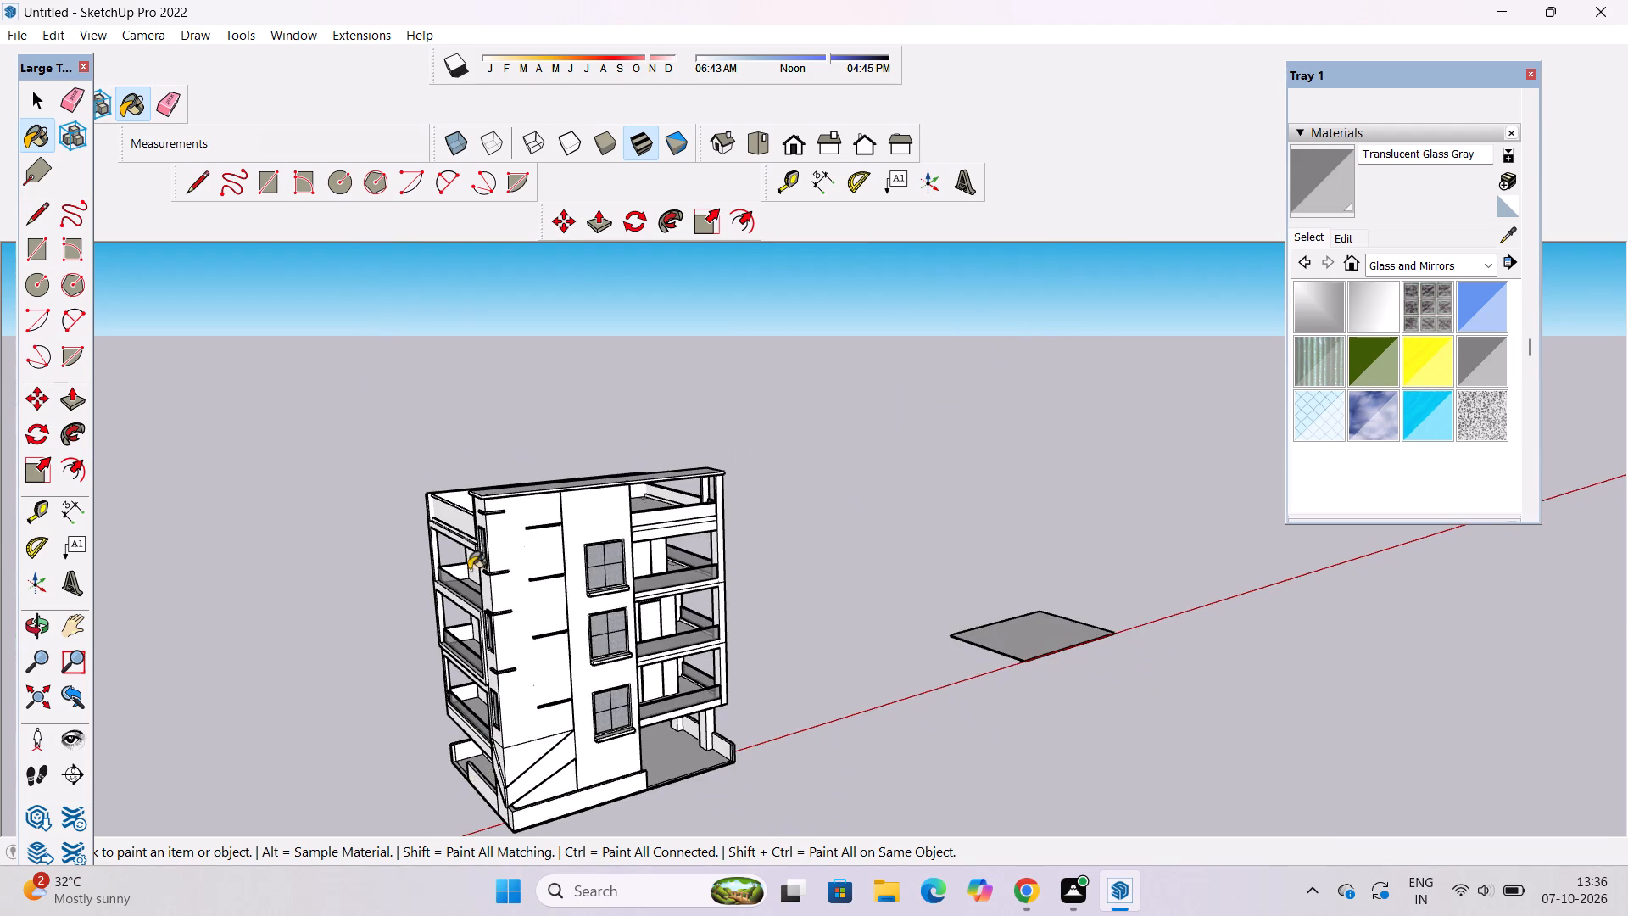
pyautogui.scroll(15, 454, 545)
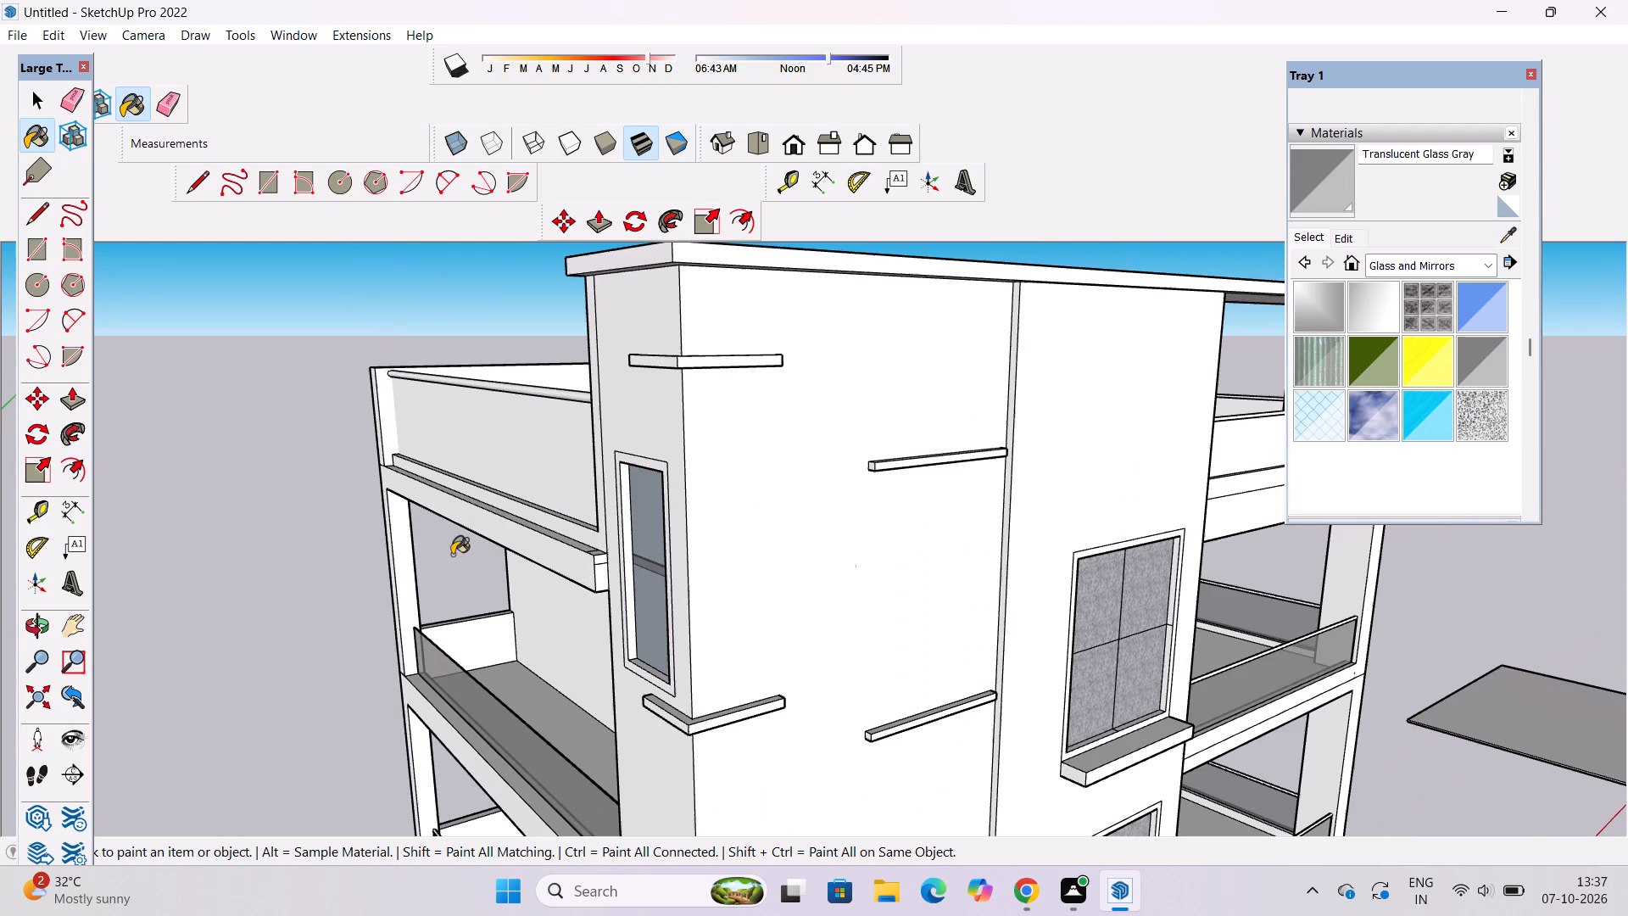
pyautogui.scroll(-5, 452, 555)
pyautogui.scroll(4, 471, 563)
pyautogui.press('space')
pyautogui.press('e')
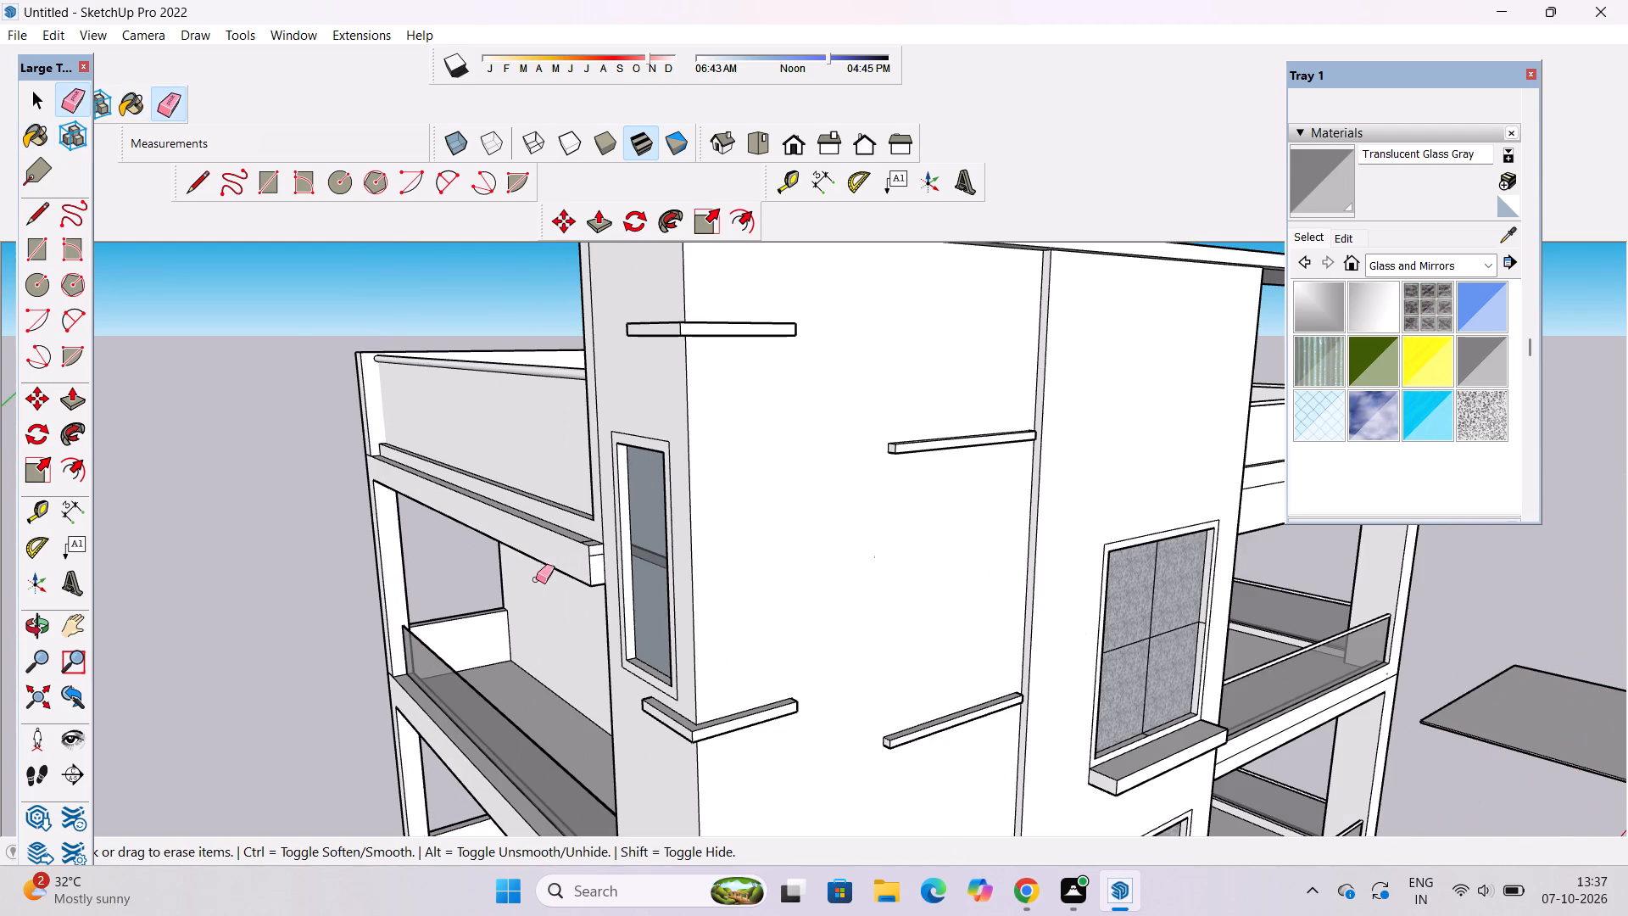
pyautogui.scroll(16, 569, 573)
pyautogui.click(666, 434)
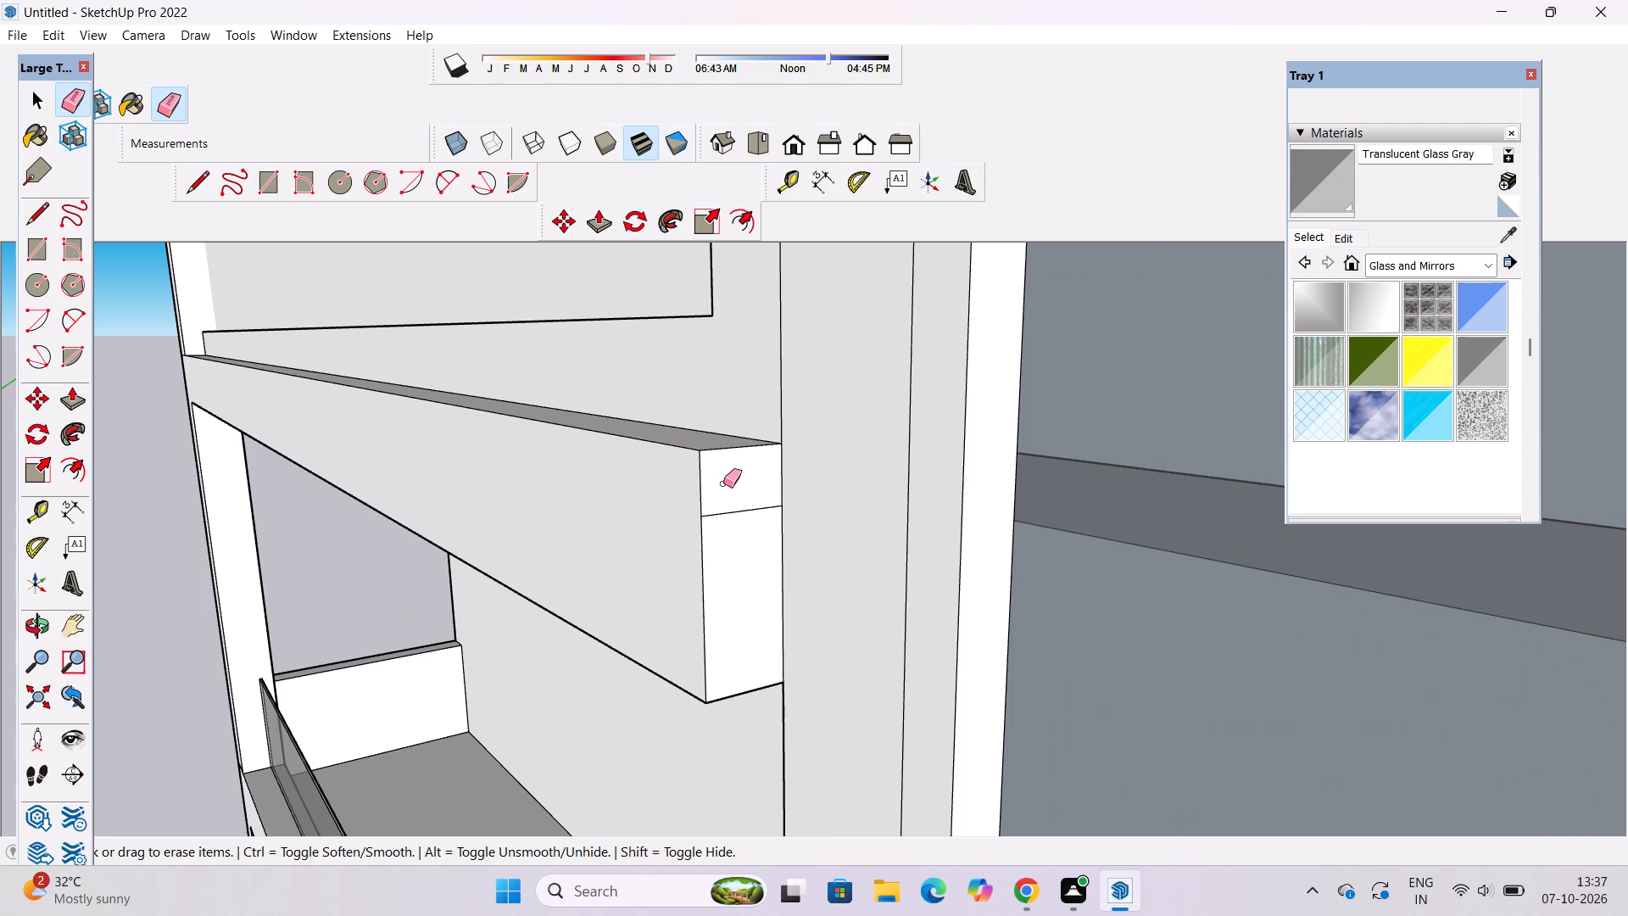
pyautogui.moveTo(735, 494); pyautogui.dragTo(737, 517)
pyautogui.scroll(-17, 638, 371)
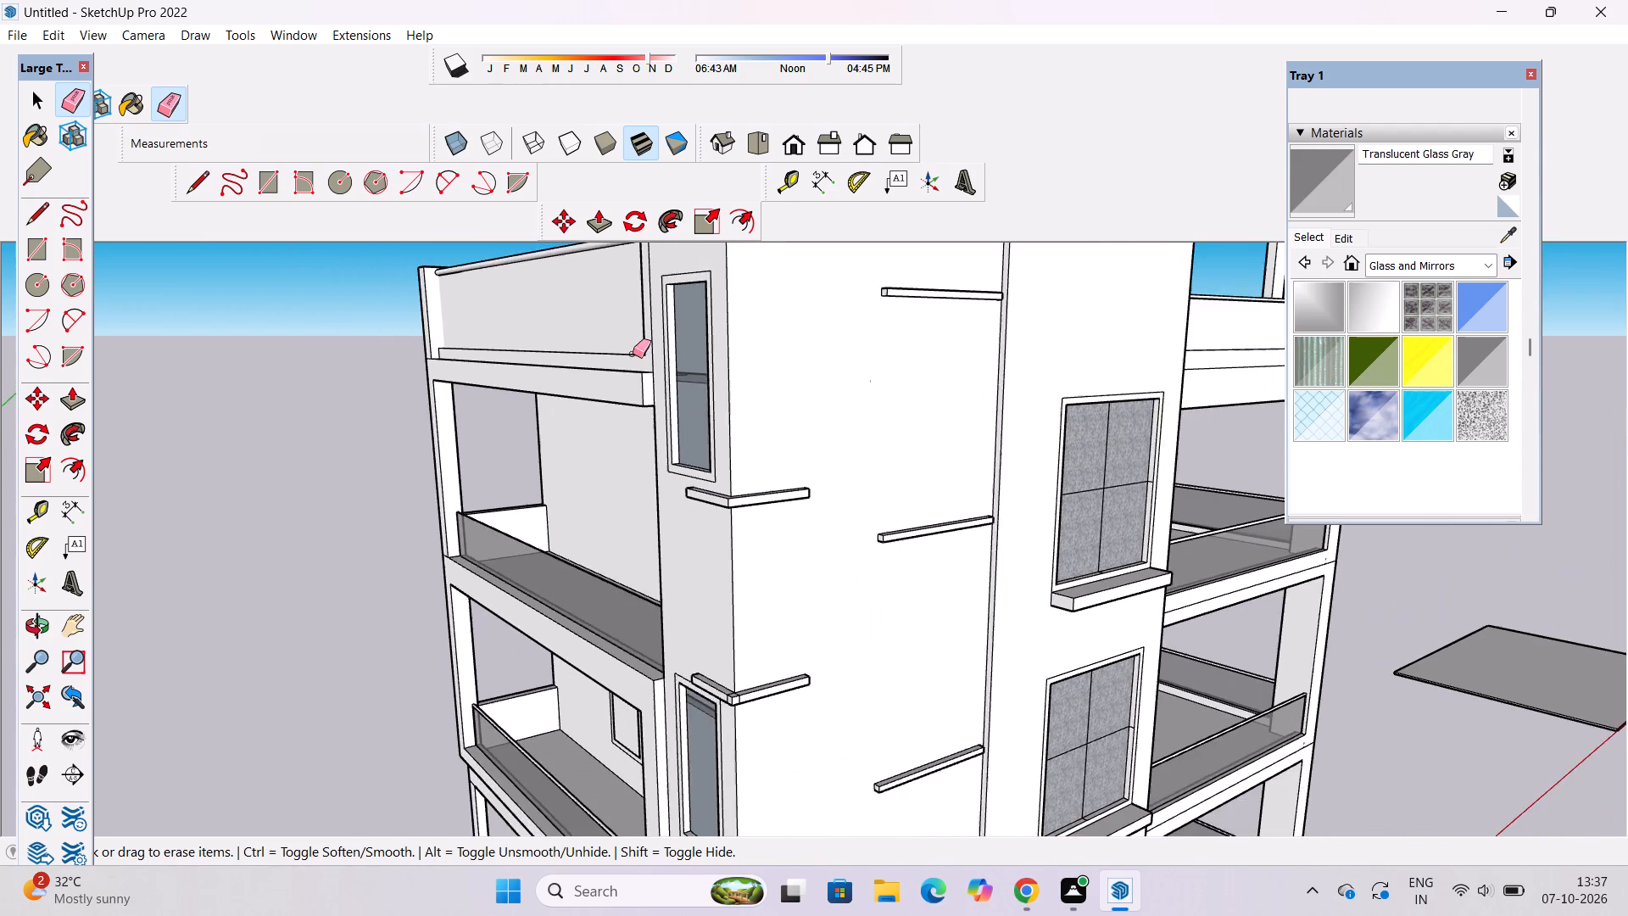
# Erase the seam edges on the top and outer faces of the L-shaped corner ledge below the uppermost narrow window.
pyautogui.scroll(-8, 633, 354)
pyautogui.scroll(5, 709, 778)
pyautogui.scroll(13, 701, 705)
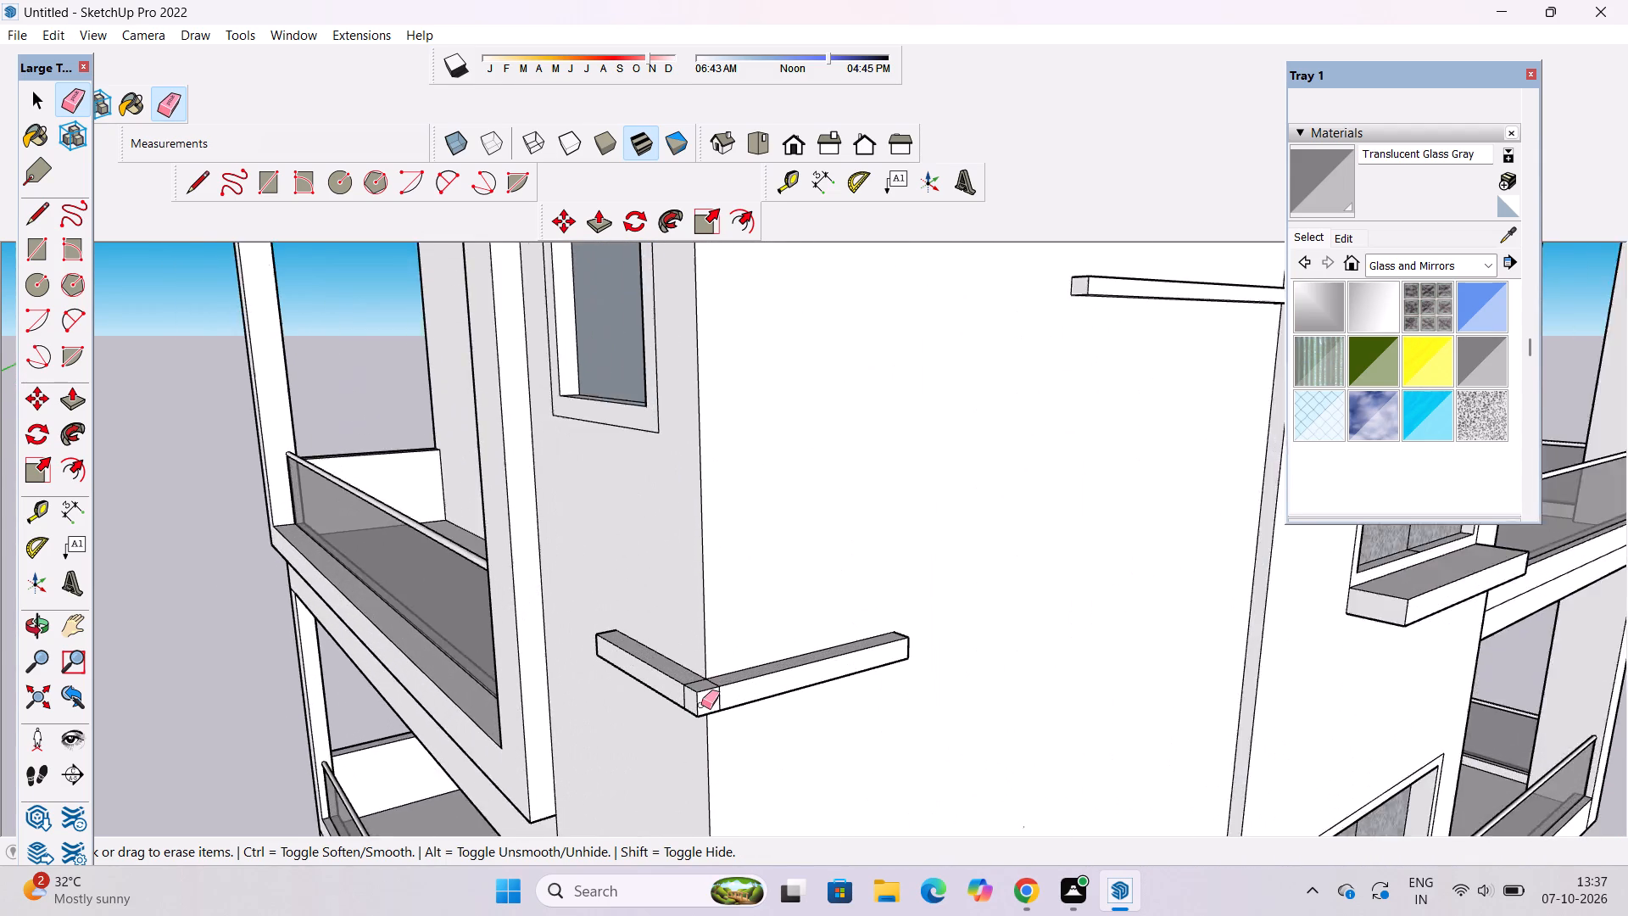
pyautogui.scroll(3, 701, 705)
pyautogui.click(686, 667)
pyautogui.click(677, 690)
pyautogui.moveTo(677, 690); pyautogui.dragTo(676, 688)
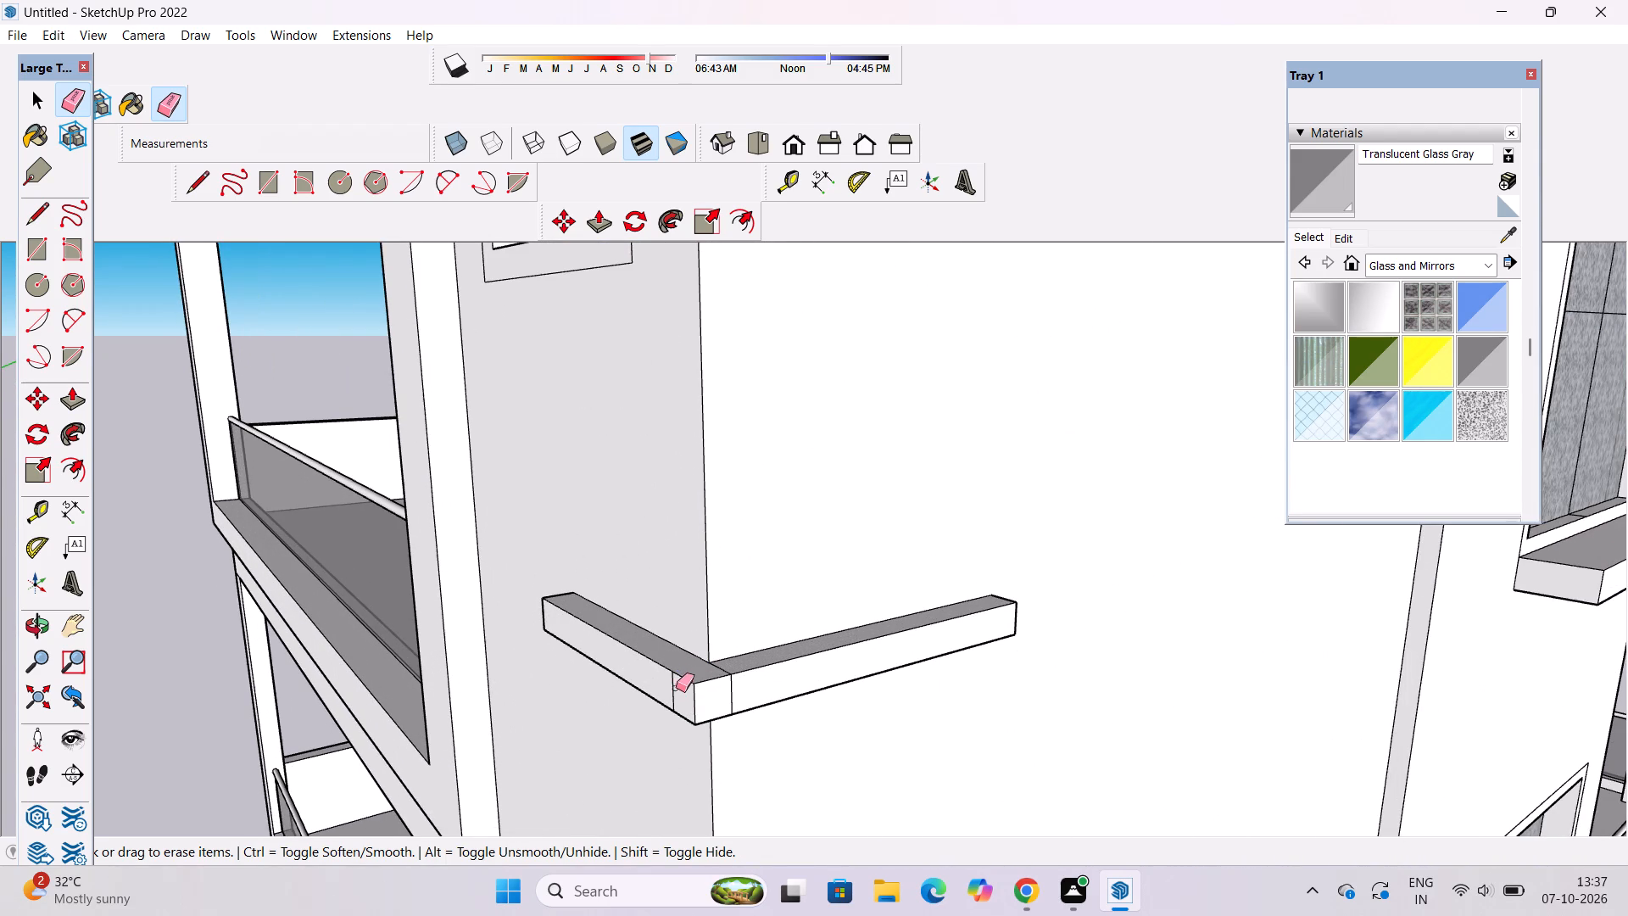
pyautogui.moveTo(676, 688); pyautogui.dragTo(668, 682)
pyautogui.click(724, 666)
pyautogui.moveTo(740, 690); pyautogui.dragTo(718, 698)
# Erase the seam edges on the underside of the same L-shaped corner ledge.
pyautogui.press('o')
pyautogui.moveTo(786, 824); pyautogui.dragTo(724, 534)
pyautogui.press('e')
pyautogui.scroll(9, 642, 267)
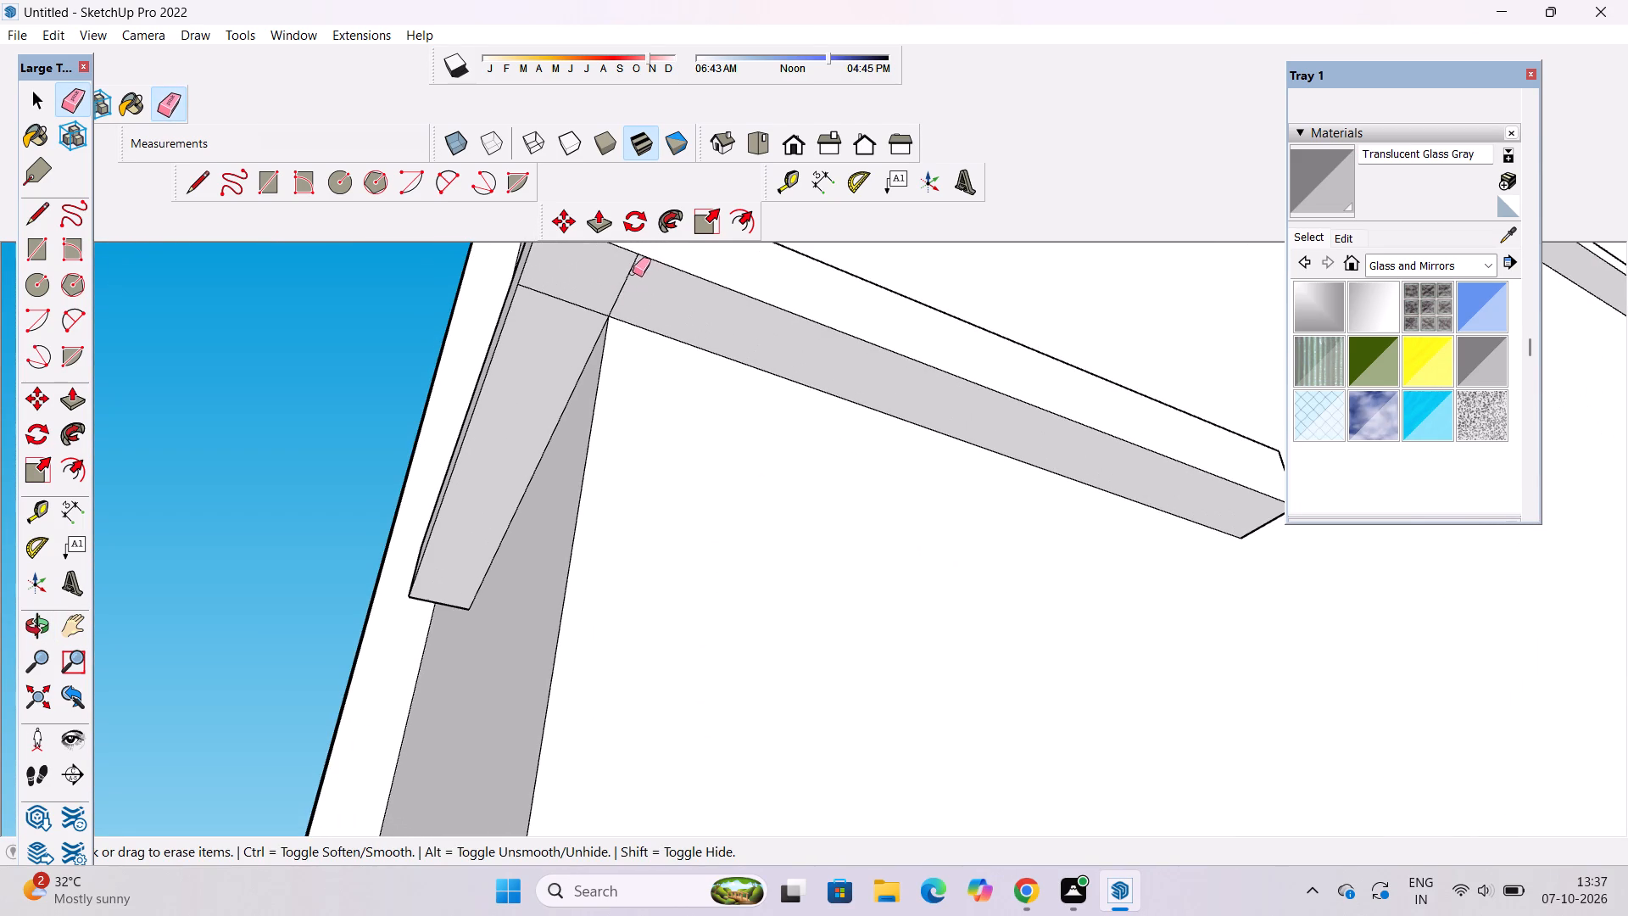
pyautogui.click(628, 277)
pyautogui.moveTo(570, 300); pyautogui.dragTo(570, 308)
pyautogui.scroll(-10, 672, 299)
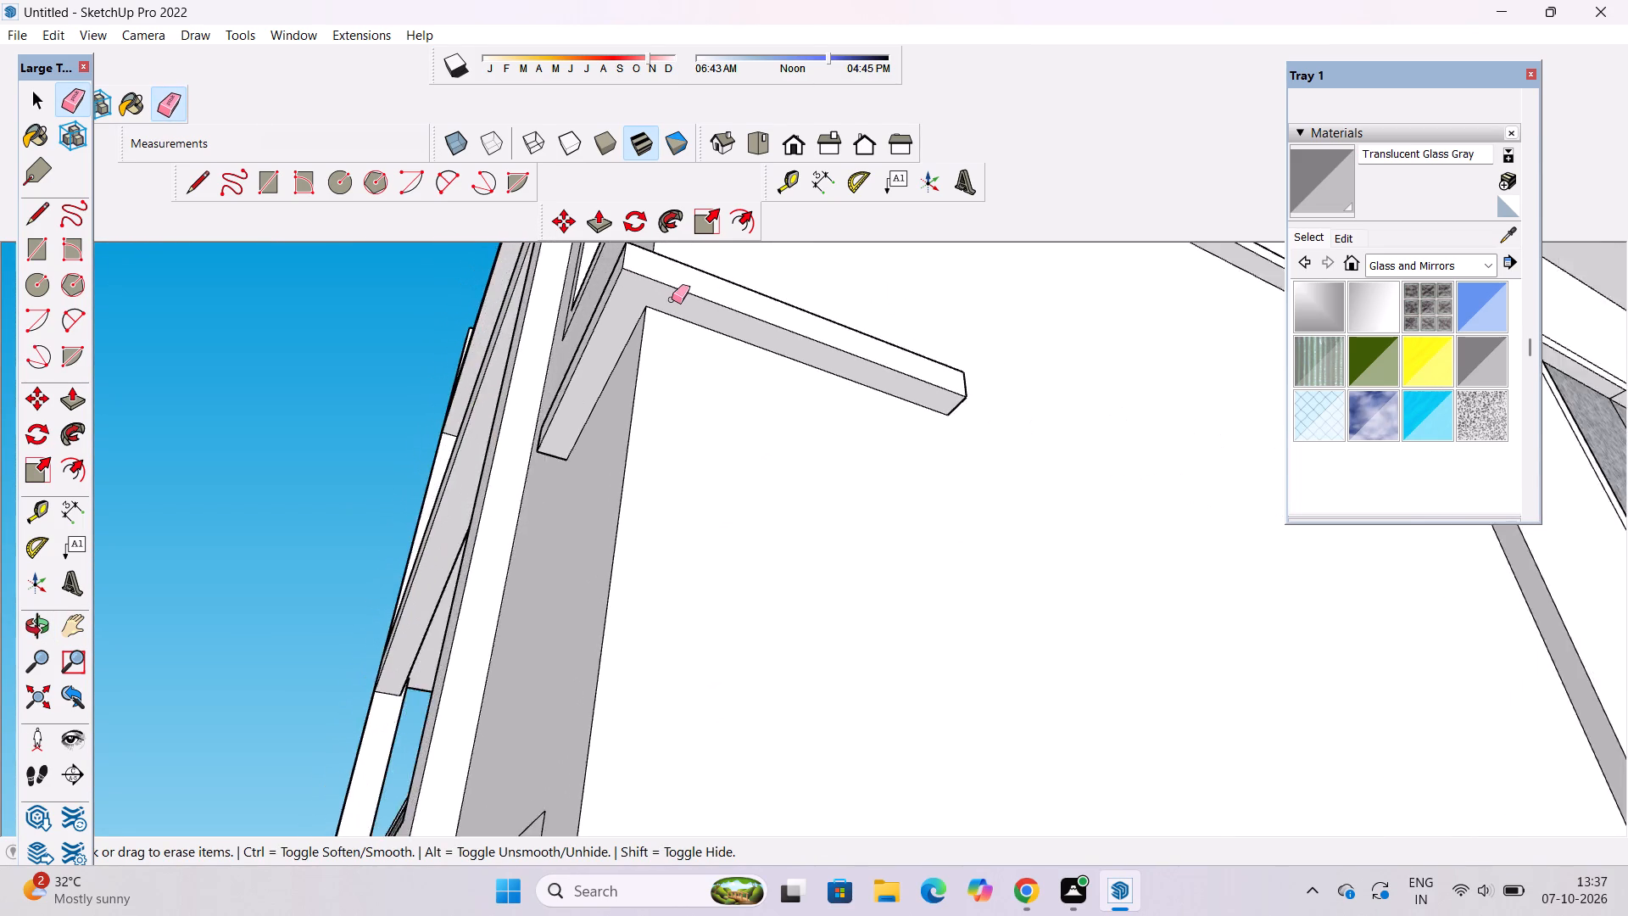
# Erase the vertical seam edges at the lower corner of the sloping band near the stair tower's base.
pyautogui.scroll(-20, 672, 299)
pyautogui.scroll(-1, 672, 299)
pyautogui.press('o')
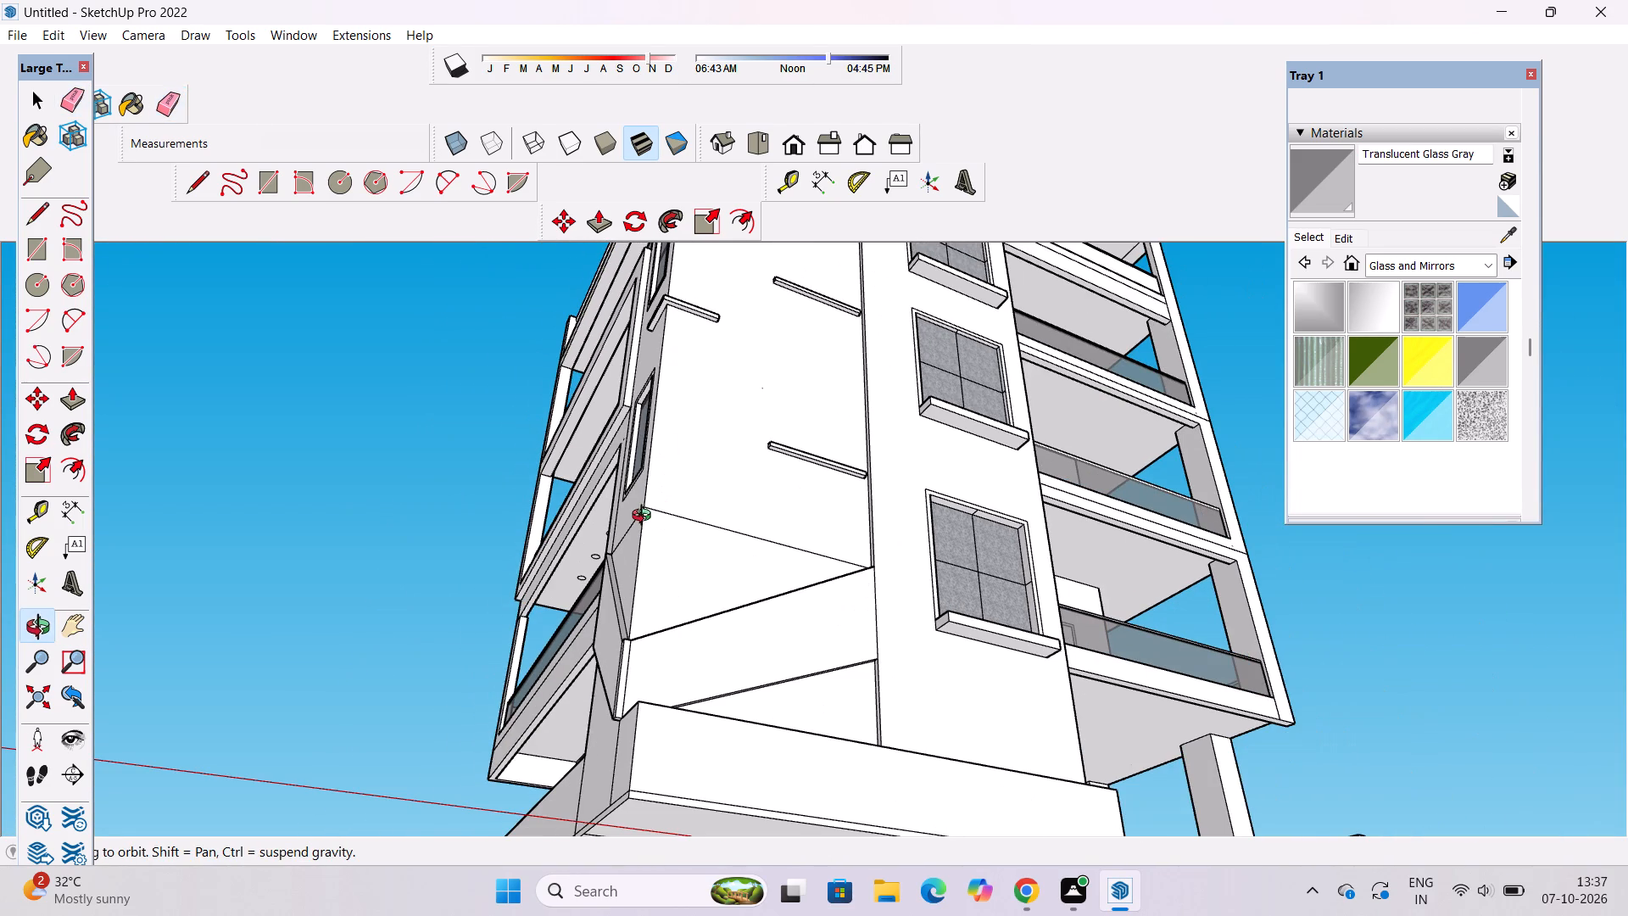
pyautogui.scroll(-2, 645, 517)
pyautogui.moveTo(645, 517); pyautogui.dragTo(645, 599)
pyautogui.scroll(4, 631, 747)
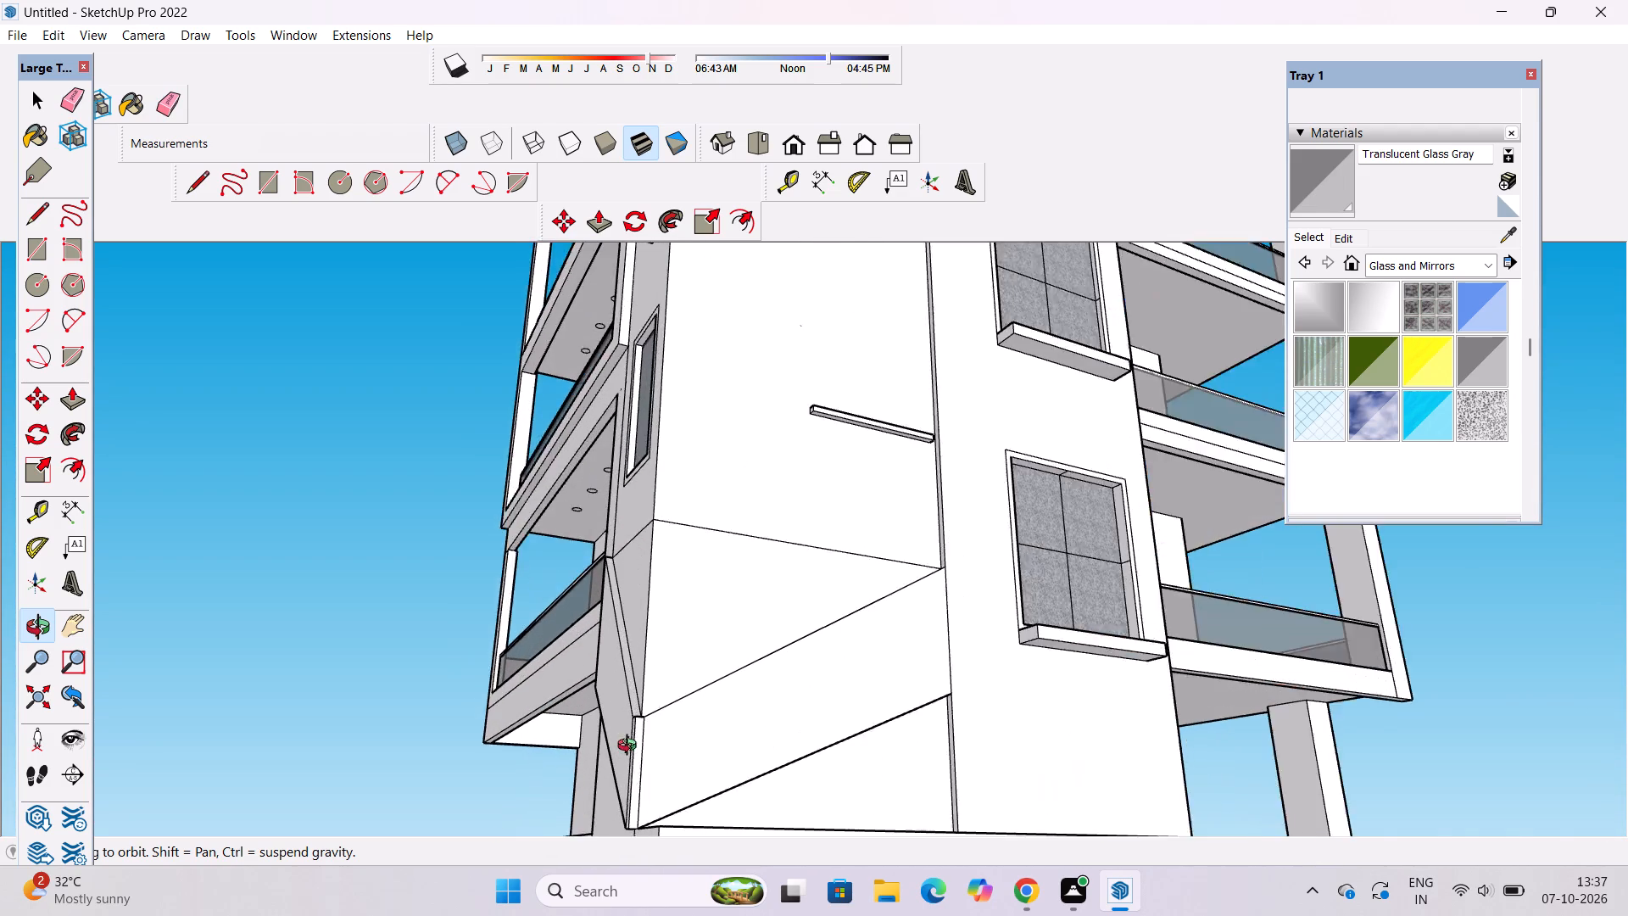
pyautogui.scroll(6, 631, 747)
pyautogui.keyDown('shift'); pyautogui.moveTo(625, 749); pyautogui.dragTo(636, 568); pyautogui.keyUp('shift')
pyautogui.moveTo(638, 584); pyautogui.dragTo(662, 779)
pyautogui.keyDown('shift'); pyautogui.moveTo(677, 793); pyautogui.dragTo(659, 635); pyautogui.keyUp('shift')
pyautogui.scroll(5, 663, 621)
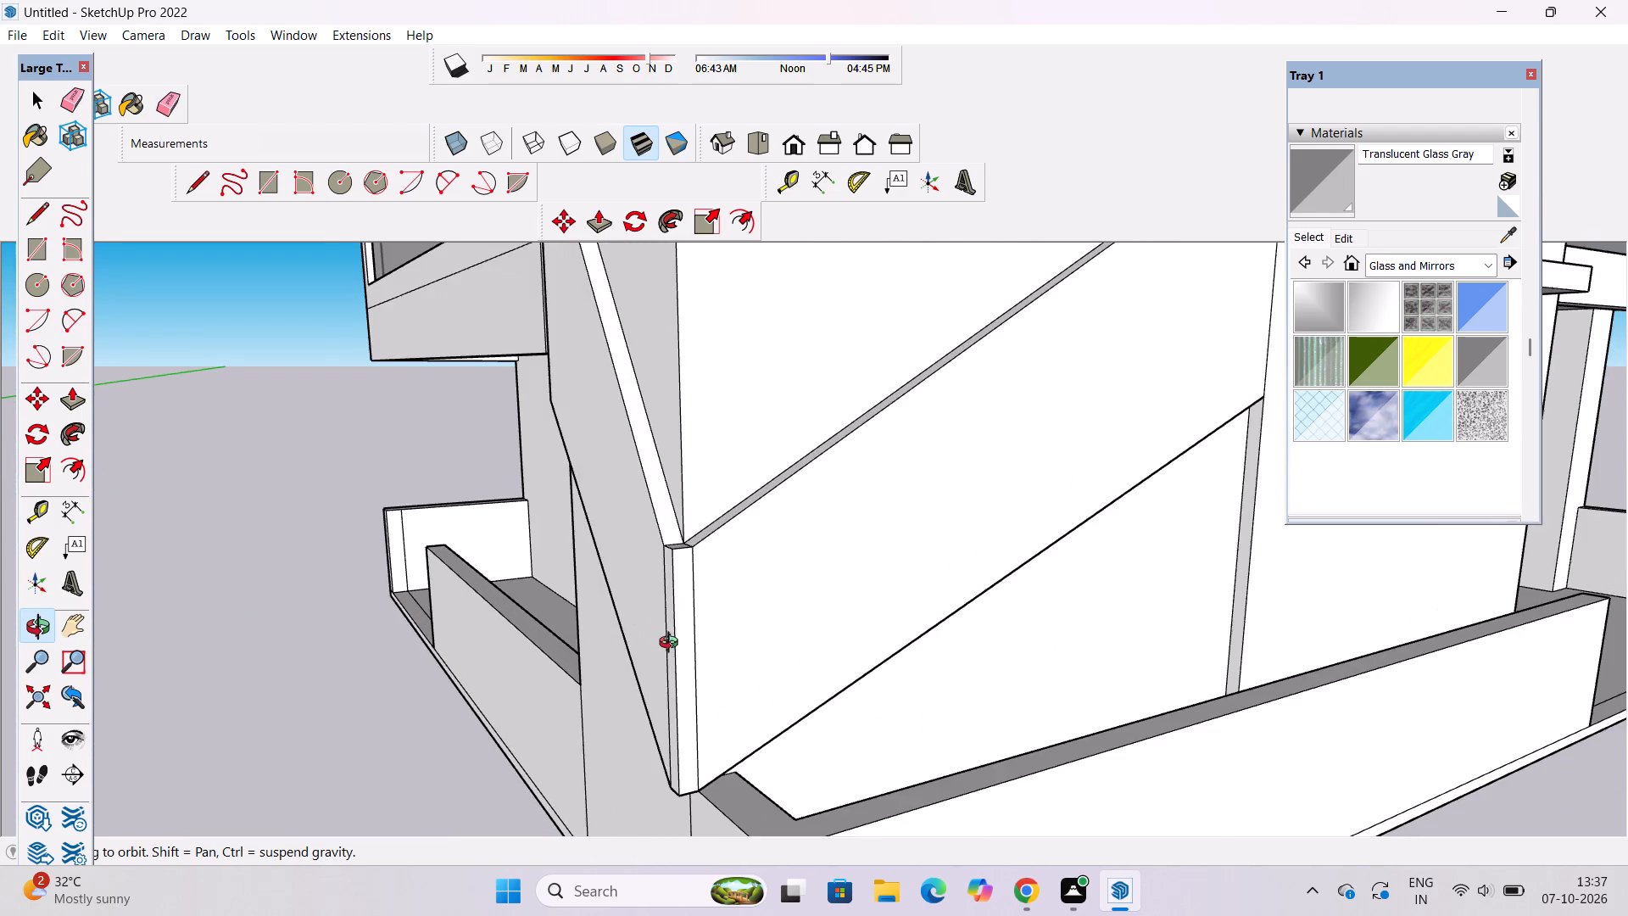
pyautogui.scroll(4, 672, 645)
pyautogui.moveTo(682, 661); pyautogui.dragTo(942, 737)
pyautogui.press('e')
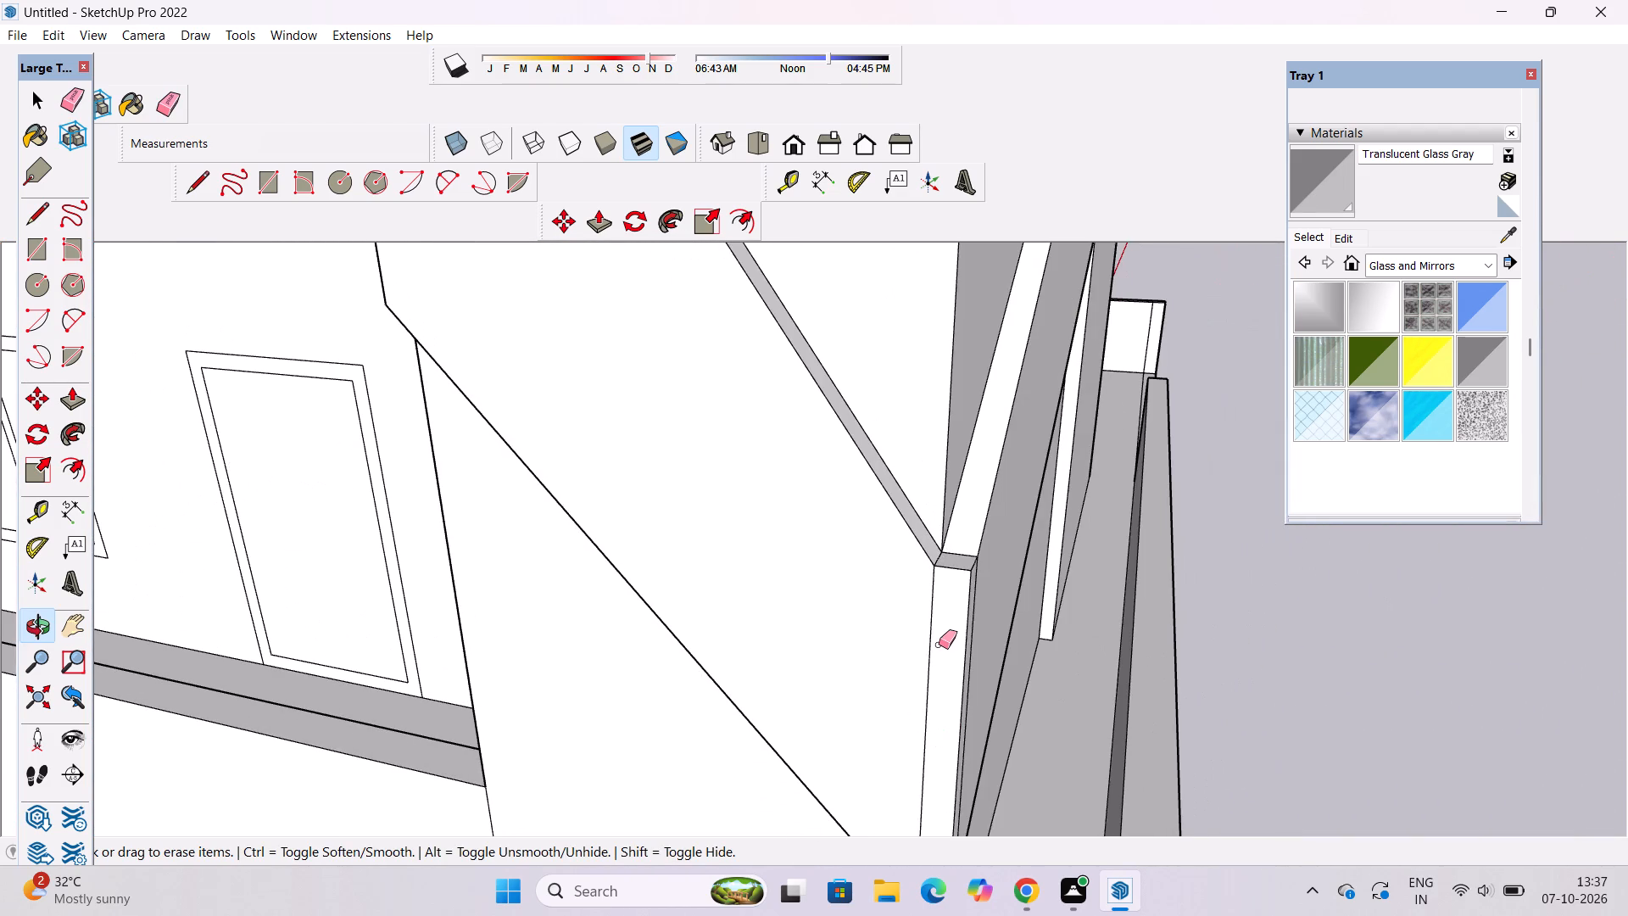
pyautogui.moveTo(939, 645); pyautogui.dragTo(929, 662)
pyautogui.scroll(-6, 504, 553)
pyautogui.scroll(5, 722, 594)
pyautogui.moveTo(726, 571); pyautogui.dragTo(709, 598)
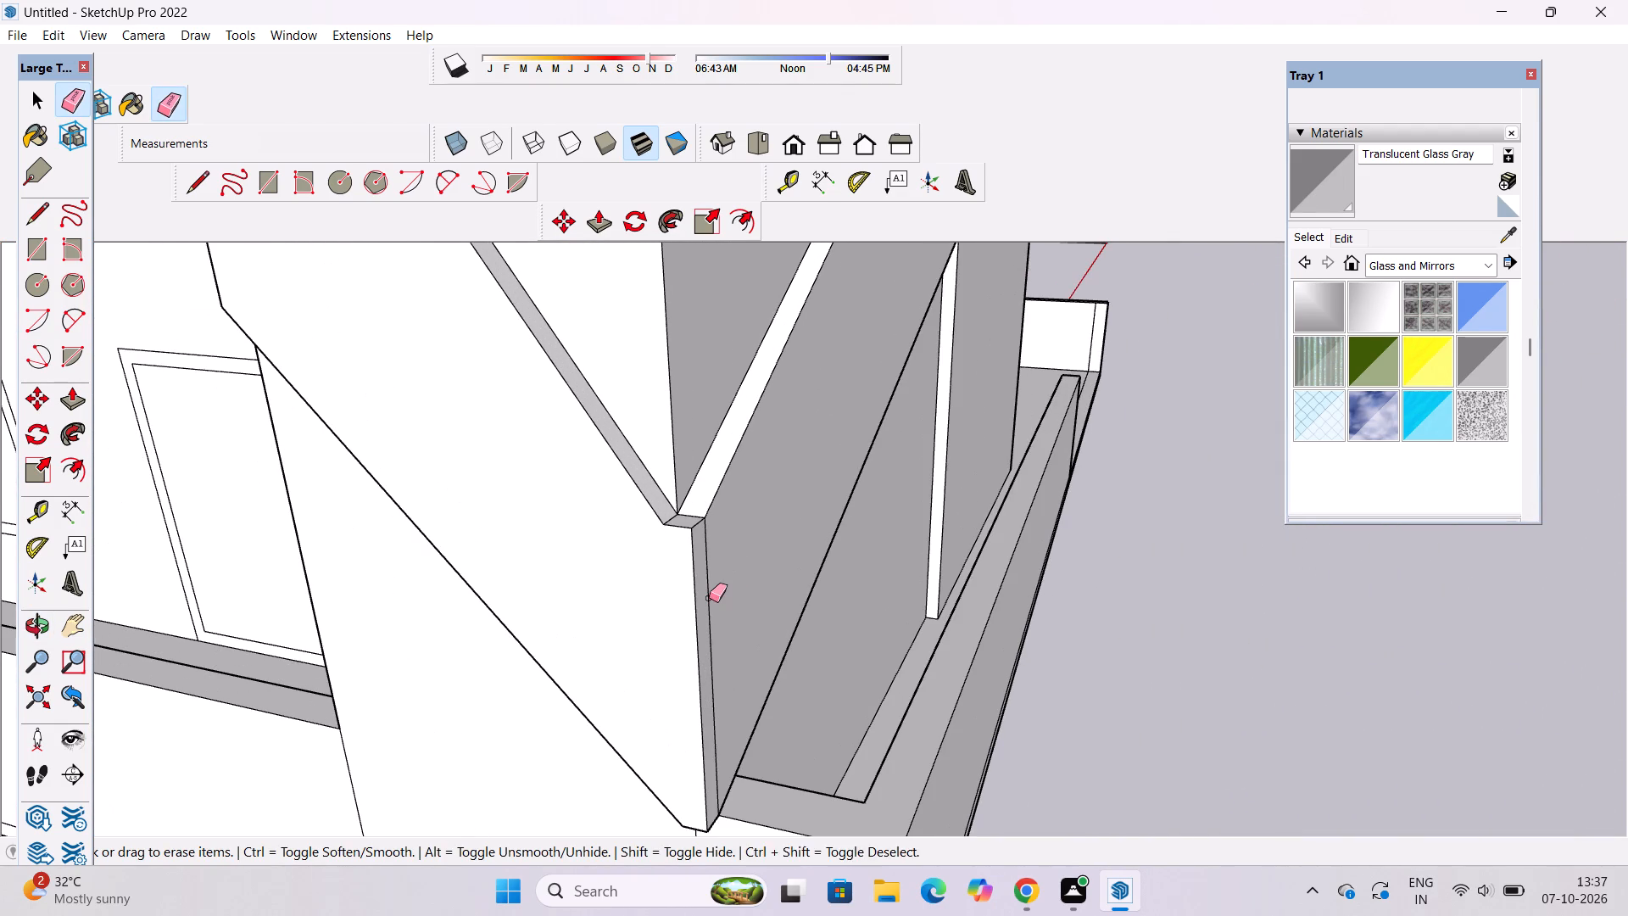
pyautogui.moveTo(709, 598); pyautogui.dragTo(709, 600)
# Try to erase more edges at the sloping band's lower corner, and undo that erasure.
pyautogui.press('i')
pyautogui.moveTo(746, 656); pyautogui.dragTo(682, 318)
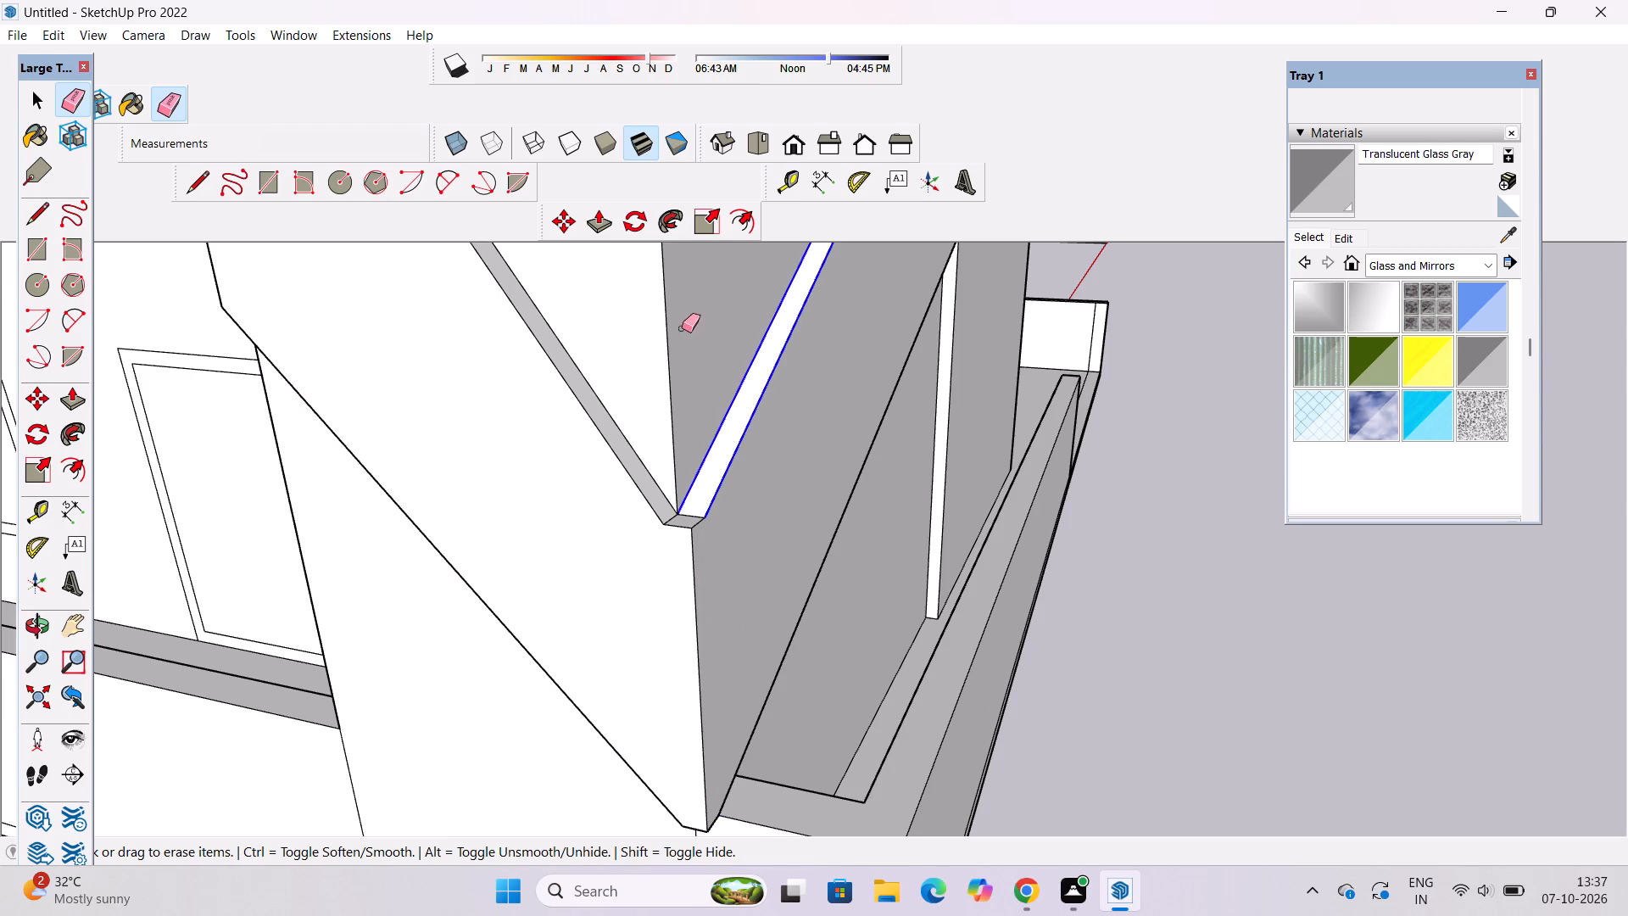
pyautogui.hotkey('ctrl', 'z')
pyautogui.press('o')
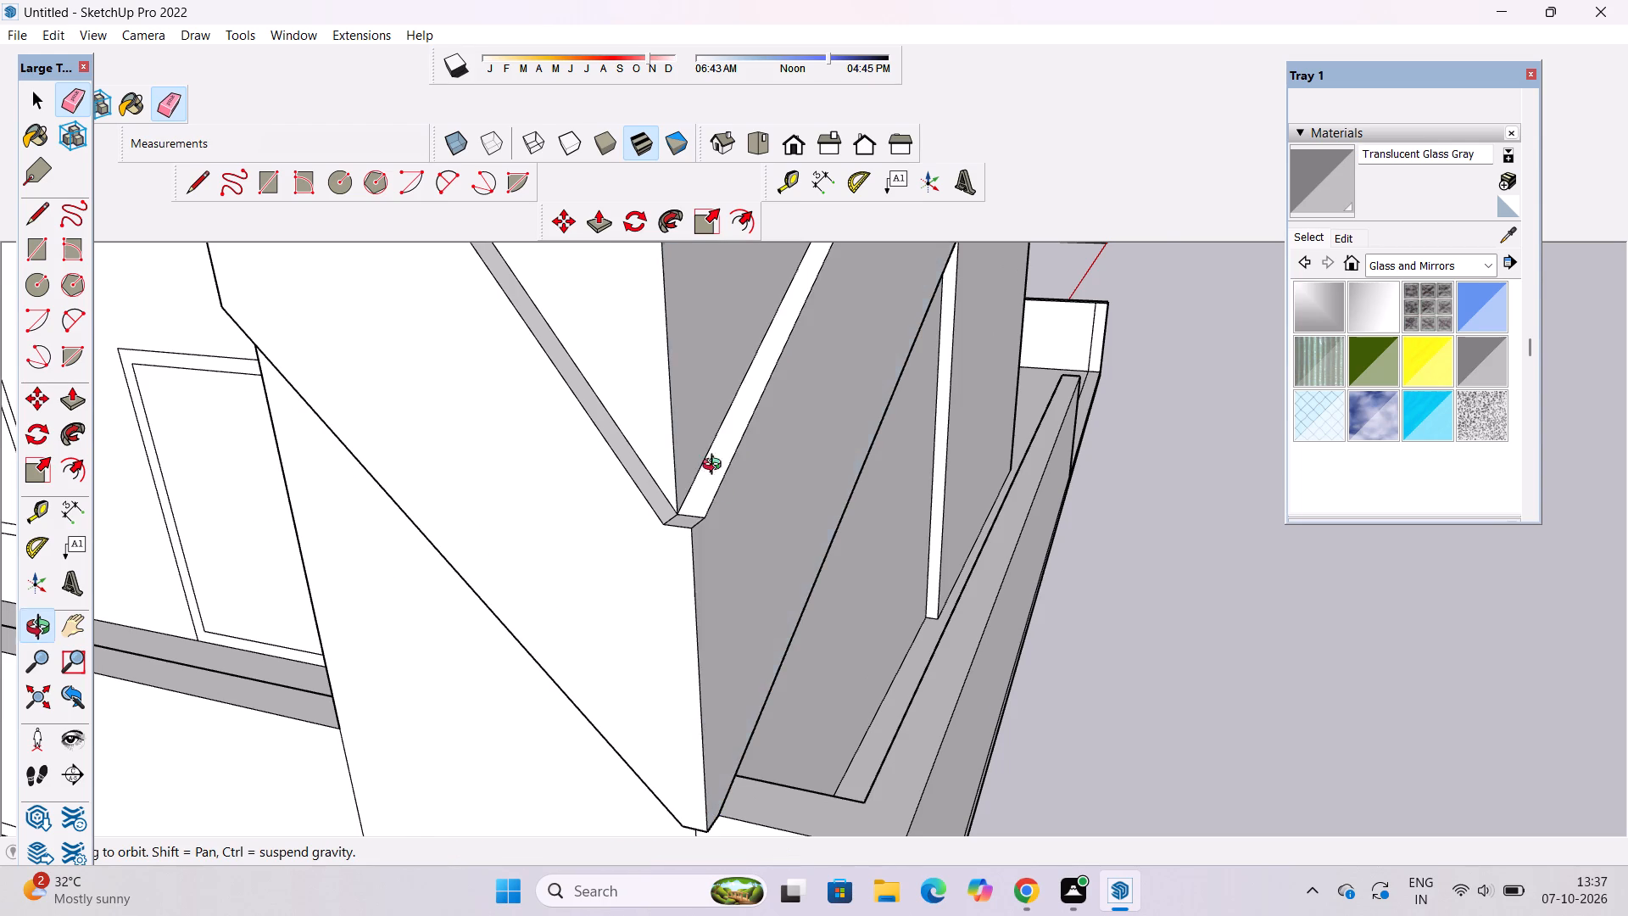
# Draw a short vertical line across the base strip below the sloping band's corner, extending the wall seam down to the bottom edge.
pyautogui.moveTo(787, 651); pyautogui.dragTo(621, 508)
pyautogui.moveTo(475, 572); pyautogui.dragTo(699, 523)
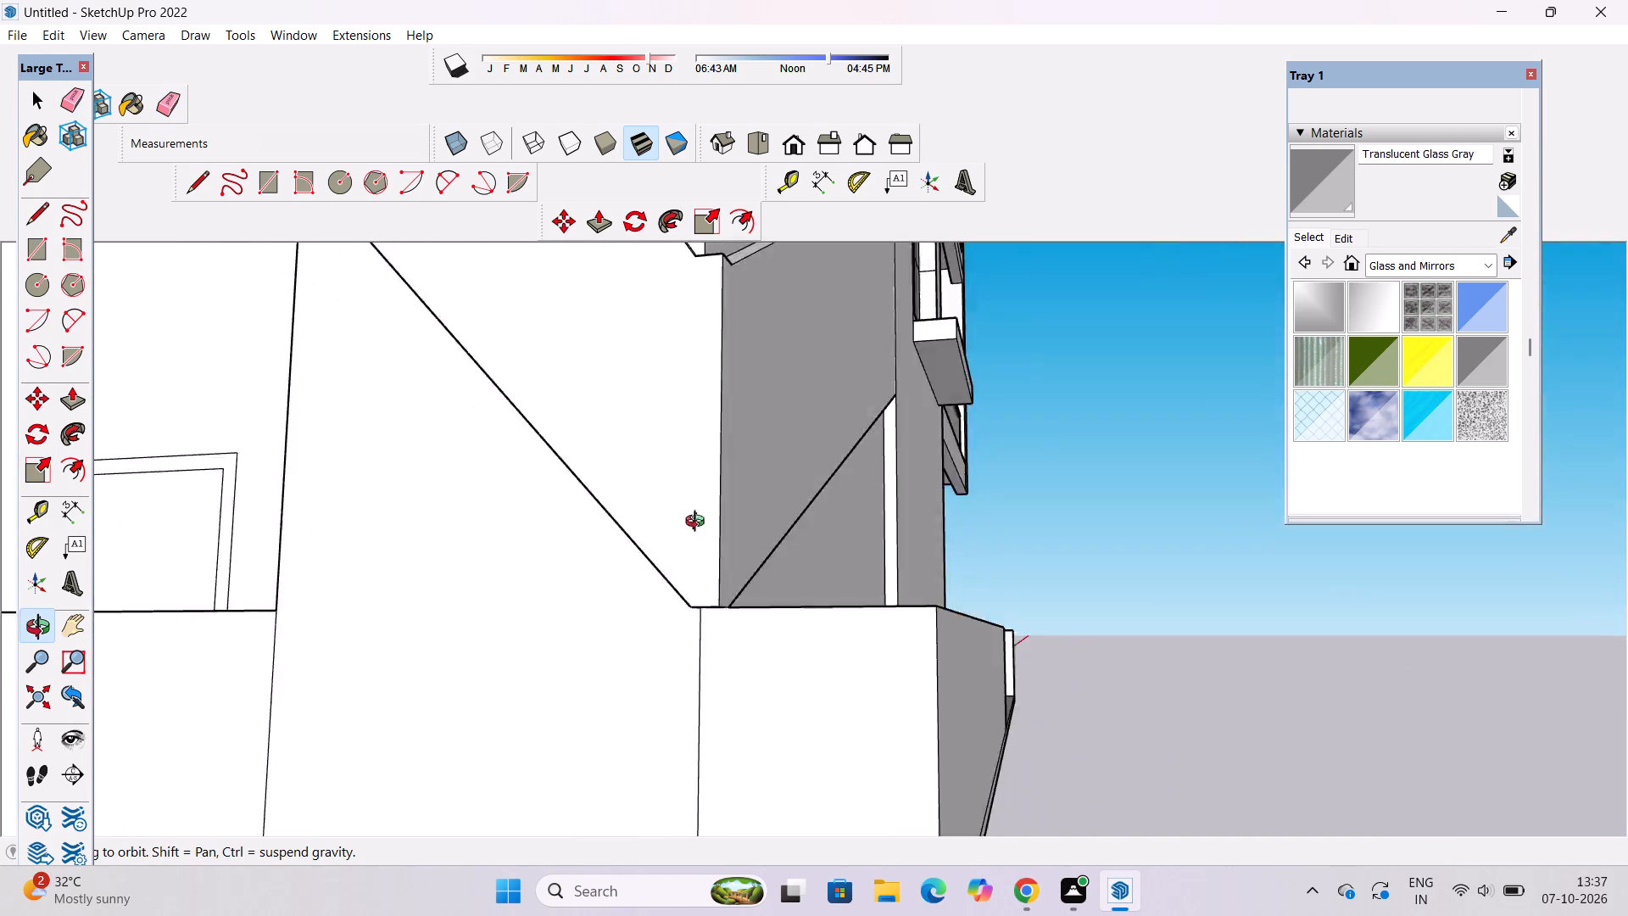
pyautogui.moveTo(699, 523); pyautogui.dragTo(821, 500)
pyautogui.moveTo(905, 510); pyautogui.dragTo(617, 619)
pyautogui.scroll(-5, 616, 621)
pyautogui.keyDown('shift'); pyautogui.moveTo(639, 661); pyautogui.dragTo(636, 455); pyautogui.keyUp('shift')
pyautogui.moveTo(694, 653); pyautogui.dragTo(711, 694)
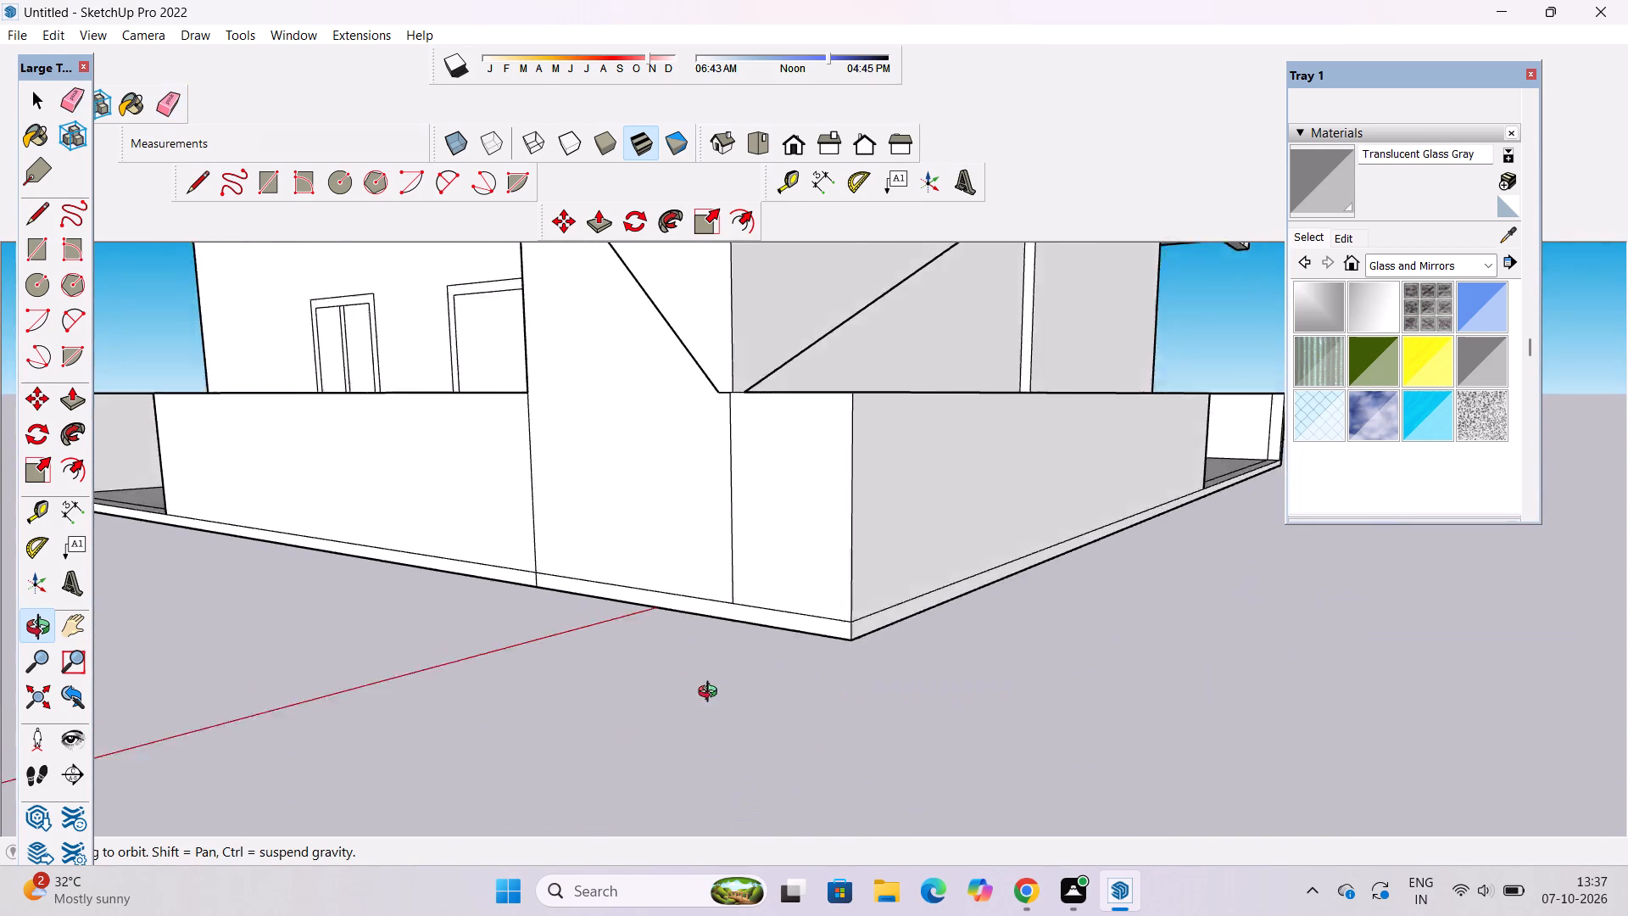
pyautogui.moveTo(711, 694); pyautogui.dragTo(722, 716)
pyautogui.scroll(4, 742, 682)
pyautogui.keyDown('shift'); pyautogui.moveTo(693, 668); pyautogui.dragTo(650, 684); pyautogui.keyUp('shift')
pyautogui.moveTo(650, 684); pyautogui.dragTo(703, 679)
pyautogui.press('l')
pyautogui.scroll(4, 725, 668)
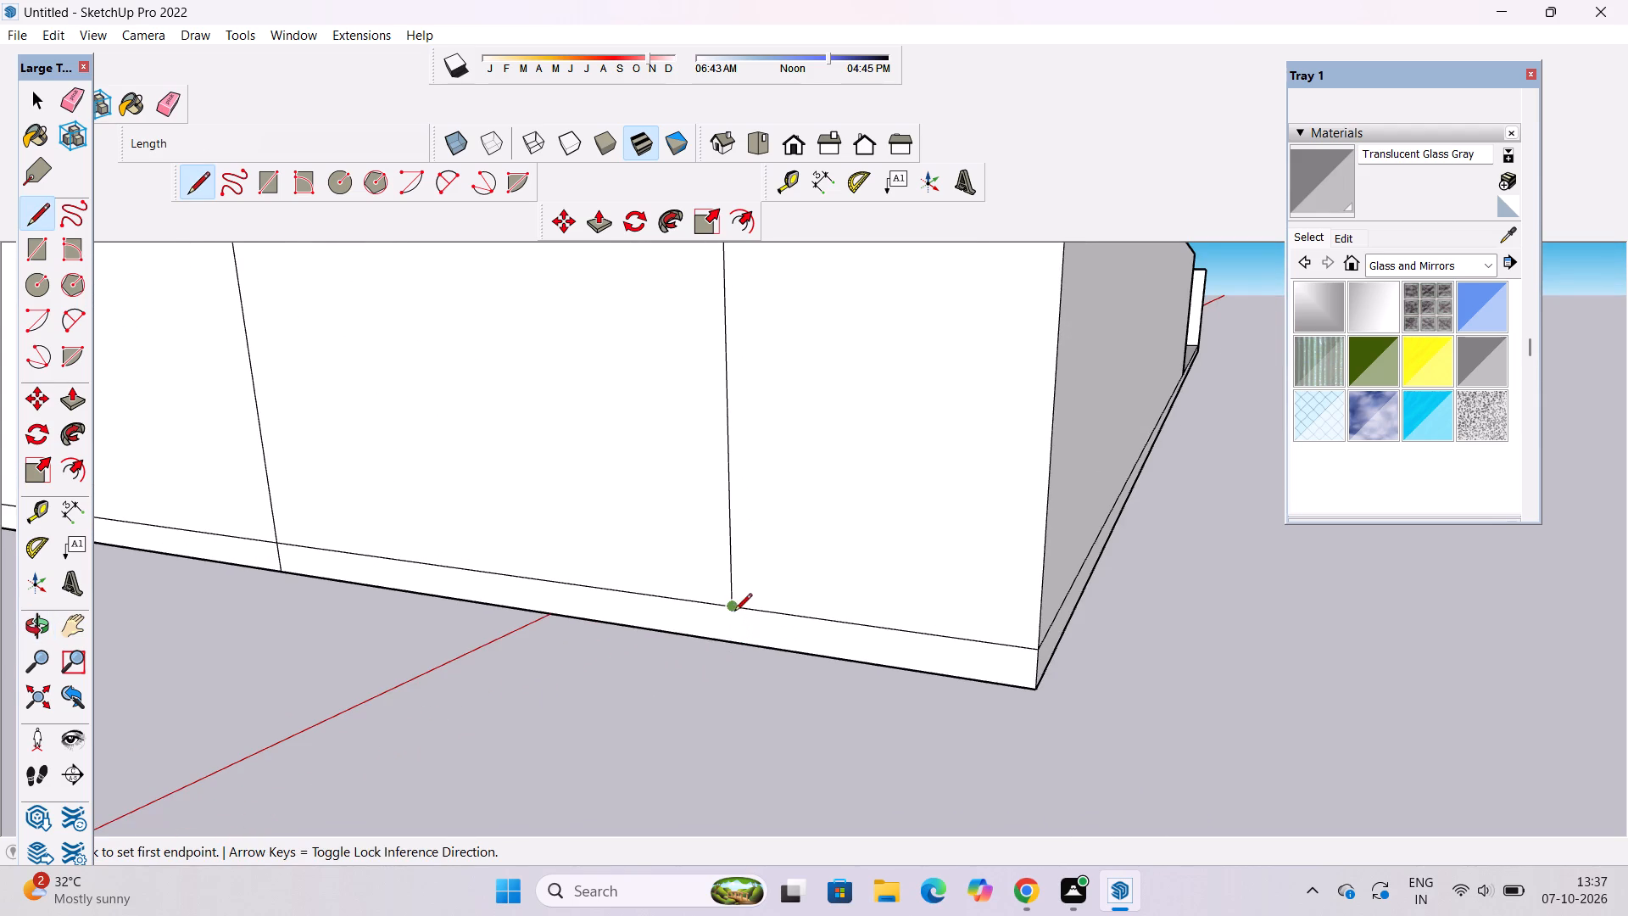
pyautogui.click(733, 608)
pyautogui.click(731, 647)
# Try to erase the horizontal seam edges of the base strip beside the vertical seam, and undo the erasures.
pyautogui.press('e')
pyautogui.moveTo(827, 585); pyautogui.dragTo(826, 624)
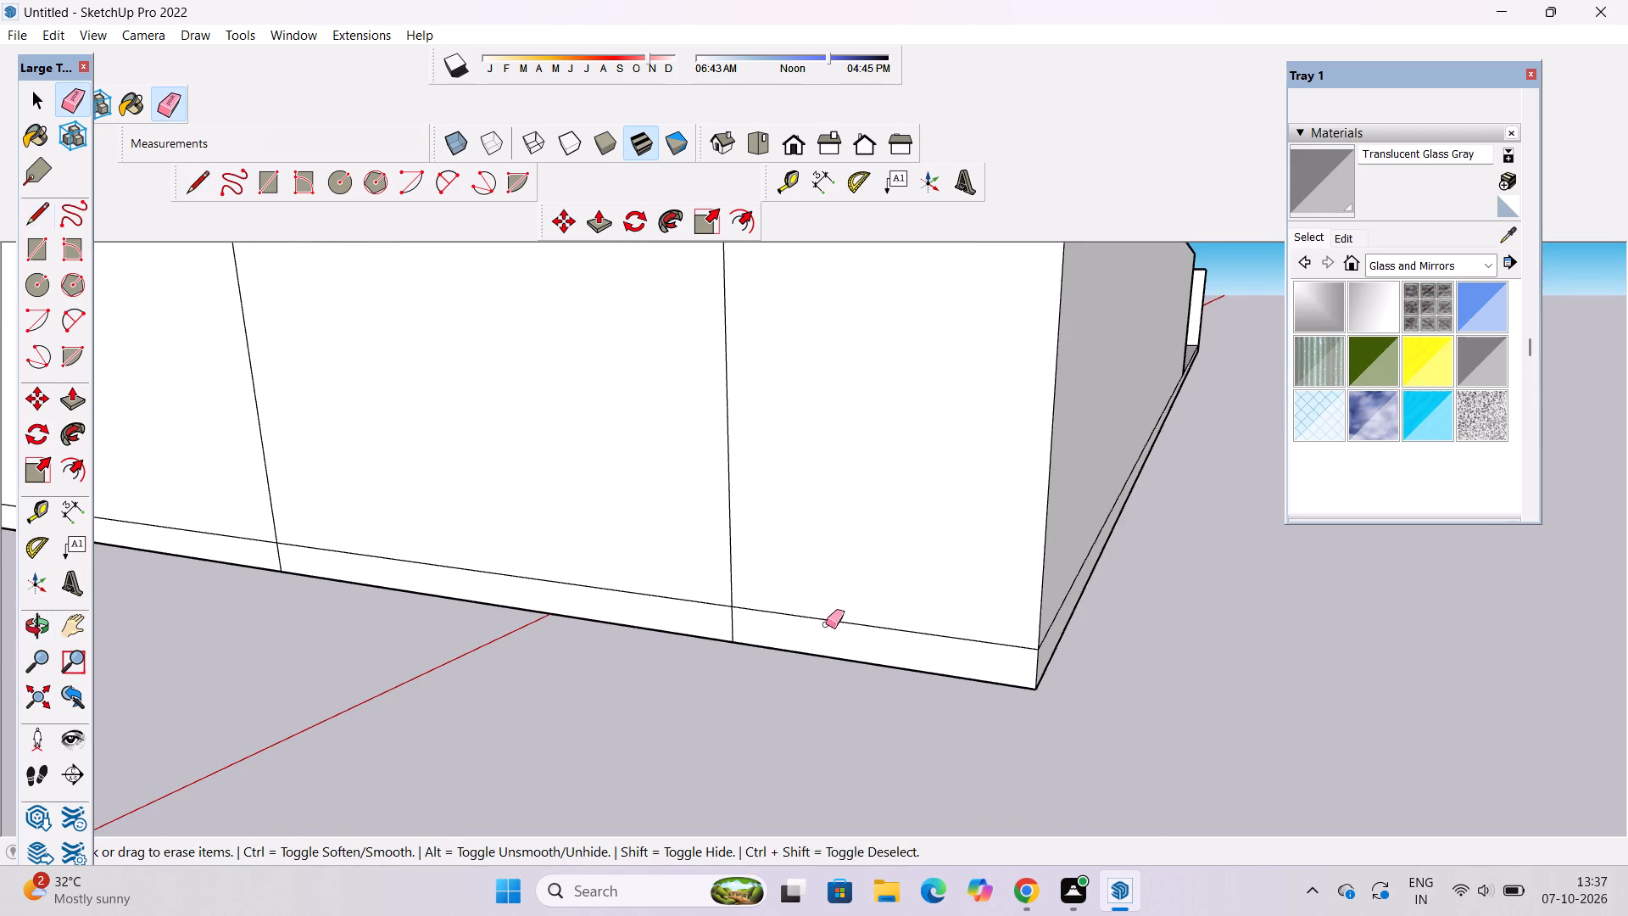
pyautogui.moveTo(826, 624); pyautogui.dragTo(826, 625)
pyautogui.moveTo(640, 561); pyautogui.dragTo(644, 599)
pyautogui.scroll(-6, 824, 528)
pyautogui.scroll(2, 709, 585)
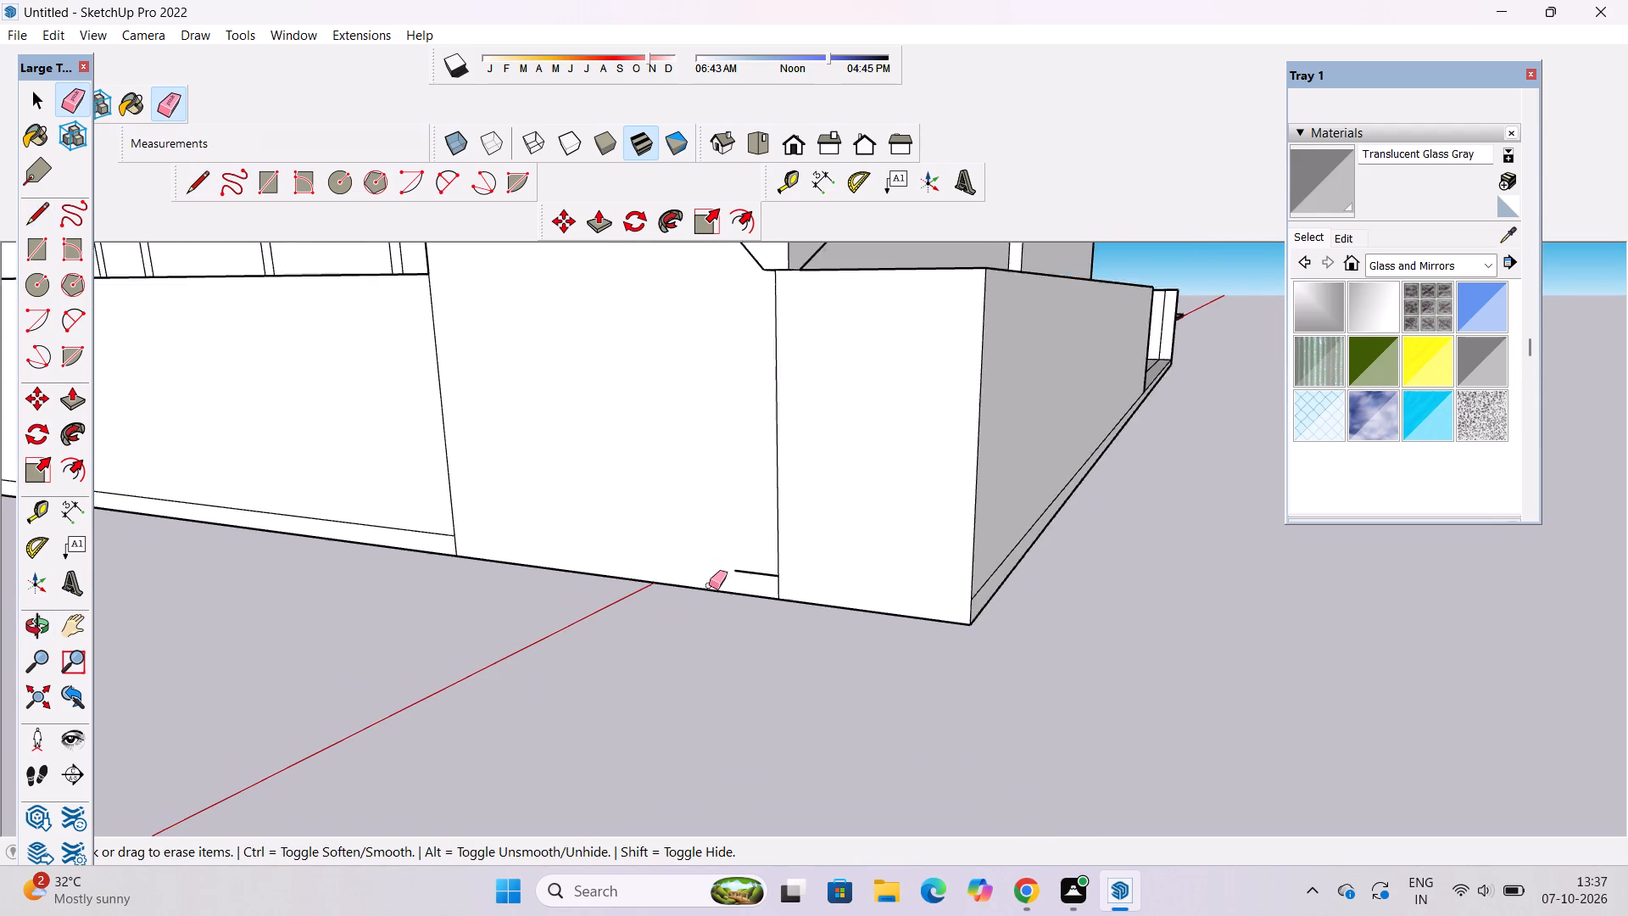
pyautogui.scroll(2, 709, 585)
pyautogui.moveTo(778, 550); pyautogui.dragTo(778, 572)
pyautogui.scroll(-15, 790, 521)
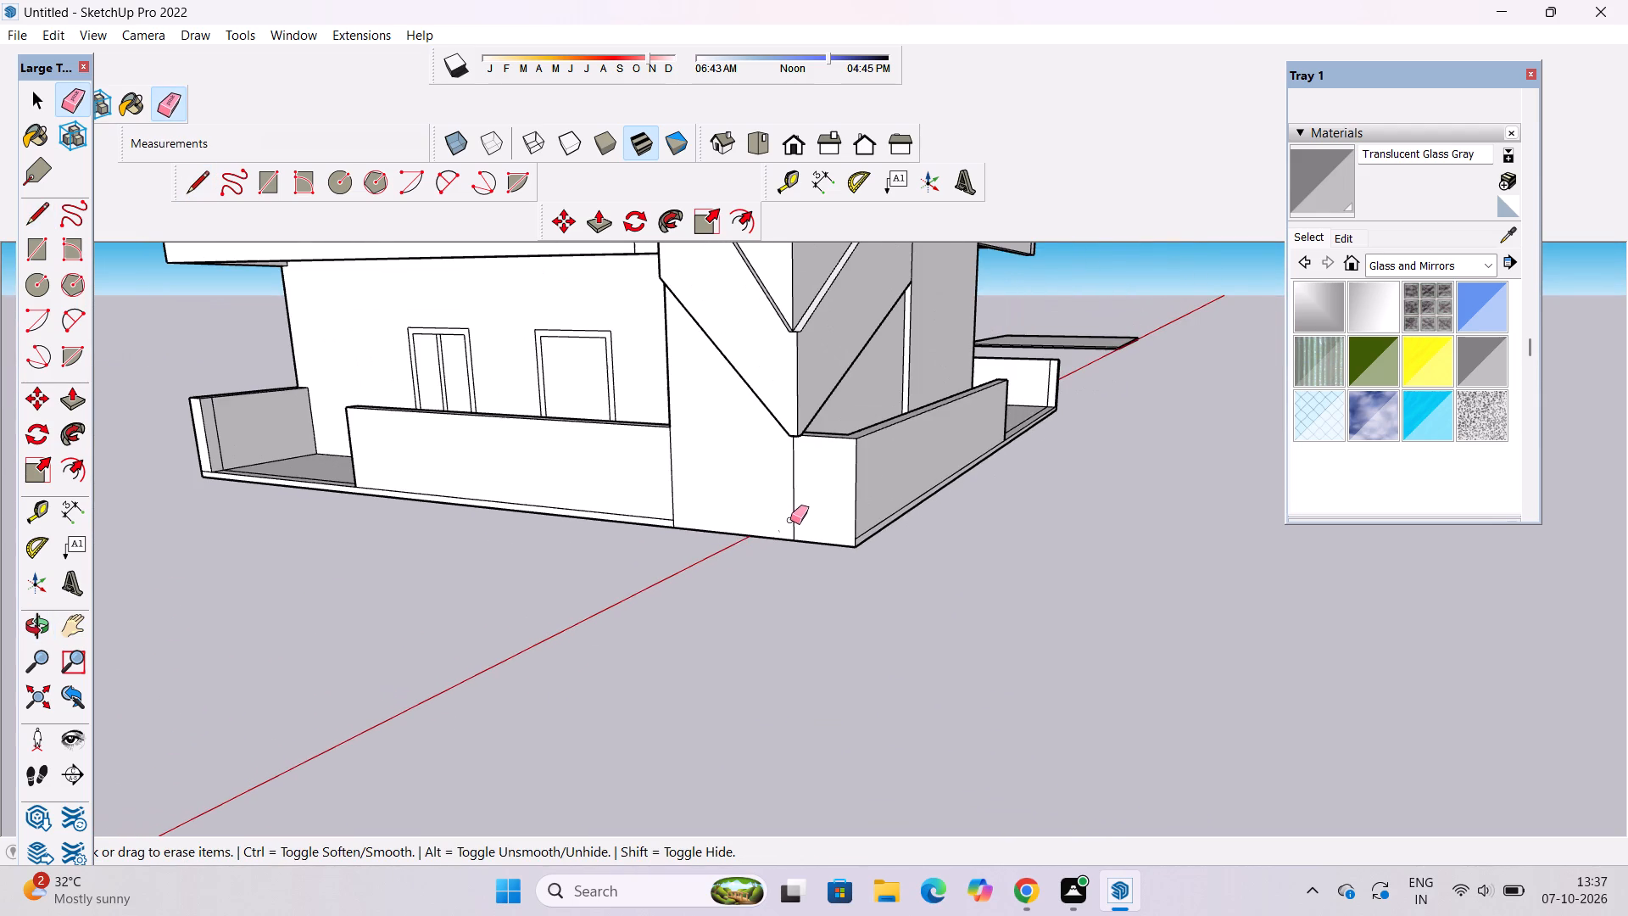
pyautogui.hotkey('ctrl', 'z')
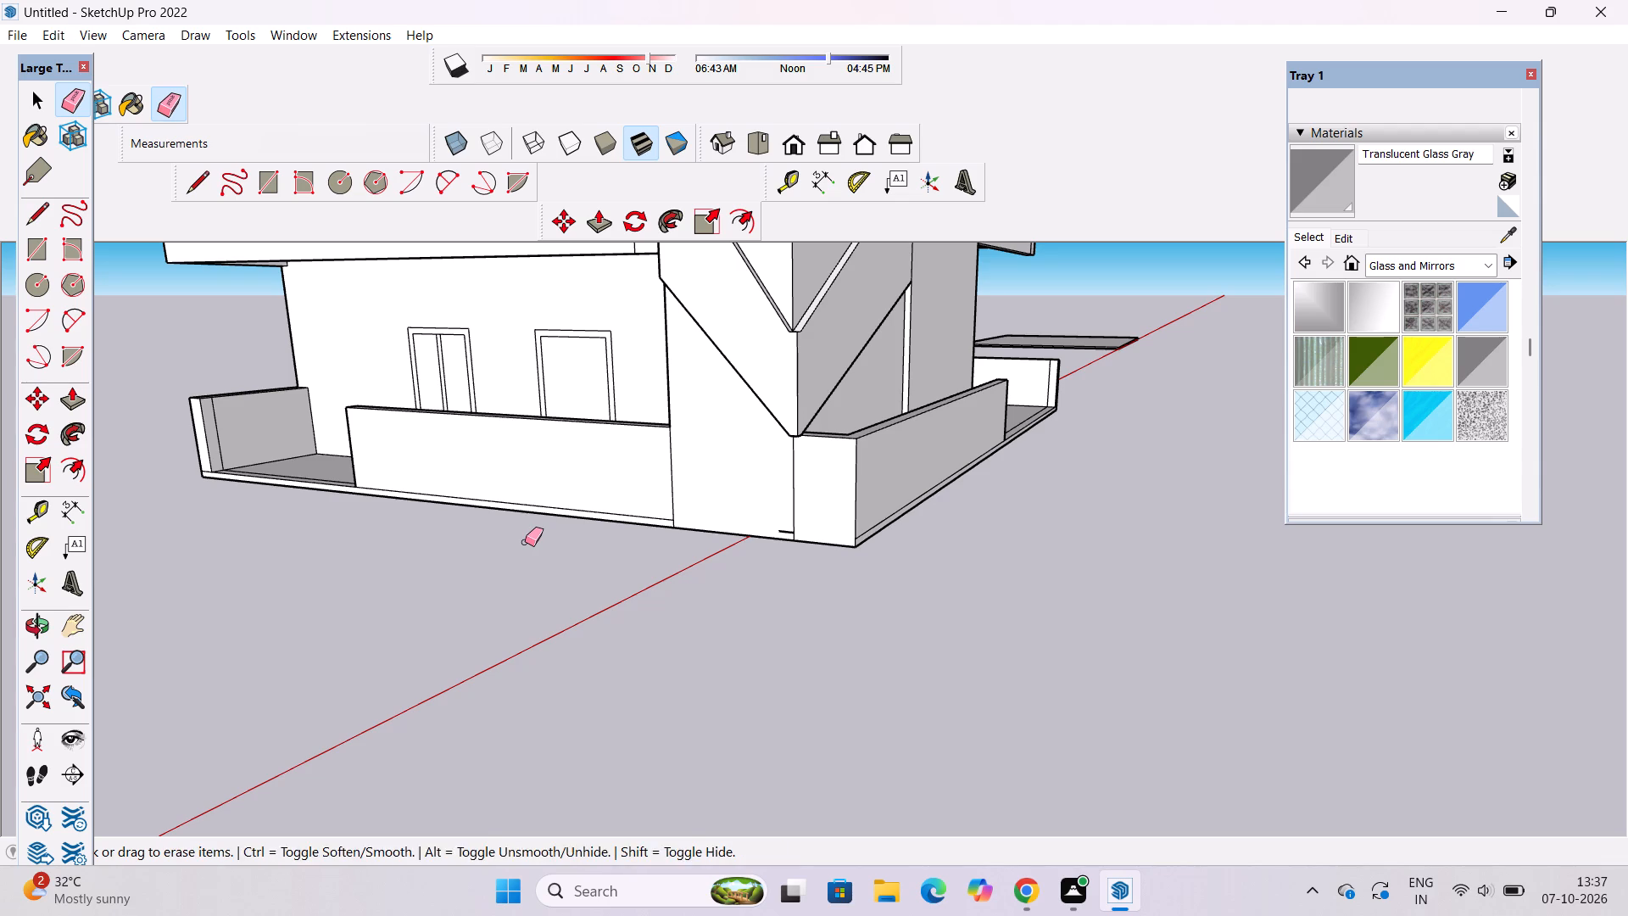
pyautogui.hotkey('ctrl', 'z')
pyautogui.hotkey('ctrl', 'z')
# Push the door panel on the ground-floor wall inside the parking area 1' inward from its frame.
pyautogui.press('o')
pyautogui.moveTo(1042, 471); pyautogui.dragTo(817, 516)
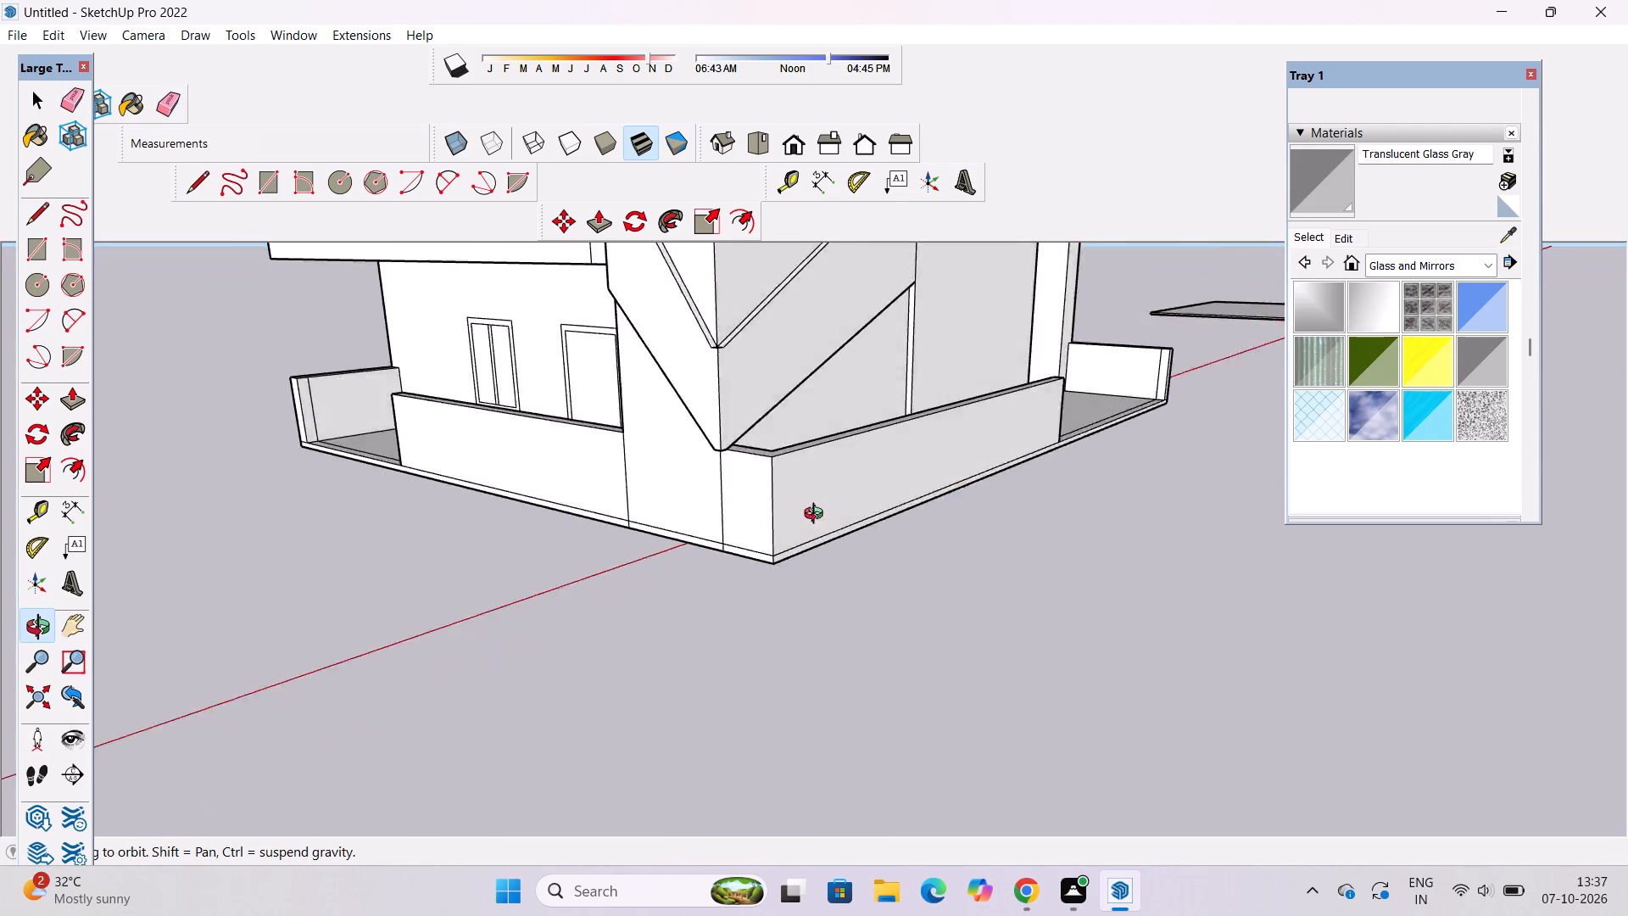
pyautogui.moveTo(817, 516); pyautogui.dragTo(757, 522)
pyautogui.scroll(1, 929, 492)
pyautogui.keyDown('shift'); pyautogui.moveTo(1029, 488); pyautogui.dragTo(593, 584); pyautogui.keyUp('shift')
pyautogui.scroll(-4, 593, 582)
pyautogui.moveTo(866, 534); pyautogui.dragTo(755, 535)
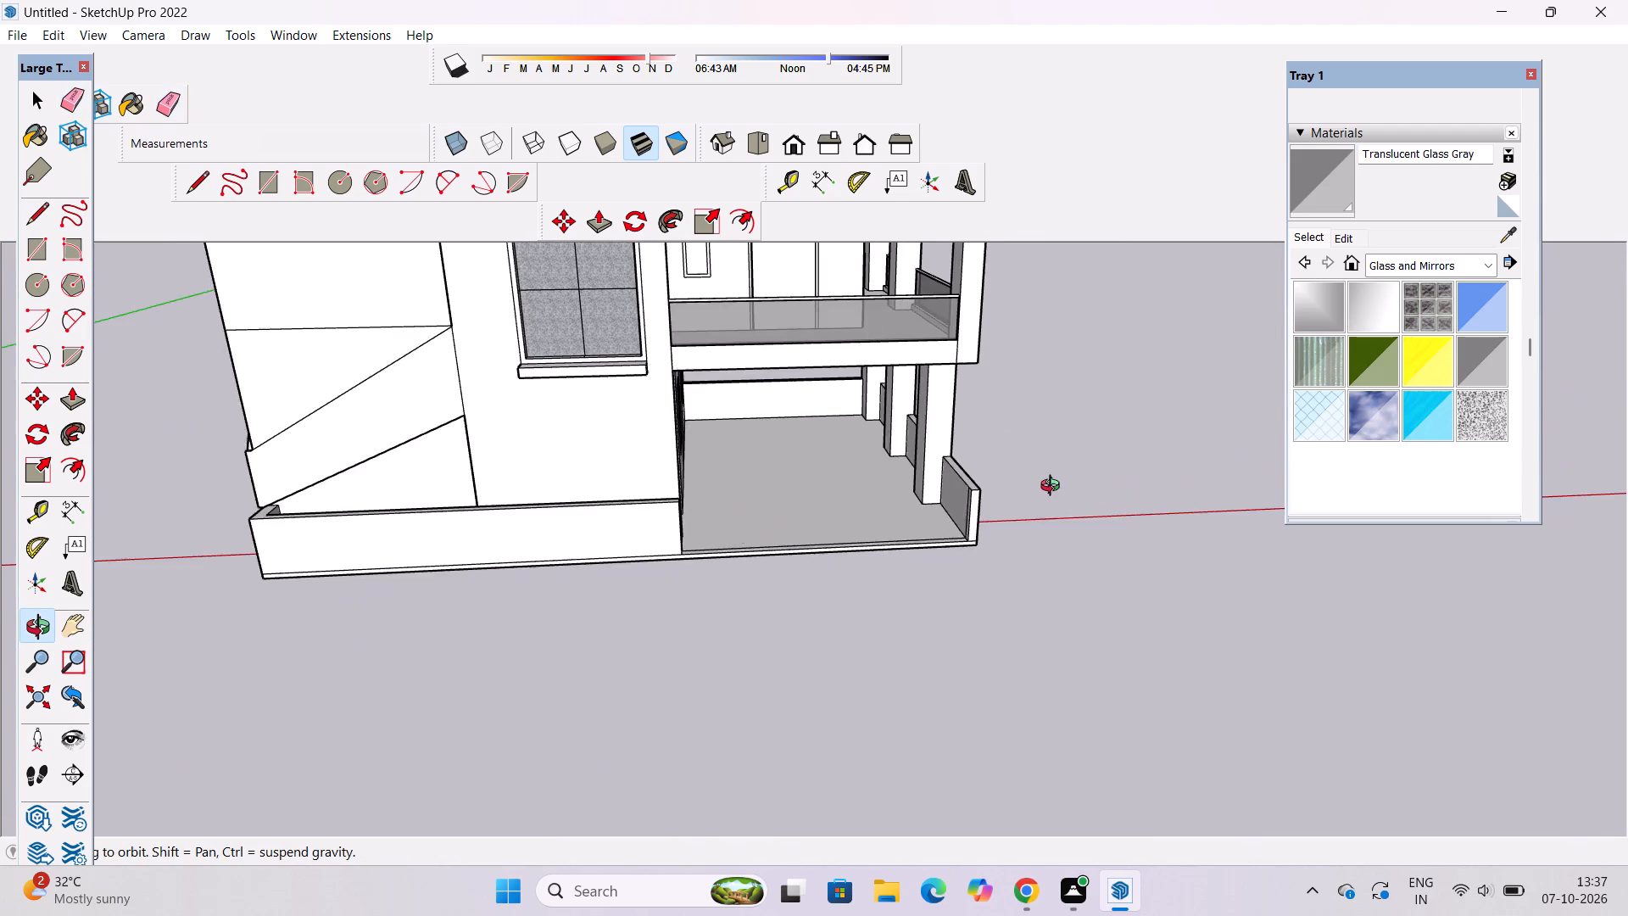
pyautogui.scroll(5, 1054, 488)
pyautogui.keyDown('shift'); pyautogui.moveTo(873, 527); pyautogui.dragTo(958, 689); pyautogui.keyUp('shift')
pyautogui.moveTo(895, 708); pyautogui.dragTo(699, 632)
pyautogui.scroll(4, 581, 540)
pyautogui.keyDown('shift'); pyautogui.moveTo(580, 539); pyautogui.dragTo(656, 715); pyautogui.keyUp('shift')
pyautogui.scroll(4, 669, 707)
pyautogui.keyDown('shift'); pyautogui.moveTo(669, 707); pyautogui.dragTo(655, 621); pyautogui.keyUp('shift')
pyautogui.moveTo(705, 628); pyautogui.dragTo(652, 632)
pyautogui.press('space')
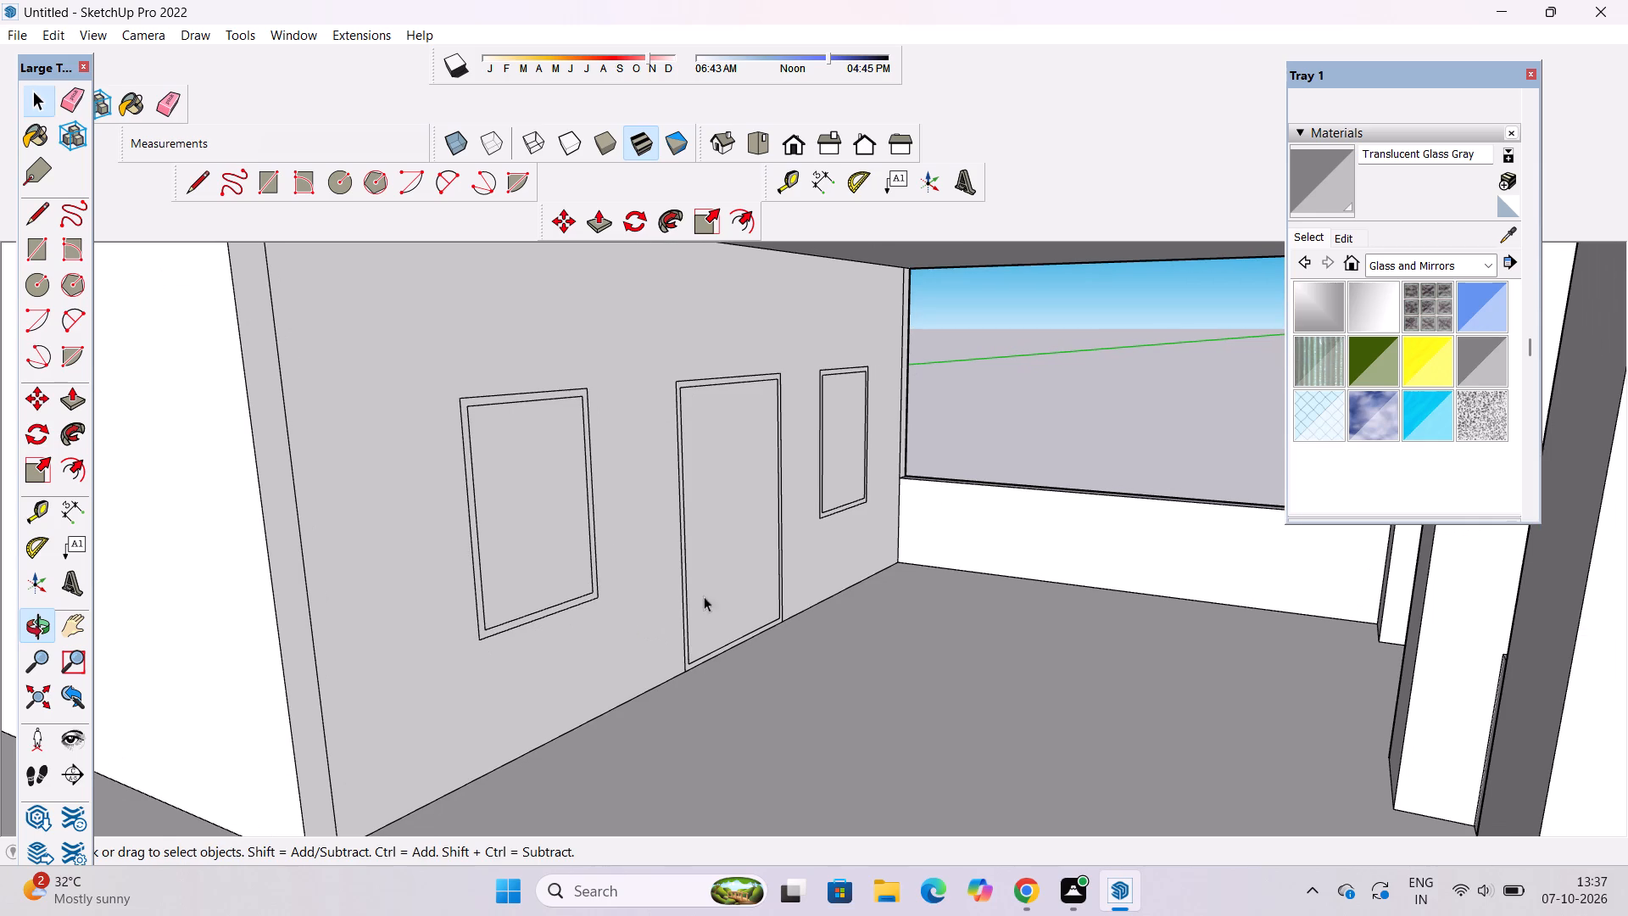
pyautogui.click(731, 574)
pyautogui.press('p')
pyautogui.click(731, 574)
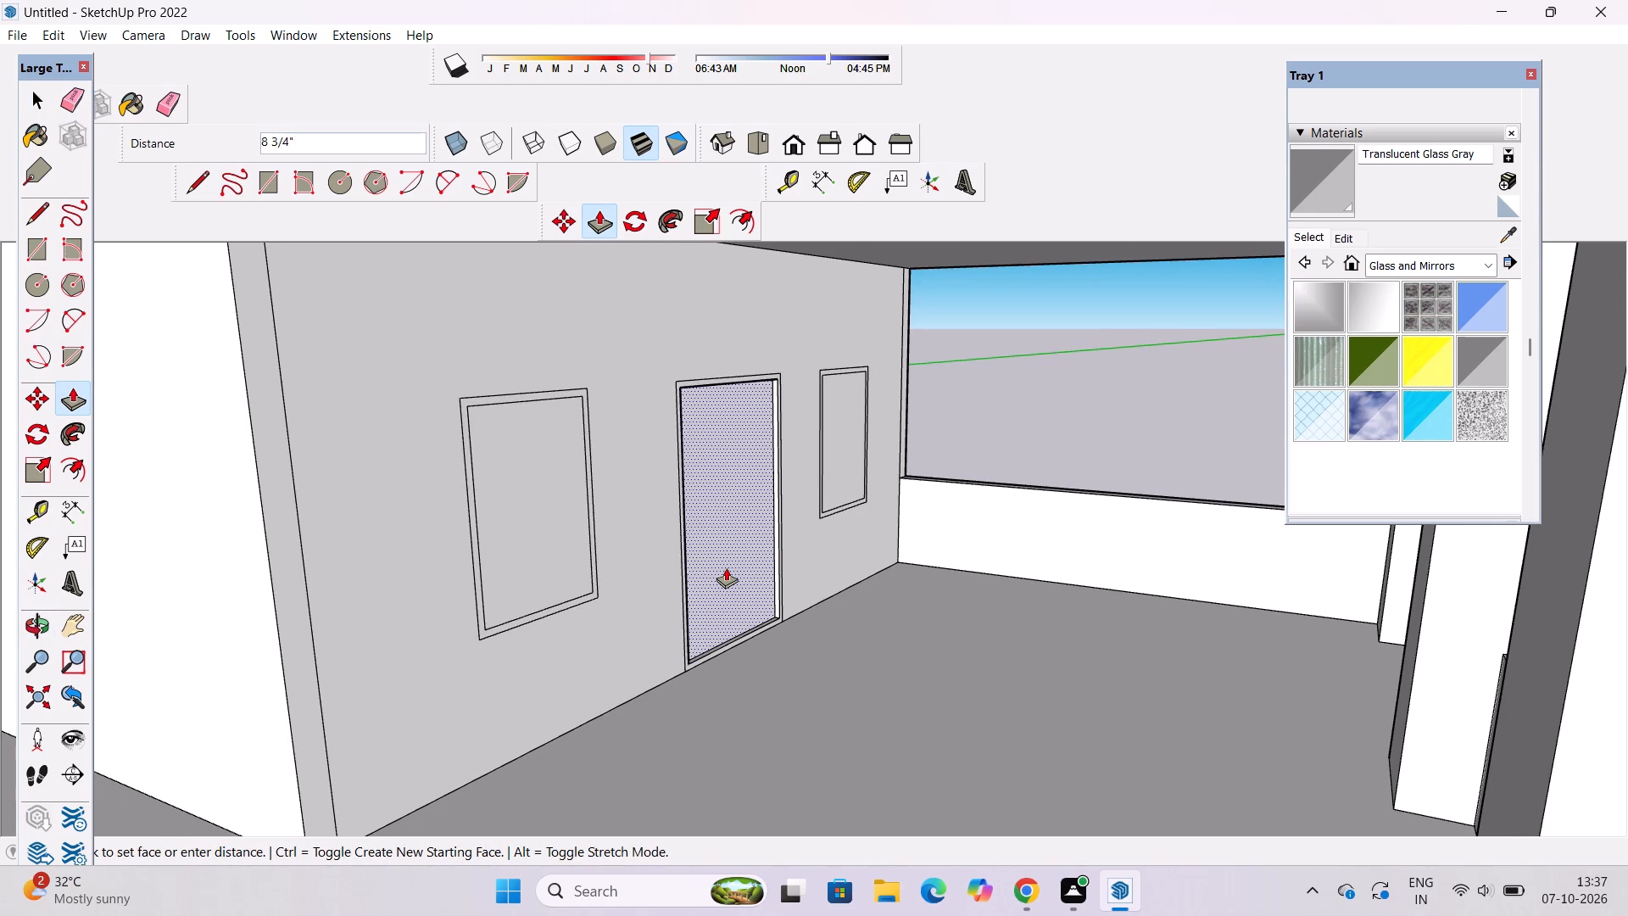
pyautogui.write("1'")
pyautogui.press('Return')
# Push the larger ground-floor window pane 1' inward, and recess the small window's pane to the door panel's depth.
pyautogui.click(530, 528)
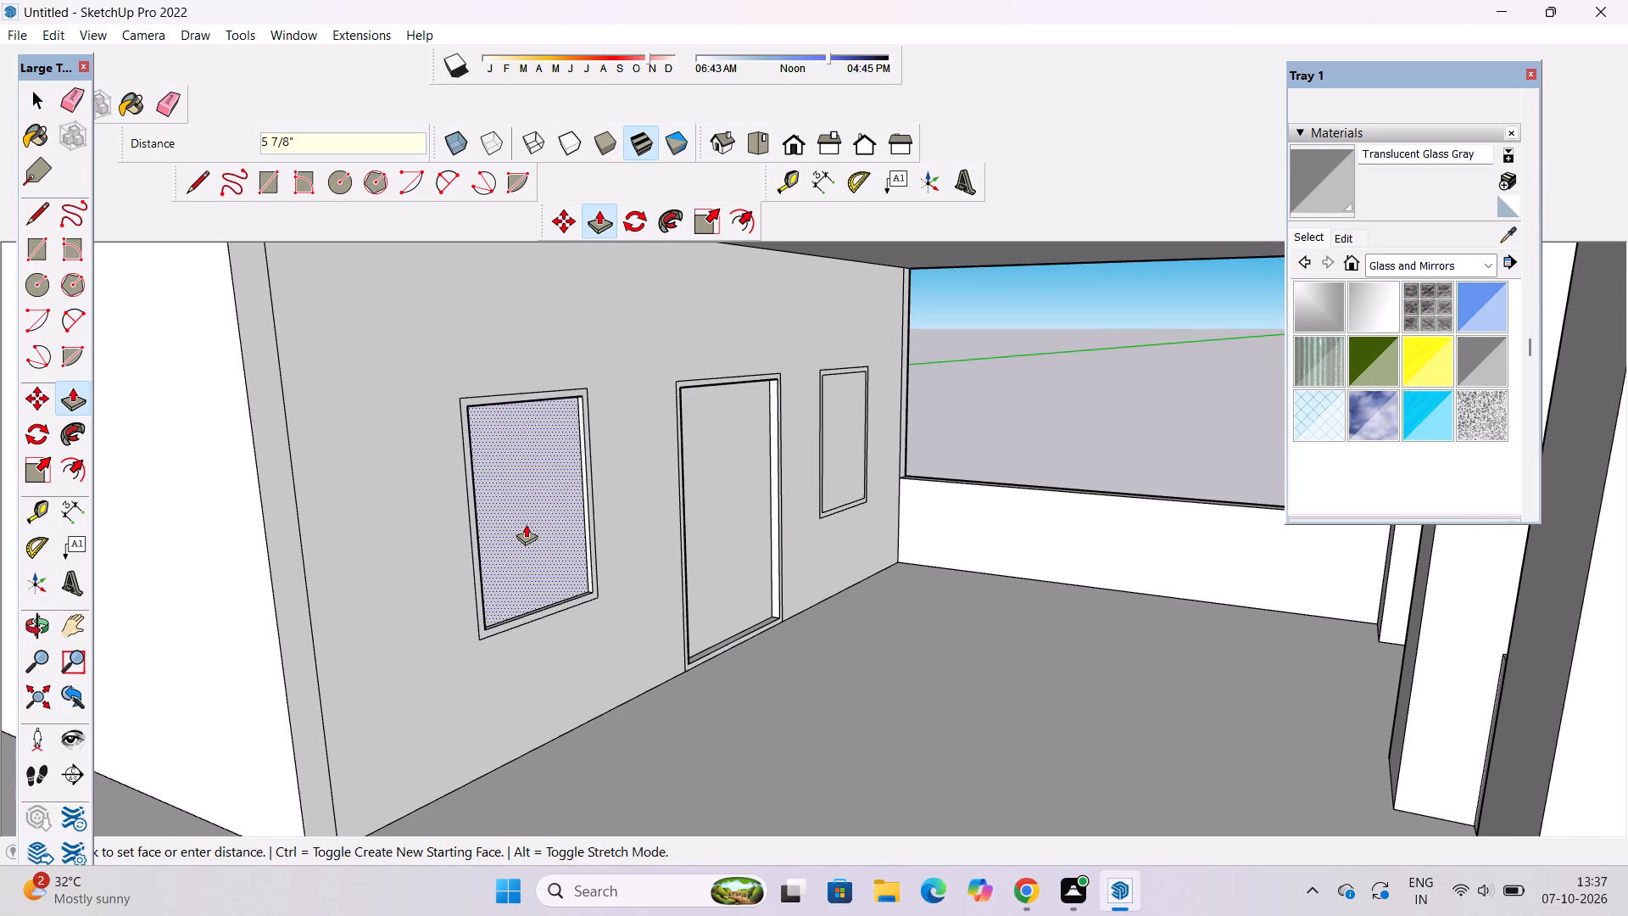
pyautogui.write("1'")
pyautogui.press('Return')
pyautogui.click(846, 430)
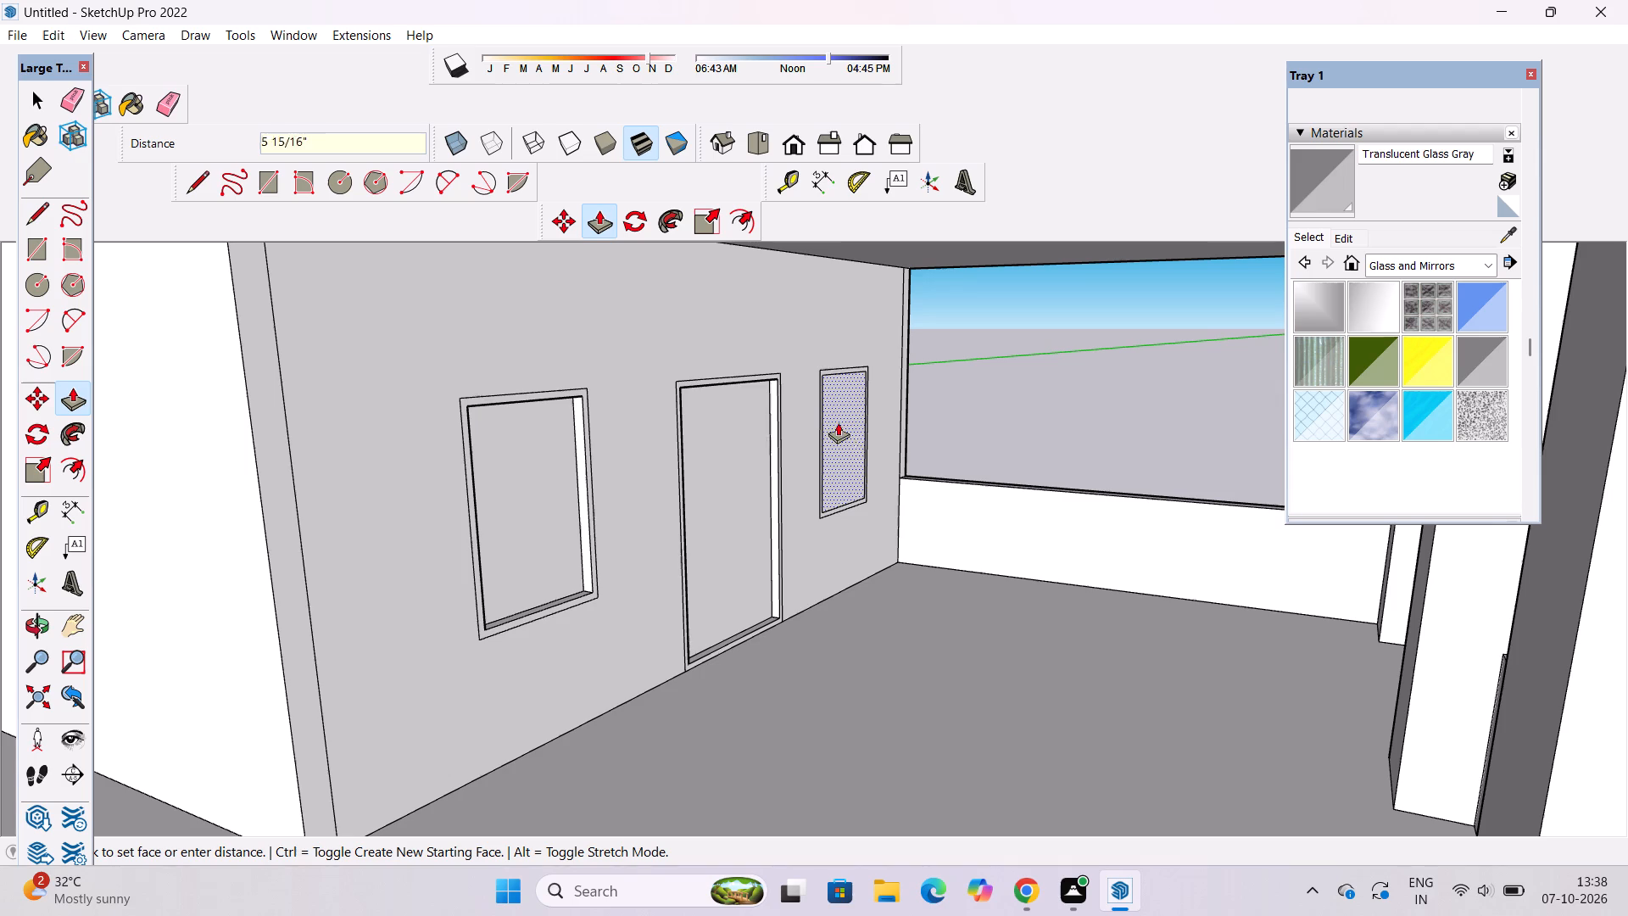
pyautogui.click(730, 454)
# Paint the narrow window panes beside the balcony doors on the three upper floors with Translucent Glass Gray.
pyautogui.press('o')
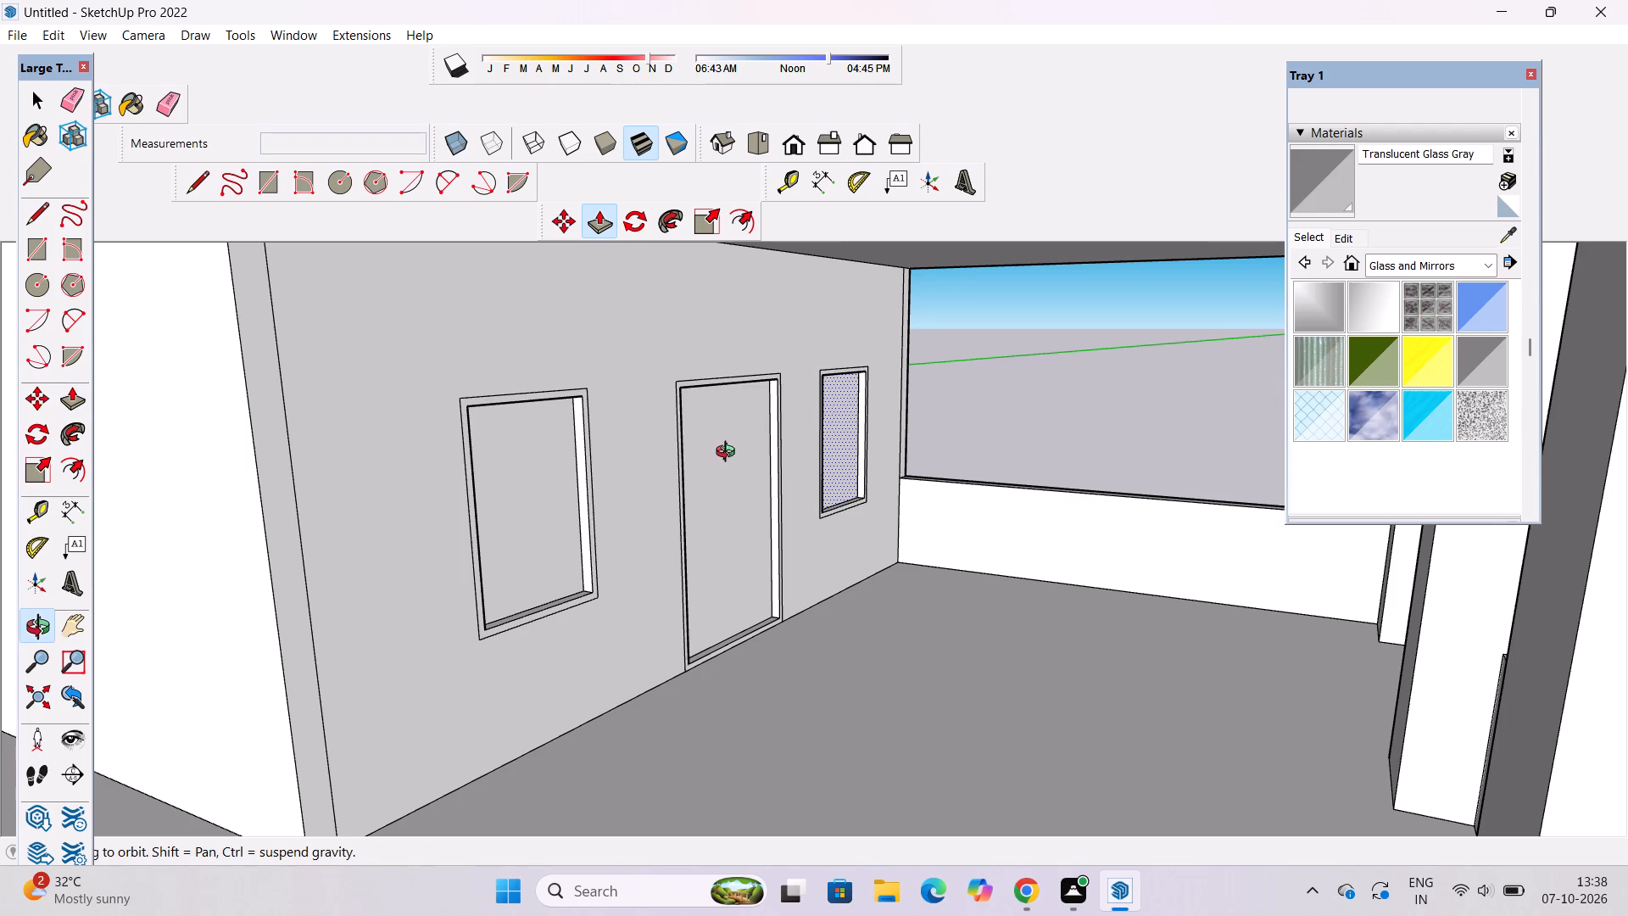
pyautogui.scroll(-2, 721, 474)
pyautogui.moveTo(900, 520); pyautogui.dragTo(613, 565)
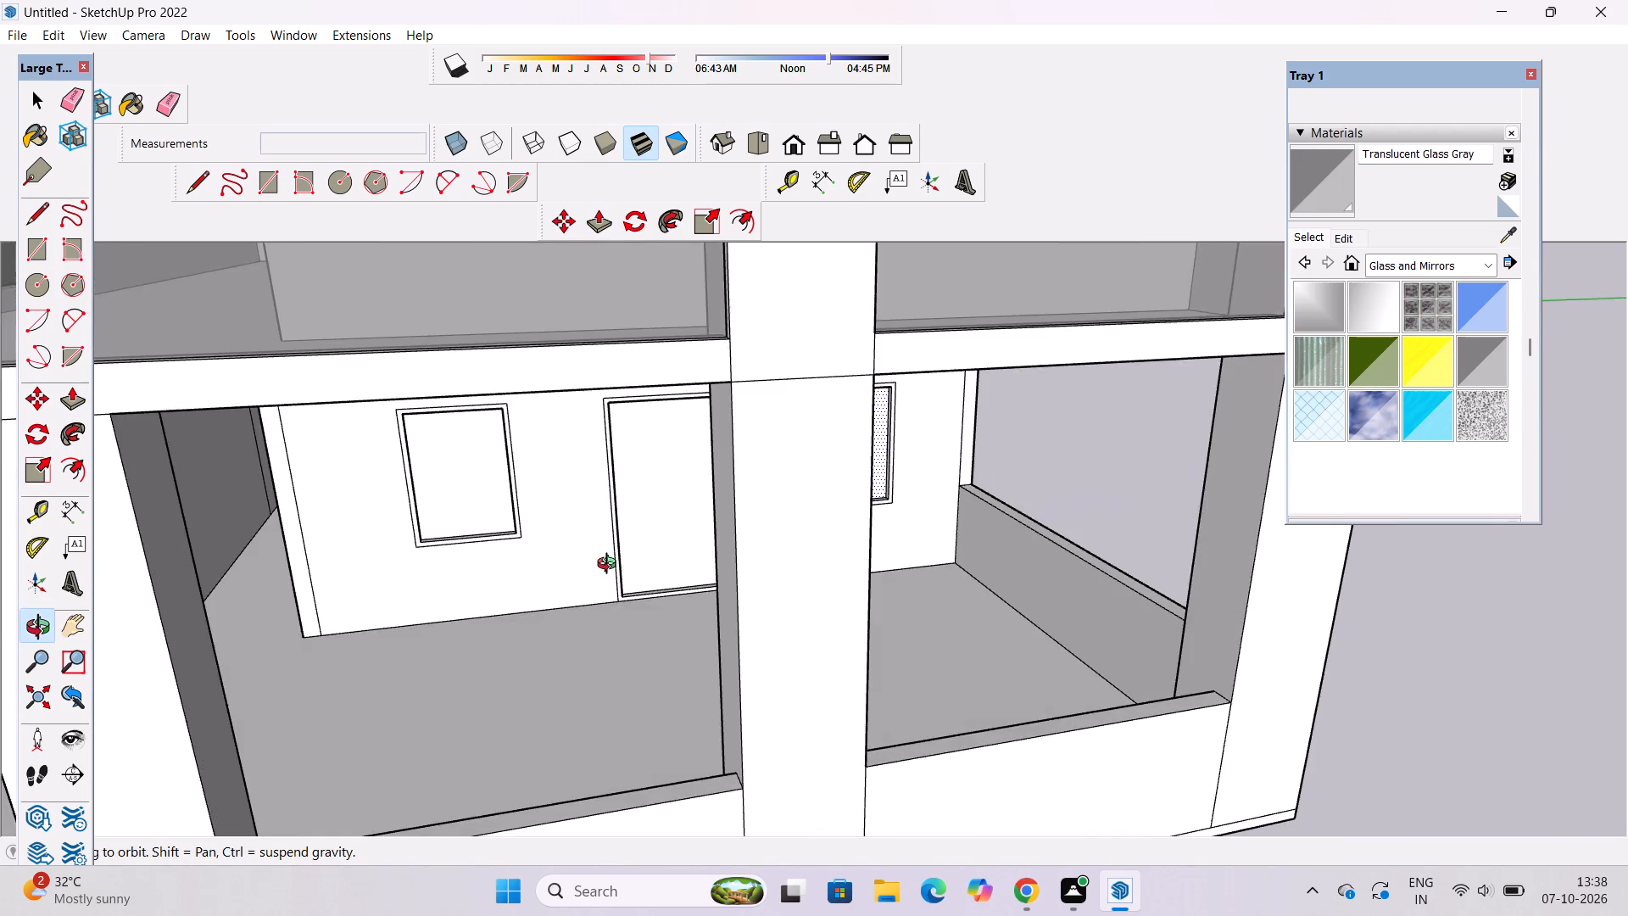
pyautogui.scroll(-13, 610, 566)
pyautogui.moveTo(733, 656); pyautogui.dragTo(721, 528)
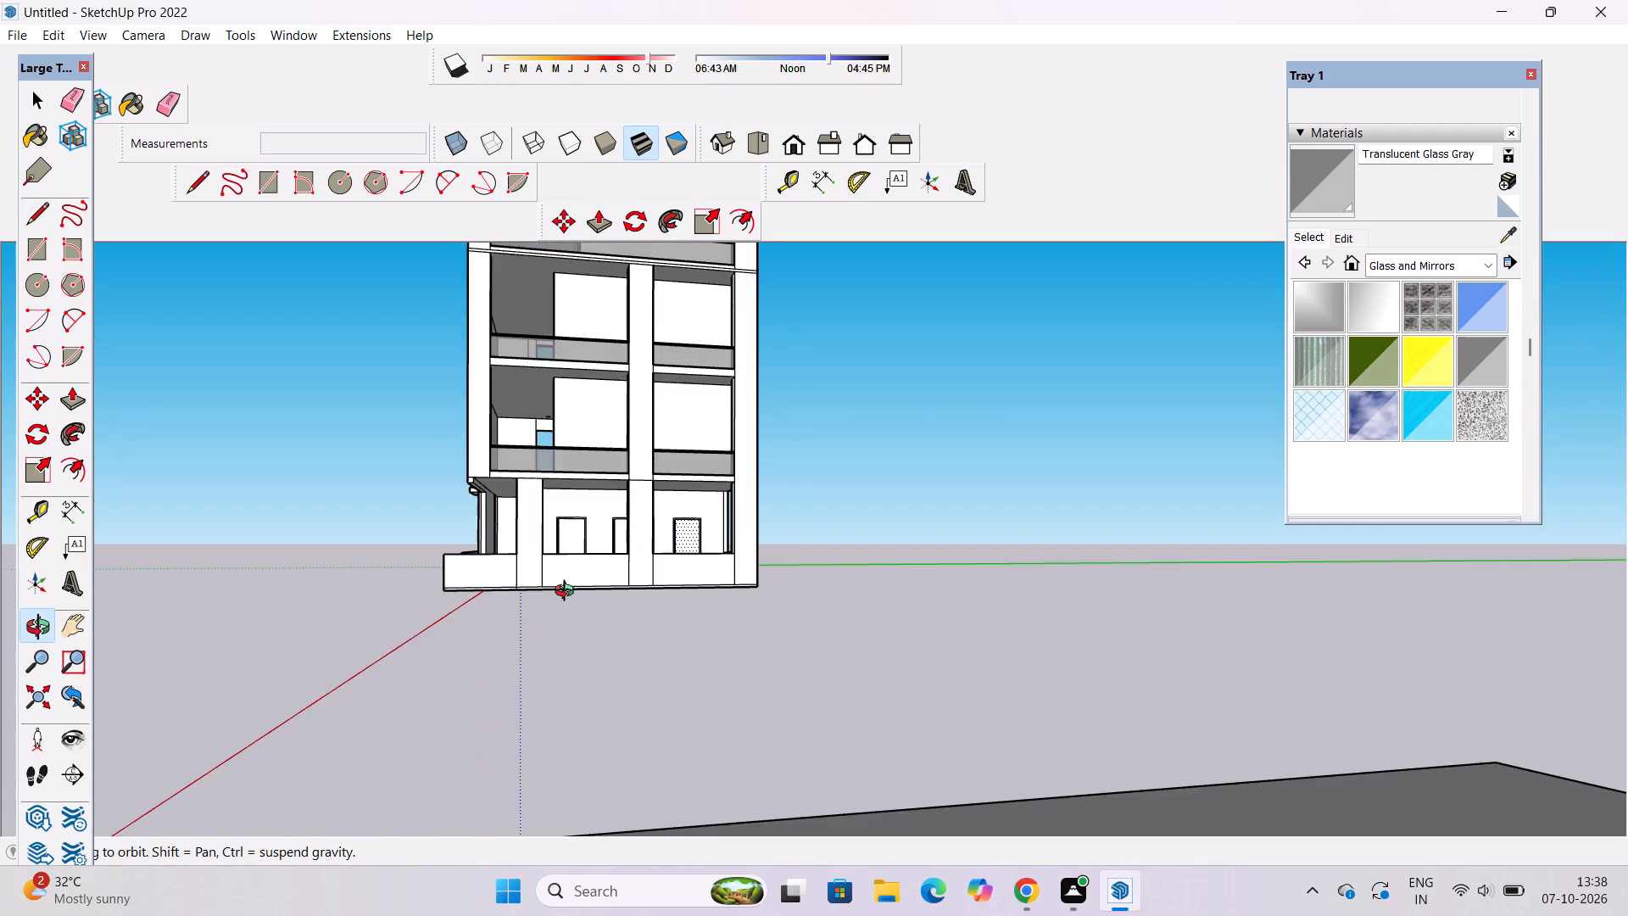
pyautogui.scroll(4, 566, 594)
pyautogui.moveTo(458, 609); pyautogui.dragTo(703, 733)
pyautogui.keyDown('shift'); pyautogui.moveTo(727, 683); pyautogui.dragTo(616, 623); pyautogui.keyUp('shift')
pyautogui.moveTo(510, 628); pyautogui.dragTo(851, 613)
pyautogui.scroll(-5, 855, 606)
pyautogui.moveTo(850, 607); pyautogui.dragTo(708, 578)
pyautogui.keyDown('shift'); pyautogui.moveTo(704, 556); pyautogui.dragTo(697, 693); pyautogui.keyUp('shift')
pyautogui.scroll(9, 705, 466)
pyautogui.keyDown('shift'); pyautogui.moveTo(705, 453); pyautogui.dragTo(650, 496); pyautogui.keyUp('shift')
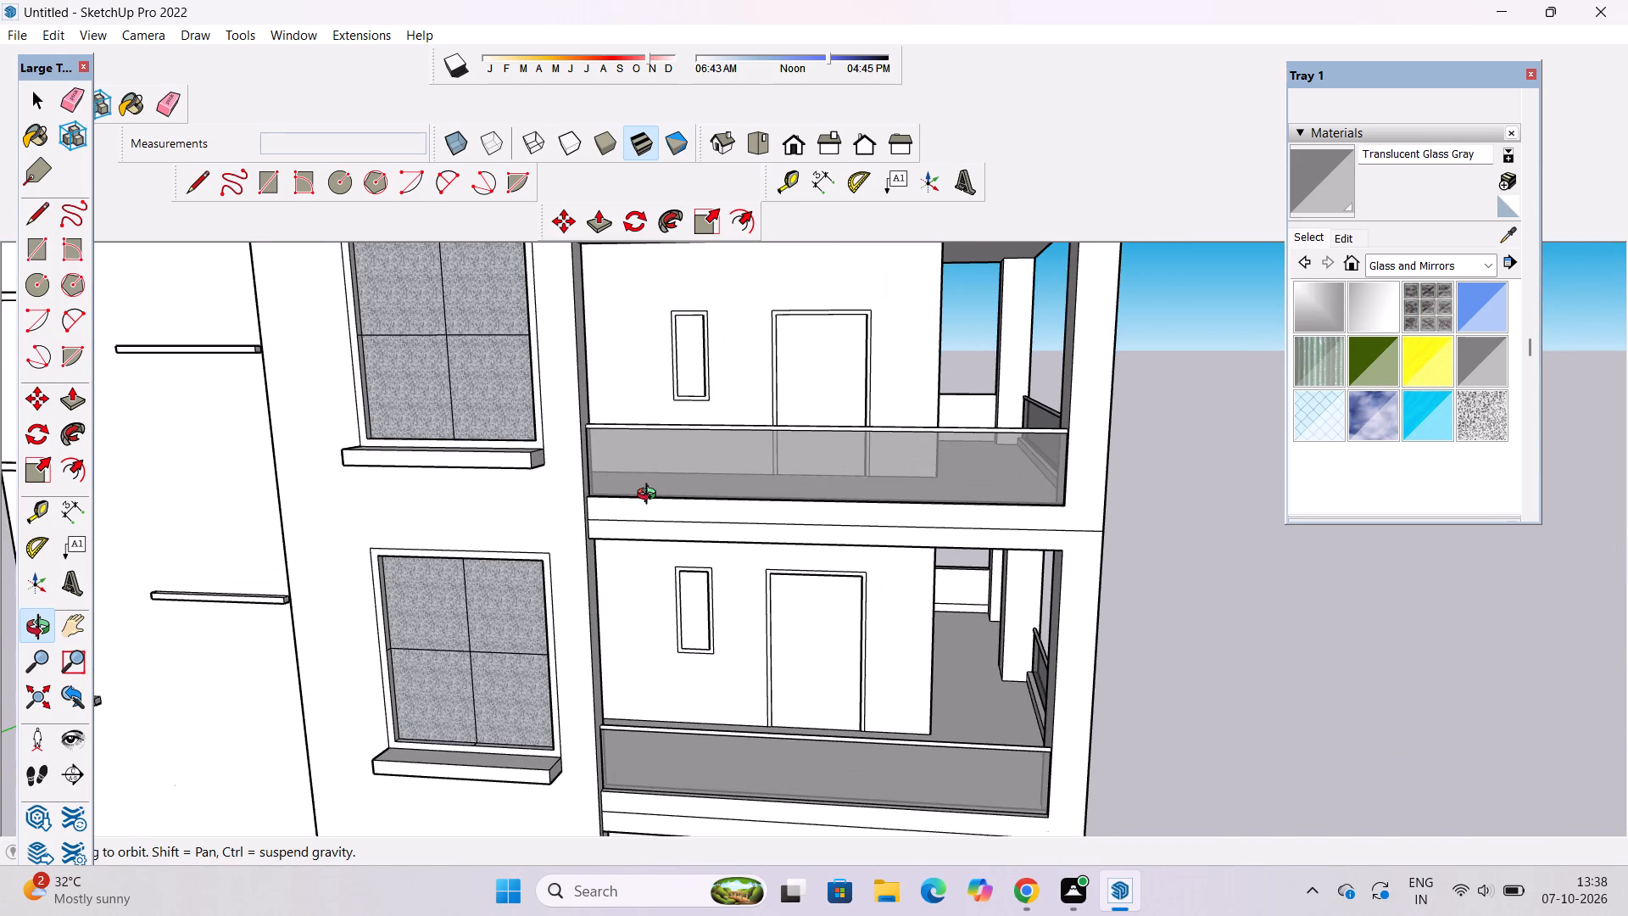
pyautogui.scroll(1, 650, 497)
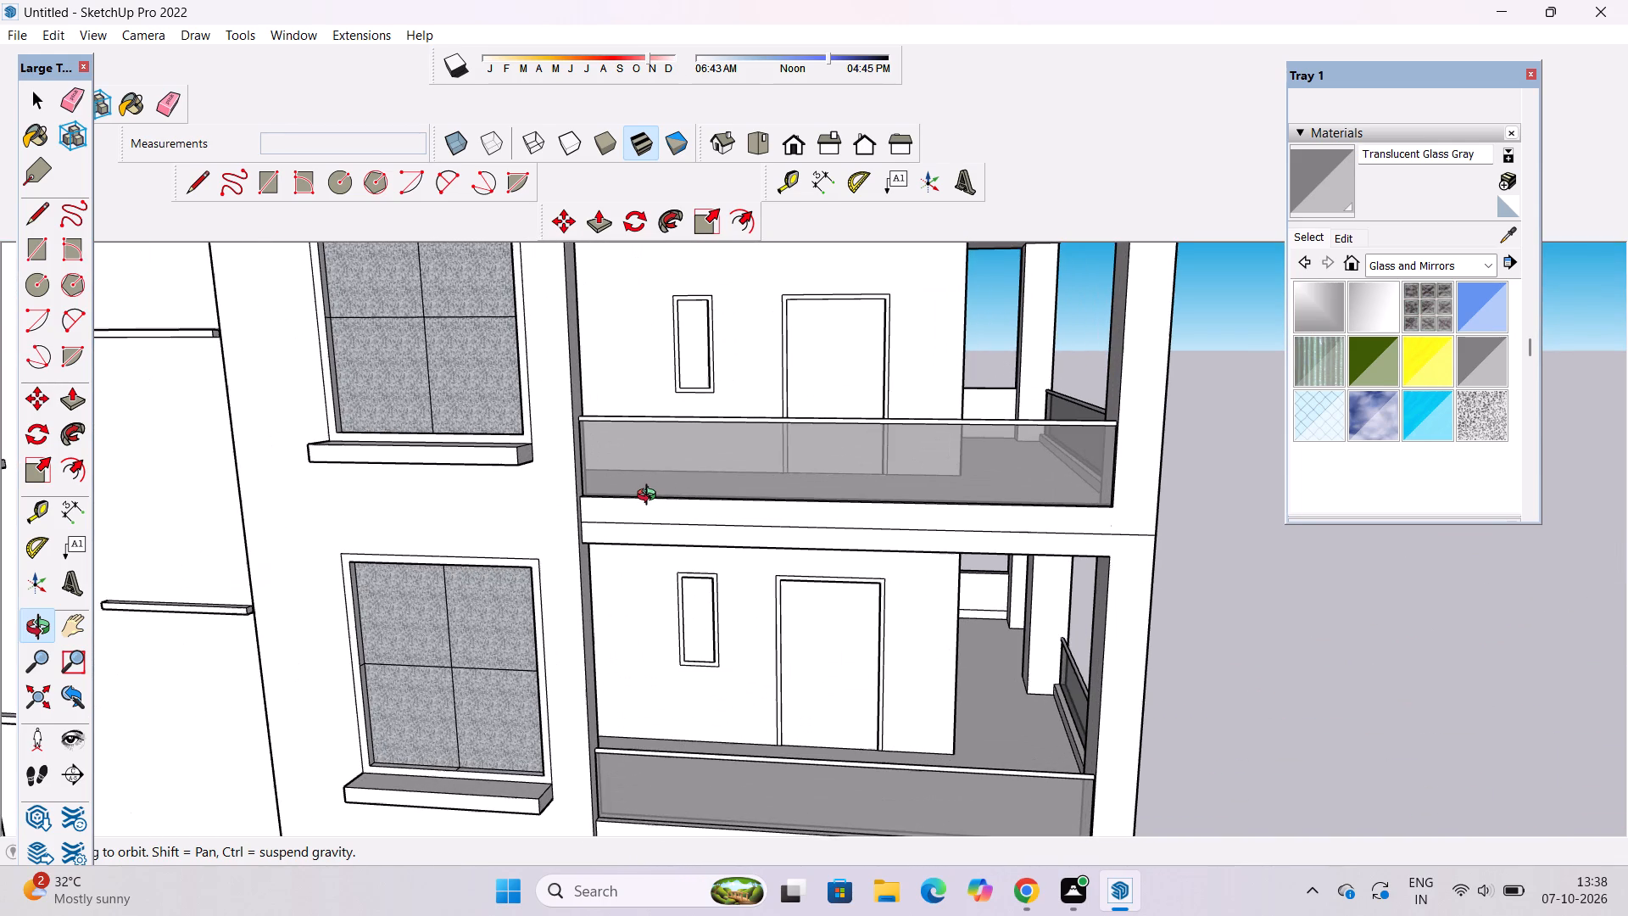
pyautogui.click(1320, 191)
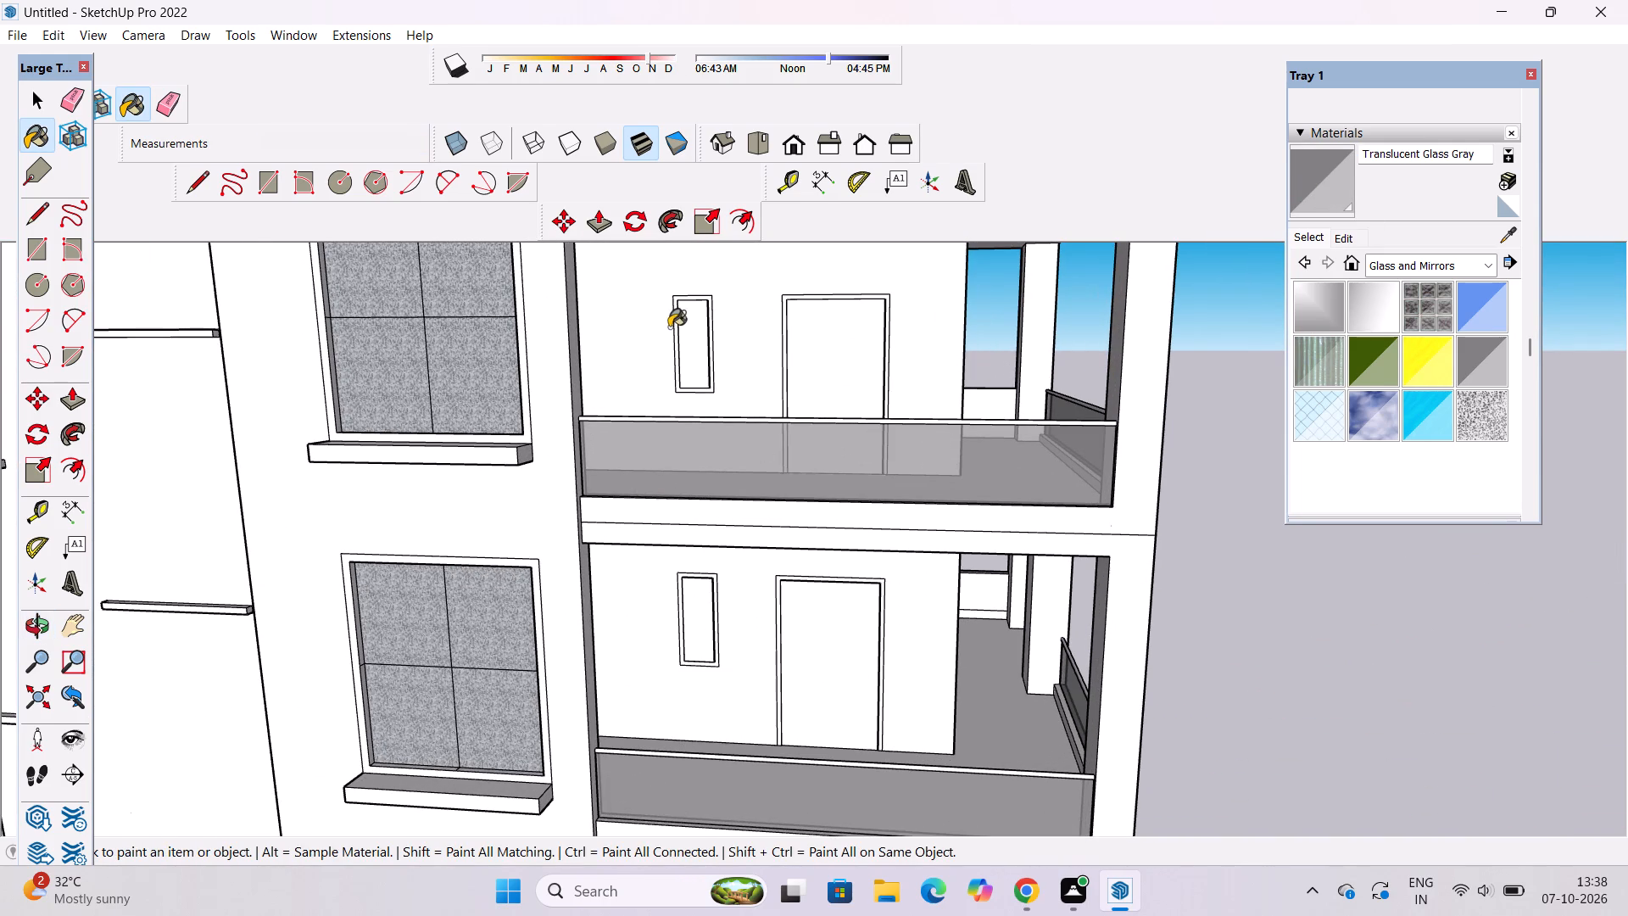
pyautogui.click(699, 332)
pyautogui.scroll(5, 704, 656)
pyautogui.click(699, 603)
pyautogui.scroll(-2, 632, 440)
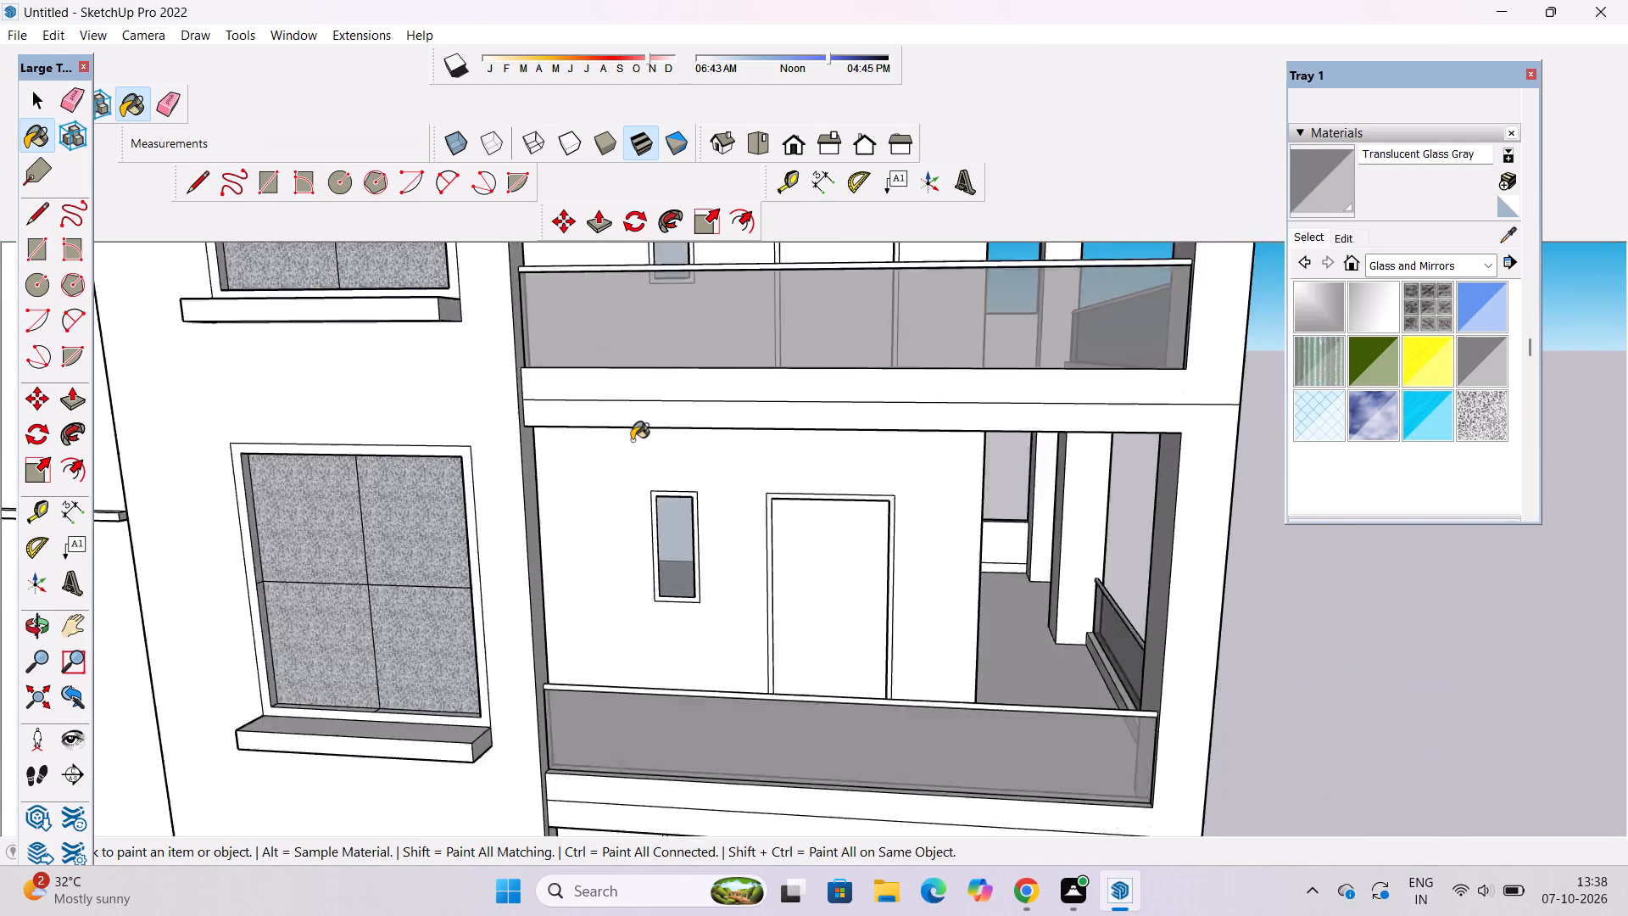
pyautogui.scroll(-8, 632, 440)
pyautogui.scroll(8, 675, 789)
pyautogui.click(661, 595)
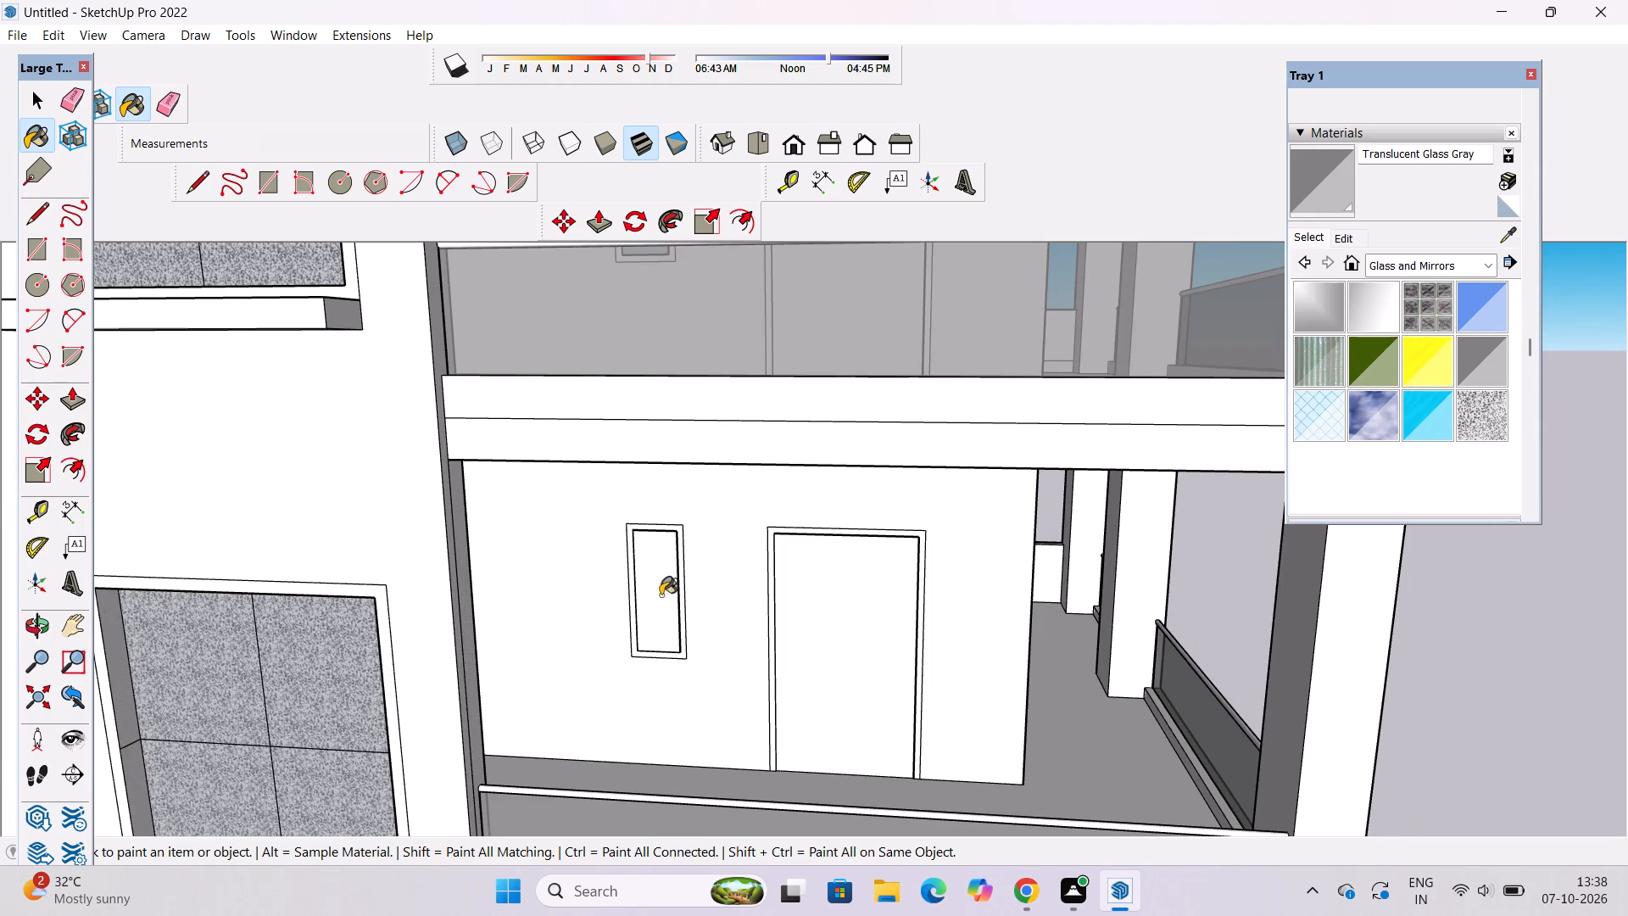
pyautogui.scroll(-5, 647, 738)
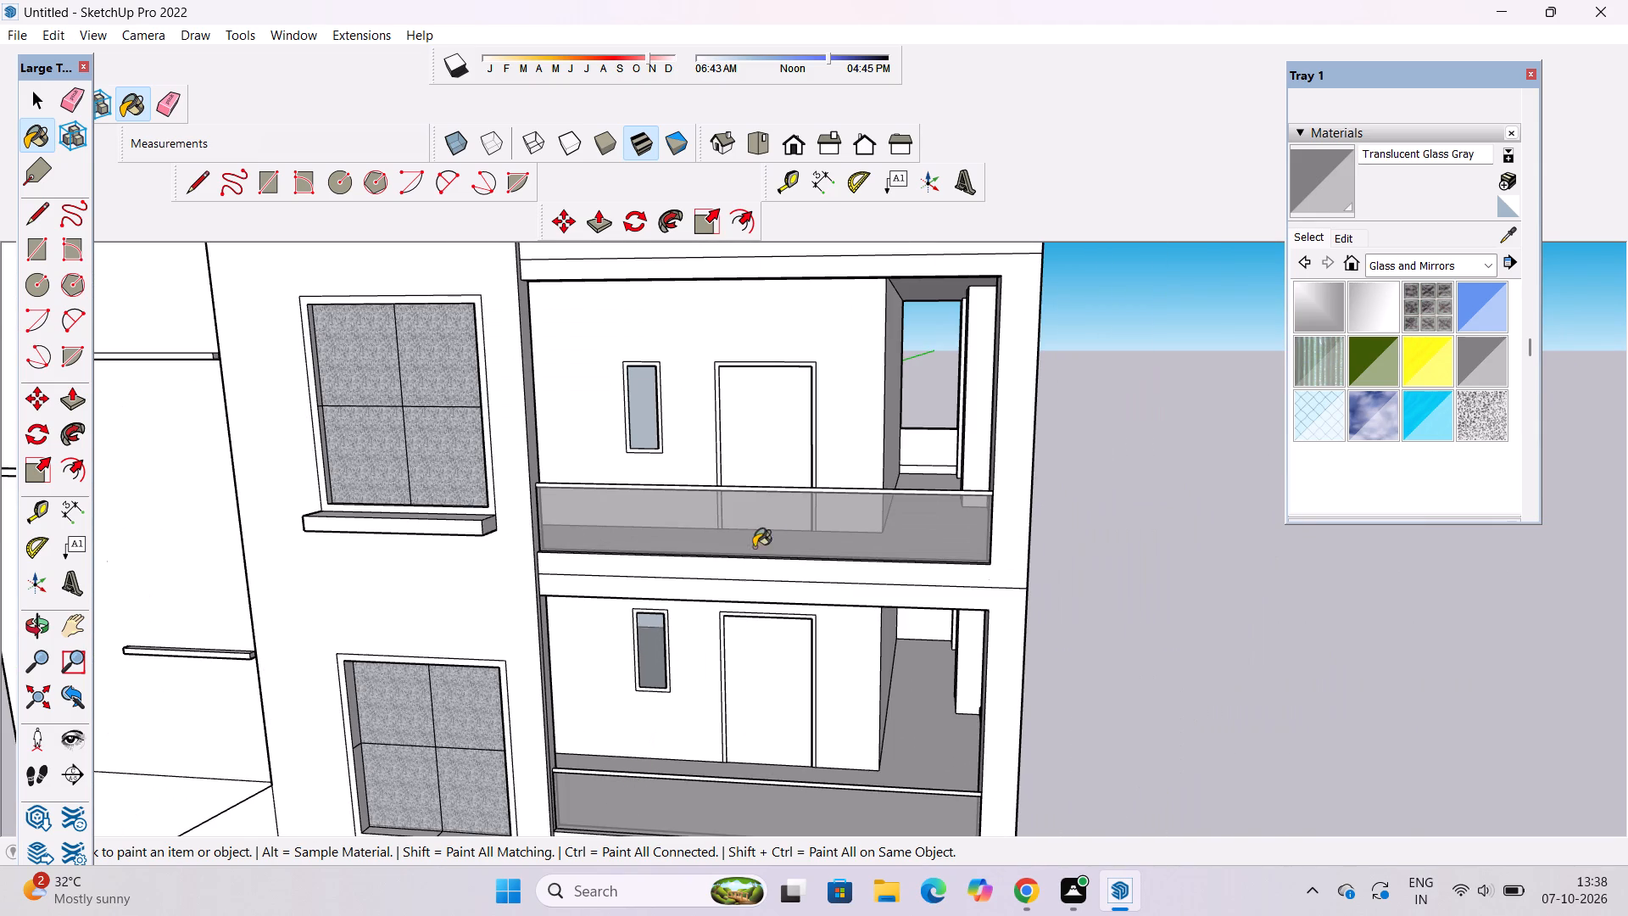
# Darken the colour of the Translucent Glass Gray material used on the balcony parapets.
pyautogui.click(776, 518)
pyautogui.click(1347, 236)
pyautogui.click(1398, 355)
# Examine the whole building's facade, with its balconies, windows and stair tower, from several angles.
pyautogui.scroll(-6, 921, 320)
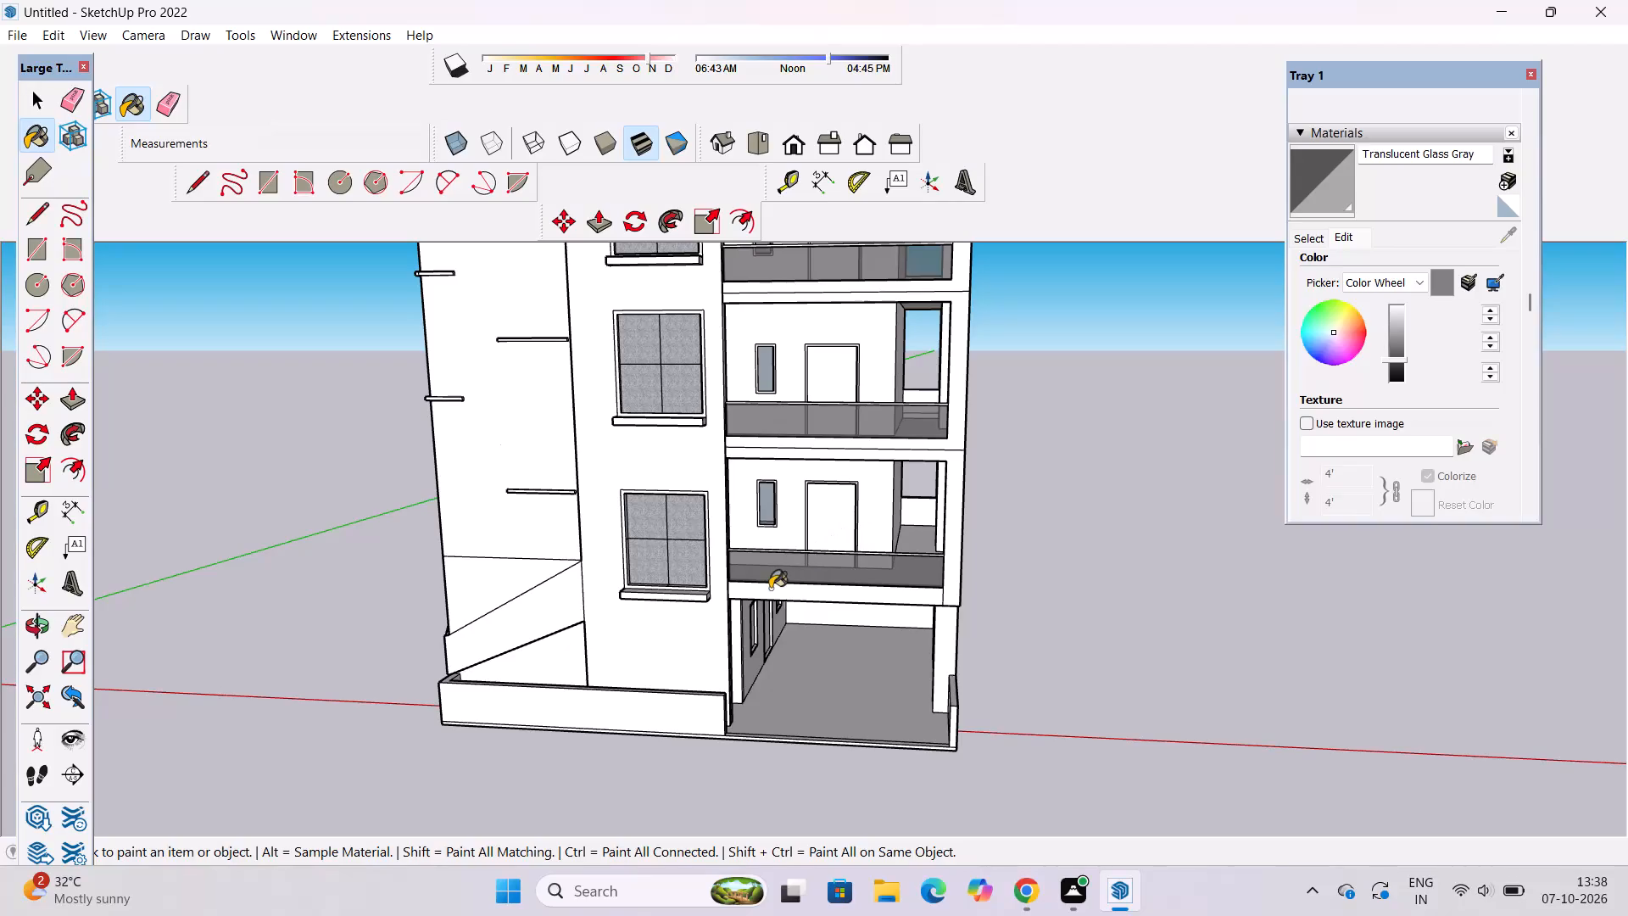
pyautogui.press('space')
pyautogui.write('o')
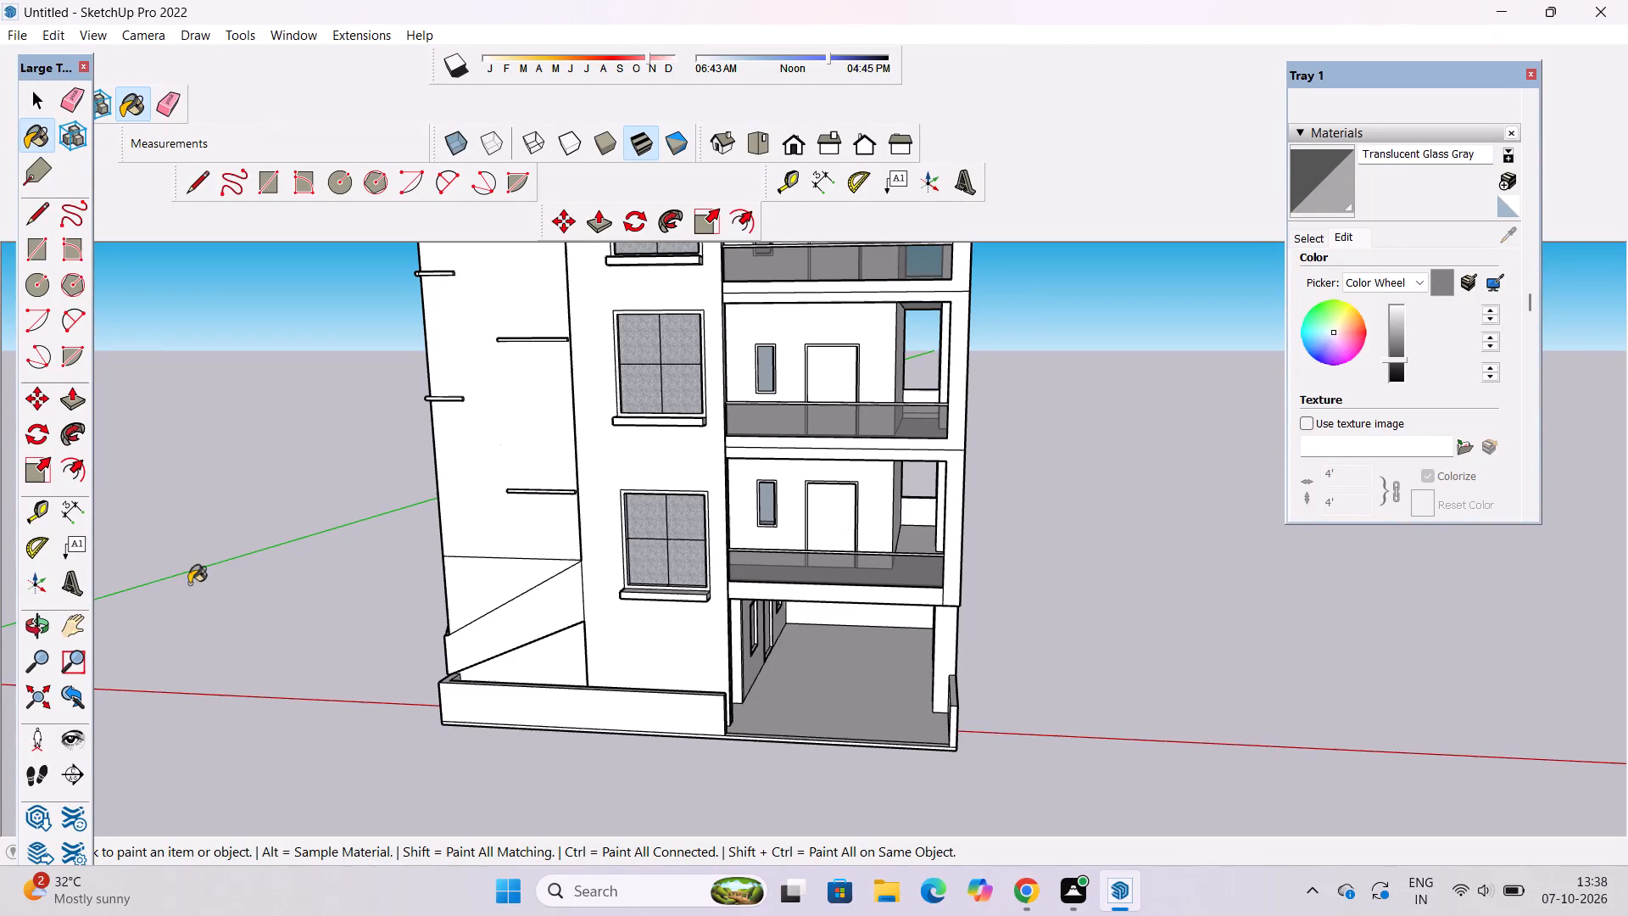
pyautogui.click(27, 622)
pyautogui.scroll(-5, 421, 533)
pyautogui.moveTo(439, 557); pyautogui.dragTo(650, 482)
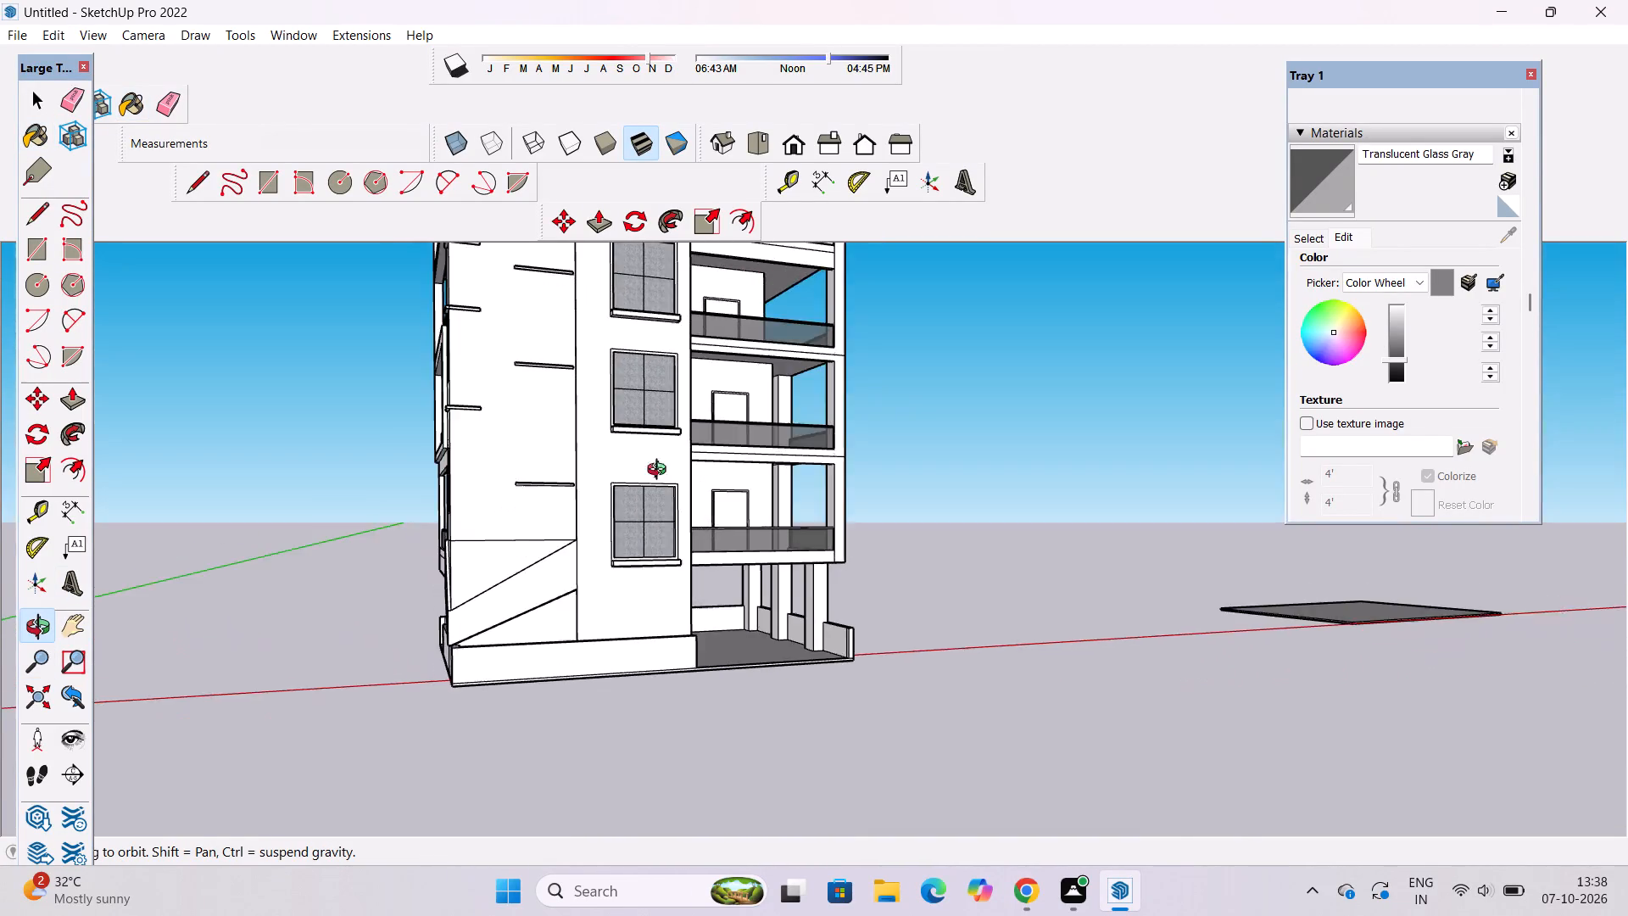
pyautogui.keyDown('shift'); pyautogui.moveTo(661, 472); pyautogui.dragTo(654, 581); pyautogui.keyUp('shift')
pyautogui.moveTo(666, 597); pyautogui.dragTo(539, 606)
pyautogui.scroll(4, 701, 561)
pyautogui.scroll(-6, 695, 538)
pyautogui.keyDown('shift'); pyautogui.moveTo(758, 489); pyautogui.dragTo(716, 612); pyautogui.keyUp('shift')
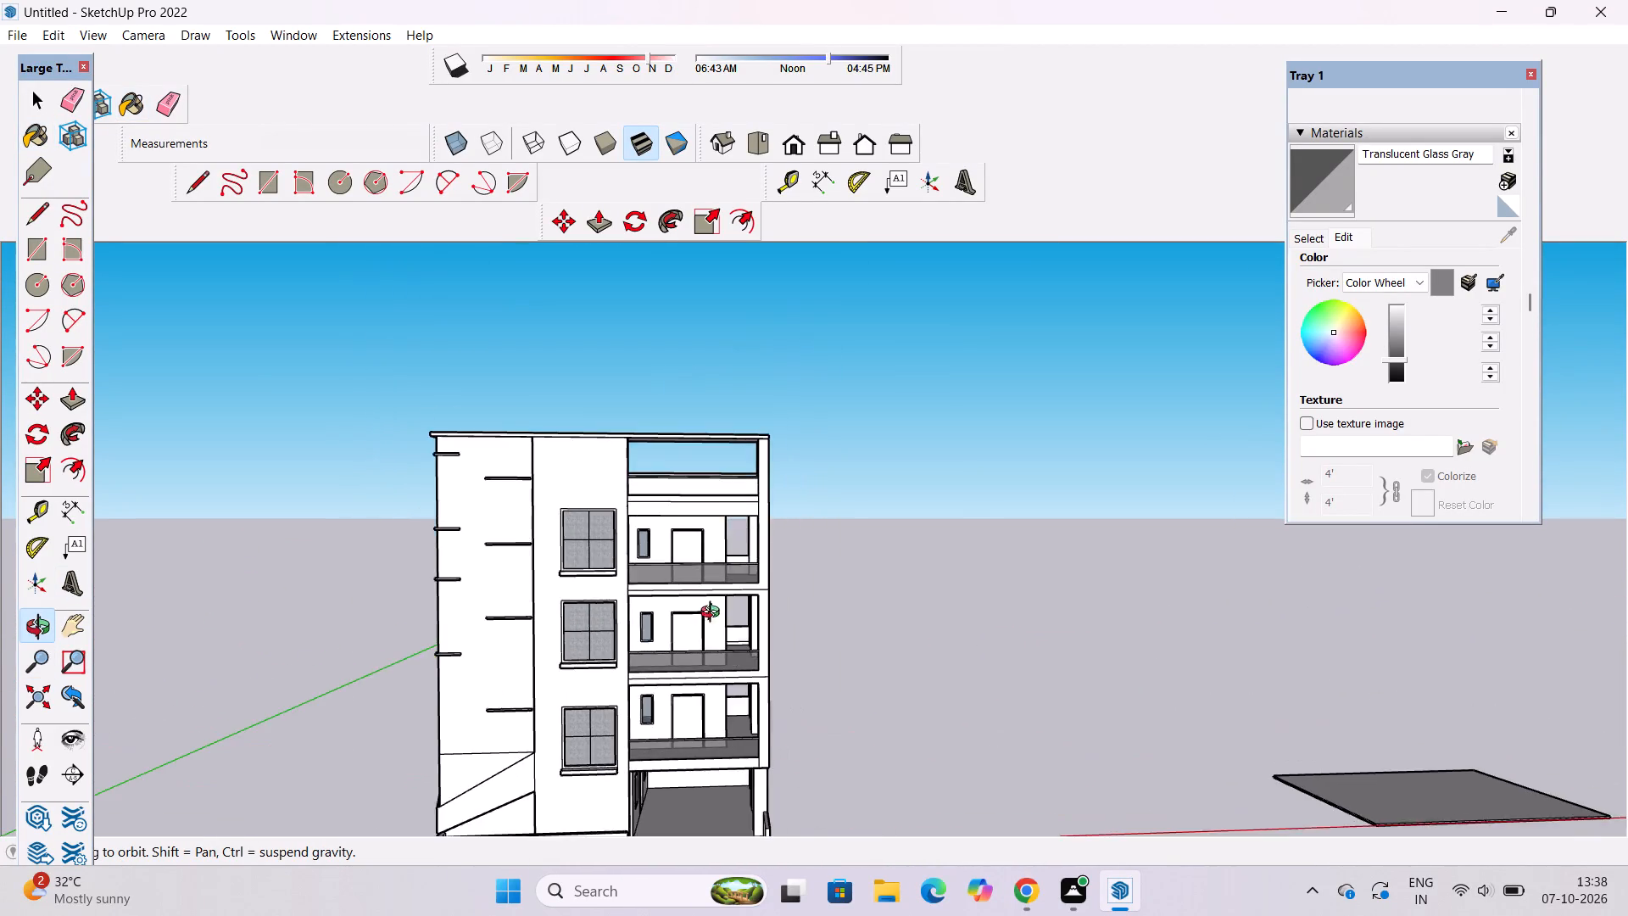
pyautogui.moveTo(711, 617); pyautogui.dragTo(647, 669)
pyautogui.scroll(3, 642, 670)
pyautogui.keyDown('shift'); pyautogui.moveTo(637, 655); pyautogui.dragTo(648, 601); pyautogui.keyUp('shift')
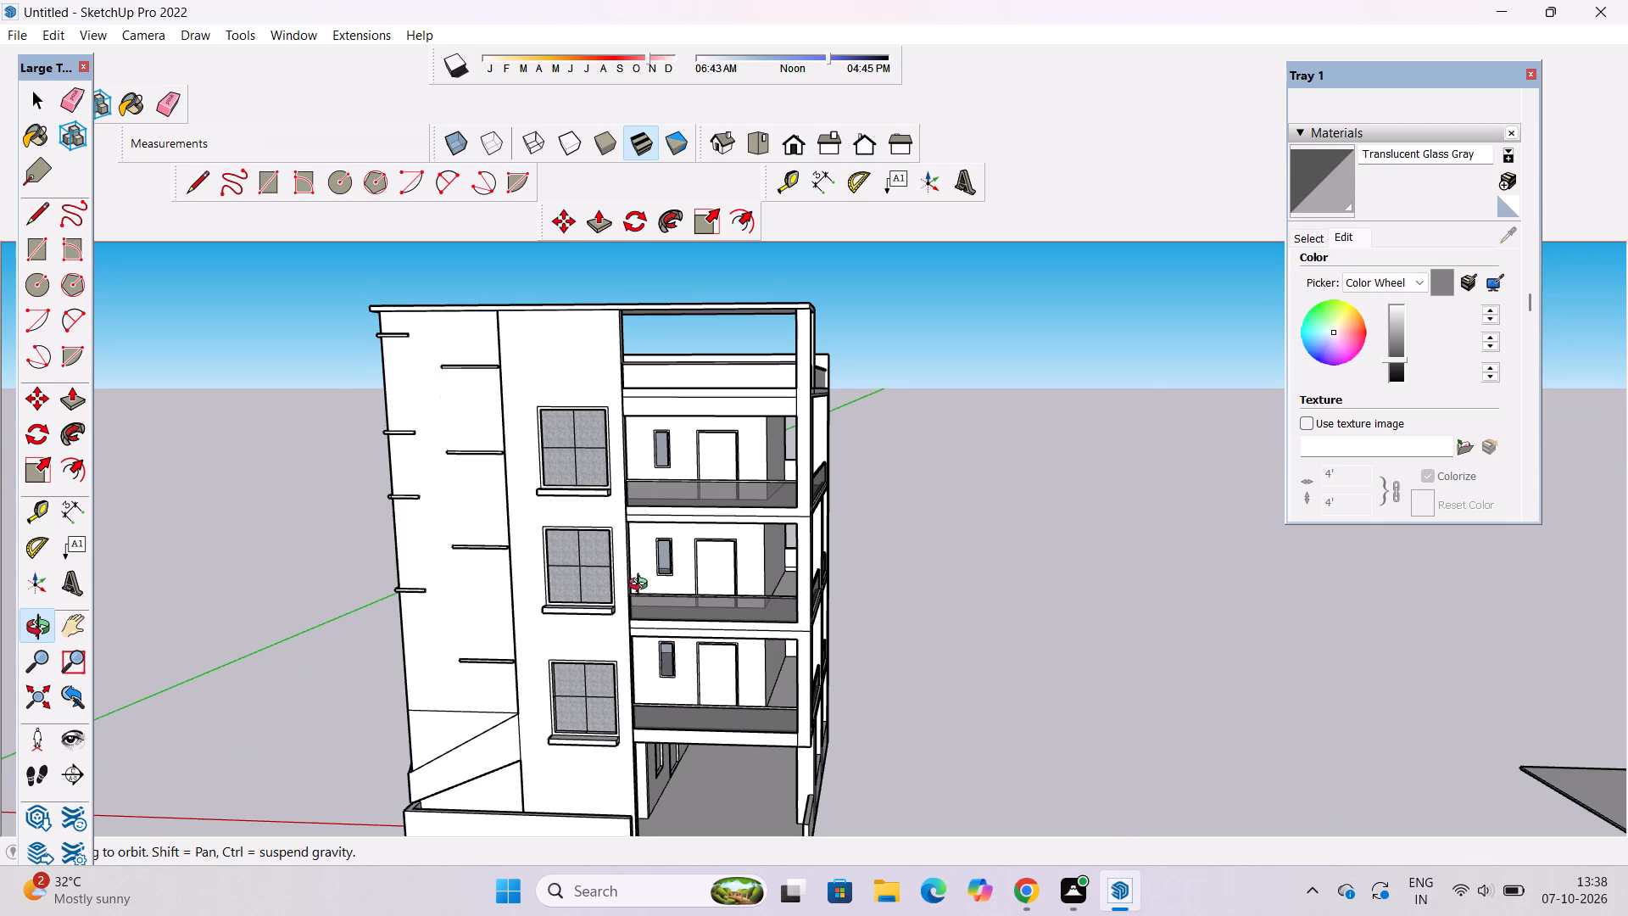
pyautogui.scroll(-3, 642, 583)
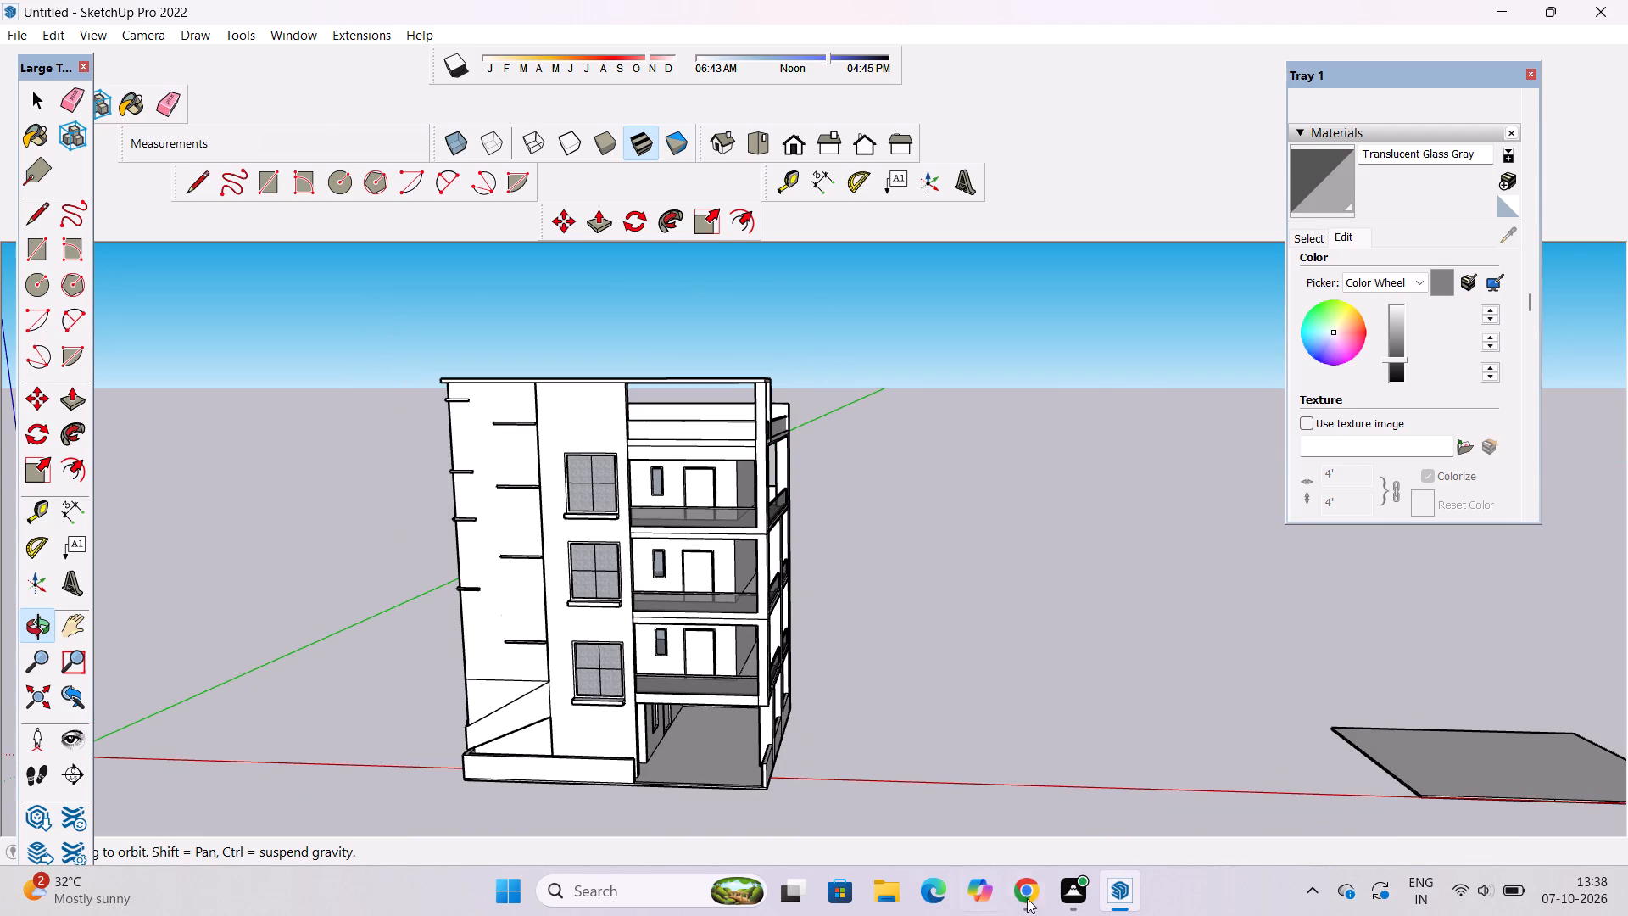
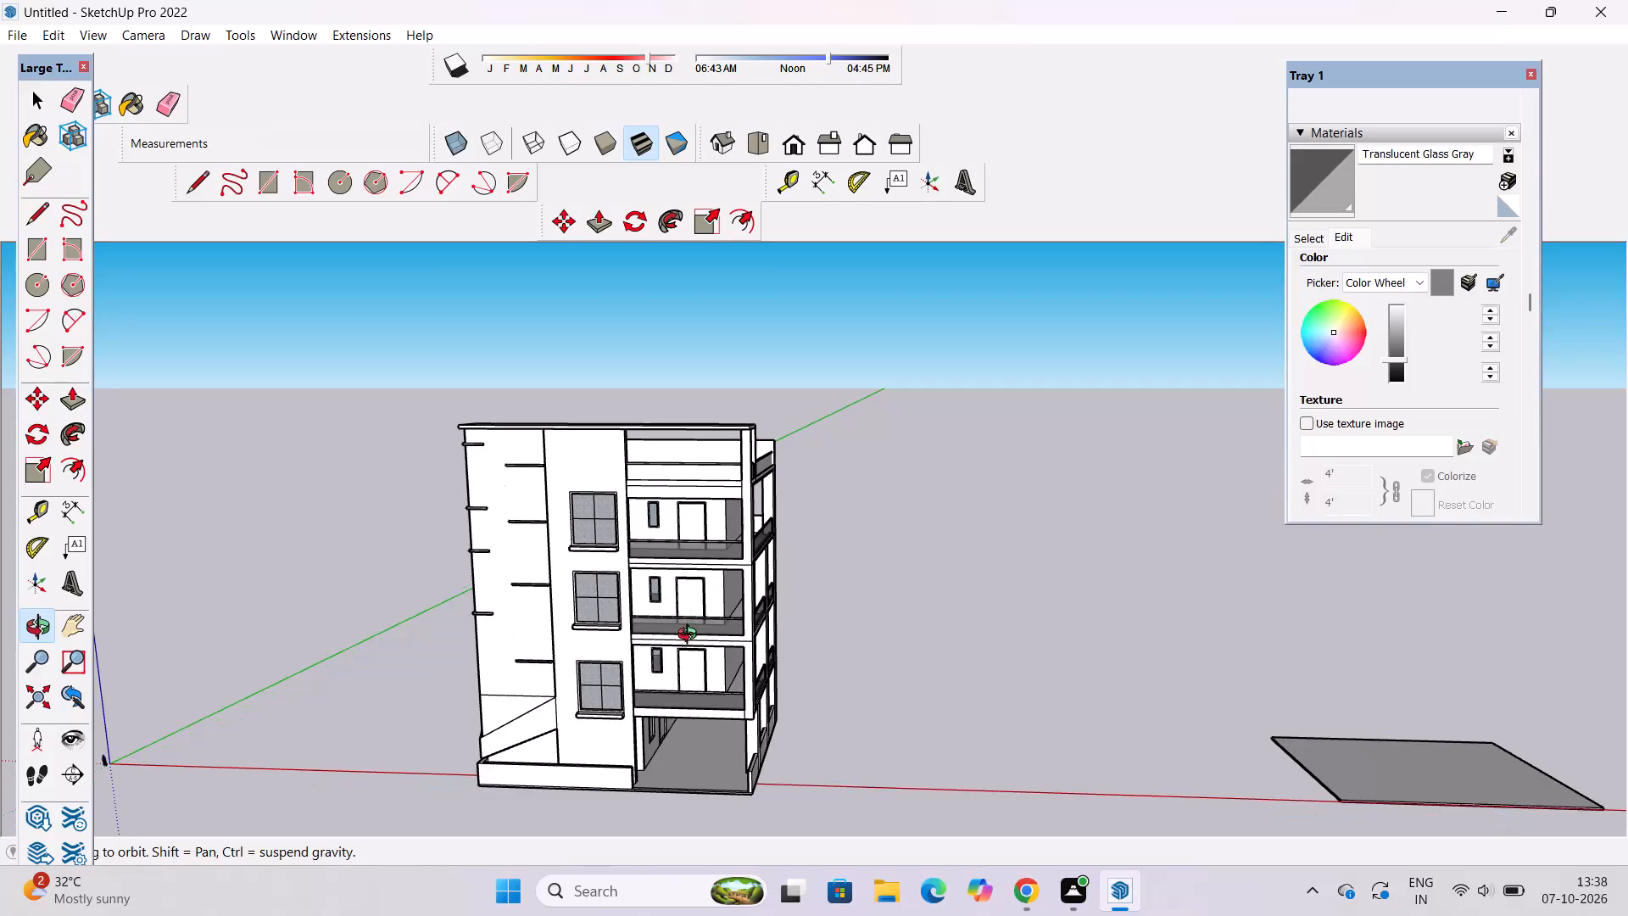
# Examine the building's window facade and stair tower, its overall massing, and the side balconies with their glass parapets.
pyautogui.scroll(-3, 602, 671)
pyautogui.scroll(8, 626, 588)
pyautogui.moveTo(354, 716); pyautogui.dragTo(594, 670)
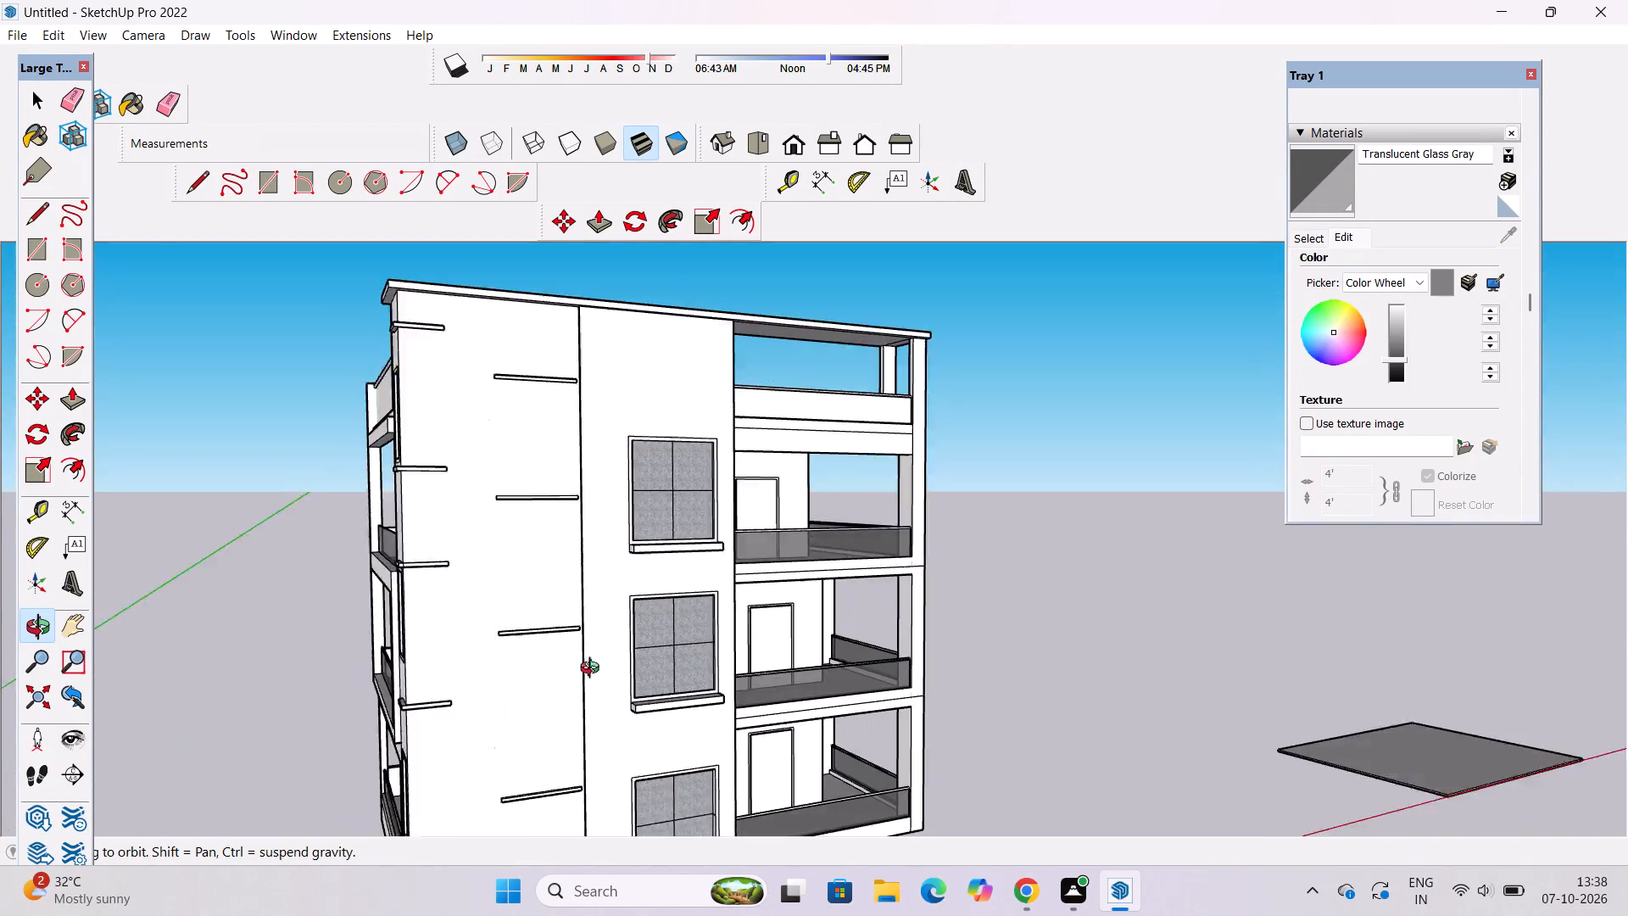
pyautogui.moveTo(594, 670); pyautogui.dragTo(536, 695)
pyautogui.scroll(-4, 527, 612)
pyautogui.moveTo(803, 595); pyautogui.dragTo(722, 613)
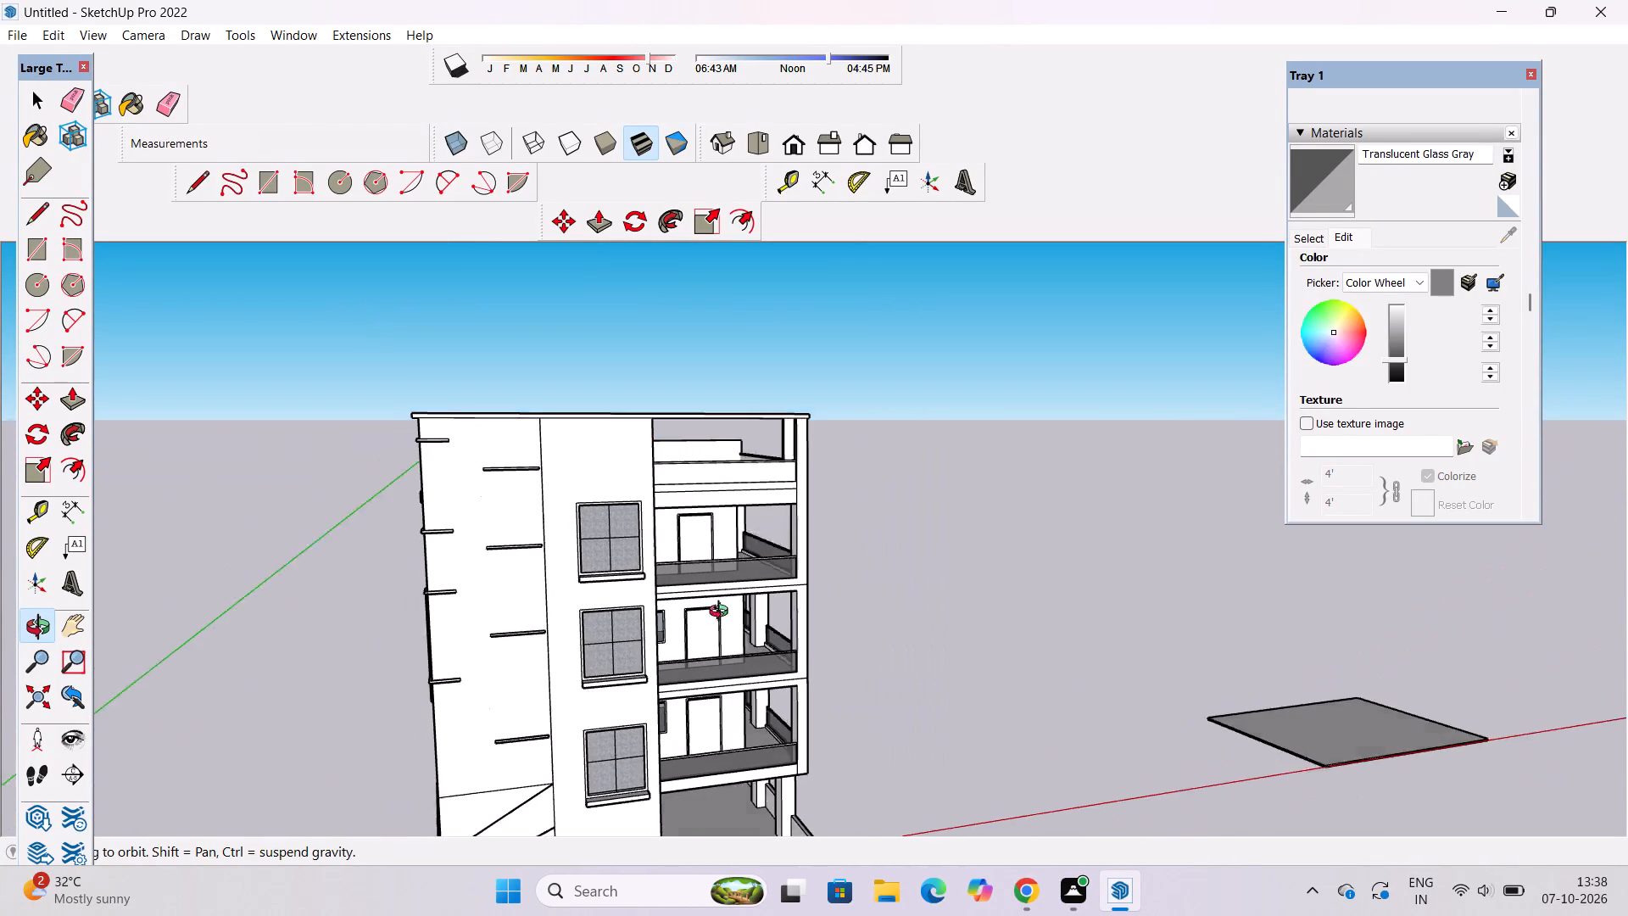
pyautogui.moveTo(722, 613); pyautogui.dragTo(719, 613)
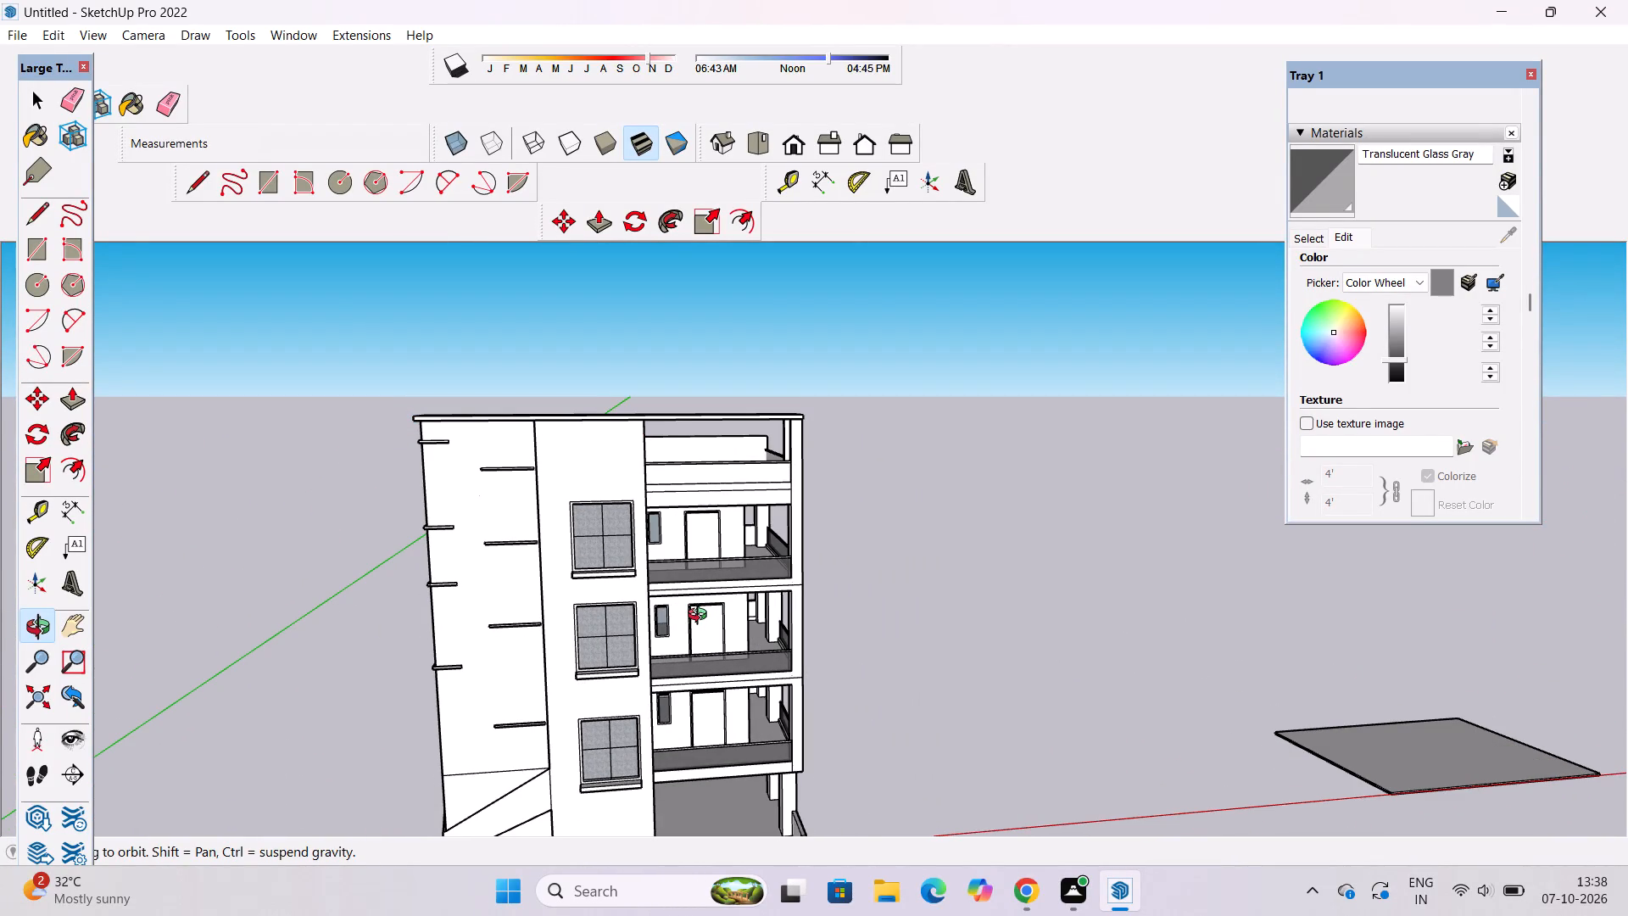
pyautogui.scroll(-5, 697, 613)
pyautogui.moveTo(778, 601); pyautogui.dragTo(741, 608)
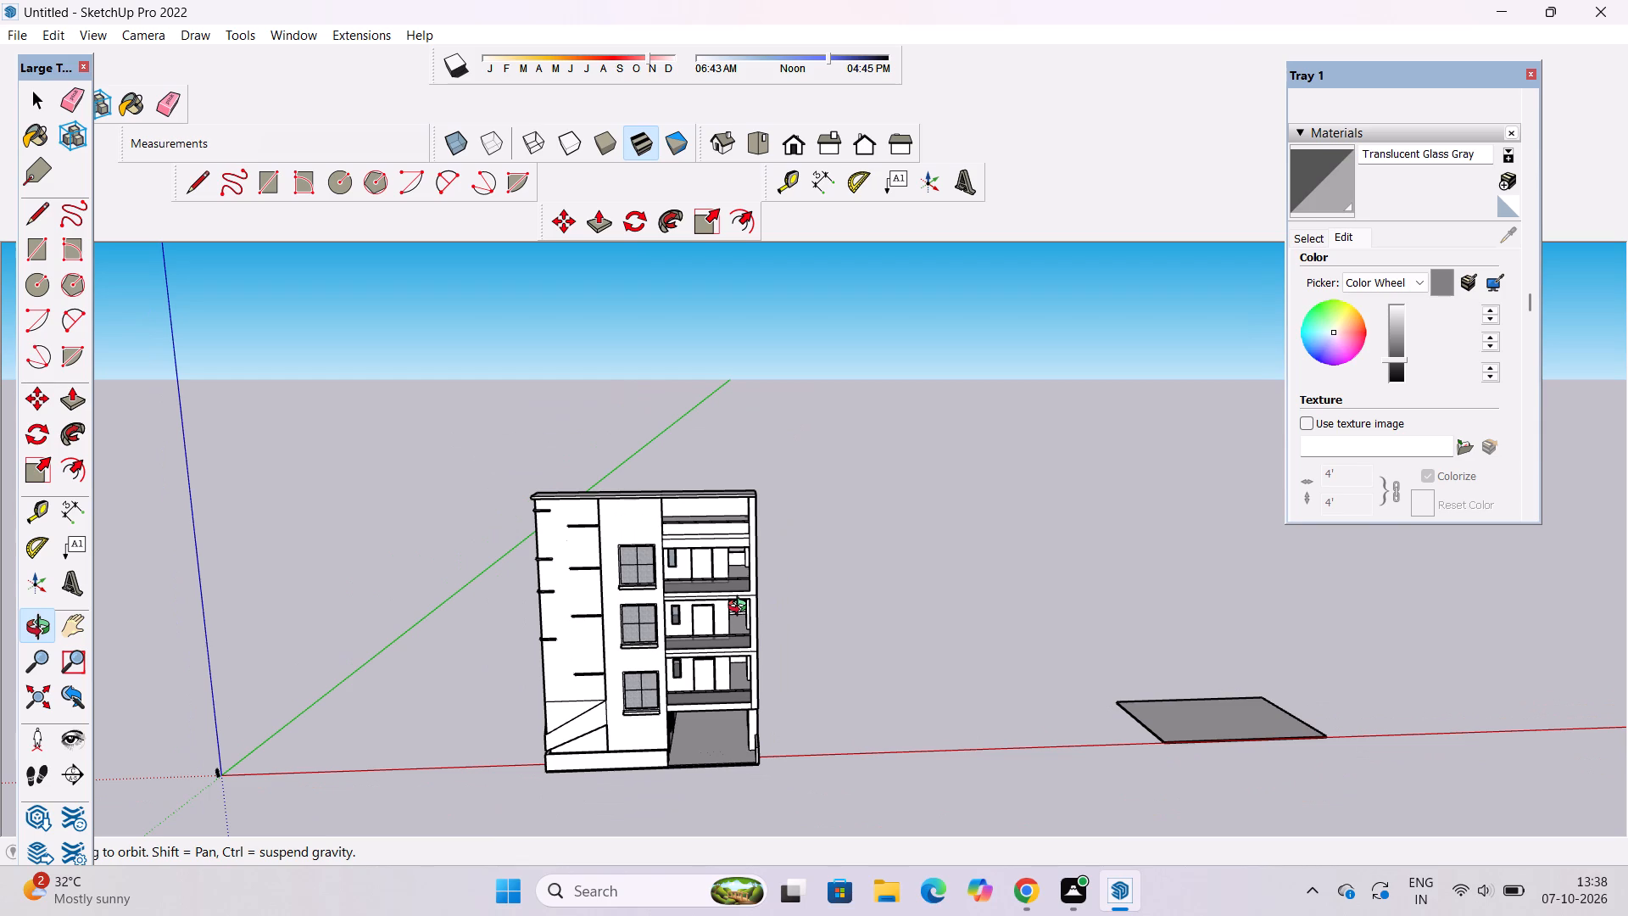
pyautogui.scroll(-2, 741, 608)
pyautogui.keyDown('shift'); pyautogui.moveTo(735, 628); pyautogui.dragTo(722, 559); pyautogui.keyUp('shift')
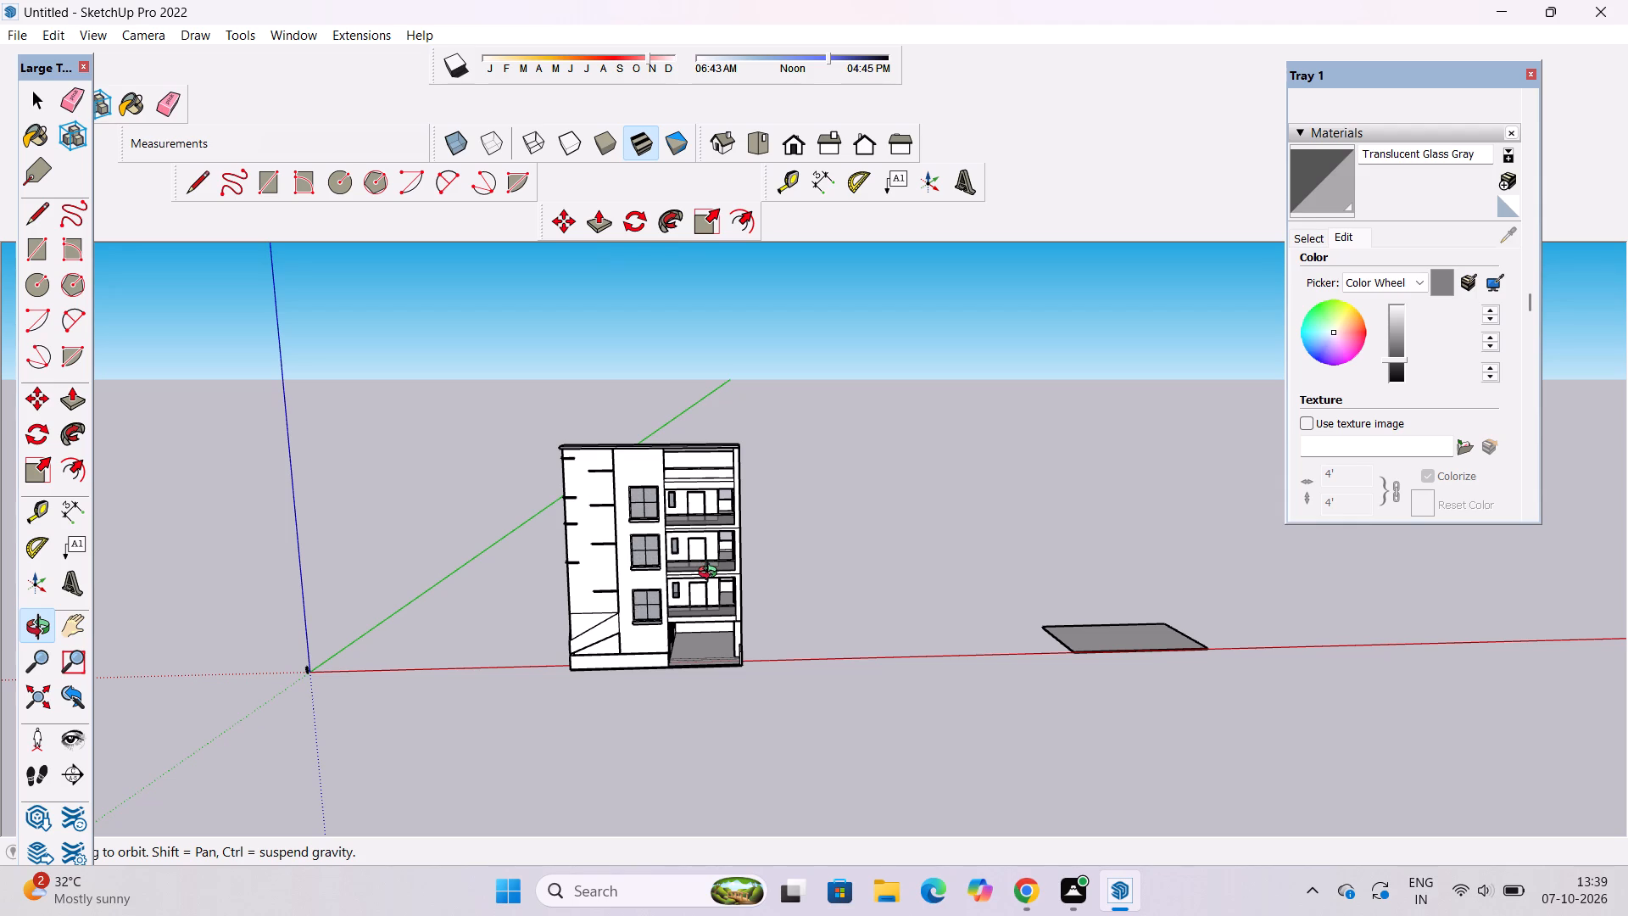
pyautogui.scroll(-3, 621, 465)
pyautogui.keyDown('shift'); pyautogui.moveTo(696, 540); pyautogui.dragTo(650, 532); pyautogui.keyUp('shift')
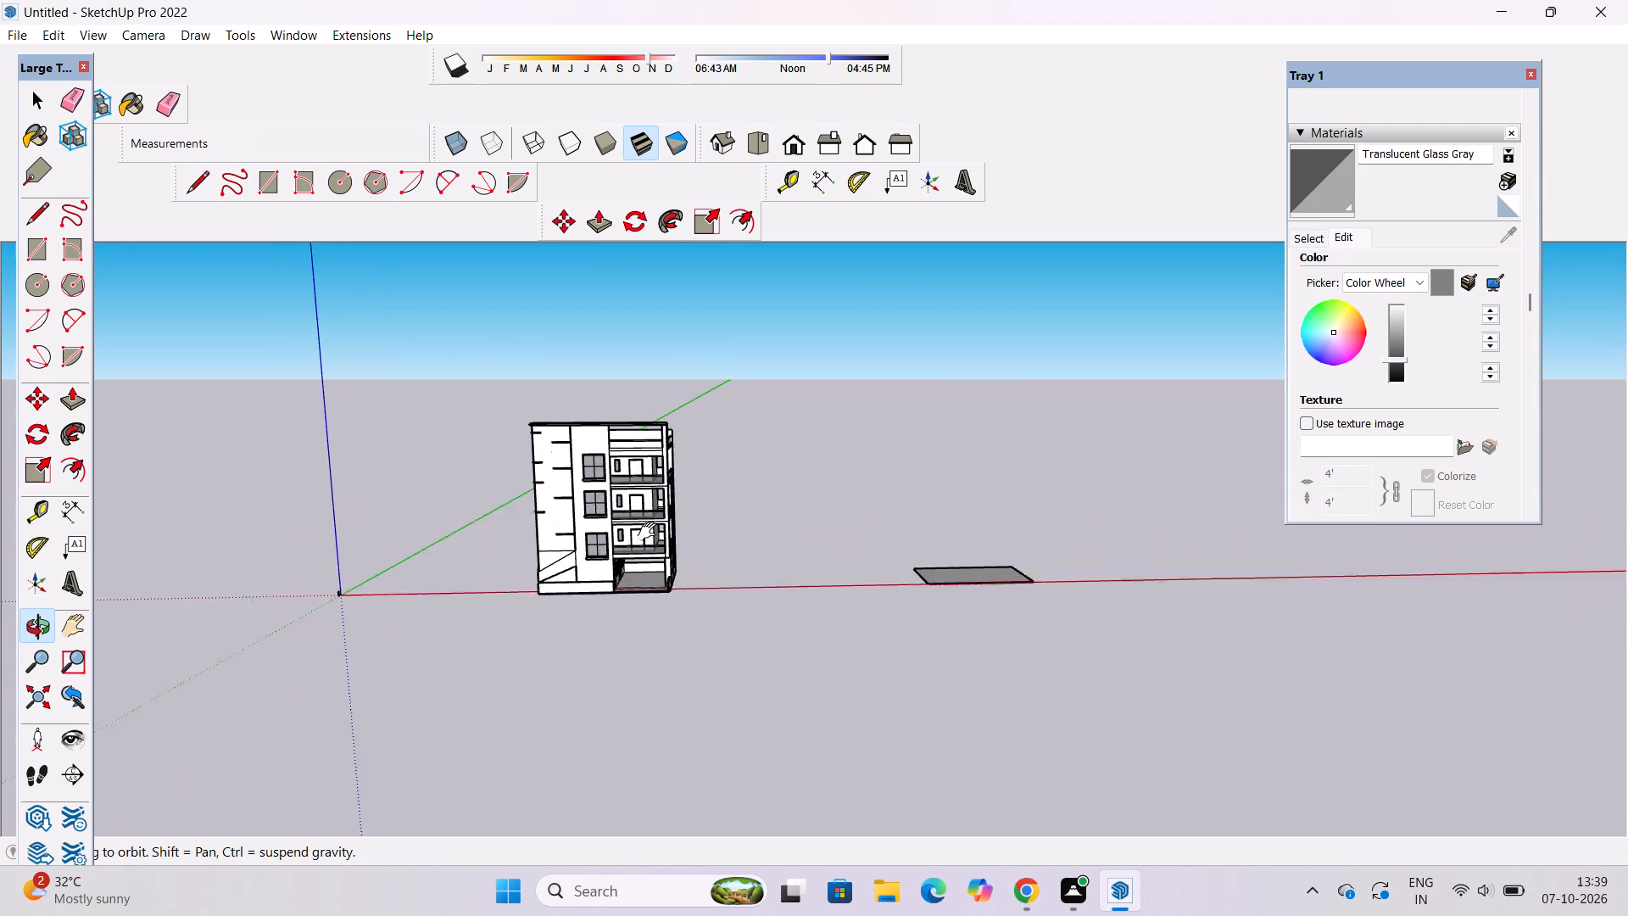
pyautogui.keyDown('shift'); pyautogui.moveTo(650, 532); pyautogui.dragTo(653, 539); pyautogui.keyUp('shift')
pyautogui.scroll(4, 656, 536)
pyautogui.scroll(-1, 684, 402)
pyautogui.moveTo(815, 455); pyautogui.dragTo(749, 487)
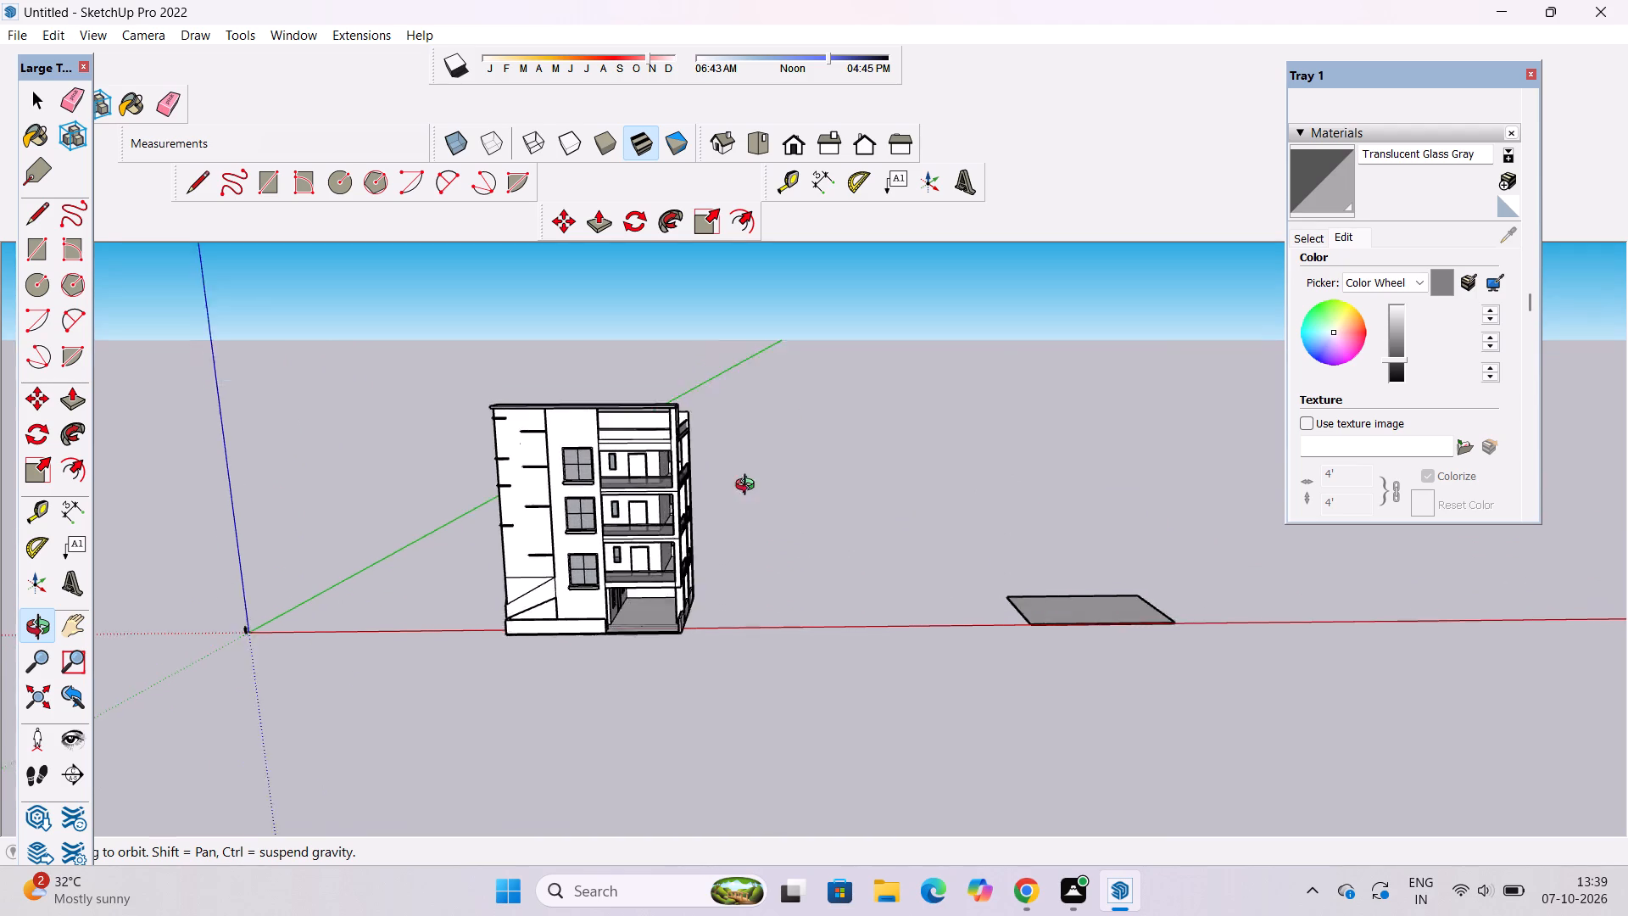
pyautogui.moveTo(749, 487); pyautogui.dragTo(488, 552)
pyautogui.scroll(9, 813, 478)
pyautogui.keyDown('shift'); pyautogui.moveTo(795, 476); pyautogui.dragTo(790, 575); pyautogui.keyUp('shift')
pyautogui.moveTo(775, 587); pyautogui.dragTo(425, 589)
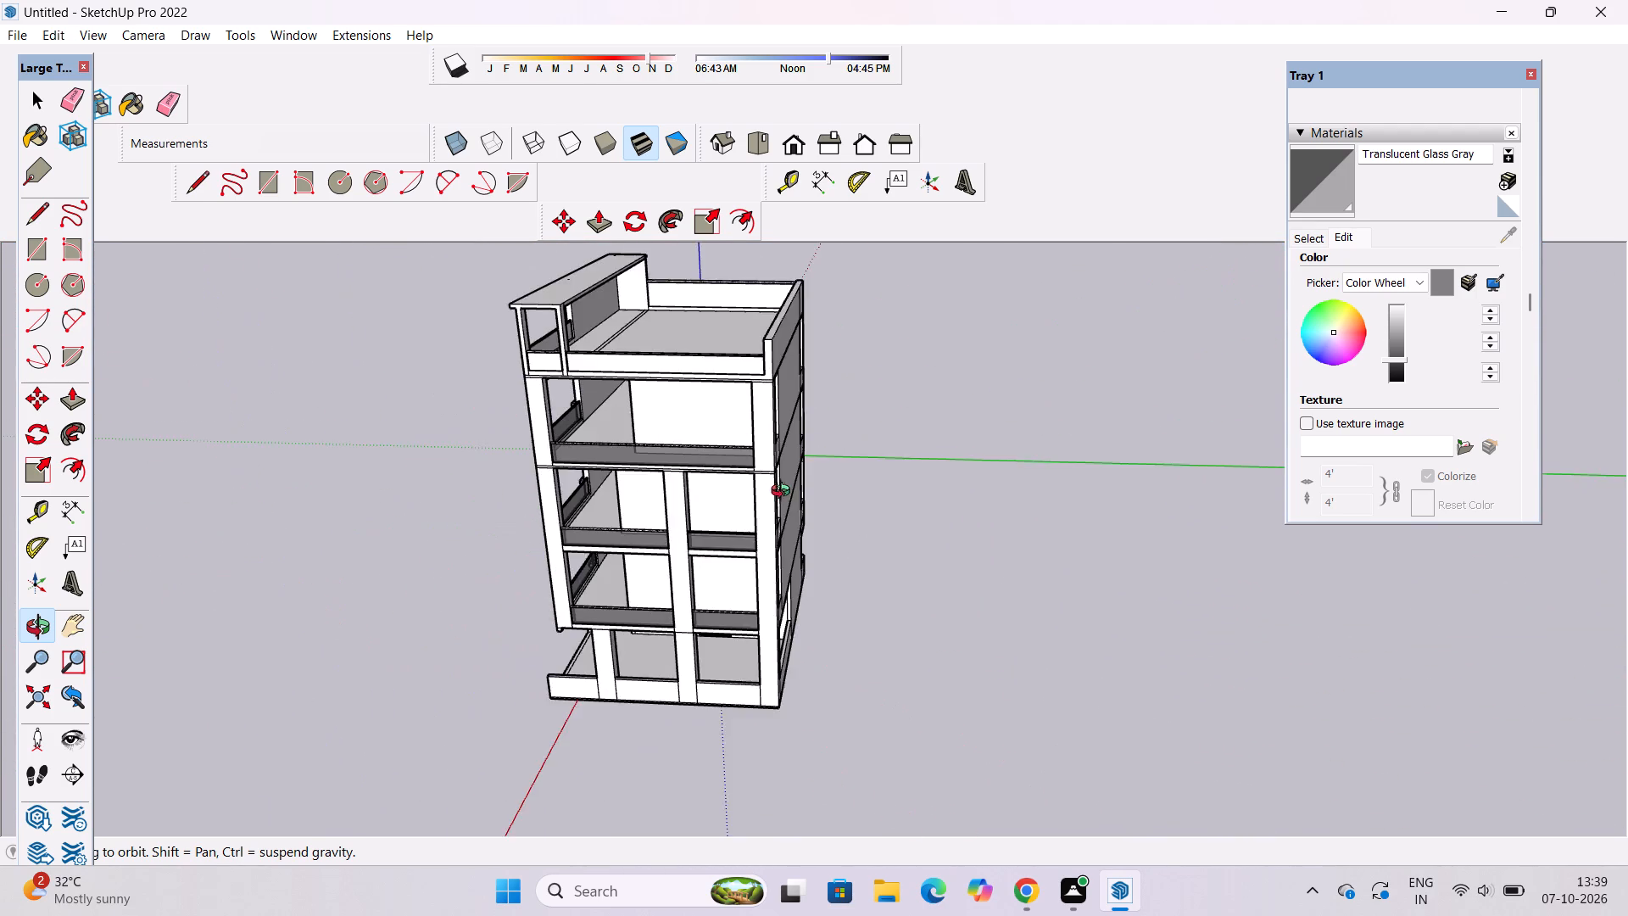
pyautogui.scroll(5, 784, 493)
pyautogui.keyDown('shift'); pyautogui.moveTo(741, 497); pyautogui.dragTo(739, 602); pyautogui.keyUp('shift')
pyautogui.moveTo(640, 608); pyautogui.dragTo(651, 570)
pyautogui.scroll(3, 610, 539)
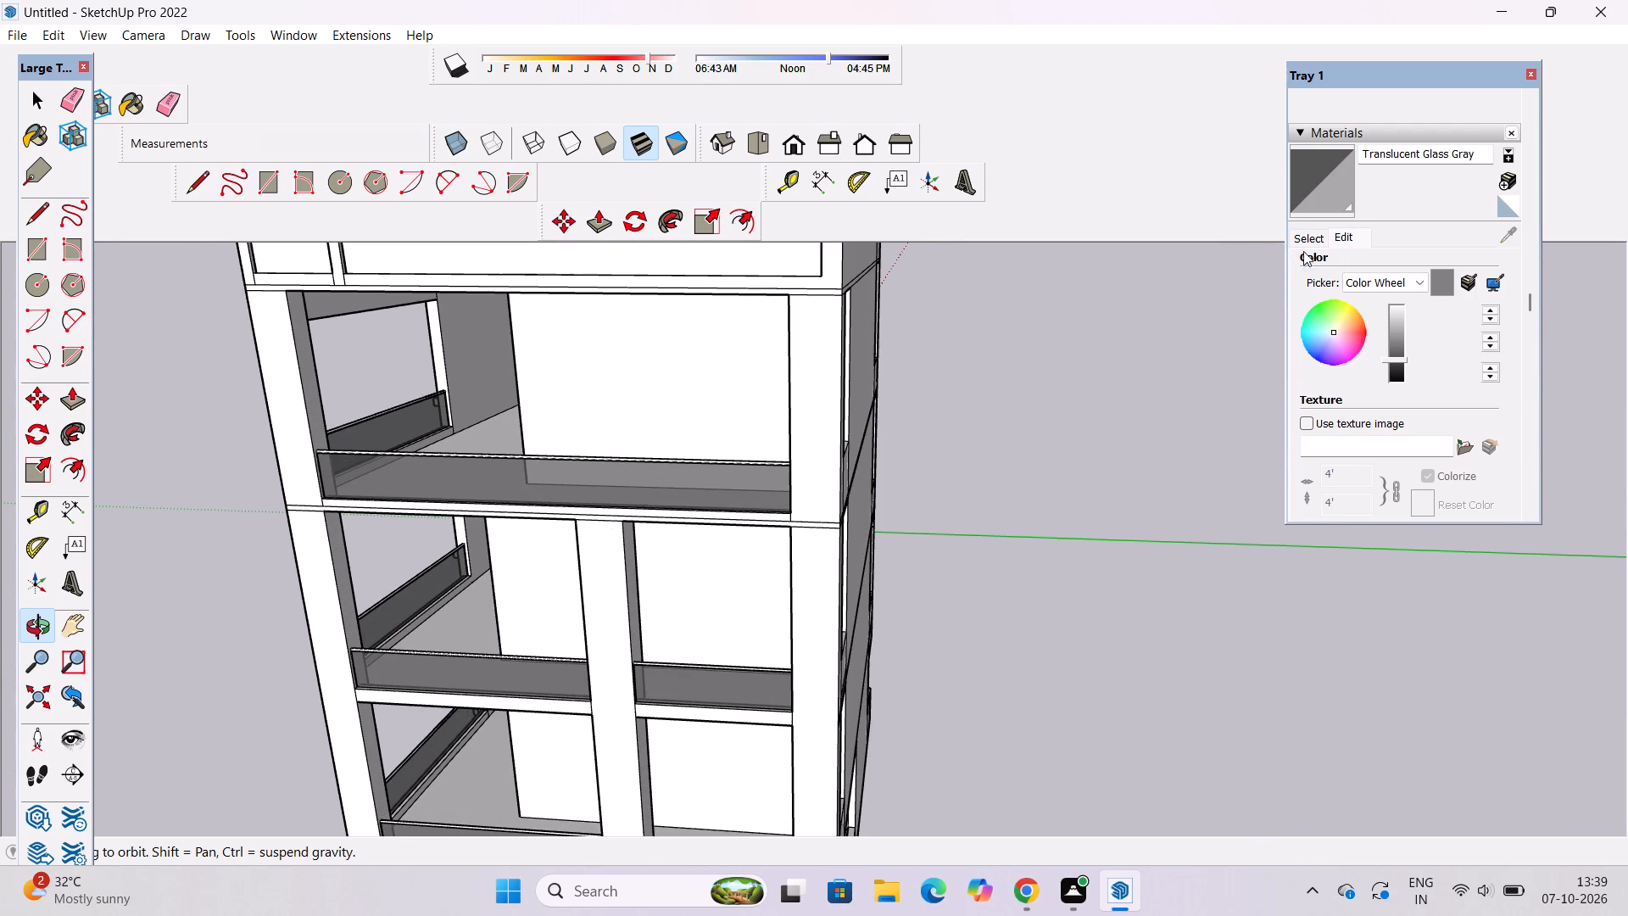
# Browse the Colors-Named material collection, and close the materials tray.
pyautogui.click(1317, 245)
pyautogui.click(1407, 271)
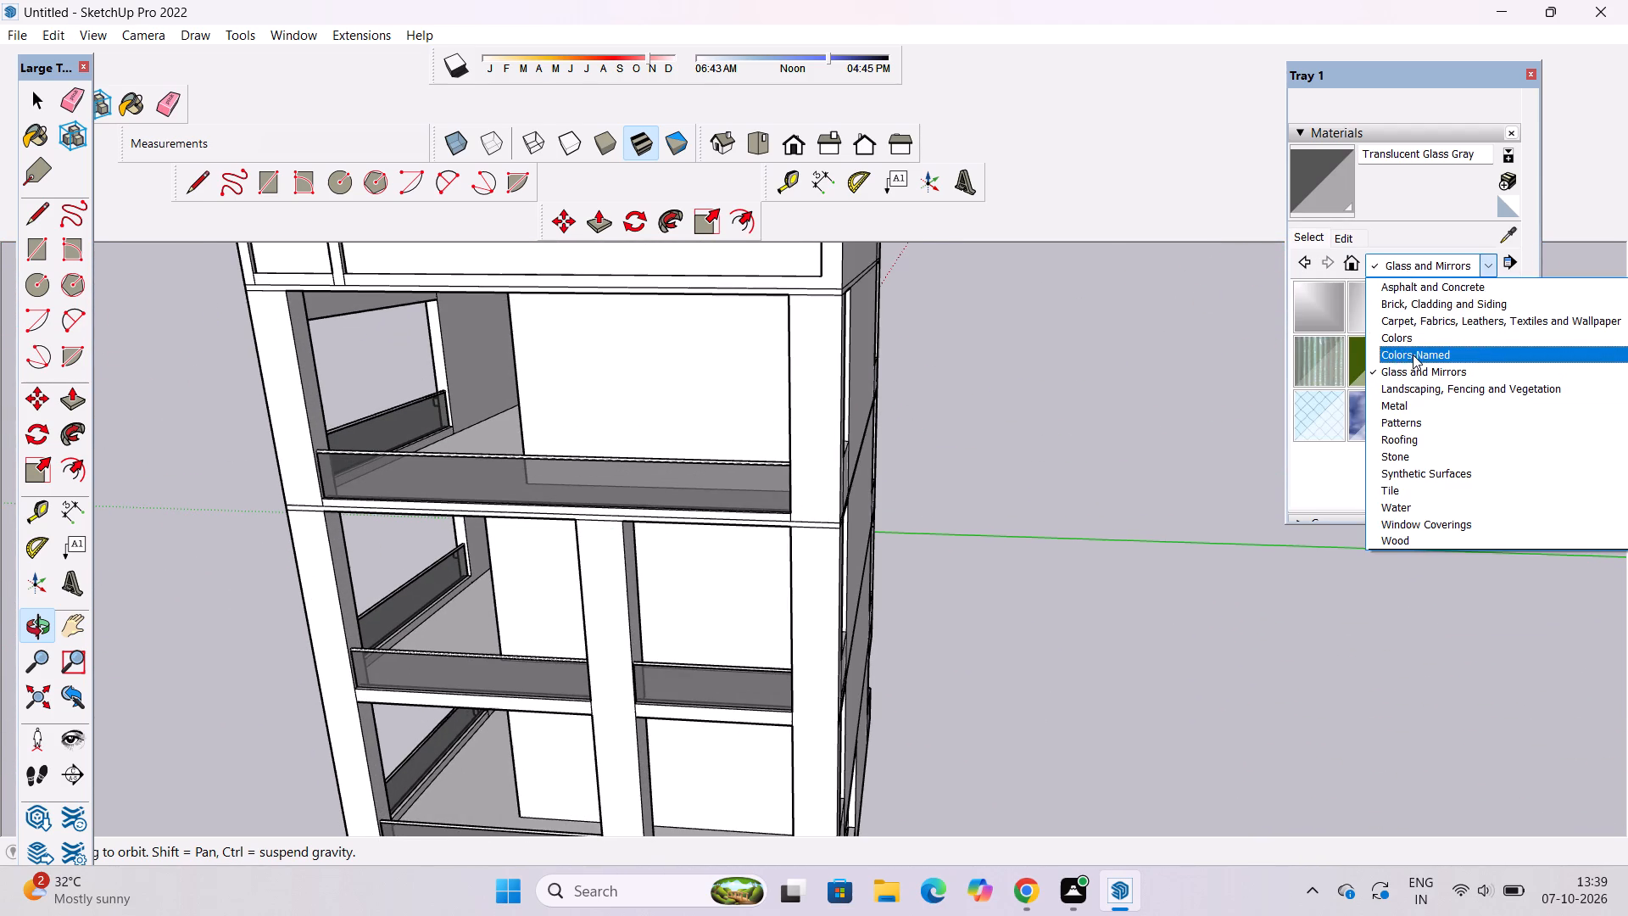
pyautogui.click(1413, 355)
pyautogui.scroll(-9, 1408, 352)
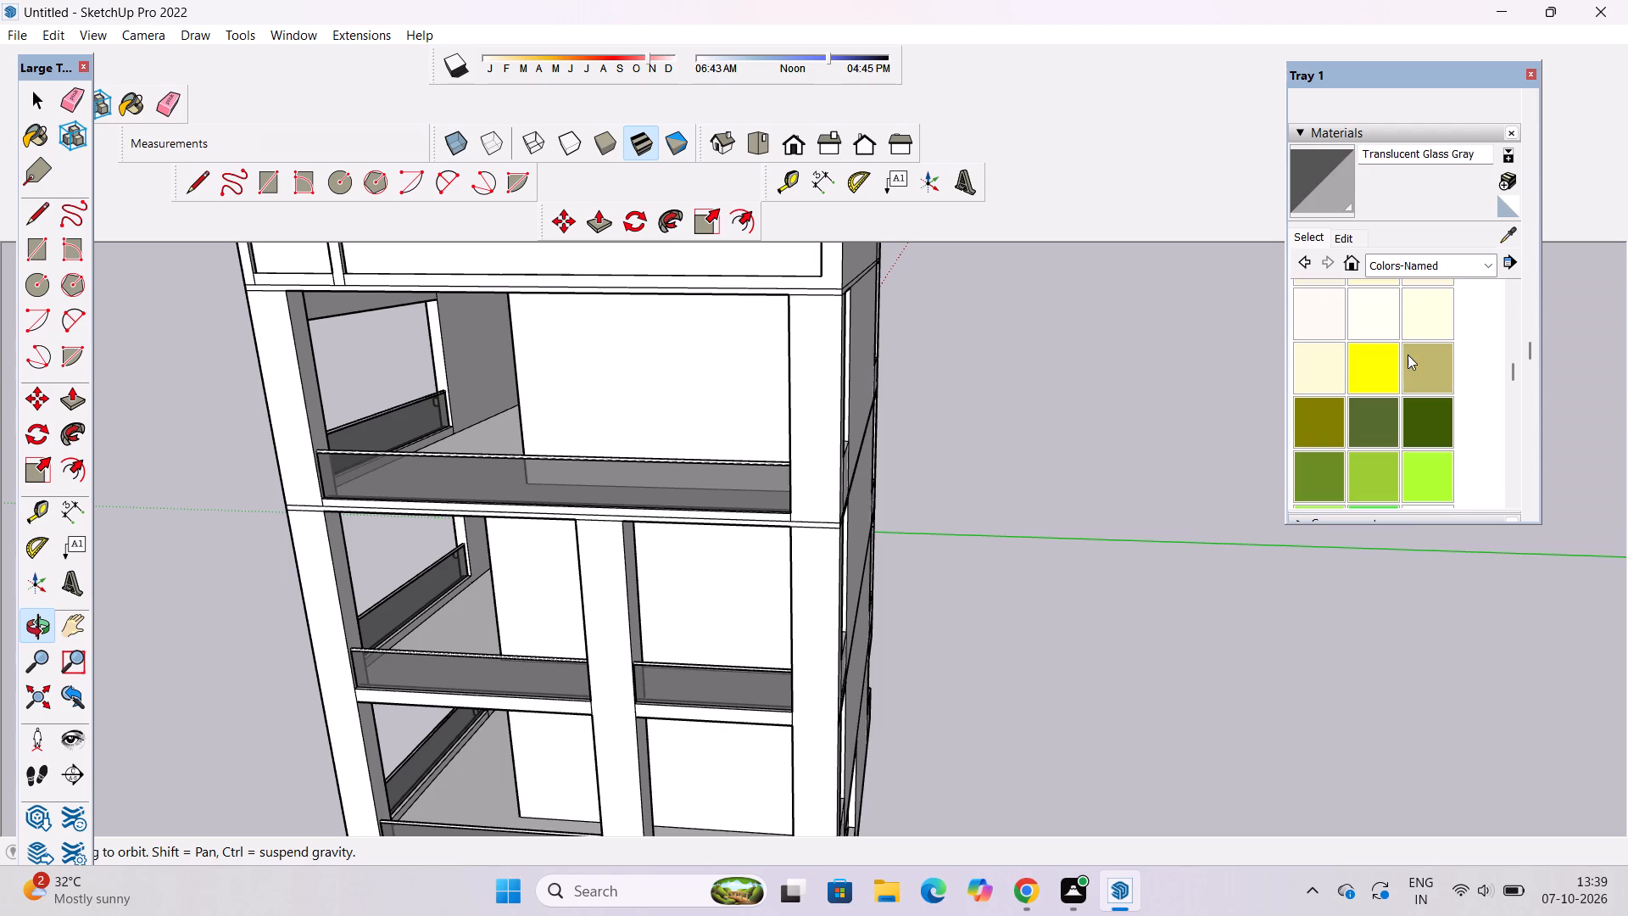
pyautogui.click(1527, 75)
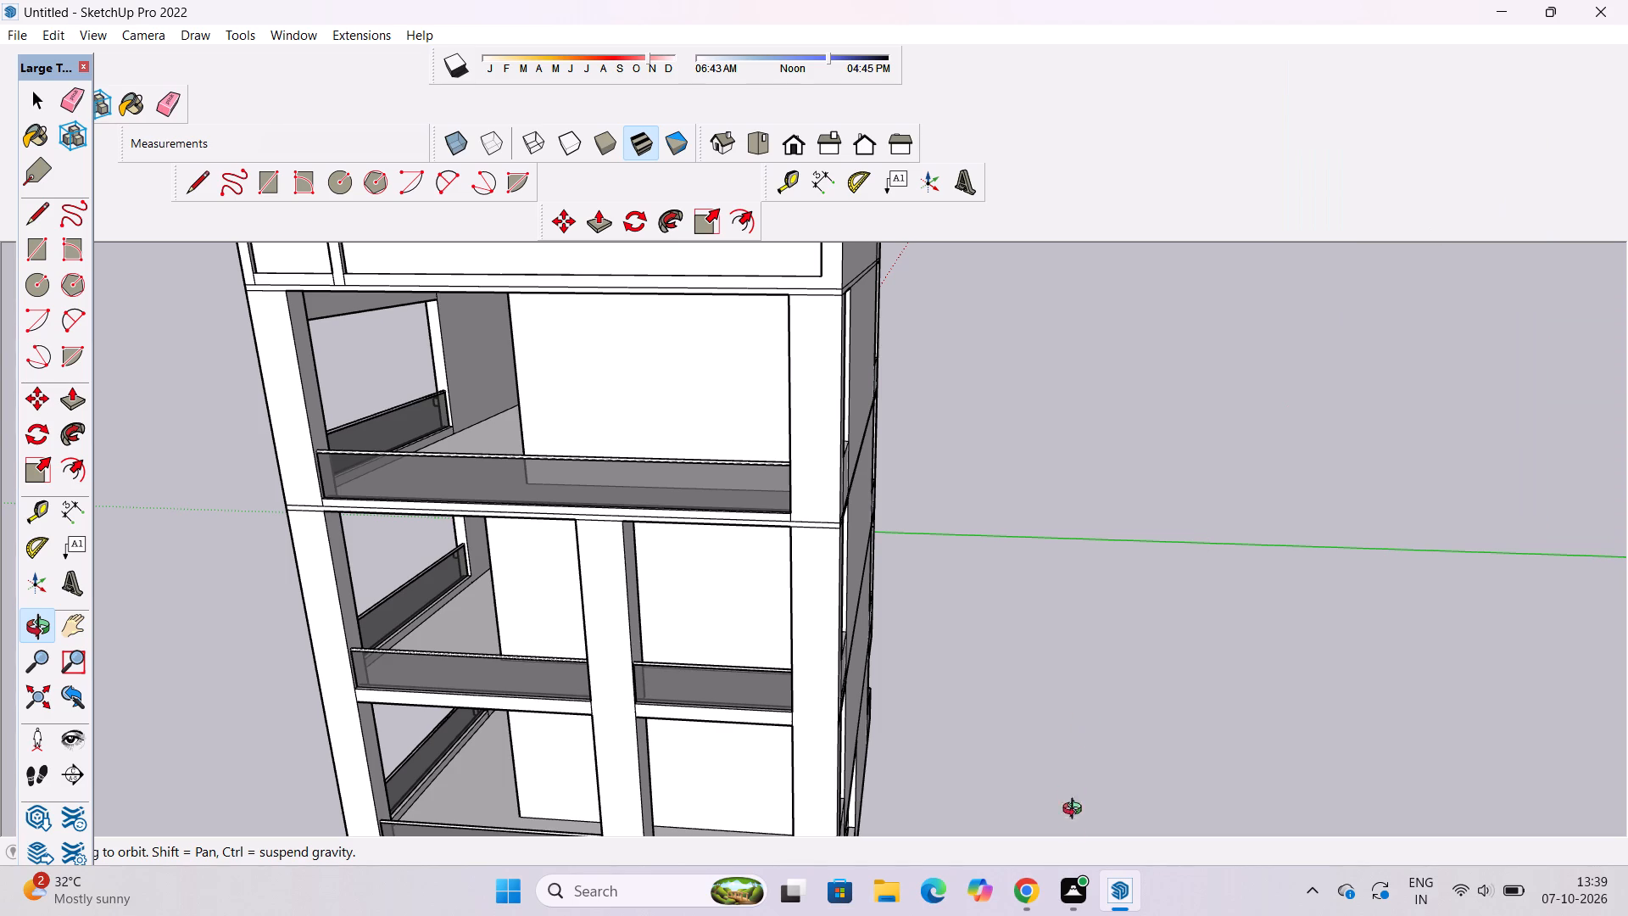
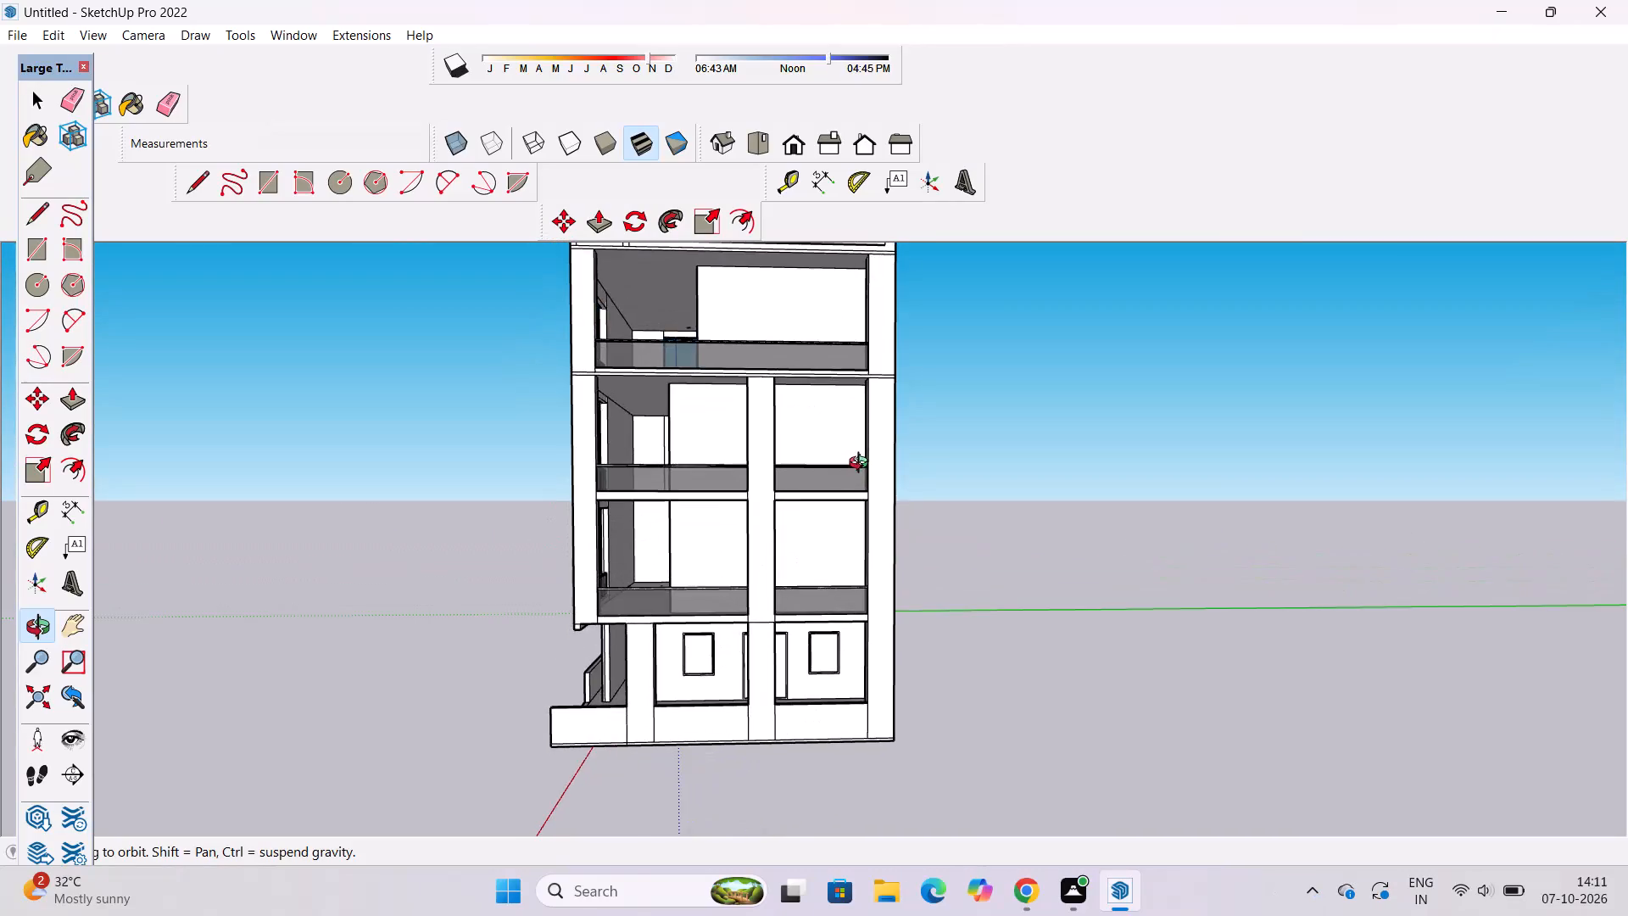
# Examine the building's balcony sides, roof level and the facade with the tall windows from several angles.
pyautogui.scroll(-7, 862, 465)
pyautogui.moveTo(863, 458); pyautogui.dragTo(660, 440)
pyautogui.scroll(8, 796, 442)
pyautogui.keyDown('shift'); pyautogui.moveTo(768, 455); pyautogui.dragTo(817, 534); pyautogui.keyUp('shift')
pyautogui.moveTo(741, 587); pyautogui.dragTo(889, 657)
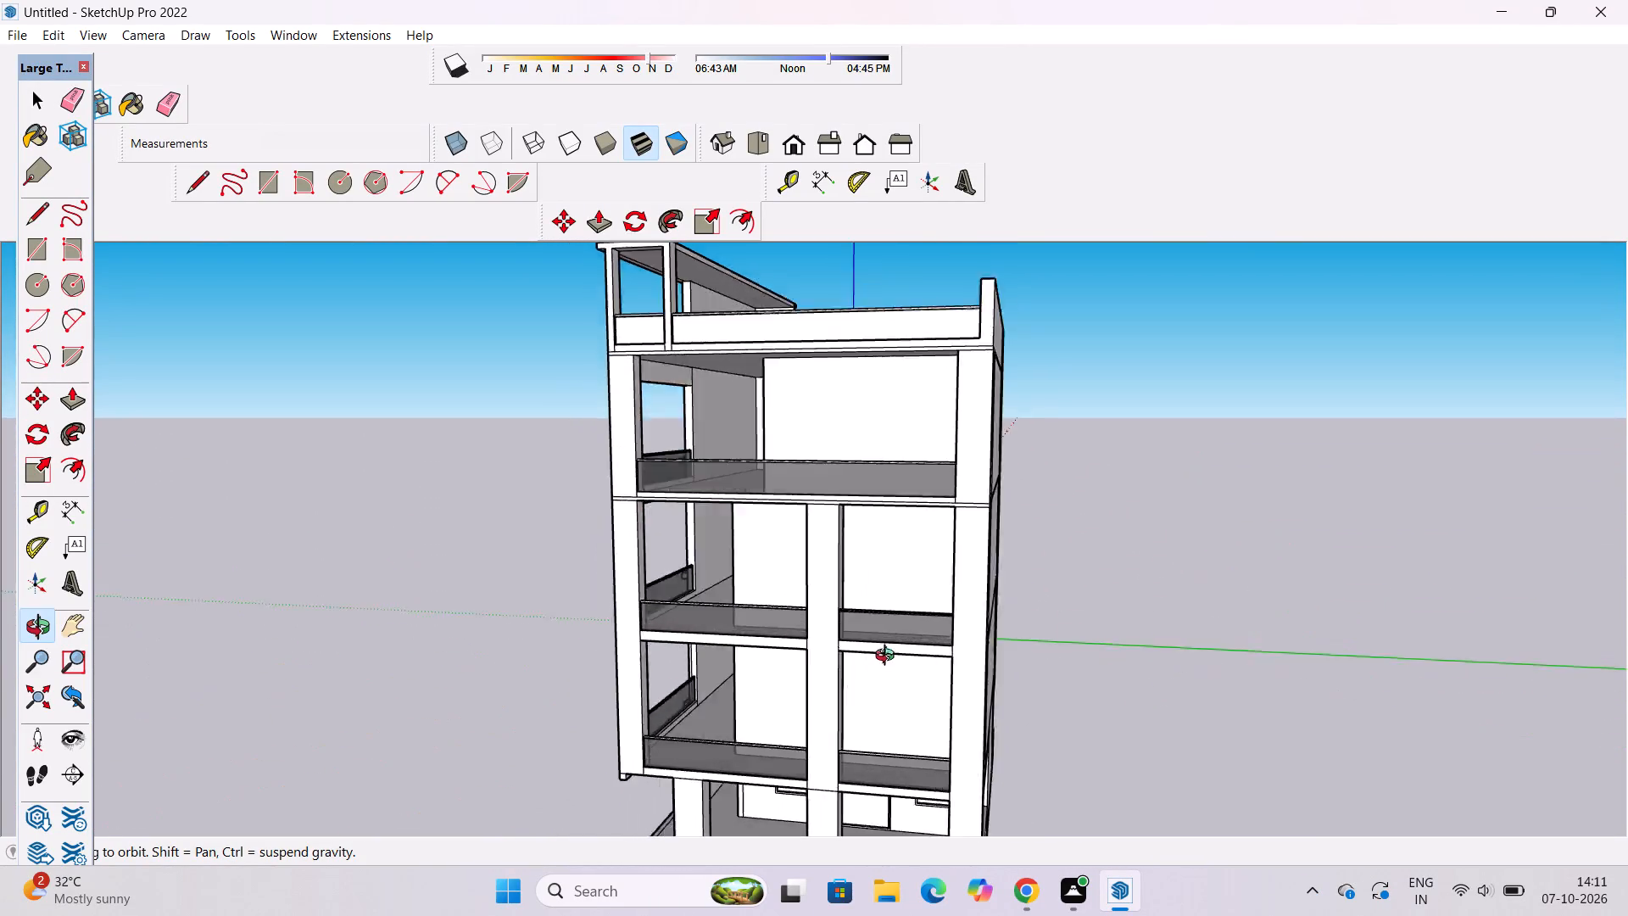
pyautogui.moveTo(889, 657); pyautogui.dragTo(918, 670)
pyautogui.scroll(3, 878, 641)
pyautogui.keyDown('shift'); pyautogui.moveTo(867, 644); pyautogui.dragTo(742, 538); pyautogui.keyUp('shift')
pyautogui.moveTo(646, 539); pyautogui.dragTo(979, 568)
pyautogui.scroll(-5, 973, 568)
pyautogui.keyDown('shift'); pyautogui.moveTo(969, 561); pyautogui.dragTo(772, 551); pyautogui.keyUp('shift')
pyautogui.moveTo(761, 554); pyautogui.dragTo(834, 514)
pyautogui.scroll(-5, 855, 504)
pyautogui.moveTo(695, 573); pyautogui.dragTo(939, 583)
pyautogui.keyDown('shift'); pyautogui.moveTo(917, 583); pyautogui.dragTo(884, 599); pyautogui.keyUp('shift')
pyautogui.keyDown('shift'); pyautogui.scroll(5, 687, 631); pyautogui.keyUp('shift')
pyautogui.moveTo(605, 653); pyautogui.dragTo(683, 626)
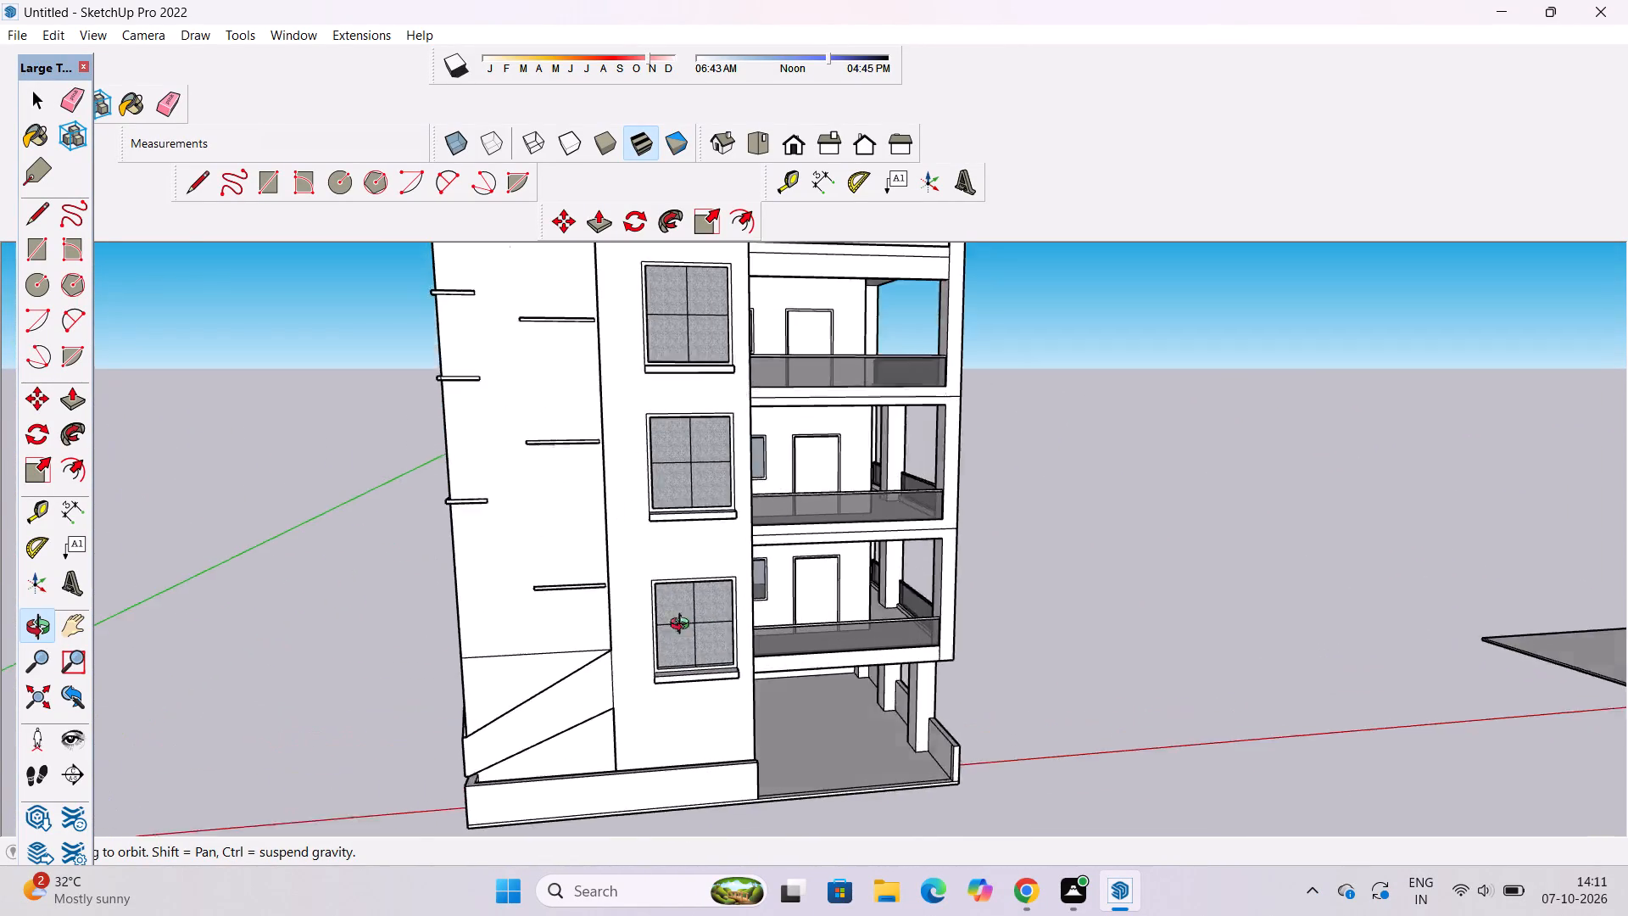
pyautogui.moveTo(683, 626); pyautogui.dragTo(717, 617)
pyautogui.moveTo(666, 651); pyautogui.dragTo(743, 640)
pyautogui.click(743, 640)
# Pick the 0021_DarkRed material from the Colors-Named collection.
pyautogui.press('b')
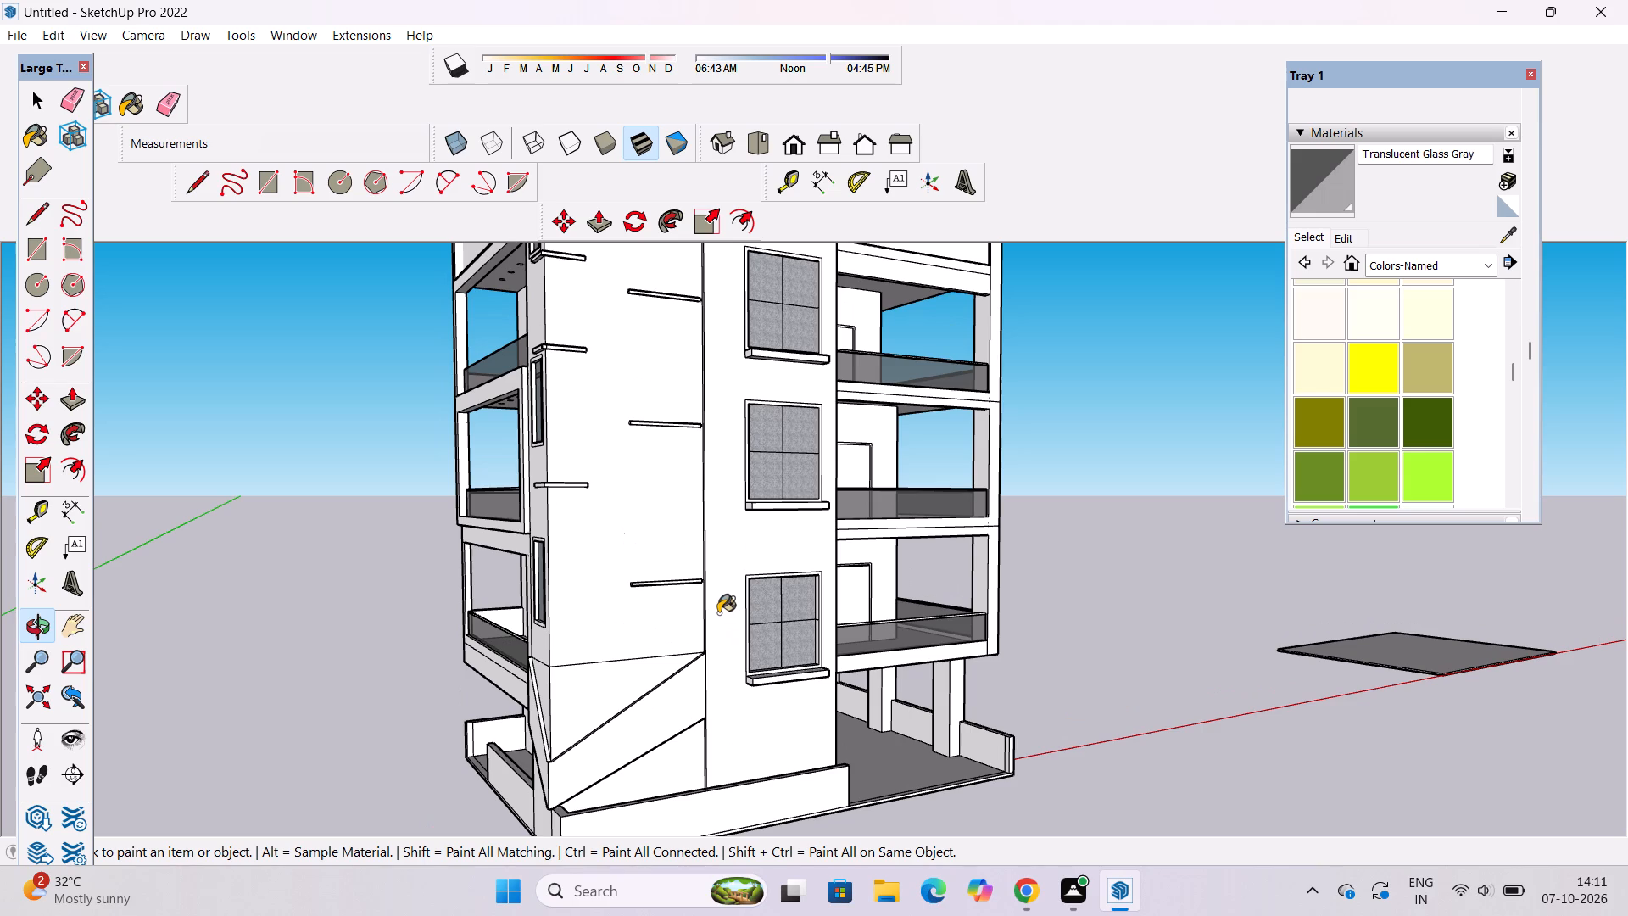
pyautogui.scroll(-6, 718, 613)
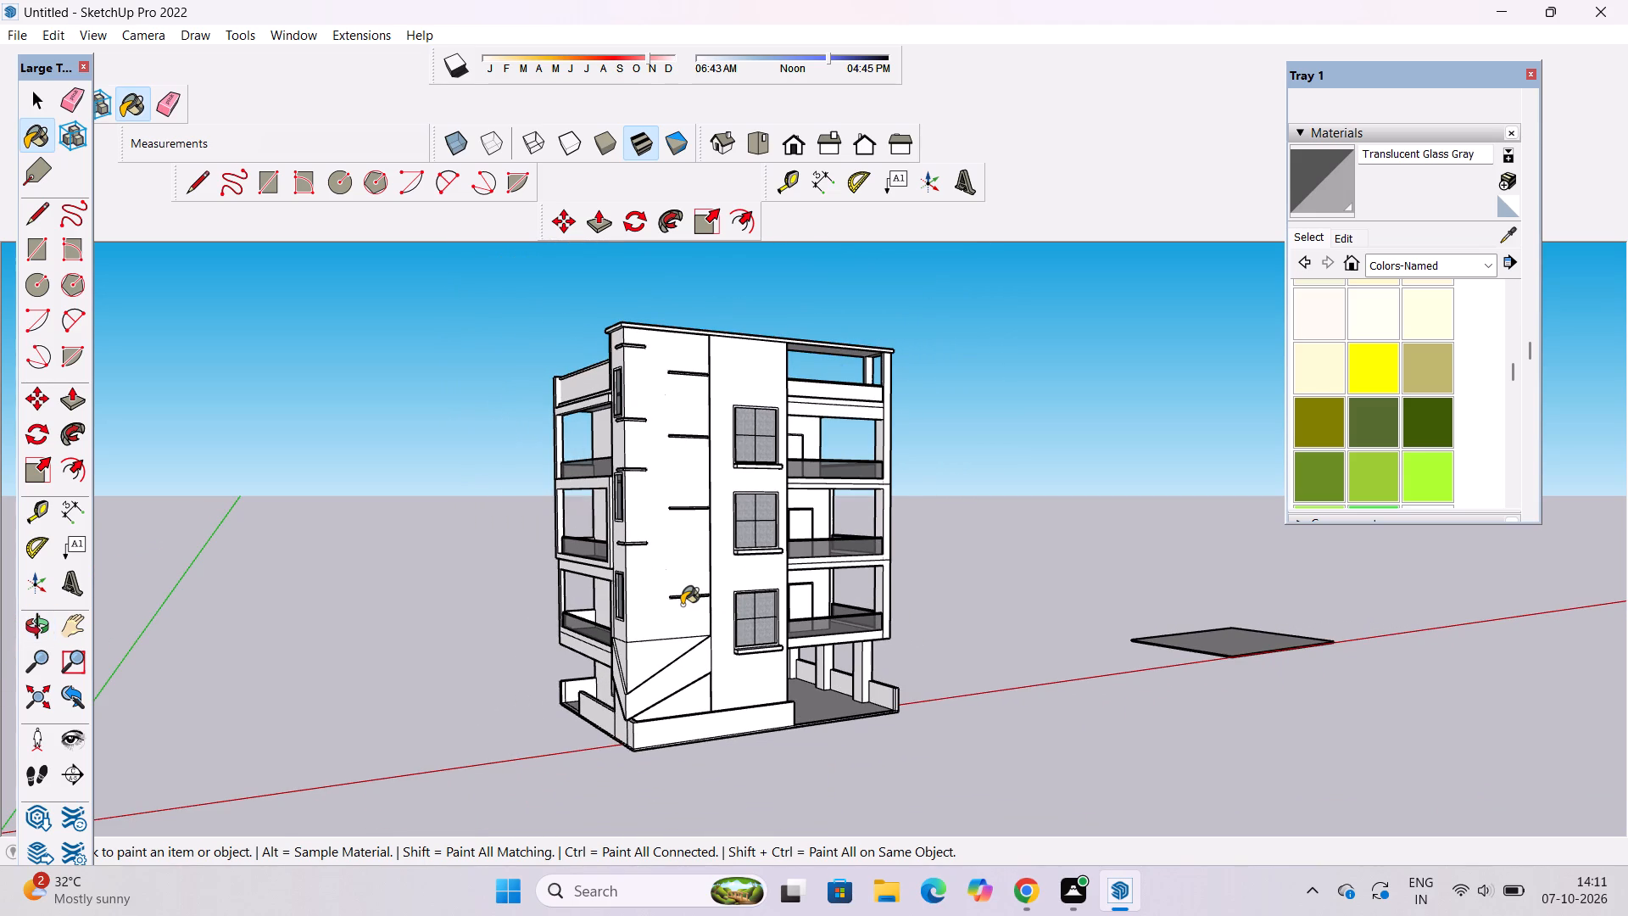
pyautogui.scroll(-3, 648, 606)
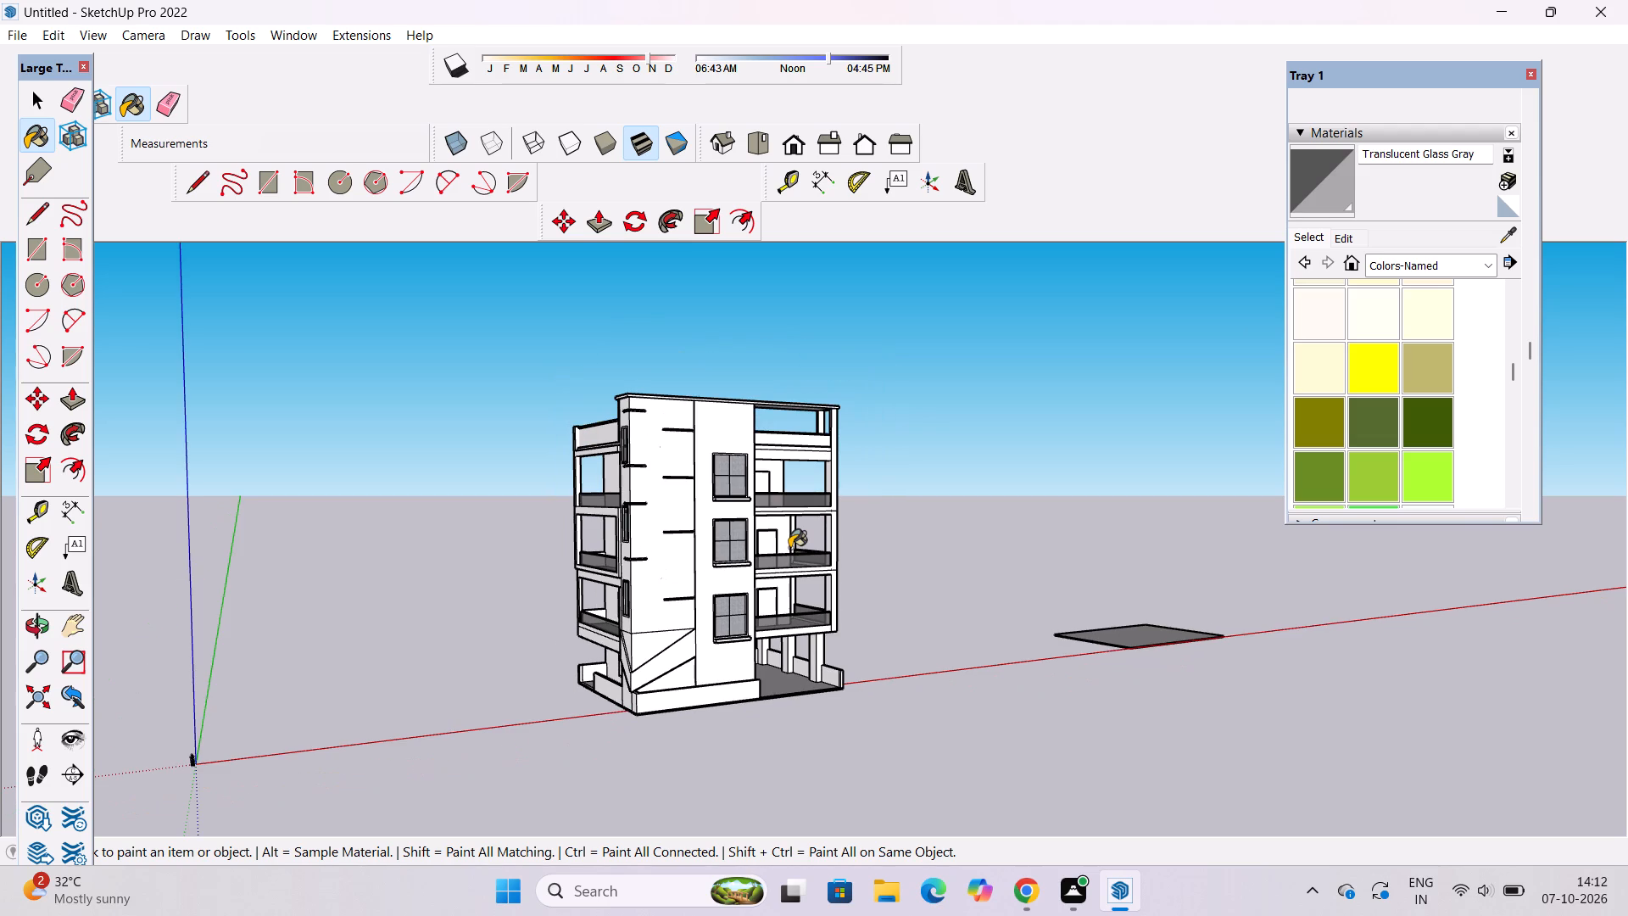
pyautogui.scroll(-2, 666, 579)
pyautogui.scroll(5, 911, 580)
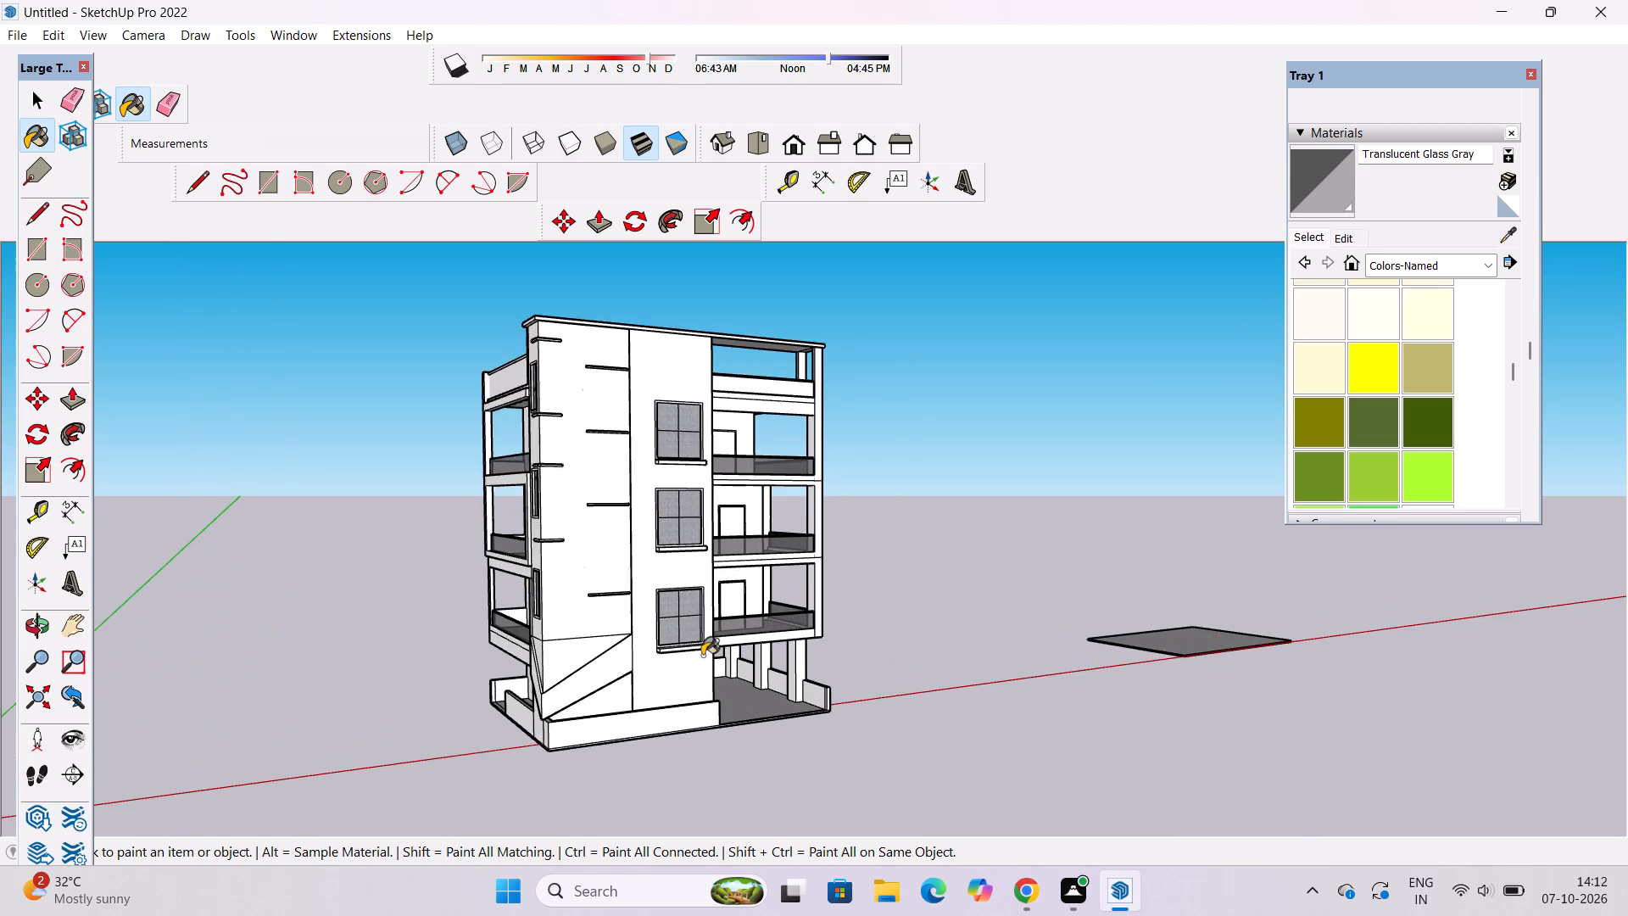
pyautogui.scroll(15, 702, 656)
pyautogui.scroll(-4, 541, 625)
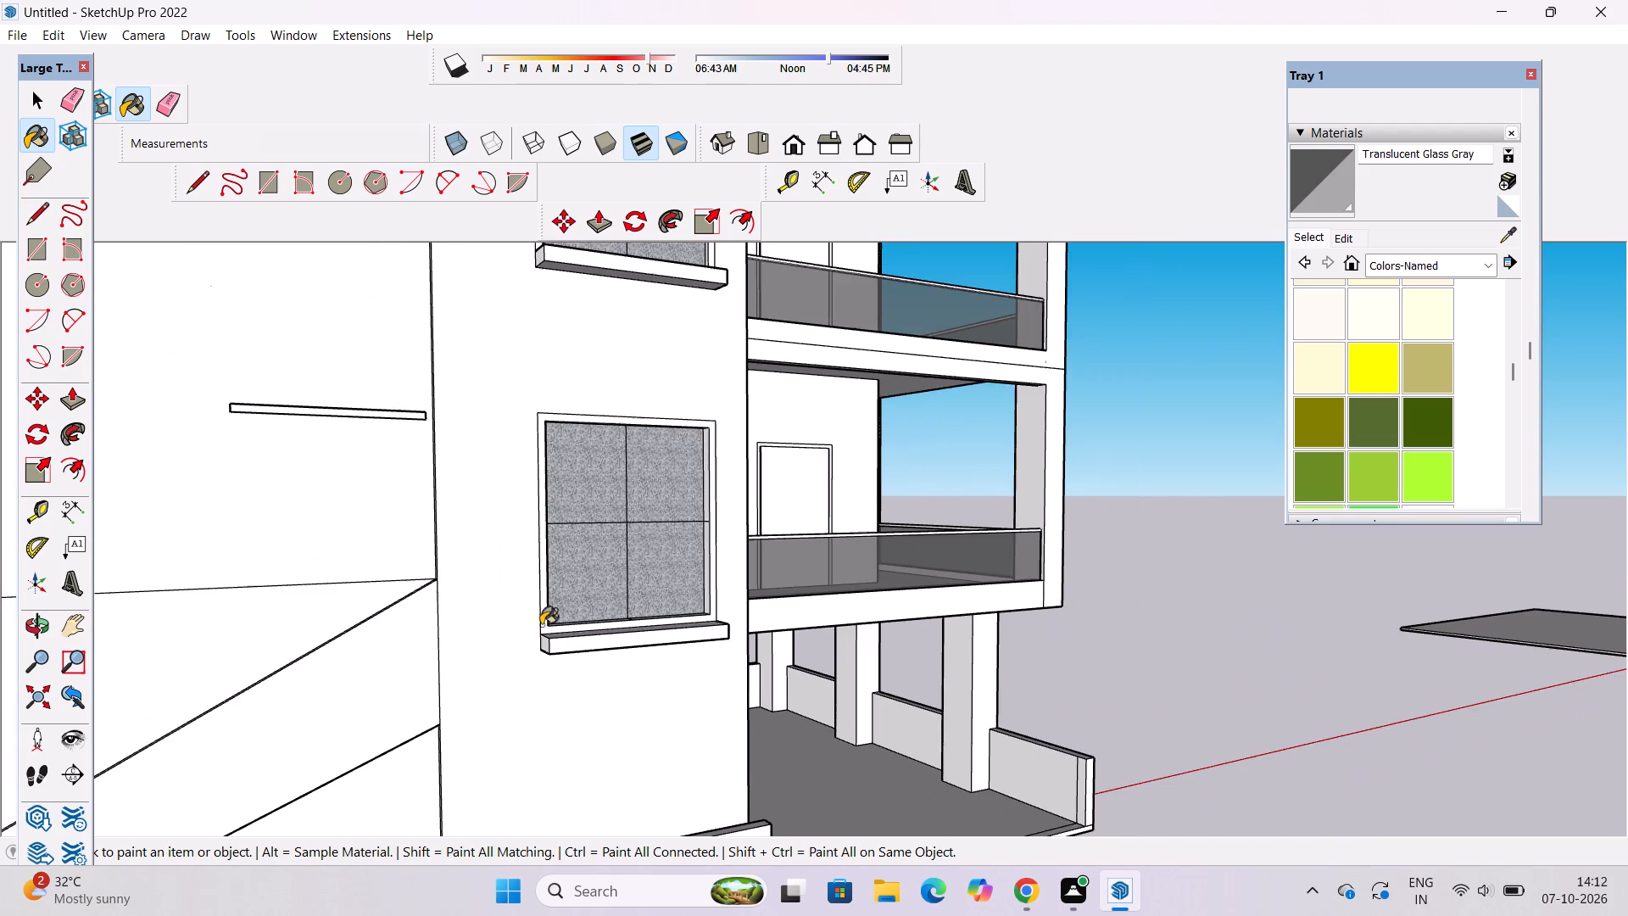
pyautogui.scroll(-5, 653, 621)
pyautogui.scroll(-9, 540, 601)
pyautogui.scroll(6, 984, 528)
pyautogui.press('space')
pyautogui.scroll(-4, 945, 540)
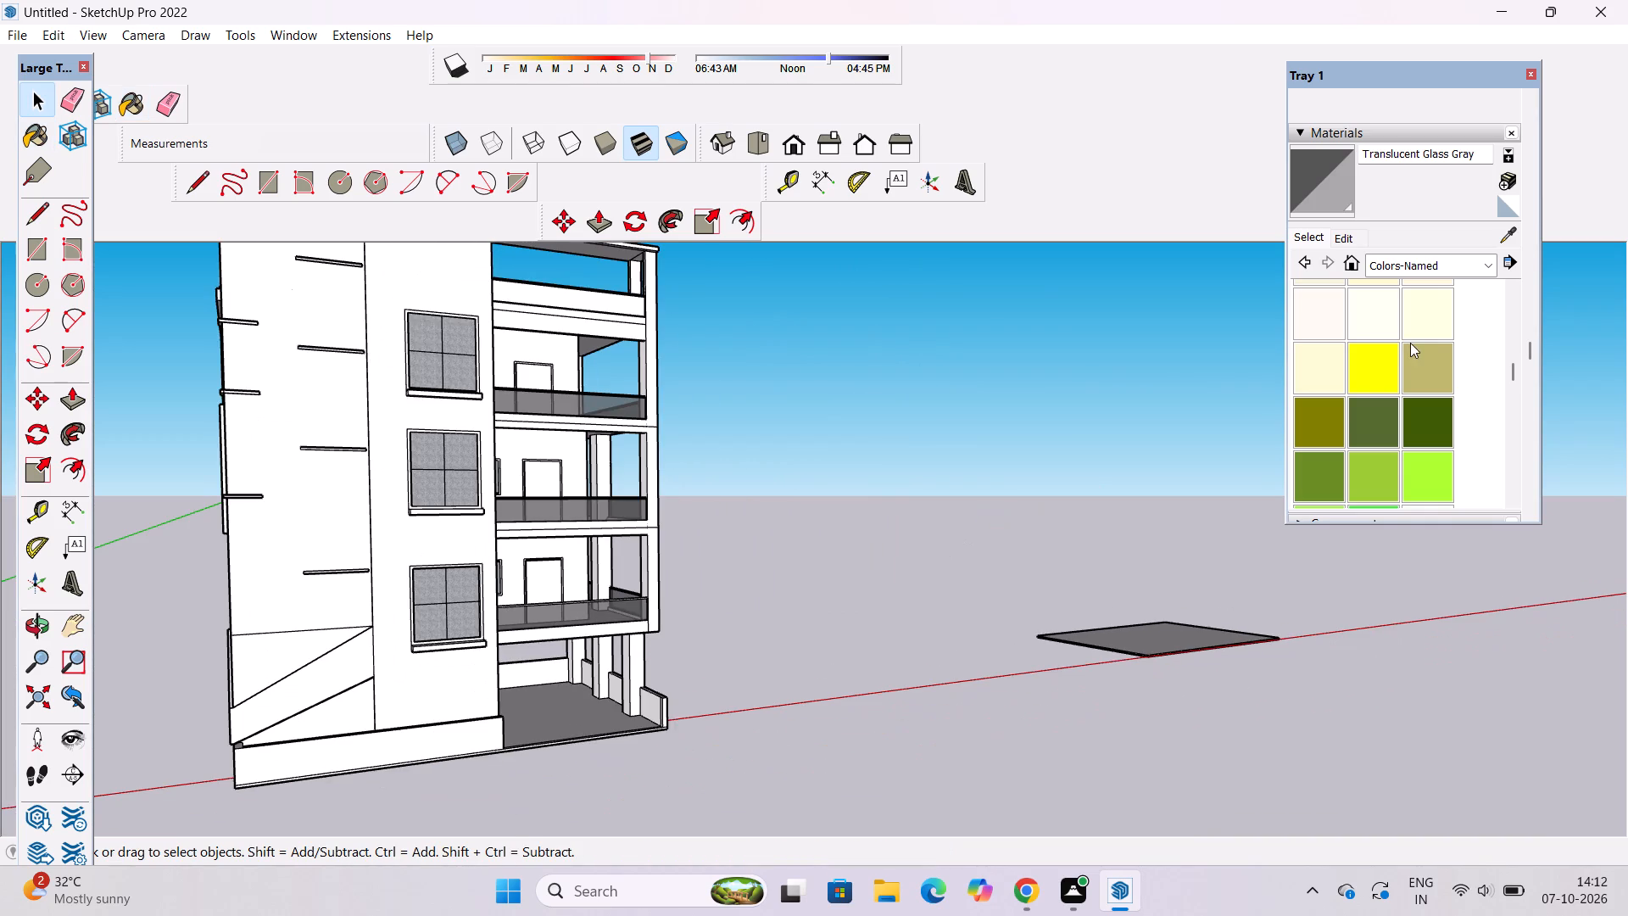
pyautogui.scroll(-6, 1413, 334)
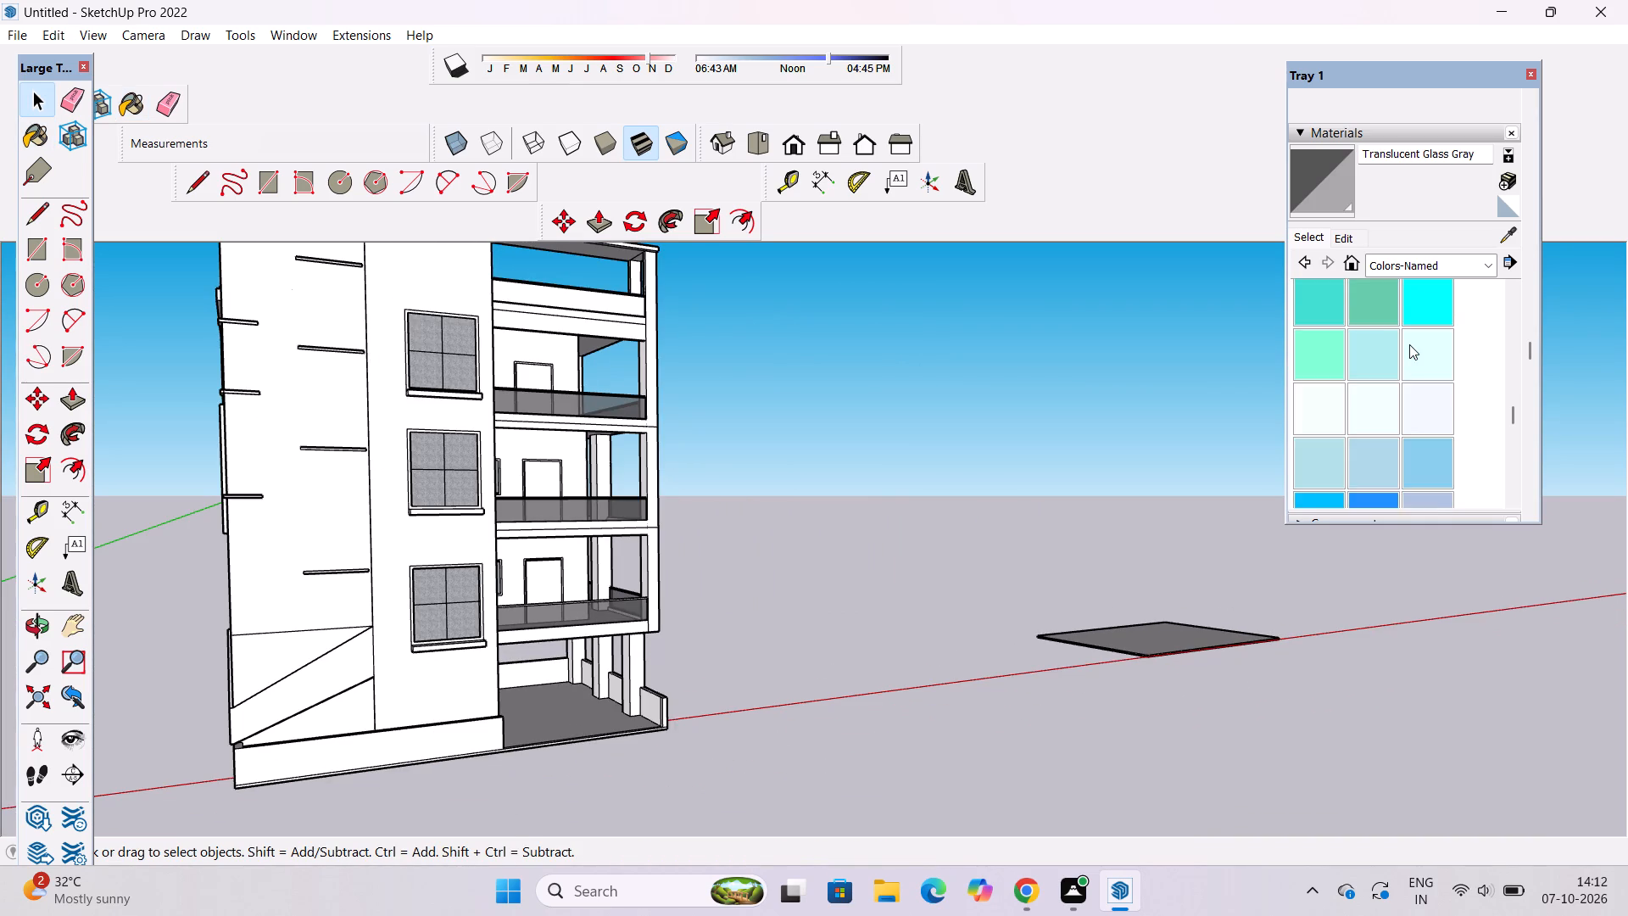
pyautogui.scroll(-10, 1409, 344)
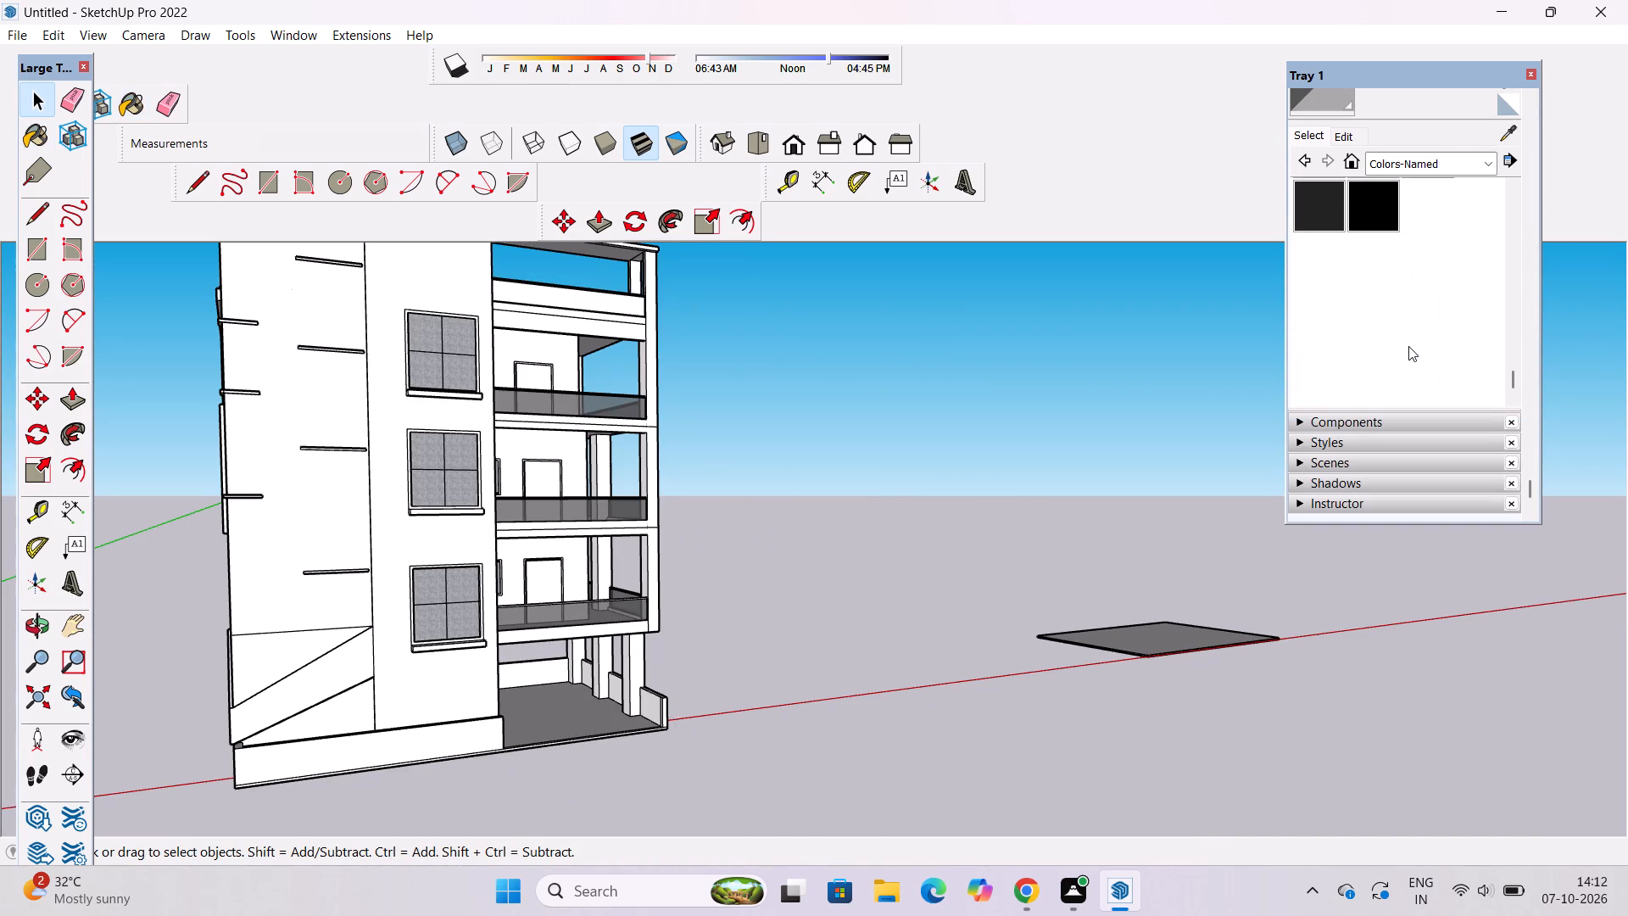
pyautogui.scroll(19, 1408, 346)
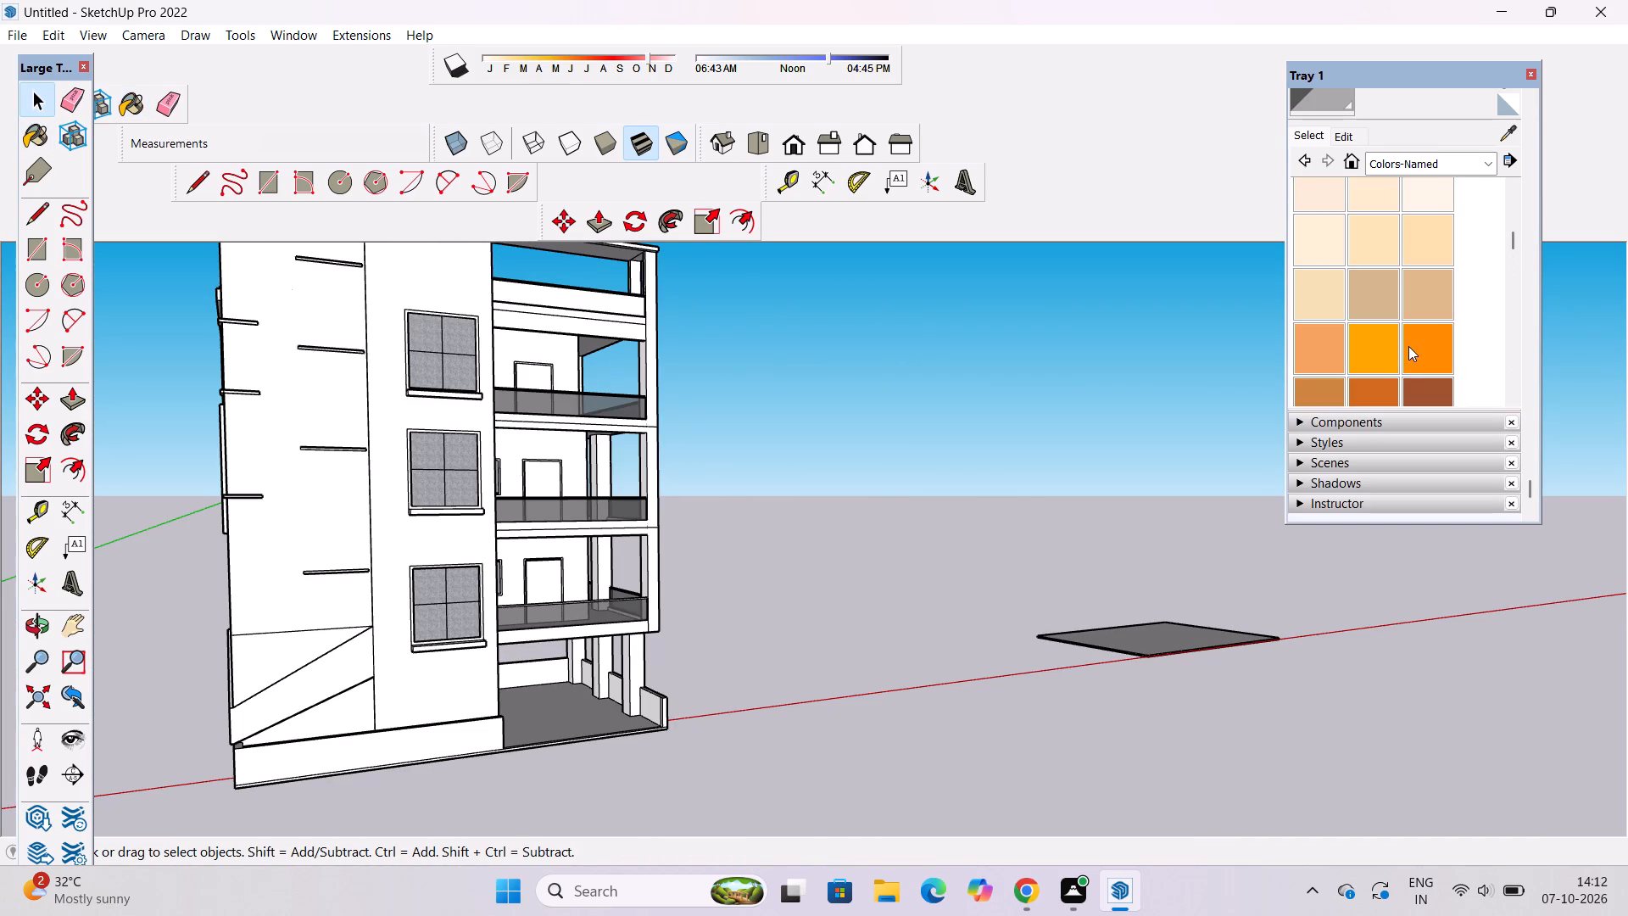
pyautogui.scroll(-1, 1408, 346)
pyautogui.scroll(2, 1337, 361)
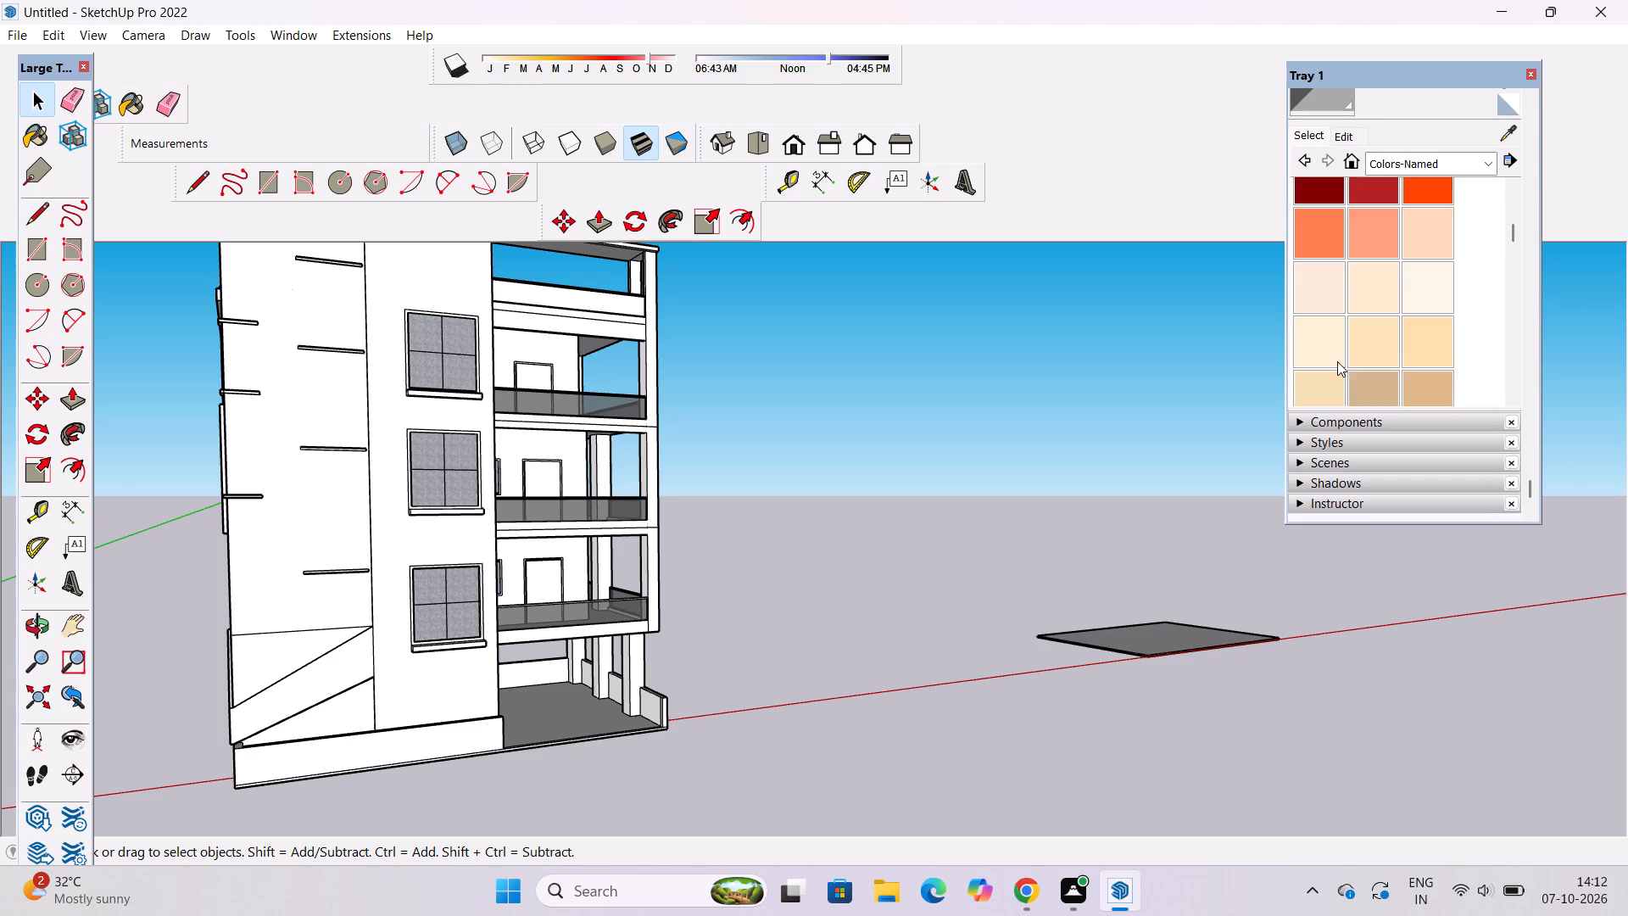
pyautogui.scroll(2, 1337, 361)
pyautogui.click(1421, 329)
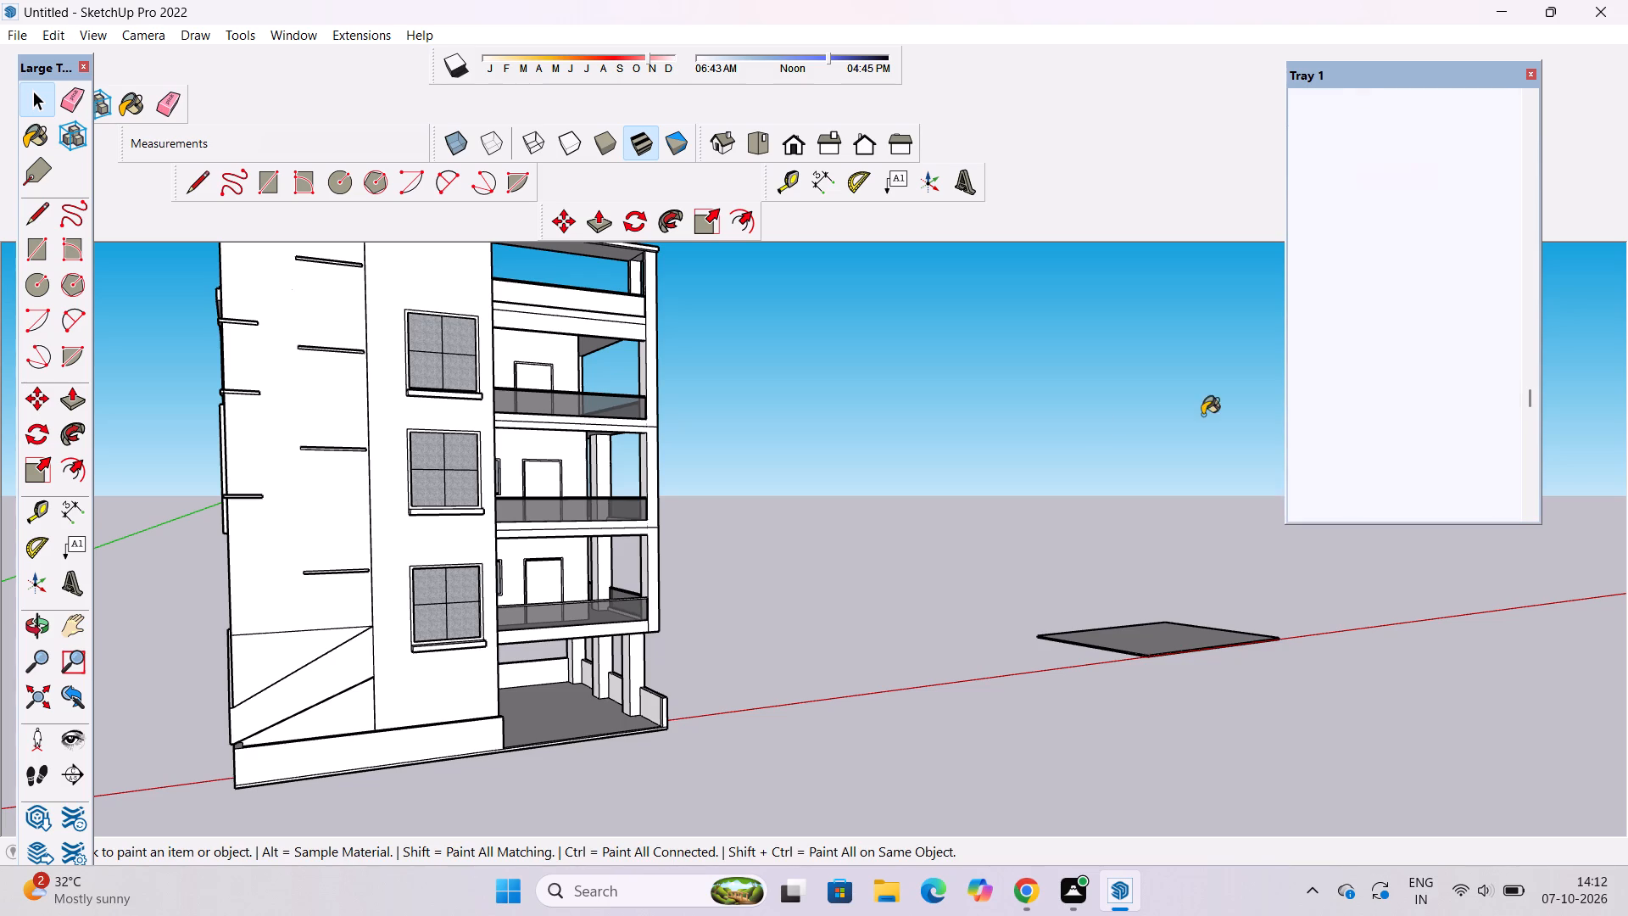
# Paint the frame of the first-floor balcony door with 0021_DarkRed.
pyautogui.press('o')
pyautogui.moveTo(984, 484); pyautogui.dragTo(841, 495)
pyautogui.scroll(4, 585, 536)
pyautogui.moveTo(588, 536); pyautogui.dragTo(582, 630)
pyautogui.keyDown('shift'); pyautogui.scroll(6, 580, 643); pyautogui.keyUp('shift')
pyautogui.keyDown('shift'); pyautogui.moveTo(593, 703); pyautogui.dragTo(605, 659); pyautogui.keyUp('shift')
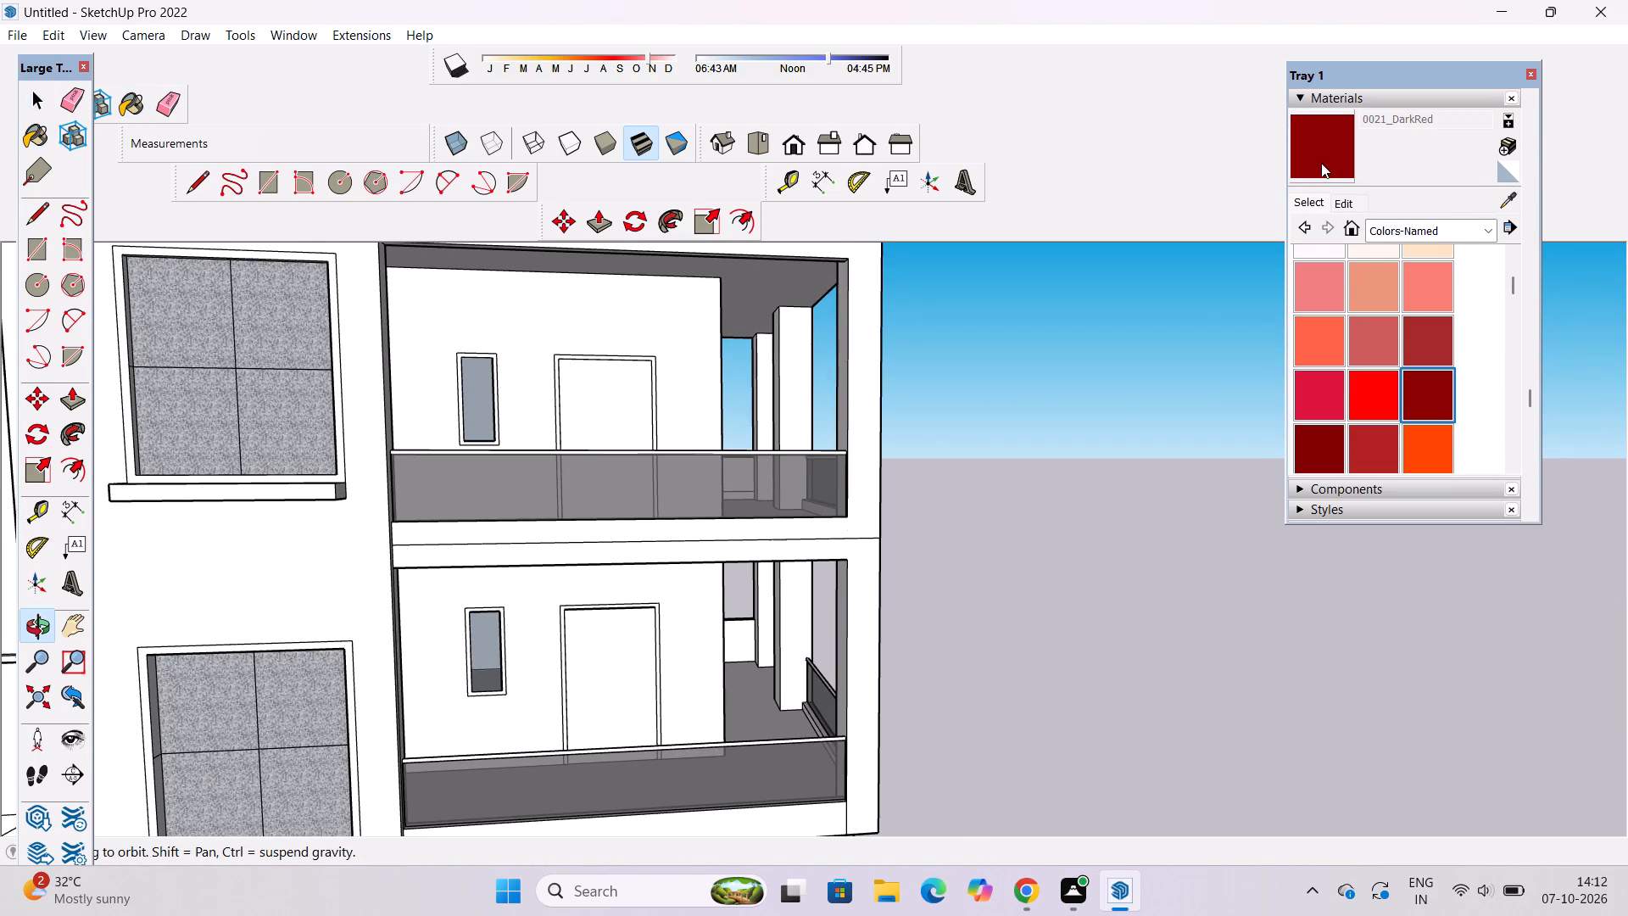
pyautogui.click(1321, 163)
pyautogui.scroll(10, 606, 681)
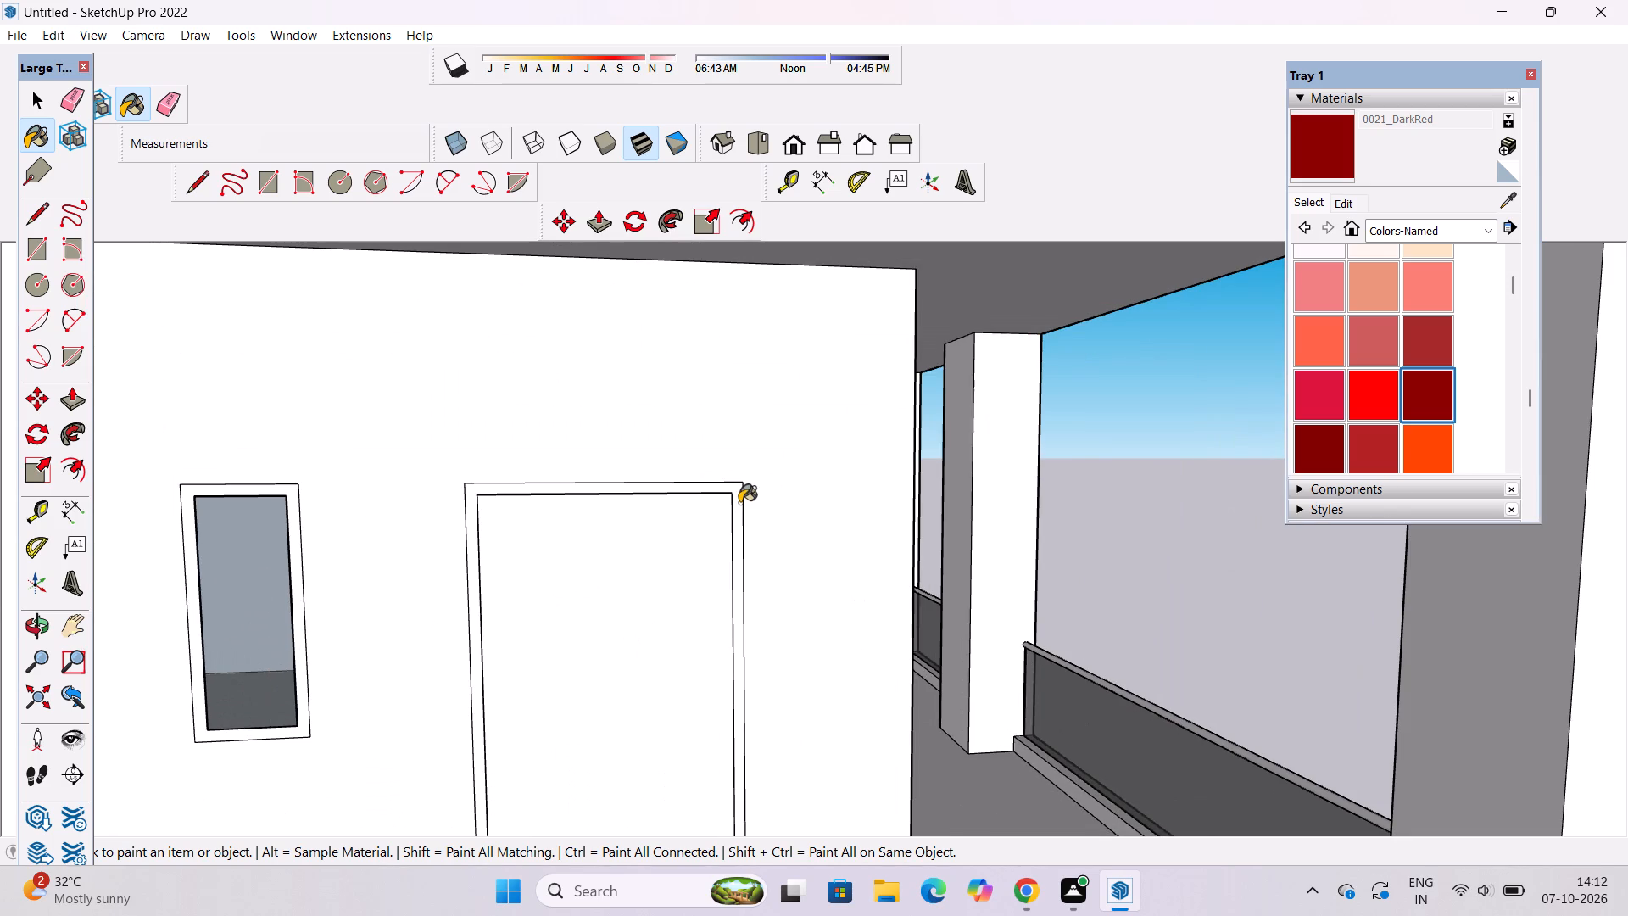
pyautogui.click(739, 503)
# Darken the 0021_DarkRed material to a deep maroon by lowering its brightness.
pyautogui.click(1342, 210)
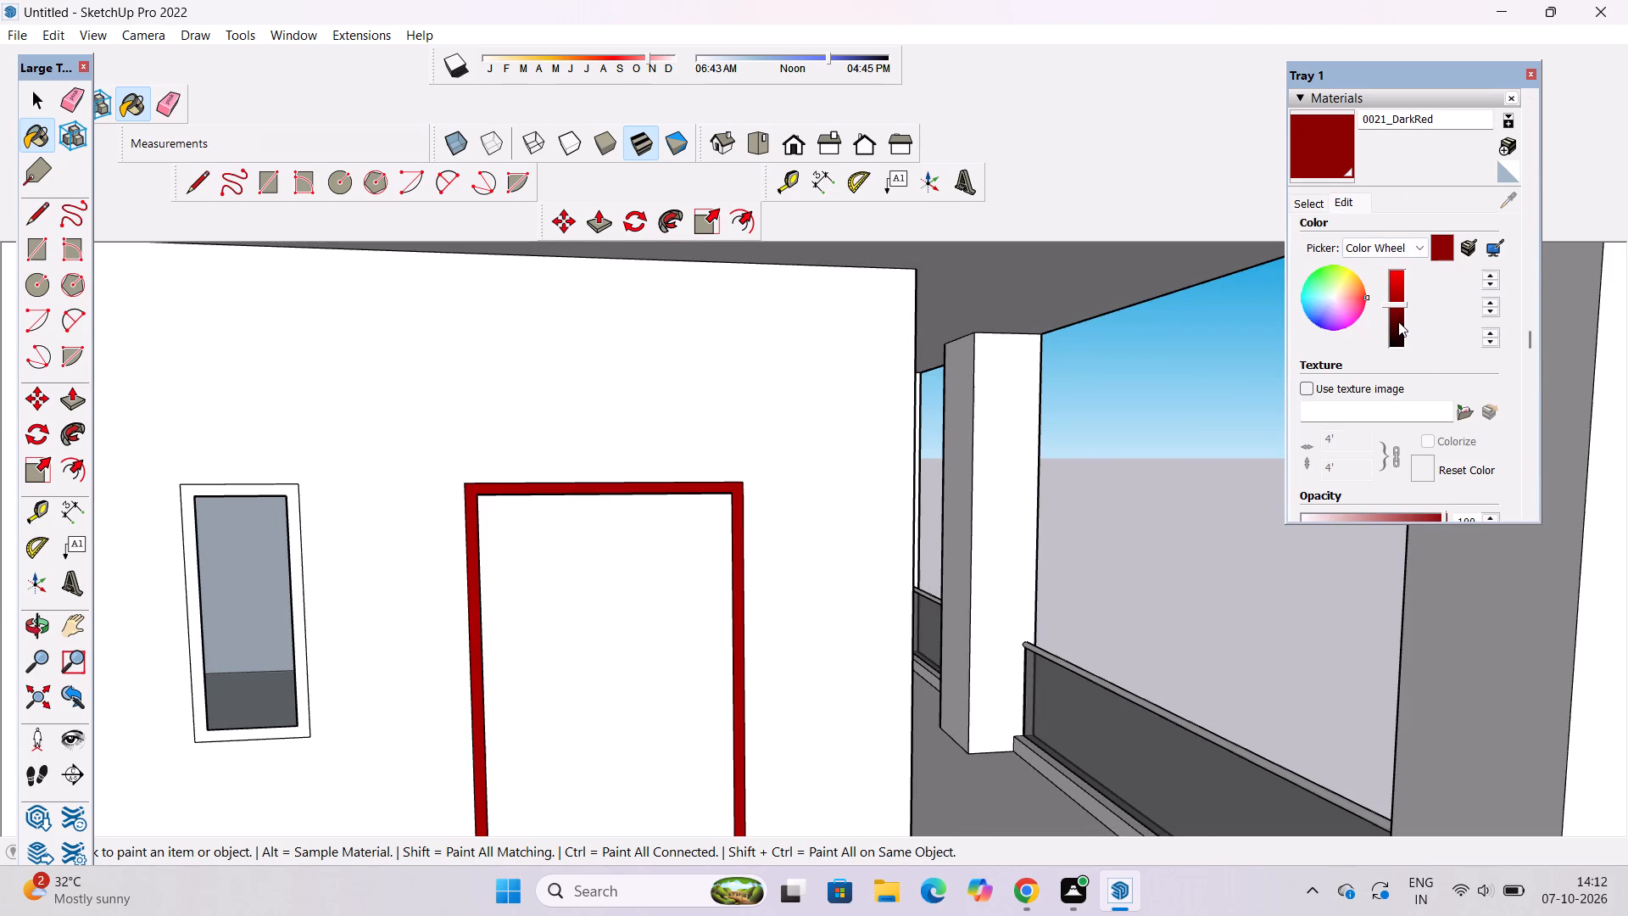
pyautogui.click(1398, 317)
pyautogui.click(1397, 321)
pyautogui.click(1397, 322)
# Paint the second-floor balcony door's panel and frame with the darkened 0021_DarkRed material.
pyautogui.scroll(-2, 843, 369)
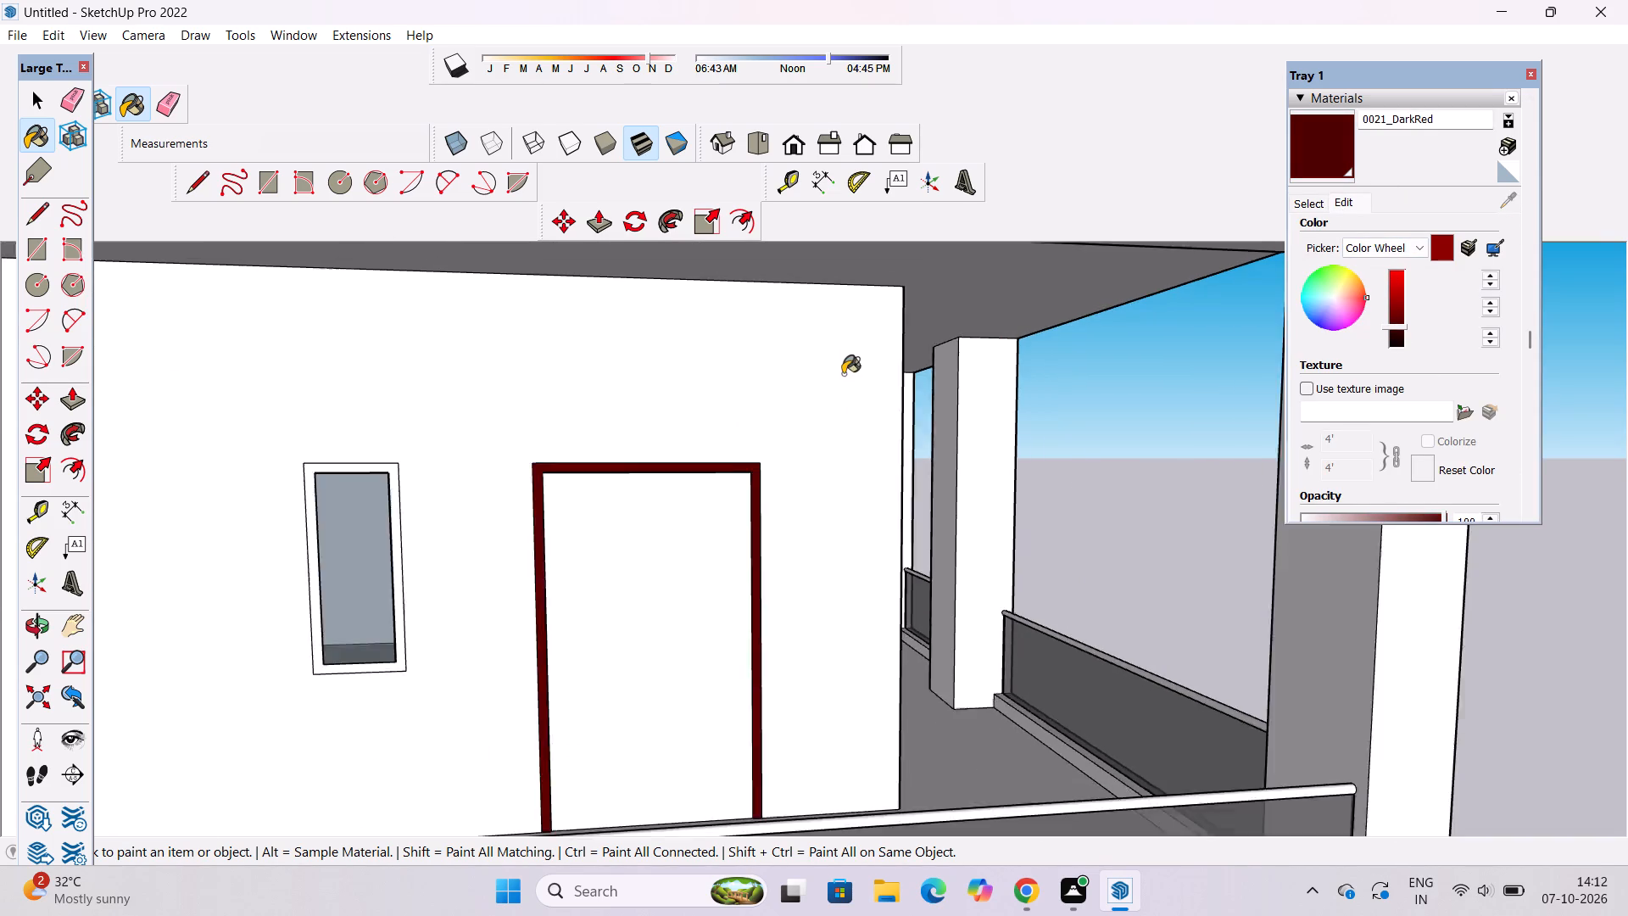
pyautogui.scroll(-14, 843, 374)
pyautogui.scroll(11, 768, 281)
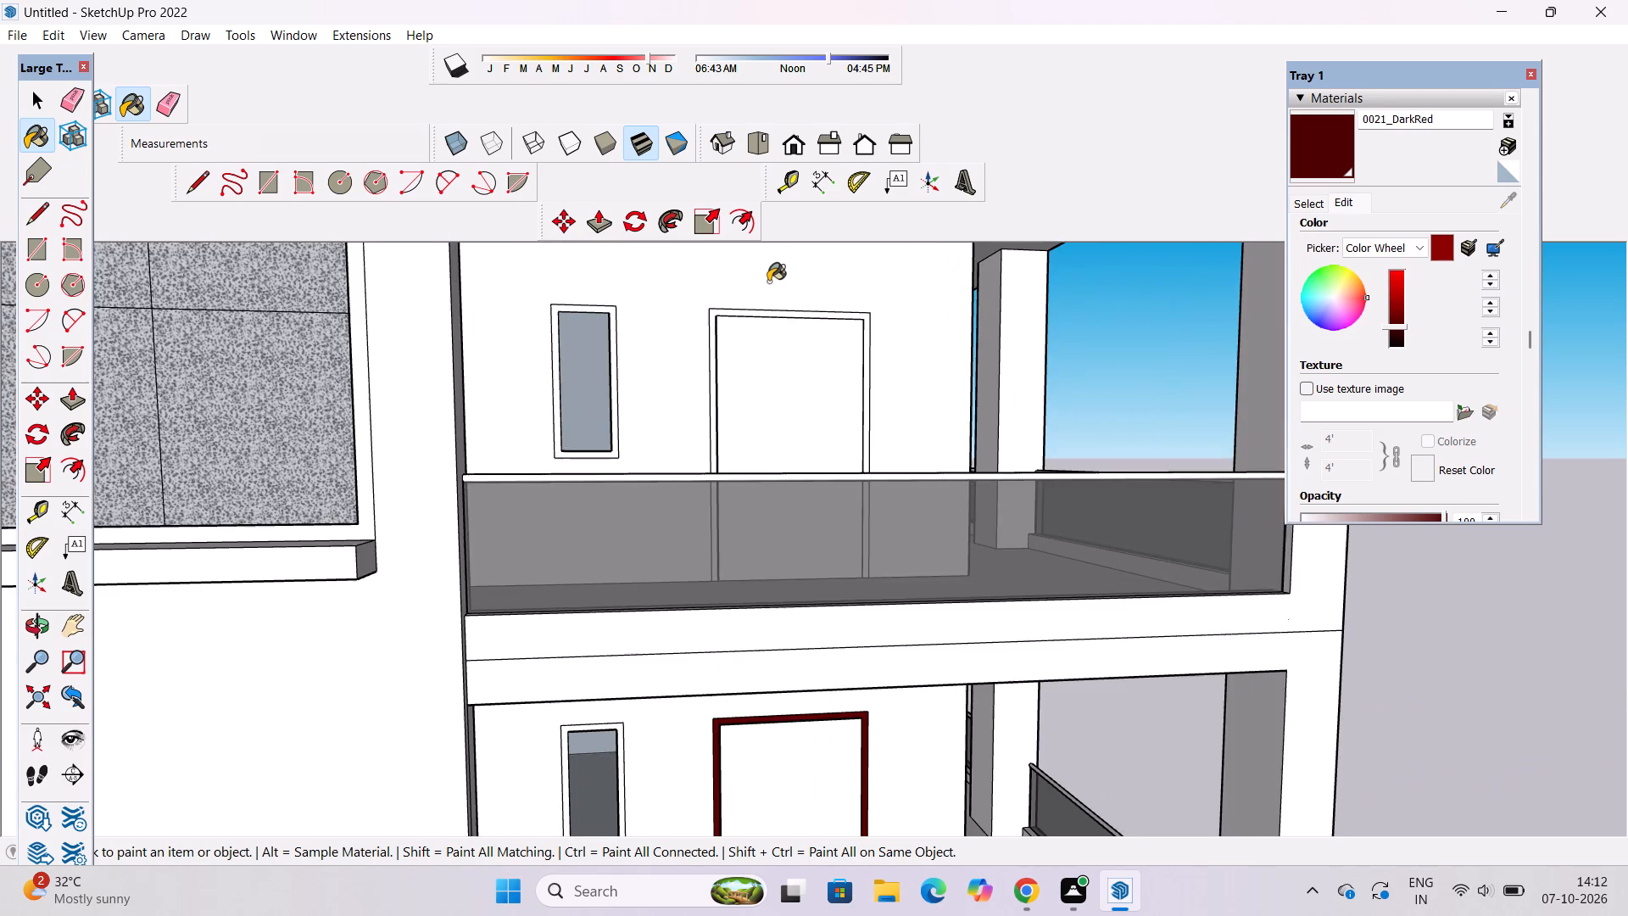
pyautogui.click(778, 348)
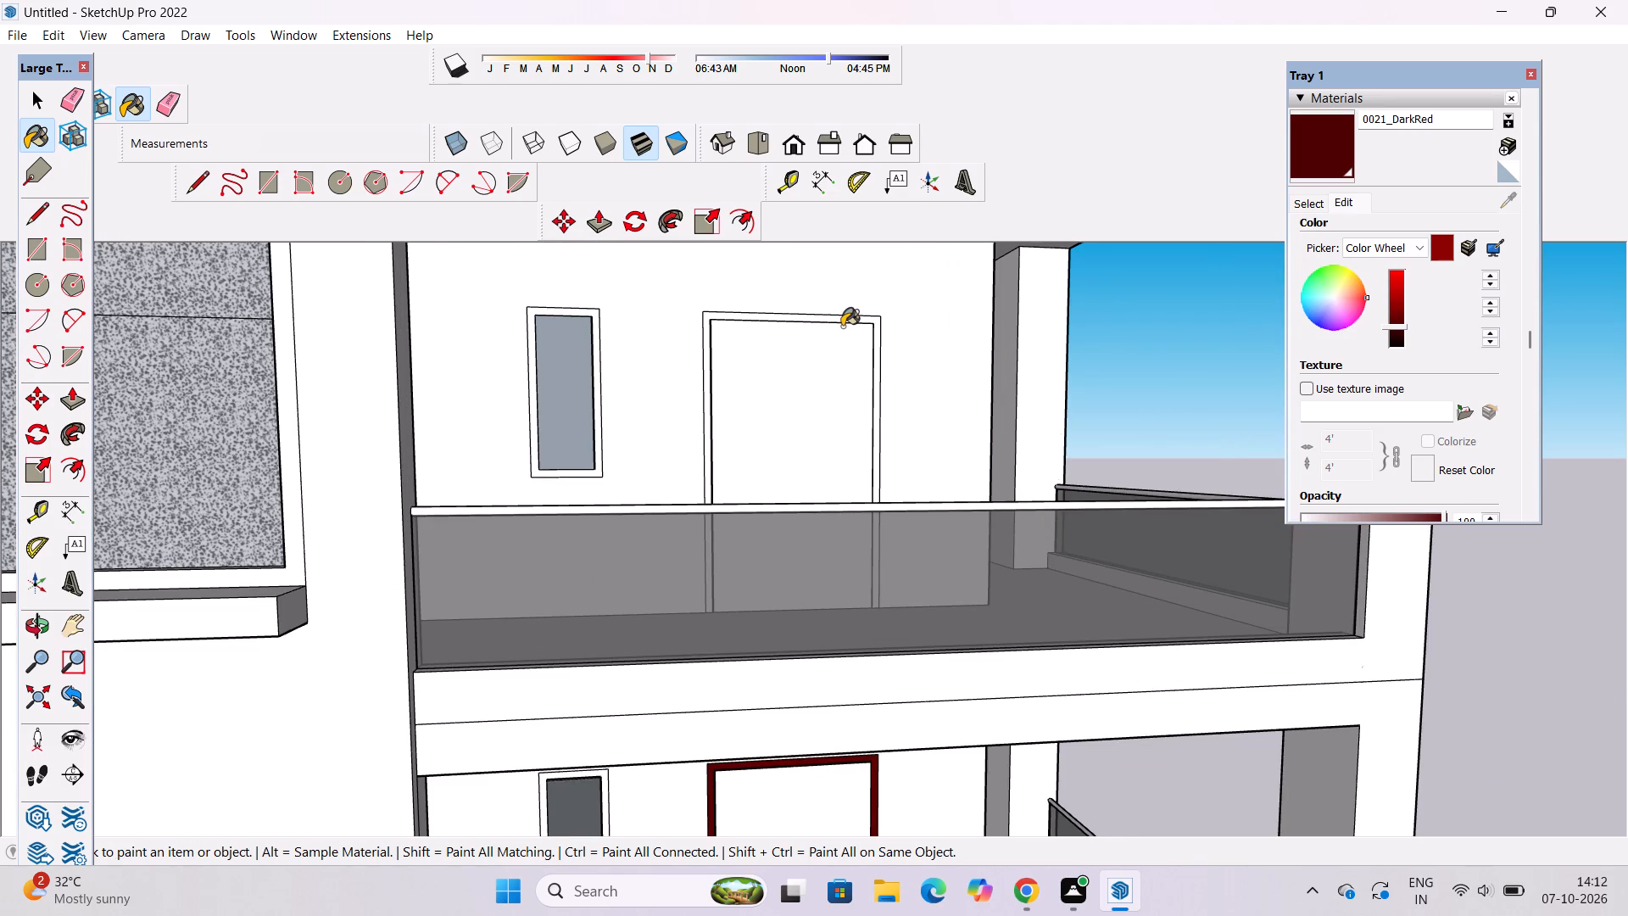
pyautogui.click(842, 323)
pyautogui.scroll(2, 861, 321)
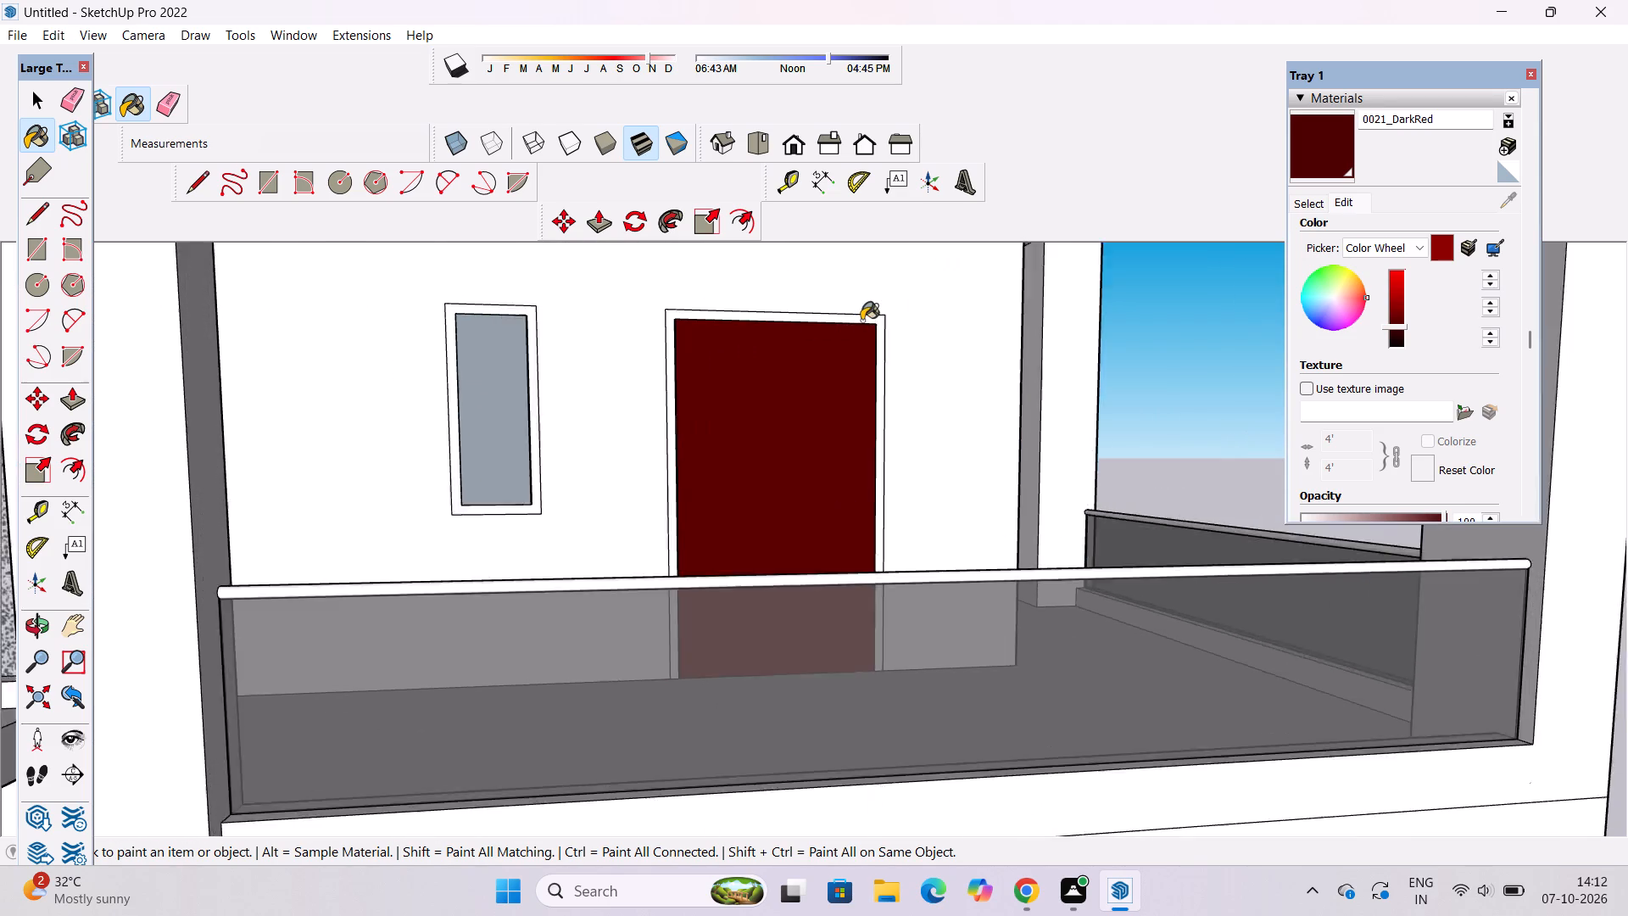
pyautogui.scroll(9, 861, 321)
pyautogui.click(884, 314)
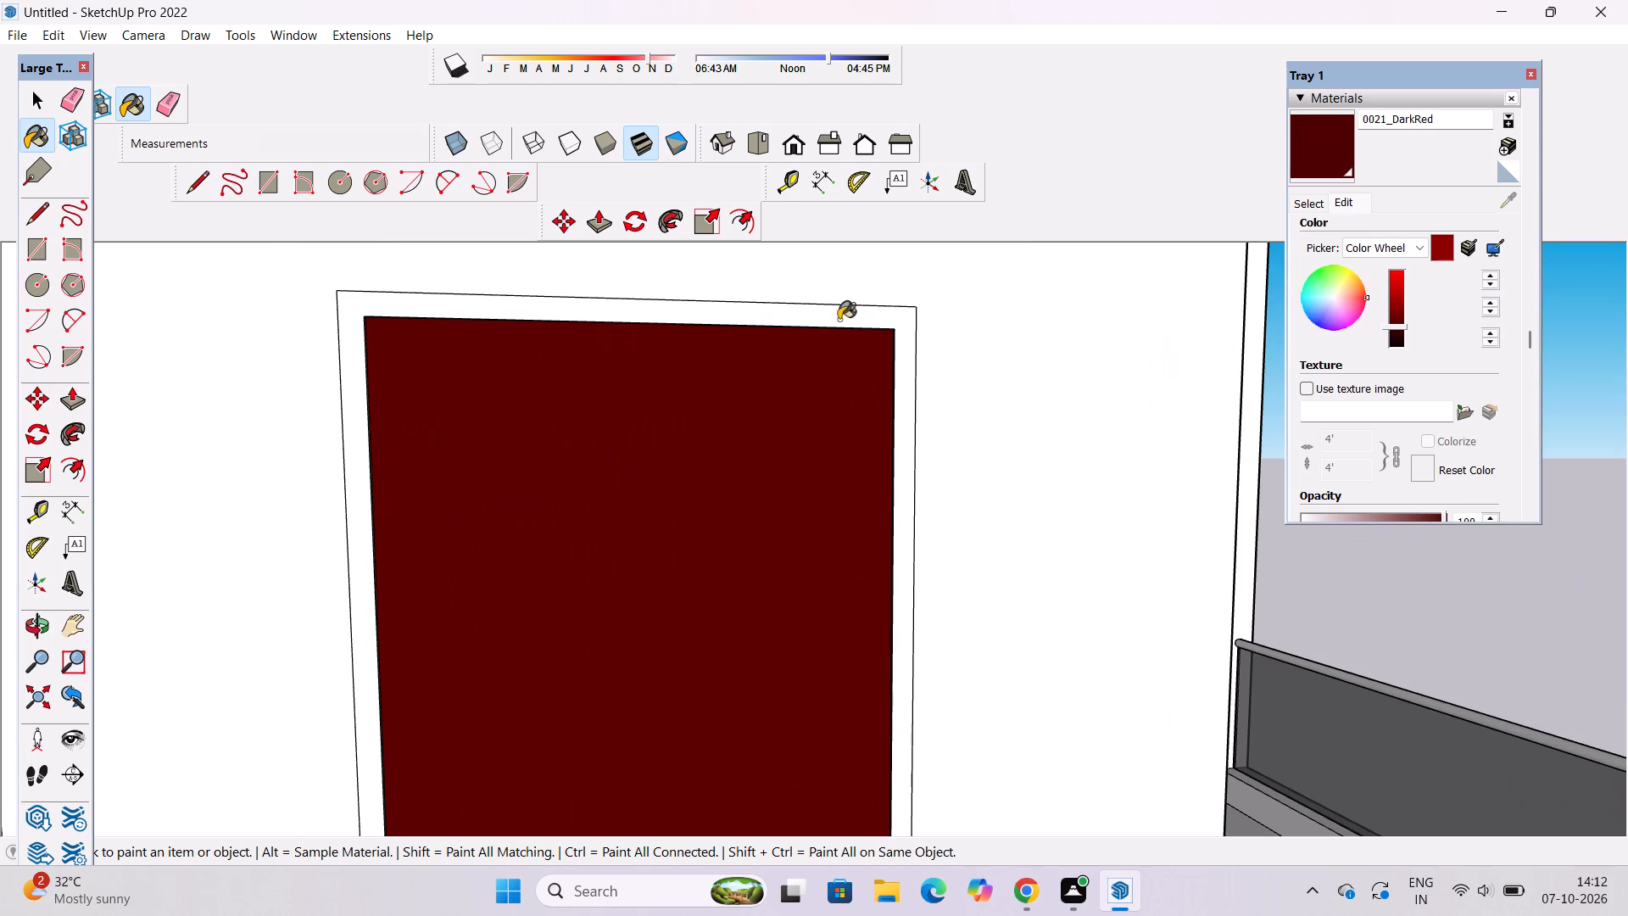
# Paint the first-floor balcony door's panel with the darkened 0021_DarkRed material.
pyautogui.scroll(-19, 836, 310)
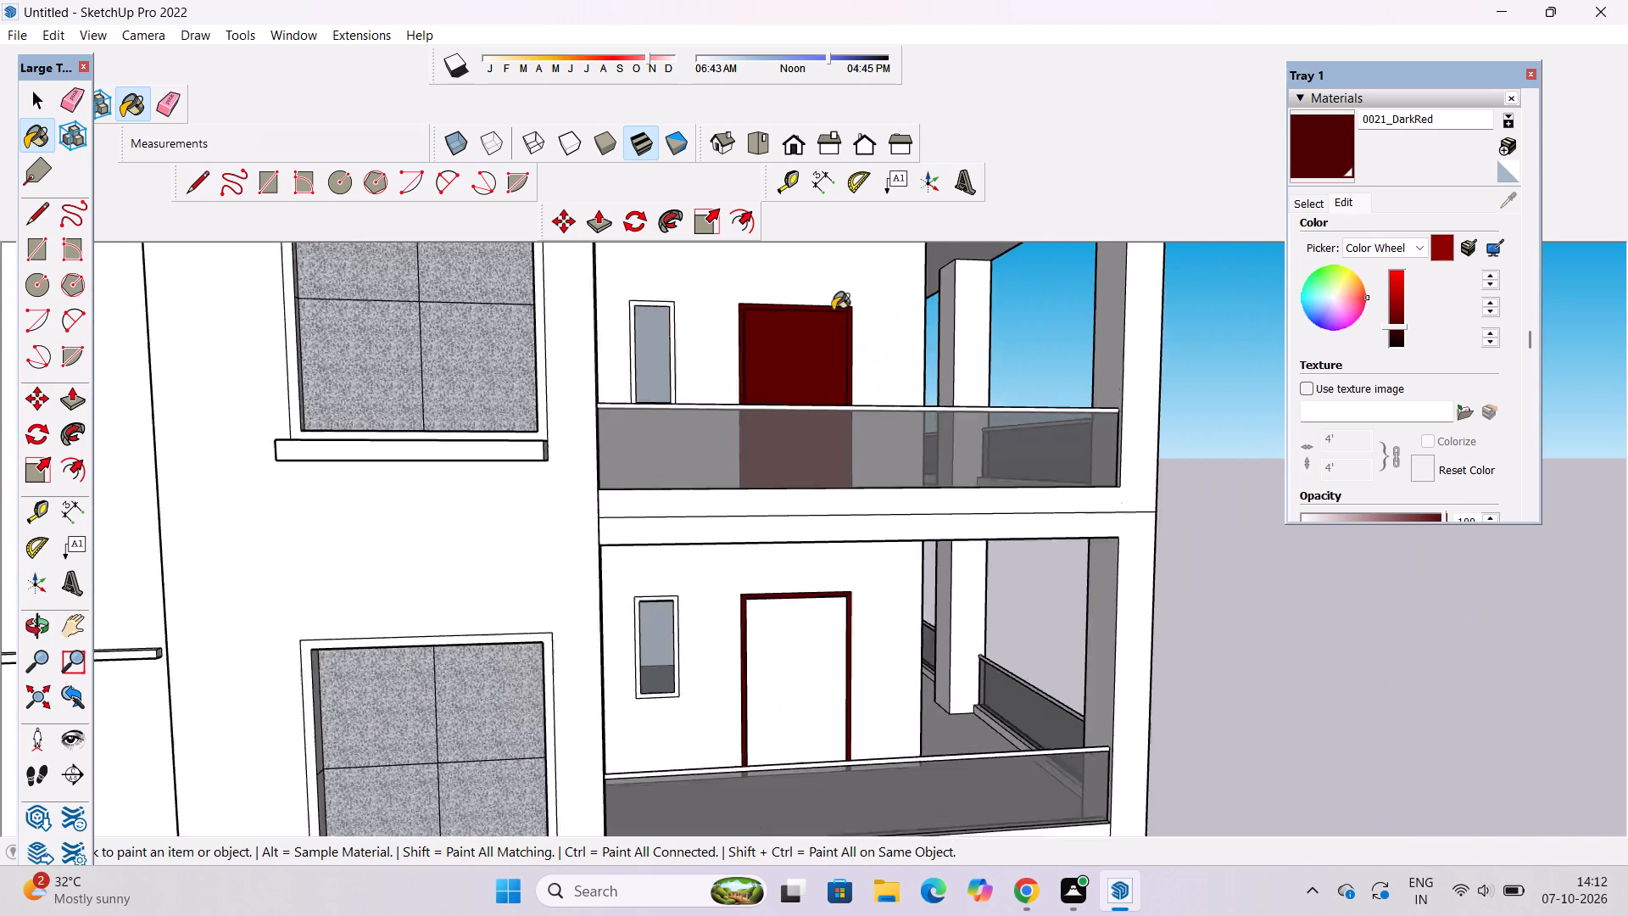
pyautogui.scroll(-2, 833, 310)
pyautogui.scroll(5, 783, 559)
pyautogui.click(806, 530)
# Paint the third-floor balcony door's frame and panel with the darkened 0021_DarkRed material.
pyautogui.scroll(-14, 533, 619)
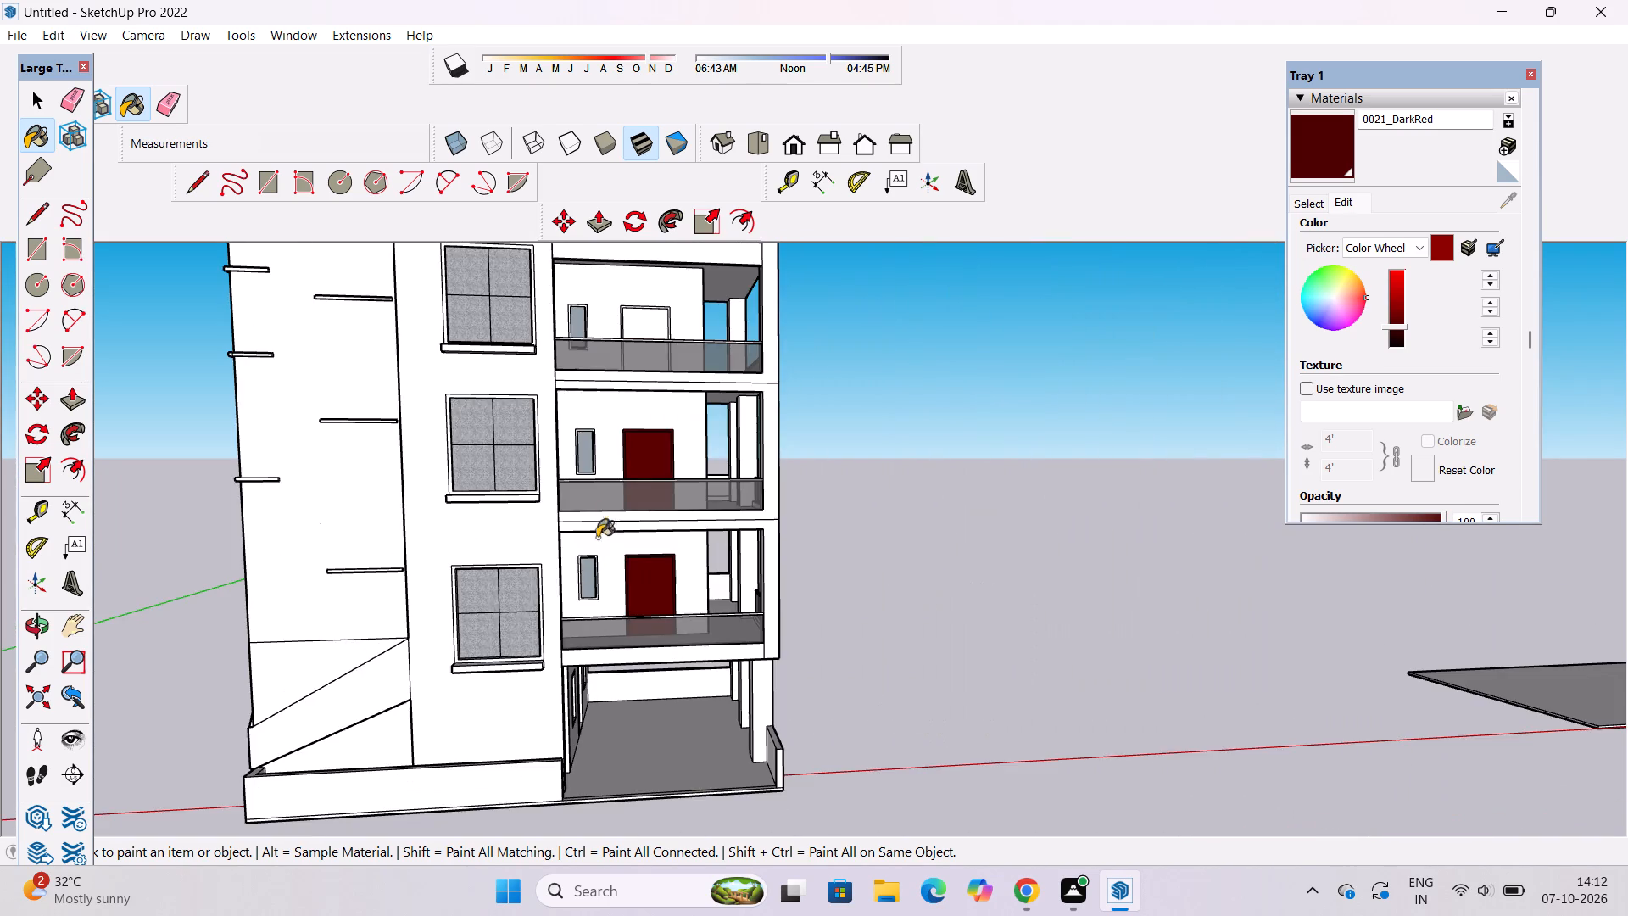
pyautogui.scroll(-4, 610, 563)
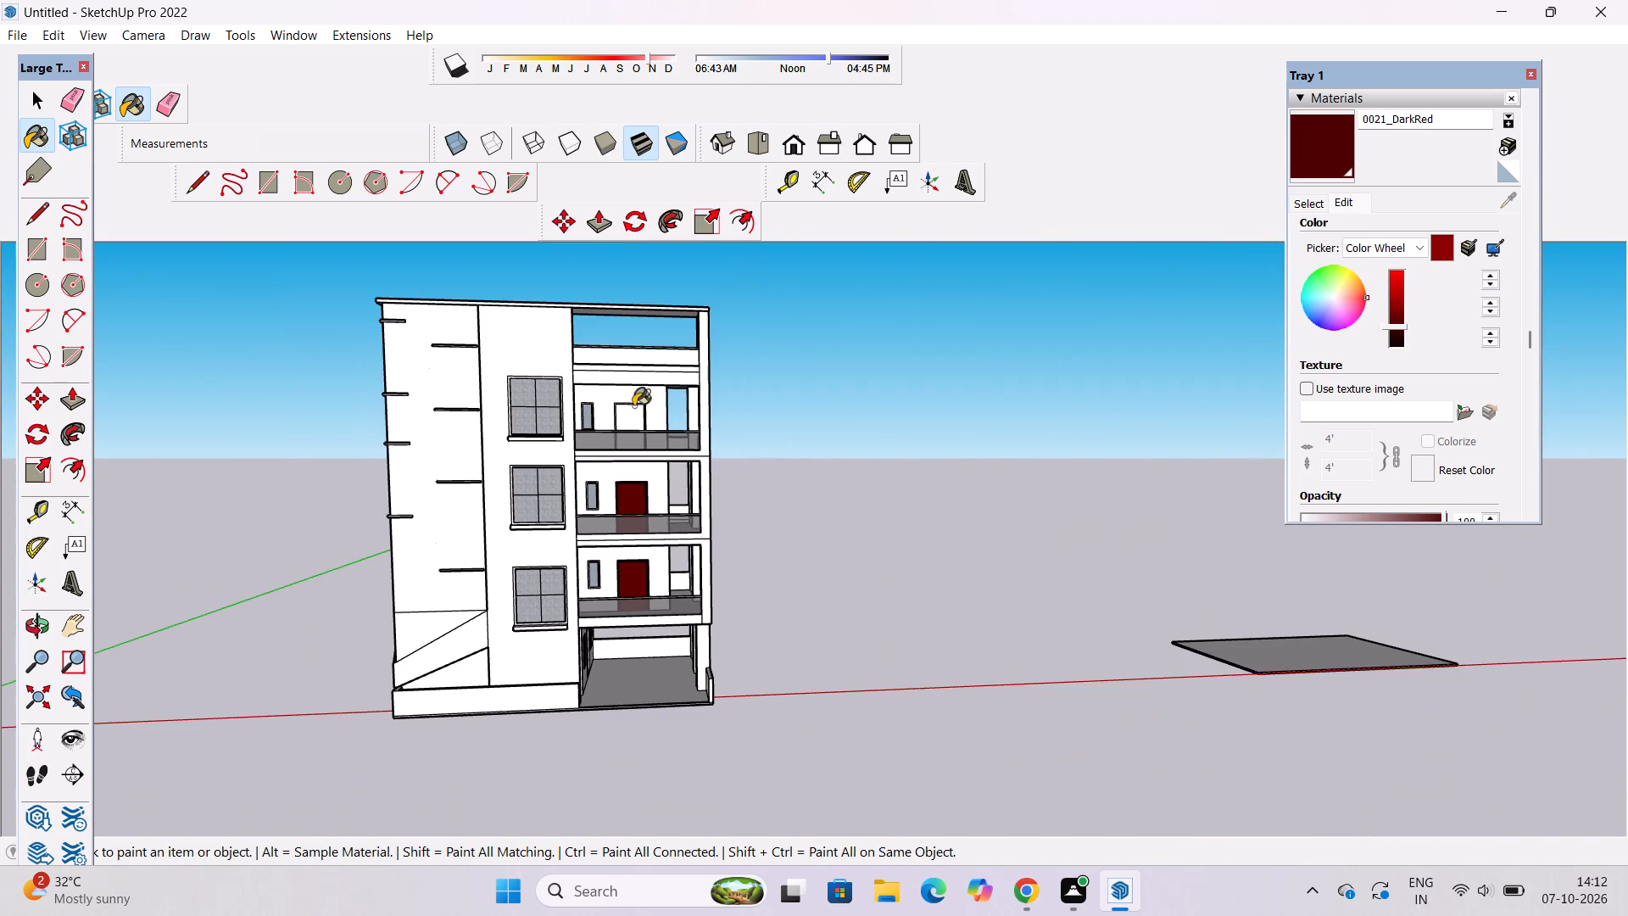
pyautogui.scroll(9, 633, 397)
pyautogui.scroll(13, 638, 404)
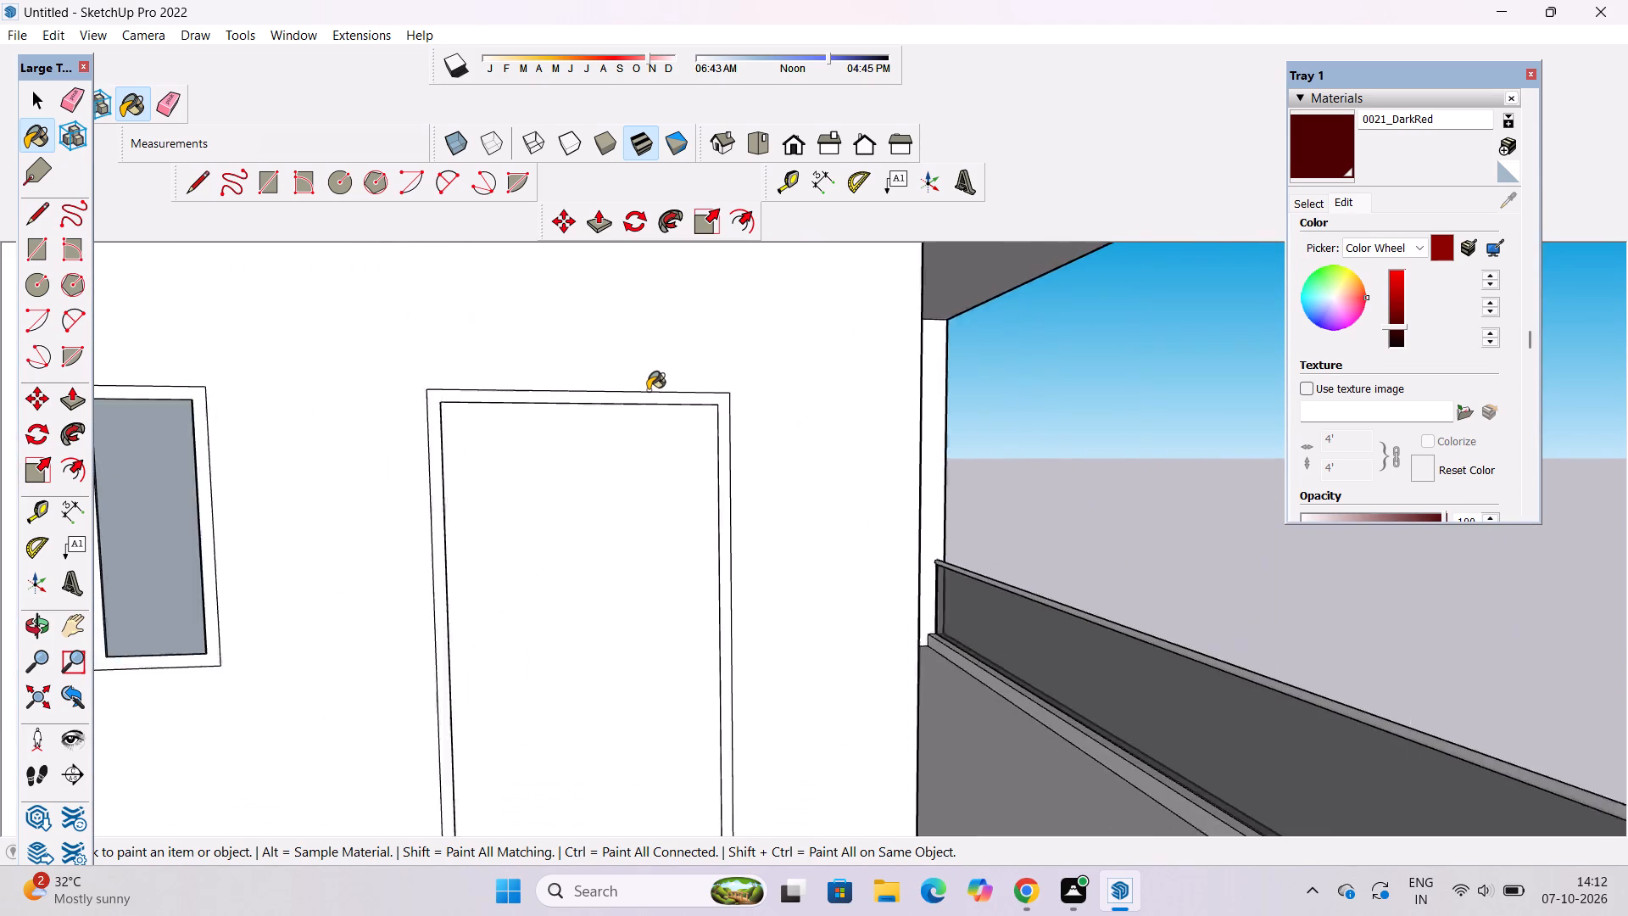
pyautogui.scroll(15, 648, 390)
pyautogui.click(775, 417)
pyautogui.click(777, 487)
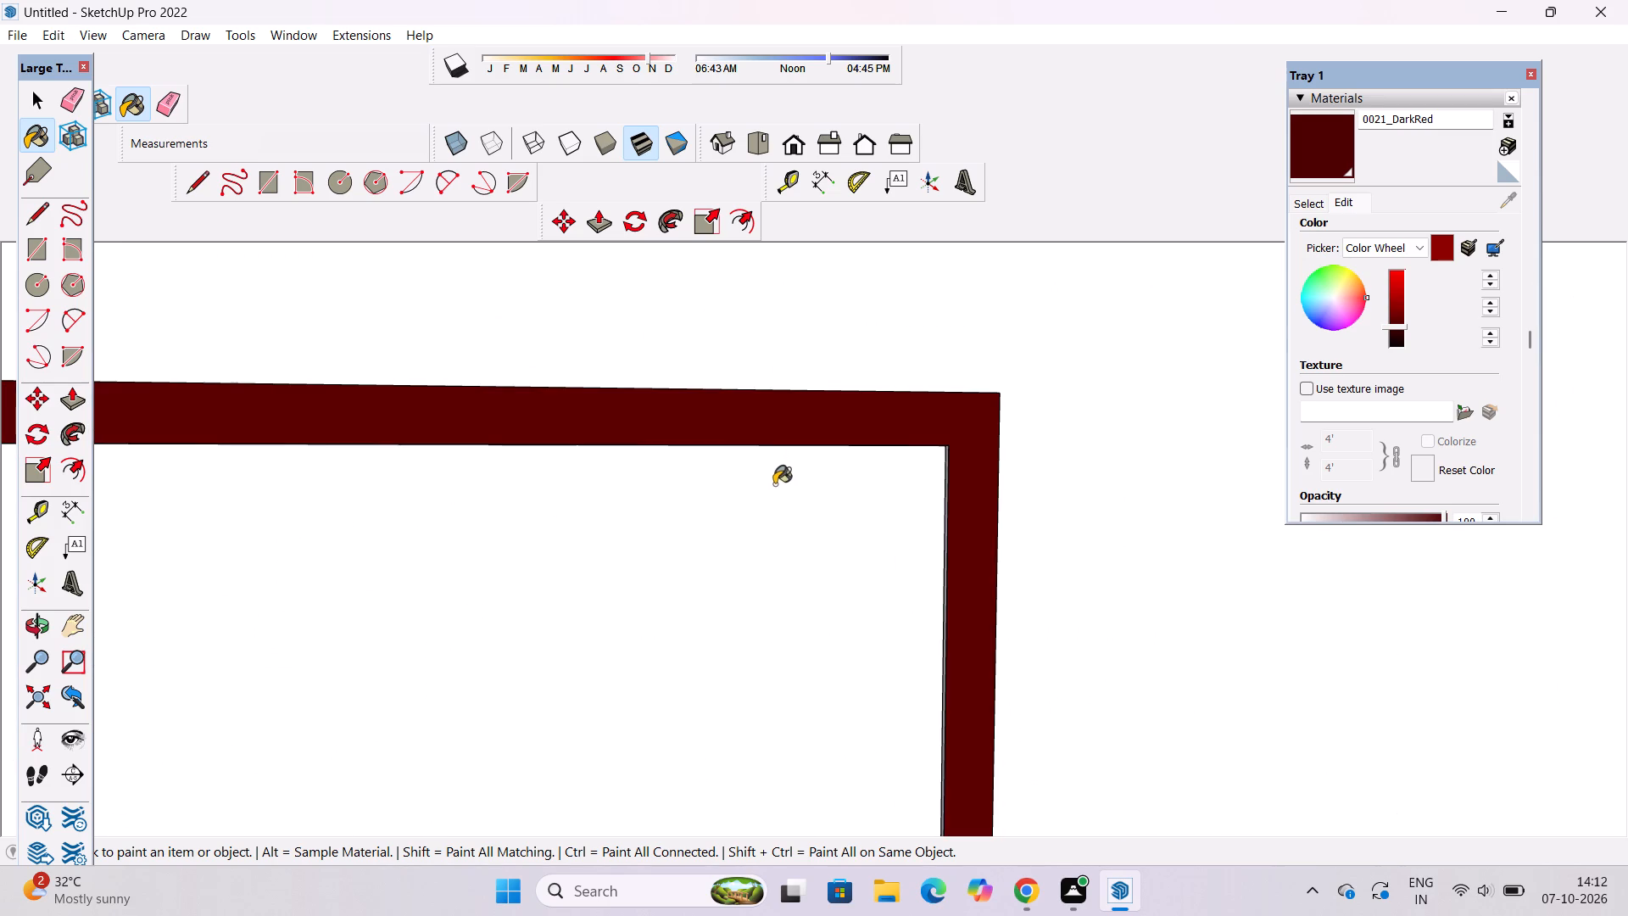
# Paint the right and top inner edges of the third-floor door recess with the darkened 0021_DarkRed material.
pyautogui.press('o')
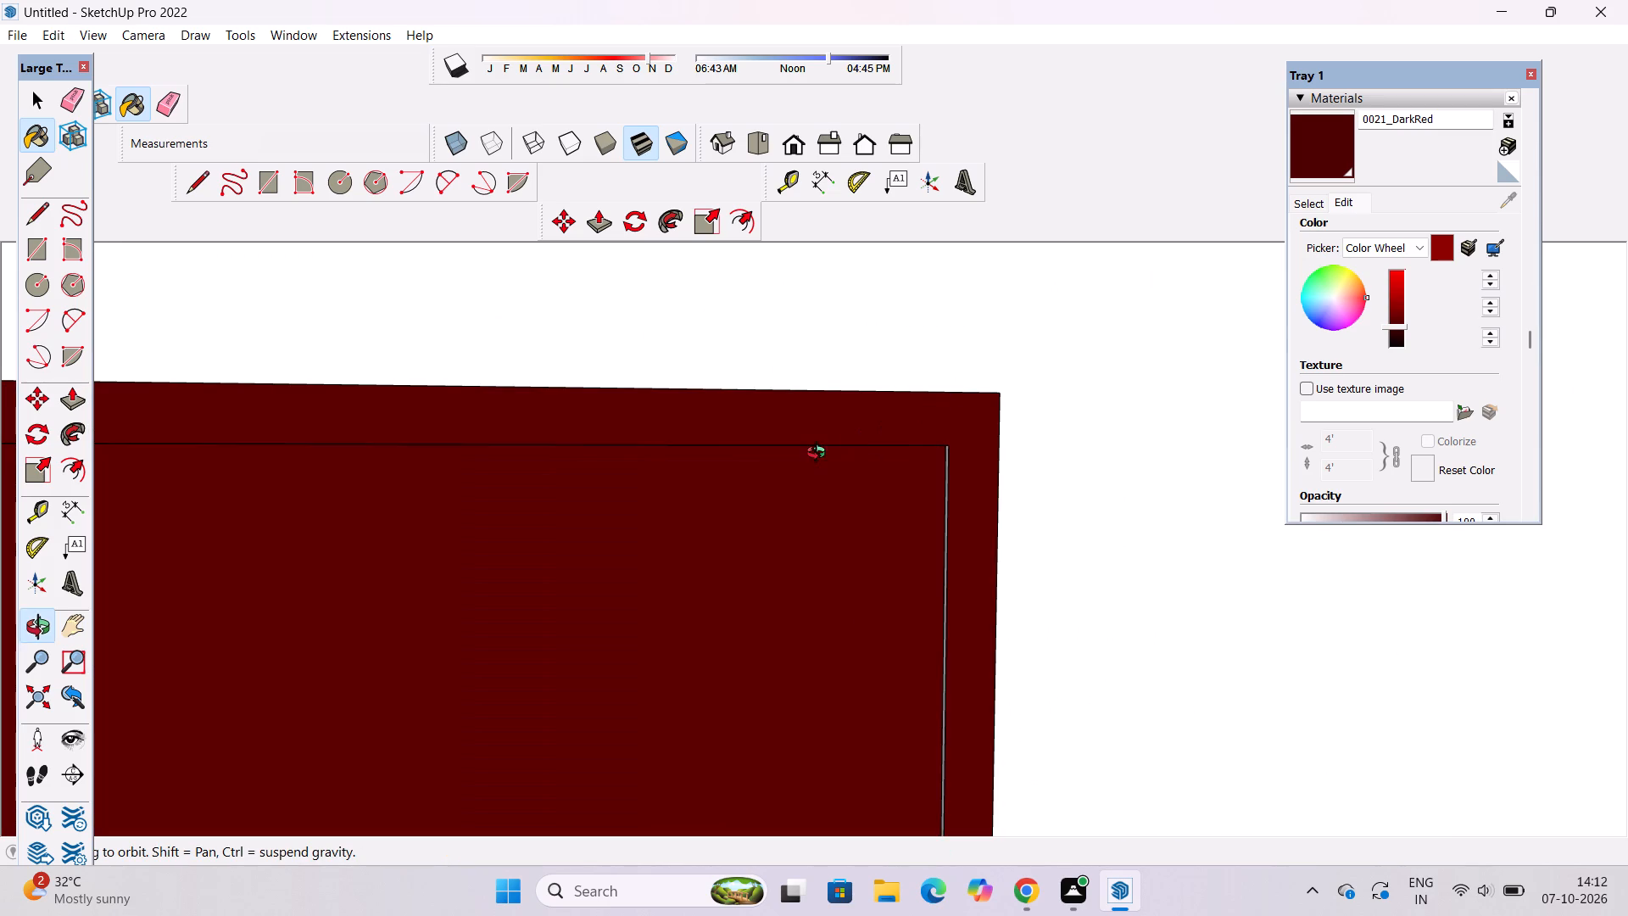
pyautogui.moveTo(750, 511); pyautogui.dragTo(814, 432)
pyautogui.keyDown('shift'); pyautogui.moveTo(834, 494); pyautogui.dragTo(856, 480); pyautogui.keyUp('shift')
pyautogui.moveTo(860, 504); pyautogui.dragTo(853, 481)
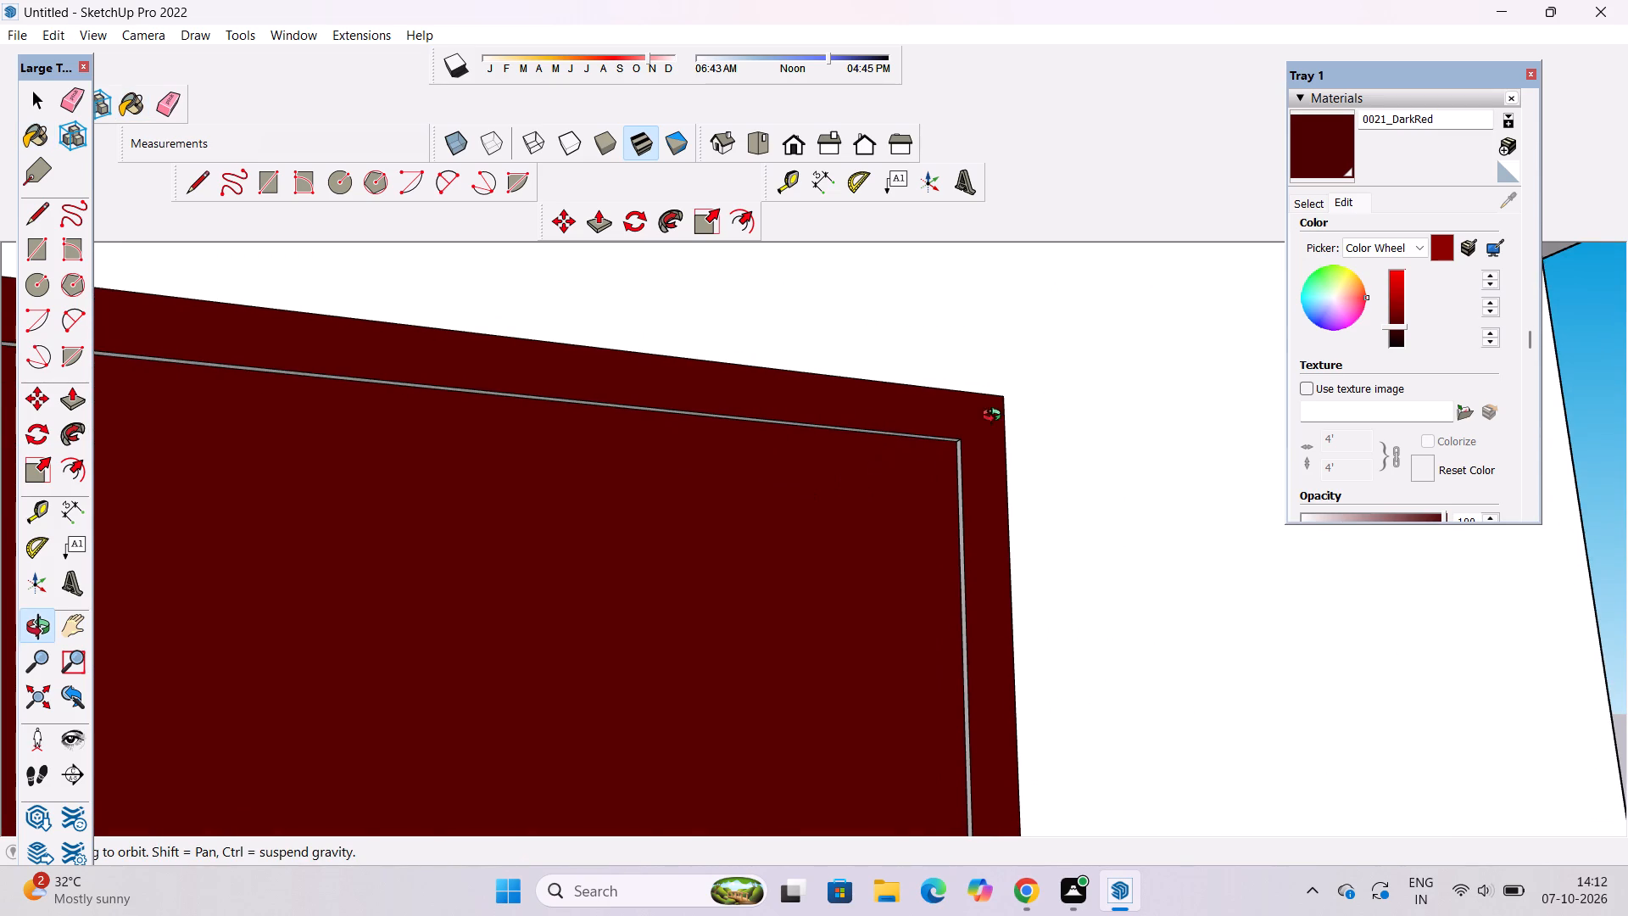
pyautogui.click(1327, 157)
pyautogui.scroll(15, 973, 496)
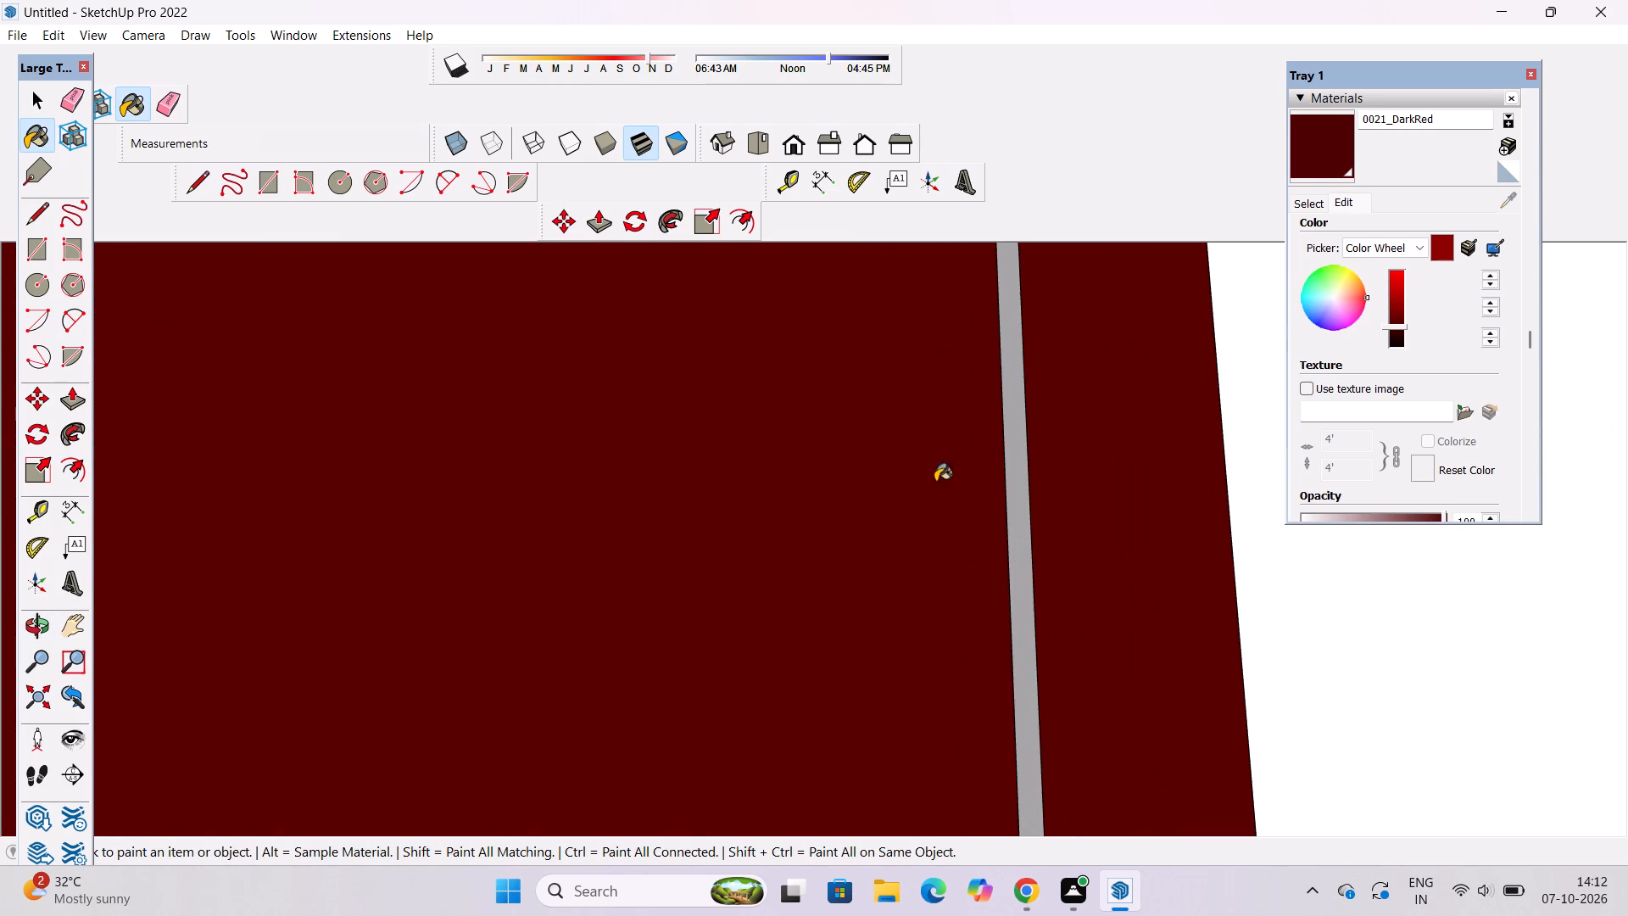
pyautogui.click(1012, 427)
pyautogui.scroll(-6, 895, 629)
pyautogui.scroll(2, 947, 322)
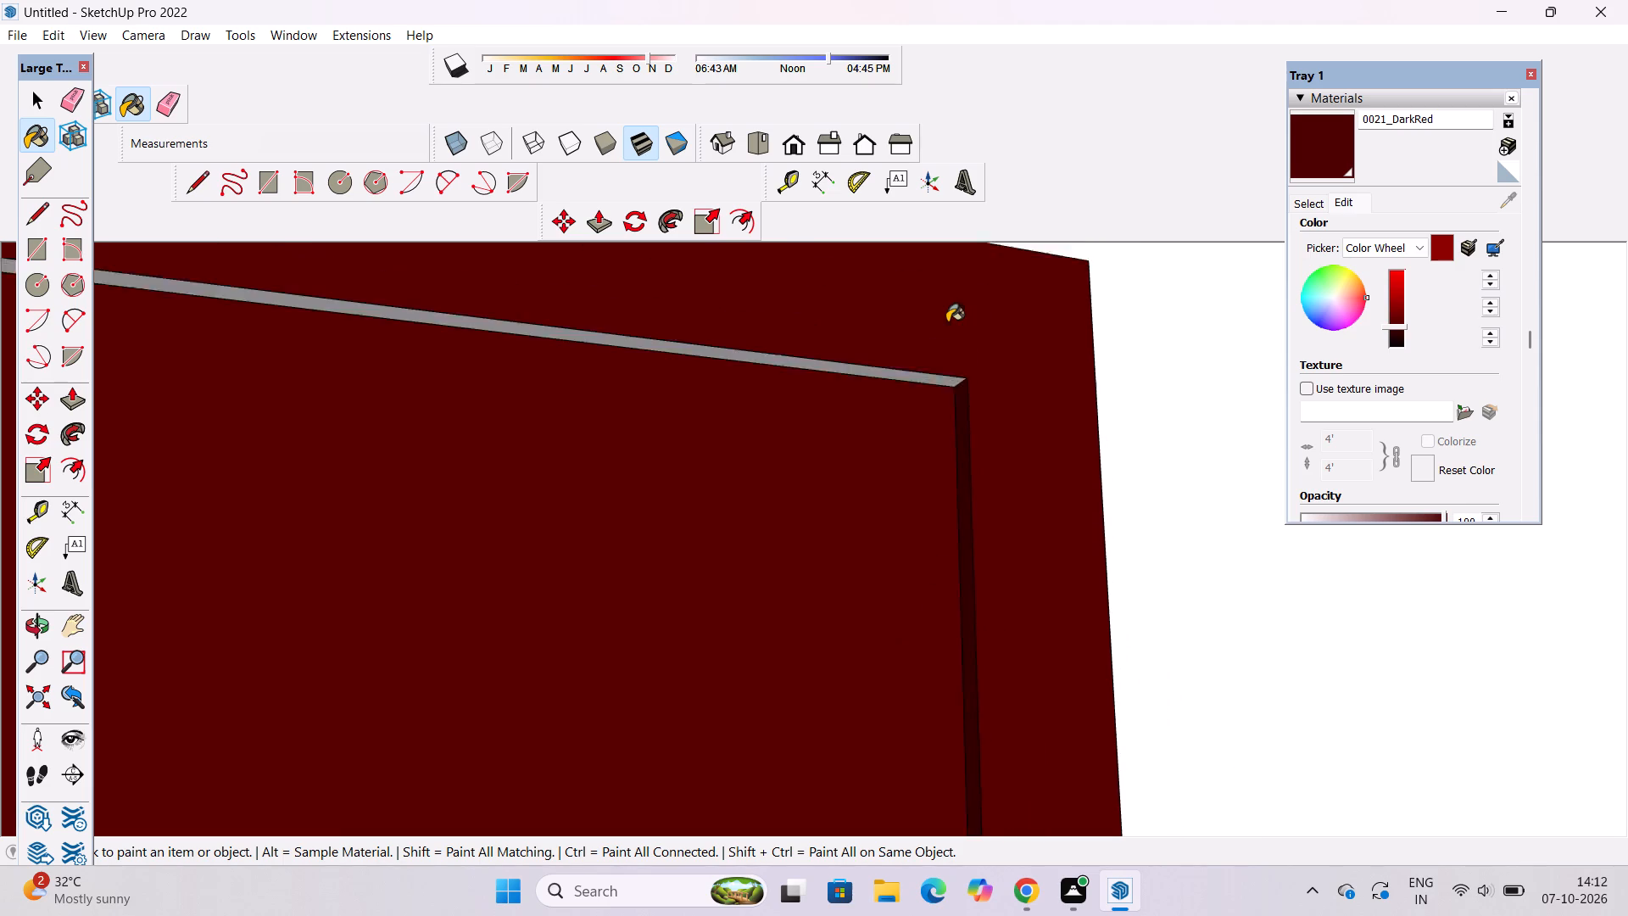
pyautogui.scroll(7, 947, 322)
pyautogui.click(935, 416)
pyautogui.scroll(-6, 1017, 367)
# Paint the left inner edge of the third-floor door recess with the darkened 0021_DarkRed material.
pyautogui.press('o')
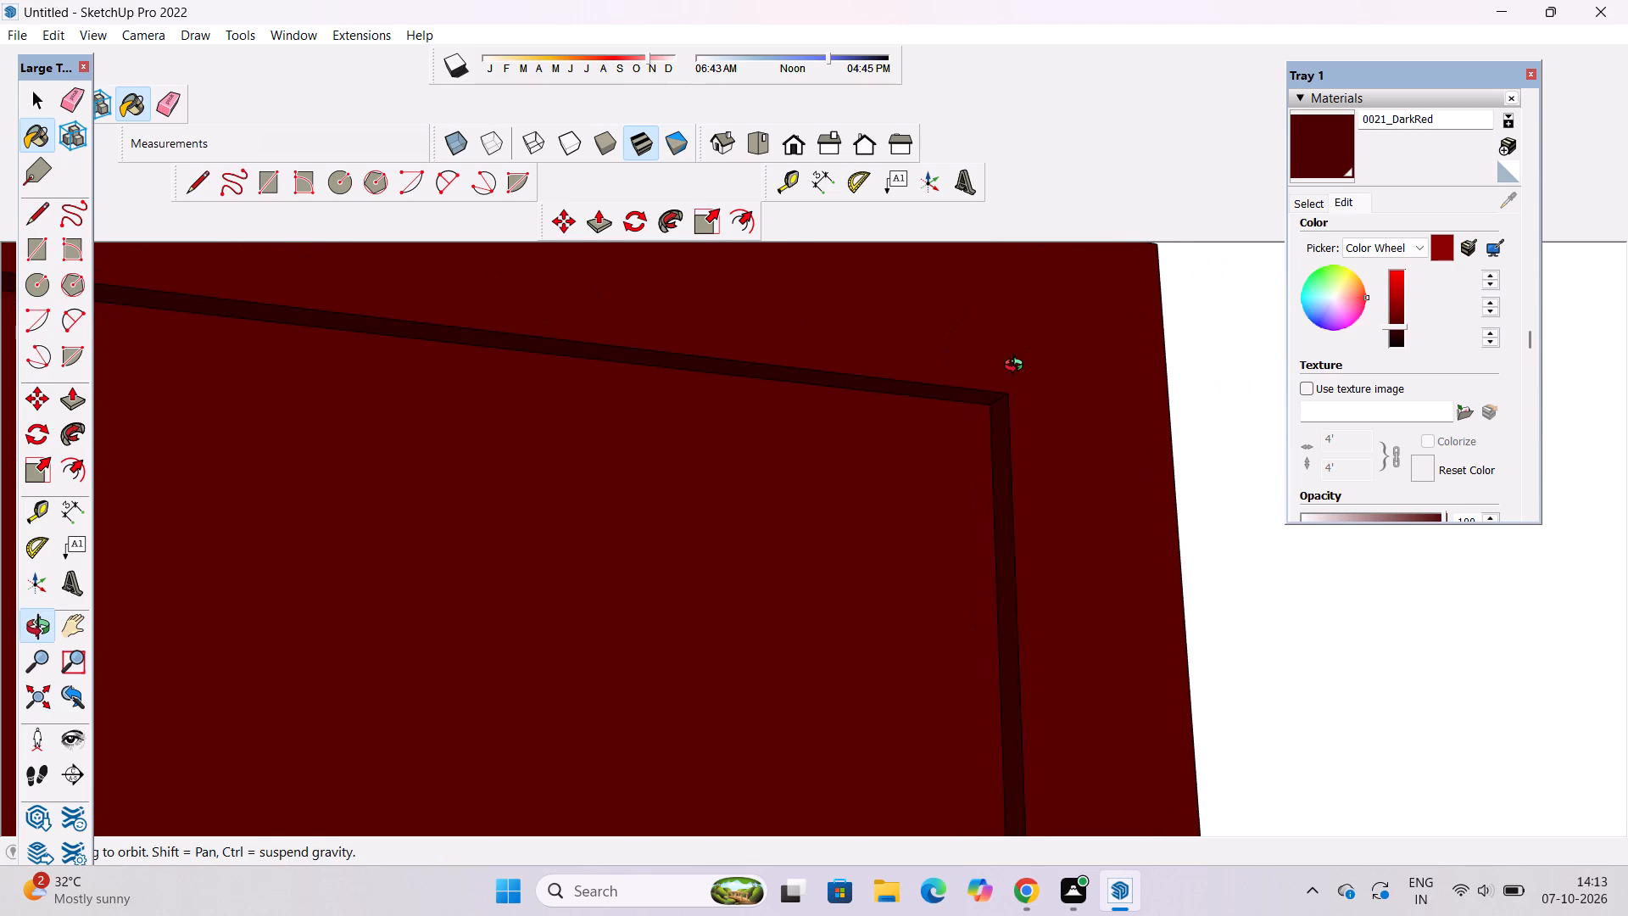
pyautogui.scroll(-5, 1017, 367)
pyautogui.moveTo(919, 429); pyautogui.dragTo(784, 461)
pyautogui.scroll(-4, 783, 461)
pyautogui.keyDown('shift'); pyautogui.moveTo(709, 485); pyautogui.dragTo(1054, 335); pyautogui.keyUp('shift')
pyautogui.moveTo(925, 392); pyautogui.dragTo(701, 434)
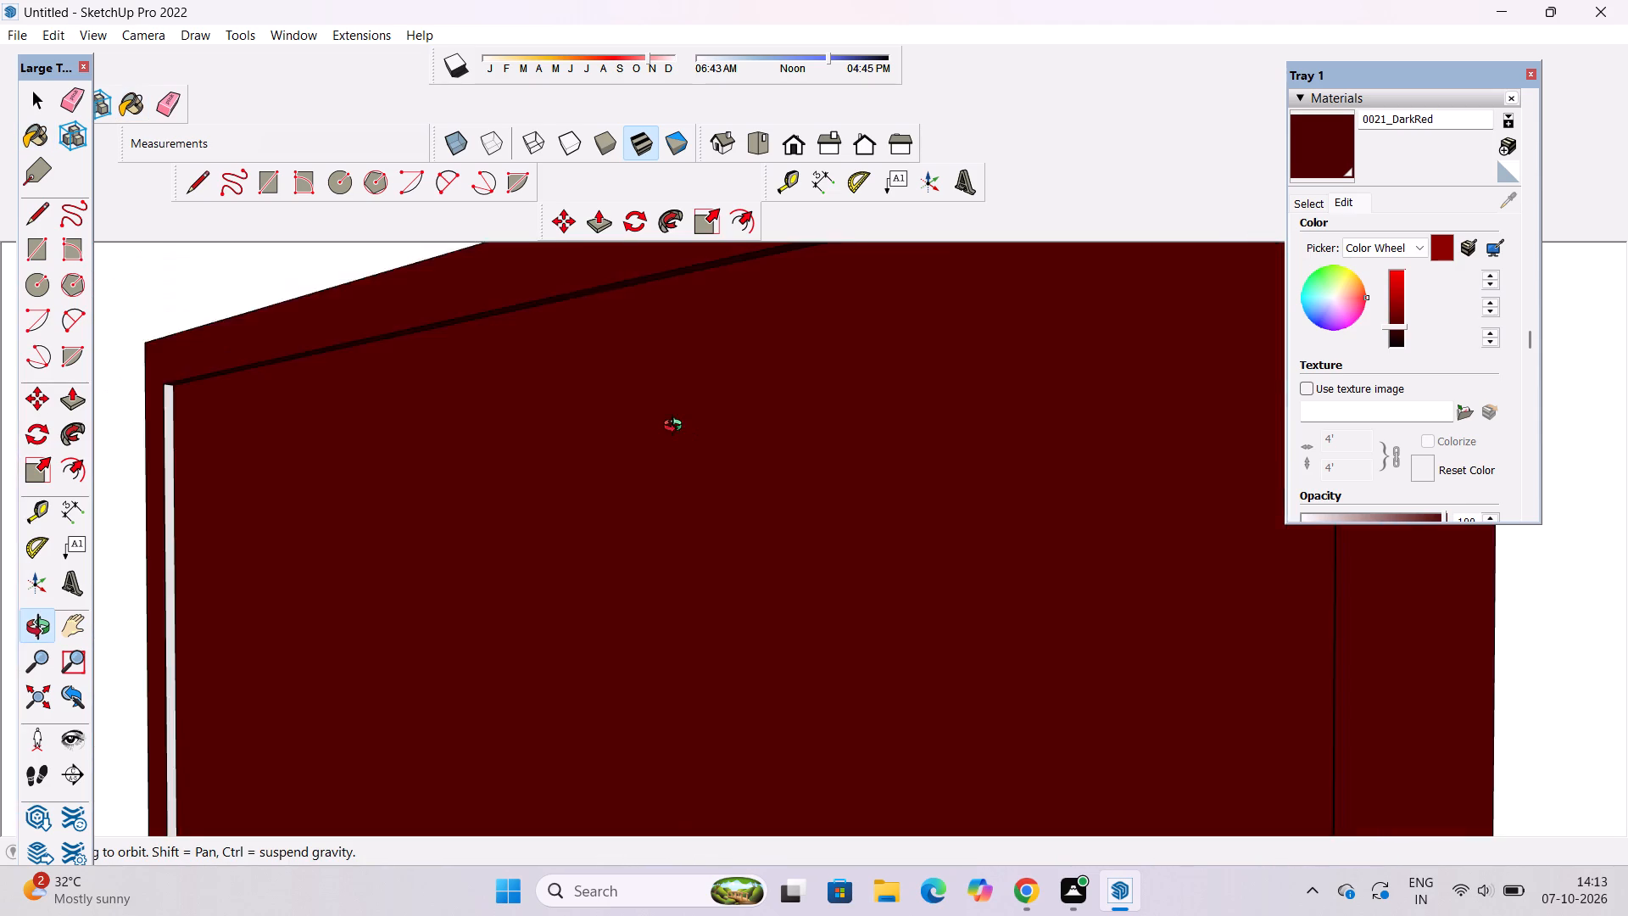
pyautogui.scroll(-4, 670, 412)
pyautogui.keyDown('shift'); pyautogui.moveTo(712, 402); pyautogui.dragTo(996, 296); pyautogui.keyUp('shift')
pyautogui.scroll(-5, 669, 415)
pyautogui.keyDown('shift'); pyautogui.moveTo(659, 434); pyautogui.dragTo(775, 332); pyautogui.keyUp('shift')
pyautogui.moveTo(775, 366); pyautogui.dragTo(776, 384)
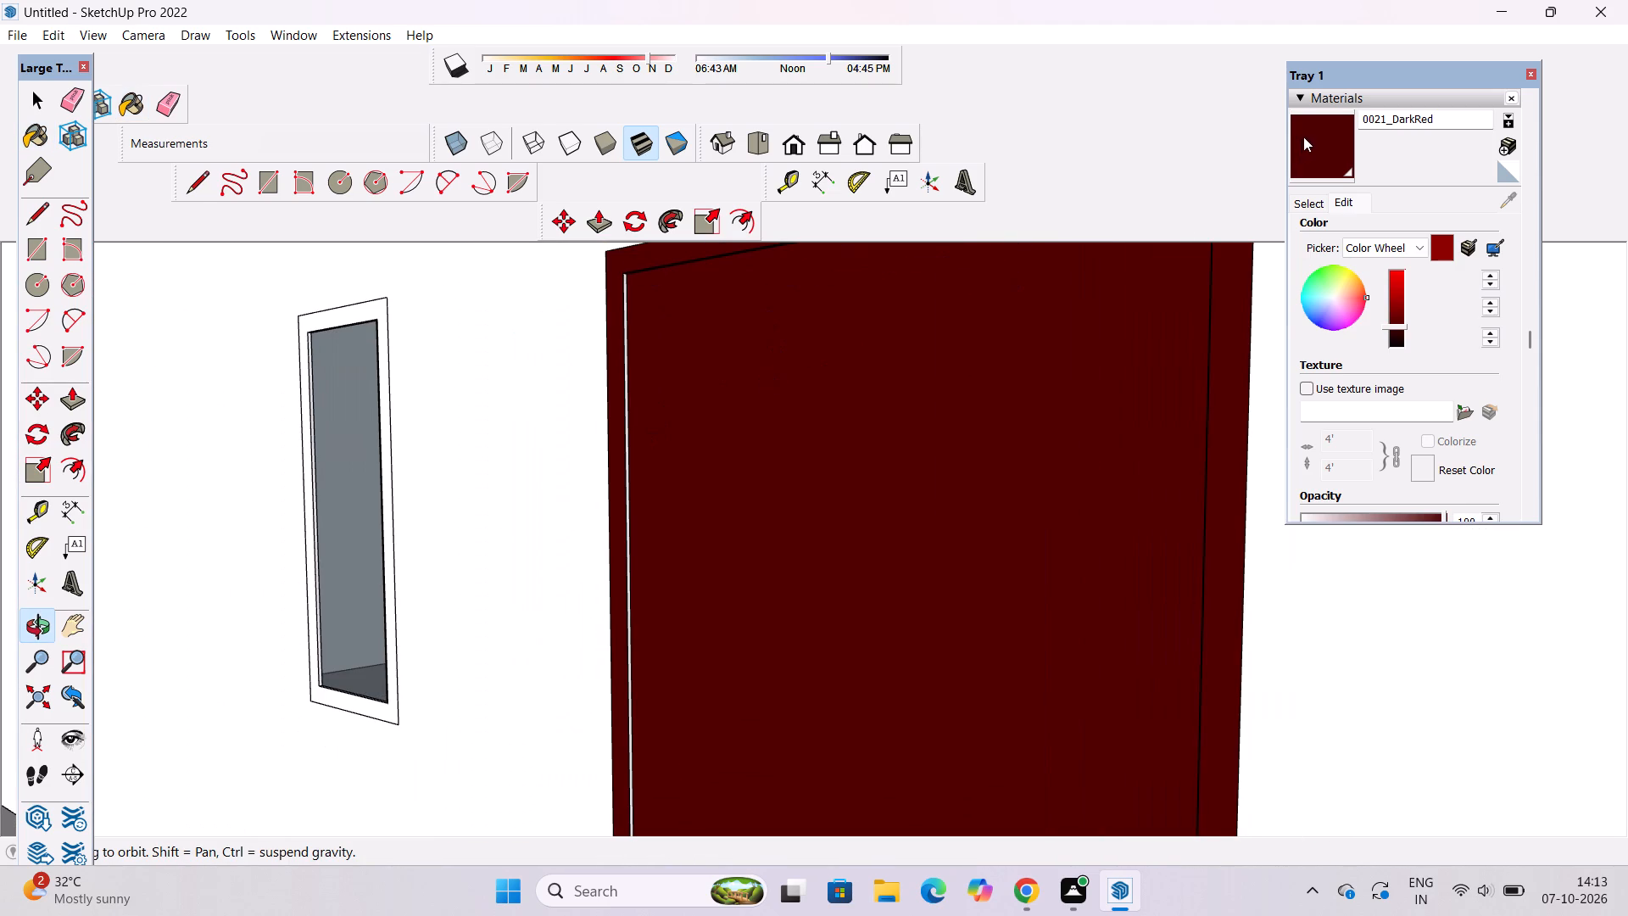
pyautogui.moveTo(1304, 136); pyautogui.dragTo(1296, 145)
pyautogui.scroll(5, 603, 328)
pyautogui.scroll(10, 677, 310)
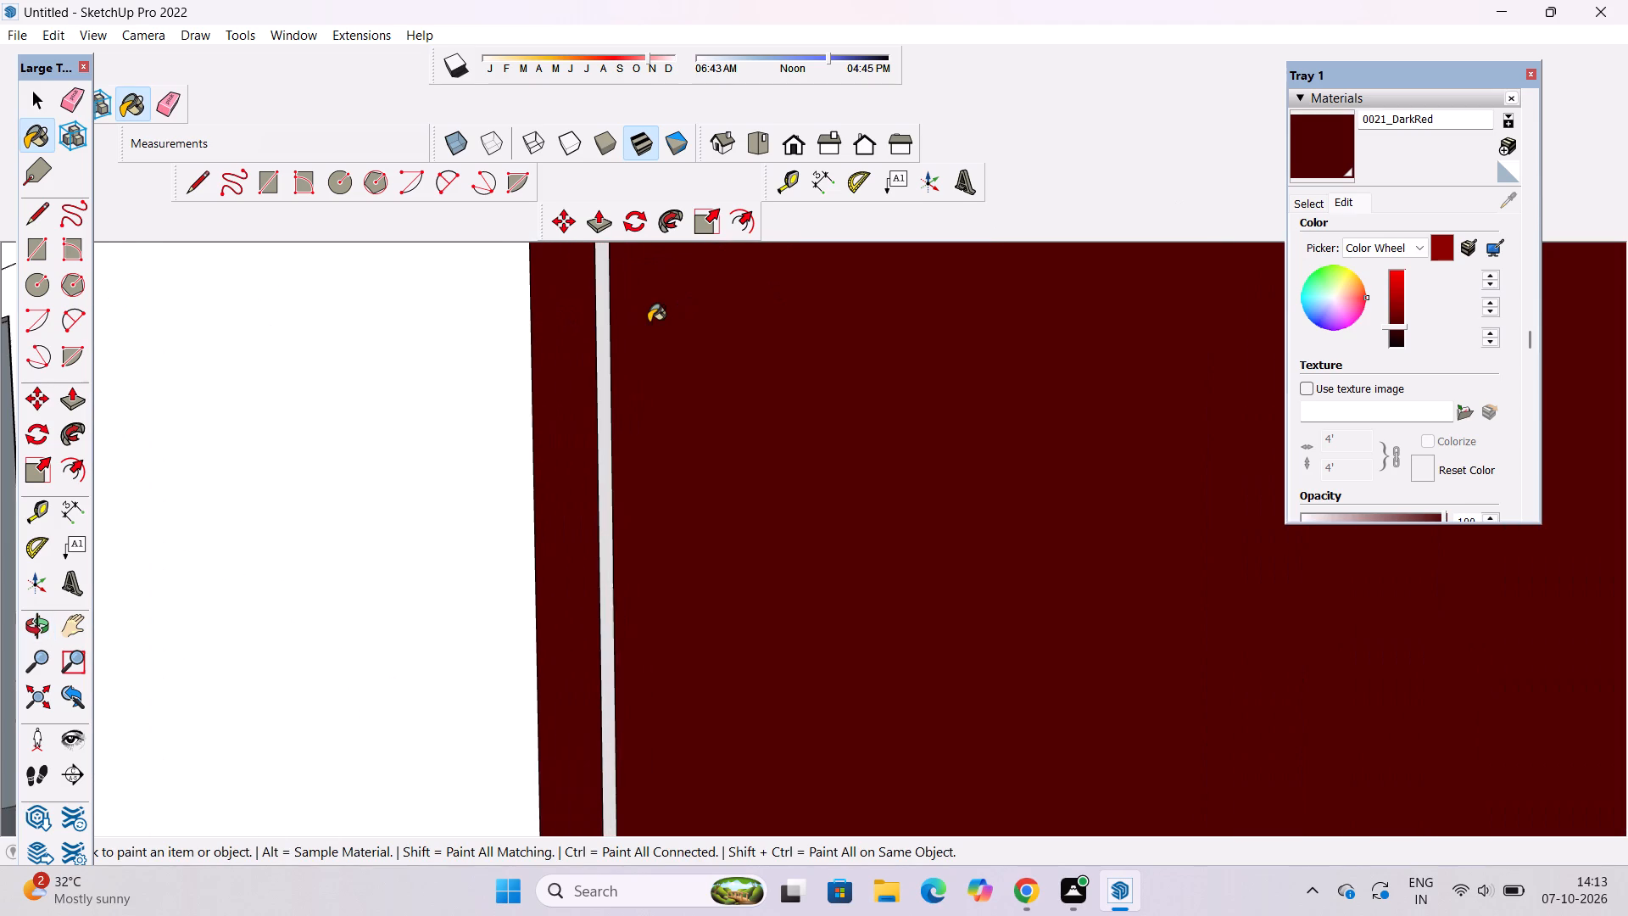
pyautogui.click(599, 306)
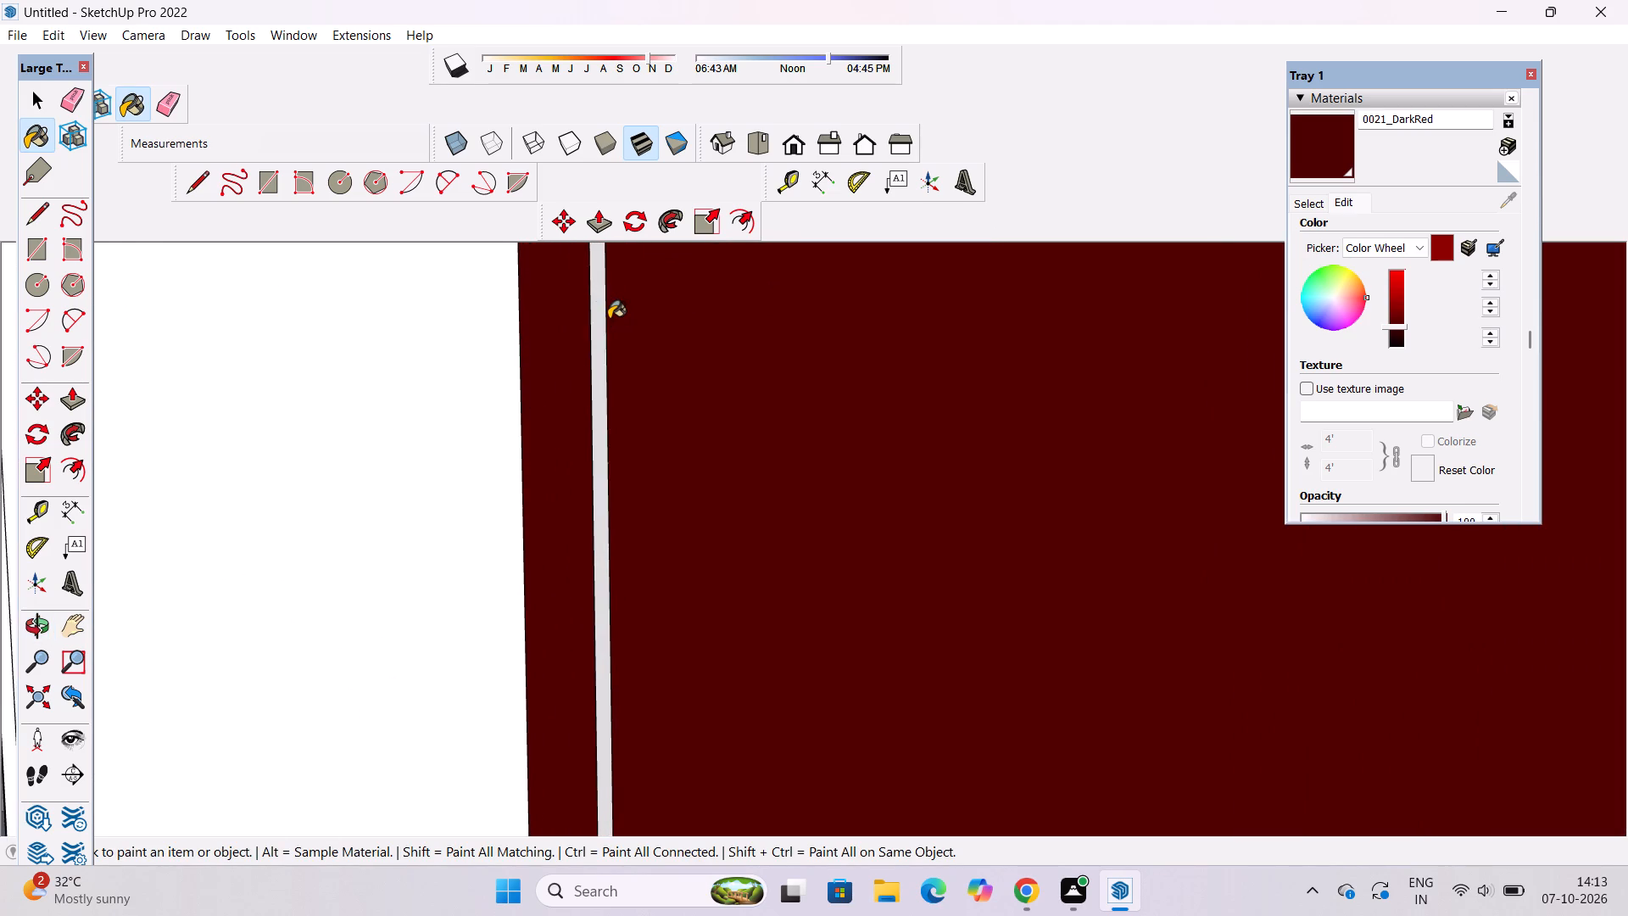
# Paint the left inner edge of the second-floor balcony door recess with the darkened 0021_DarkRed material.
pyautogui.scroll(-8, 609, 319)
pyautogui.press('o')
pyautogui.scroll(-8, 667, 291)
pyautogui.moveTo(666, 339); pyautogui.dragTo(689, 354)
pyautogui.scroll(-6, 703, 349)
pyautogui.keyDown('shift'); pyautogui.moveTo(715, 383); pyautogui.dragTo(622, 175); pyautogui.keyUp('shift')
pyautogui.scroll(-10, 627, 227)
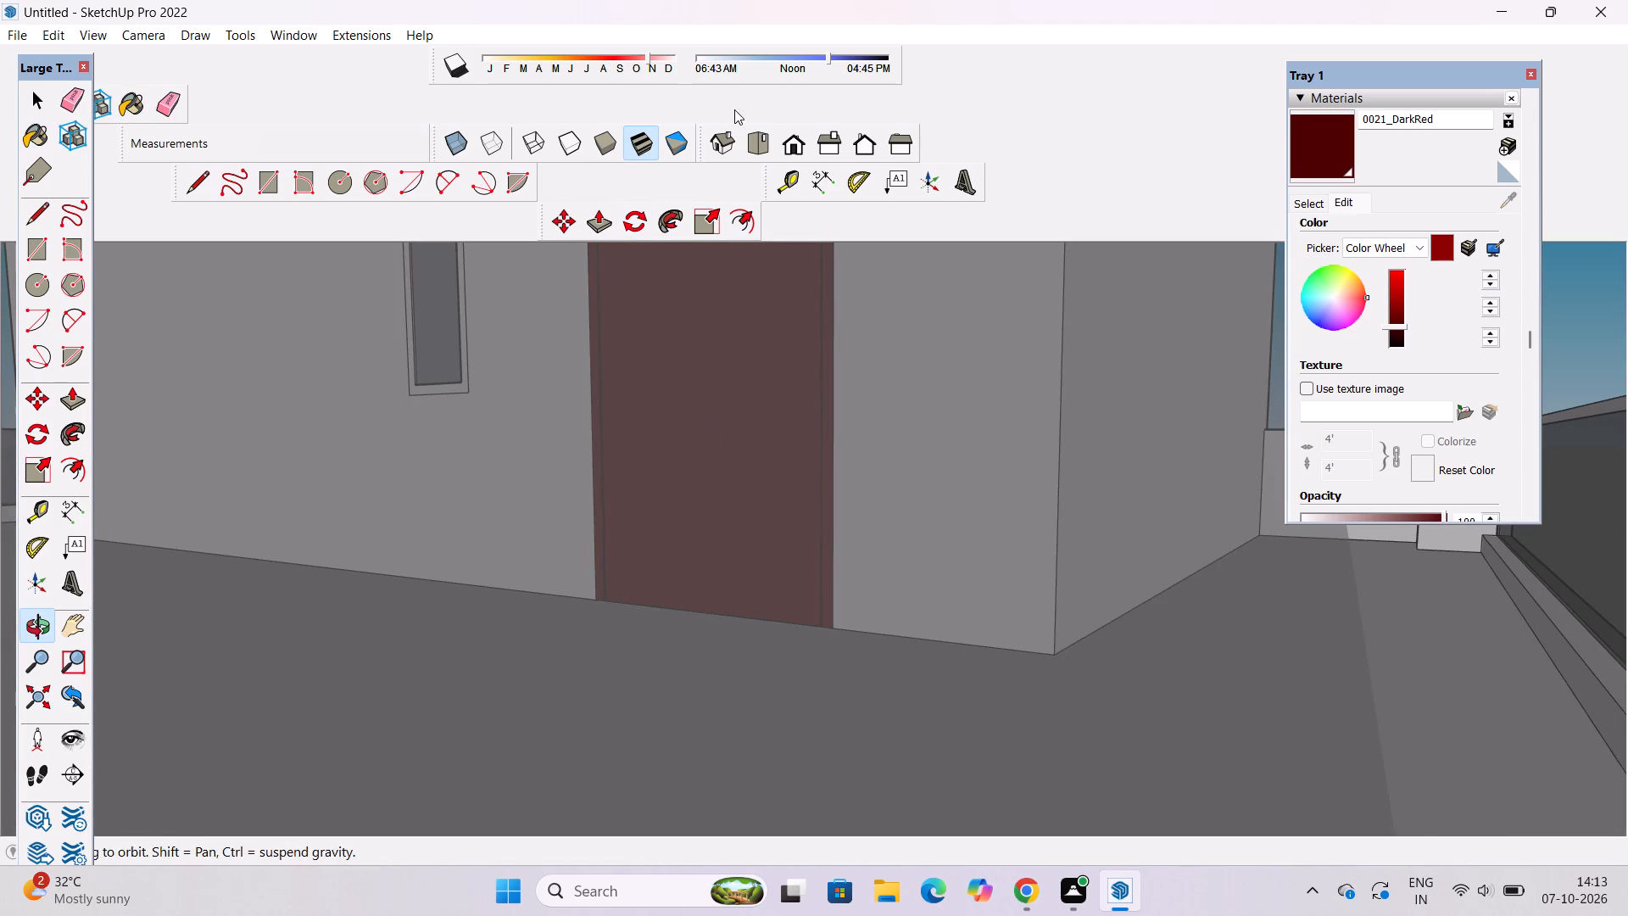
pyautogui.click(792, 145)
pyautogui.scroll(-2, 756, 275)
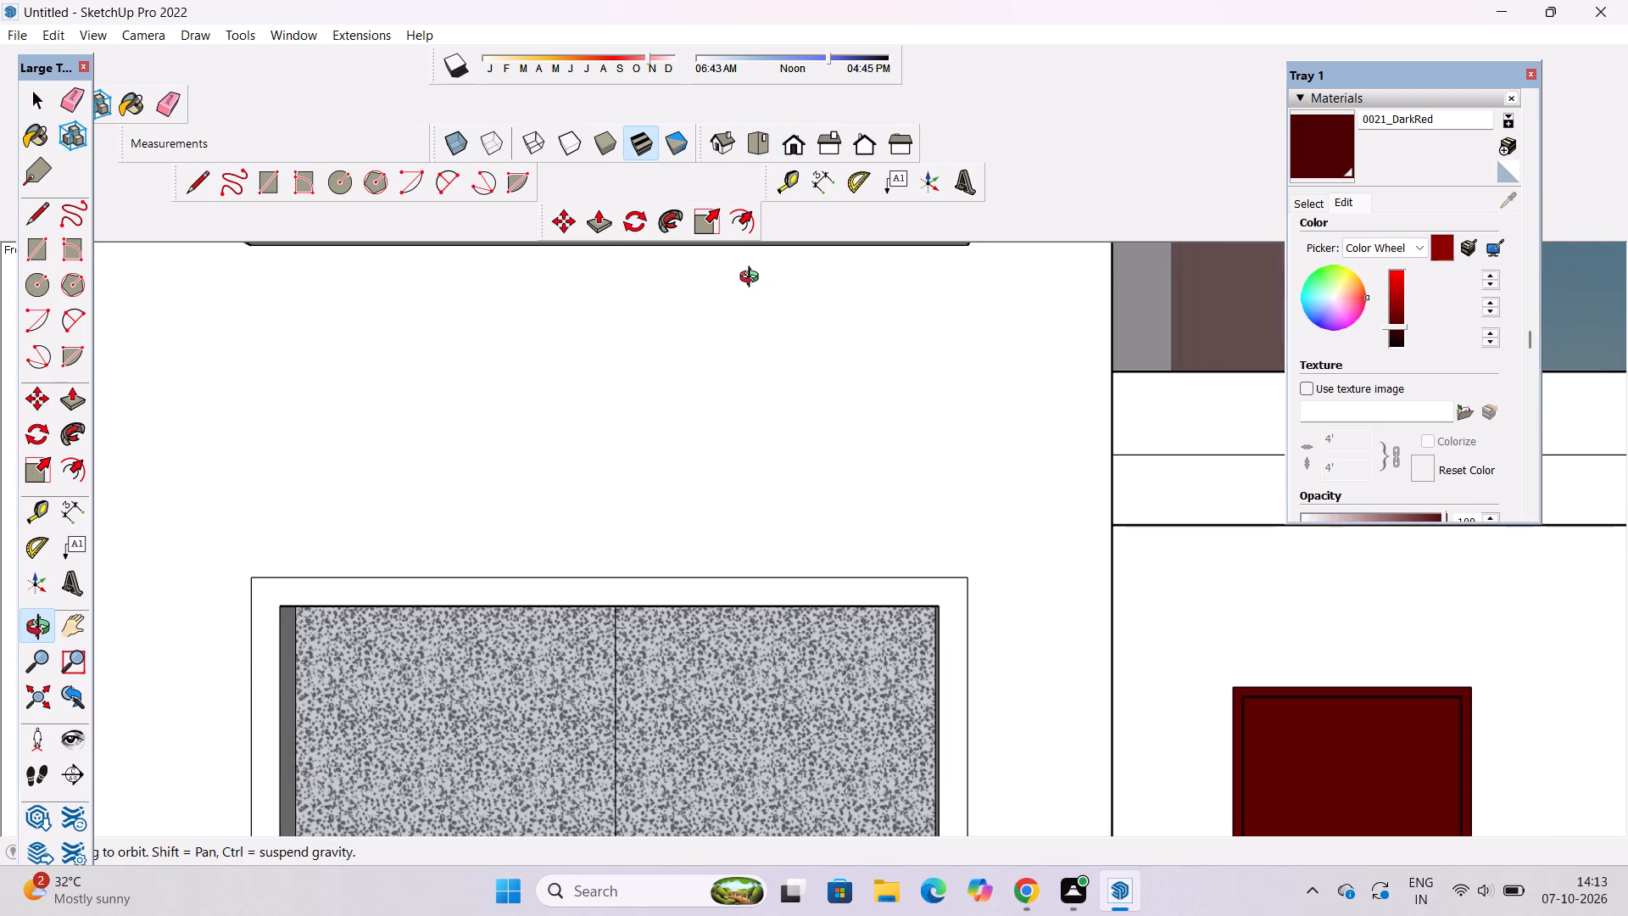
pyautogui.scroll(-2, 753, 273)
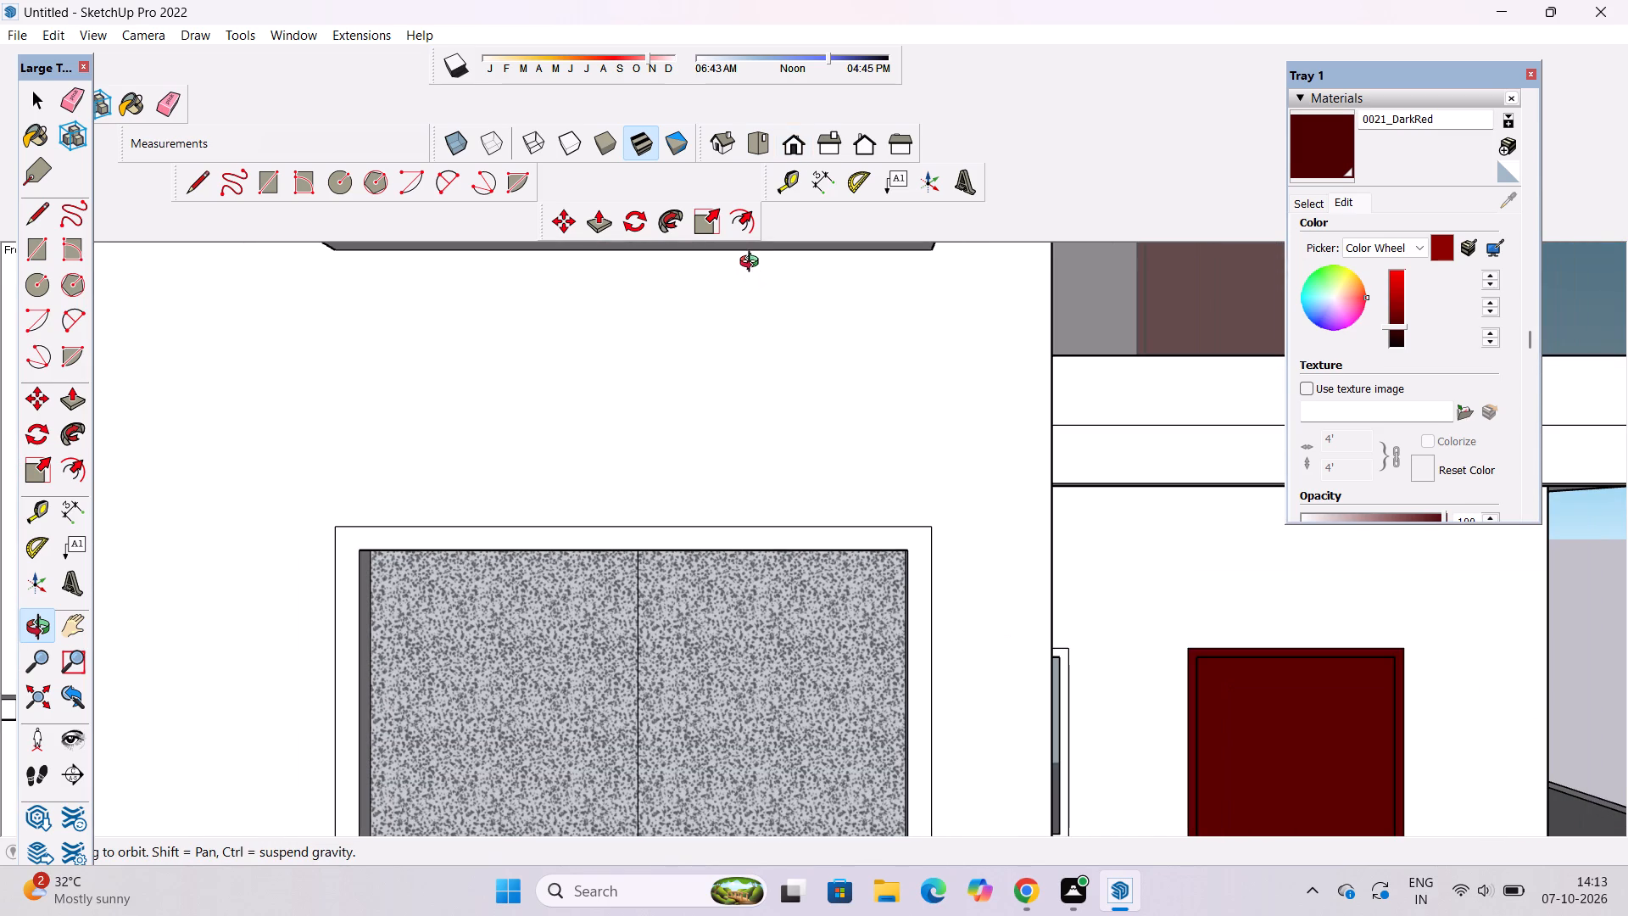
pyautogui.scroll(-4, 753, 262)
pyautogui.scroll(-3, 774, 344)
pyautogui.keyDown('shift'); pyautogui.moveTo(811, 482); pyautogui.dragTo(685, 409); pyautogui.keyUp('shift')
pyautogui.scroll(-5, 684, 409)
pyautogui.keyDown('shift'); pyautogui.moveTo(718, 455); pyautogui.dragTo(781, 521); pyautogui.keyUp('shift')
pyautogui.keyDown('shift'); pyautogui.scroll(-6, 777, 444); pyautogui.keyUp('shift')
pyautogui.keyDown('shift'); pyautogui.moveTo(925, 489); pyautogui.dragTo(844, 483); pyautogui.keyUp('shift')
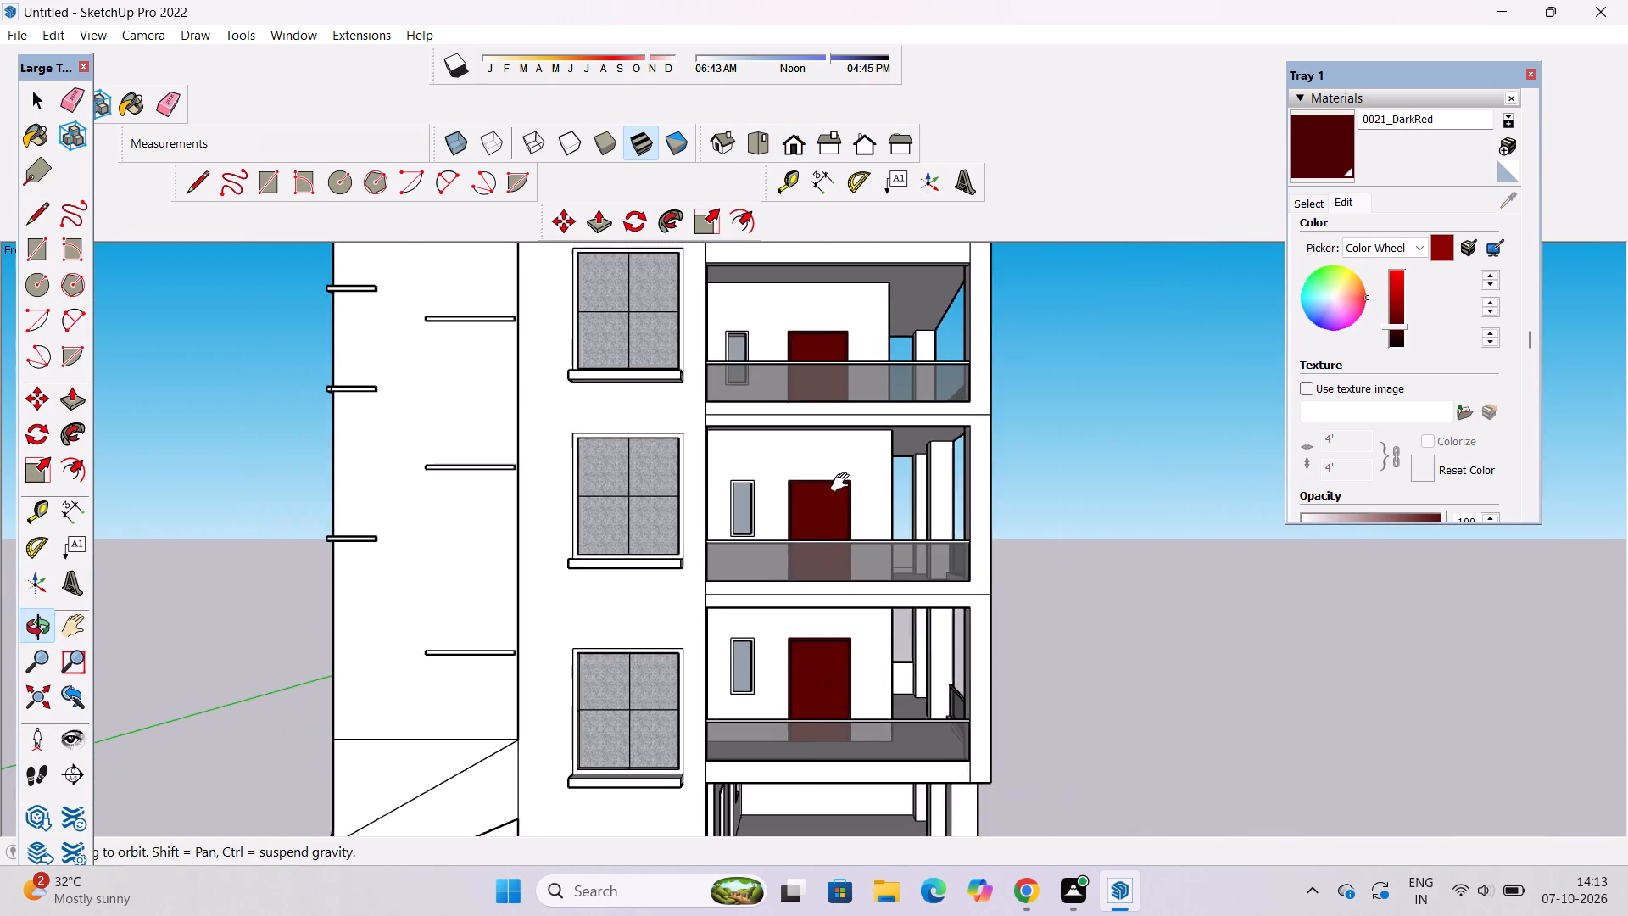
pyautogui.keyDown('shift'); pyautogui.moveTo(844, 483); pyautogui.dragTo(842, 483); pyautogui.keyUp('shift')
pyautogui.moveTo(857, 506); pyautogui.dragTo(678, 554)
pyautogui.scroll(20, 768, 555)
pyautogui.scroll(3, 768, 555)
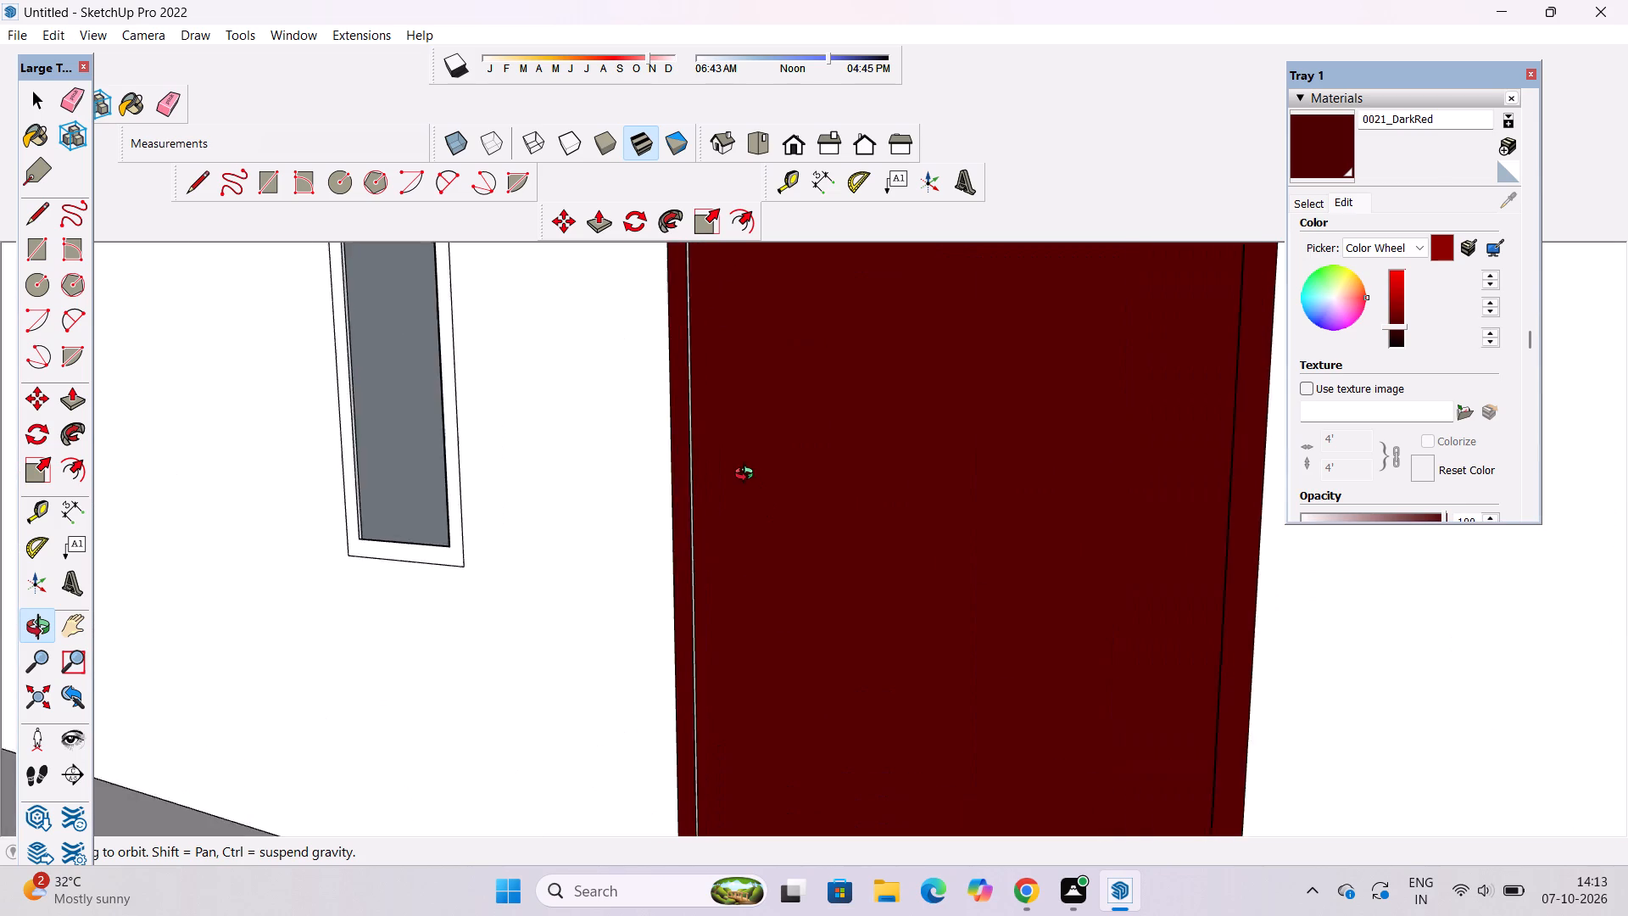
pyautogui.scroll(2, 748, 476)
pyautogui.click(1321, 154)
pyautogui.scroll(8, 662, 408)
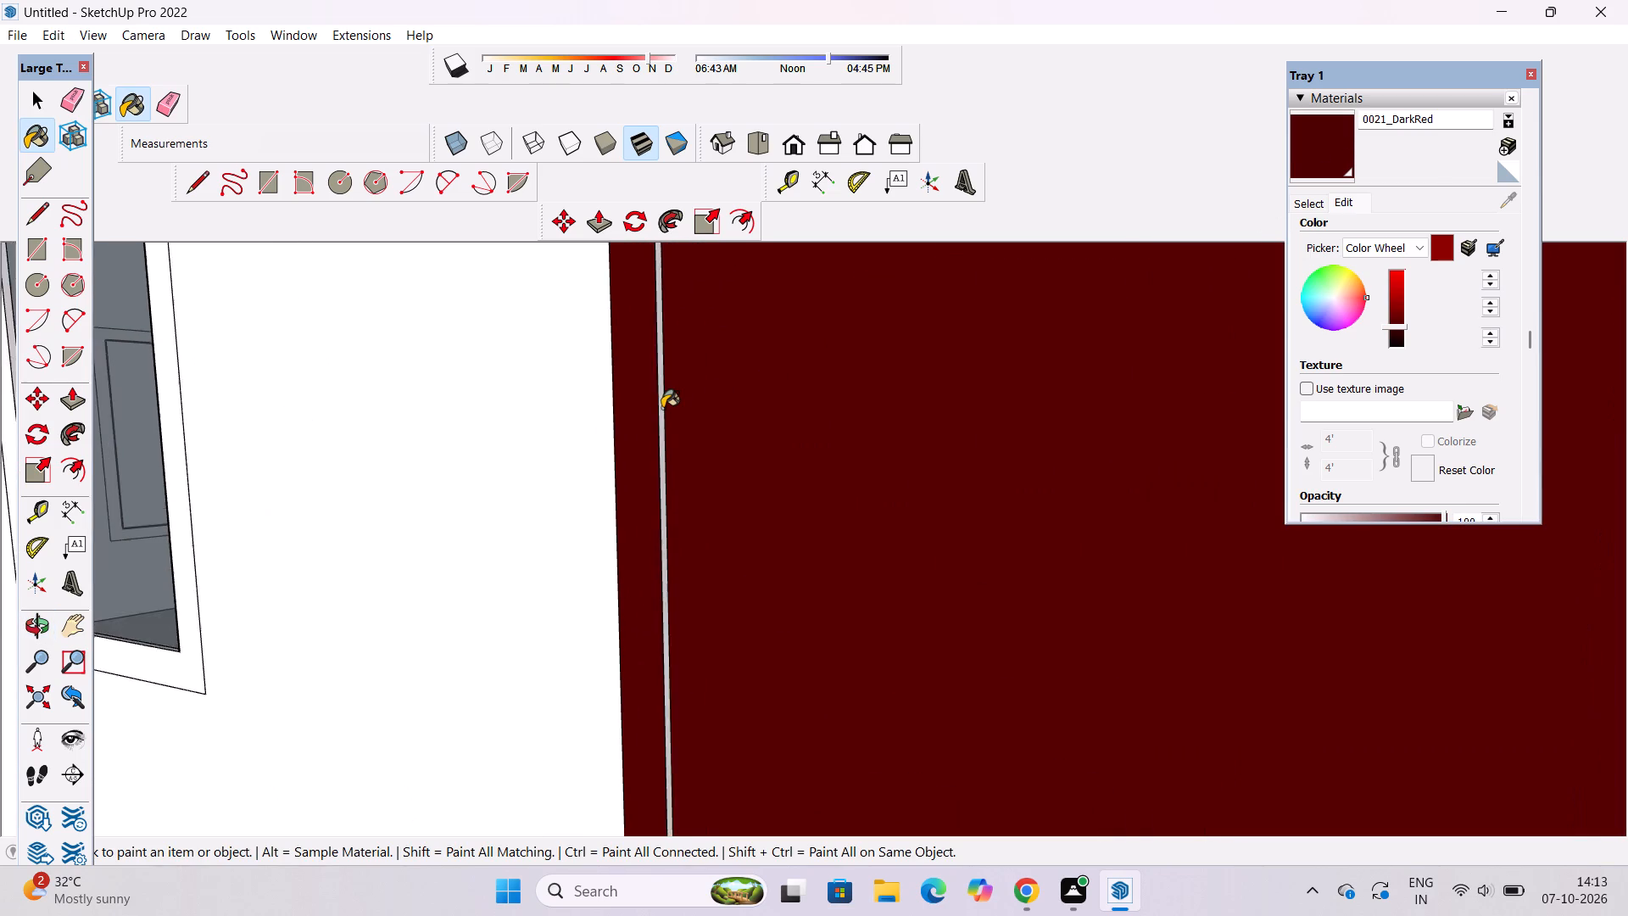
pyautogui.scroll(2, 662, 408)
pyautogui.click(662, 408)
# Paint the right and top inner edges of the second-floor balcony door recess with the darkened 0021_DarkRed material.
pyautogui.scroll(-5, 594, 399)
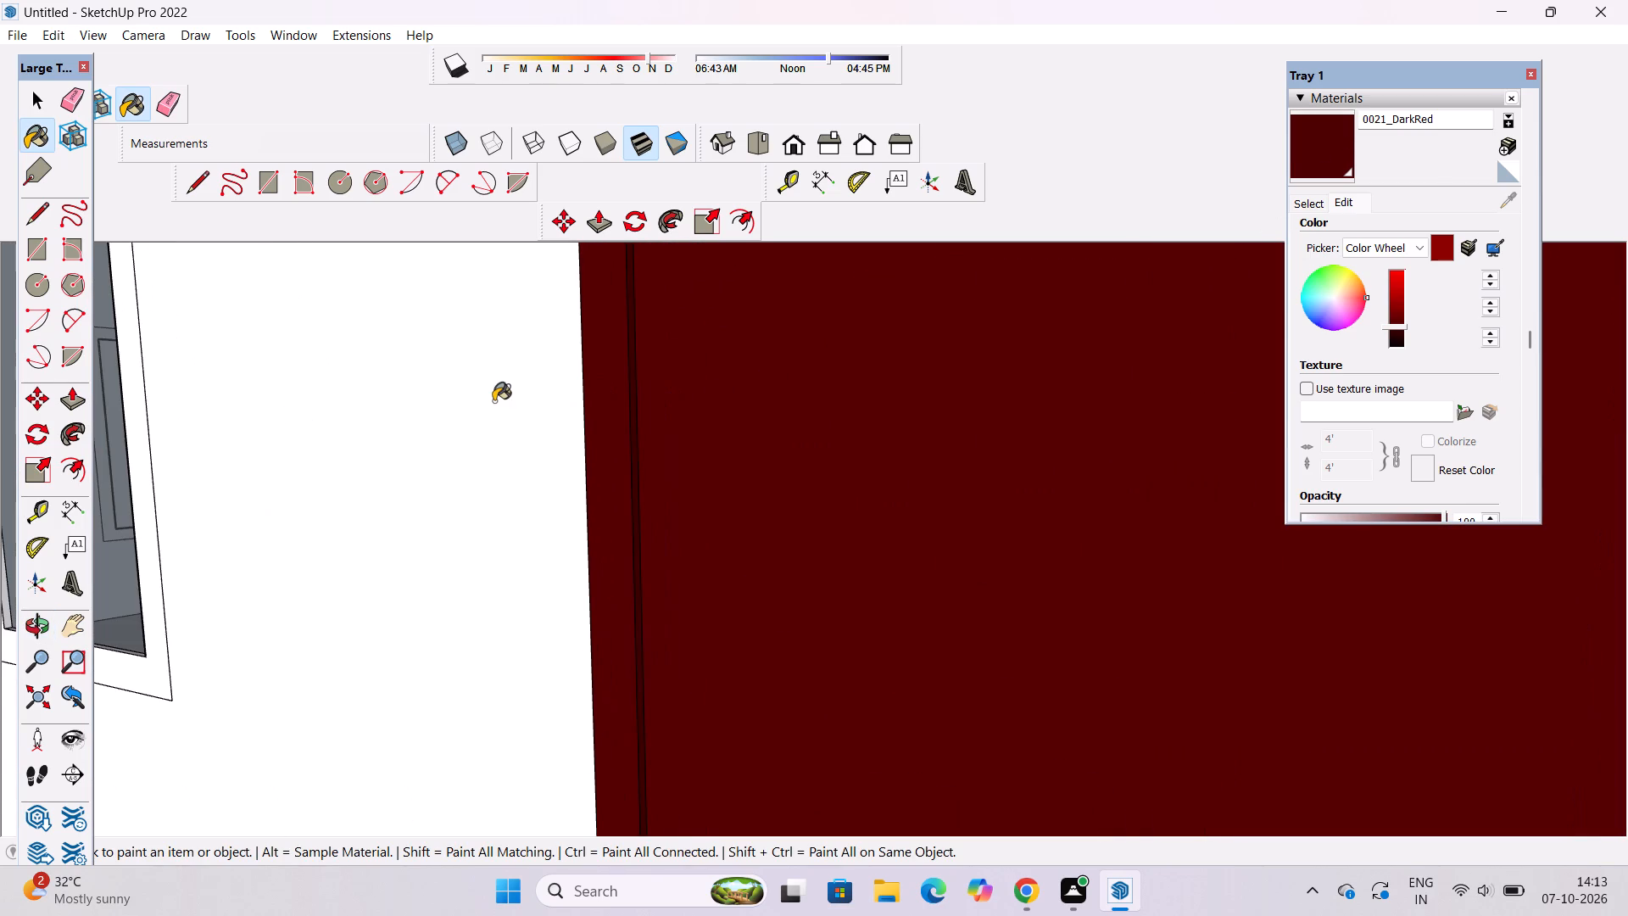
pyautogui.press('o')
pyautogui.scroll(-4, 346, 389)
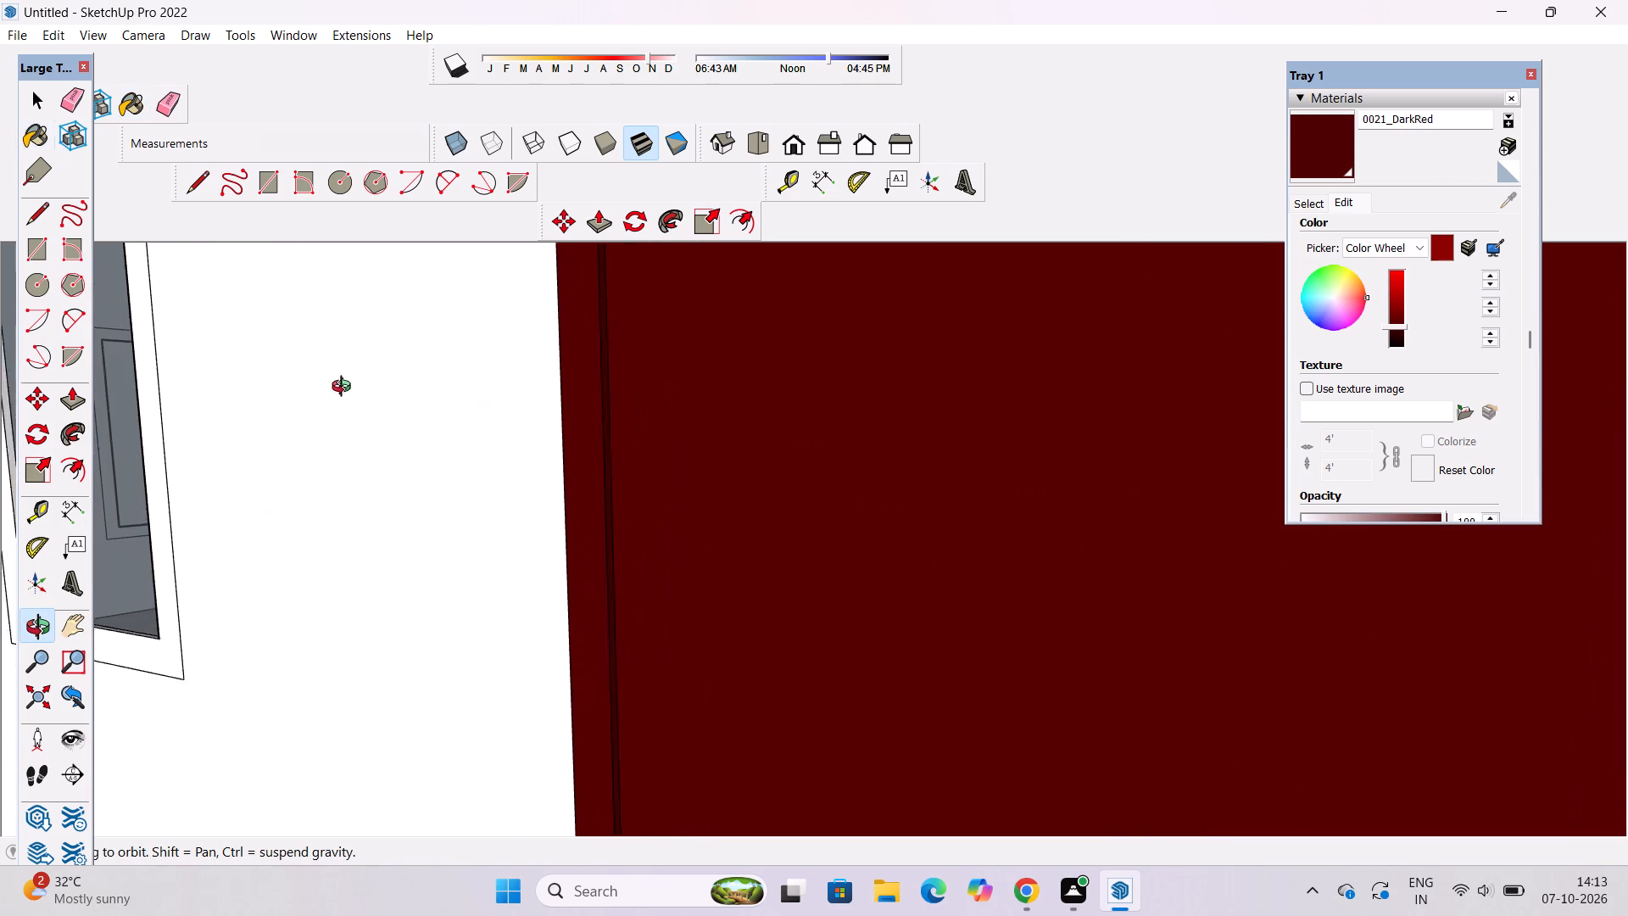
pyautogui.scroll(-2, 345, 388)
pyautogui.moveTo(370, 468); pyautogui.dragTo(611, 480)
pyautogui.scroll(-5, 611, 443)
pyautogui.keyDown('shift'); pyautogui.moveTo(677, 450); pyautogui.dragTo(380, 505); pyautogui.keyUp('shift')
pyautogui.moveTo(532, 525); pyautogui.dragTo(600, 449)
pyautogui.scroll(-5, 603, 442)
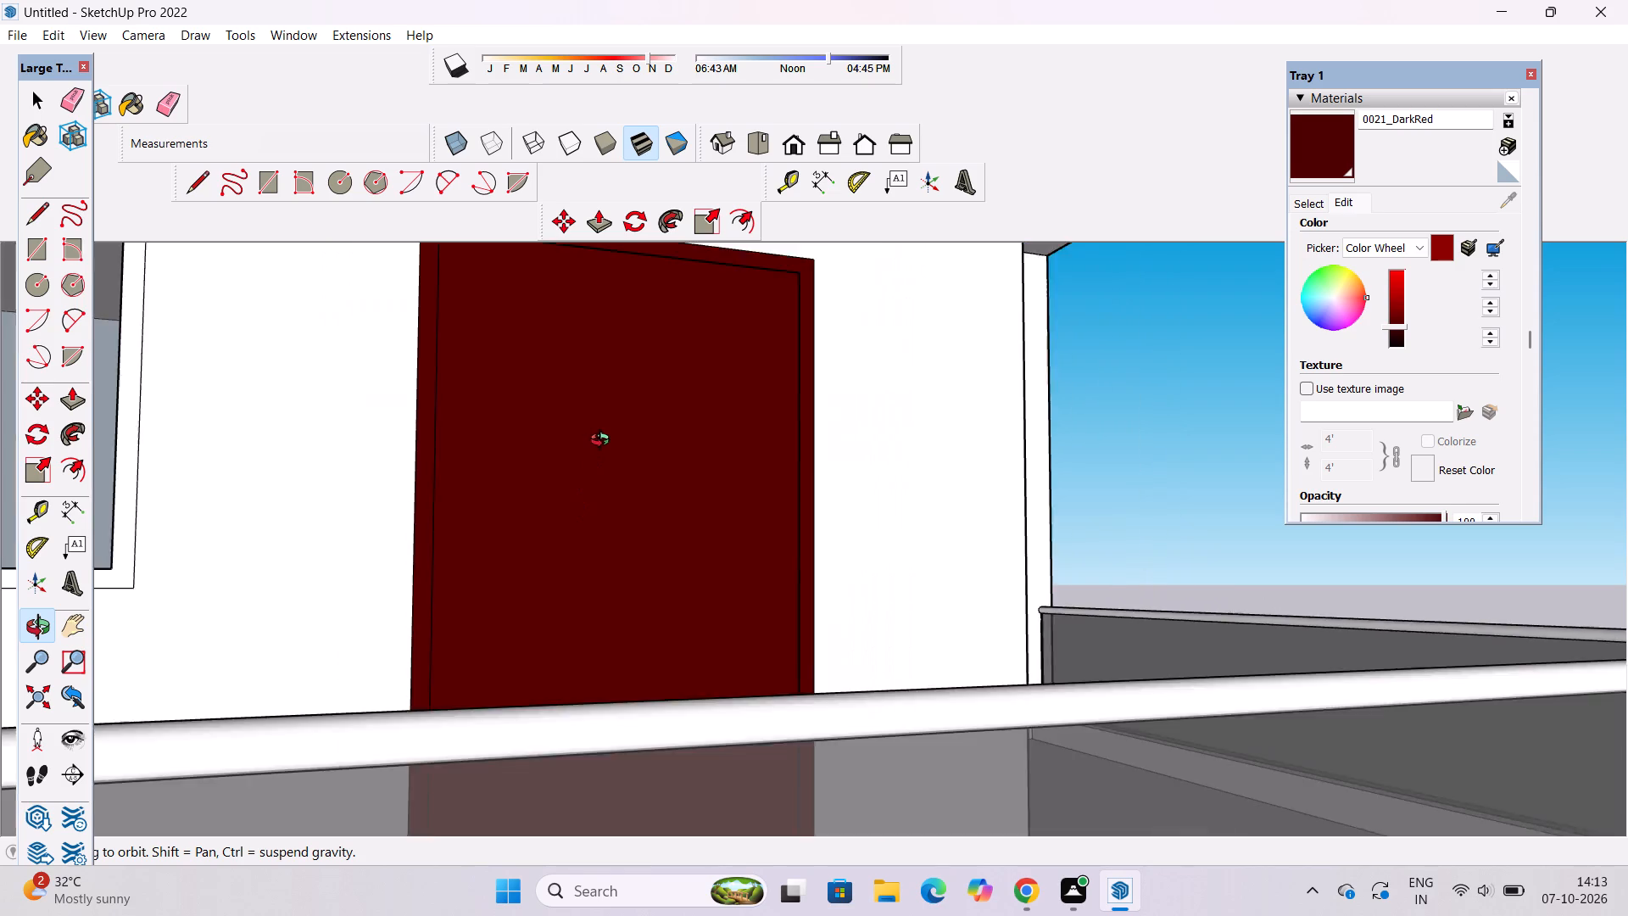
pyautogui.keyDown('shift'); pyautogui.moveTo(608, 449); pyautogui.dragTo(646, 565); pyautogui.keyUp('shift')
pyautogui.moveTo(673, 545); pyautogui.dragTo(656, 599)
pyautogui.scroll(4, 693, 481)
pyautogui.moveTo(697, 511); pyautogui.dragTo(689, 451)
pyautogui.keyDown('shift'); pyautogui.moveTo(689, 471); pyautogui.dragTo(689, 539); pyautogui.keyUp('shift')
pyautogui.moveTo(716, 584); pyautogui.dragTo(710, 505)
pyautogui.scroll(11, 739, 561)
pyautogui.keyDown('shift'); pyautogui.moveTo(874, 563); pyautogui.dragTo(873, 561); pyautogui.keyUp('shift')
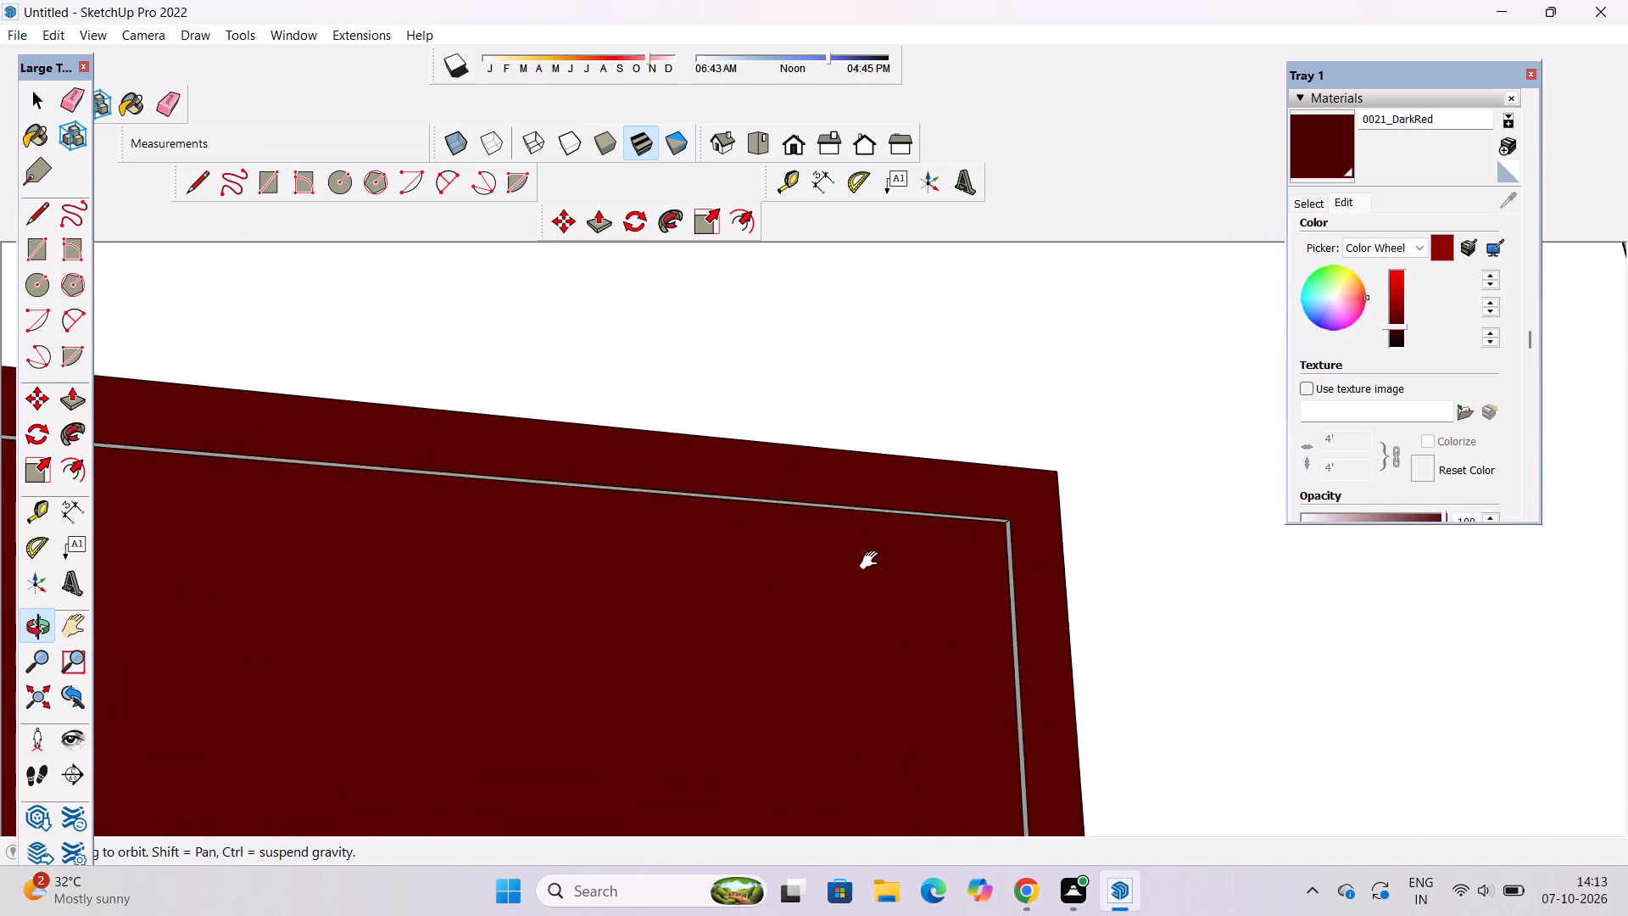
pyautogui.keyDown('shift'); pyautogui.moveTo(873, 561); pyautogui.dragTo(688, 508); pyautogui.keyUp('shift')
pyautogui.click(791, 495)
pyautogui.scroll(10, 819, 502)
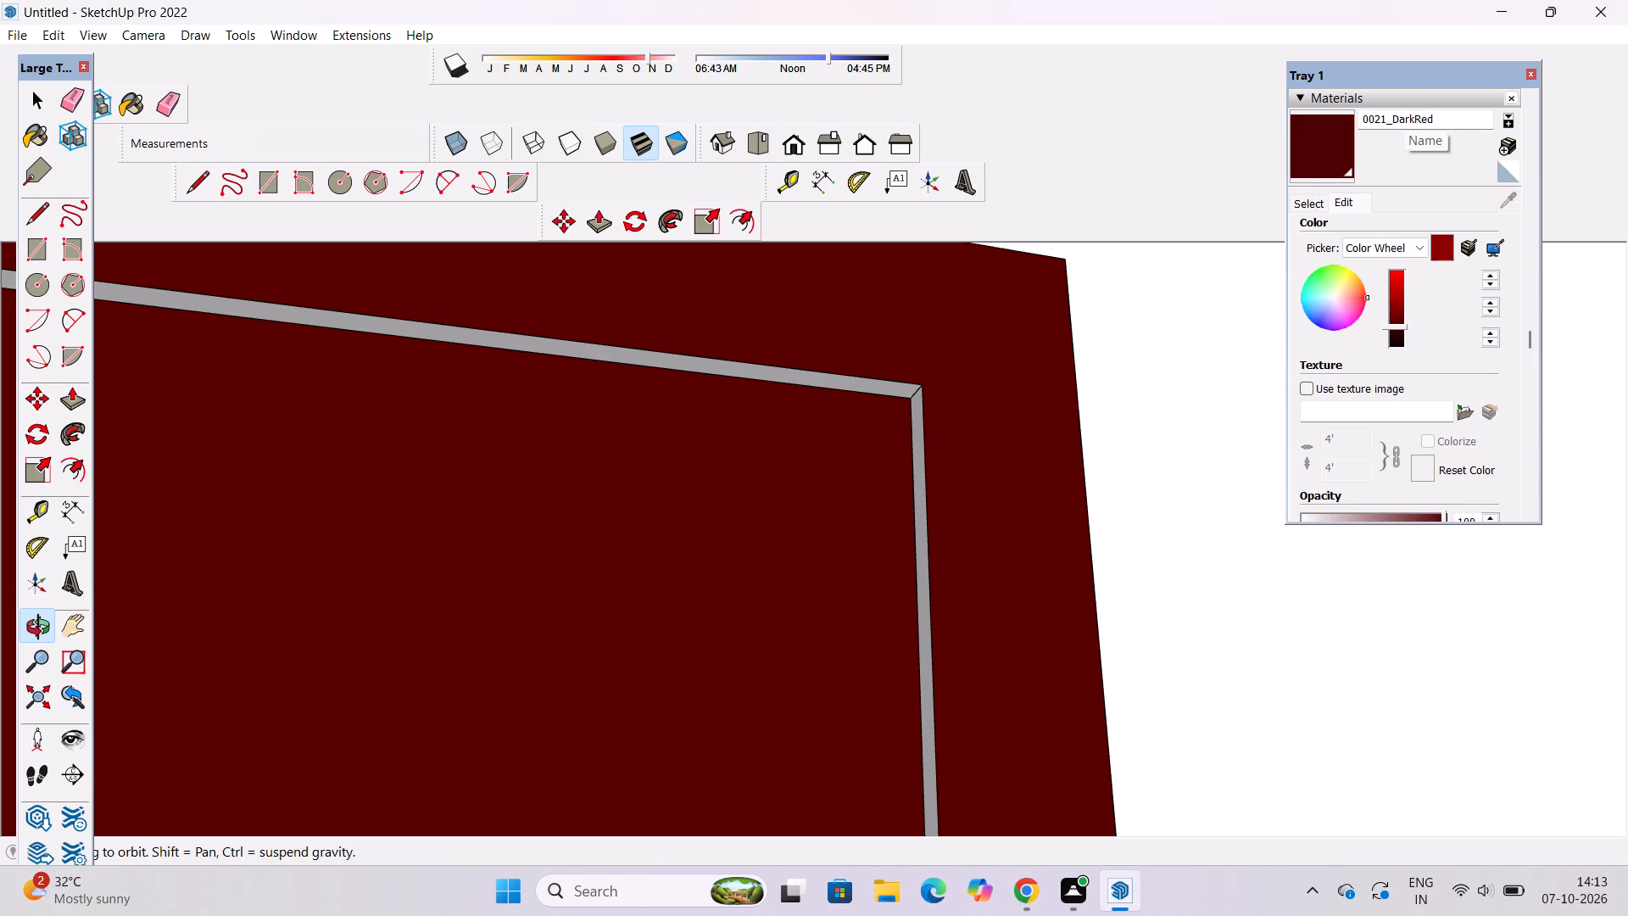
pyautogui.click(1324, 155)
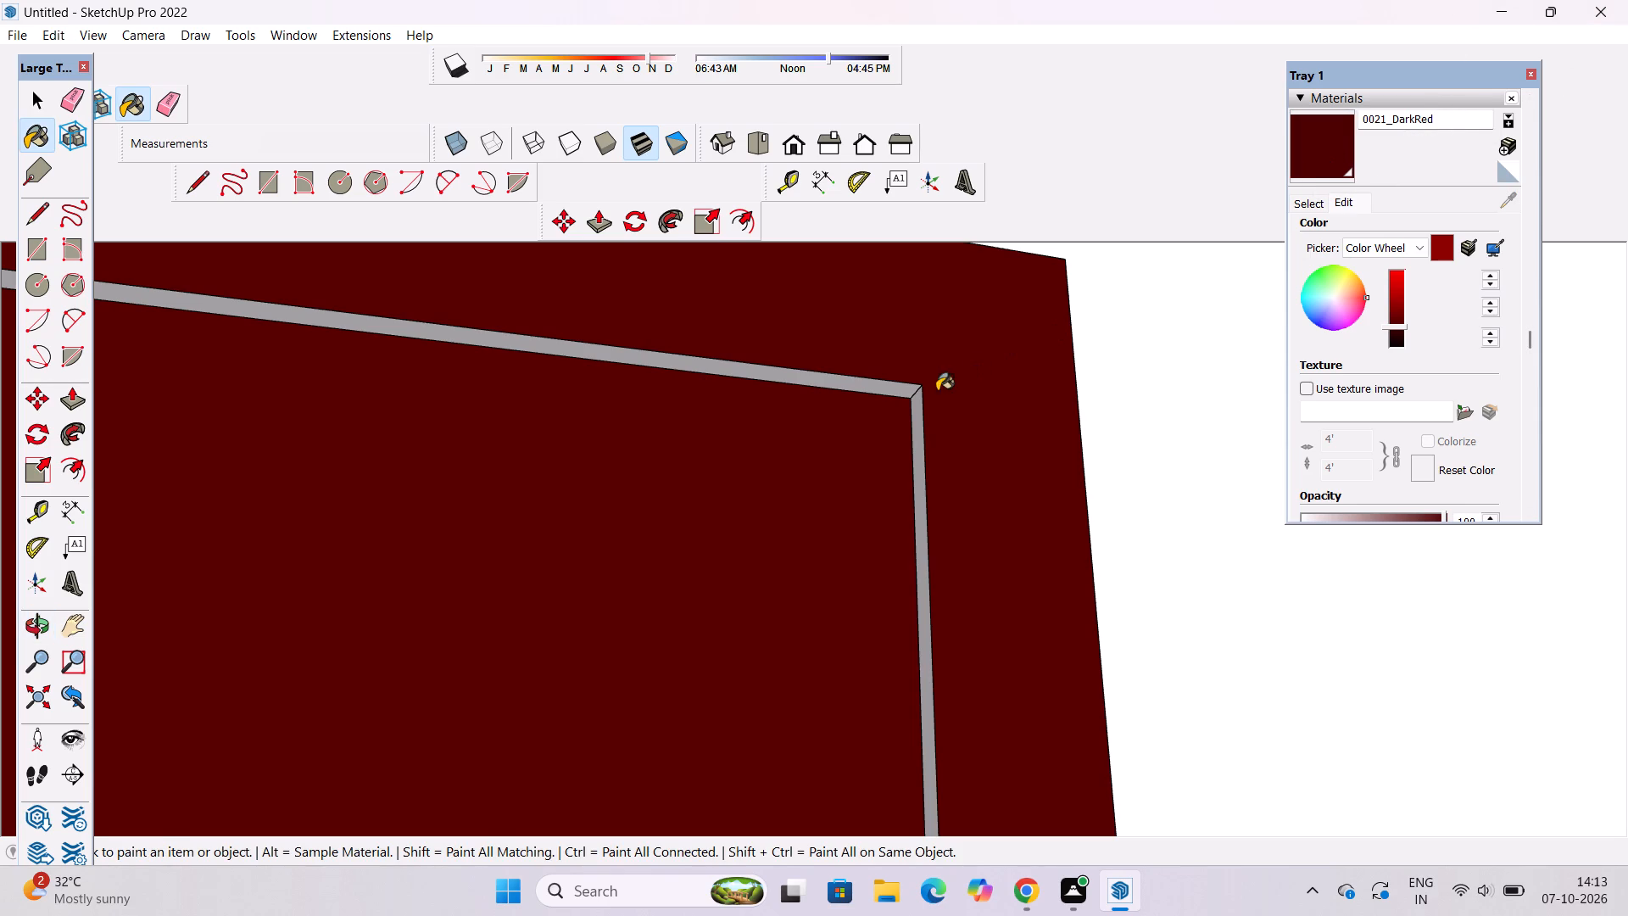
pyautogui.scroll(5, 919, 404)
pyautogui.click(919, 409)
pyautogui.click(891, 373)
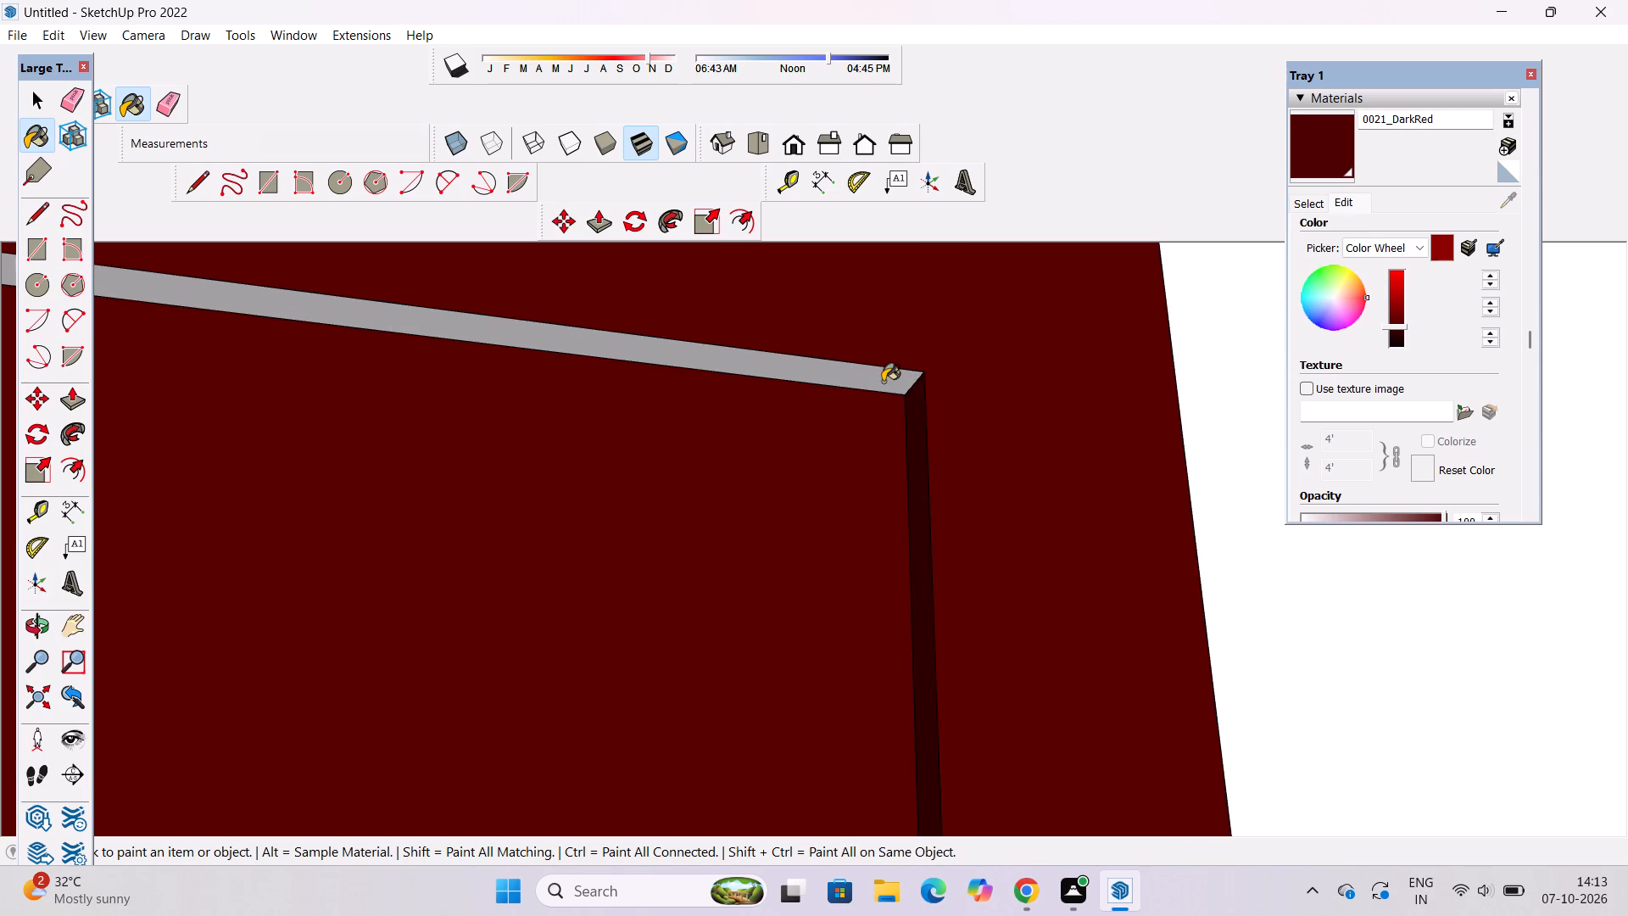
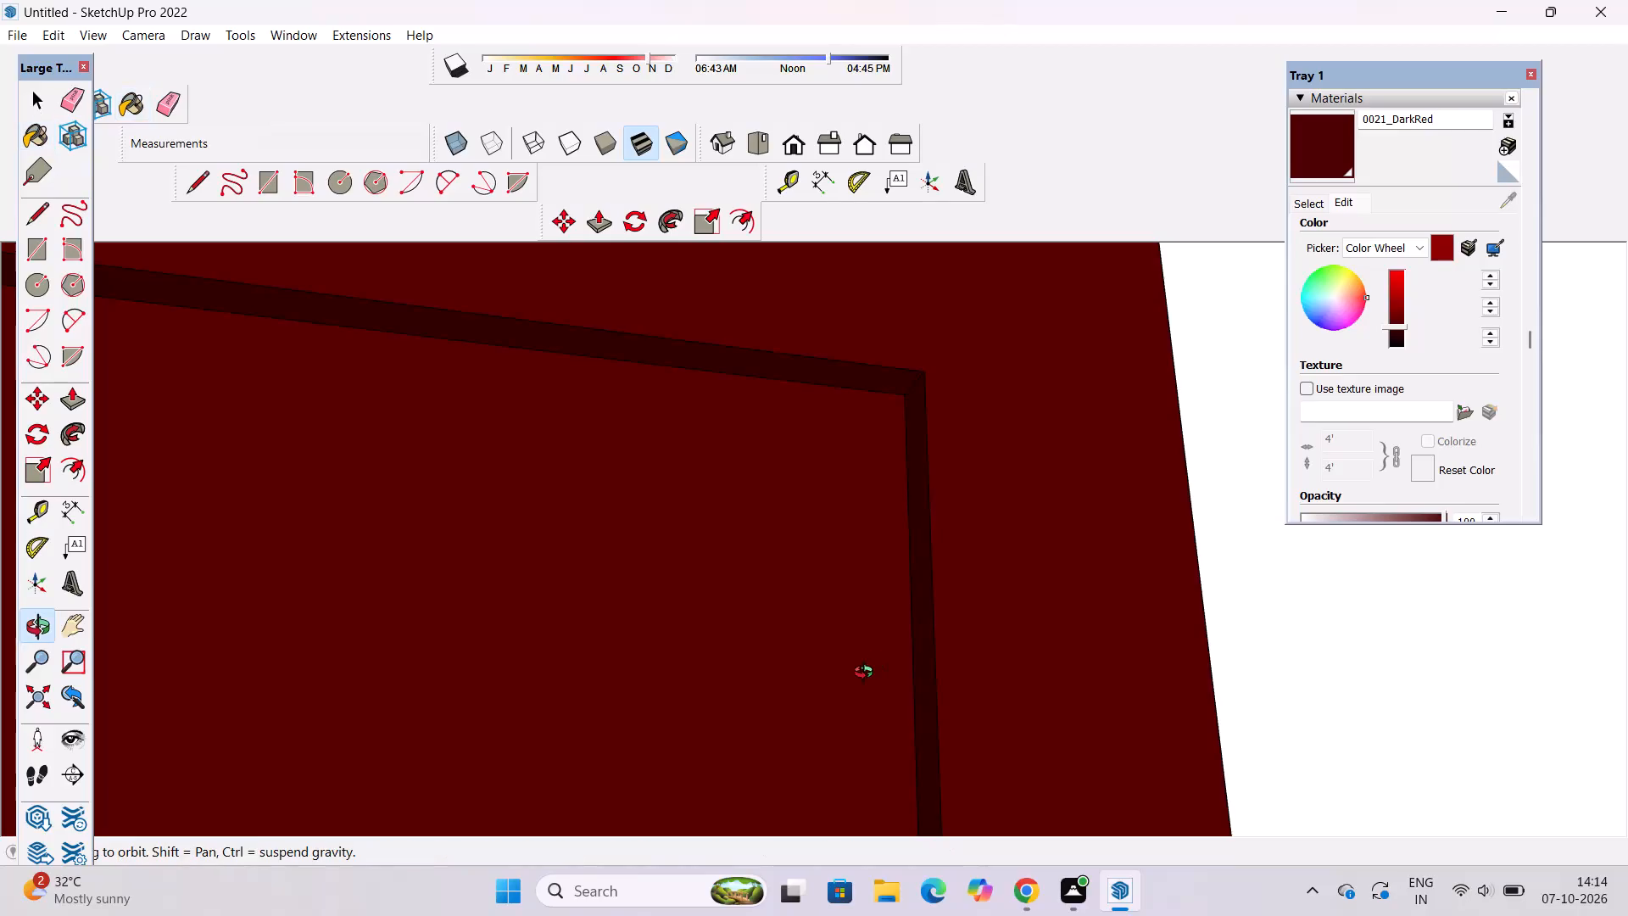
# Examine the dark red balcony doors on every floor and the surrounding facade from several angles.
pyautogui.scroll(-7, 917, 260)
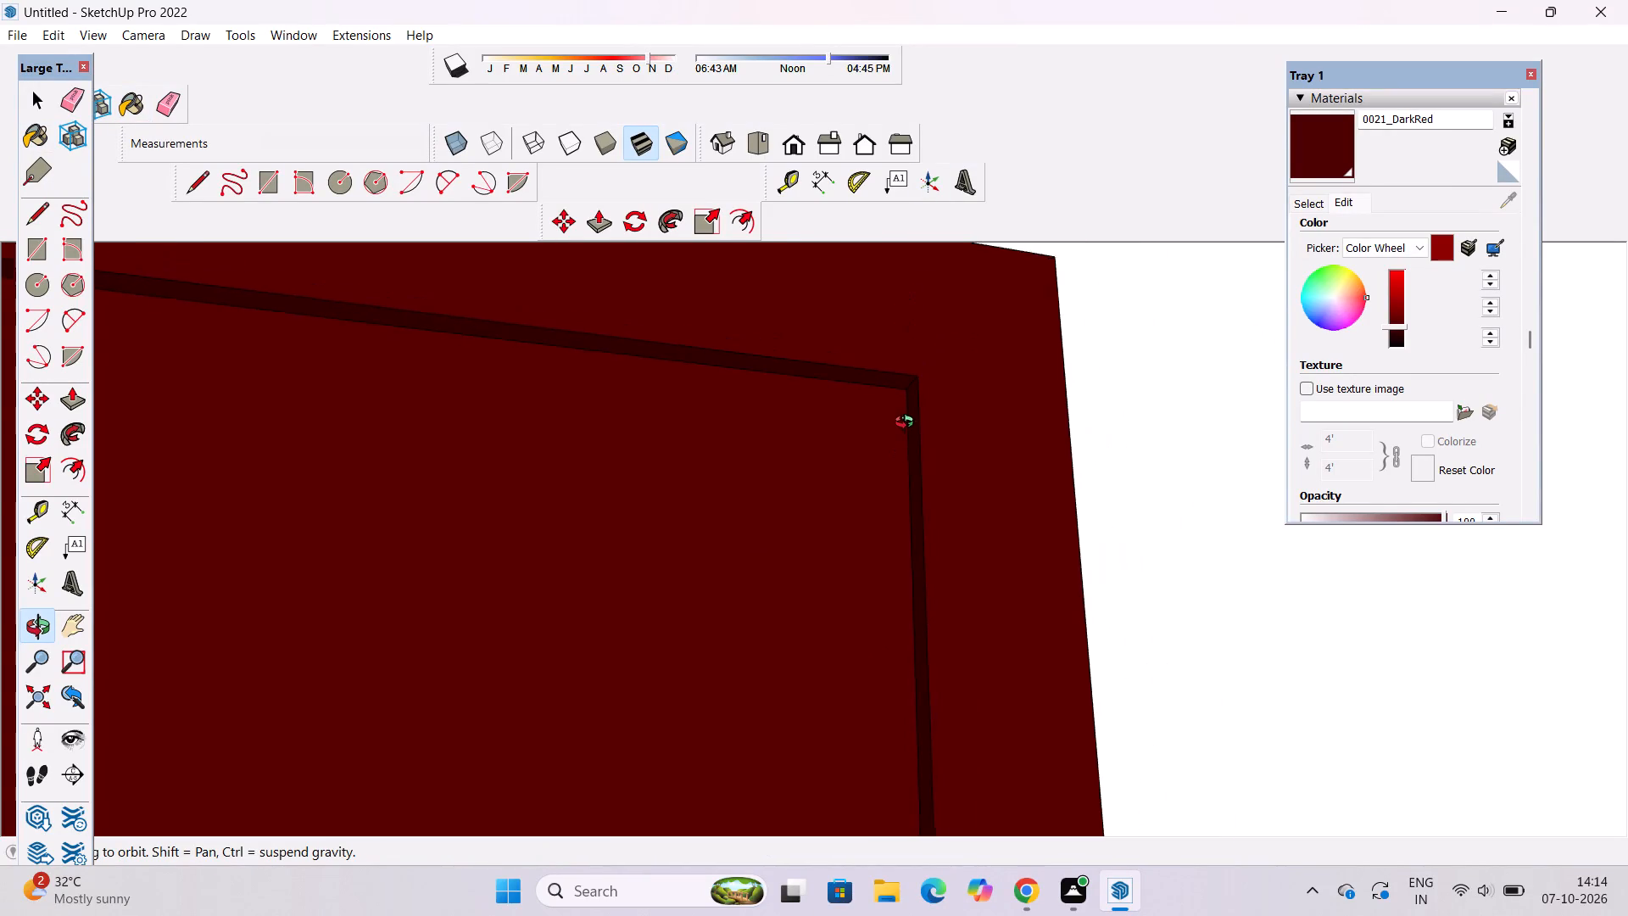
pyautogui.scroll(-2, 908, 424)
pyautogui.moveTo(956, 404); pyautogui.dragTo(945, 495)
pyautogui.scroll(-12, 923, 455)
pyautogui.keyDown('shift'); pyautogui.moveTo(954, 482); pyautogui.dragTo(992, 360); pyautogui.keyUp('shift')
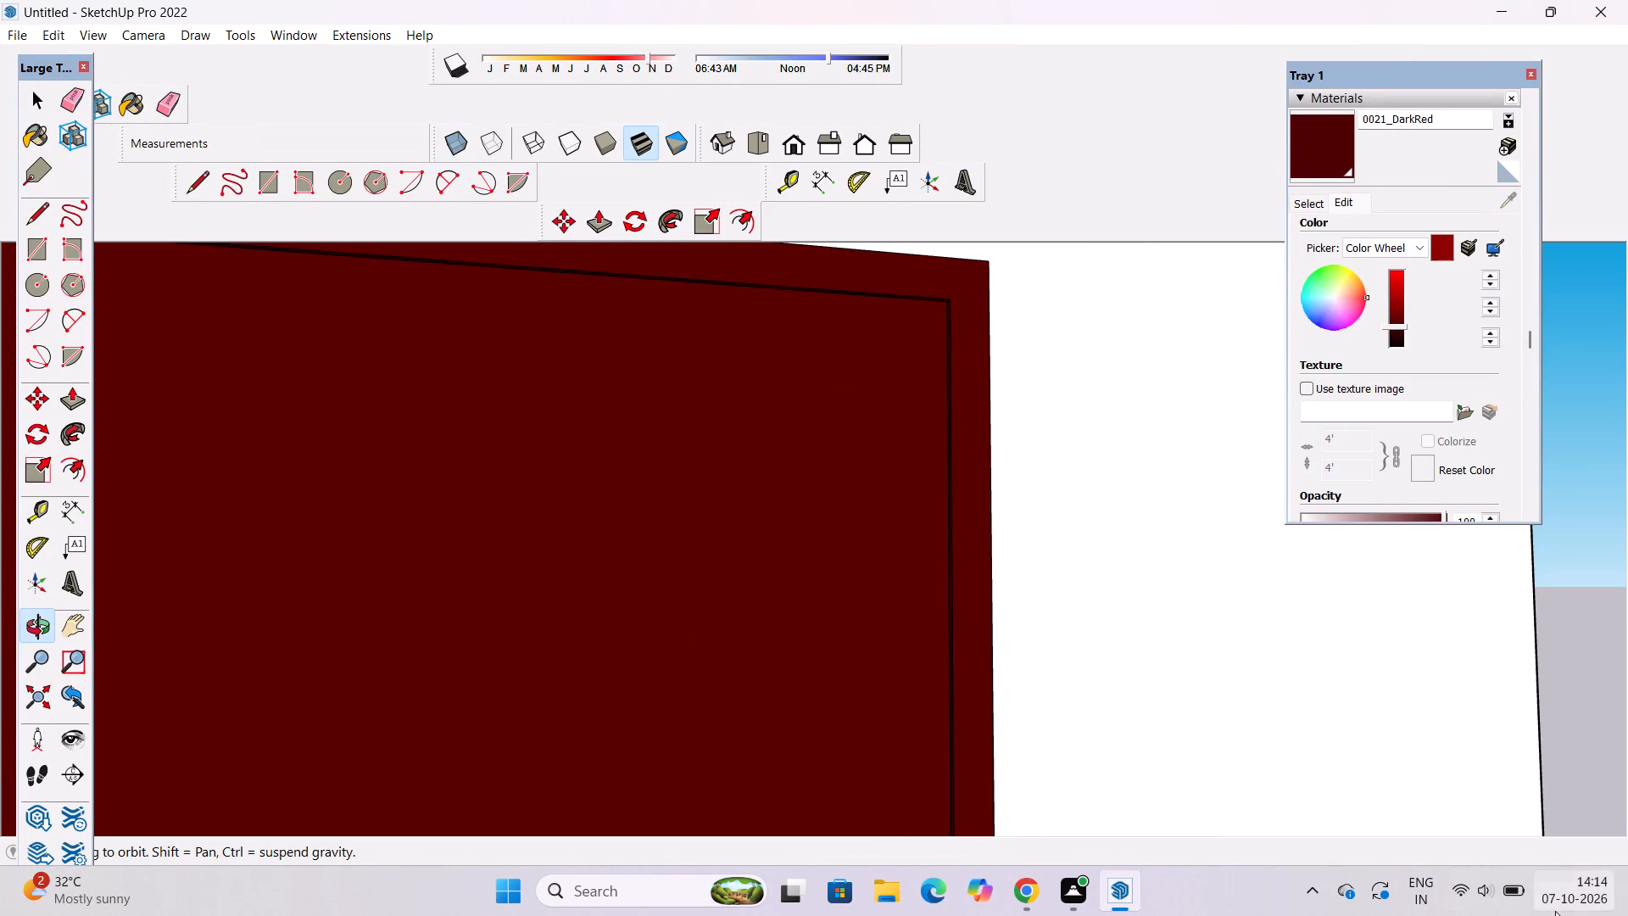
pyautogui.scroll(-15, 1017, 616)
pyautogui.keyDown('shift'); pyautogui.moveTo(948, 642); pyautogui.dragTo(913, 531); pyautogui.keyUp('shift')
pyautogui.scroll(-3, 867, 447)
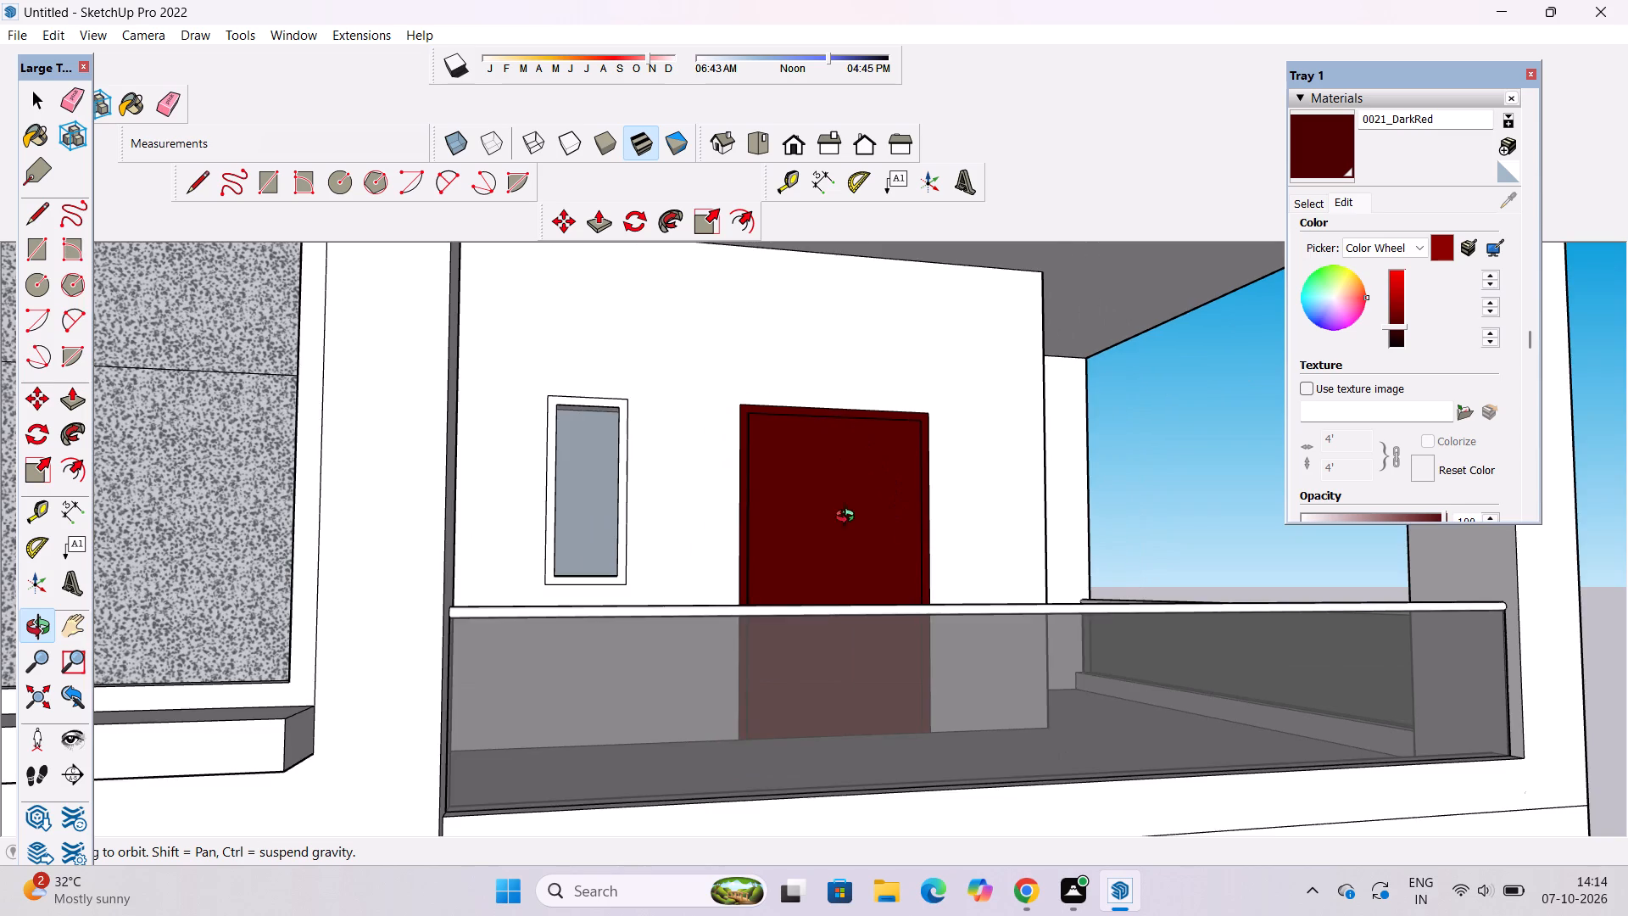
pyautogui.moveTo(850, 533); pyautogui.dragTo(802, 433)
pyautogui.scroll(-6, 800, 427)
pyautogui.keyDown('shift'); pyautogui.moveTo(793, 651); pyautogui.dragTo(765, 574); pyautogui.keyUp('shift')
pyautogui.scroll(6, 788, 645)
pyautogui.moveTo(792, 661); pyautogui.dragTo(801, 618)
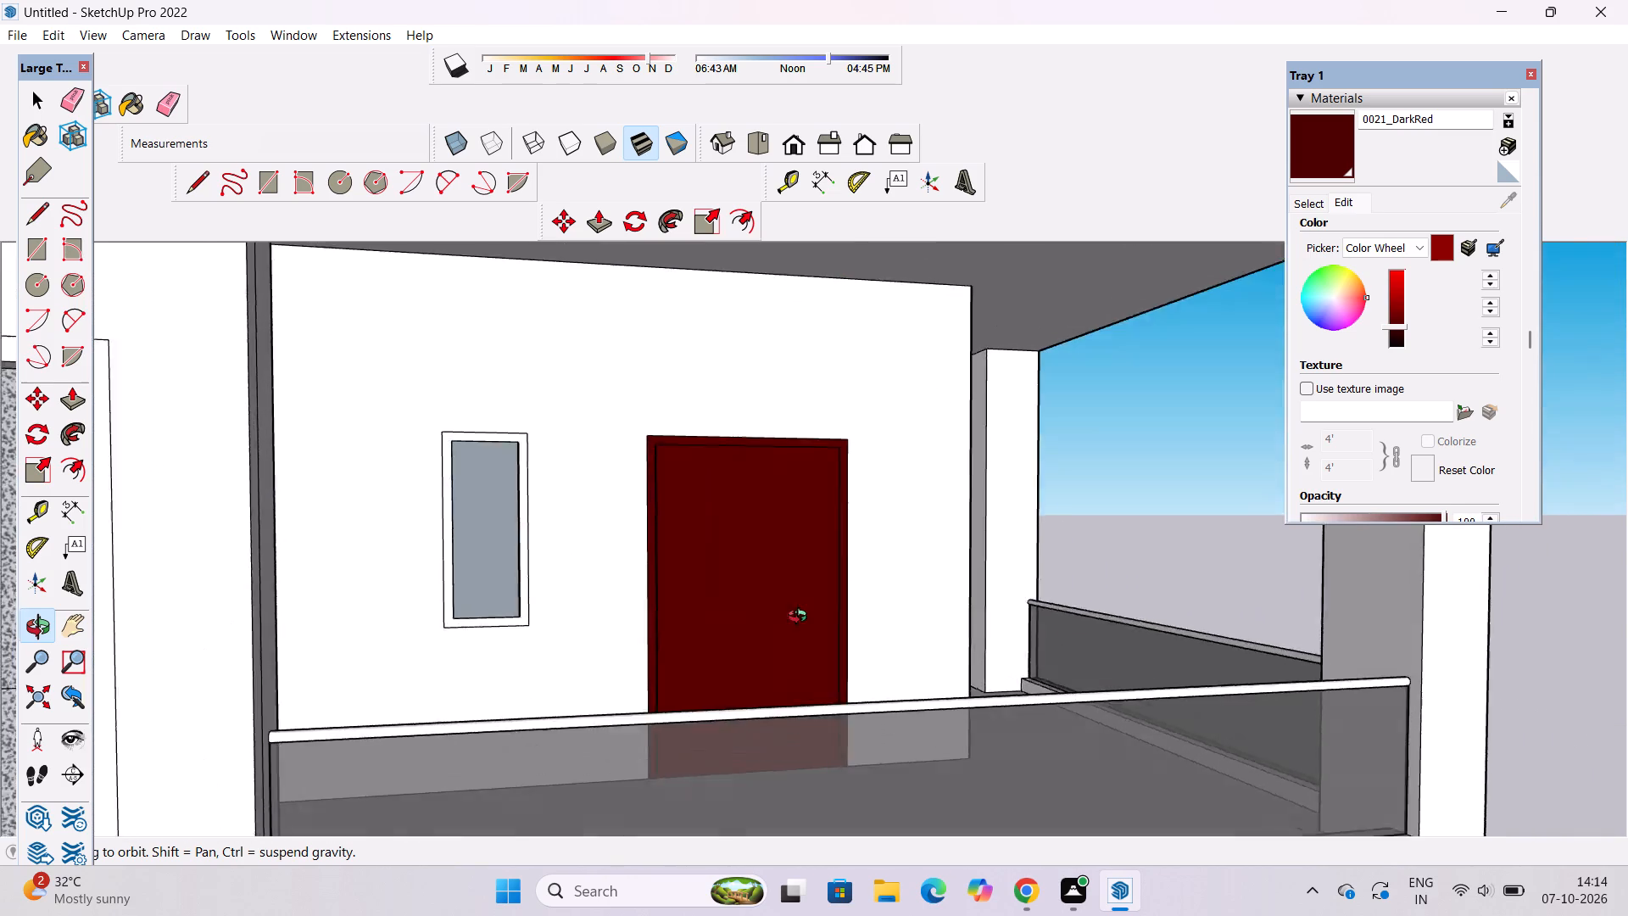
pyautogui.moveTo(801, 618); pyautogui.dragTo(831, 570)
pyautogui.keyDown('shift'); pyautogui.moveTo(847, 460); pyautogui.dragTo(728, 625); pyautogui.keyUp('shift')
pyautogui.scroll(4, 728, 625)
pyautogui.keyDown('shift'); pyautogui.moveTo(725, 625); pyautogui.dragTo(742, 567); pyautogui.keyUp('shift')
pyautogui.scroll(3, 742, 570)
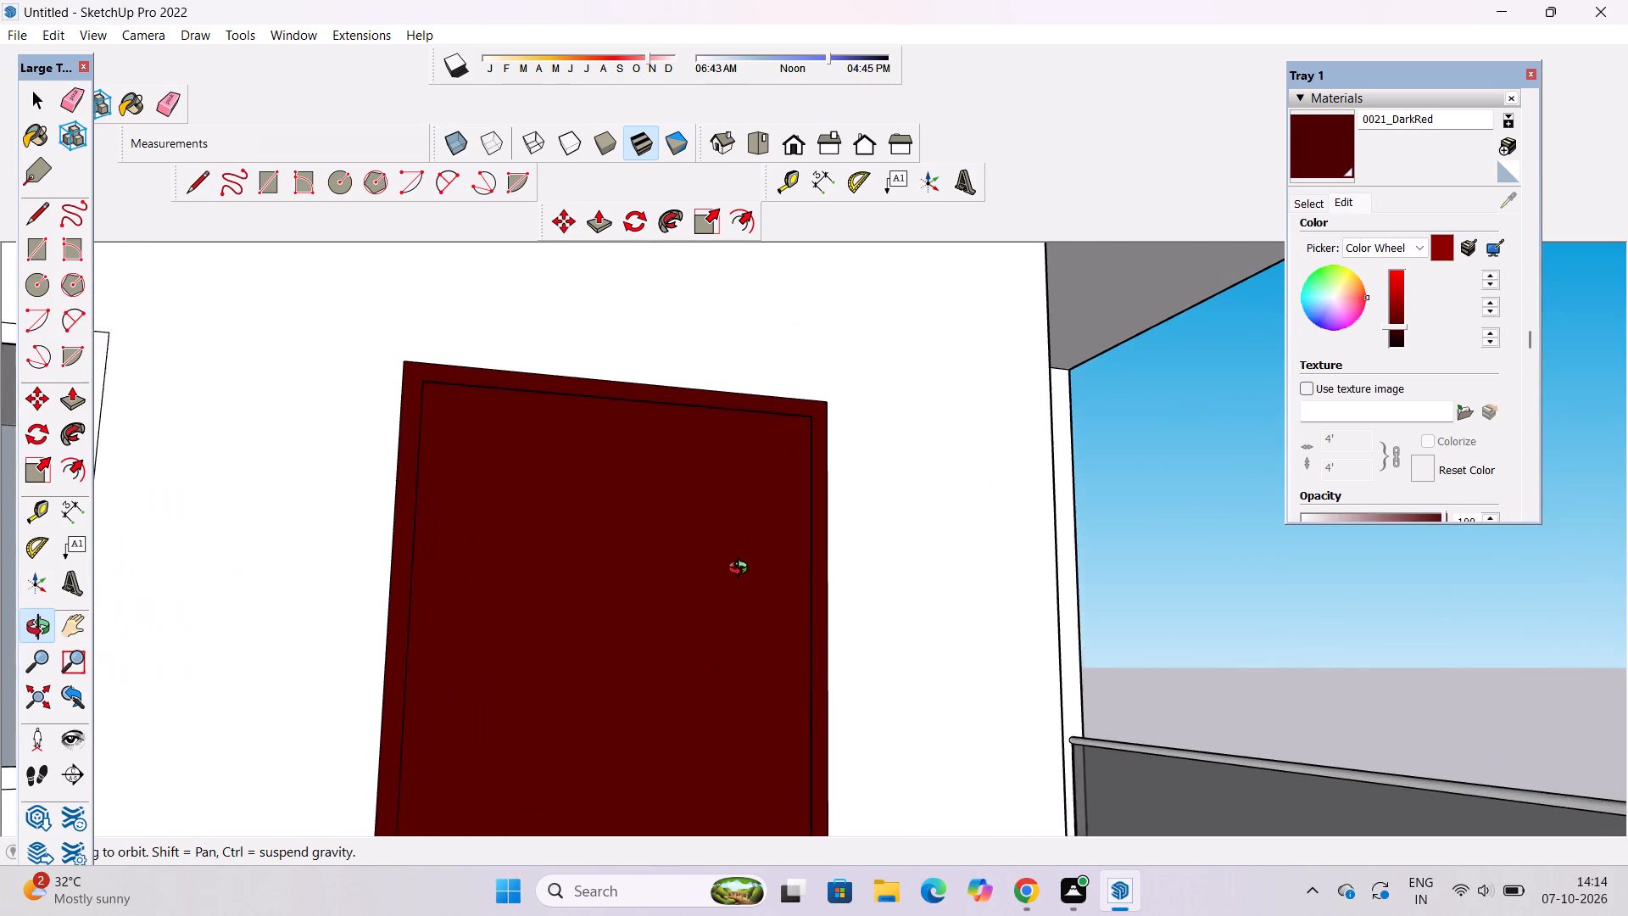
pyautogui.scroll(1, 742, 570)
pyautogui.scroll(-1, 742, 570)
pyautogui.scroll(-12, 741, 479)
pyautogui.moveTo(758, 450); pyautogui.dragTo(537, 600)
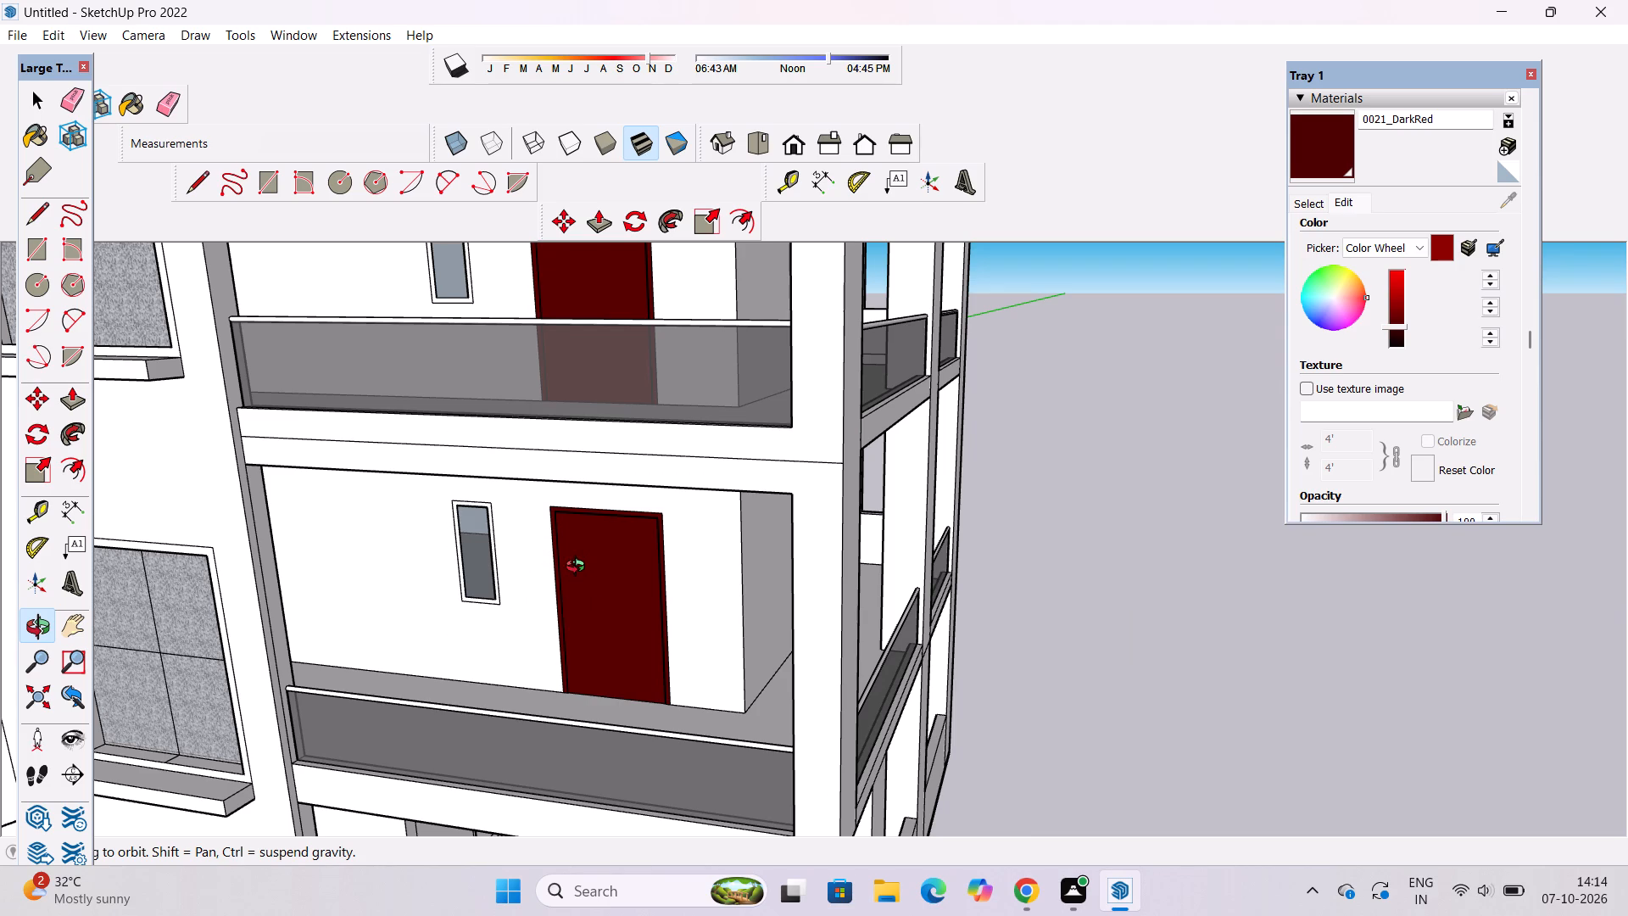
pyautogui.scroll(-3, 572, 575)
pyautogui.moveTo(620, 664); pyautogui.dragTo(649, 621)
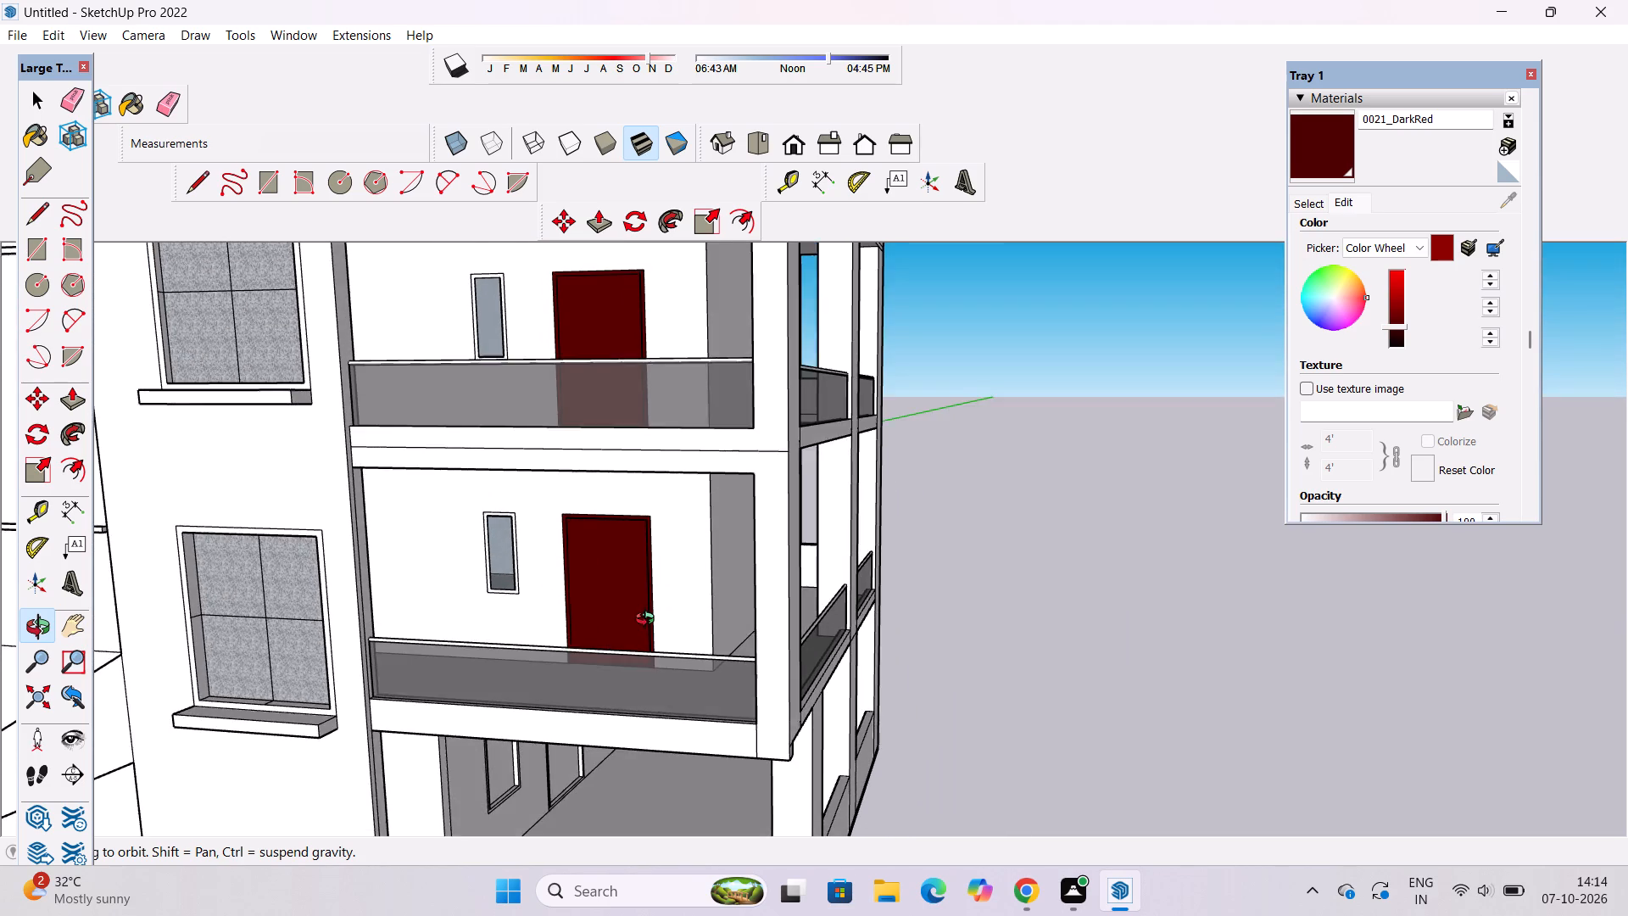
pyautogui.scroll(-1, 649, 621)
pyautogui.keyDown('shift'); pyautogui.moveTo(658, 626); pyautogui.dragTo(693, 616); pyautogui.keyUp('shift')
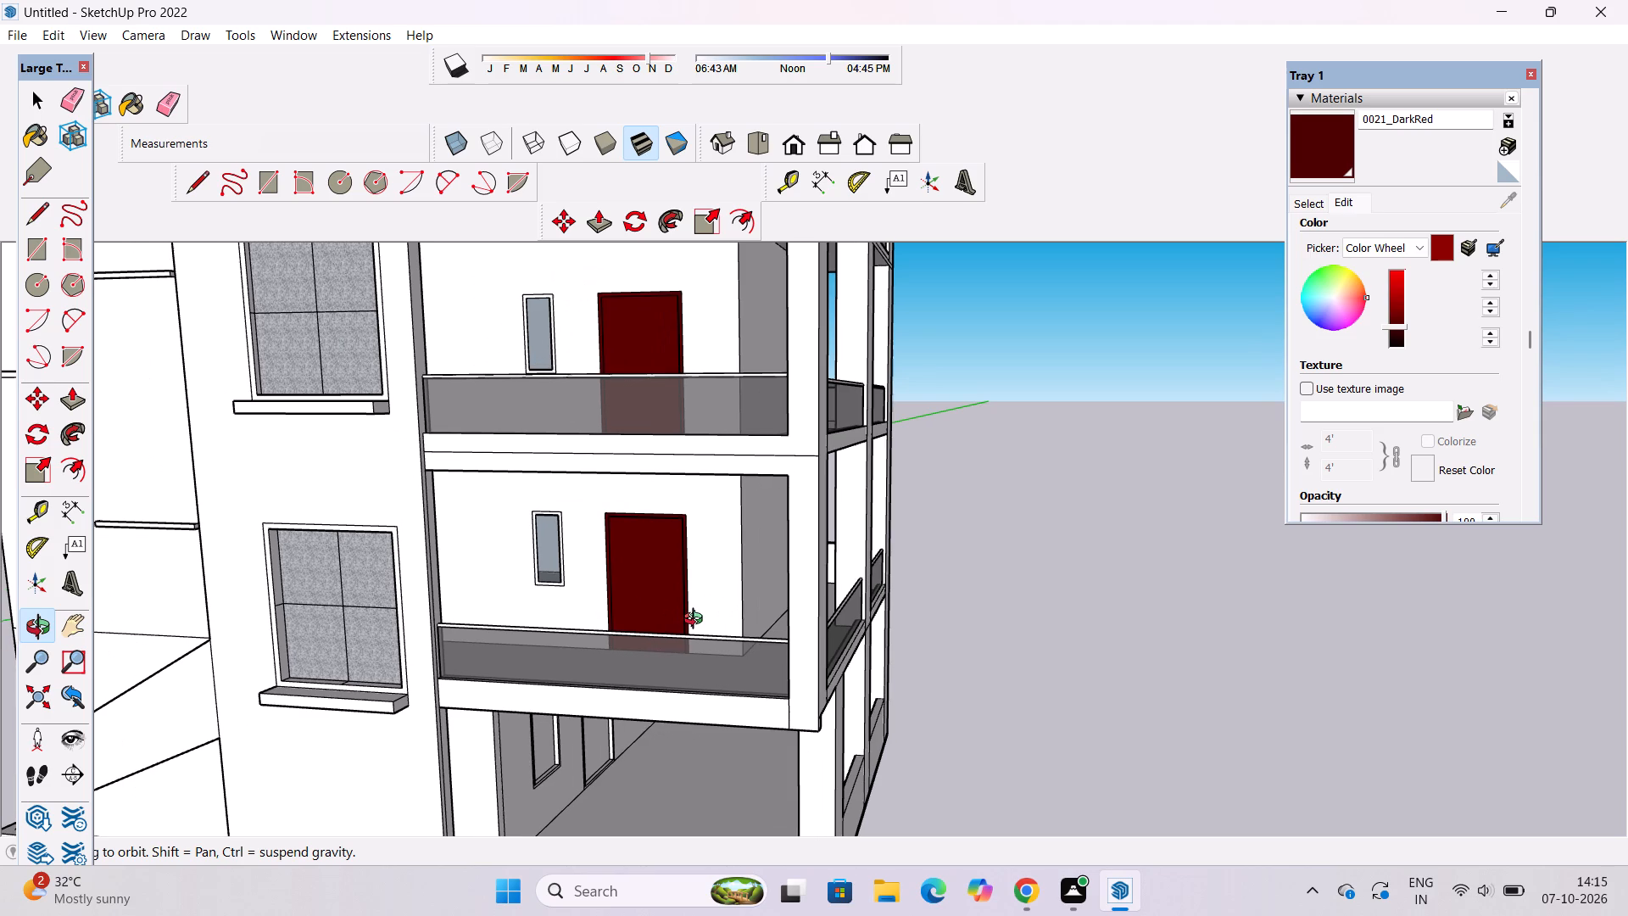
pyautogui.scroll(-3, 697, 623)
pyautogui.scroll(2, 697, 624)
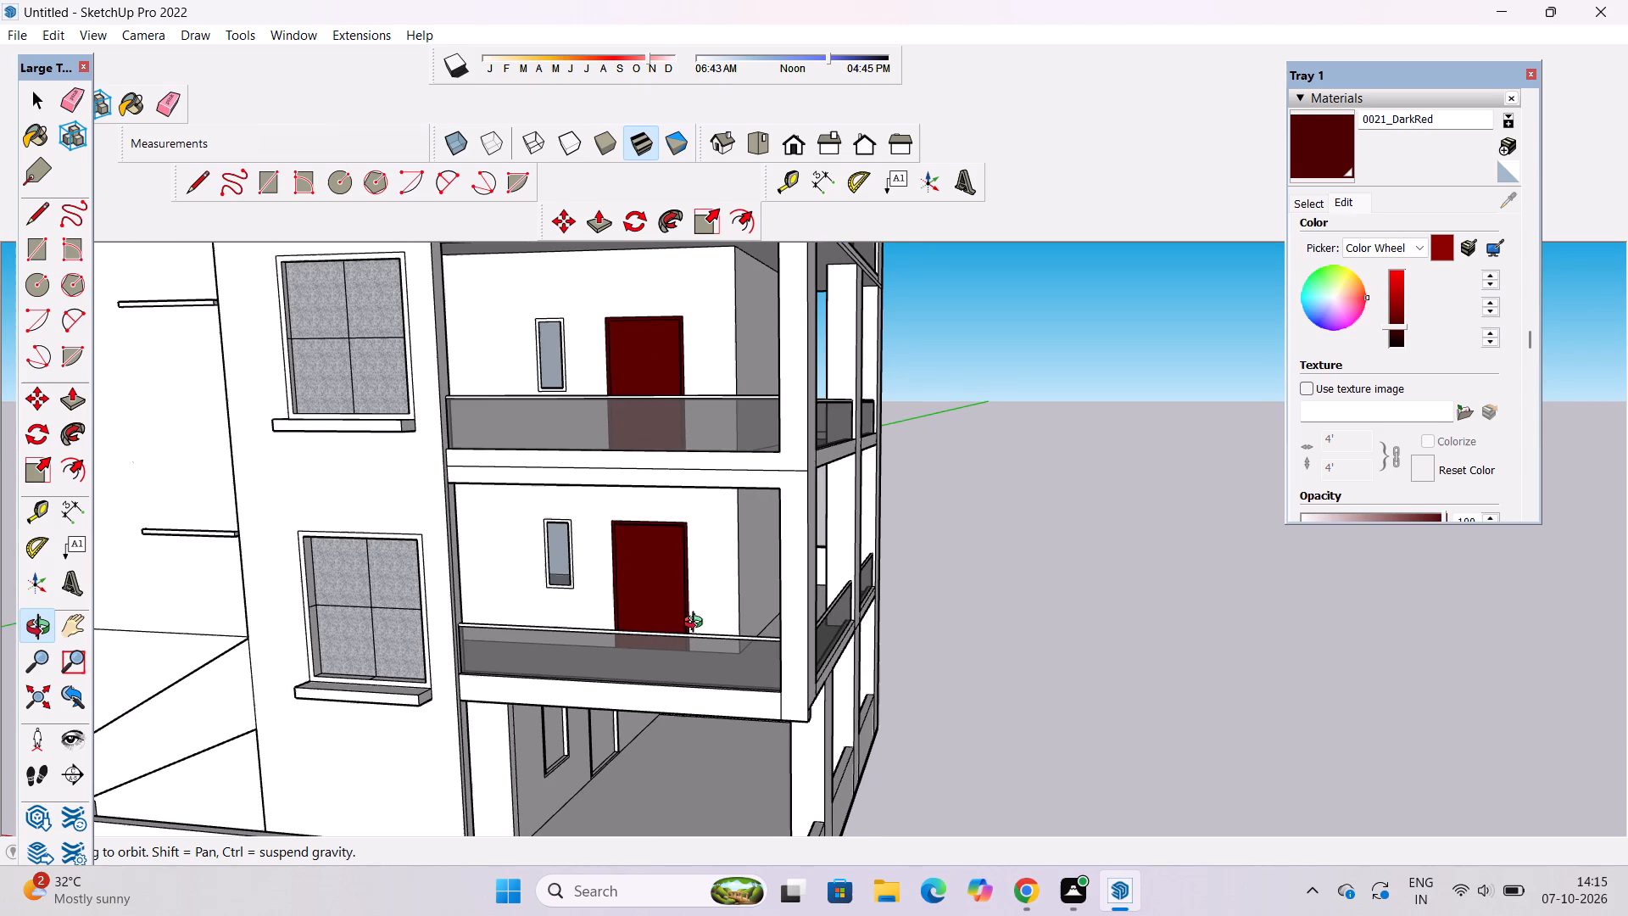
pyautogui.scroll(-6, 723, 600)
pyautogui.scroll(-2, 645, 643)
pyautogui.moveTo(644, 691); pyautogui.dragTo(779, 789)
pyautogui.scroll(2, 754, 707)
pyautogui.moveTo(718, 729); pyautogui.dragTo(665, 595)
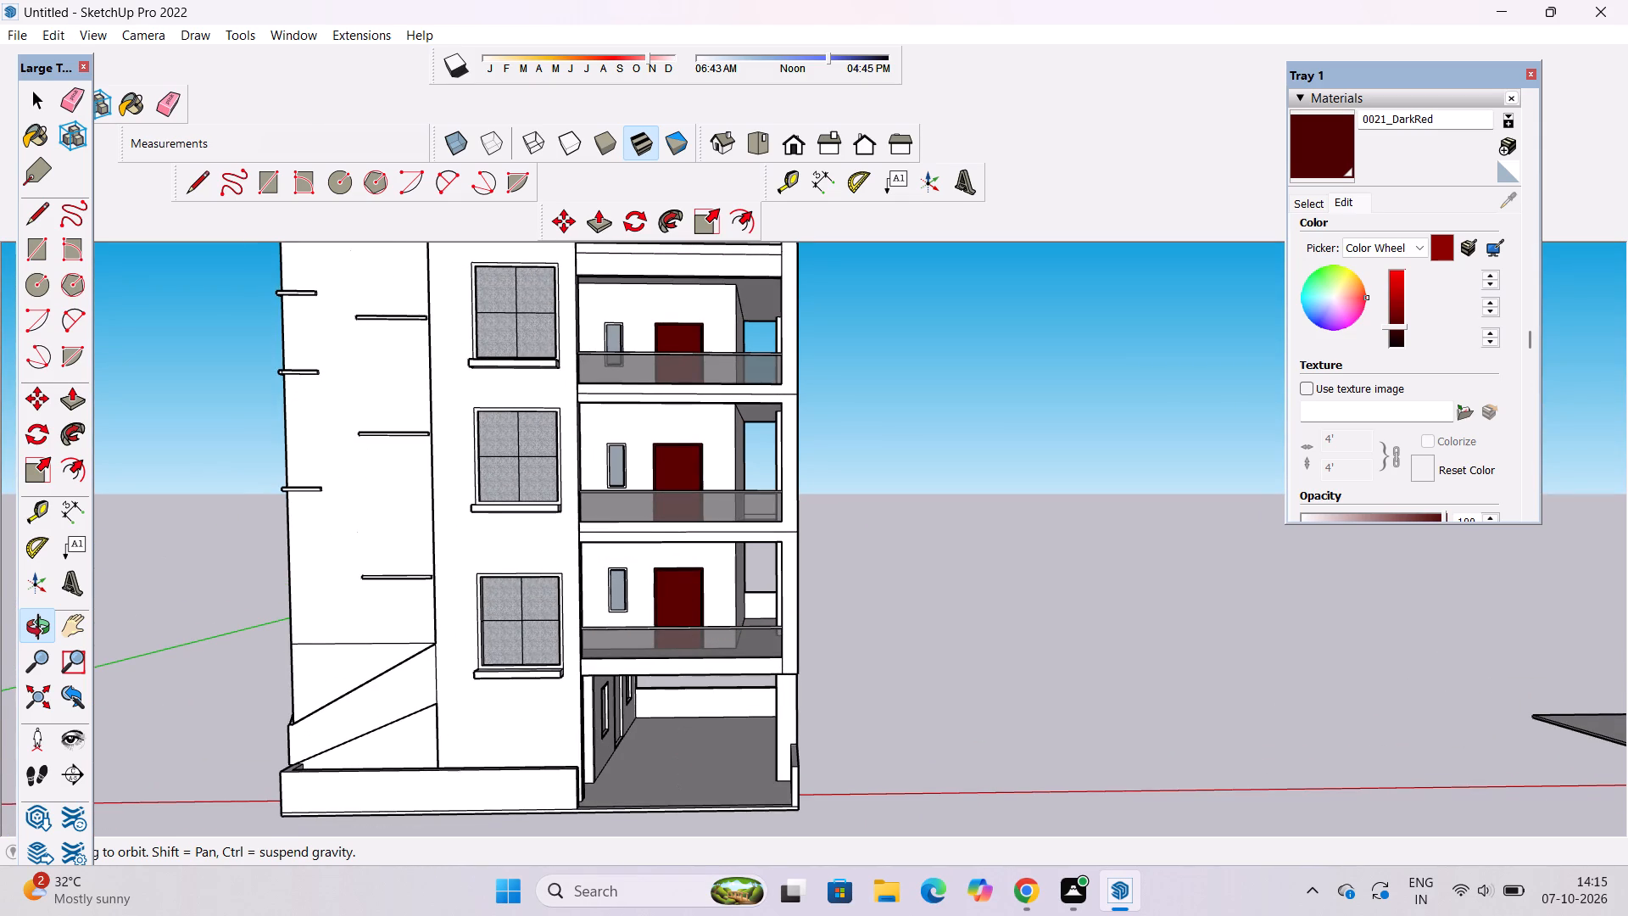
pyautogui.scroll(-1, 627, 701)
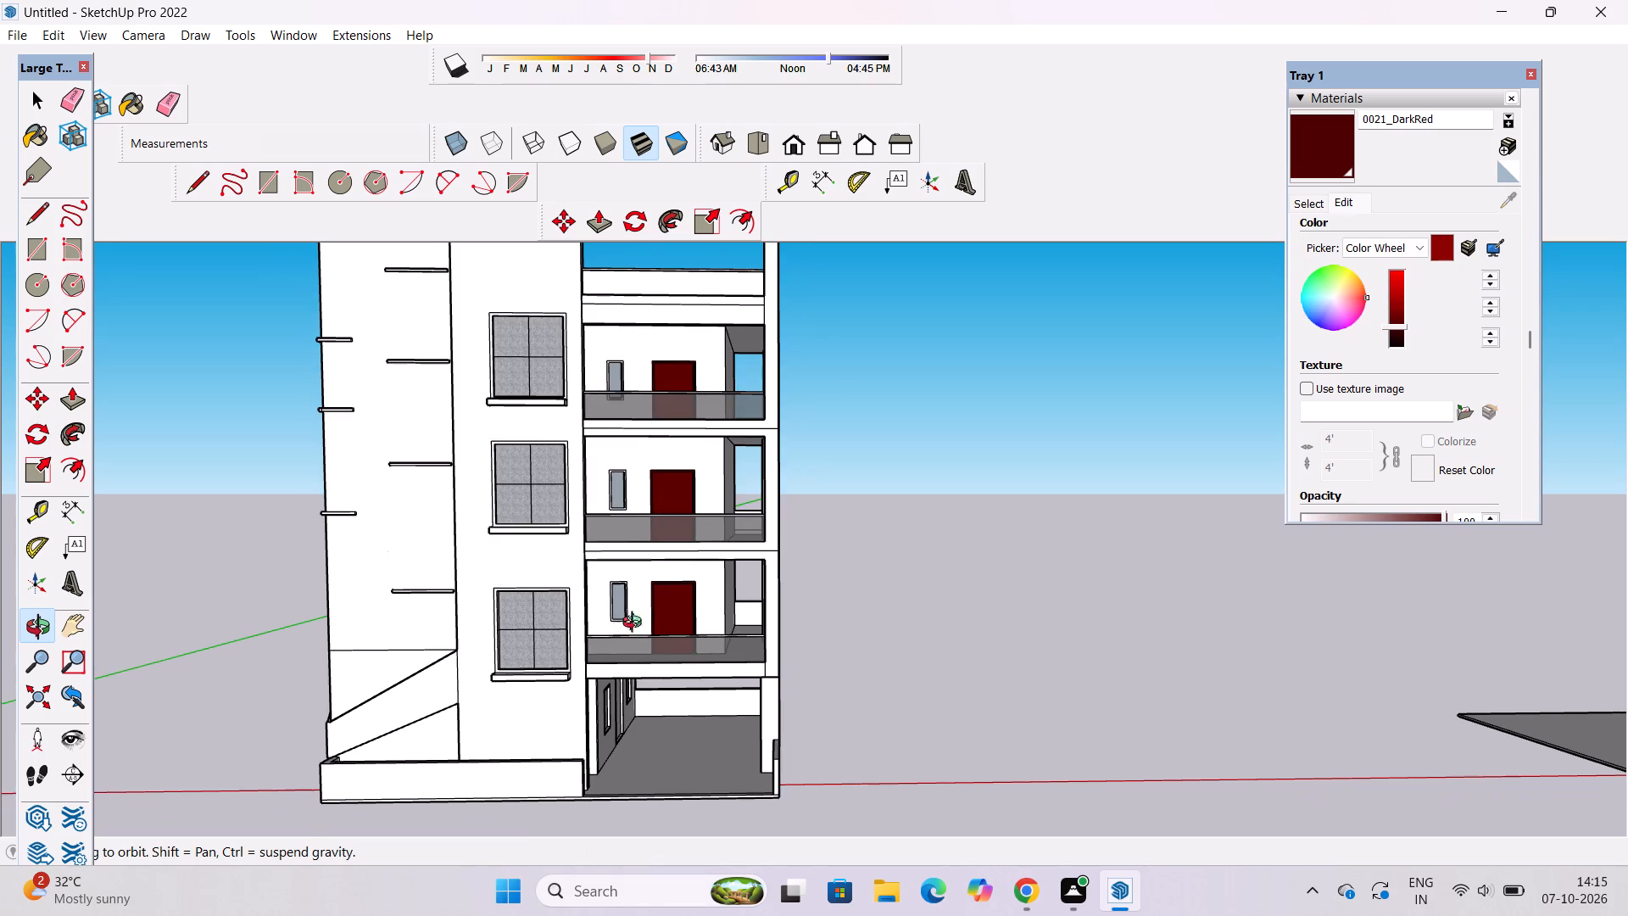
pyautogui.moveTo(710, 602); pyautogui.dragTo(641, 656)
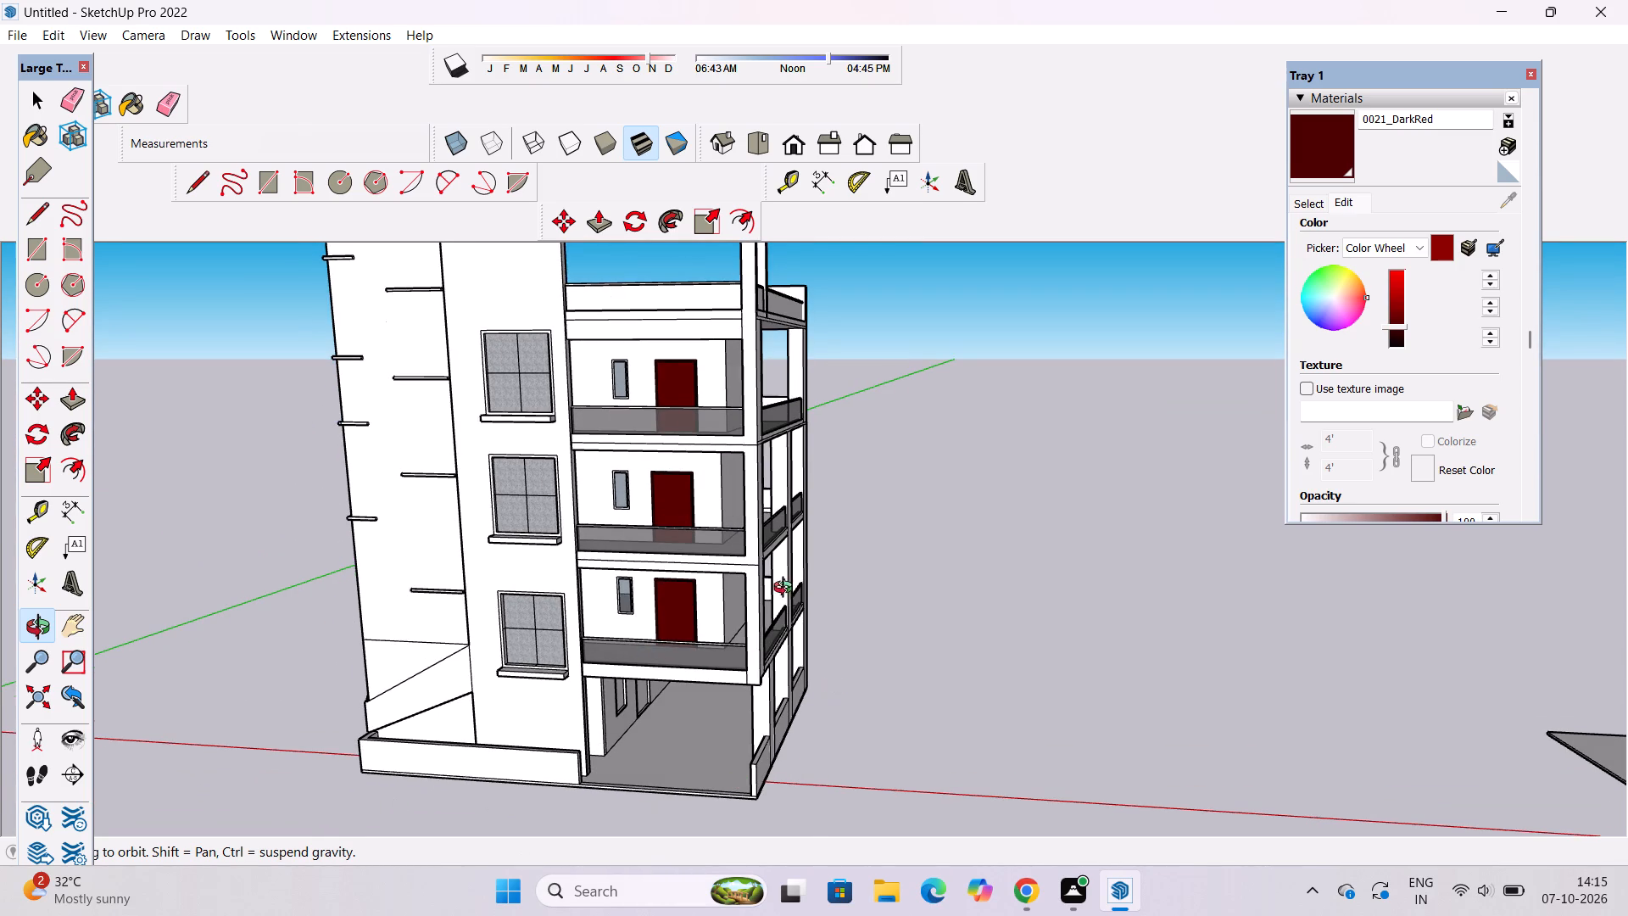
pyautogui.scroll(-5, 787, 589)
pyautogui.keyDown('shift'); pyautogui.moveTo(789, 597); pyautogui.dragTo(747, 700); pyautogui.keyUp('shift')
pyautogui.scroll(6, 746, 734)
pyautogui.keyDown('shift'); pyautogui.moveTo(675, 765); pyautogui.dragTo(753, 700); pyautogui.keyUp('shift')
pyautogui.moveTo(746, 738); pyautogui.dragTo(795, 651)
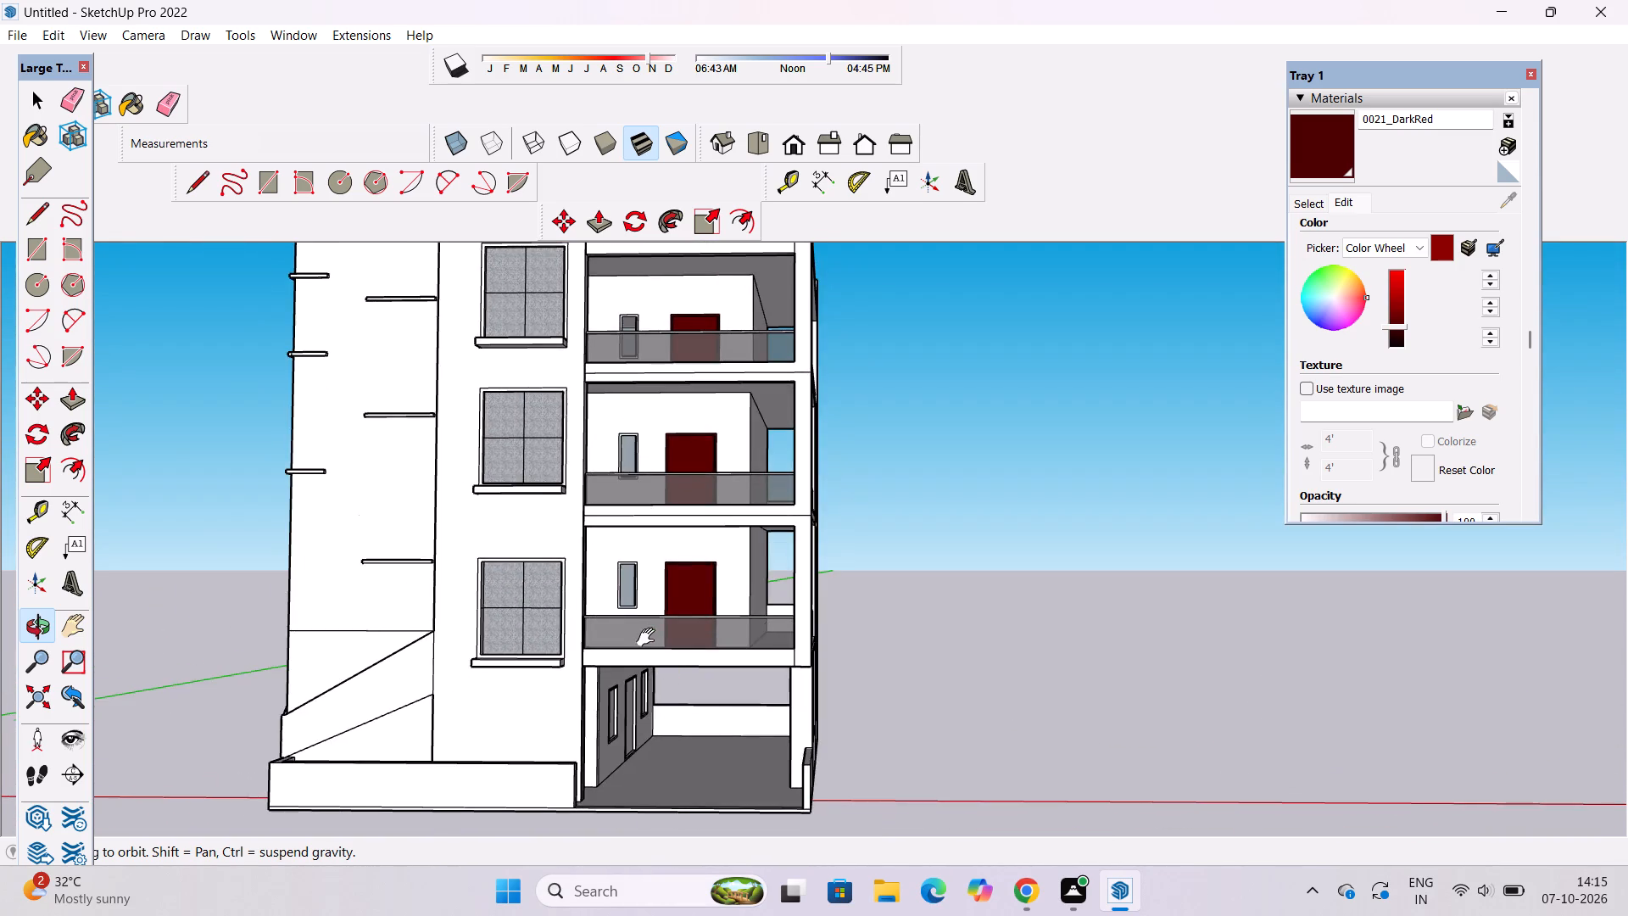
# Paint the frames of the three narrow windows beside the balcony doors with the darkened 0021_DarkRed material.
pyautogui.keyDown('shift'); pyautogui.moveTo(652, 642); pyautogui.dragTo(690, 693); pyautogui.keyUp('shift')
pyautogui.scroll(4, 683, 631)
pyautogui.keyDown('shift'); pyautogui.moveTo(699, 633); pyautogui.dragTo(647, 697); pyautogui.keyUp('shift')
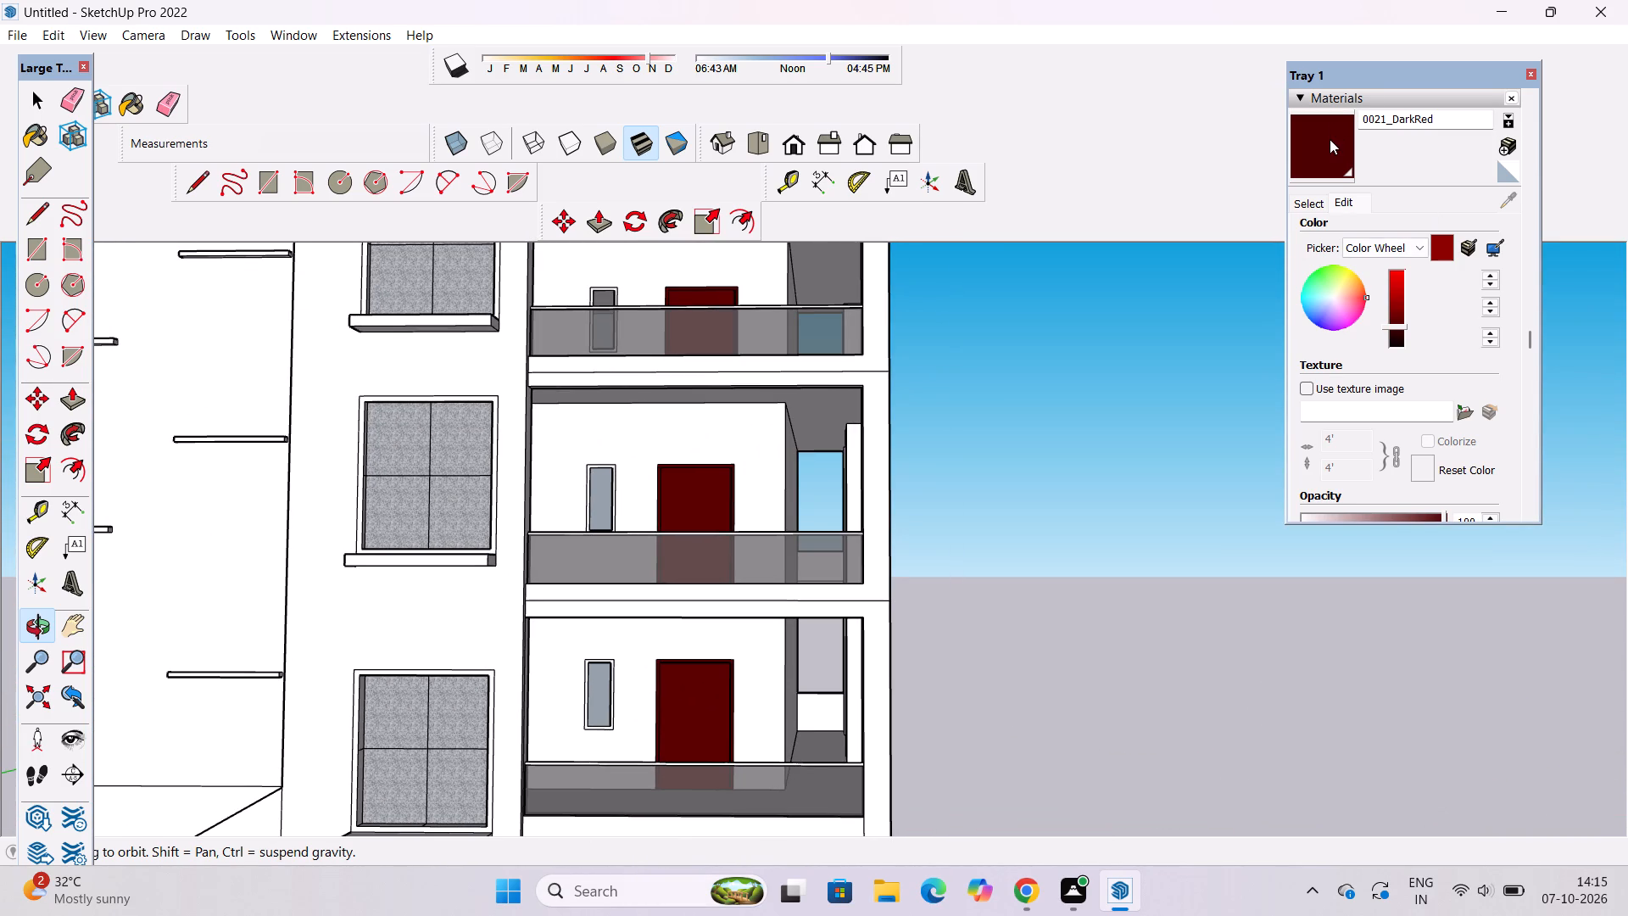
pyautogui.click(1330, 139)
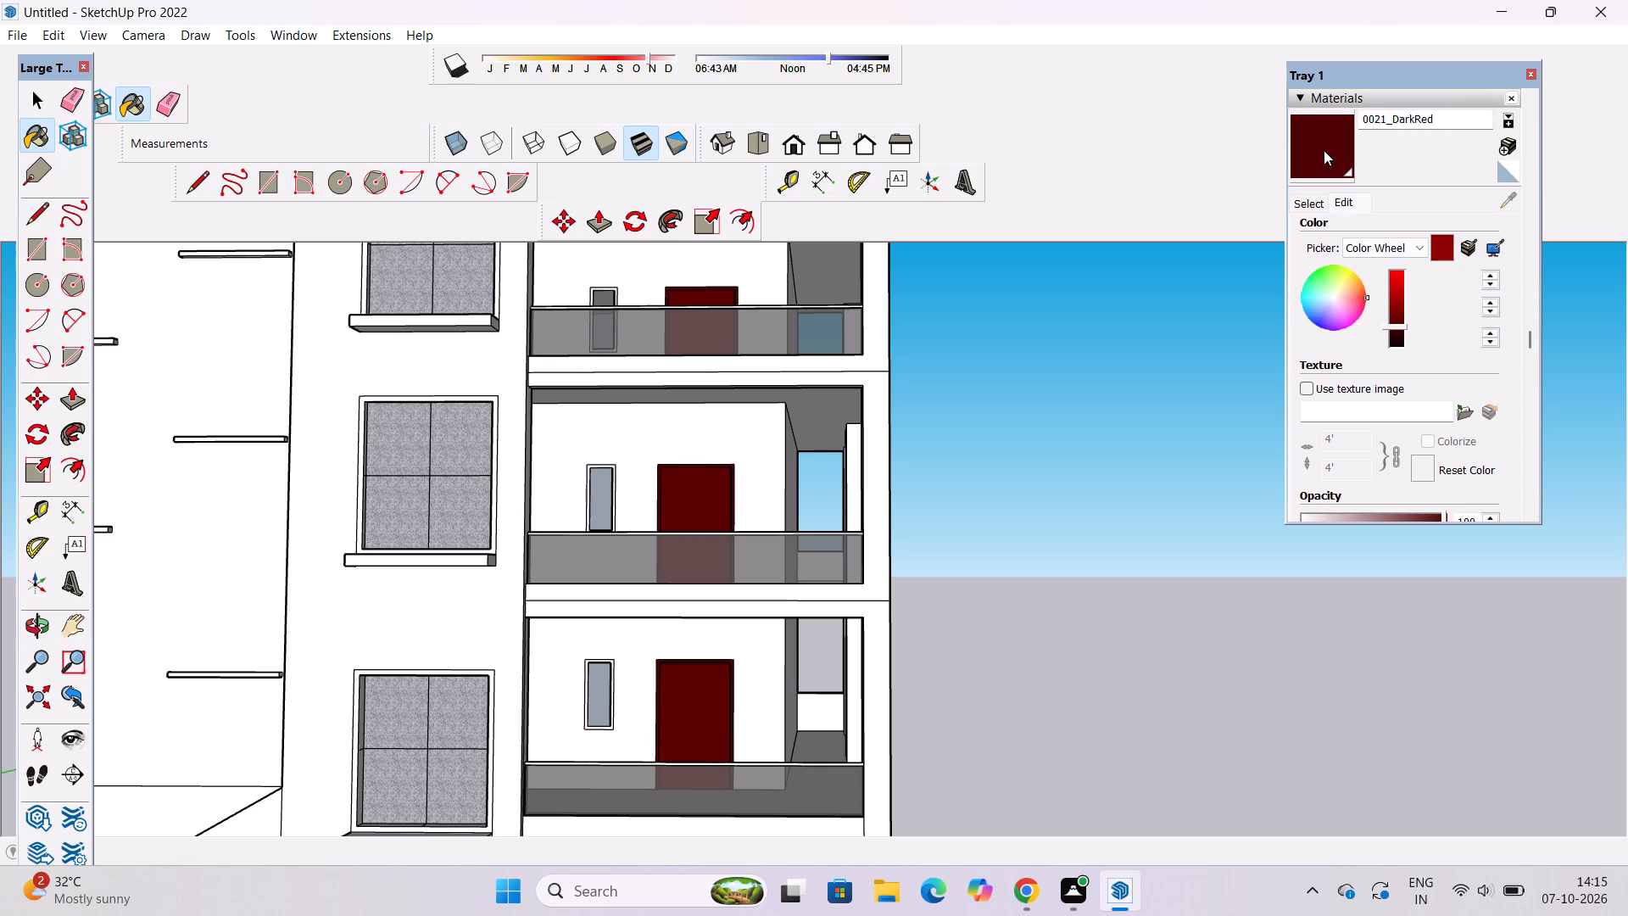
pyautogui.scroll(16, 616, 515)
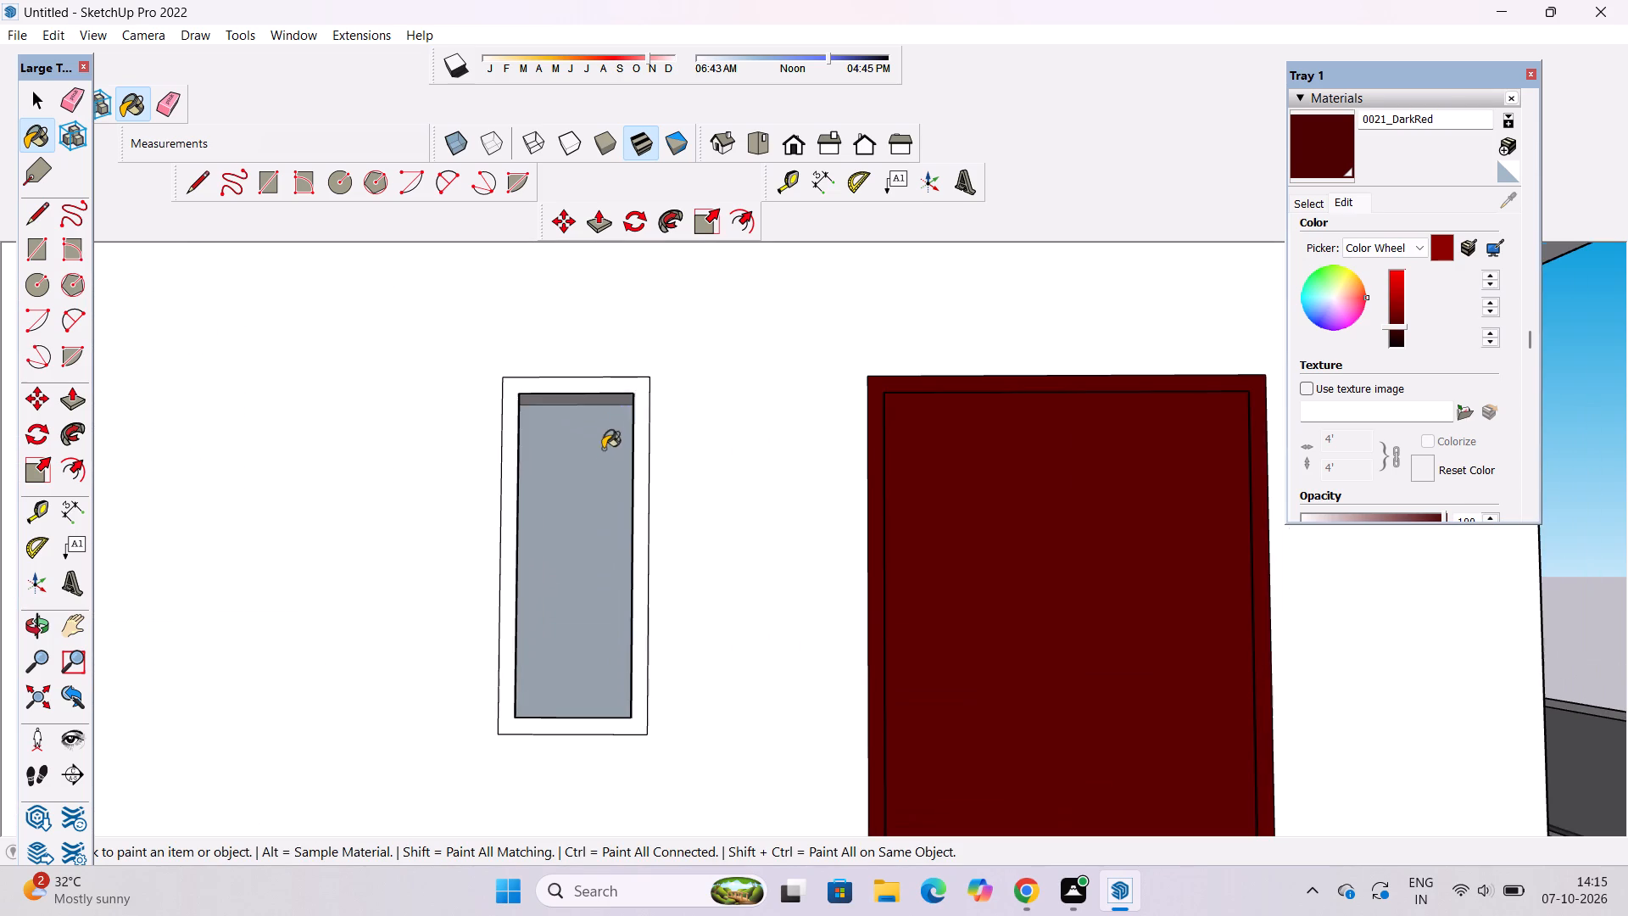
pyautogui.click(641, 393)
pyautogui.scroll(-16, 653, 539)
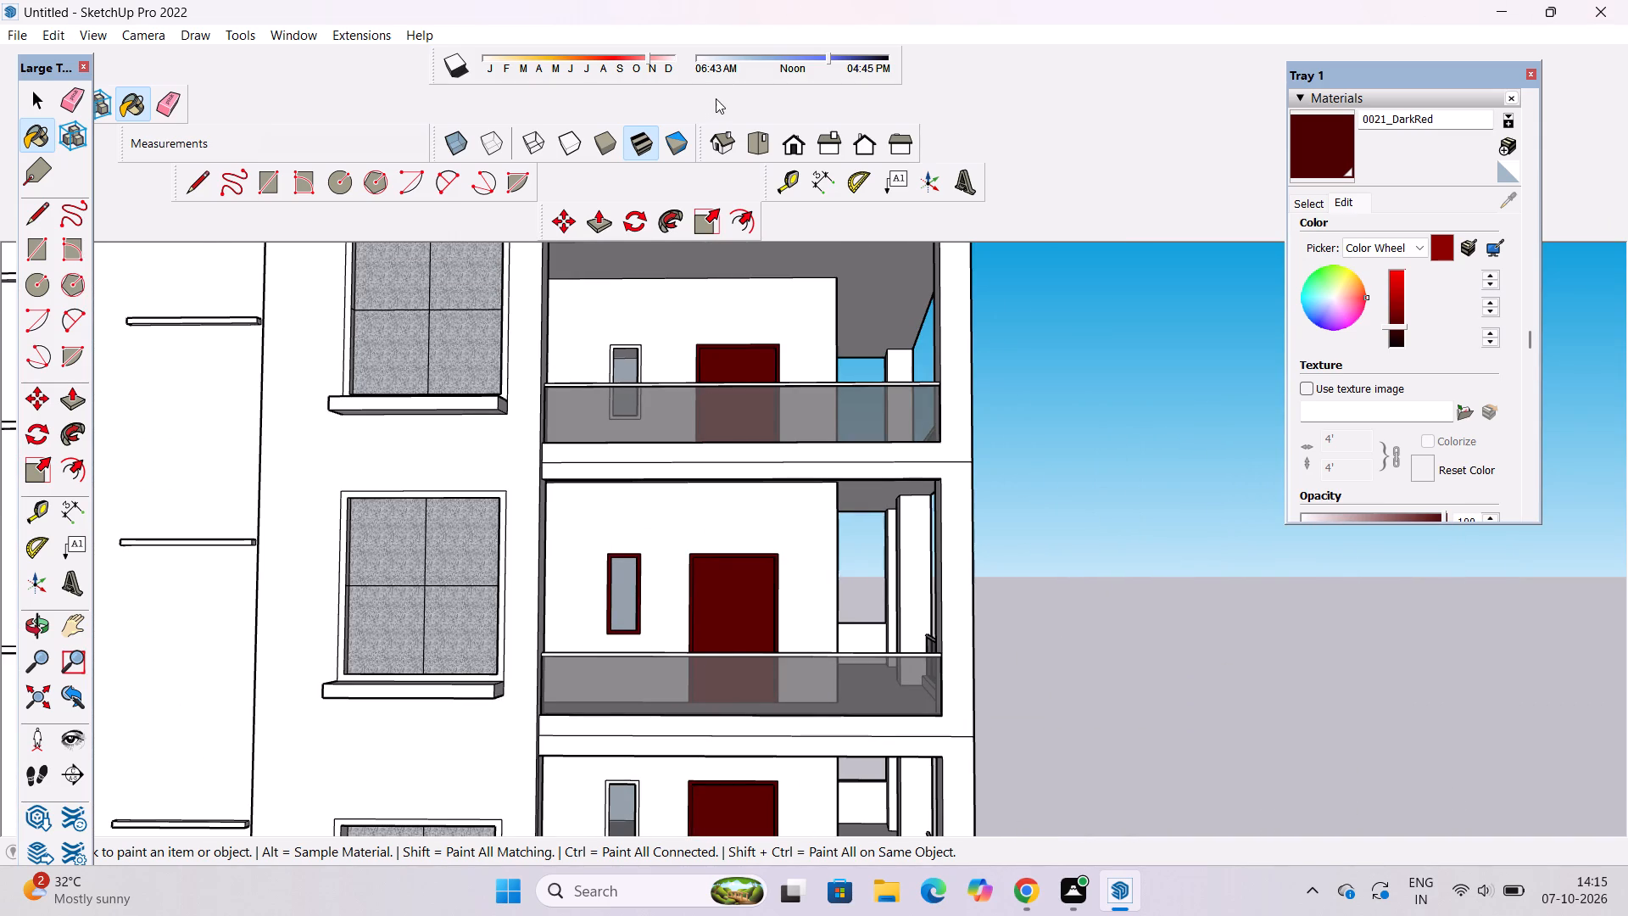
pyautogui.scroll(-6, 677, 126)
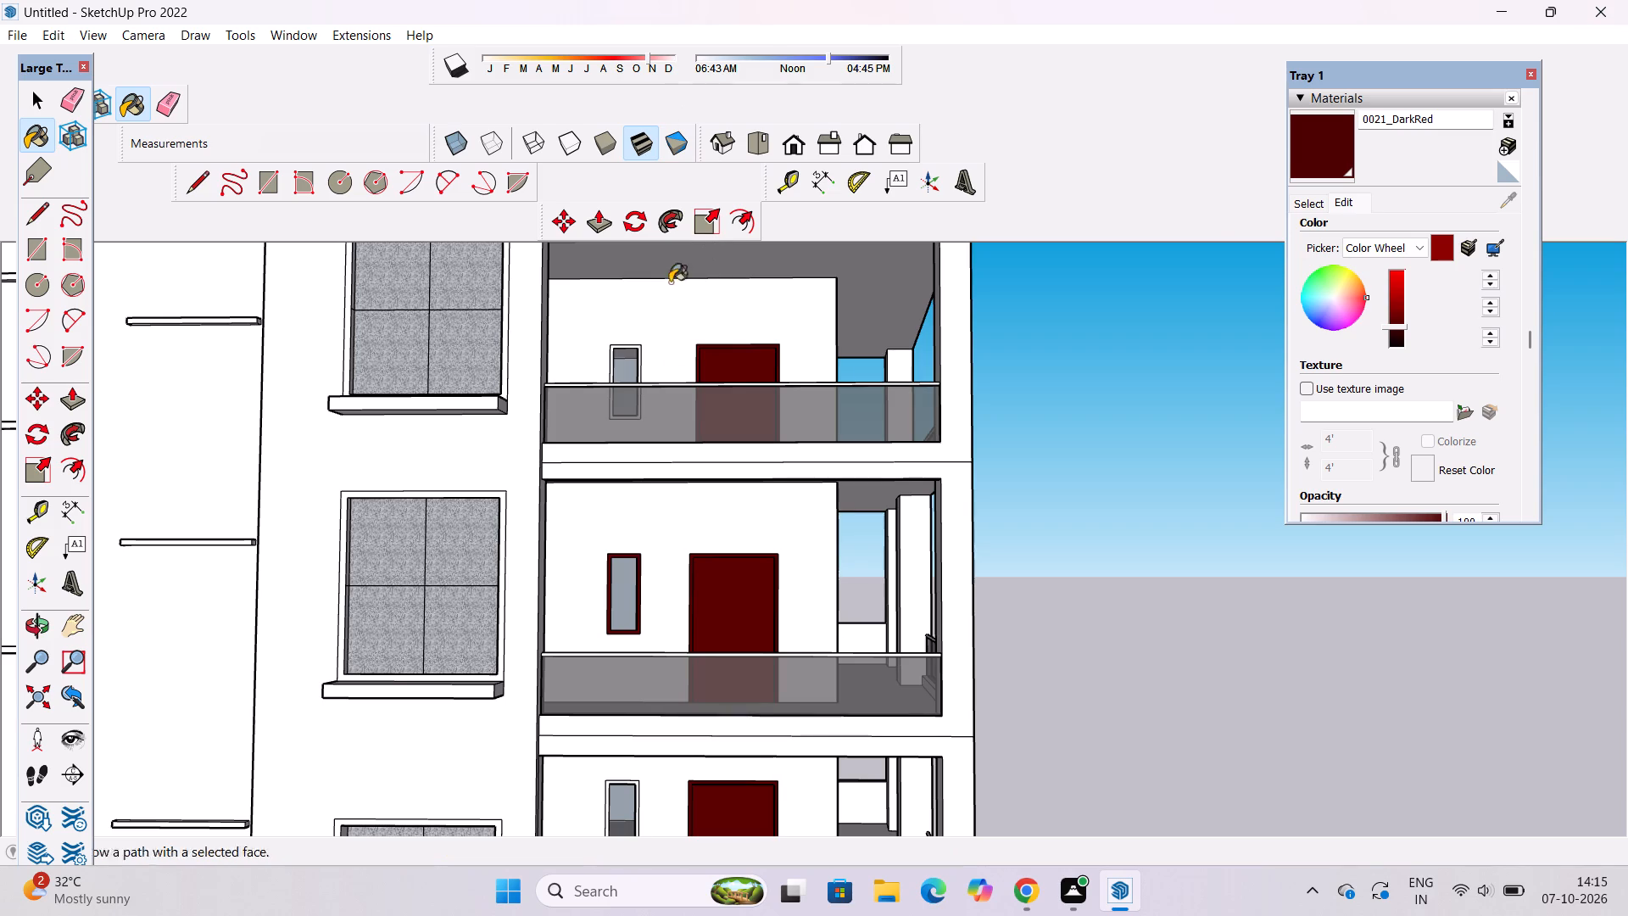
pyautogui.scroll(18, 630, 325)
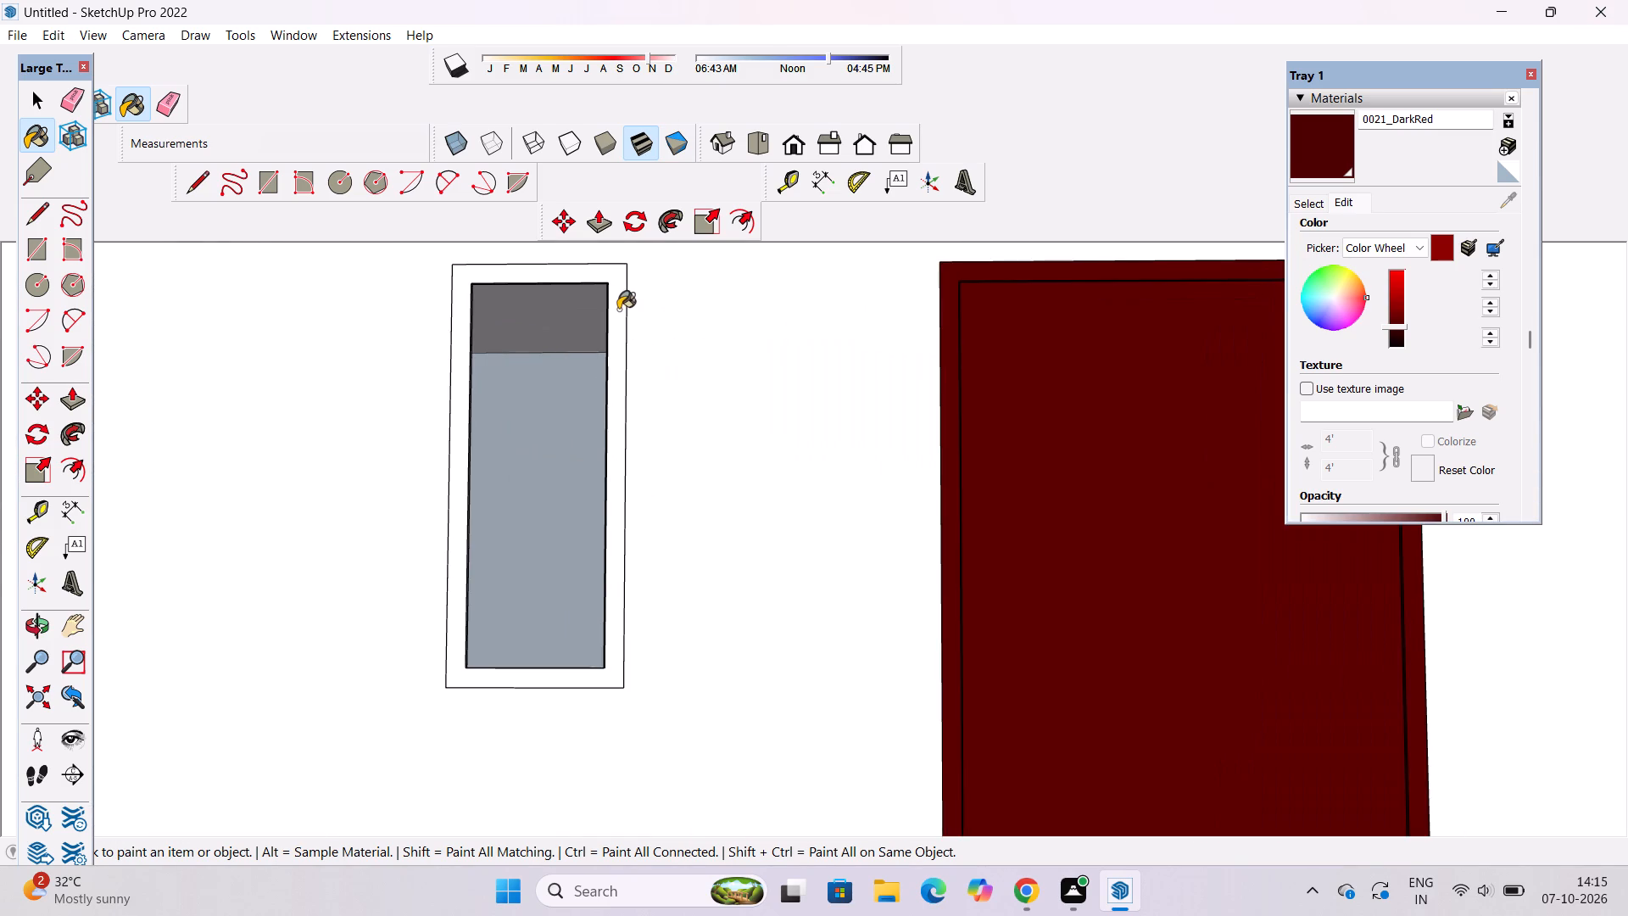
pyautogui.click(618, 310)
pyautogui.scroll(-20, 594, 333)
pyautogui.scroll(-3, 594, 333)
pyautogui.scroll(9, 515, 743)
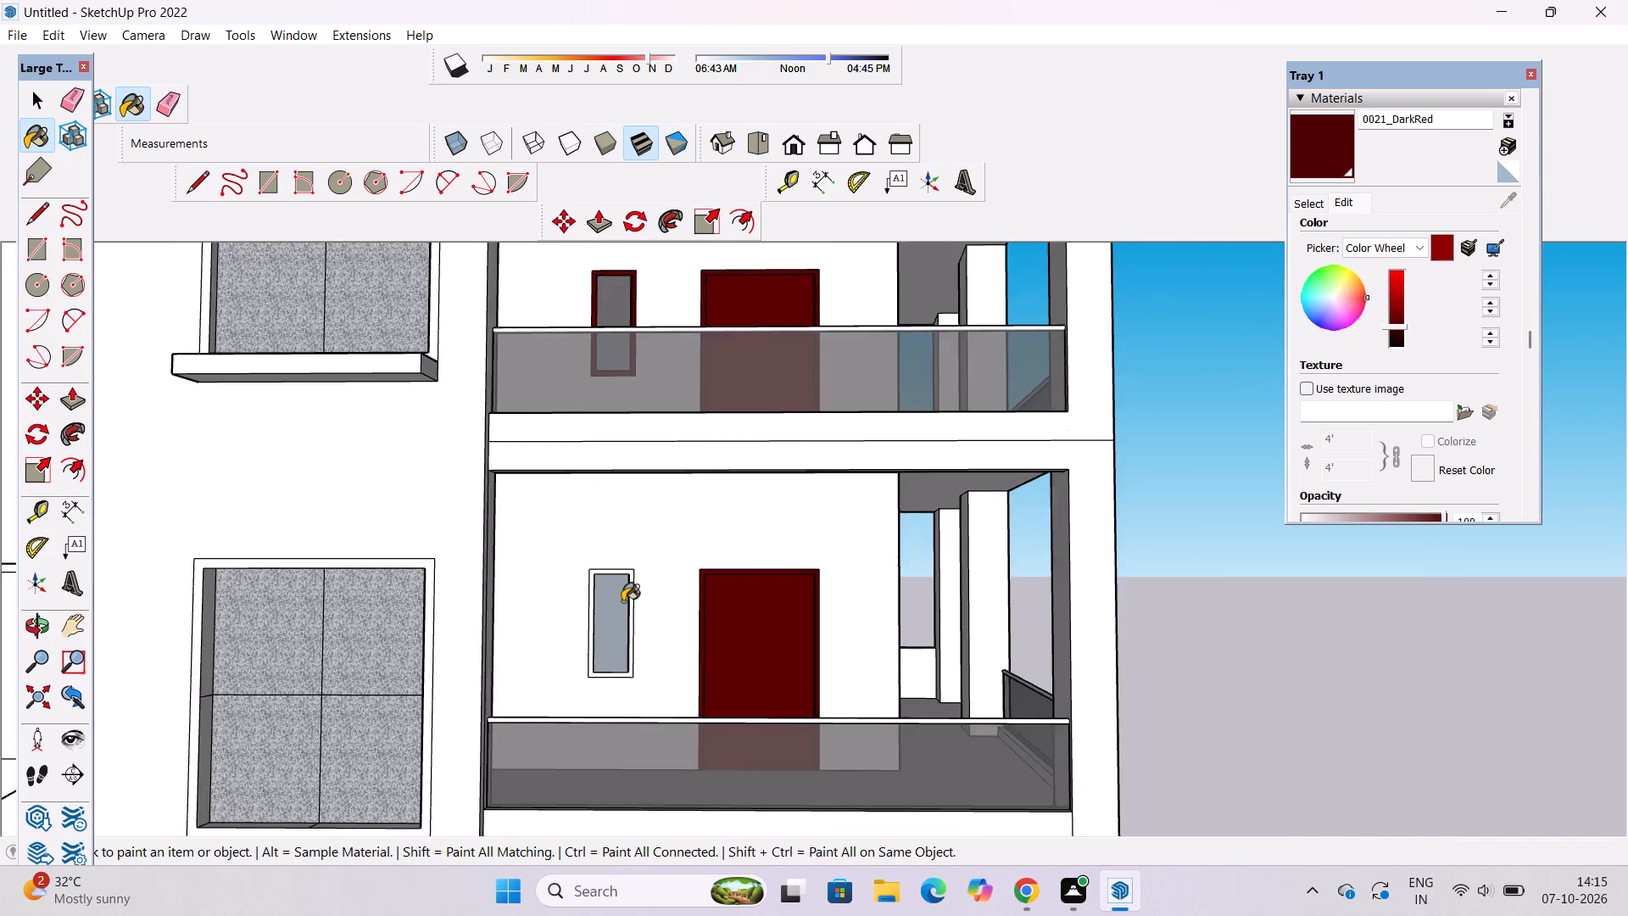
pyautogui.scroll(10, 622, 601)
pyautogui.click(649, 507)
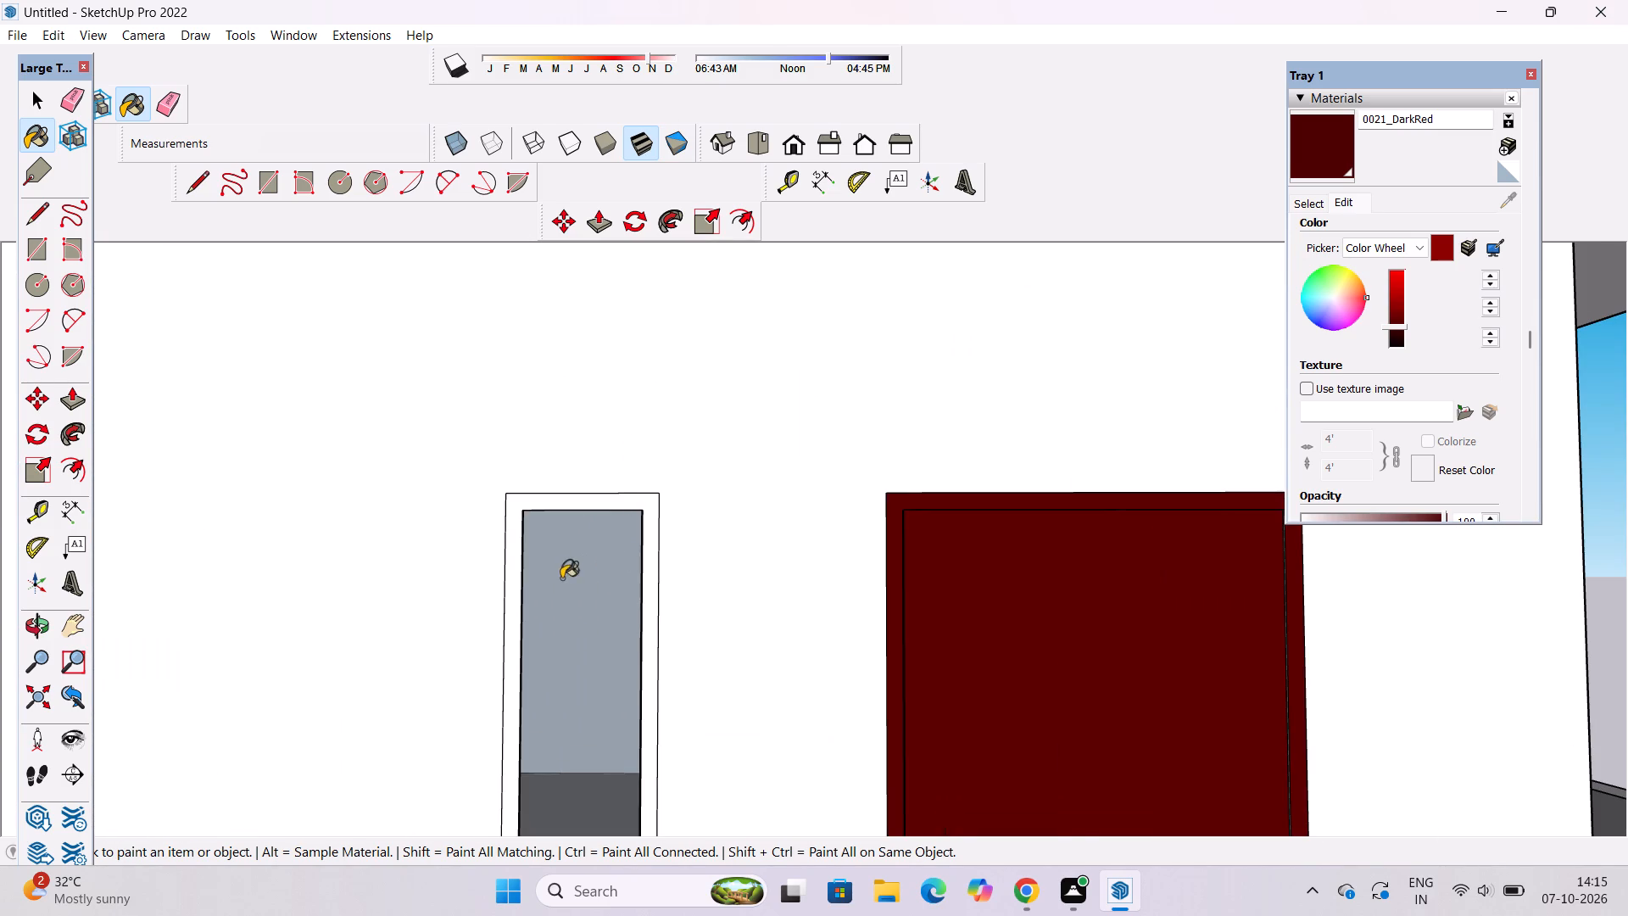
# Examine the dark red window frames and balcony doors, and inspect the whole building from its other sides.
pyautogui.scroll(20, 553, 584)
pyautogui.scroll(3, 553, 584)
pyautogui.scroll(-13, 483, 585)
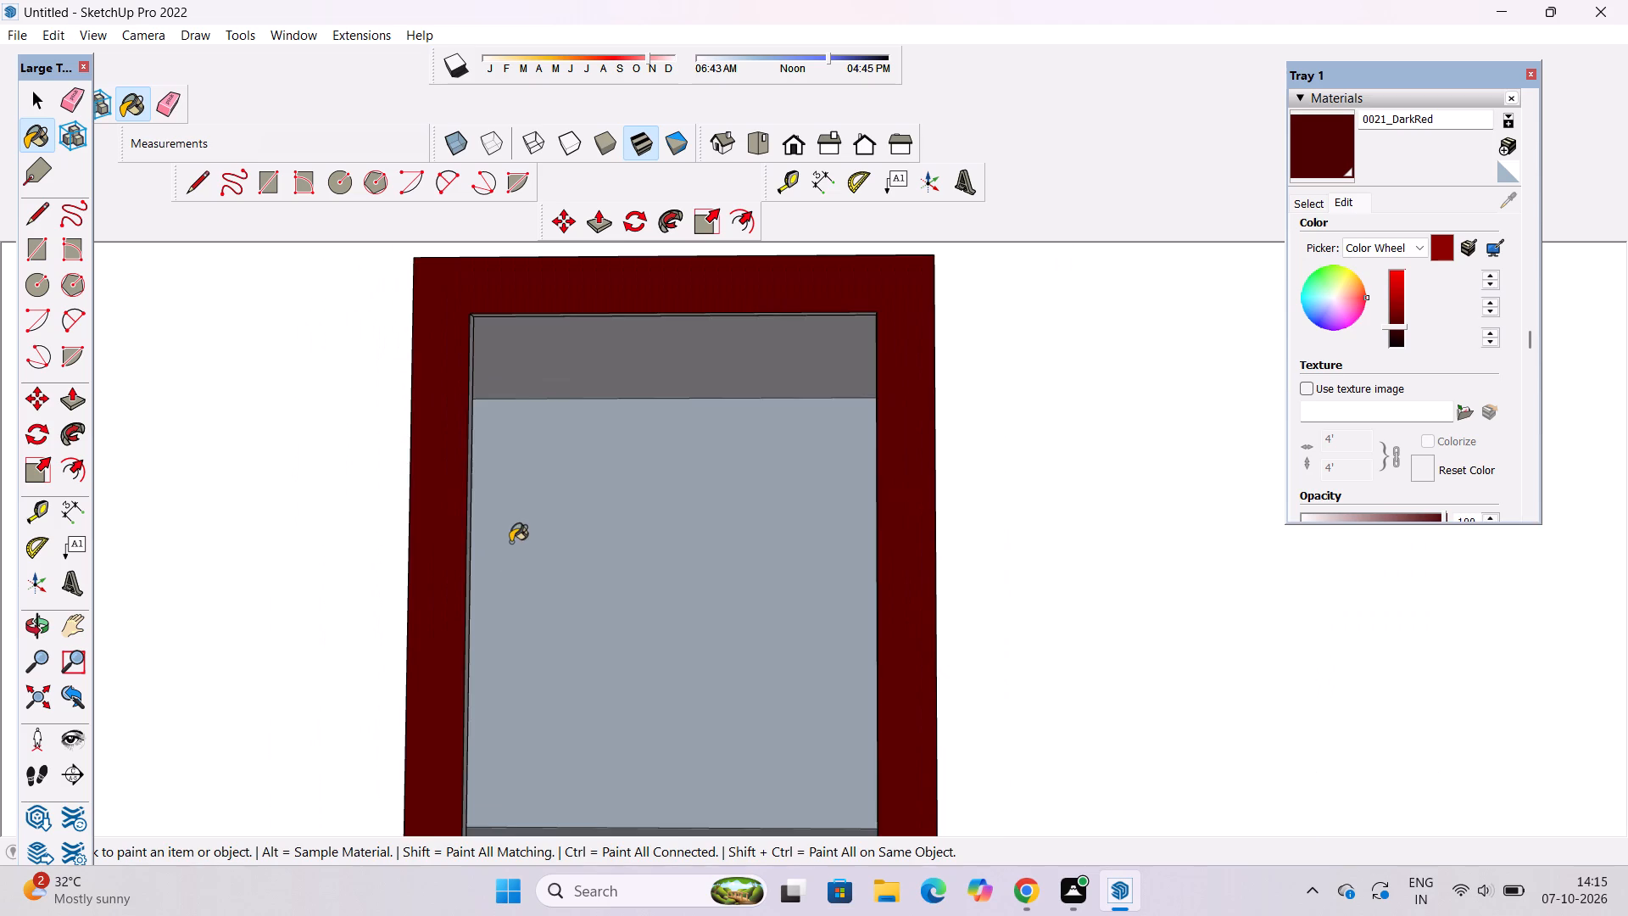
pyautogui.scroll(-3, 510, 542)
pyautogui.press('o')
pyautogui.scroll(-7, 590, 494)
pyautogui.scroll(-6, 703, 450)
pyautogui.moveTo(716, 456); pyautogui.dragTo(728, 567)
pyautogui.scroll(-5, 728, 568)
pyautogui.keyDown('shift'); pyautogui.moveTo(727, 636); pyautogui.dragTo(723, 515); pyautogui.keyUp('shift')
pyautogui.scroll(-6, 723, 510)
pyautogui.keyDown('shift'); pyautogui.moveTo(719, 518); pyautogui.dragTo(677, 576); pyautogui.keyUp('shift')
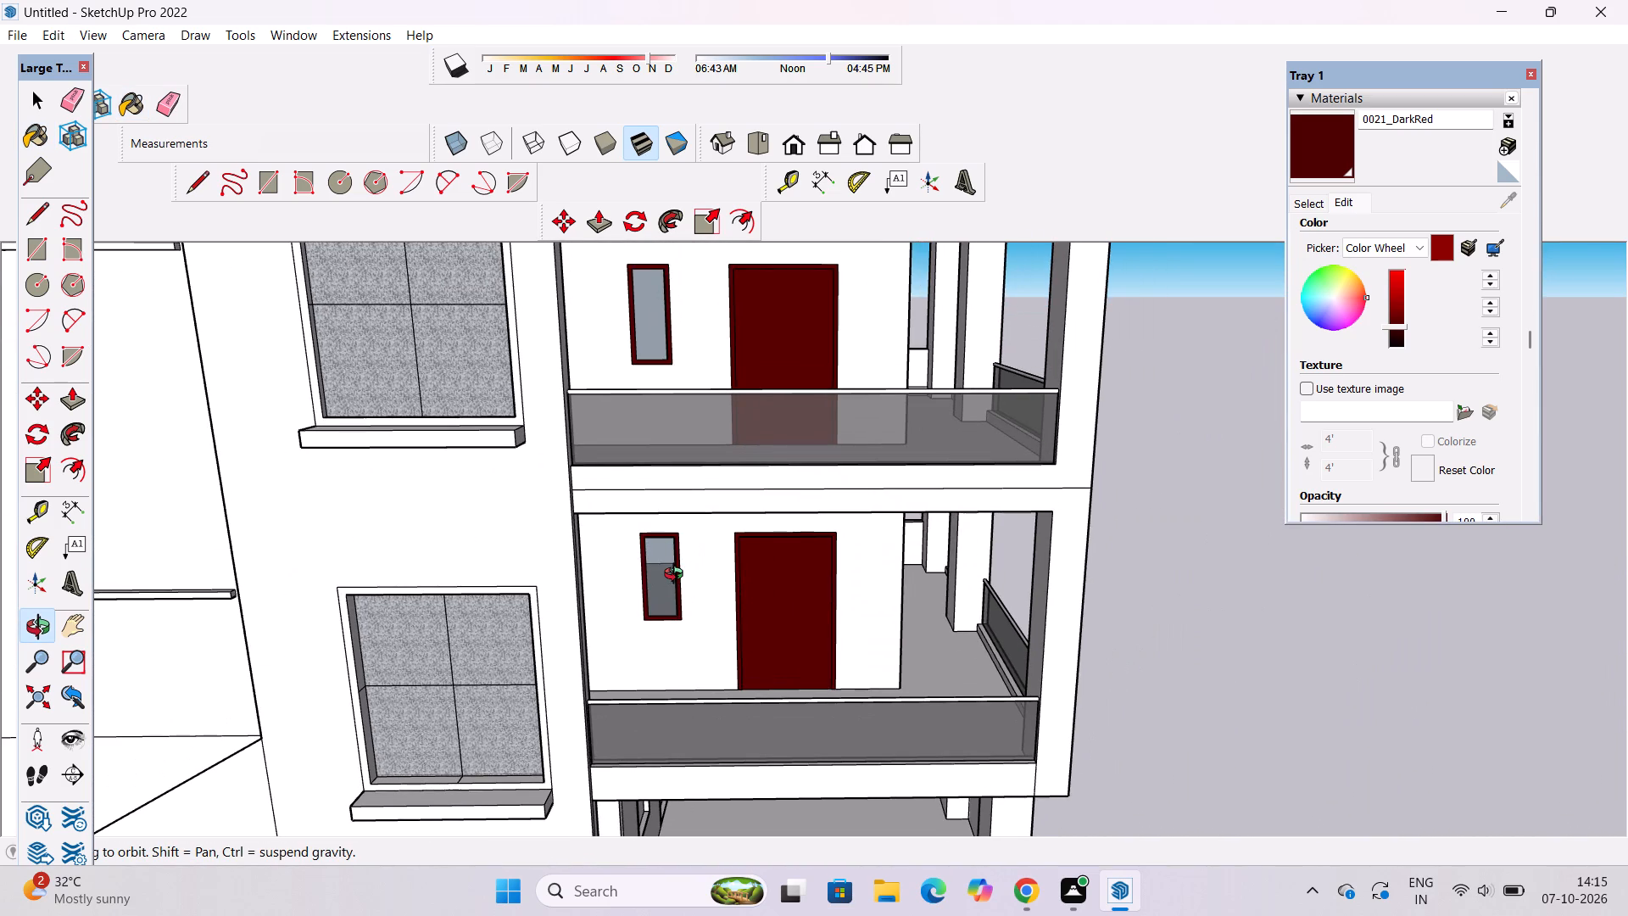
pyautogui.keyDown('shift'); pyautogui.moveTo(677, 594); pyautogui.dragTo(684, 650); pyautogui.keyUp('shift')
pyautogui.scroll(-3, 680, 623)
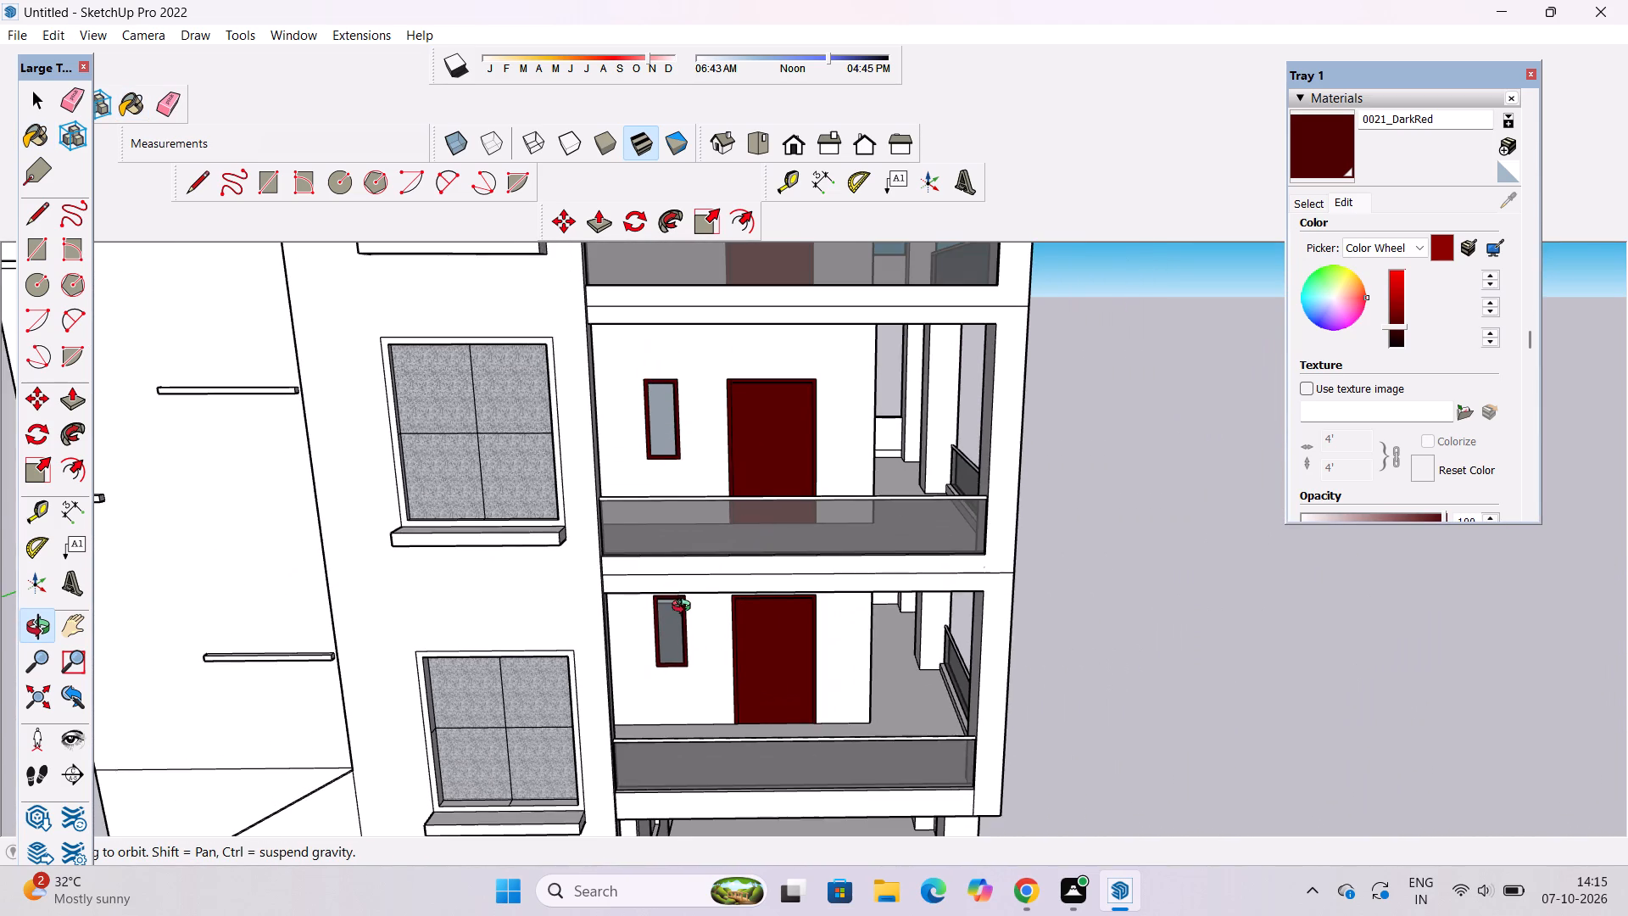
pyautogui.moveTo(706, 637); pyautogui.dragTo(713, 588)
pyautogui.moveTo(714, 573); pyautogui.dragTo(714, 558)
pyautogui.keyDown('shift'); pyautogui.moveTo(743, 498); pyautogui.dragTo(650, 540); pyautogui.keyUp('shift')
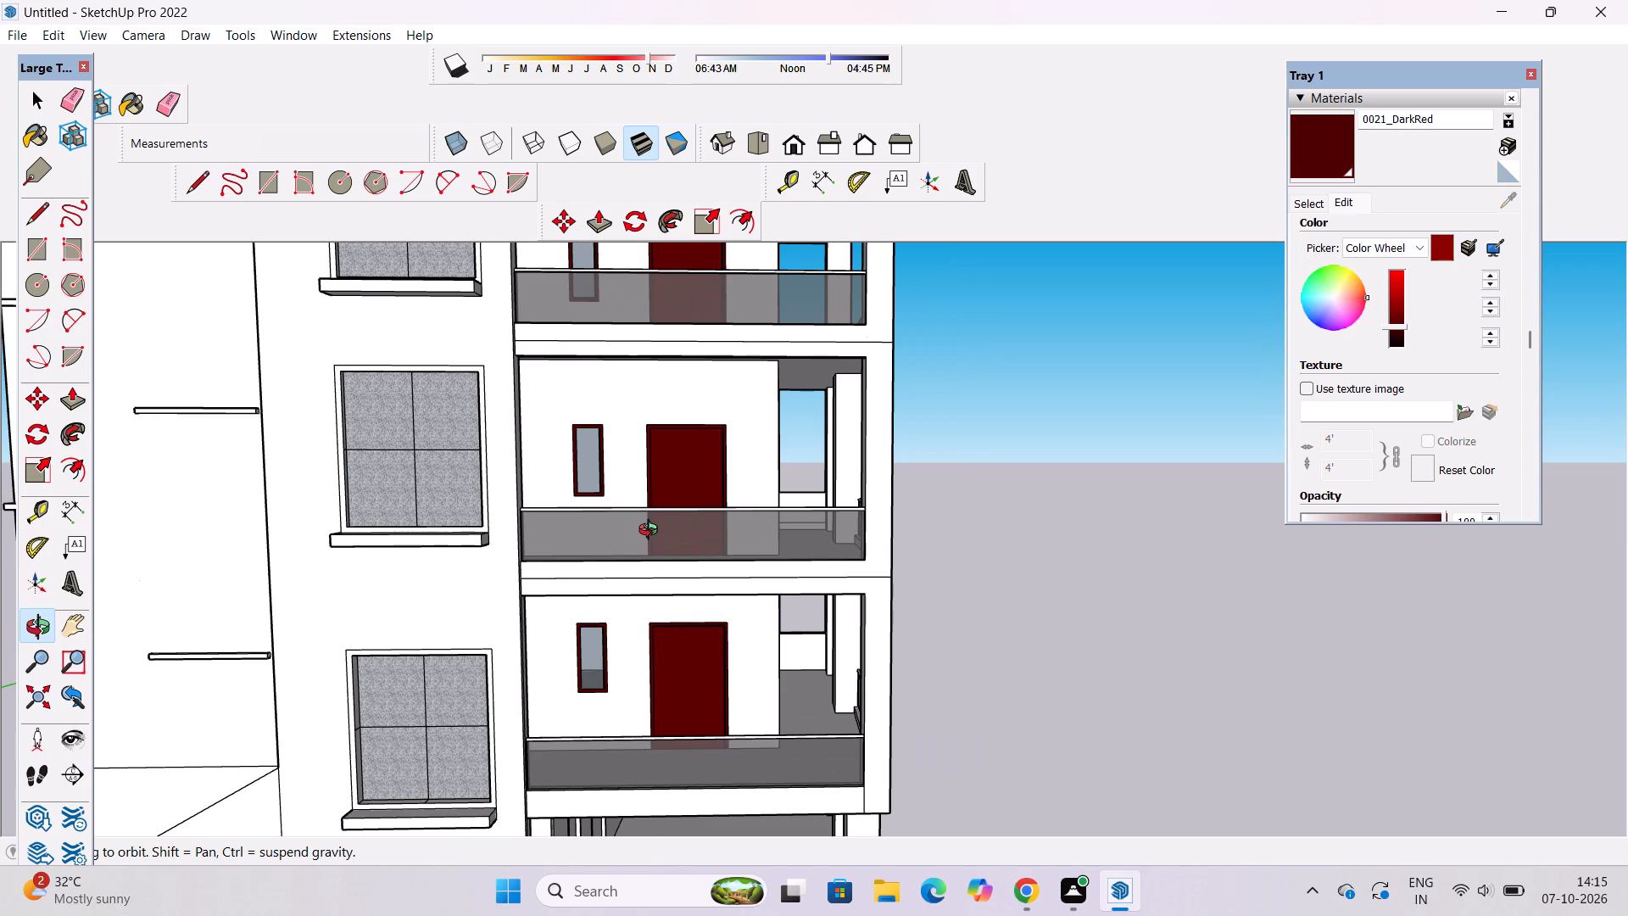
pyautogui.scroll(-5, 656, 523)
pyautogui.keyDown('shift'); pyautogui.moveTo(672, 525); pyautogui.dragTo(672, 555); pyautogui.keyUp('shift')
pyautogui.keyDown('shift'); pyautogui.moveTo(672, 576); pyautogui.dragTo(588, 625); pyautogui.keyUp('shift')
pyautogui.scroll(4, 616, 589)
pyautogui.click(616, 589)
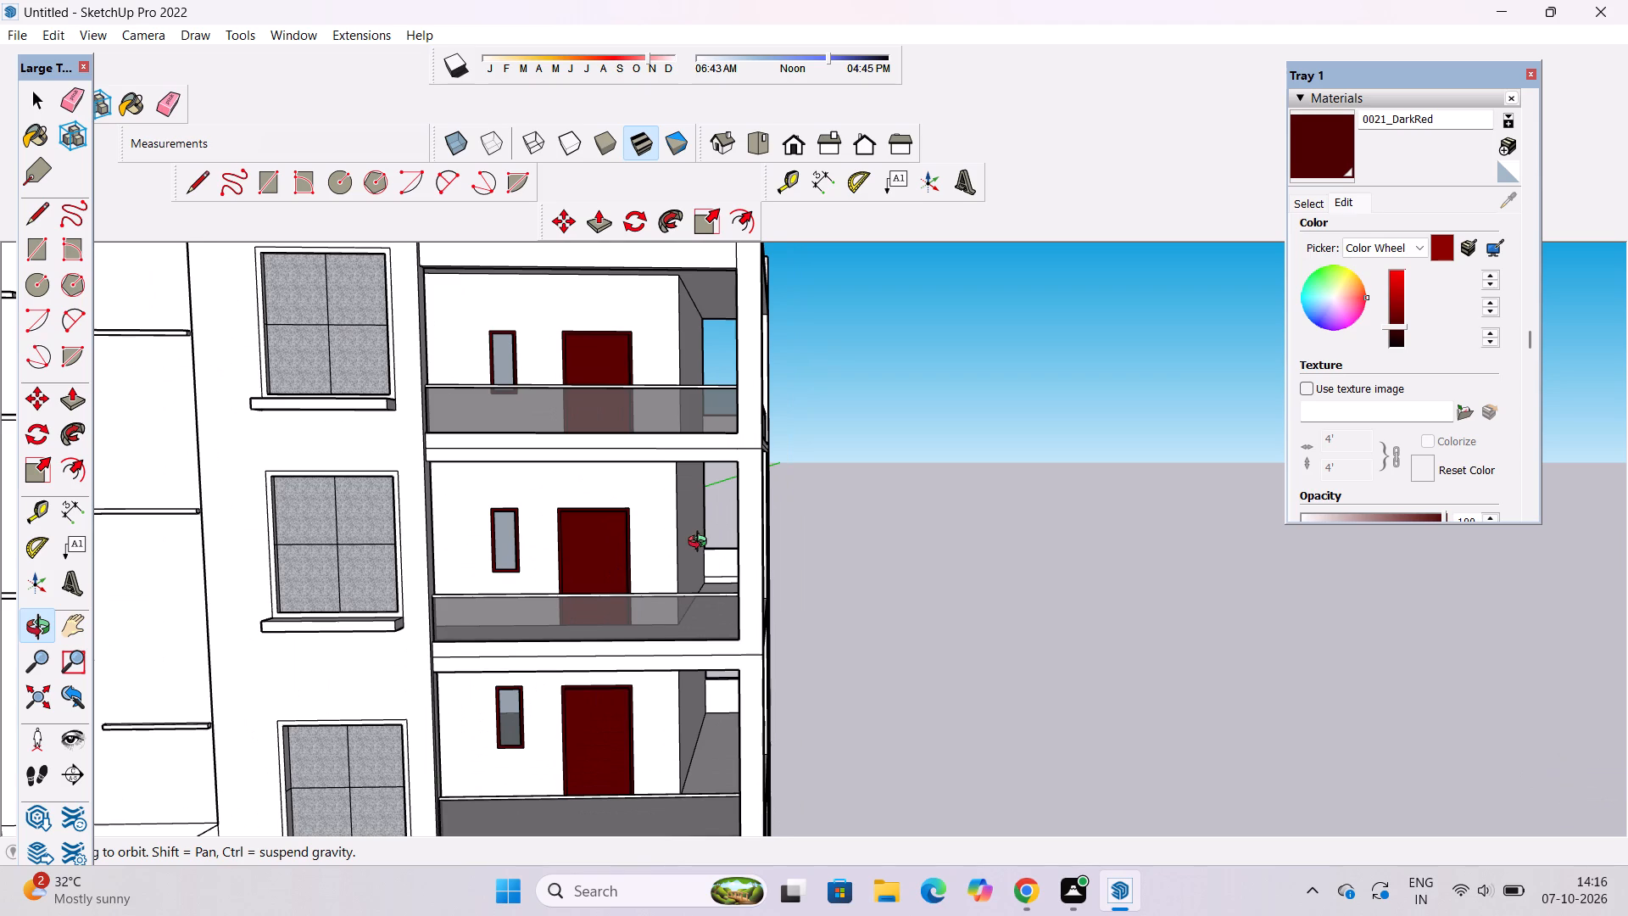
pyautogui.scroll(-1, 701, 544)
pyautogui.keyDown('shift'); pyautogui.moveTo(684, 577); pyautogui.dragTo(745, 566); pyautogui.keyUp('shift')
pyautogui.scroll(-6, 745, 566)
pyautogui.moveTo(766, 566); pyautogui.dragTo(677, 587)
pyautogui.scroll(3, 629, 603)
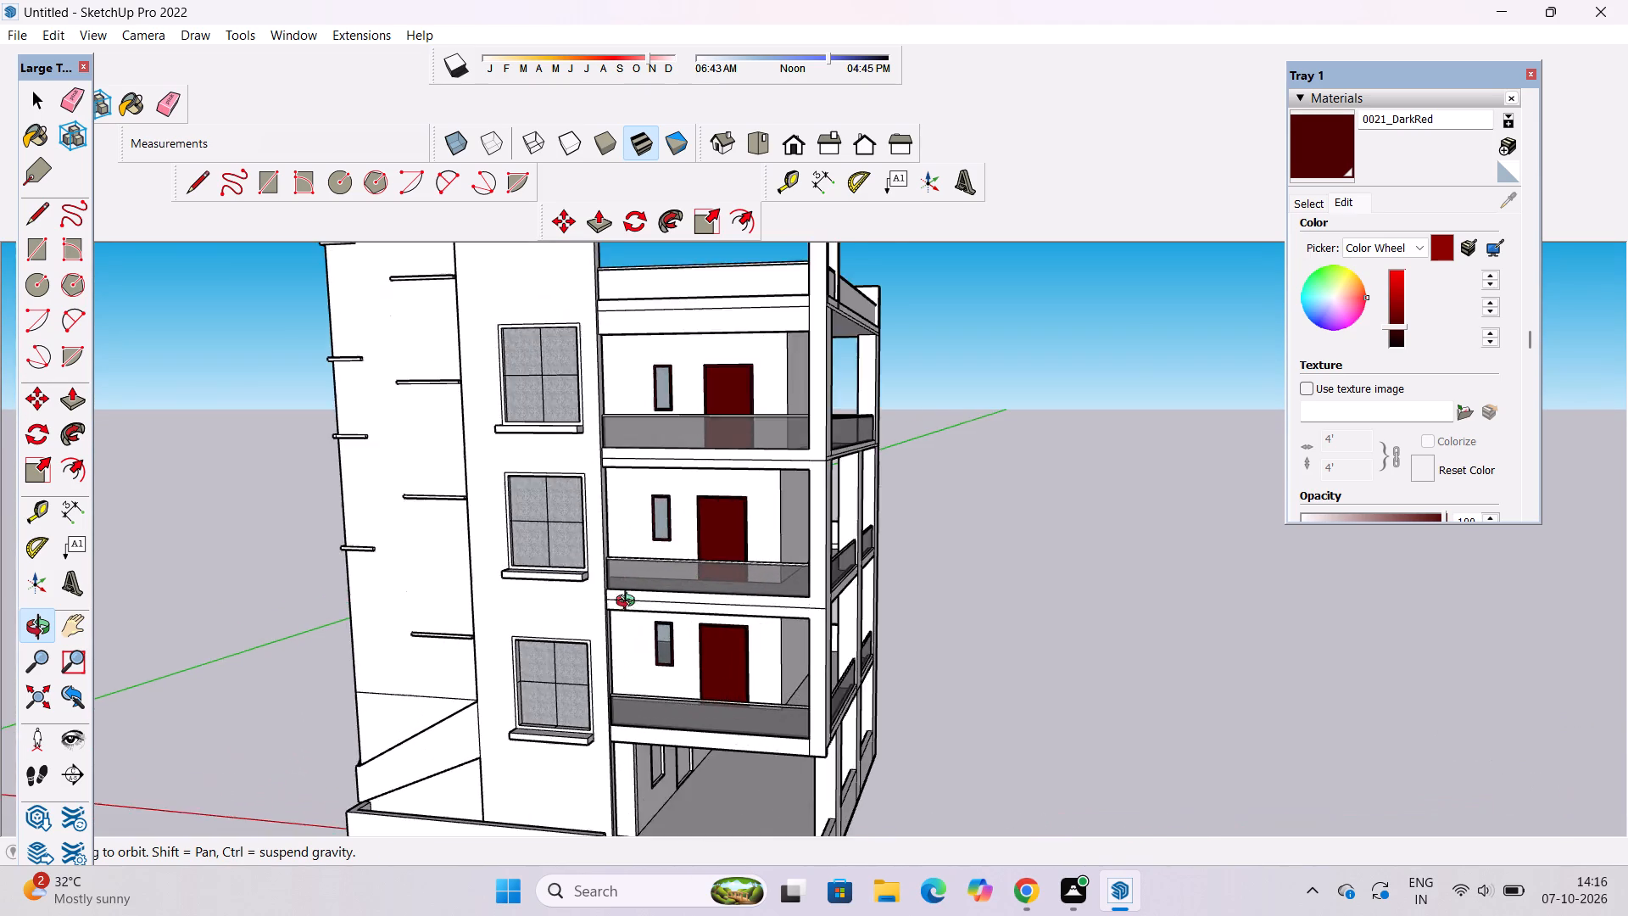
pyautogui.moveTo(510, 638); pyautogui.dragTo(964, 589)
pyautogui.scroll(-4, 945, 596)
pyautogui.keyDown('shift'); pyautogui.moveTo(839, 605); pyautogui.dragTo(807, 634); pyautogui.keyUp('shift')
pyautogui.keyDown('shift'); pyautogui.moveTo(783, 653); pyautogui.dragTo(730, 637); pyautogui.keyUp('shift')
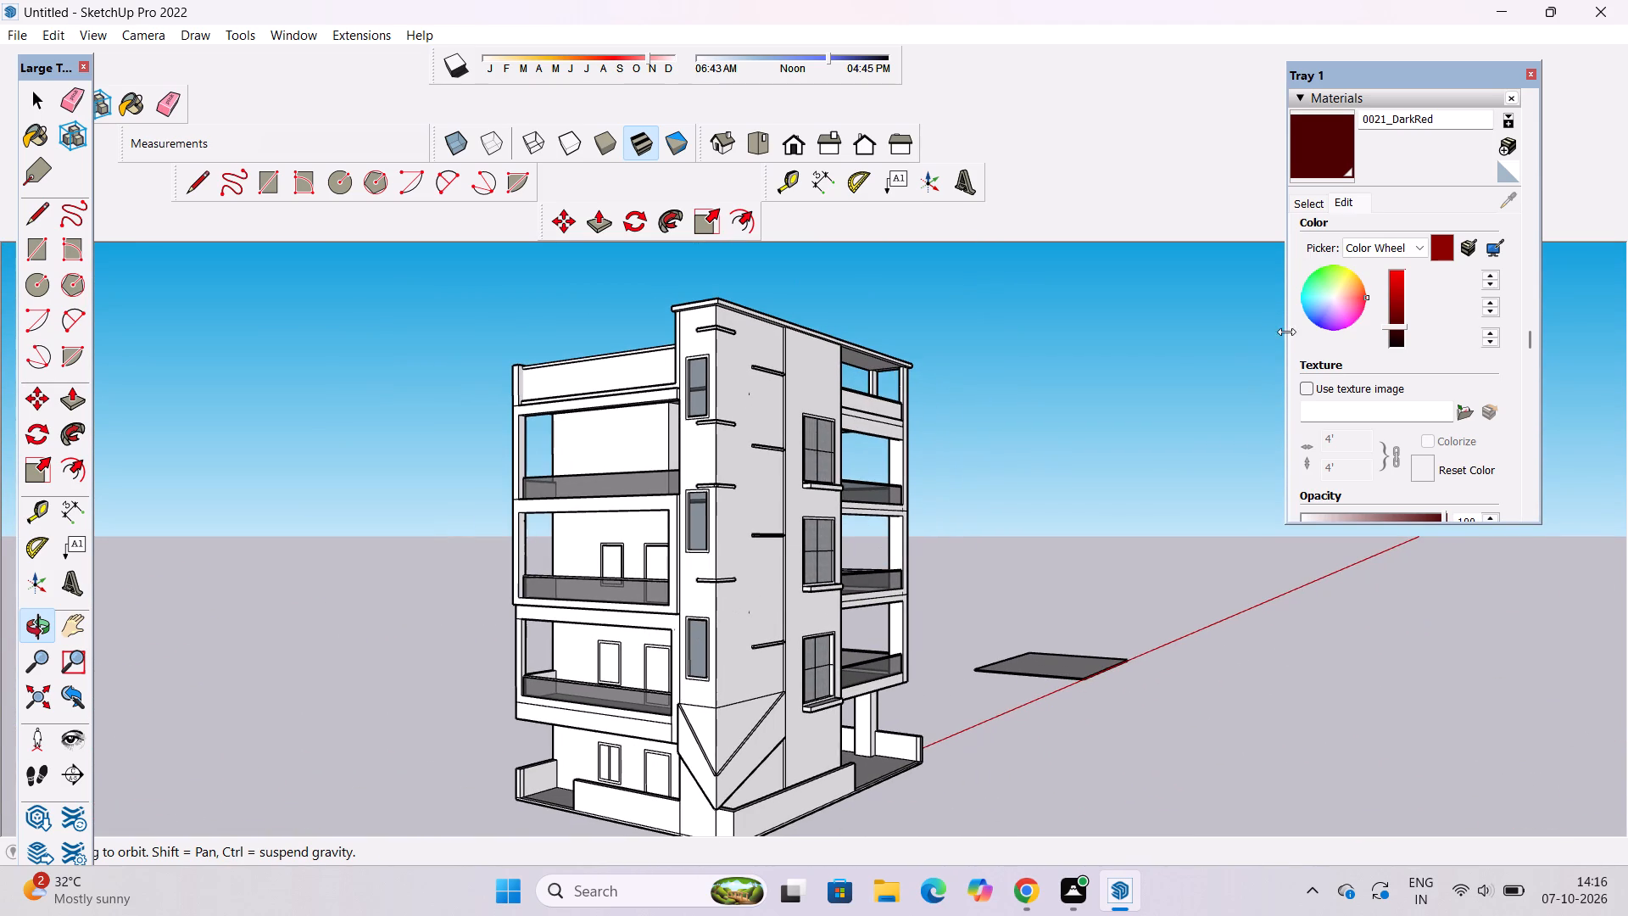
# Open the Colors-Named material collection.
pyautogui.click(1311, 203)
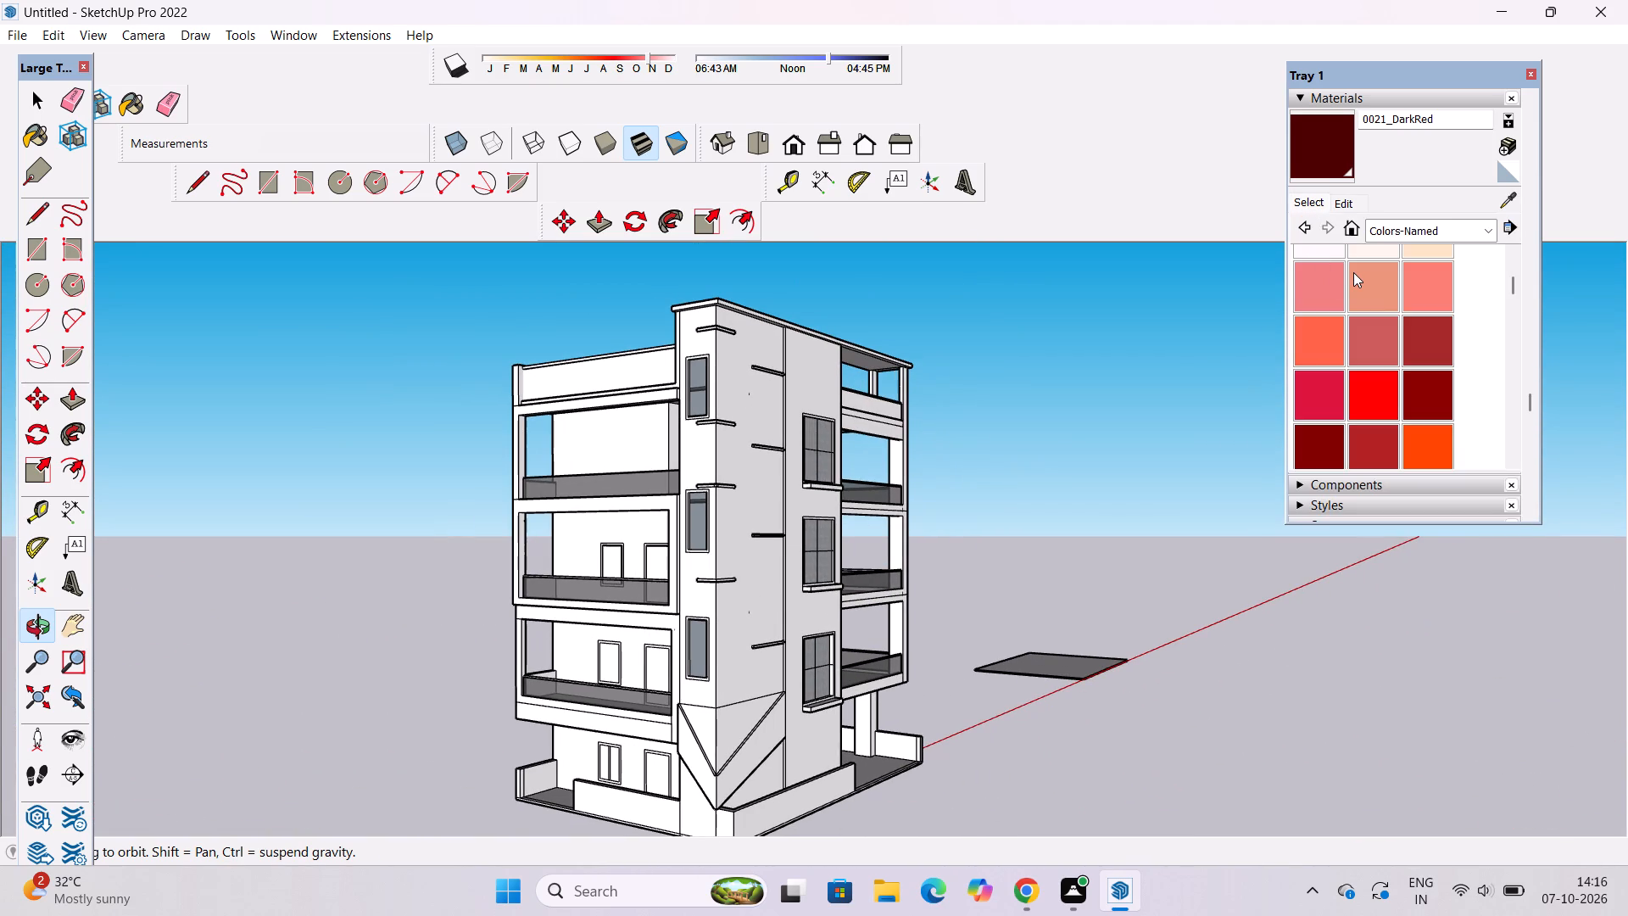
# Place a horizontal guide line 2' below the top edge of the low boundary wall in front of the staircase block.
pyautogui.scroll(-5, 870, 554)
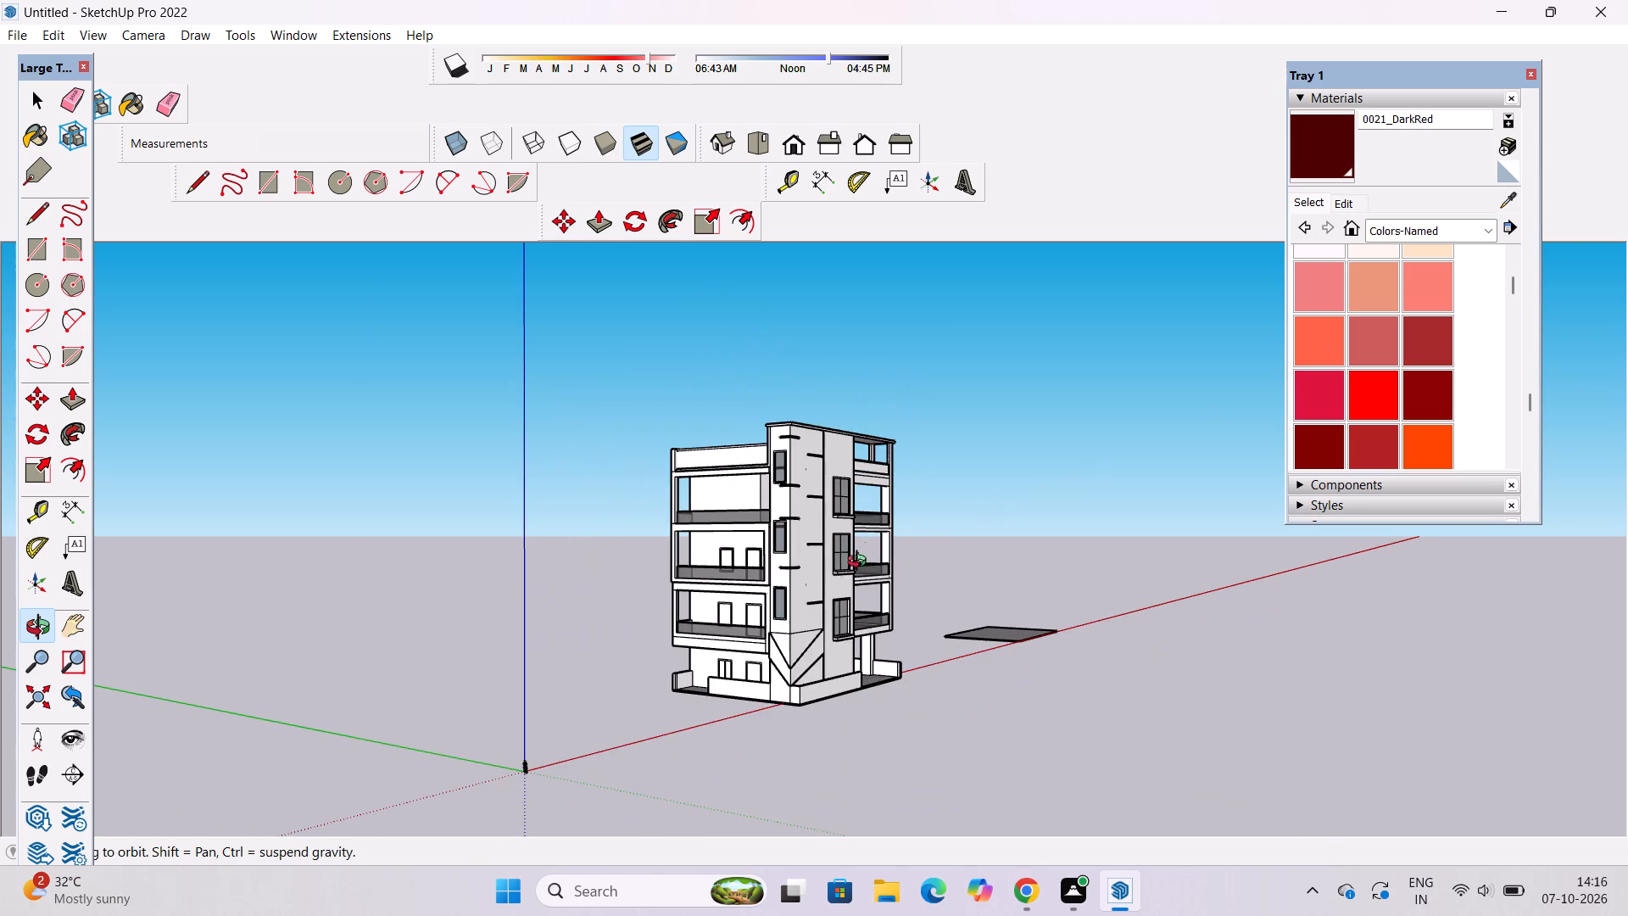
pyautogui.keyDown('shift'); pyautogui.moveTo(758, 663); pyautogui.dragTo(746, 522); pyautogui.keyUp('shift')
pyautogui.scroll(8, 859, 536)
pyautogui.moveTo(790, 566); pyautogui.dragTo(651, 619)
pyautogui.moveTo(604, 630); pyautogui.dragTo(549, 640)
pyautogui.scroll(5, 541, 603)
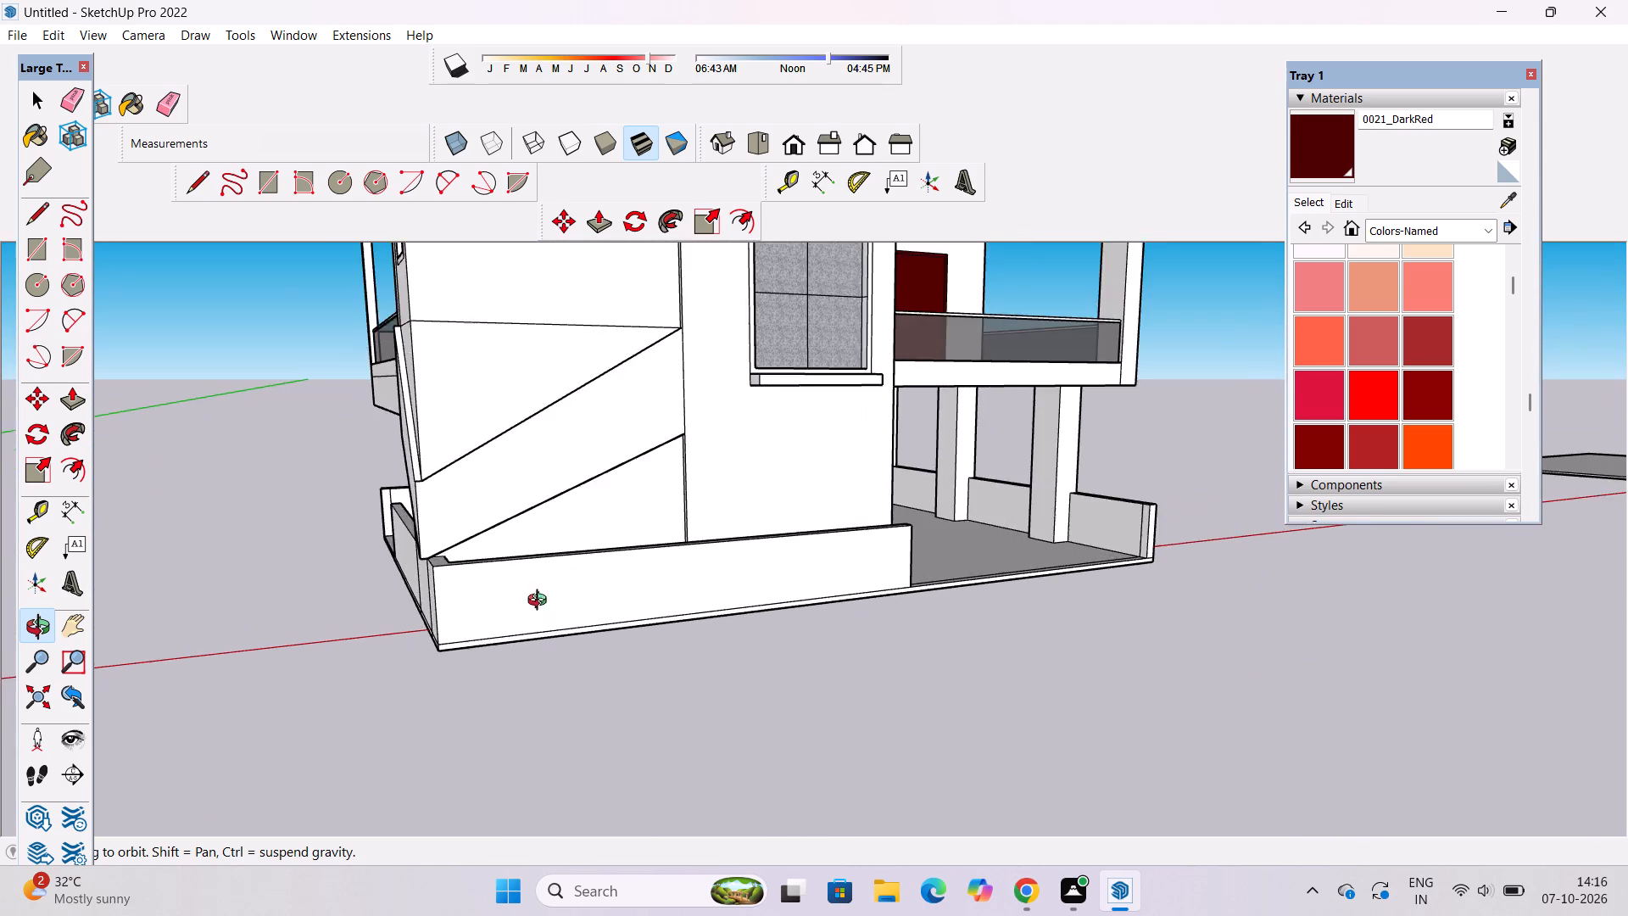
pyautogui.keyDown('shift'); pyautogui.moveTo(560, 596); pyautogui.dragTo(740, 591); pyautogui.keyUp('shift')
pyautogui.moveTo(741, 591); pyautogui.dragTo(626, 614)
pyautogui.scroll(4, 706, 607)
pyautogui.keyDown('shift'); pyautogui.moveTo(706, 607); pyautogui.dragTo(705, 669); pyautogui.keyUp('shift')
pyautogui.moveTo(705, 651); pyautogui.dragTo(720, 627)
pyautogui.scroll(4, 725, 616)
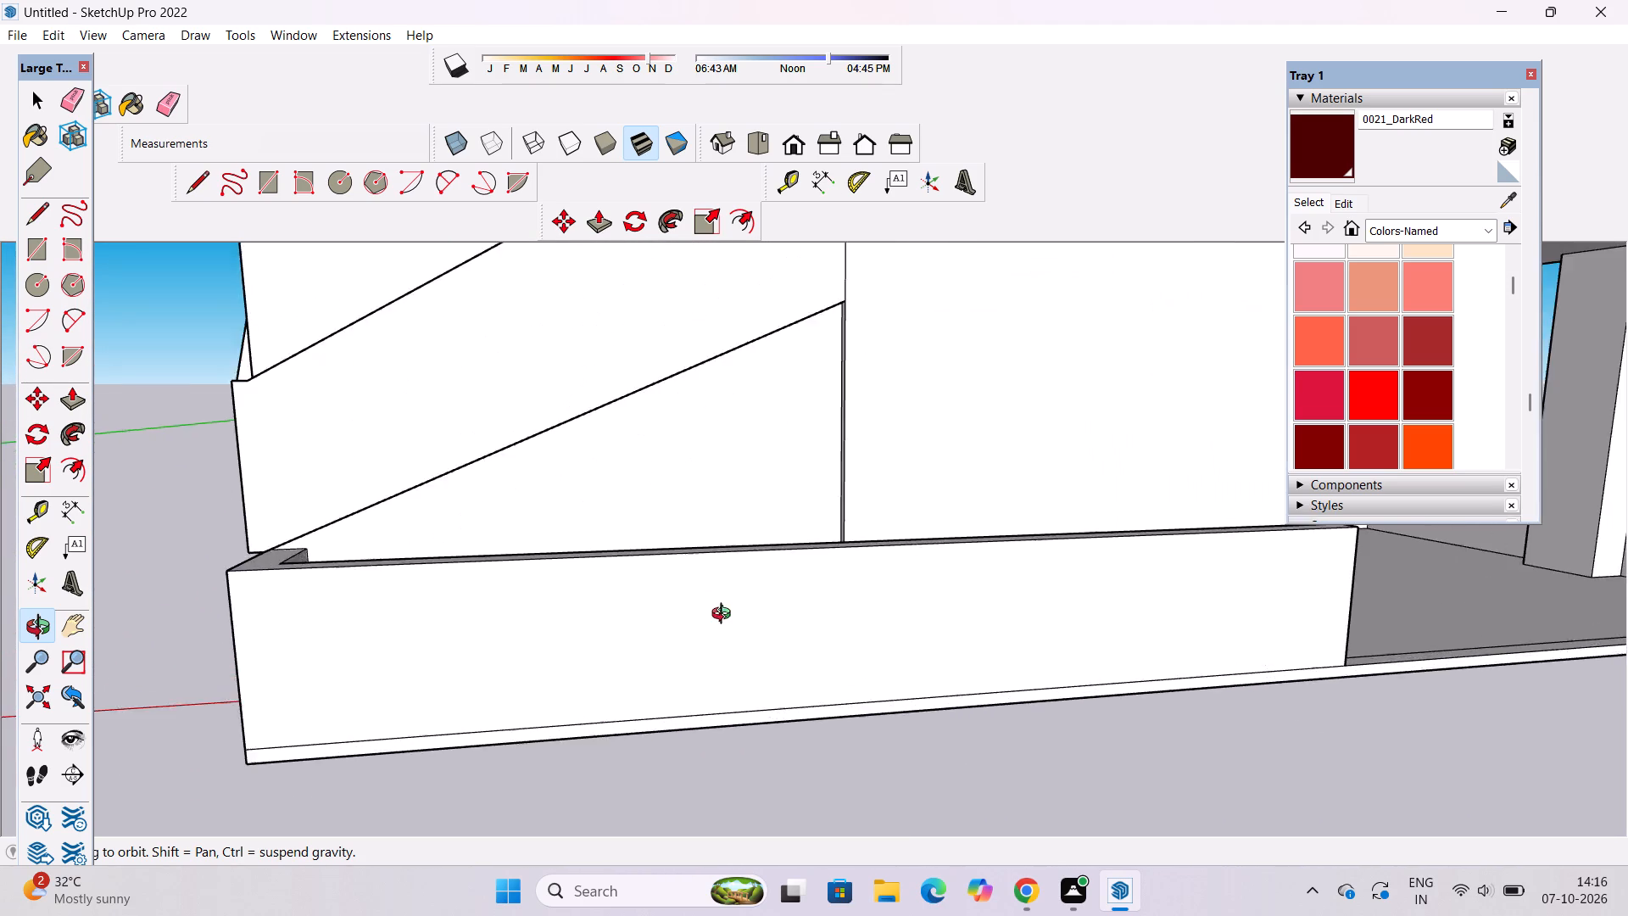
pyautogui.keyDown('shift'); pyautogui.moveTo(725, 616); pyautogui.dragTo(705, 672); pyautogui.keyUp('shift')
pyautogui.moveTo(705, 662); pyautogui.dragTo(710, 651)
pyautogui.press('t')
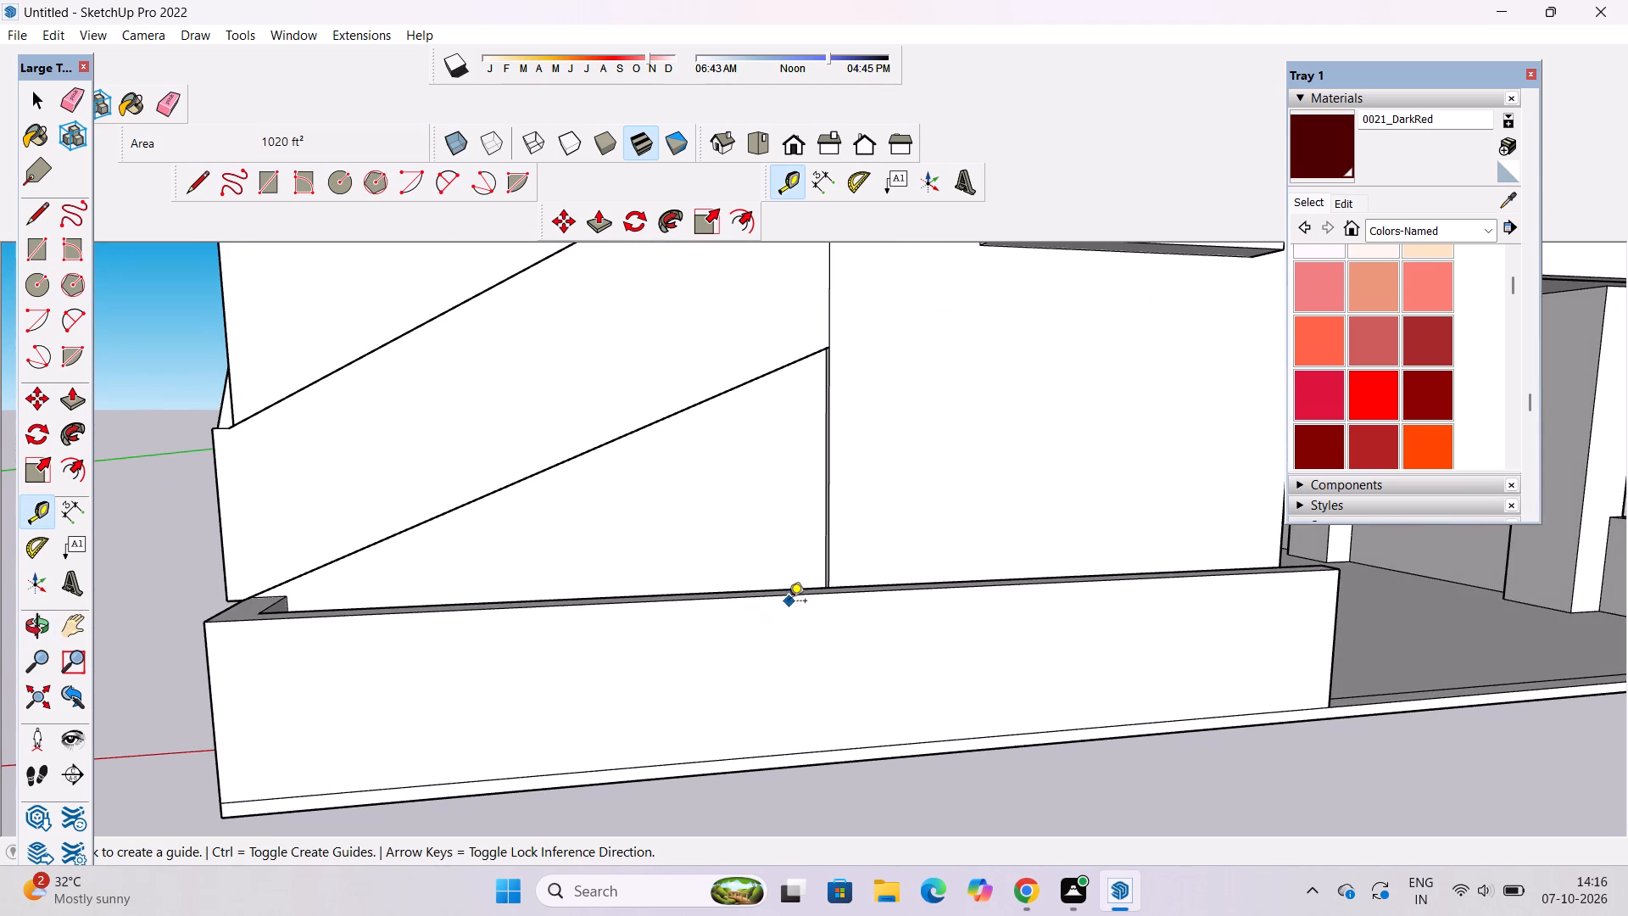
pyautogui.click(808, 594)
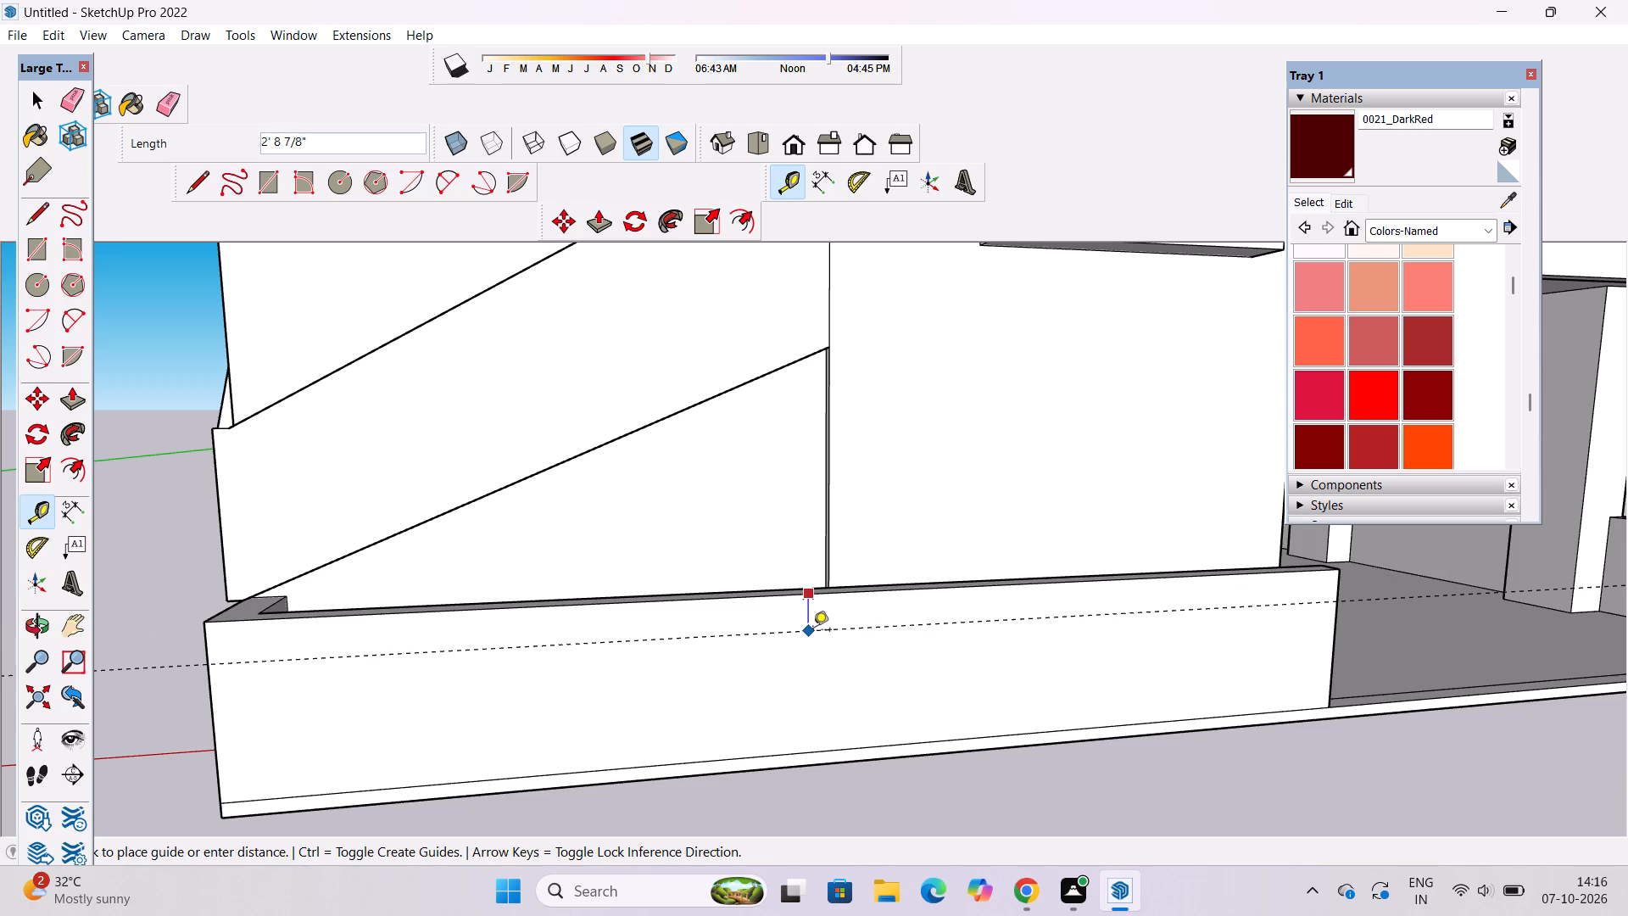
pyautogui.write("2'")
pyautogui.press('Return')
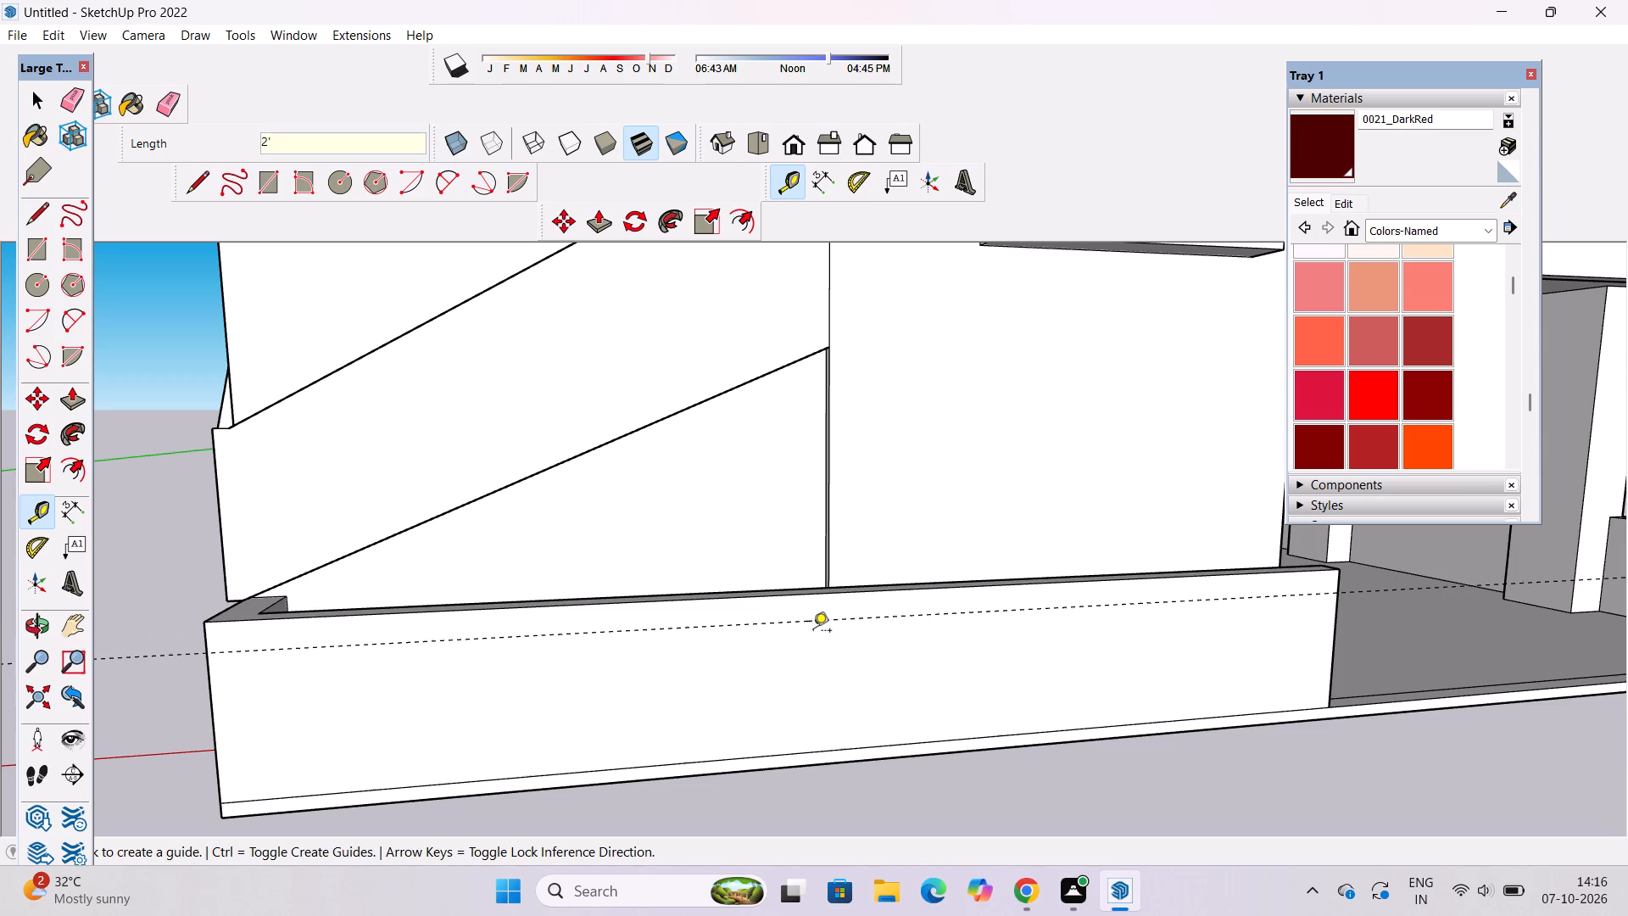
# Place a horizontal guide line 2' below the top edge of the low boundary wall on the adjoining side with the ground-floor windows.
pyautogui.scroll(-3, 727, 625)
pyautogui.press('o')
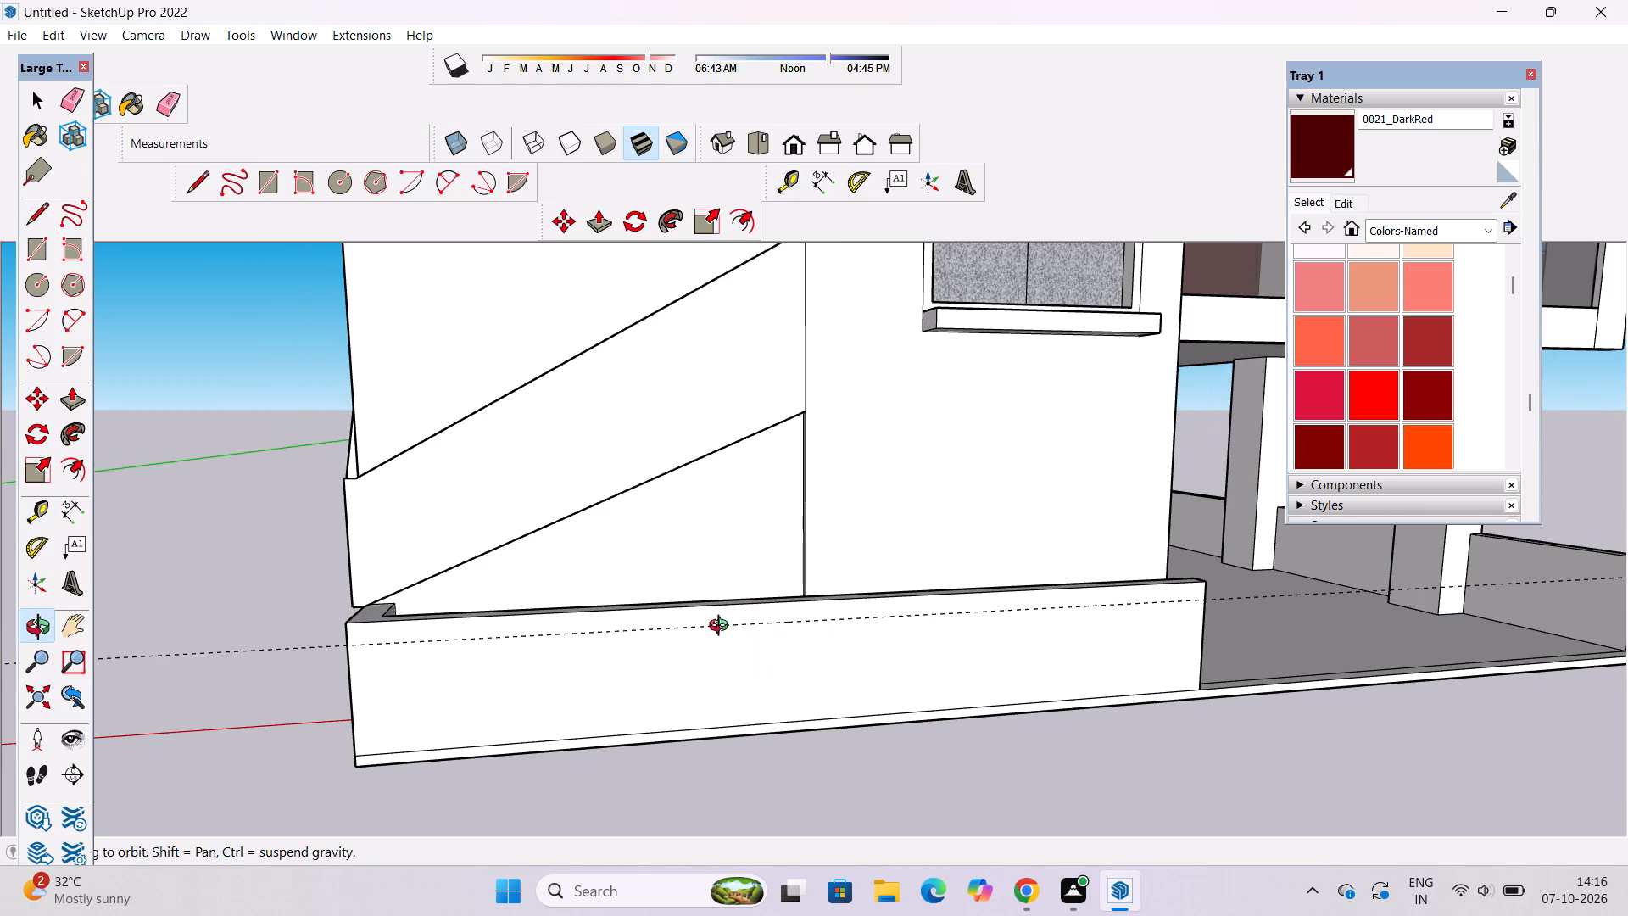
pyautogui.scroll(-4, 704, 630)
pyautogui.moveTo(531, 620); pyautogui.dragTo(785, 623)
pyautogui.scroll(3, 792, 671)
pyautogui.keyDown('shift'); pyautogui.moveTo(792, 667); pyautogui.dragTo(713, 654); pyautogui.keyUp('shift')
pyautogui.moveTo(731, 654); pyautogui.dragTo(850, 656)
pyautogui.keyDown('shift'); pyautogui.moveTo(850, 656); pyautogui.dragTo(828, 657); pyautogui.keyUp('shift')
pyautogui.keyDown('shift'); pyautogui.moveTo(813, 659); pyautogui.dragTo(938, 624); pyautogui.keyUp('shift')
pyautogui.moveTo(833, 665); pyautogui.dragTo(864, 651)
pyautogui.keyDown('shift'); pyautogui.moveTo(865, 651); pyautogui.dragTo(915, 634); pyautogui.keyUp('shift')
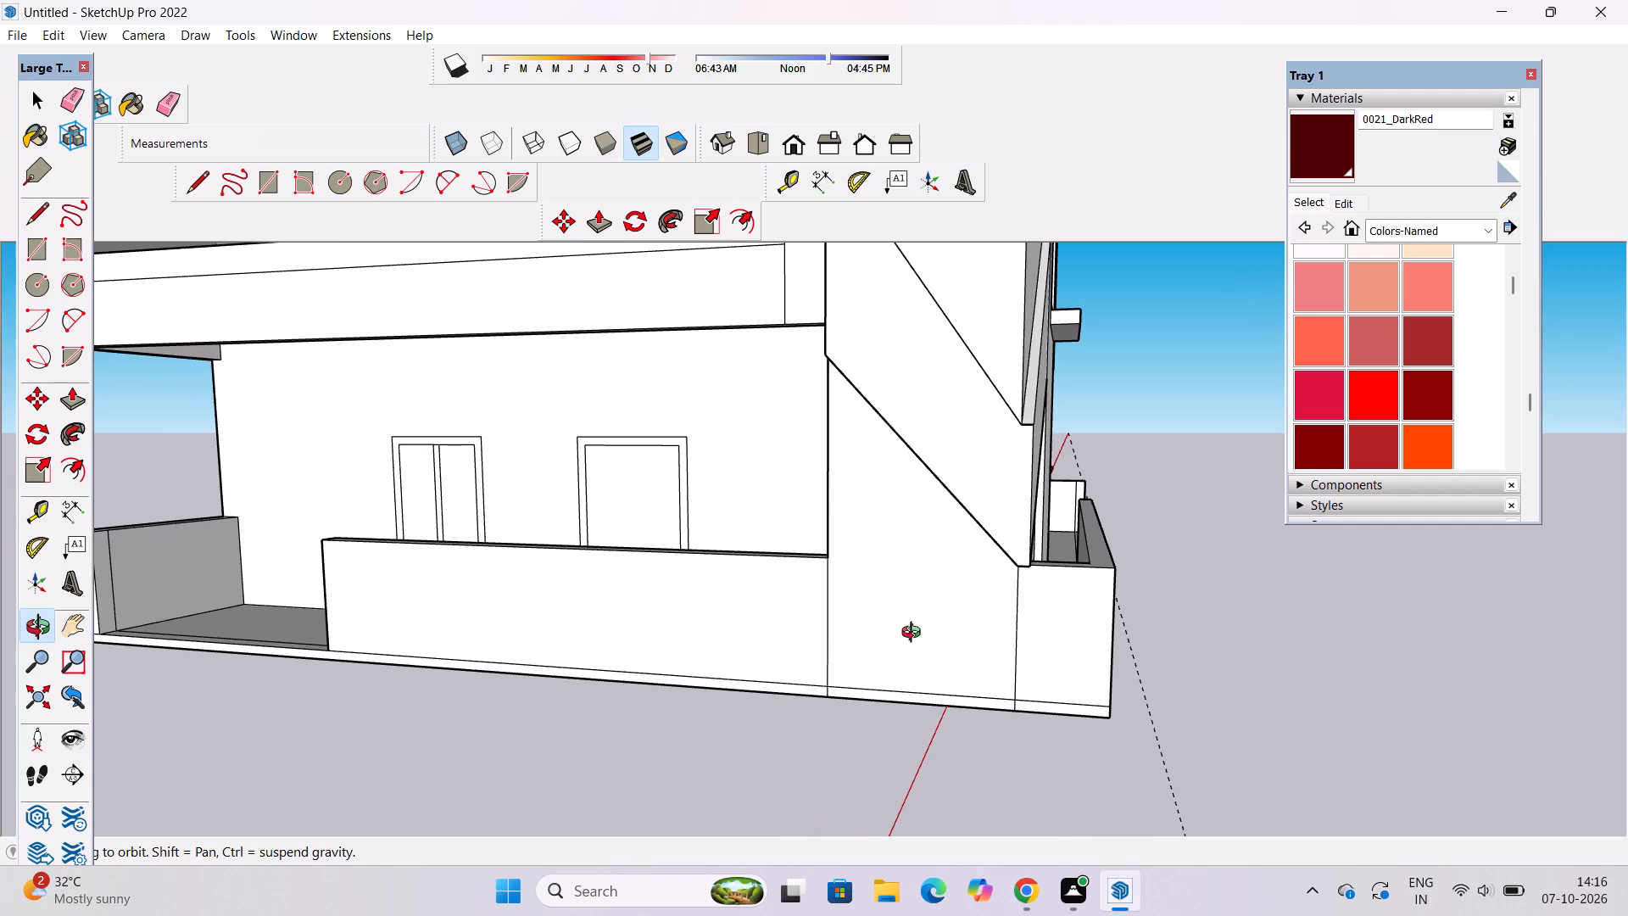
pyautogui.press('t')
pyautogui.click(747, 556)
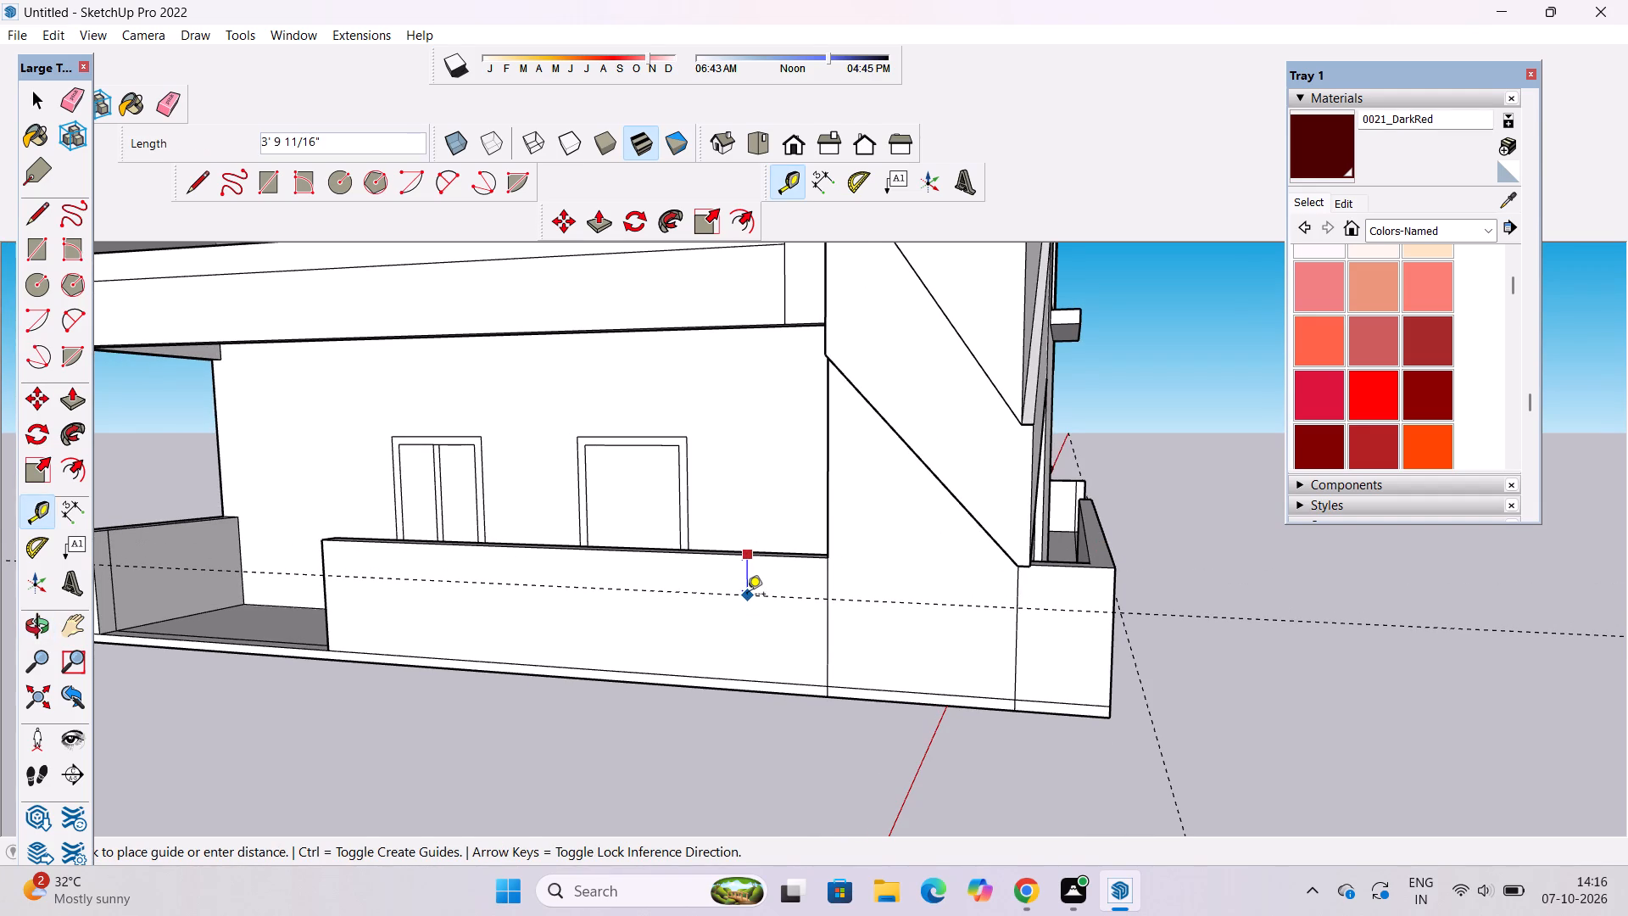
pyautogui.write("2'")
pyautogui.press('Return')
# Draw a line along the guide on that side's boundary wall, from its free end to the corner by the staircase block.
pyautogui.press('l')
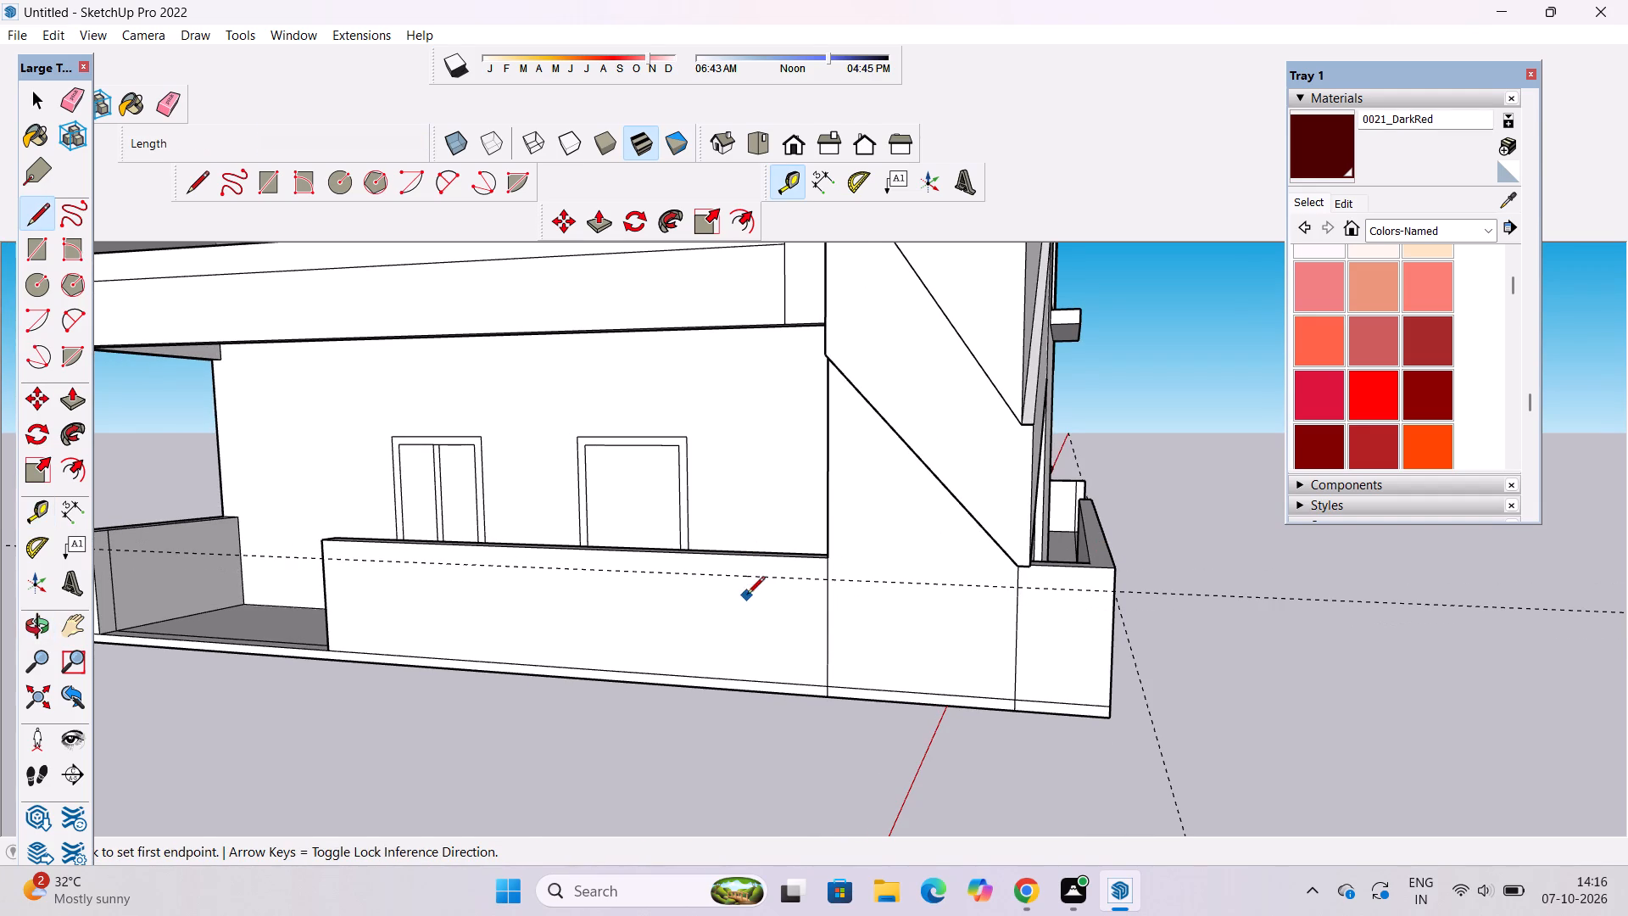
pyautogui.click(327, 560)
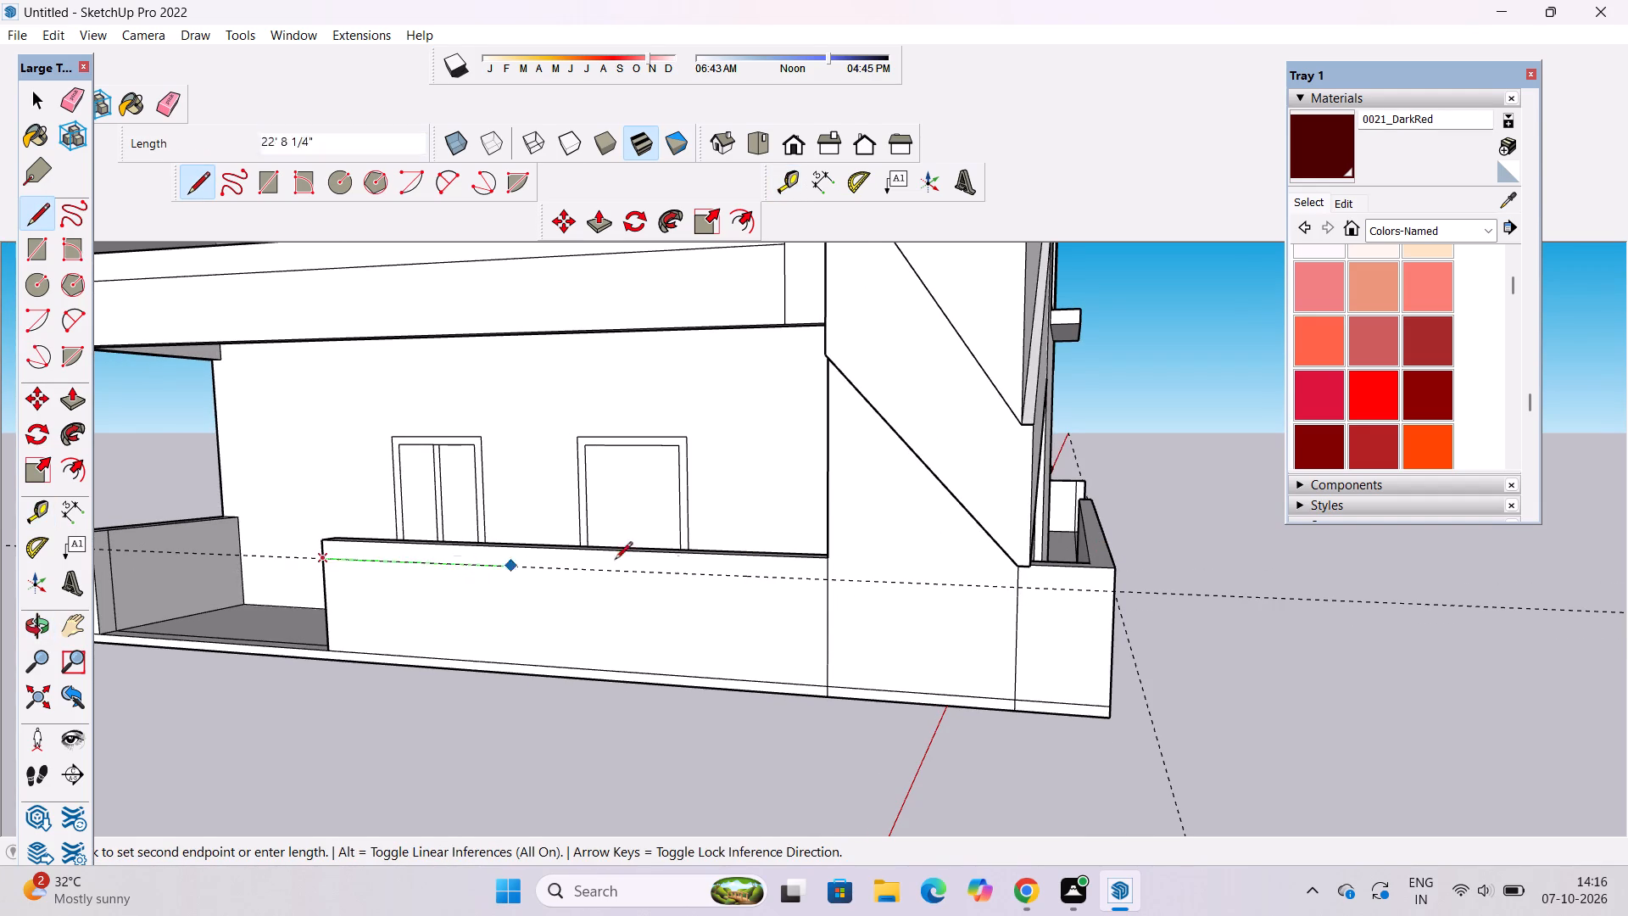
pyautogui.scroll(-6, 574, 559)
pyautogui.scroll(8, 862, 602)
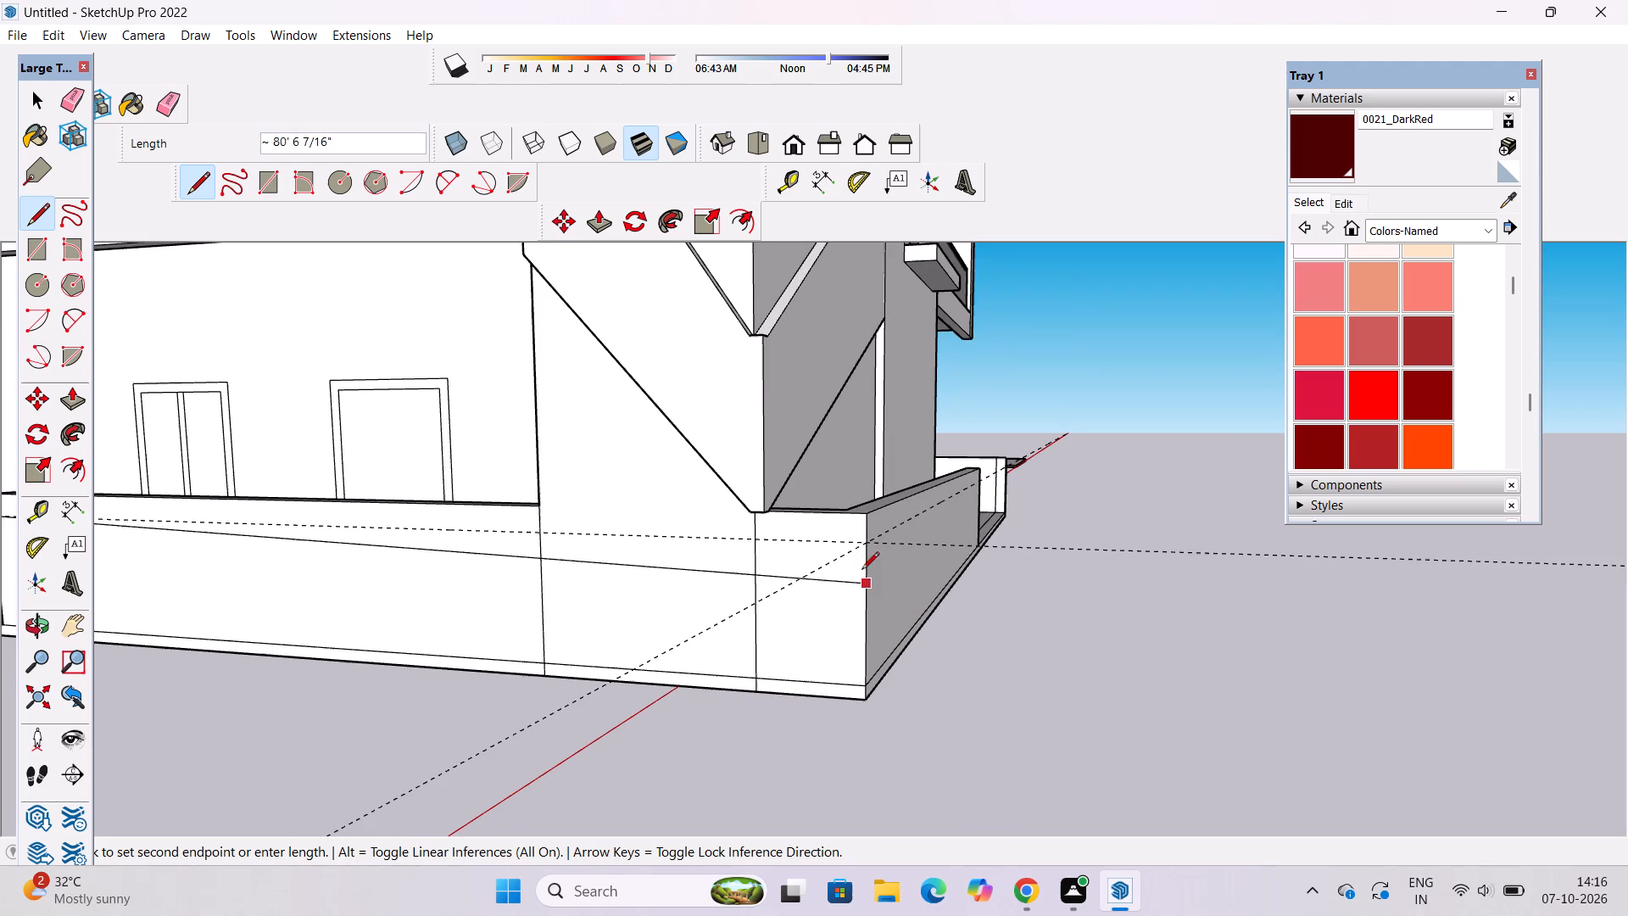
pyautogui.click(868, 545)
# Draw a line along the guide across the boundary wall in front of the staircase block, from the corner to the parking opening.
pyautogui.press('o')
pyautogui.moveTo(930, 573); pyautogui.dragTo(794, 586)
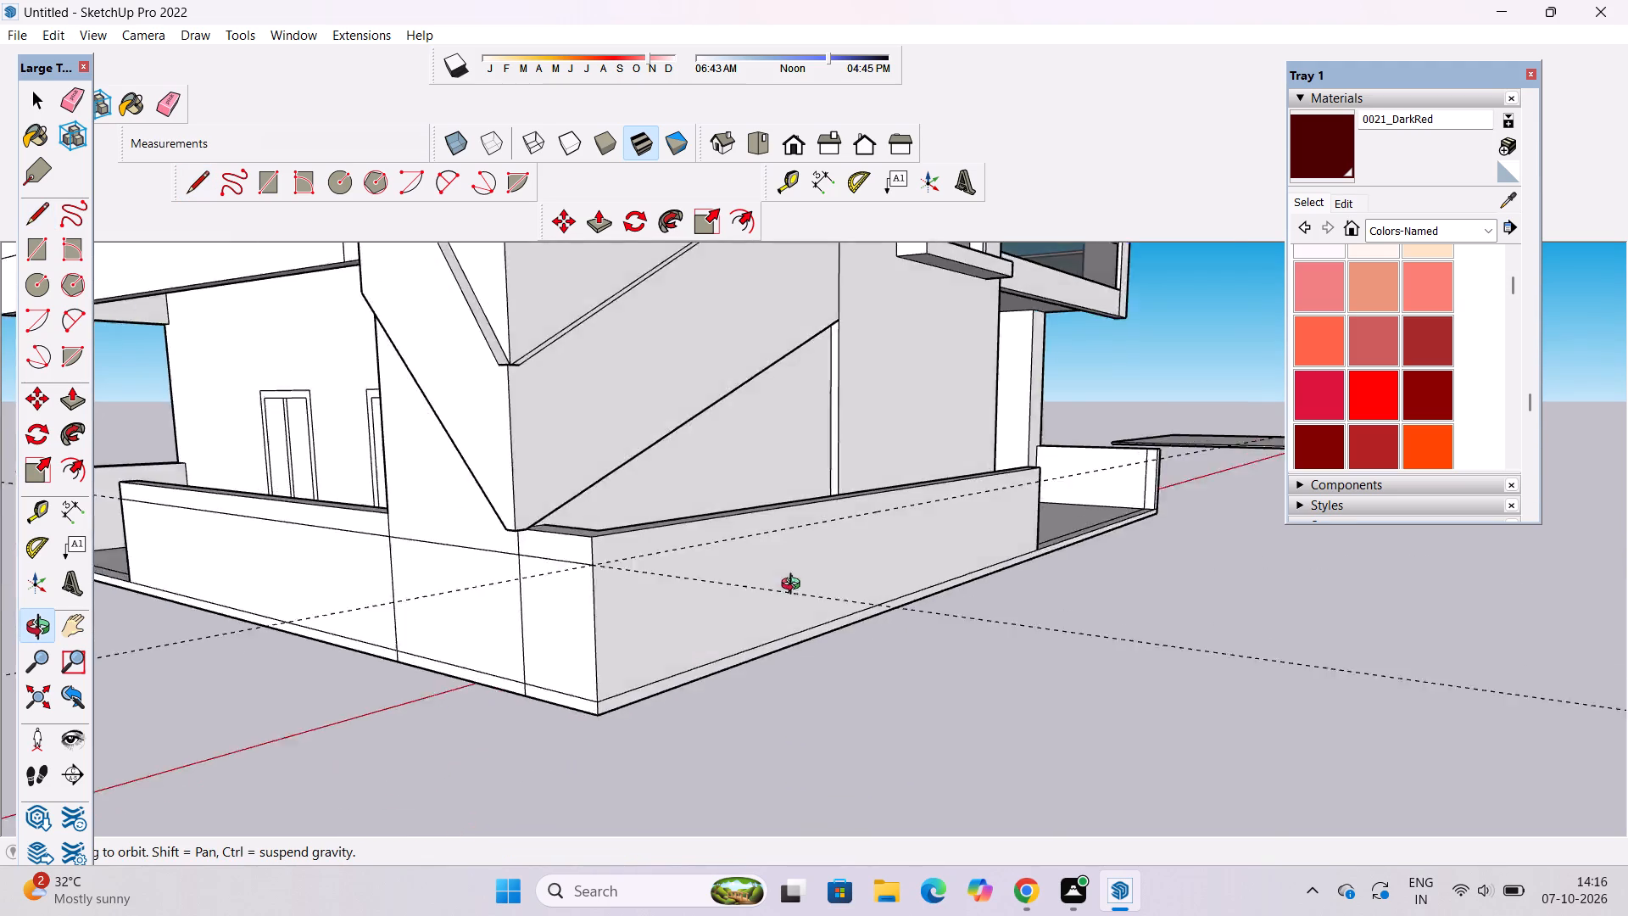
pyautogui.moveTo(794, 586); pyautogui.dragTo(661, 590)
pyautogui.scroll(-1, 660, 591)
pyautogui.keyDown('shift'); pyautogui.moveTo(660, 591); pyautogui.dragTo(726, 592); pyautogui.keyUp('shift')
pyautogui.moveTo(726, 592); pyautogui.dragTo(620, 602)
pyautogui.keyDown('shift'); pyautogui.moveTo(371, 605); pyautogui.dragTo(422, 604); pyautogui.keyUp('shift')
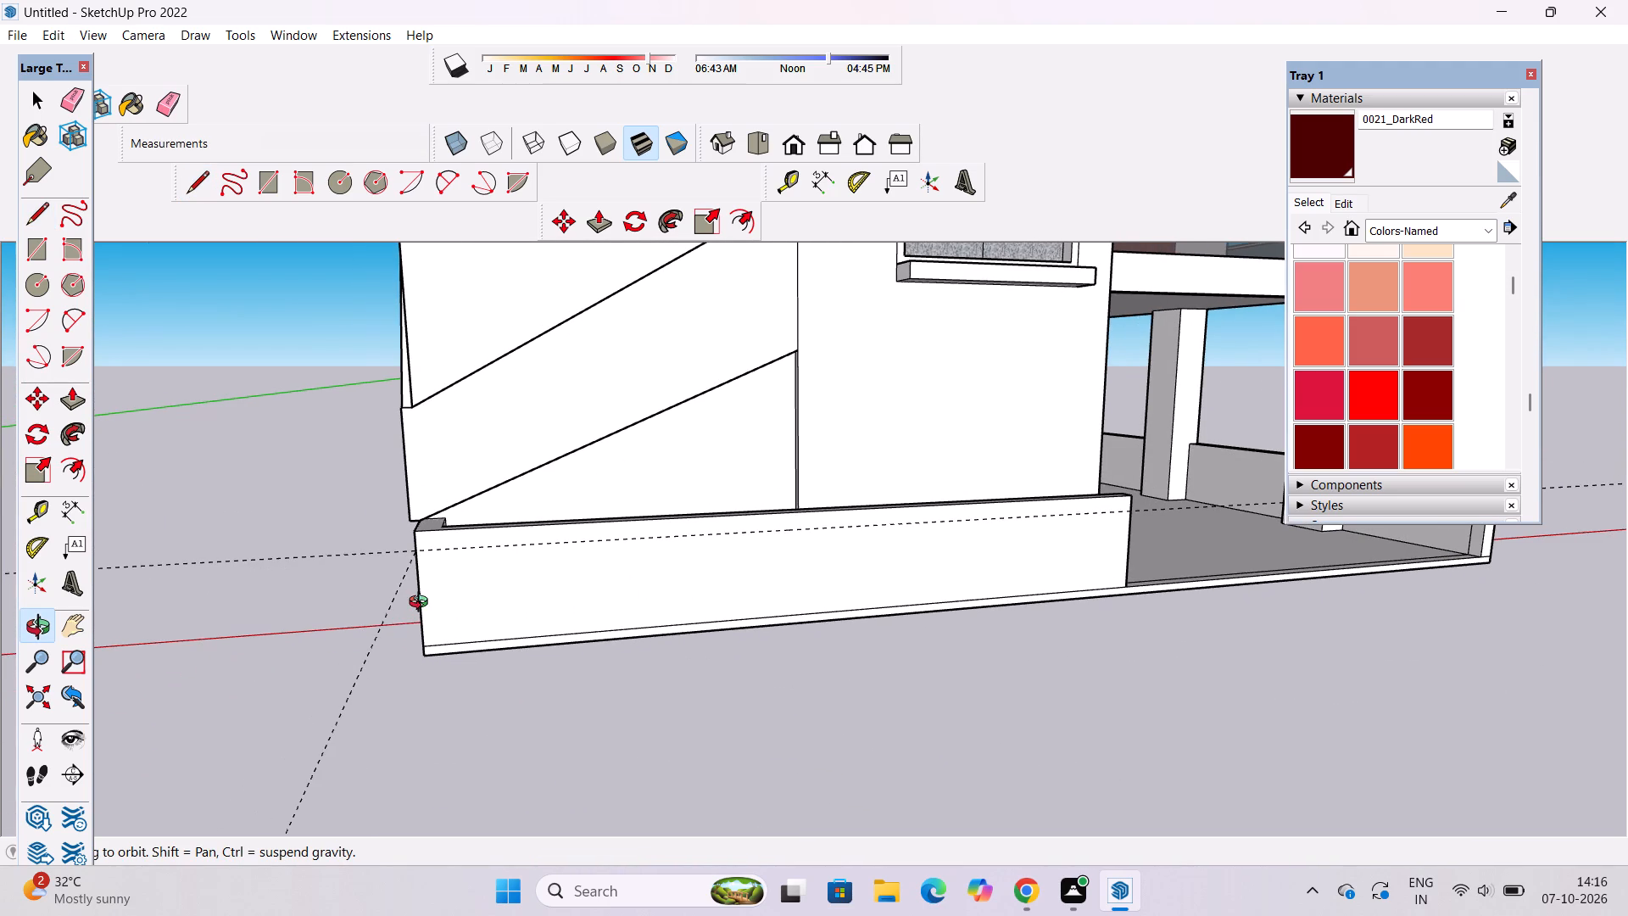
pyautogui.press('l')
pyautogui.click(418, 551)
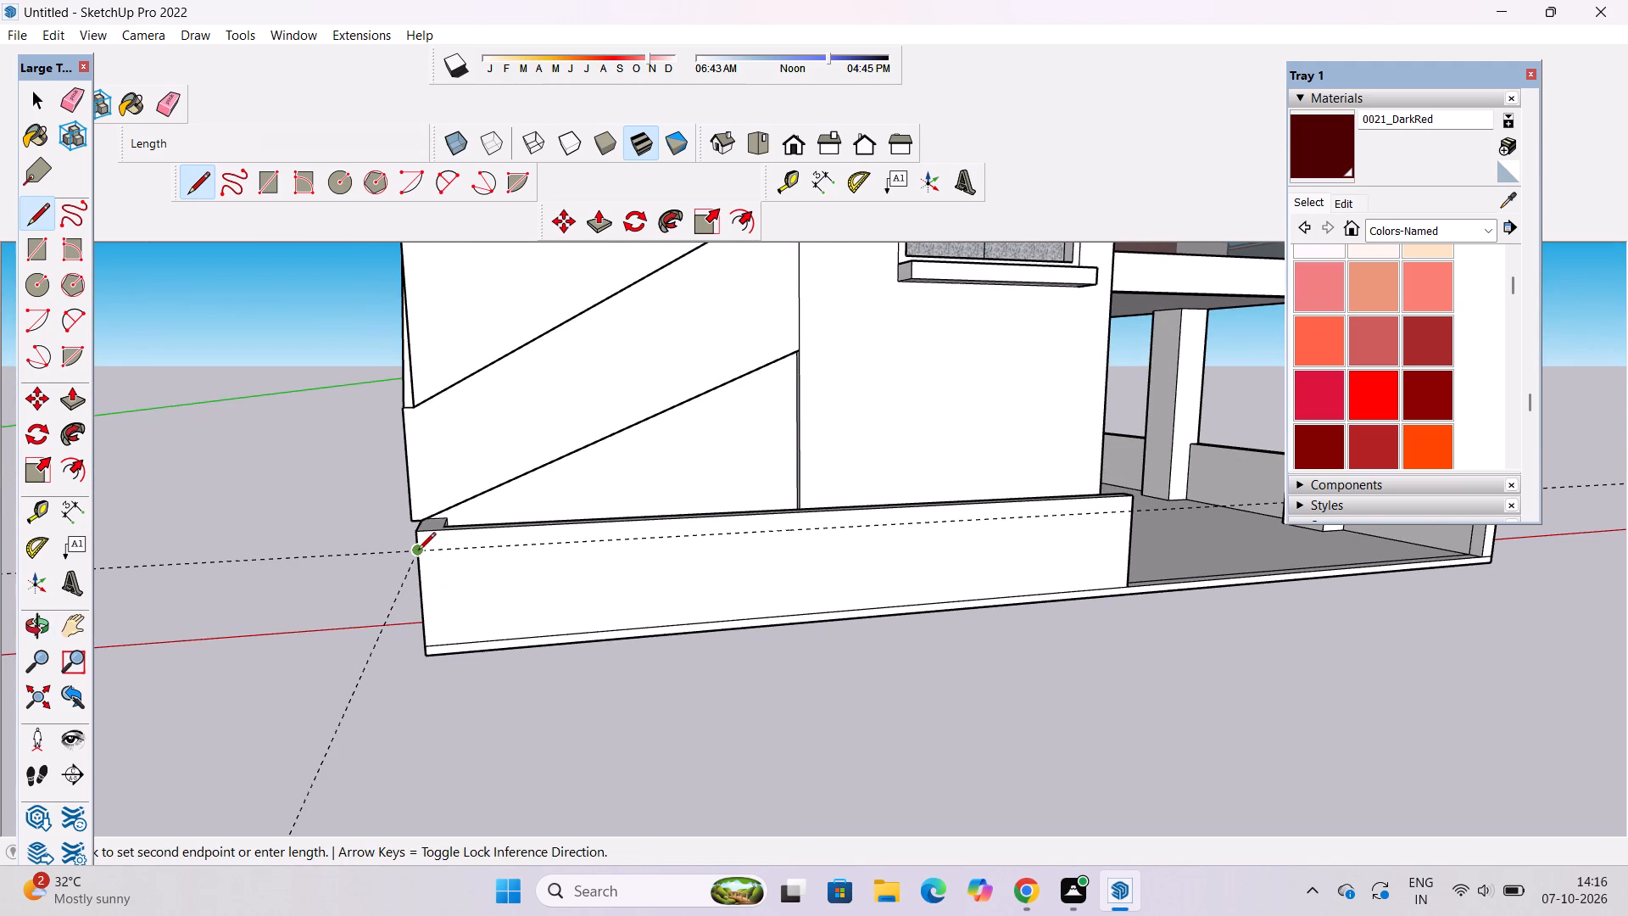
pyautogui.scroll(-9, 418, 551)
pyautogui.scroll(14, 789, 533)
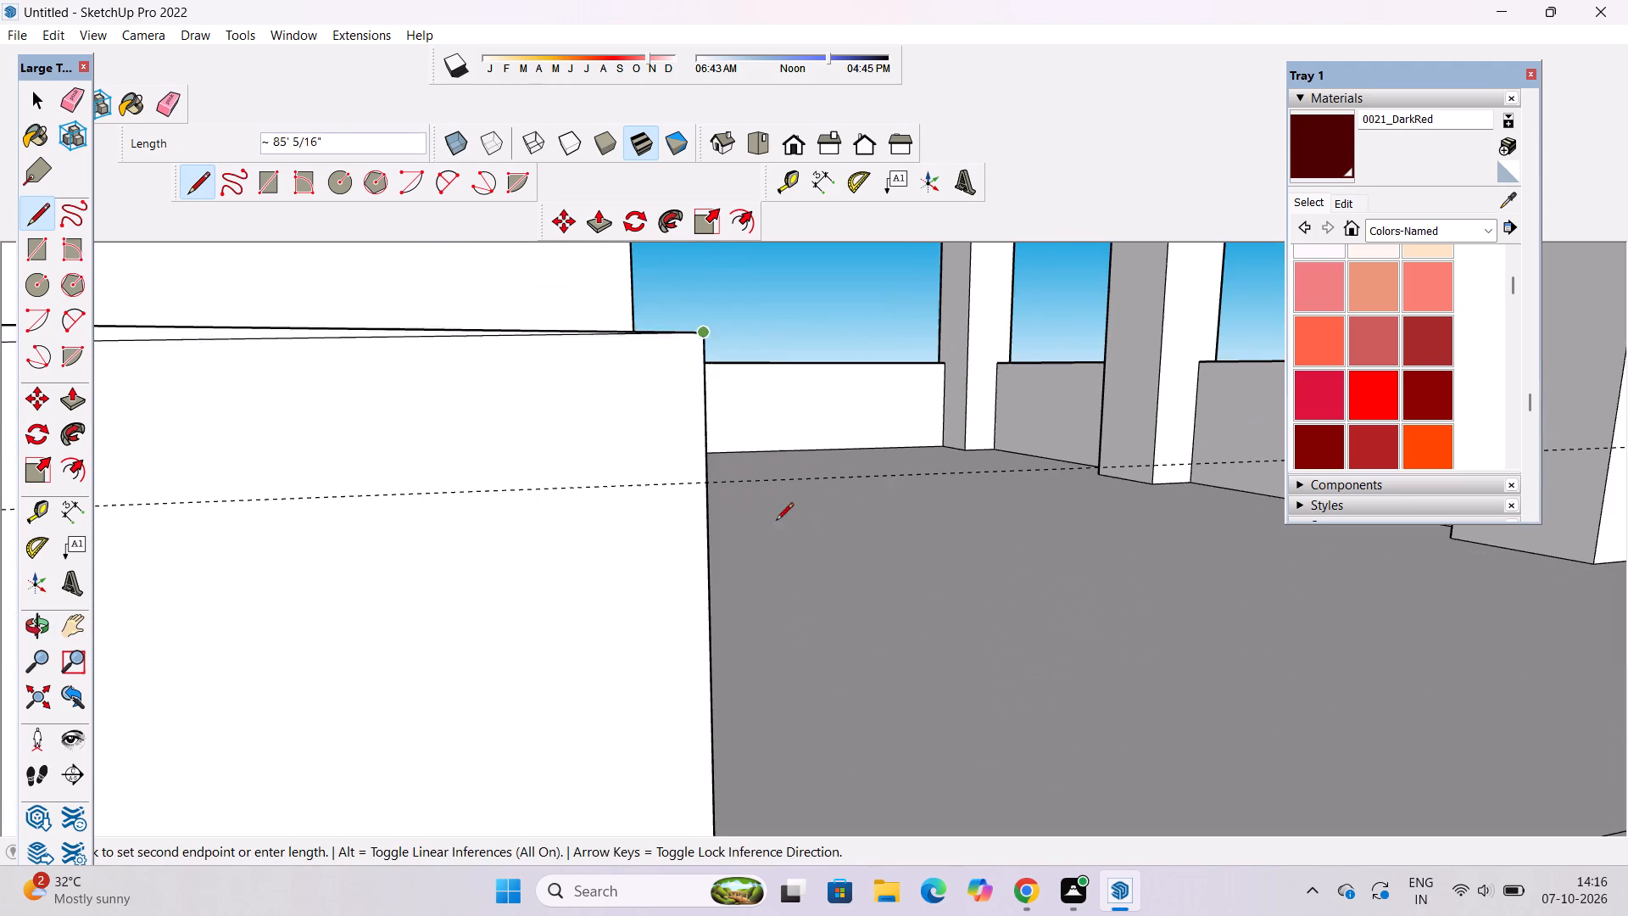
pyautogui.click(701, 478)
# Draw a 2' line along the guide across the end face of the boundary wall on the far side of the parking opening.
pyautogui.scroll(-9, 683, 513)
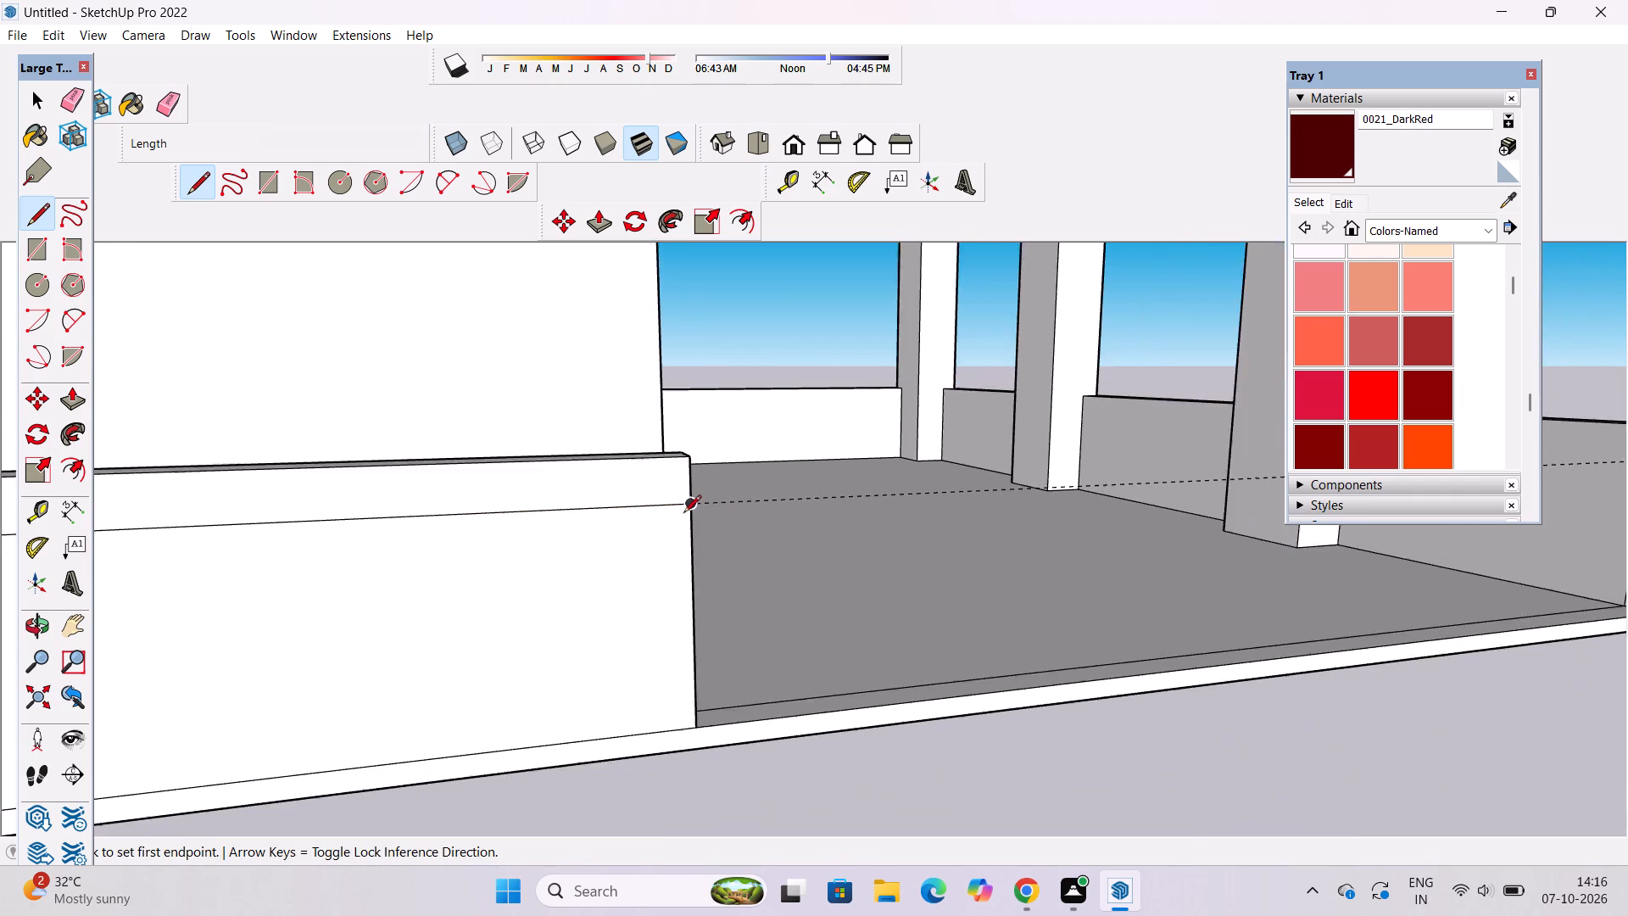
pyautogui.scroll(-13, 683, 514)
pyautogui.scroll(5, 1224, 489)
pyautogui.scroll(6, 1134, 486)
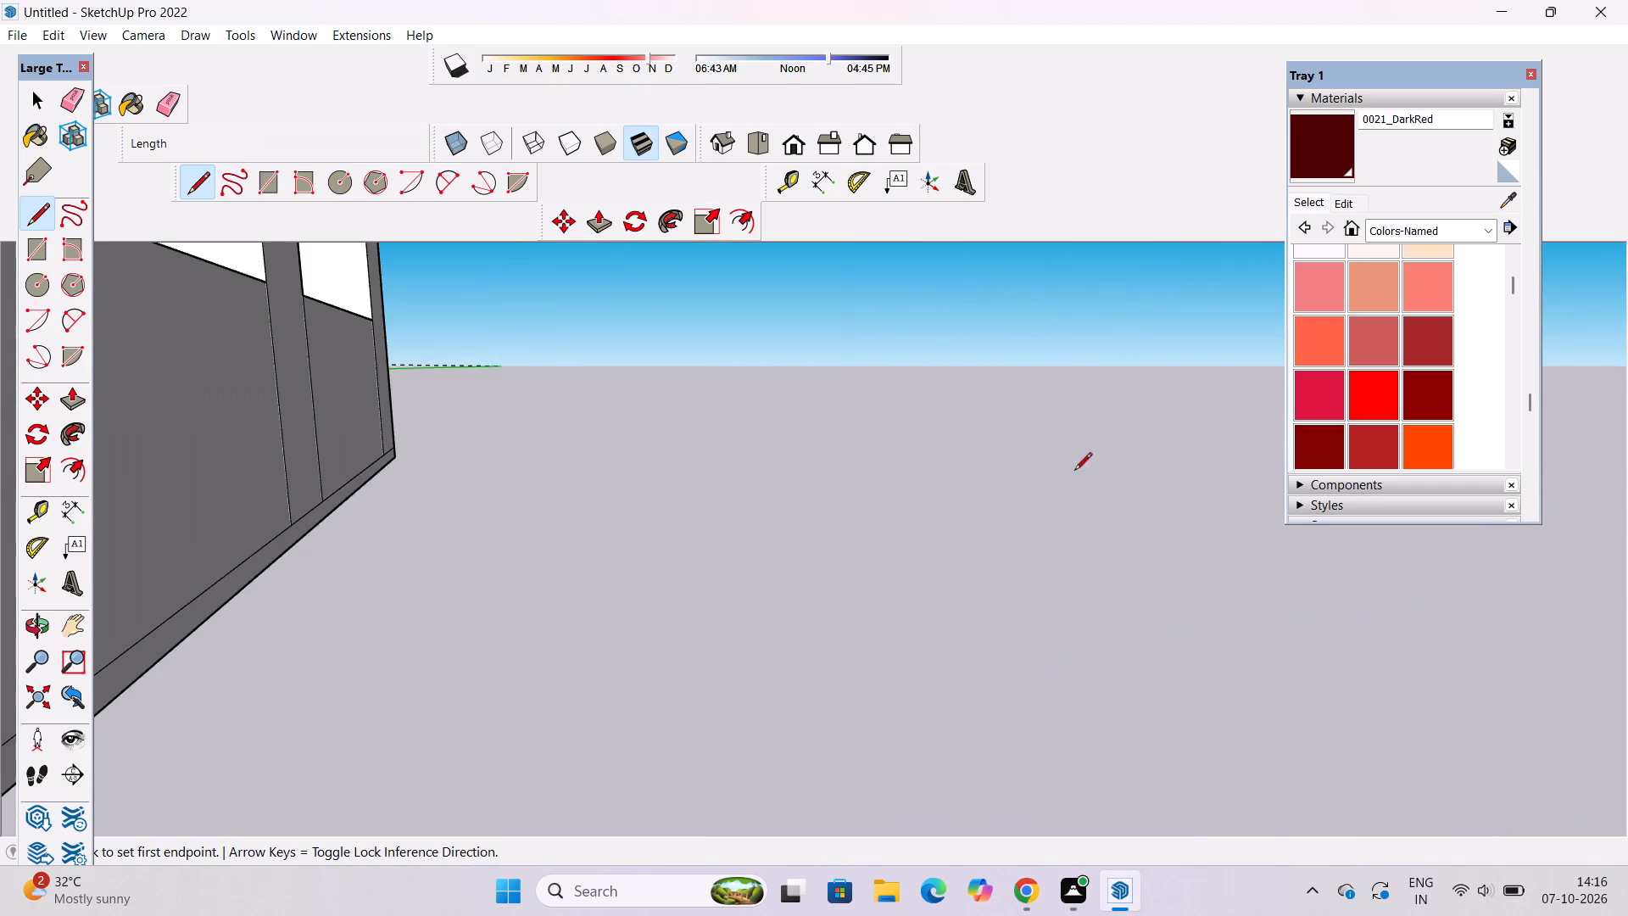
pyautogui.scroll(-4, 1057, 451)
pyautogui.scroll(5, 967, 440)
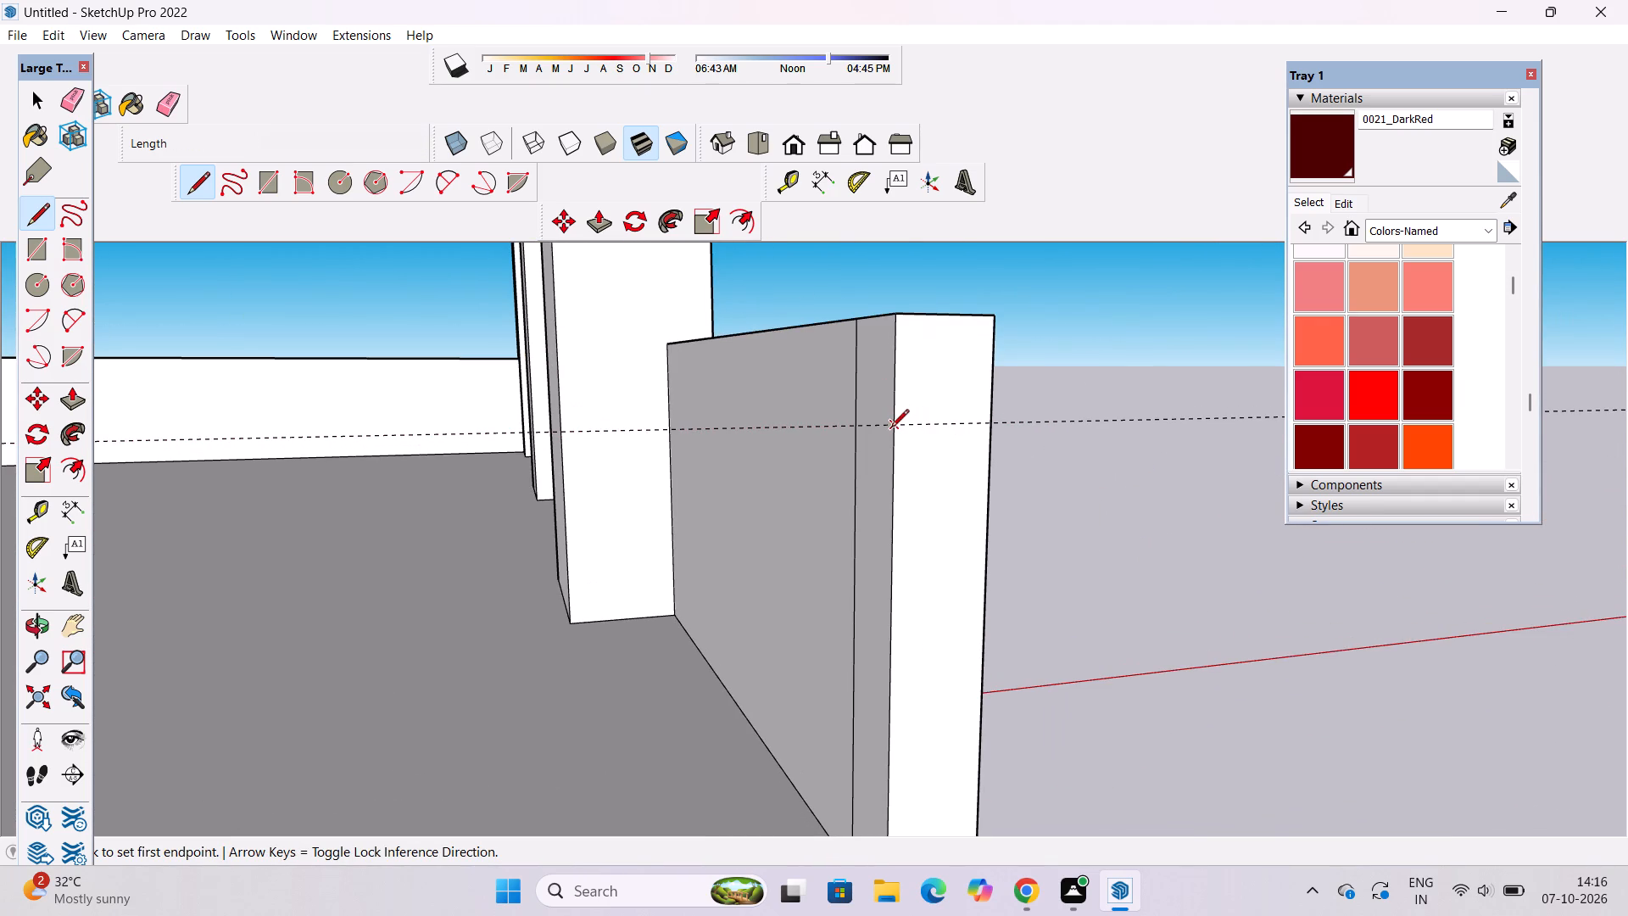
pyautogui.click(891, 428)
pyautogui.click(993, 427)
# Erase the horizontal guide lines around the boundary wall.
pyautogui.press('e')
pyautogui.moveTo(1047, 405); pyautogui.dragTo(1051, 424)
pyautogui.press('o')
pyautogui.scroll(-8, 1051, 424)
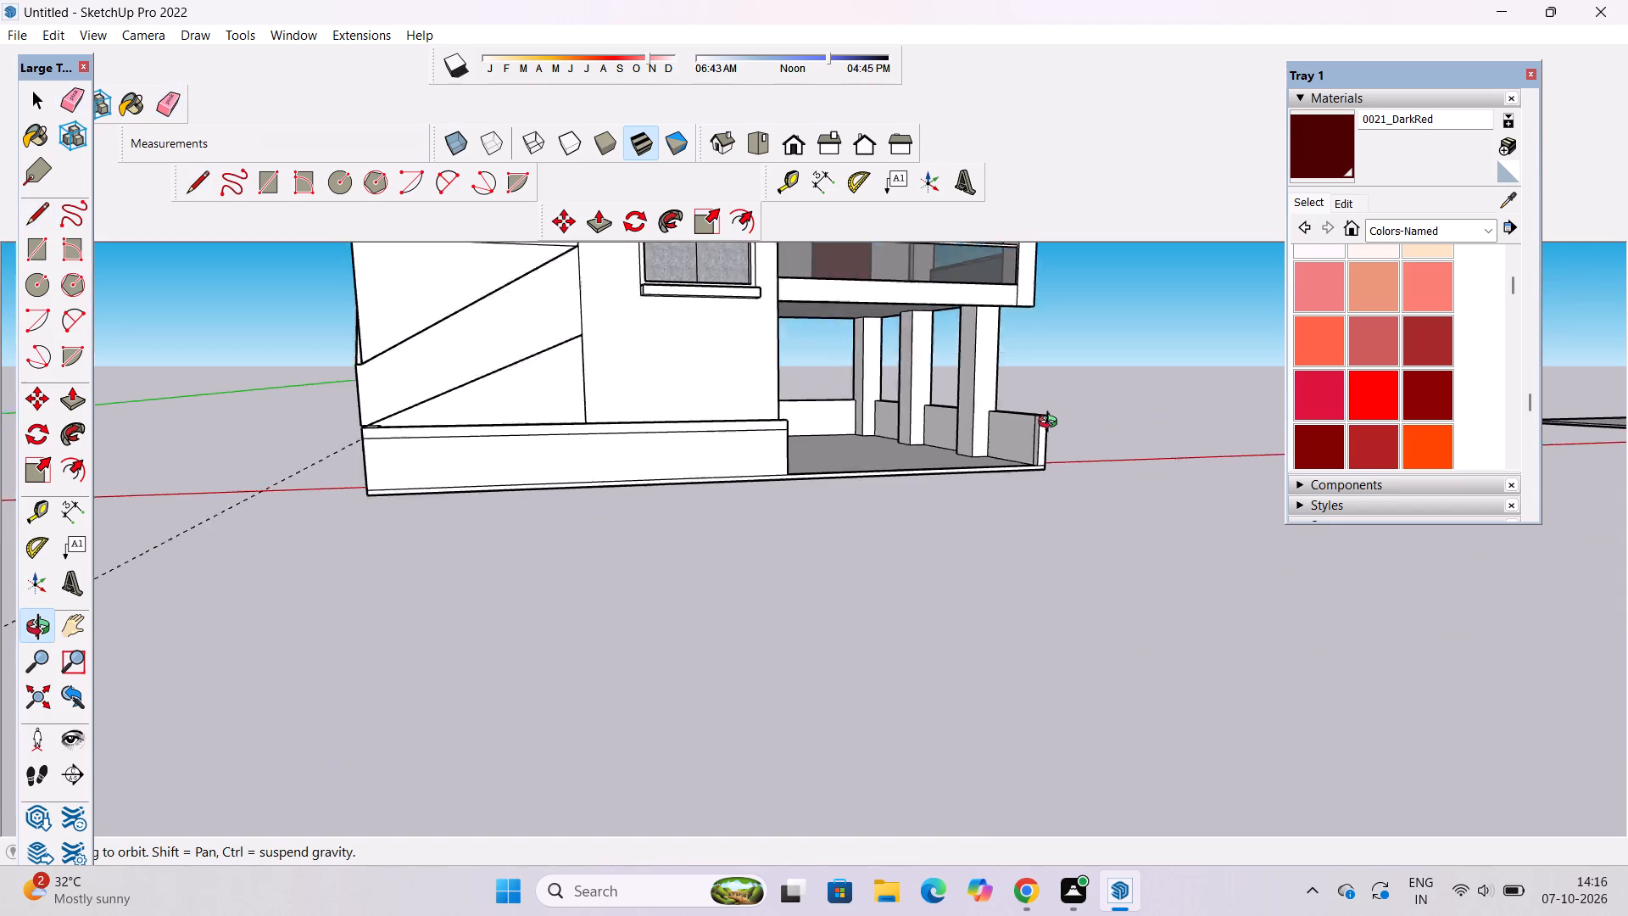
pyautogui.scroll(-3, 1051, 424)
pyautogui.press('e')
pyautogui.moveTo(585, 586); pyautogui.dragTo(571, 616)
pyautogui.moveTo(616, 586); pyautogui.dragTo(586, 637)
# Place a vertical guide line 8' in from the parking-side end of the boundary wall in front of the staircase block.
pyautogui.press('o')
pyautogui.keyDown('shift'); pyautogui.moveTo(822, 536); pyautogui.dragTo(822, 552); pyautogui.keyUp('shift')
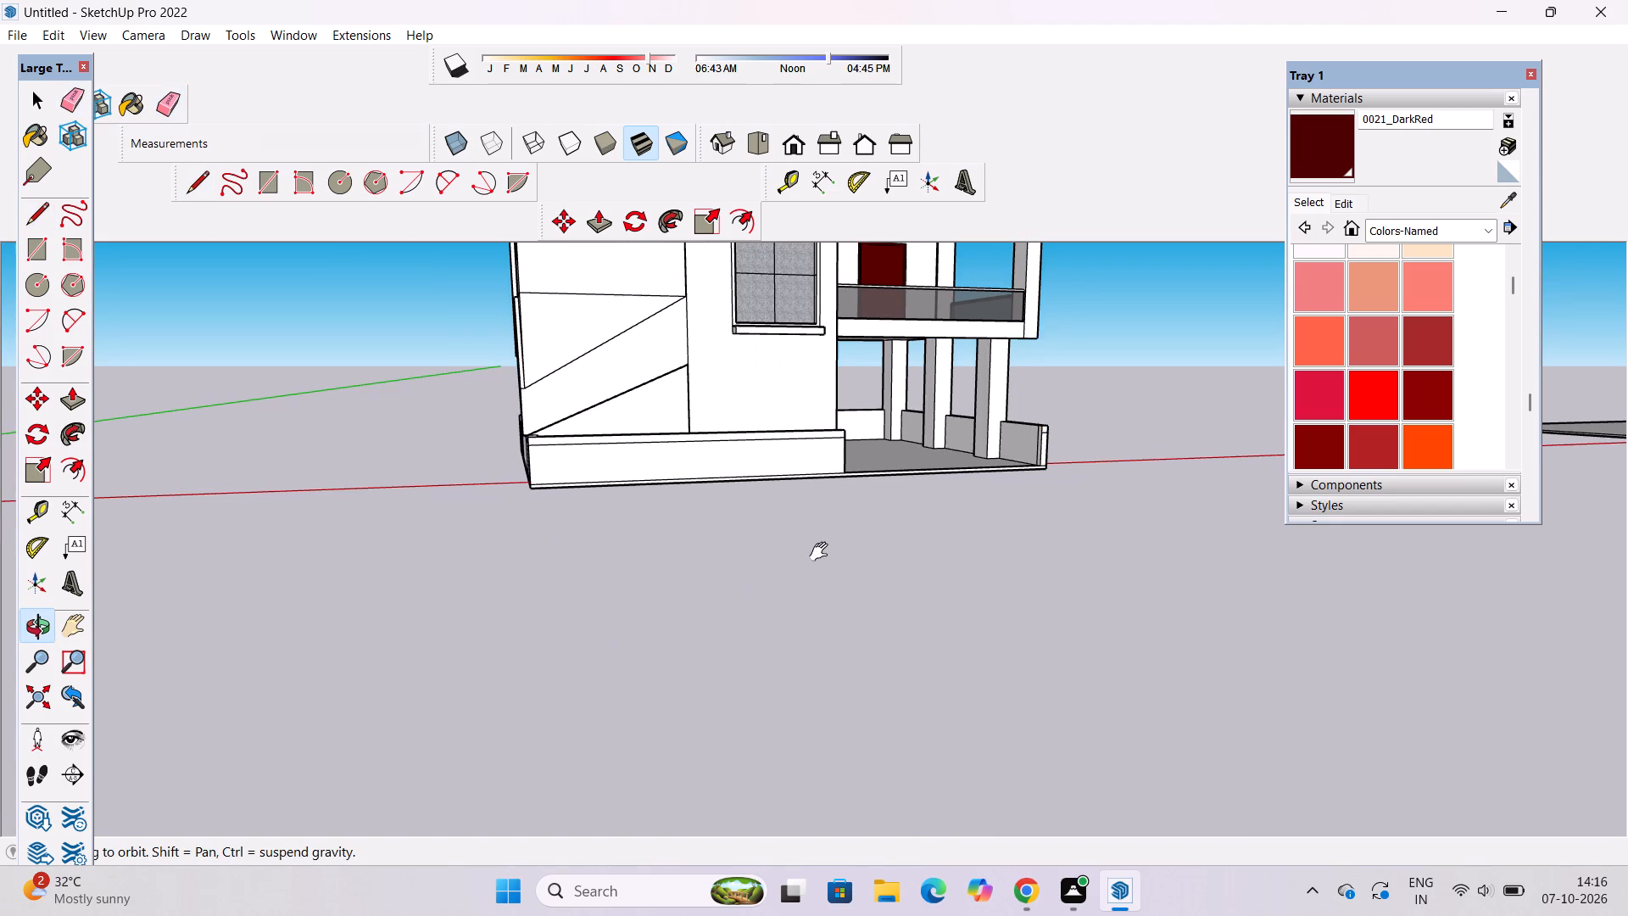
pyautogui.moveTo(897, 544); pyautogui.dragTo(817, 556)
pyautogui.scroll(5, 778, 501)
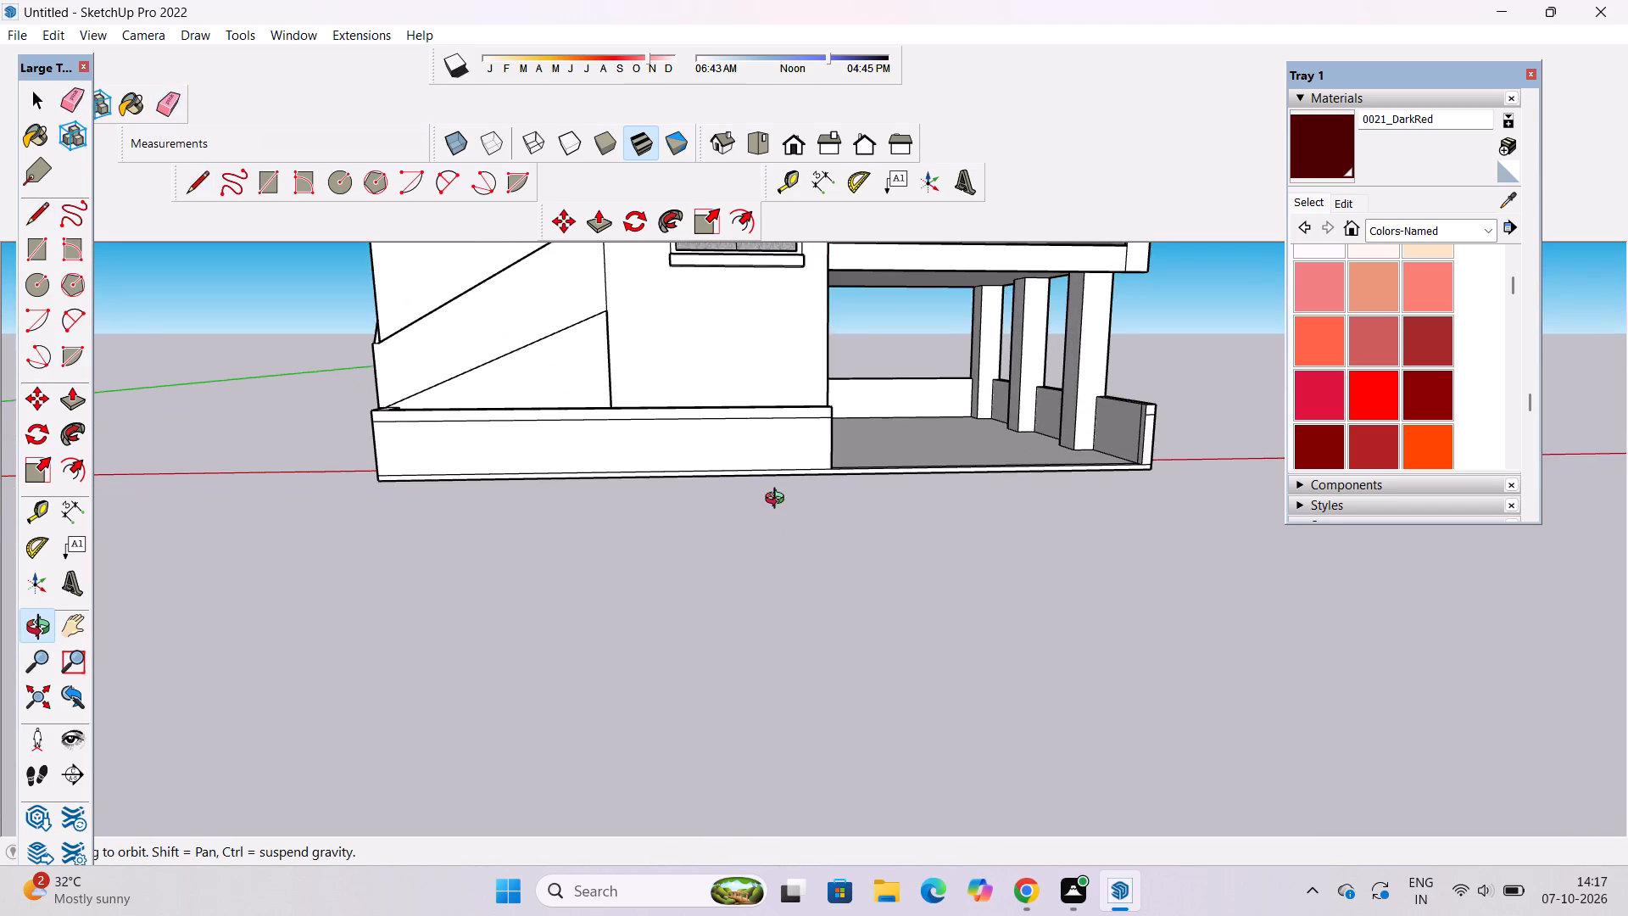
pyautogui.moveTo(769, 500); pyautogui.dragTo(743, 500)
pyautogui.keyDown('shift'); pyautogui.moveTo(737, 495); pyautogui.dragTo(794, 604); pyautogui.keyUp('shift')
pyautogui.scroll(4, 806, 584)
pyautogui.moveTo(793, 564); pyautogui.dragTo(784, 505)
pyautogui.keyDown('shift'); pyautogui.moveTo(784, 505); pyautogui.dragTo(812, 542); pyautogui.keyUp('shift')
pyautogui.moveTo(812, 542); pyautogui.dragTo(767, 556)
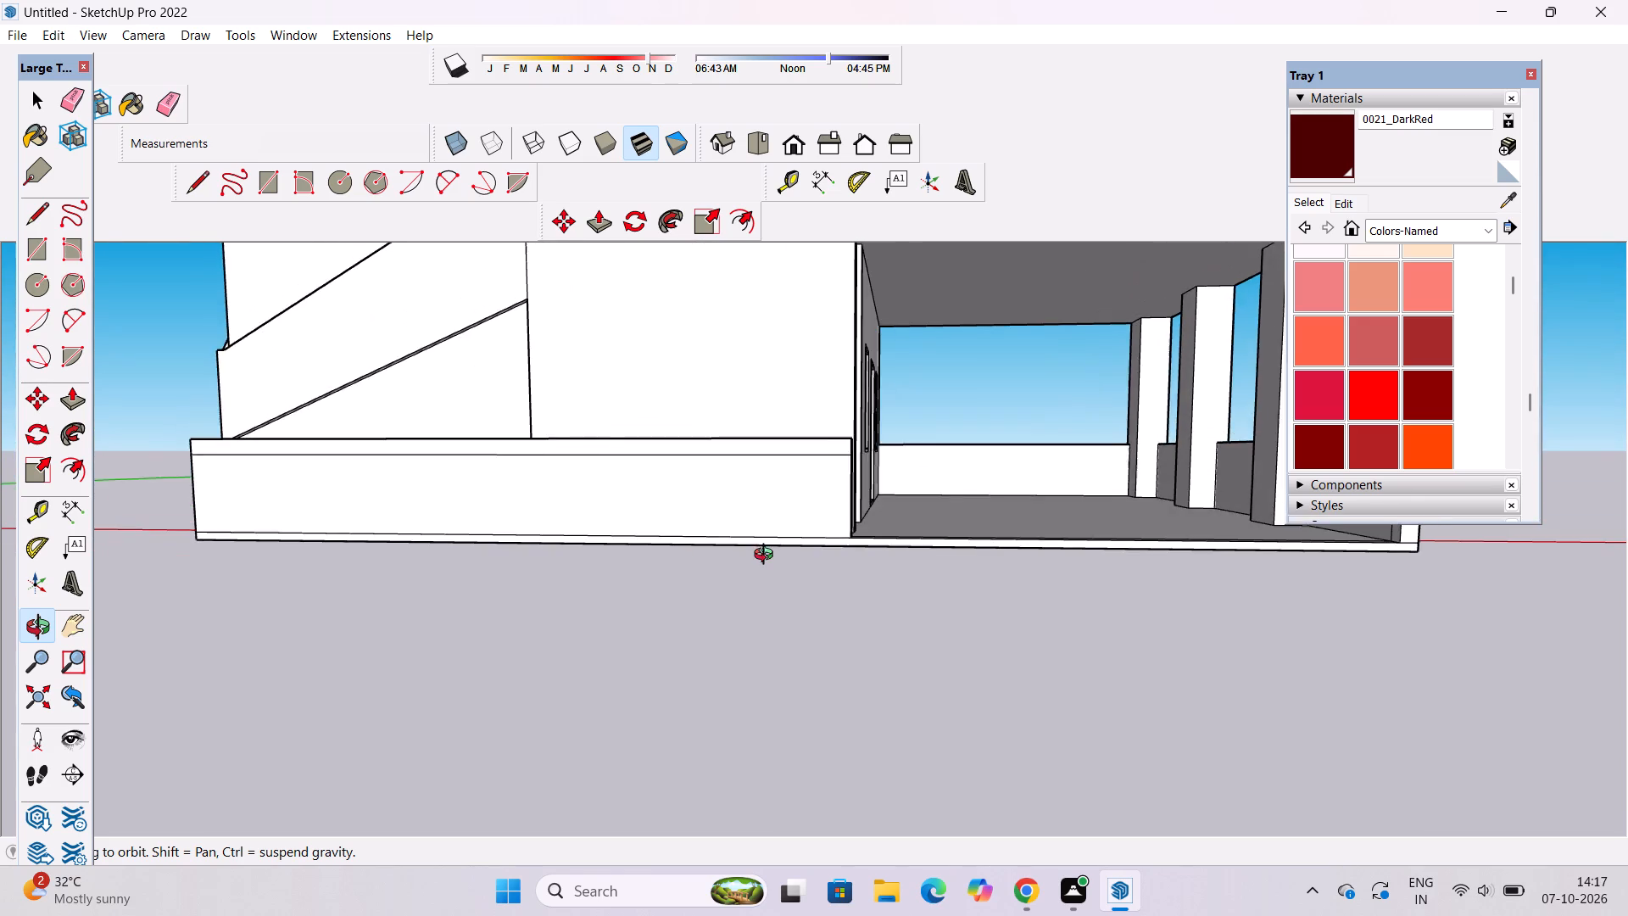
pyautogui.scroll(2, 767, 556)
pyautogui.keyDown('shift'); pyautogui.moveTo(767, 556); pyautogui.dragTo(773, 584); pyautogui.keyUp('shift')
pyautogui.click(768, 582)
pyautogui.press('t')
pyautogui.scroll(4, 790, 547)
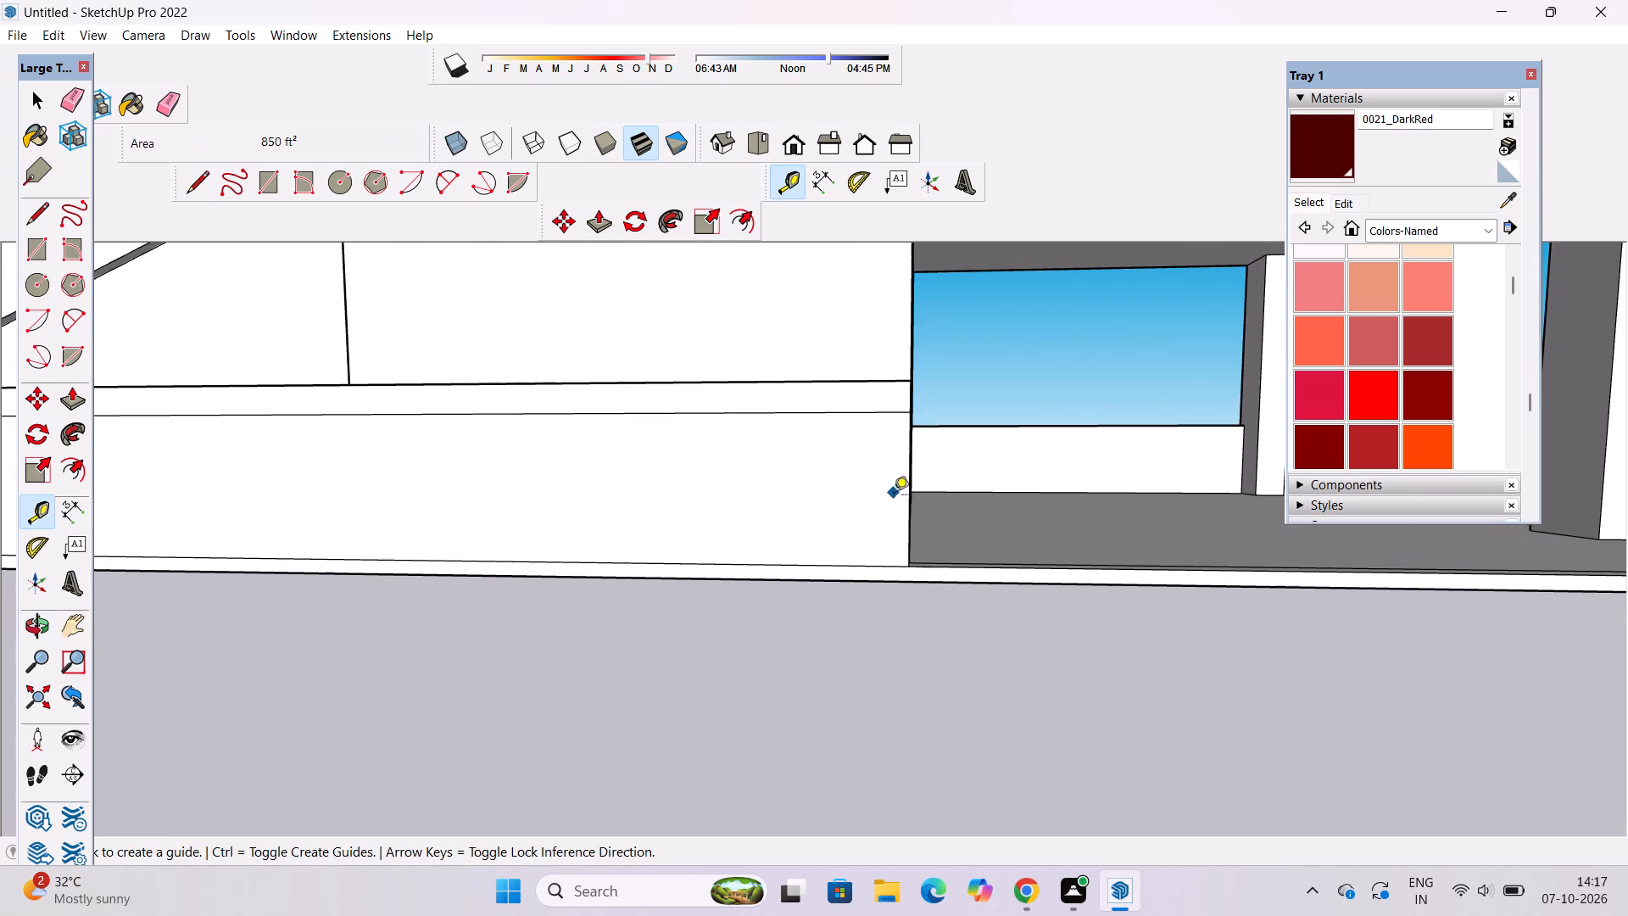
pyautogui.click(910, 494)
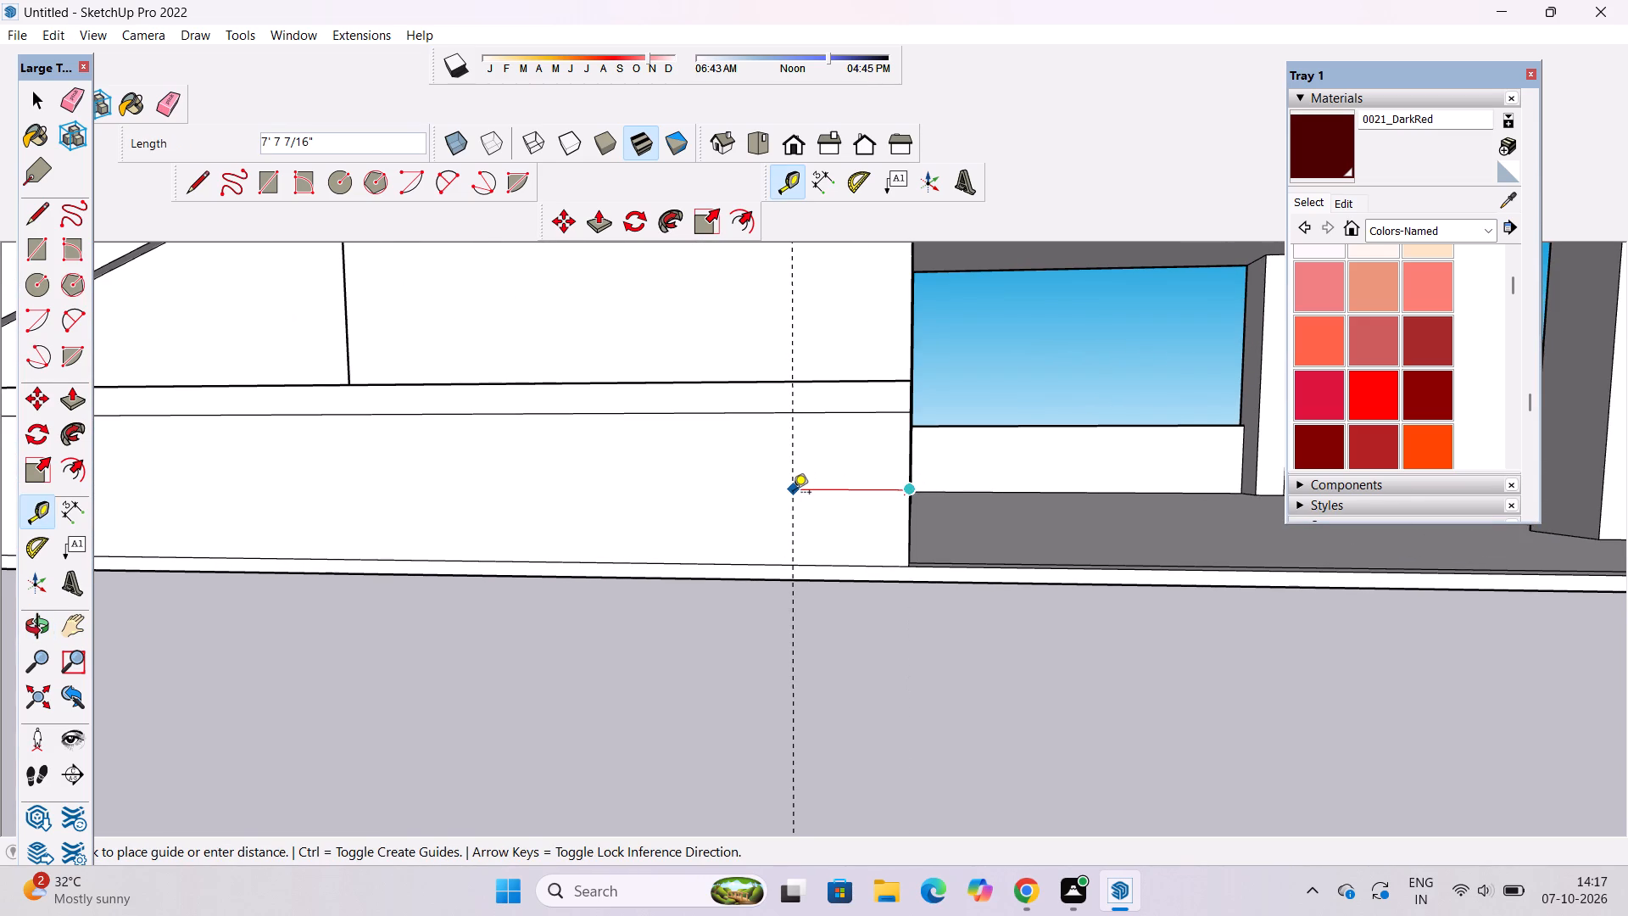
pyautogui.write("8'")
pyautogui.press('Return')
# Draw a 10' vertical line along the guide from the wall's base line to its upper line, and erase the guide.
pyautogui.press('l')
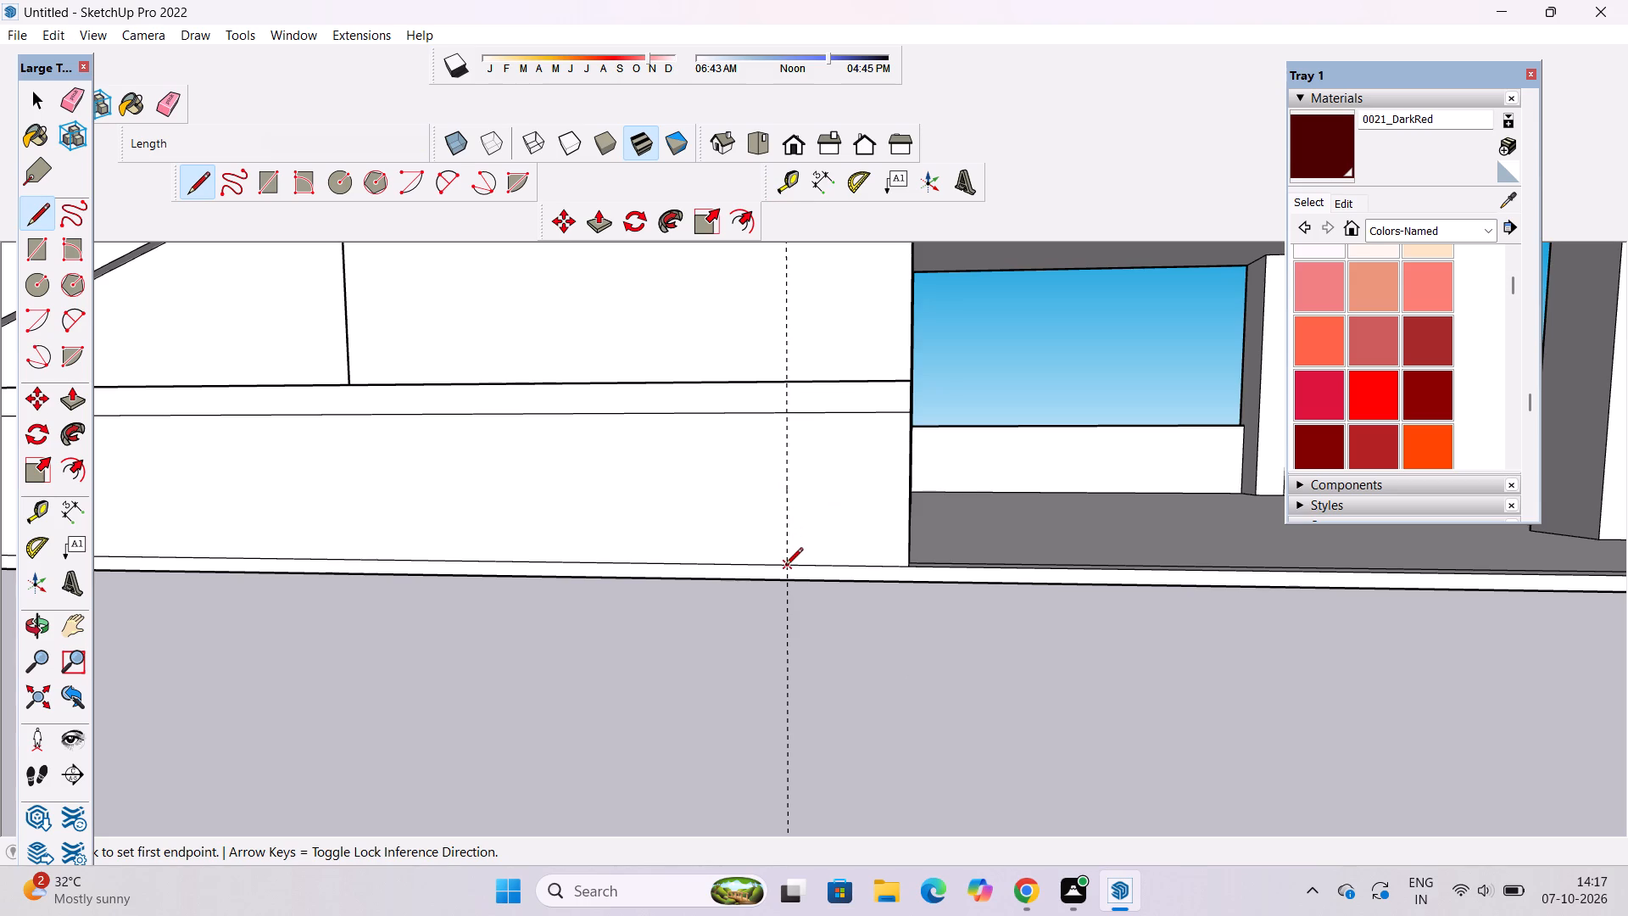
pyautogui.scroll(4, 785, 567)
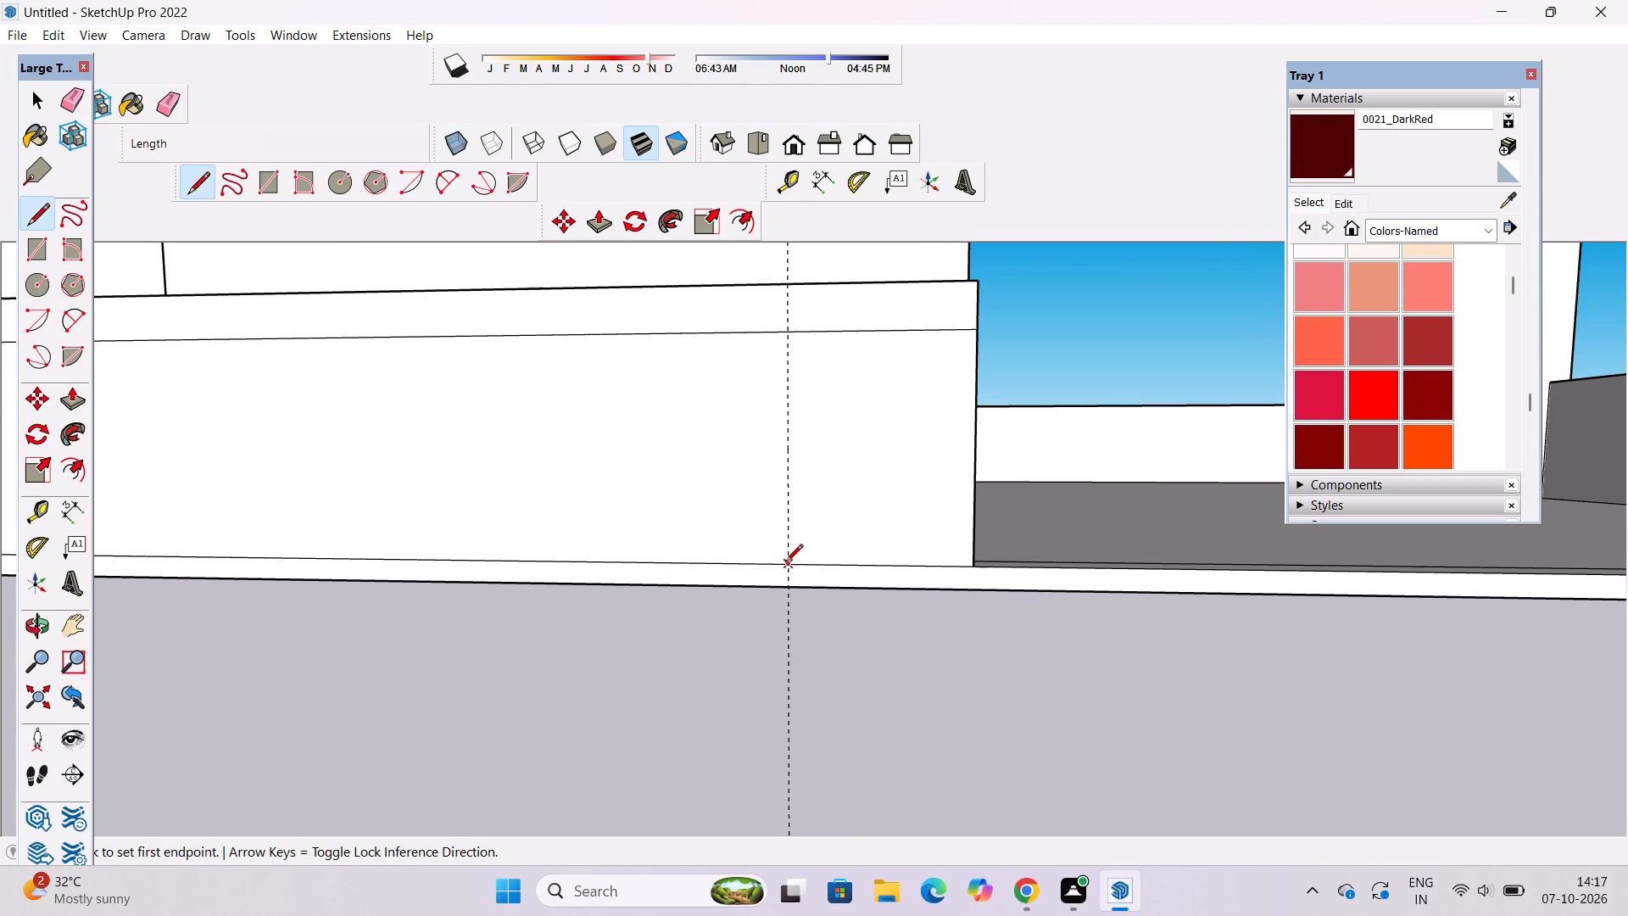
pyautogui.click(785, 563)
pyautogui.click(792, 331)
pyautogui.scroll(-4, 746, 394)
pyautogui.press('e')
pyautogui.moveTo(777, 597); pyautogui.dragTo(765, 609)
# Extend the vertical division 1' down through the base strip to the bottom edge.
pyautogui.press('l')
pyautogui.scroll(8, 774, 555)
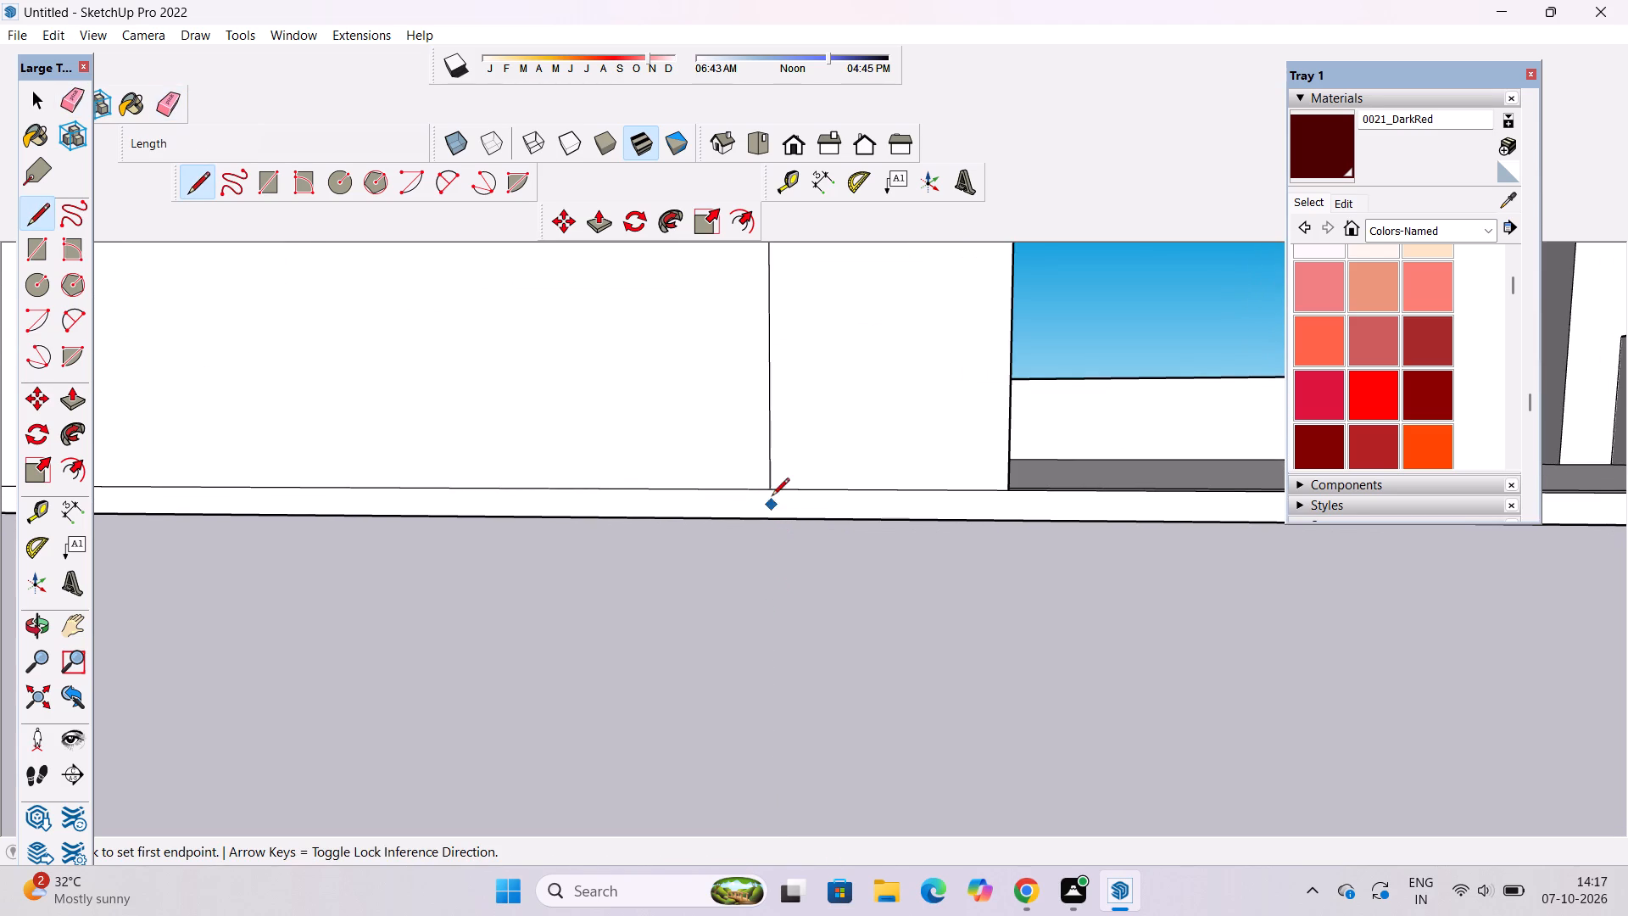
pyautogui.click(769, 490)
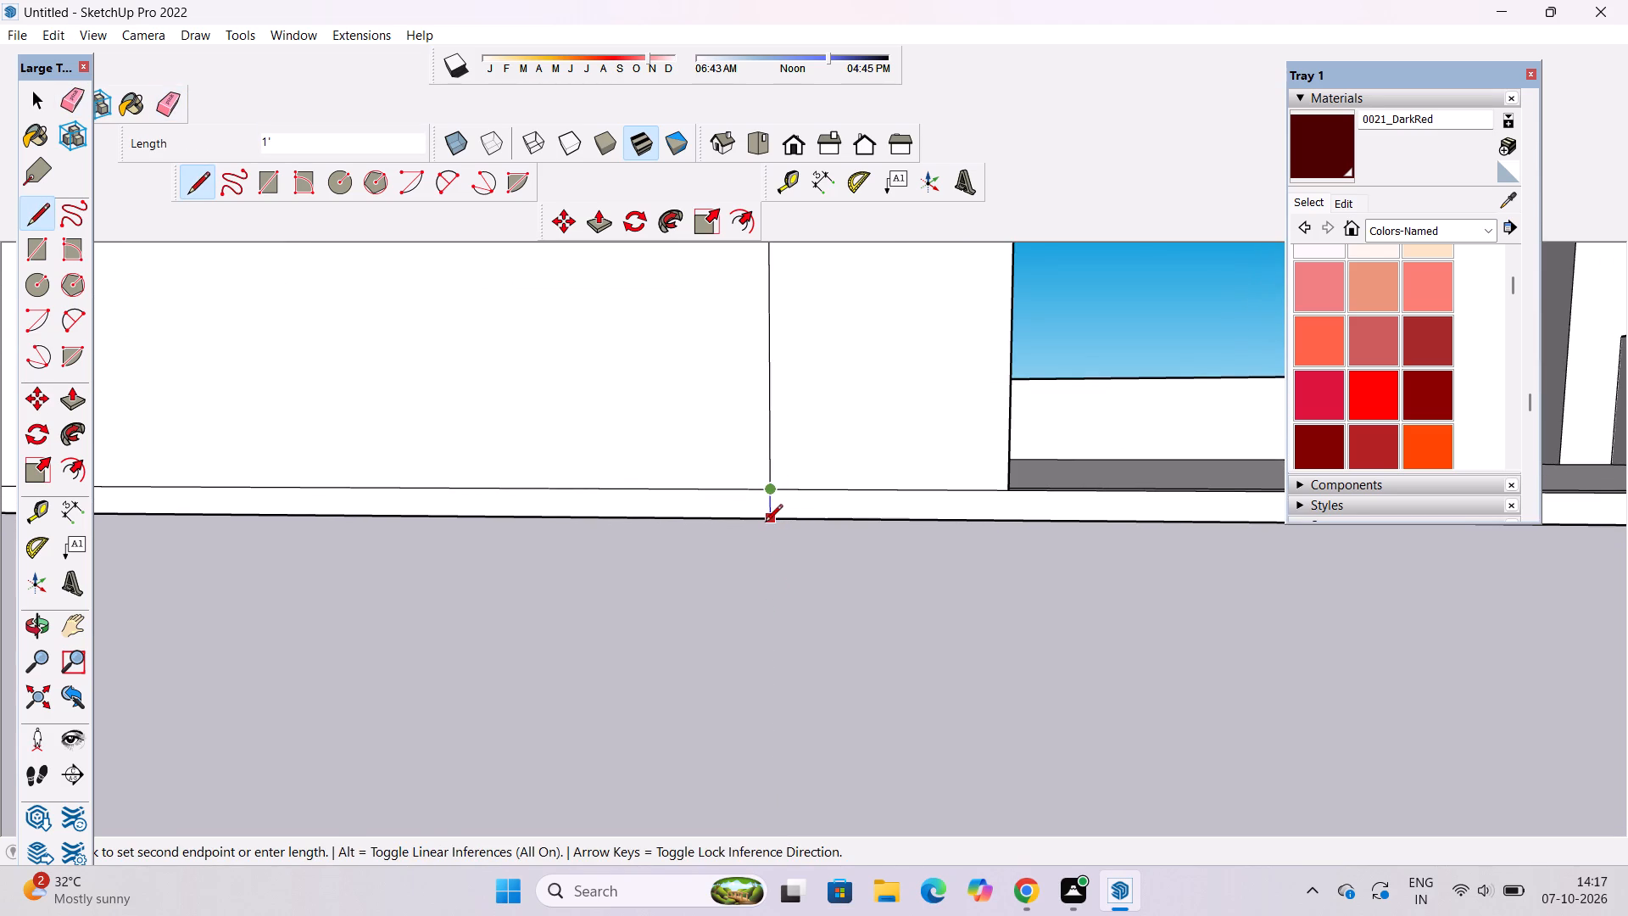
pyautogui.click(765, 523)
pyautogui.press('space')
# Draw a vertical line through the base strip at the boundary wall's parking-side end, down to the bottom edge.
pyautogui.scroll(-7, 725, 581)
pyautogui.press('space')
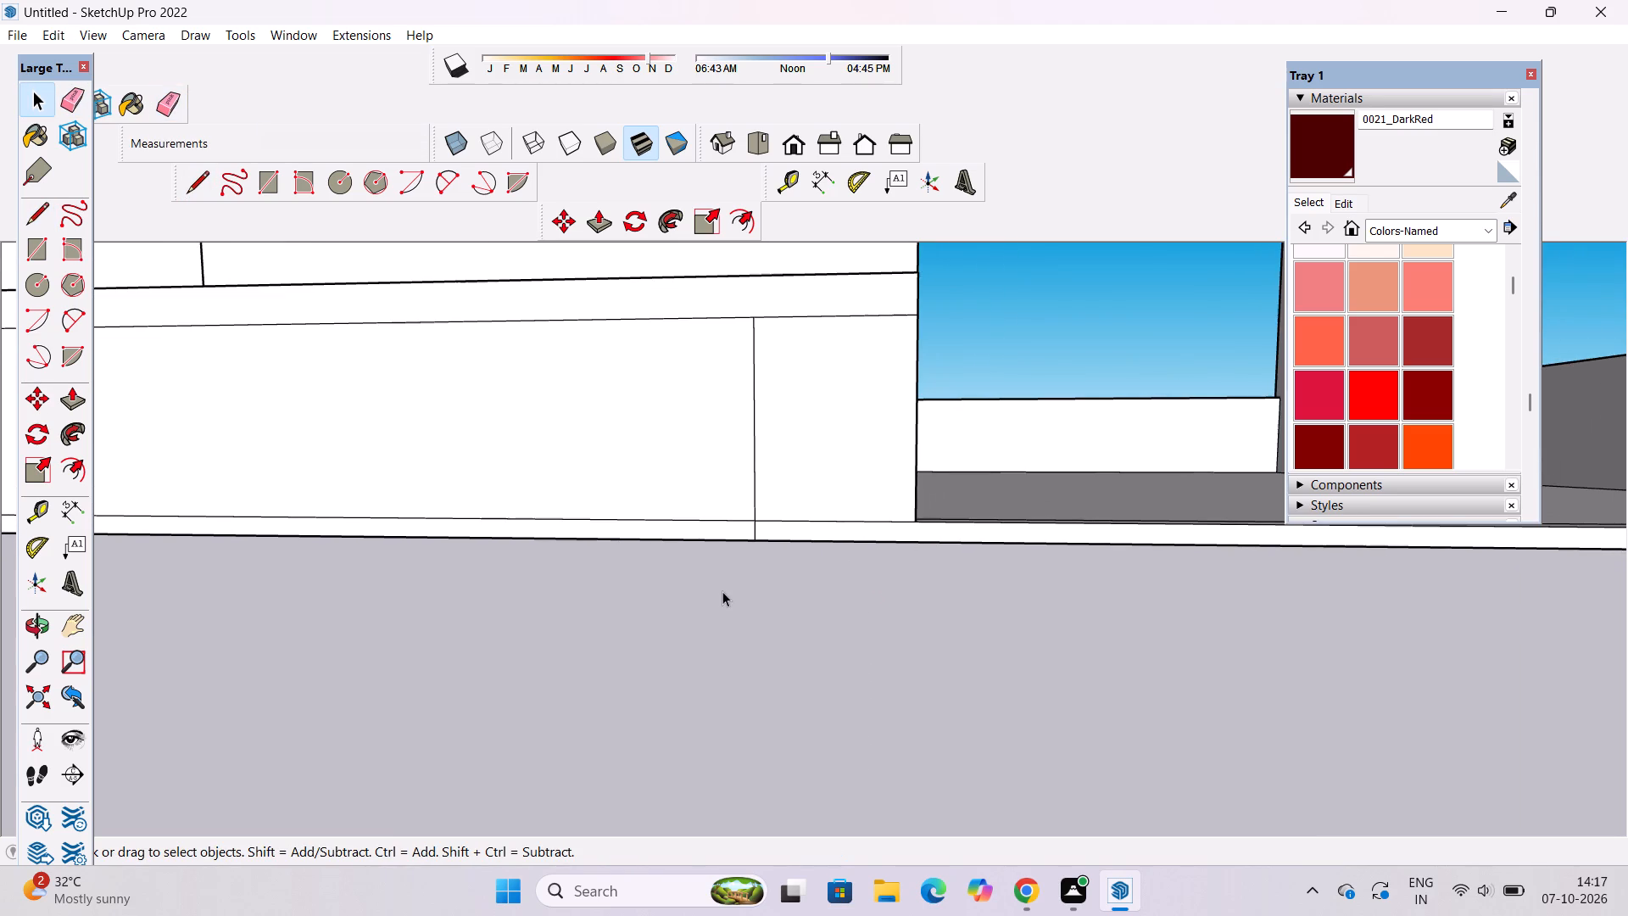
pyautogui.write('o')
pyautogui.scroll(-7, 736, 574)
pyautogui.keyDown('shift'); pyautogui.moveTo(778, 550); pyautogui.dragTo(765, 584); pyautogui.keyUp('shift')
pyautogui.scroll(3, 848, 578)
pyautogui.keyDown('shift'); pyautogui.moveTo(848, 578); pyautogui.dragTo(770, 584); pyautogui.keyUp('shift')
pyautogui.scroll(5, 761, 596)
pyautogui.keyDown('shift'); pyautogui.moveTo(749, 599); pyautogui.dragTo(770, 599); pyautogui.keyUp('shift')
pyautogui.moveTo(771, 607); pyautogui.dragTo(794, 588)
pyautogui.scroll(2, 799, 579)
pyautogui.keyDown('shift'); pyautogui.moveTo(799, 579); pyautogui.dragTo(778, 611); pyautogui.keyUp('shift')
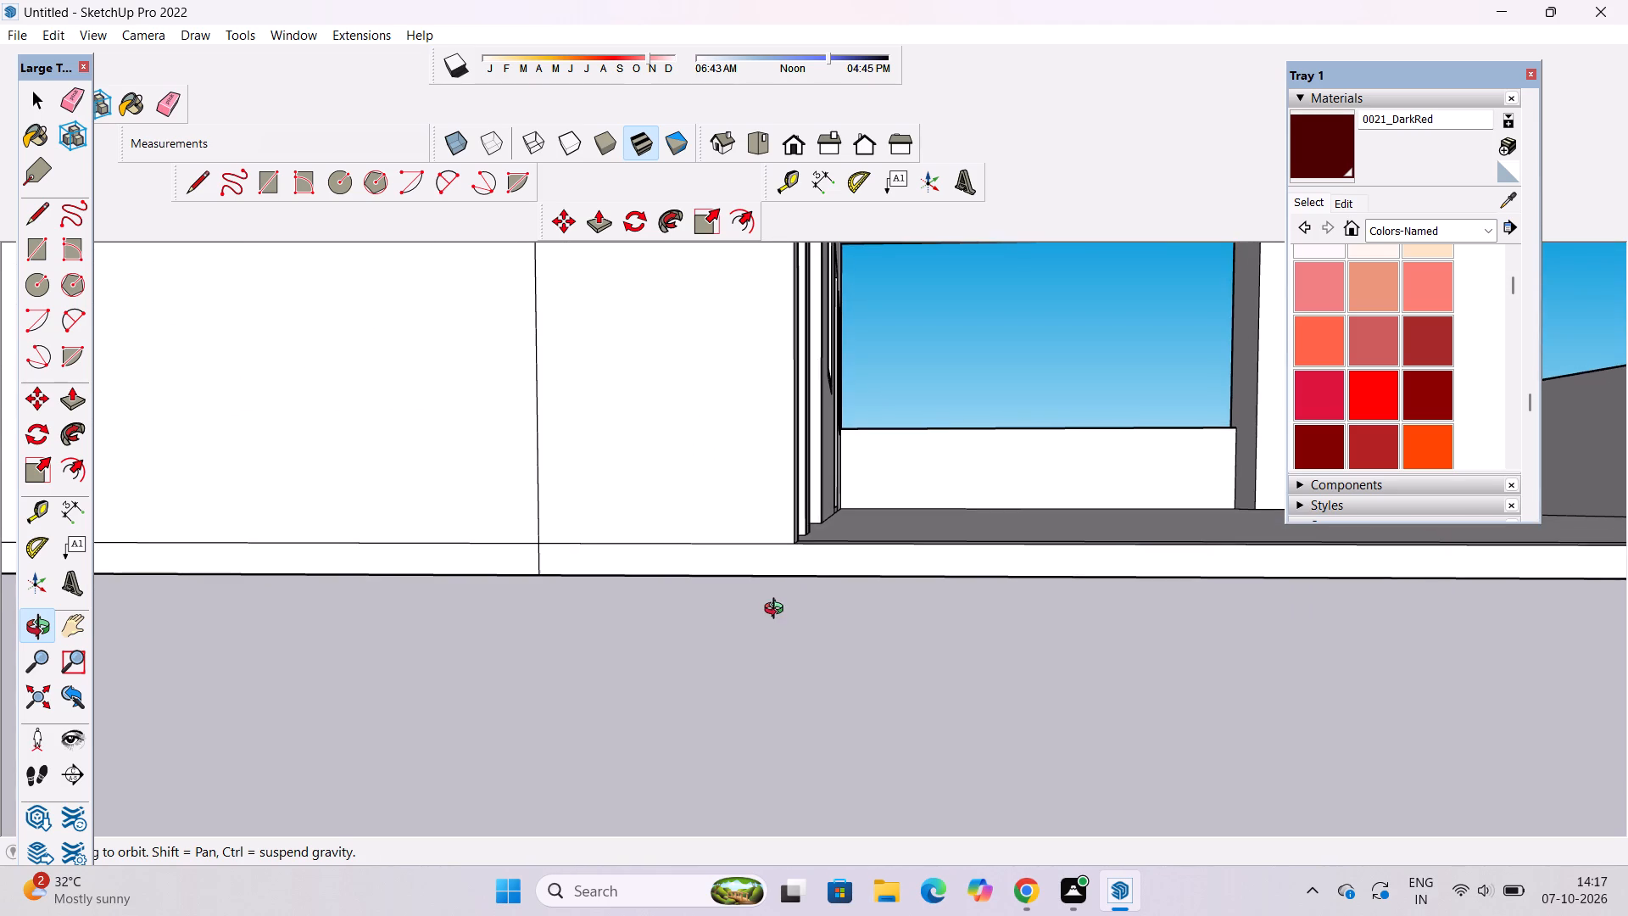
pyautogui.scroll(1, 778, 611)
pyautogui.press('l')
pyautogui.scroll(3, 789, 577)
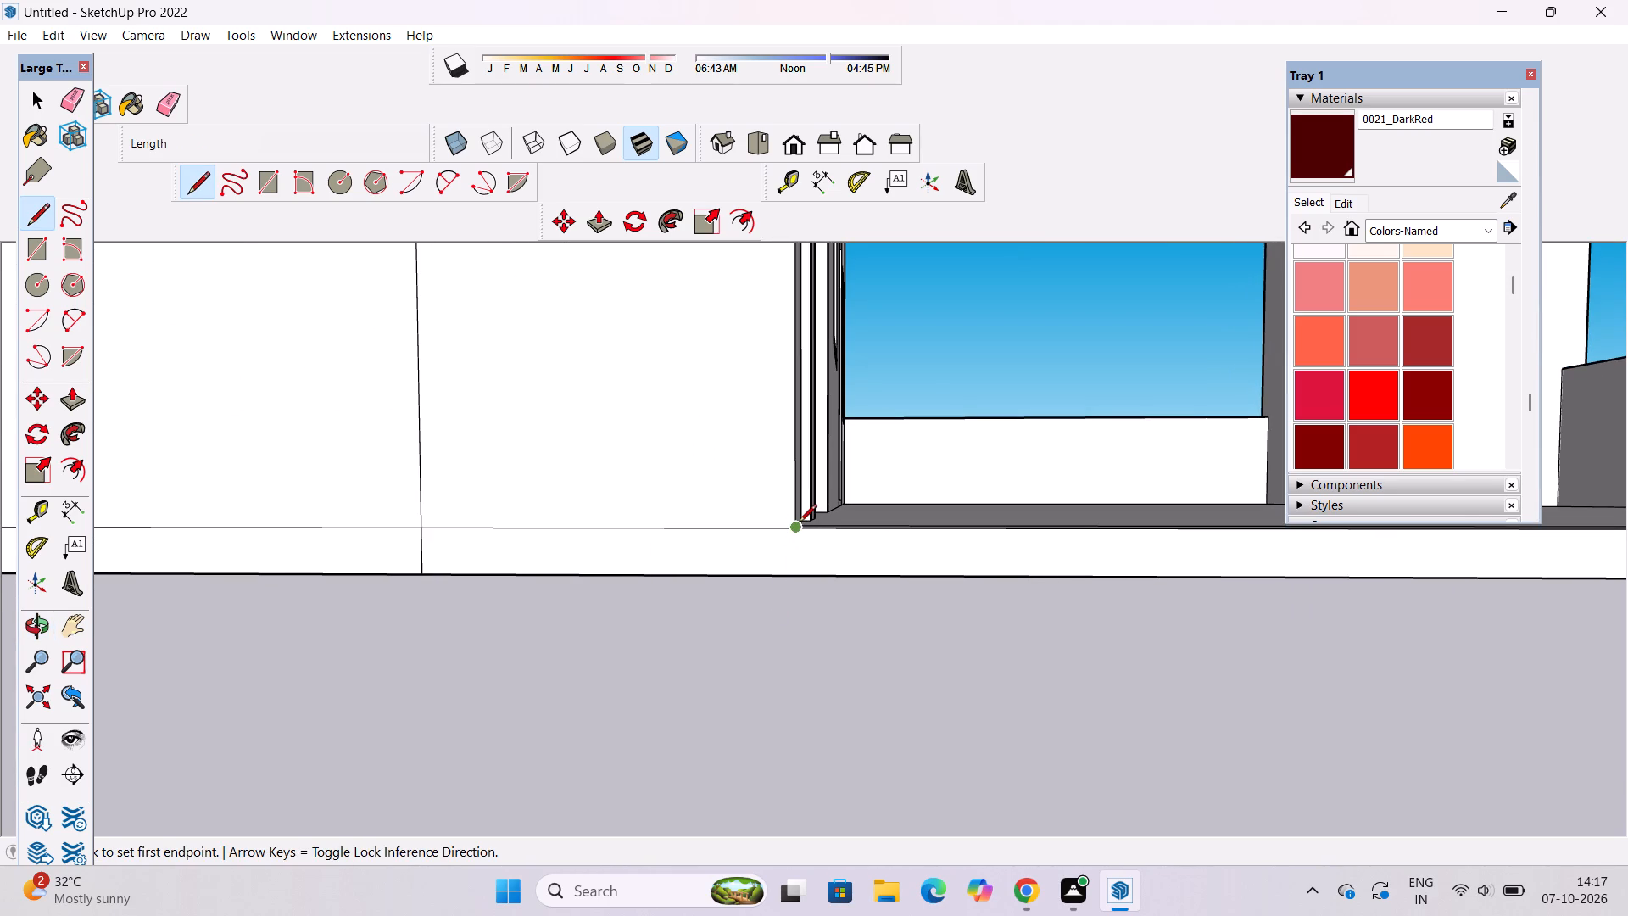
pyautogui.click(794, 532)
pyautogui.click(794, 574)
# Erase the base line segment between the two vertical lines at the wall's parking-side end.
pyautogui.press('e')
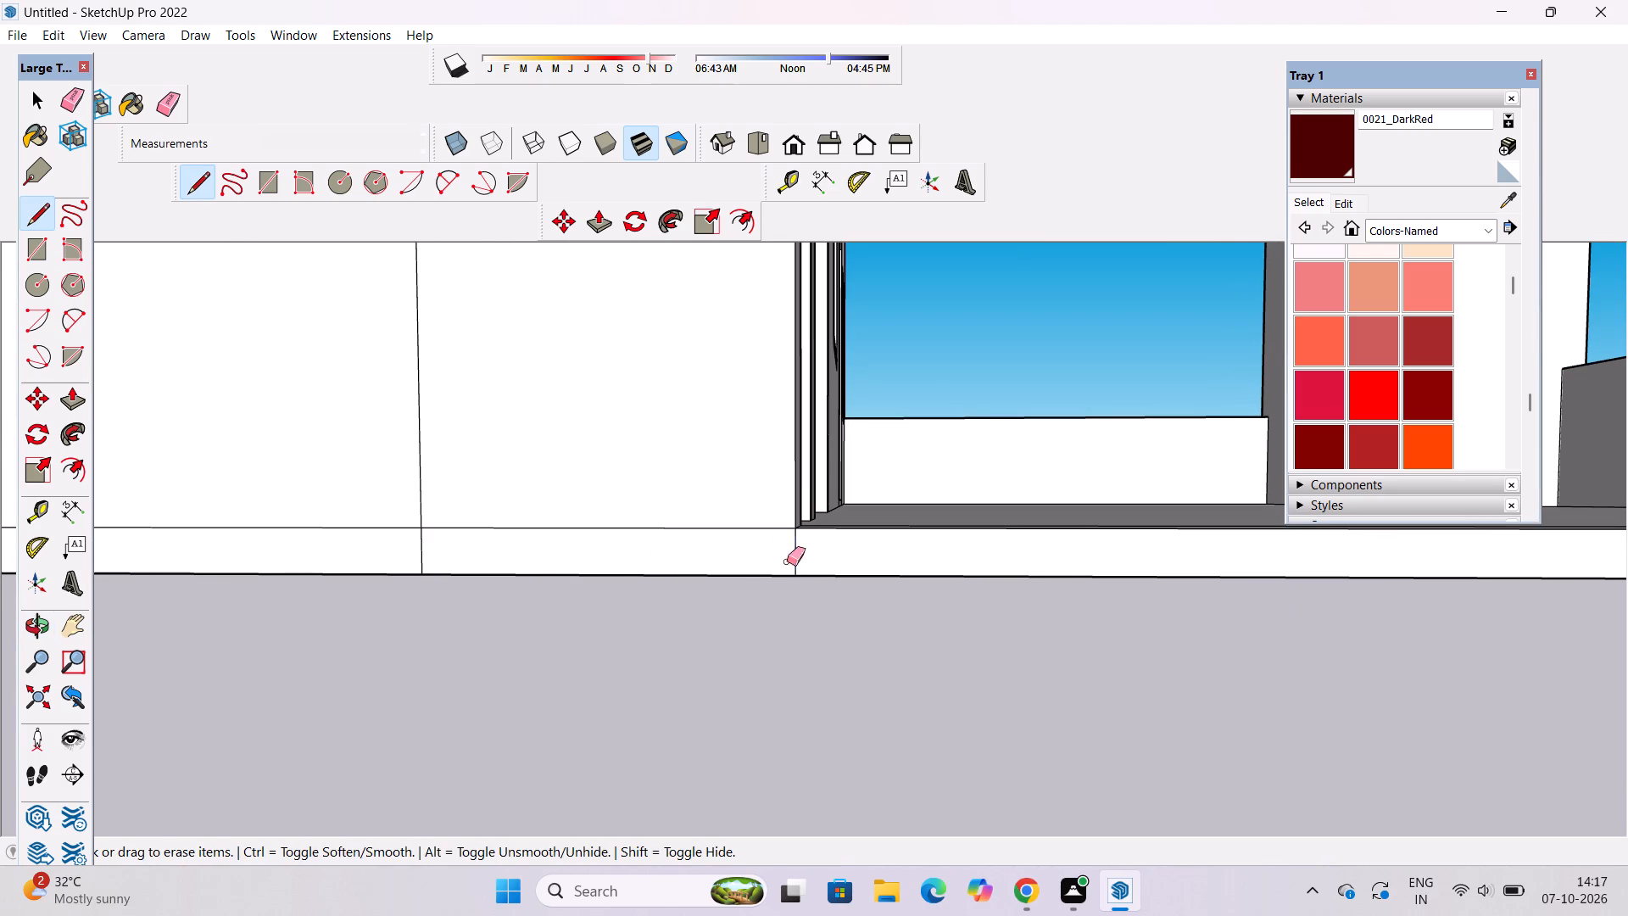
pyautogui.moveTo(732, 511); pyautogui.dragTo(730, 539)
pyautogui.press('space')
# Examine the divided boundary wall and the whole building from the parking side, the balcony side and above.
pyautogui.write('o')
pyautogui.scroll(-5, 741, 526)
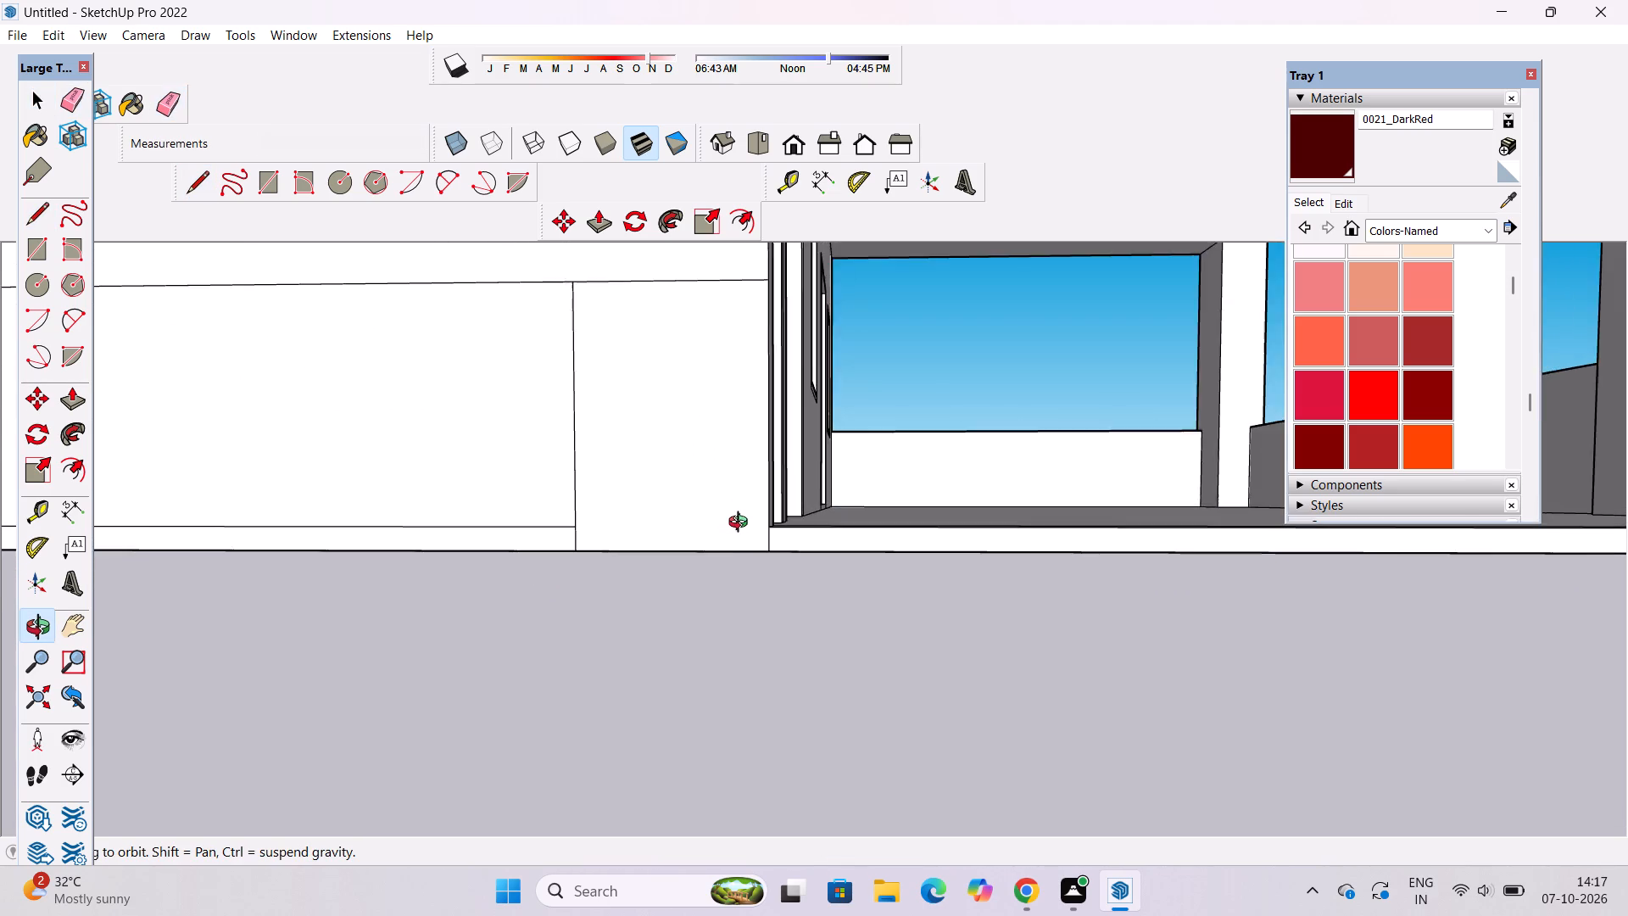
pyautogui.scroll(-9, 742, 524)
pyautogui.keyDown('shift'); pyautogui.moveTo(748, 503); pyautogui.dragTo(739, 541); pyautogui.keyUp('shift')
pyautogui.scroll(-3, 739, 541)
pyautogui.keyDown('shift'); pyautogui.moveTo(789, 577); pyautogui.dragTo(841, 577); pyautogui.keyUp('shift')
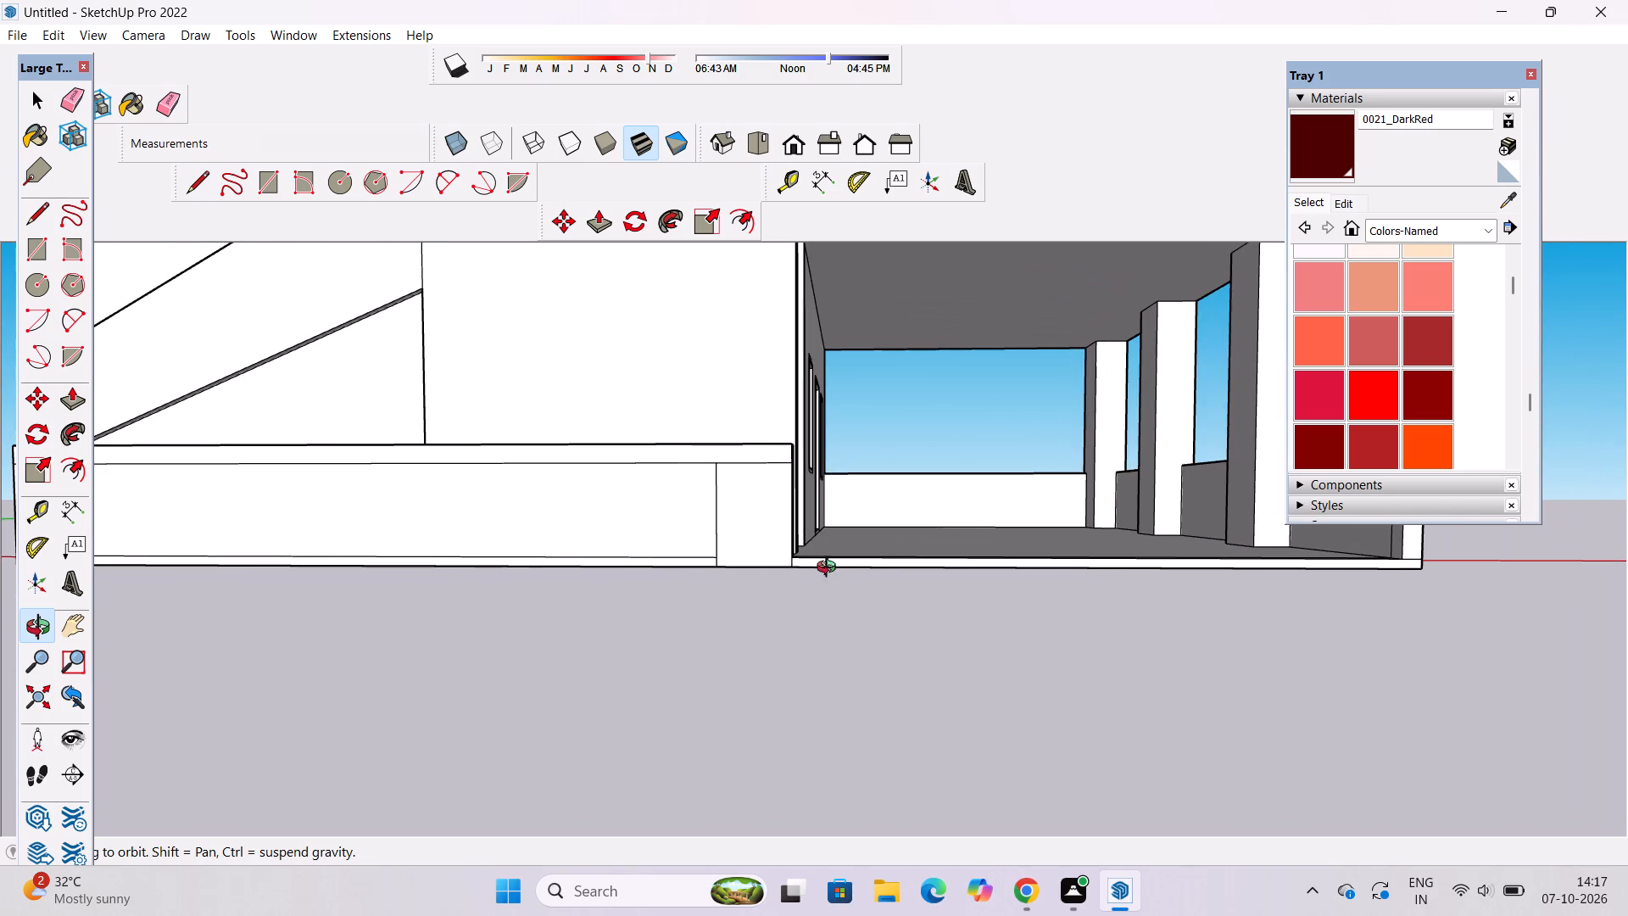
pyautogui.moveTo(814, 568); pyautogui.dragTo(774, 566)
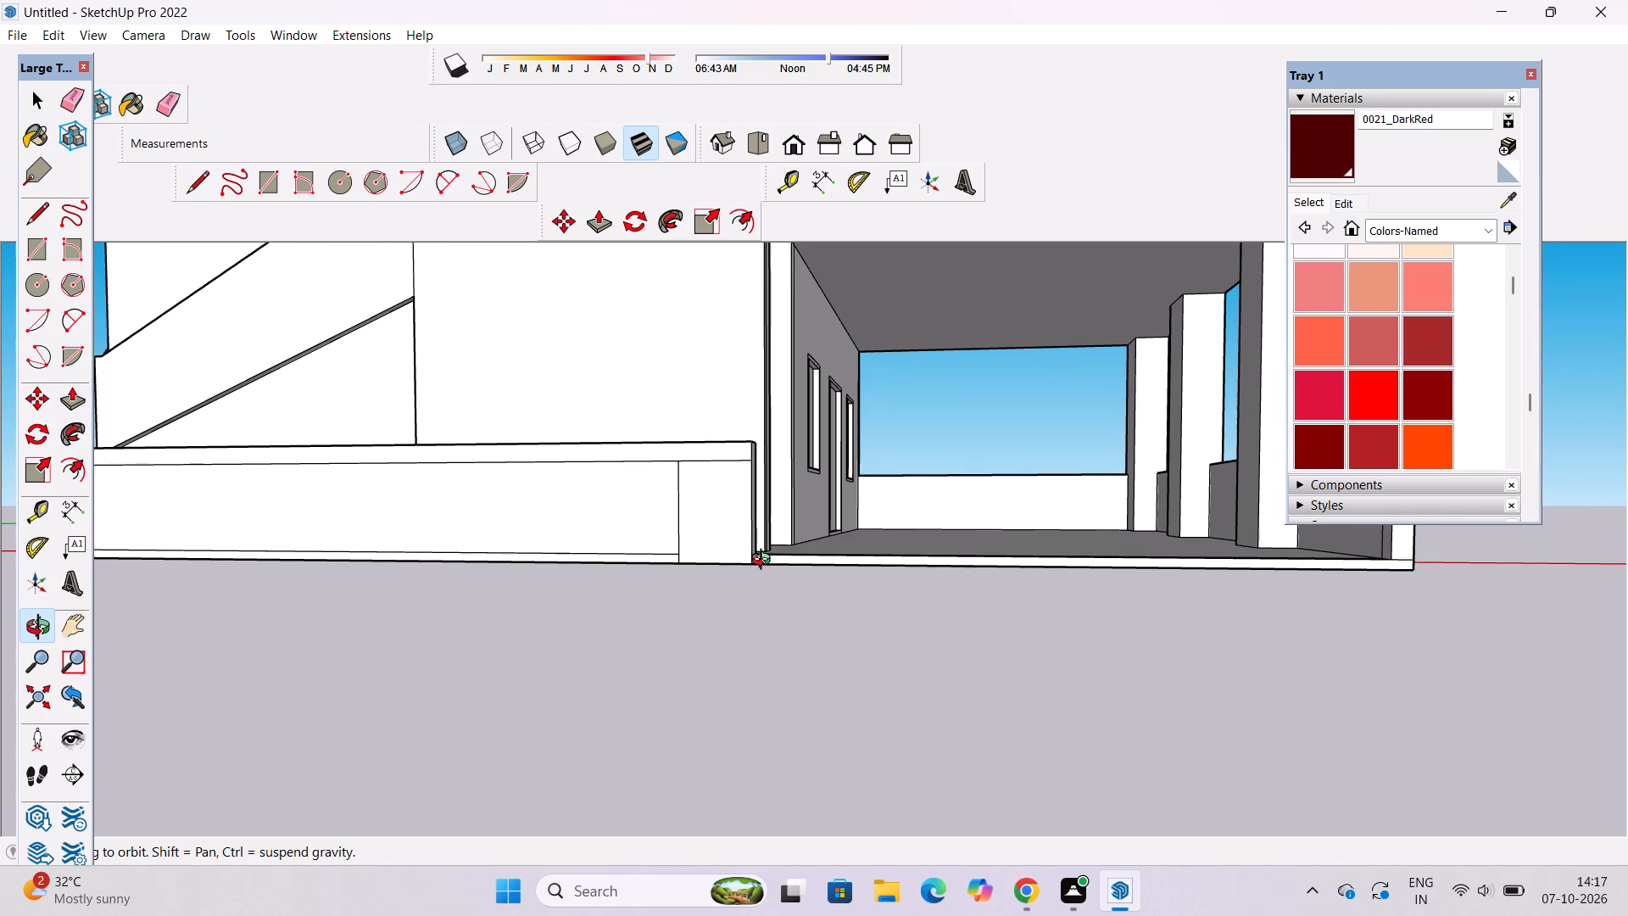
pyautogui.keyDown('shift'); pyautogui.click(762, 560); pyautogui.keyUp('shift')
pyautogui.keyDown('shift'); pyautogui.moveTo(762, 561); pyautogui.dragTo(762, 583); pyautogui.keyUp('shift')
pyautogui.moveTo(717, 591); pyautogui.dragTo(849, 628)
pyautogui.scroll(-10, 847, 617)
pyautogui.moveTo(410, 668); pyautogui.dragTo(772, 742)
pyautogui.scroll(-4, 754, 688)
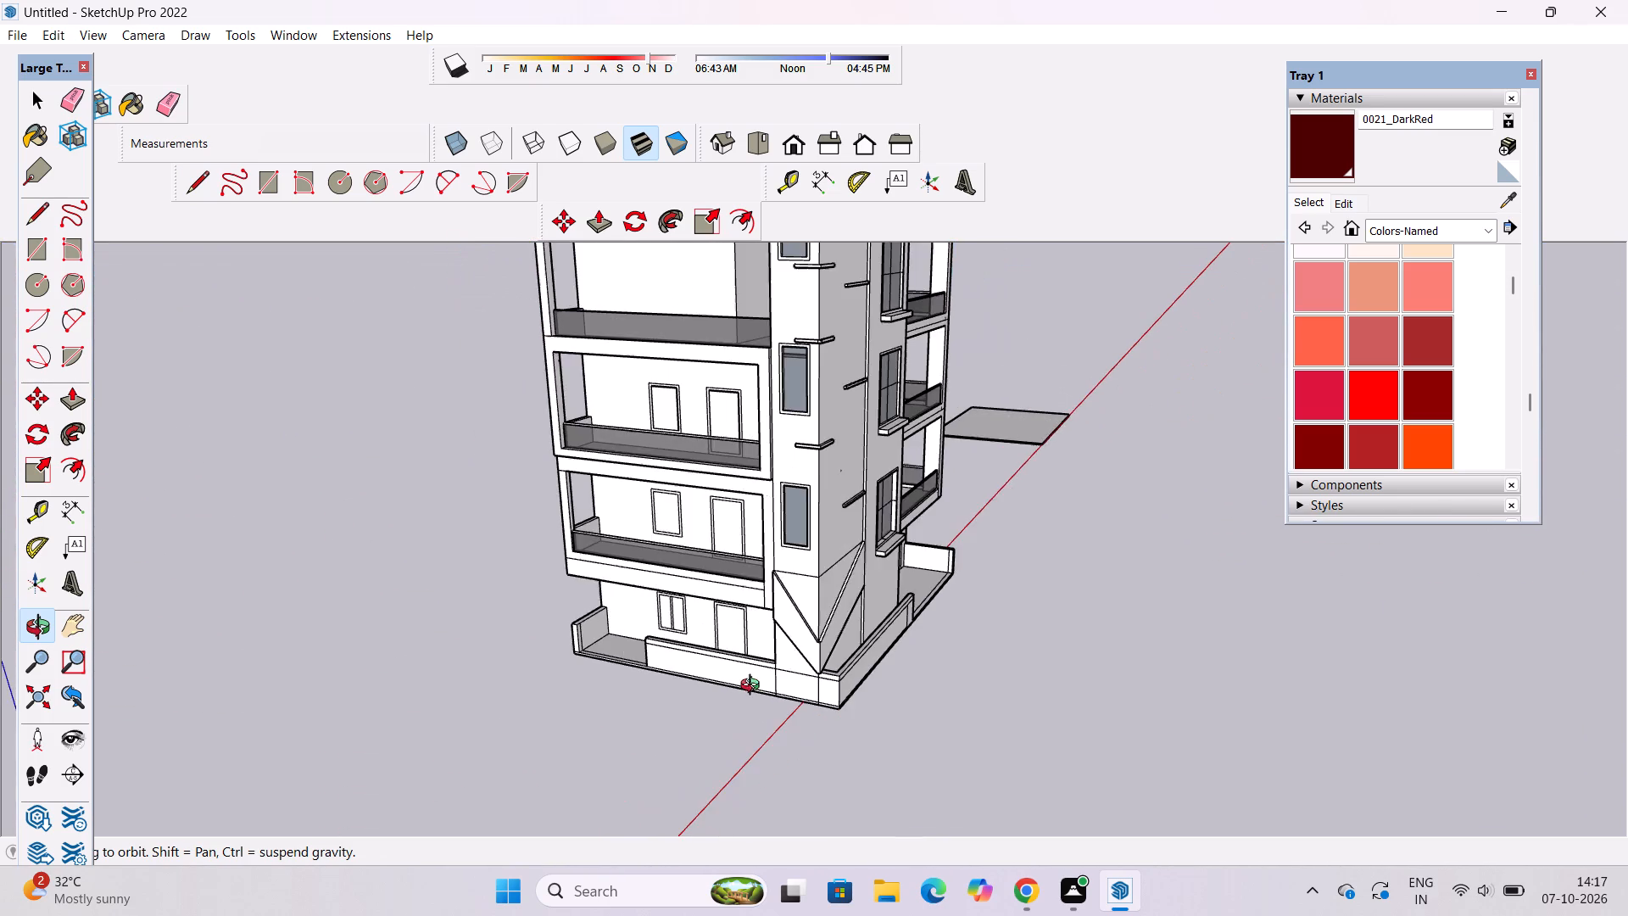
pyautogui.scroll(-2, 754, 687)
pyautogui.keyDown('shift'); pyautogui.moveTo(747, 672); pyautogui.dragTo(716, 758); pyautogui.keyUp('shift')
pyautogui.scroll(4, 672, 444)
pyautogui.keyDown('shift'); pyautogui.moveTo(672, 463); pyautogui.dragTo(668, 580); pyautogui.keyUp('shift')
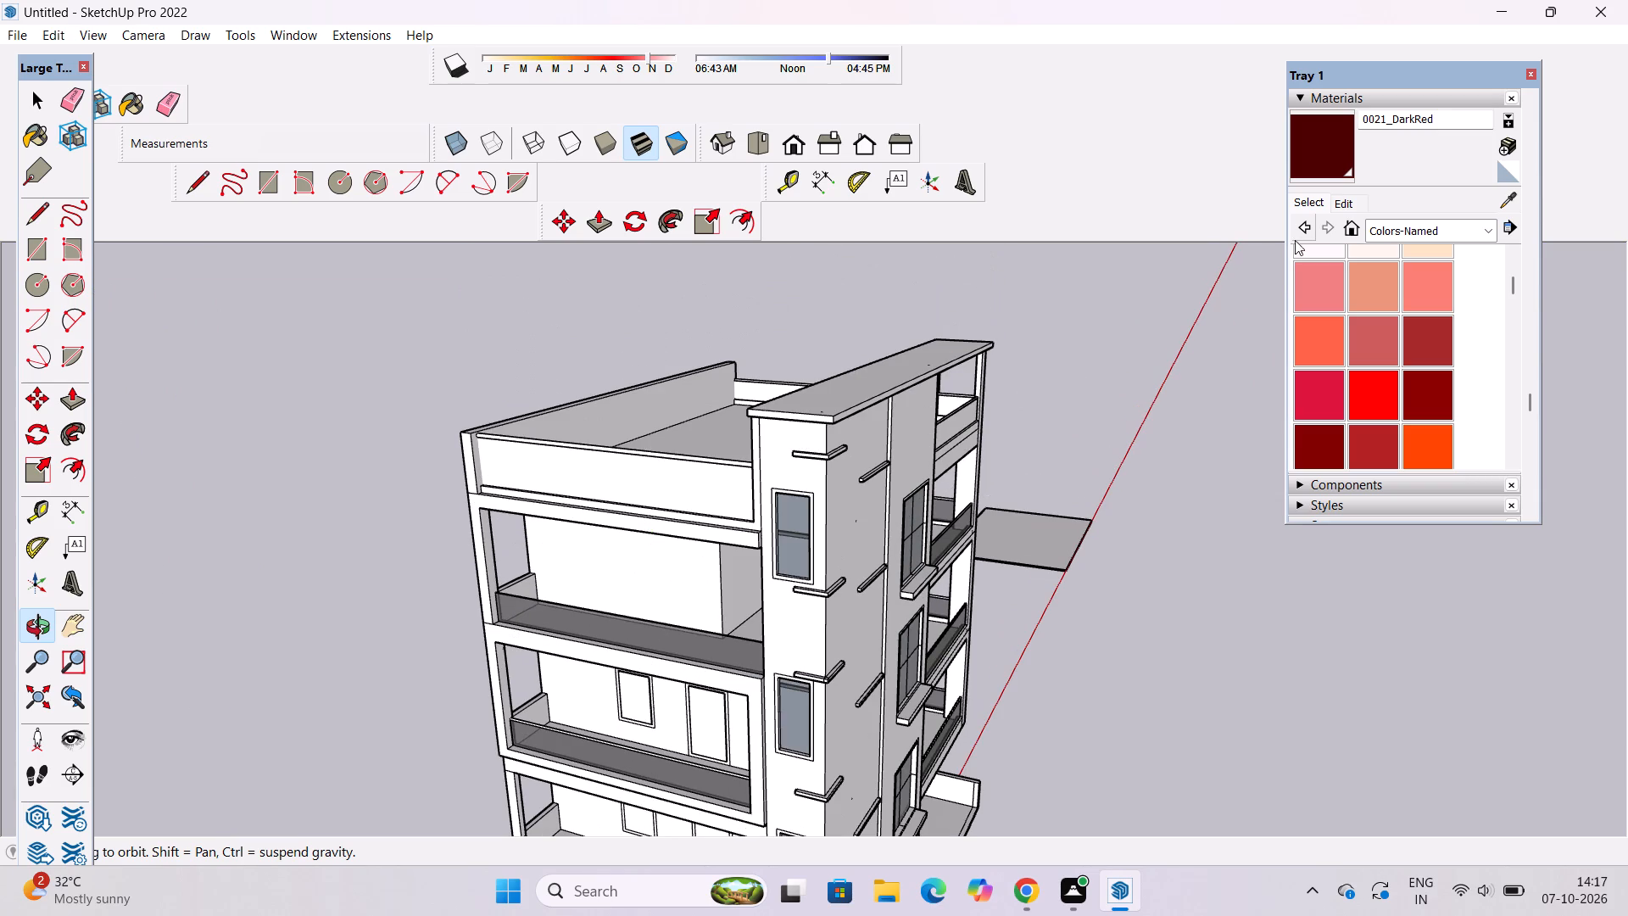
# Paint the outer and inner faces of the balcony-side terrace parapet panel with Translucent Glass Gray.
pyautogui.click(1402, 233)
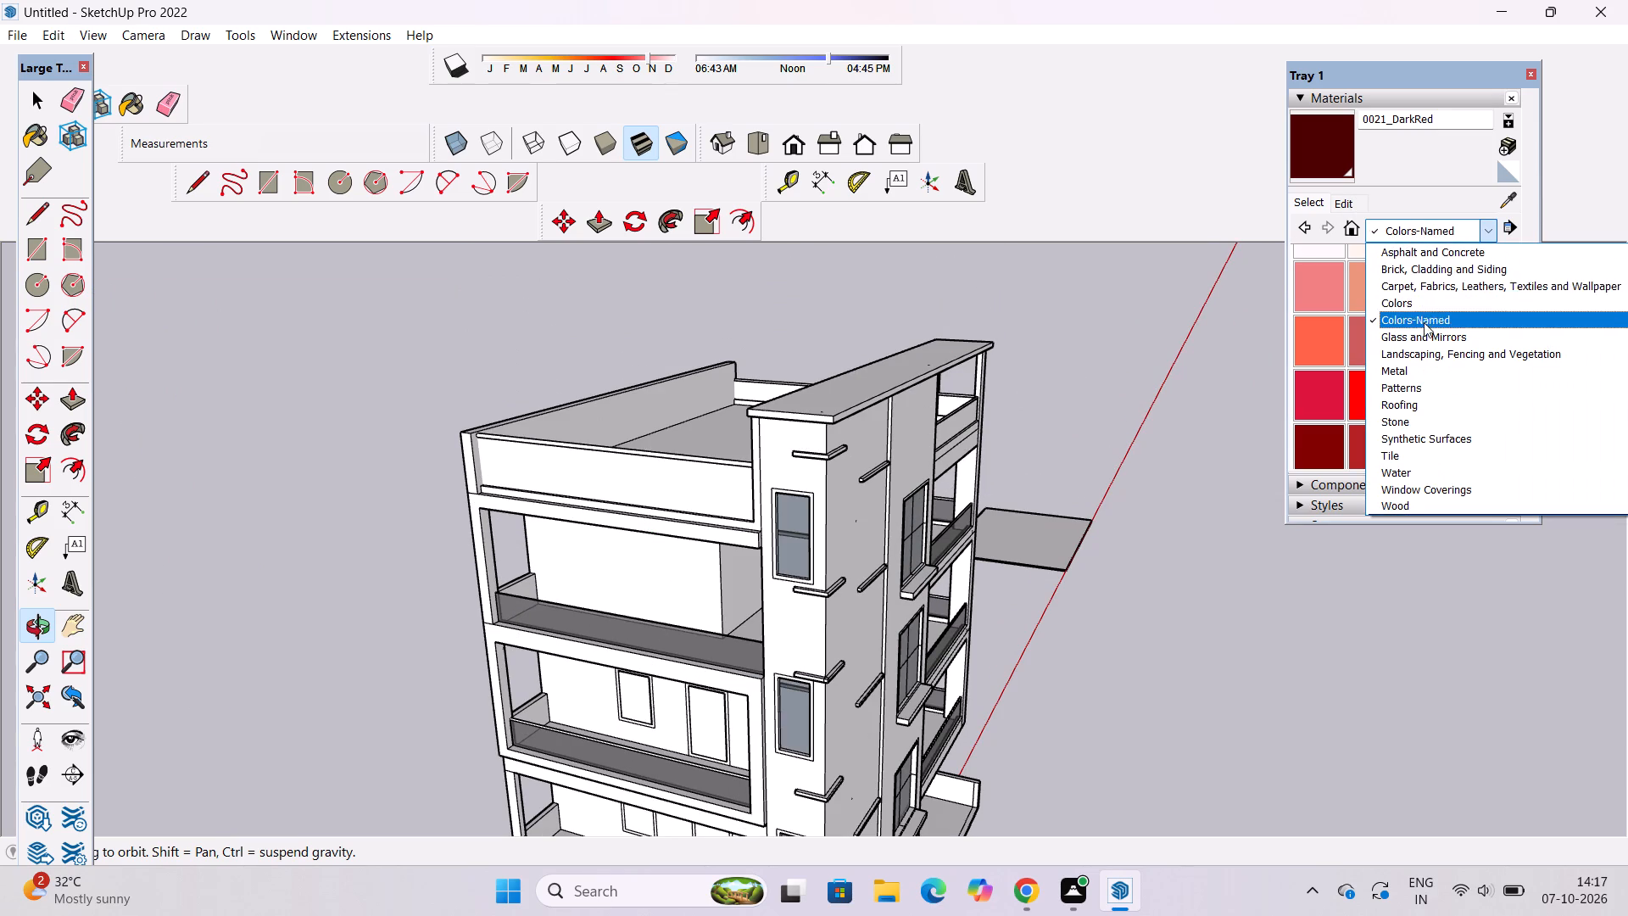
pyautogui.click(1424, 333)
pyautogui.click(1472, 331)
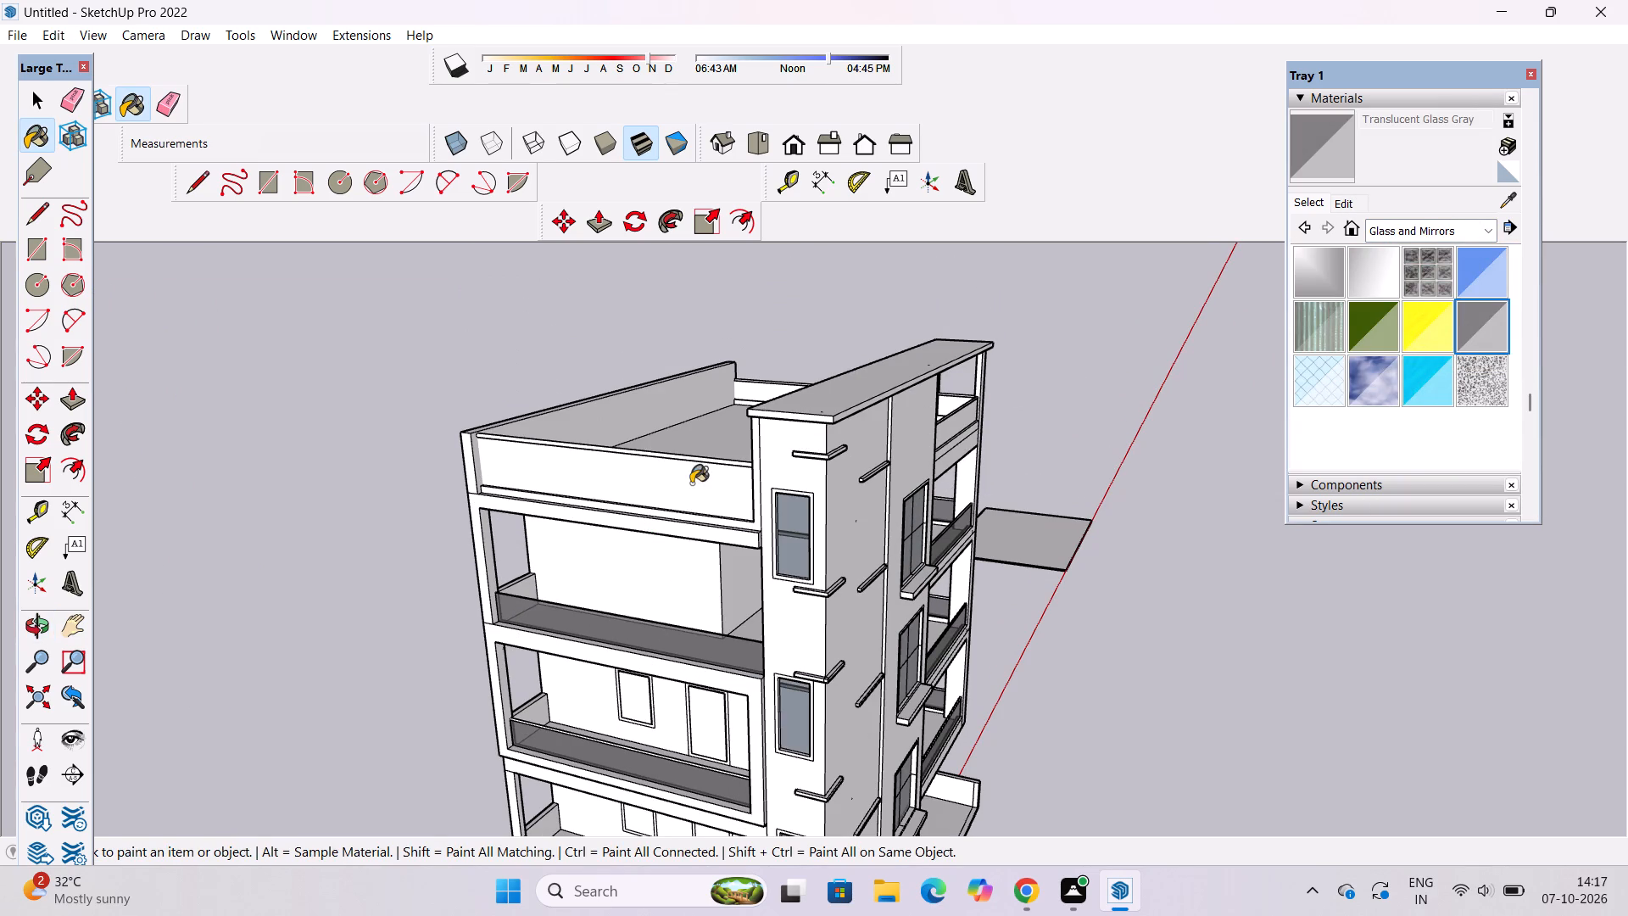
pyautogui.scroll(5, 676, 501)
pyautogui.click(713, 478)
pyautogui.press('o')
pyautogui.moveTo(828, 454); pyautogui.dragTo(760, 473)
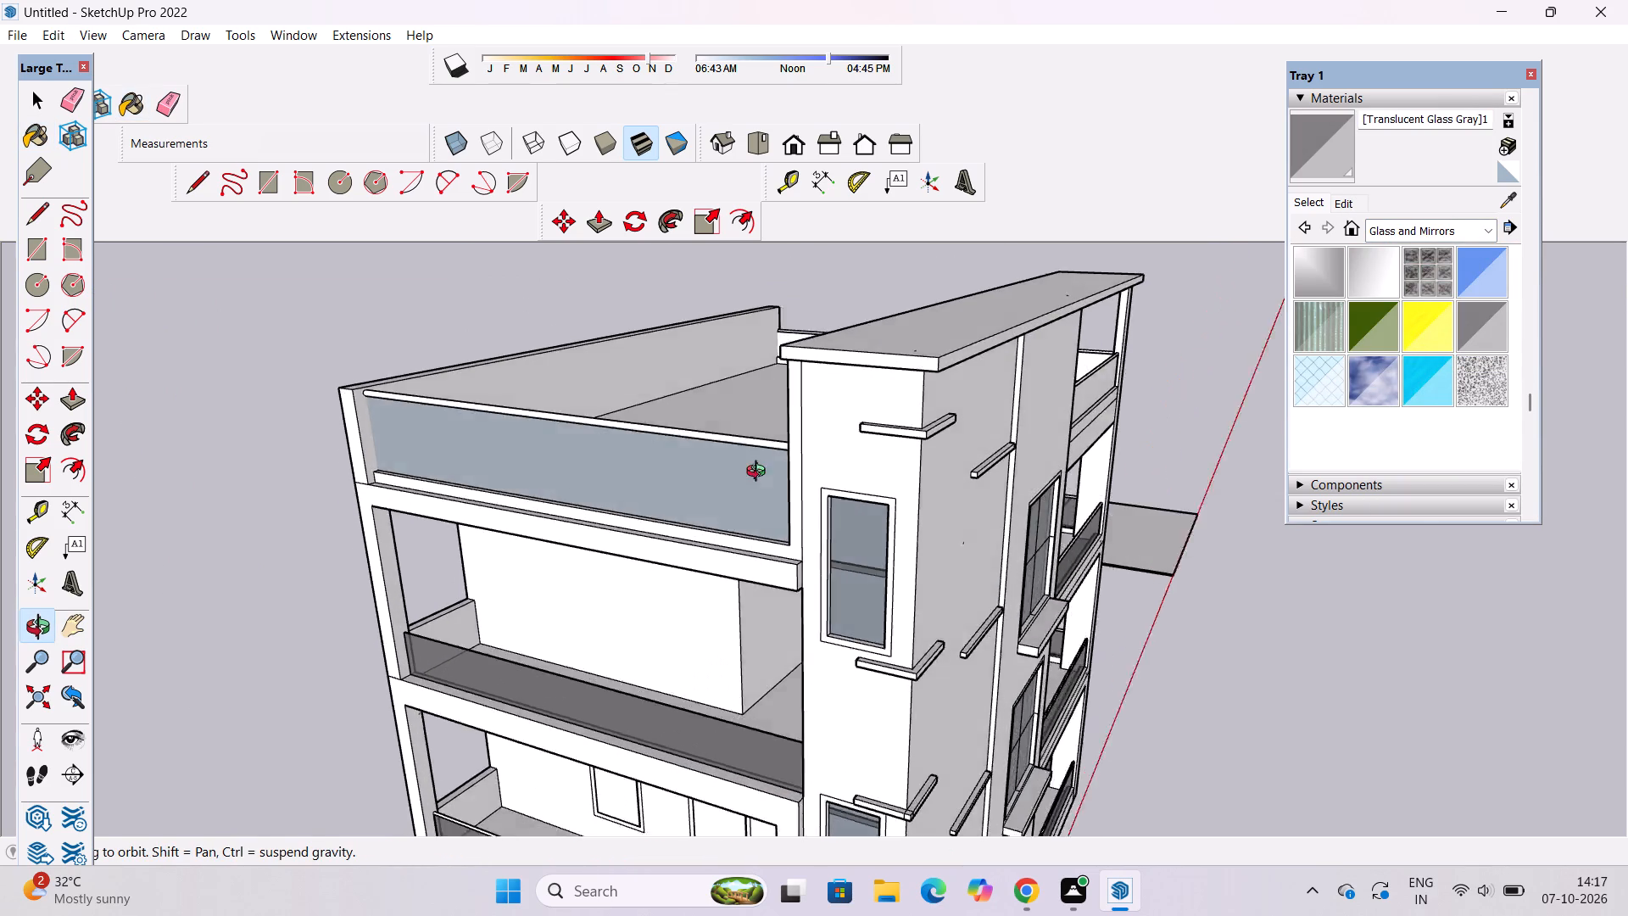
pyautogui.moveTo(760, 473); pyautogui.dragTo(260, 569)
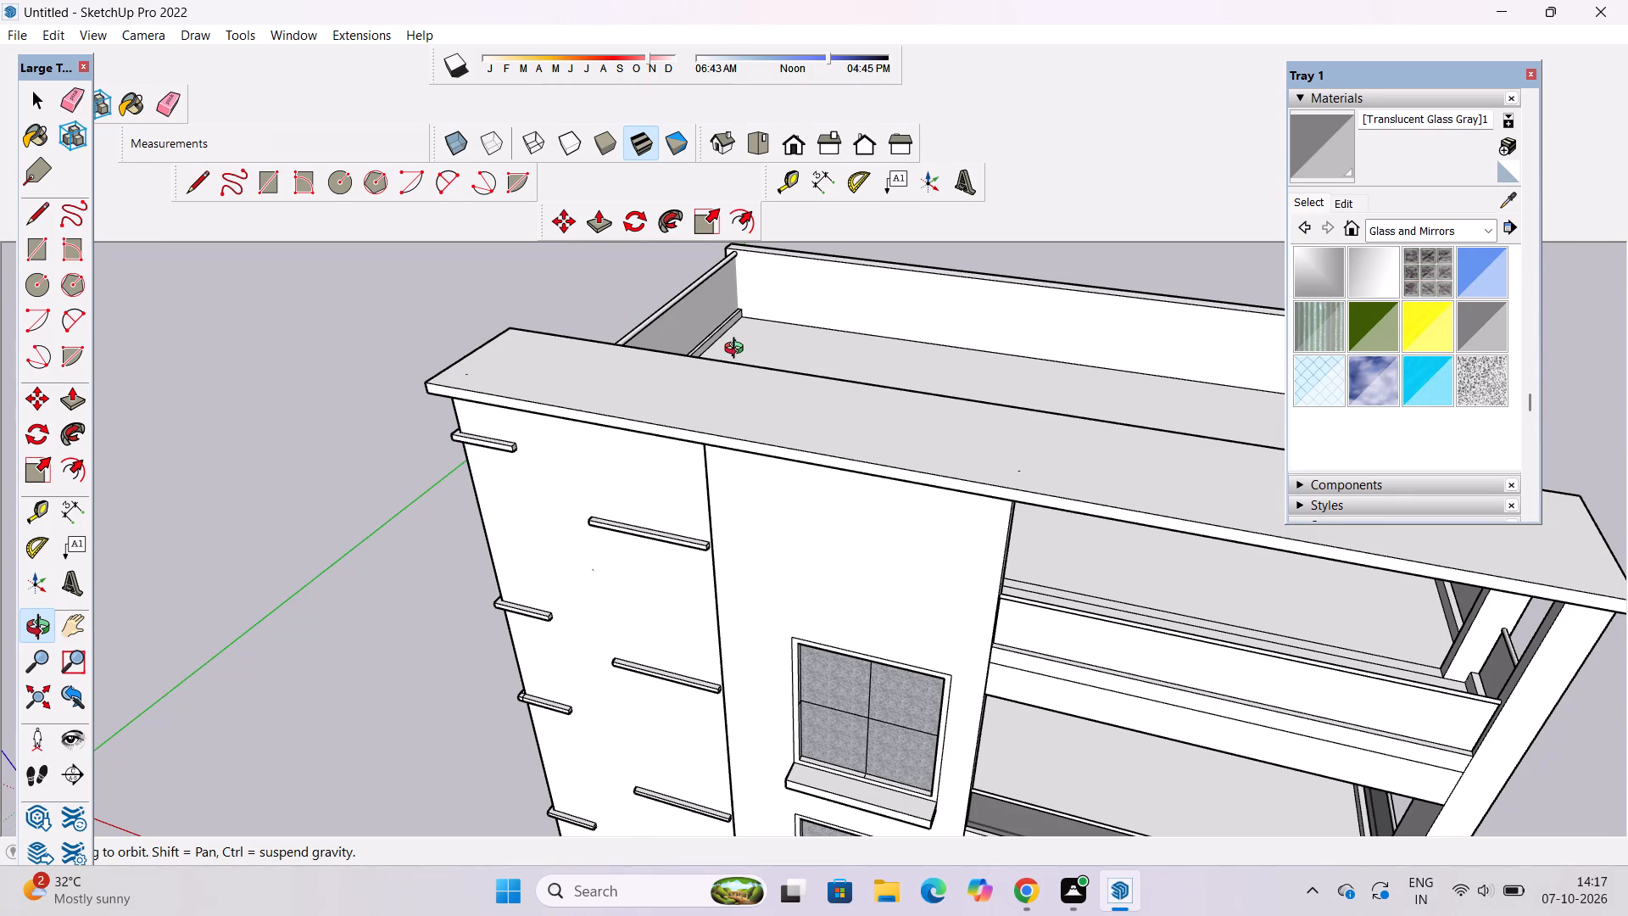
pyautogui.keyDown('shift'); pyautogui.moveTo(738, 350); pyautogui.dragTo(745, 495); pyautogui.keyUp('shift')
pyautogui.moveTo(738, 486); pyautogui.dragTo(708, 471)
pyautogui.moveTo(707, 469); pyautogui.dragTo(709, 540)
pyautogui.scroll(5, 724, 534)
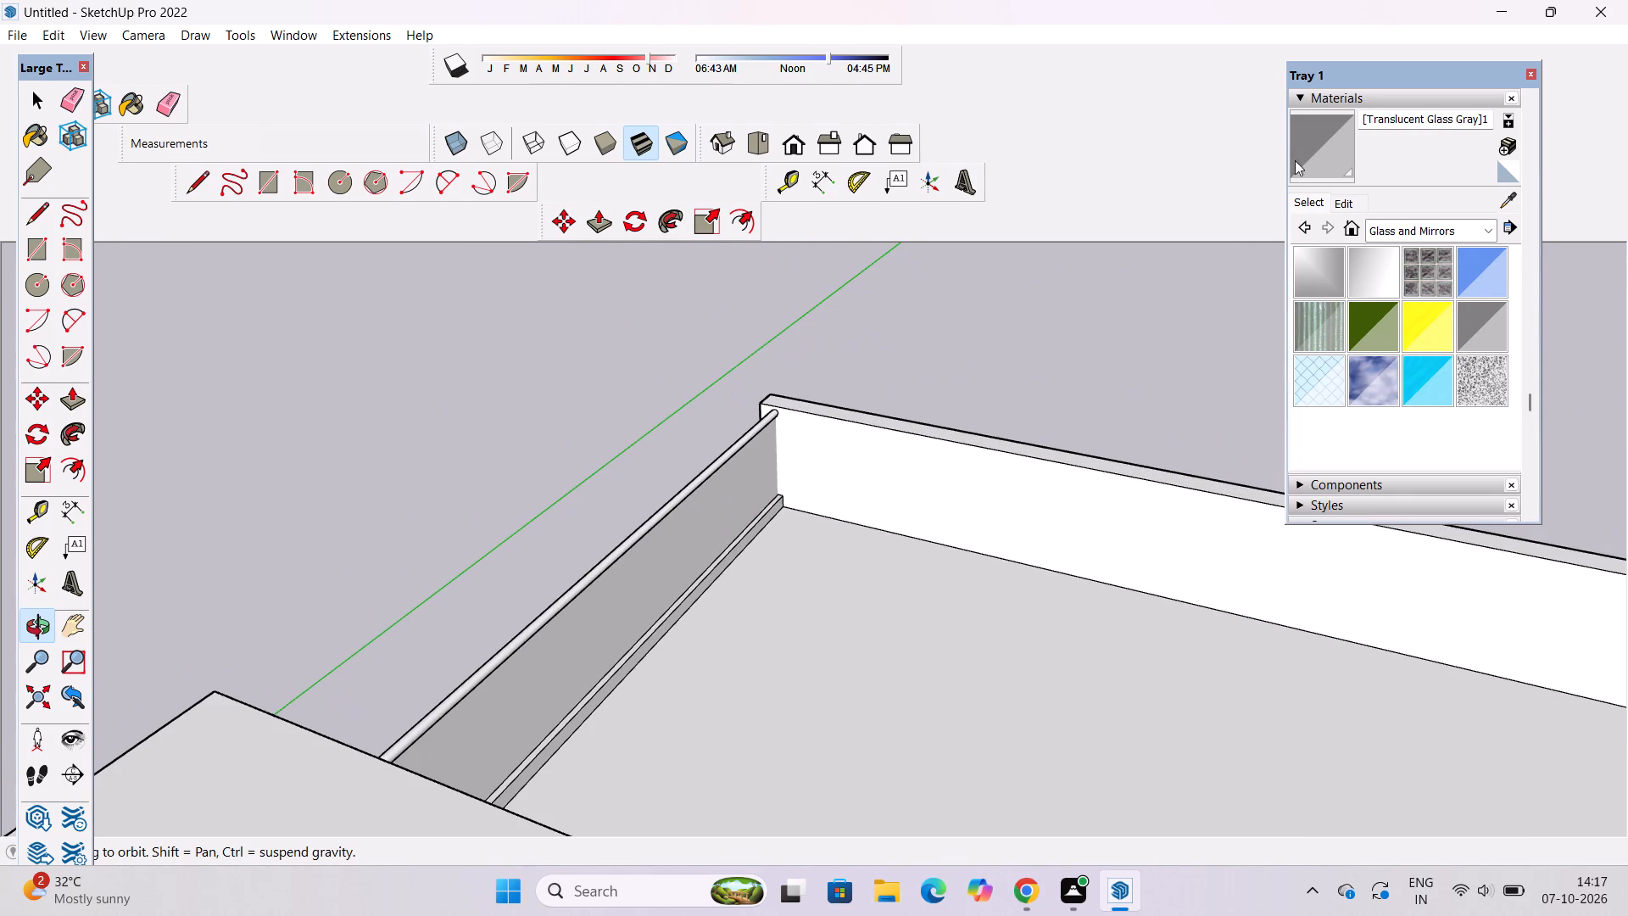
pyautogui.click(1322, 137)
pyautogui.click(656, 552)
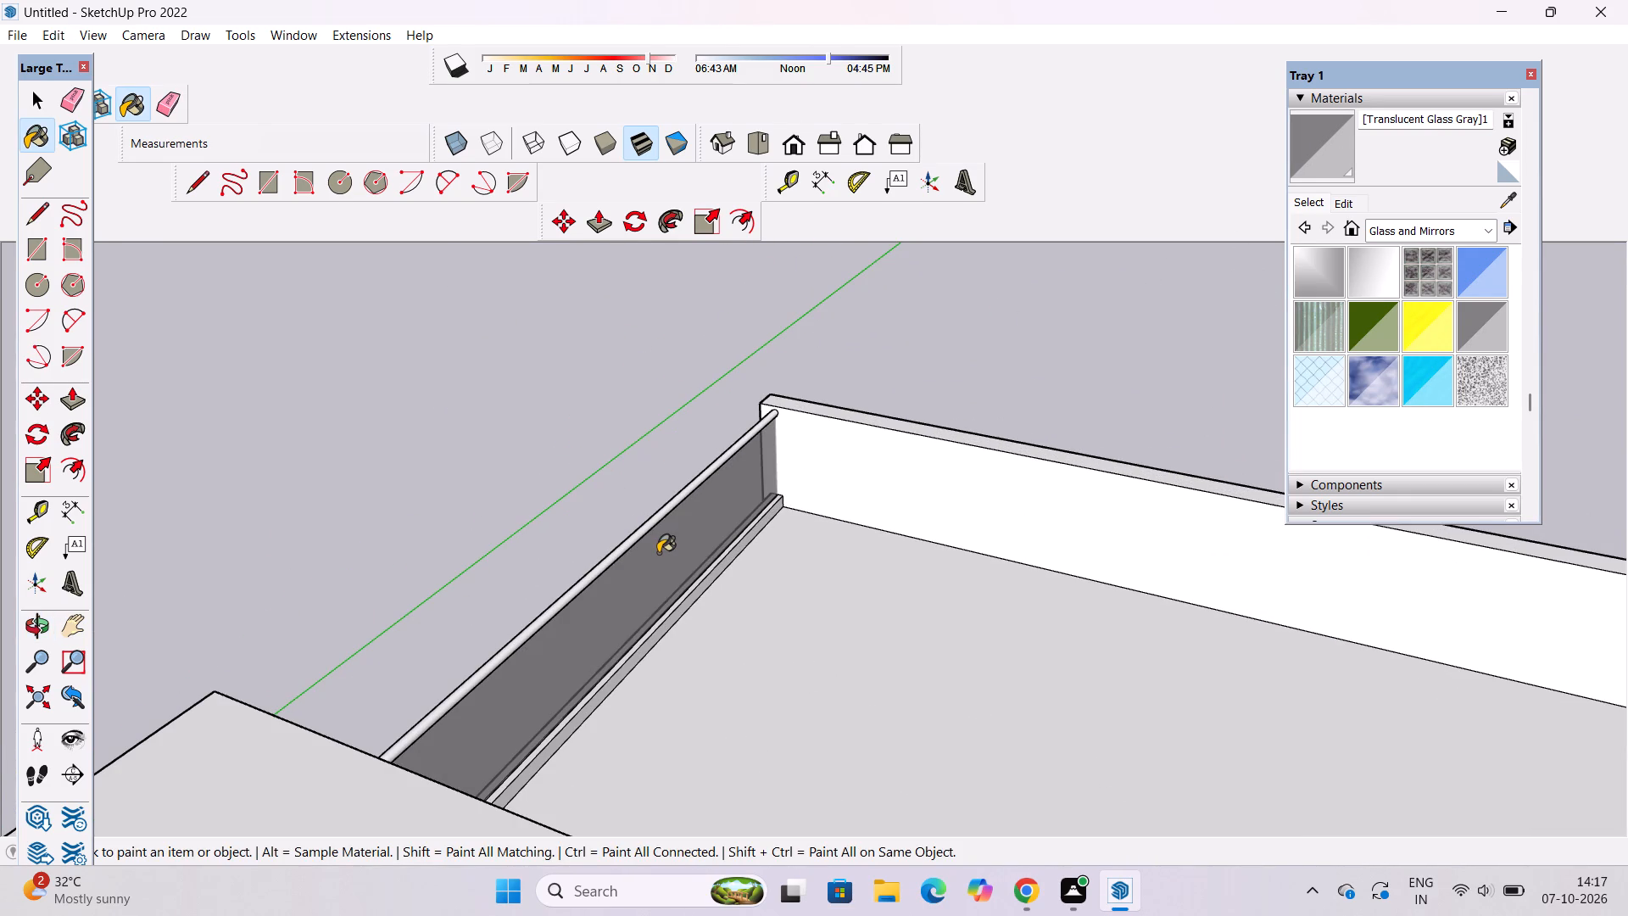
# Examine the terrace's glass parapet and the balcony facade from above and from the balcony side.
pyautogui.press('o')
pyautogui.scroll(-5, 665, 524)
pyautogui.moveTo(634, 561); pyautogui.dragTo(904, 513)
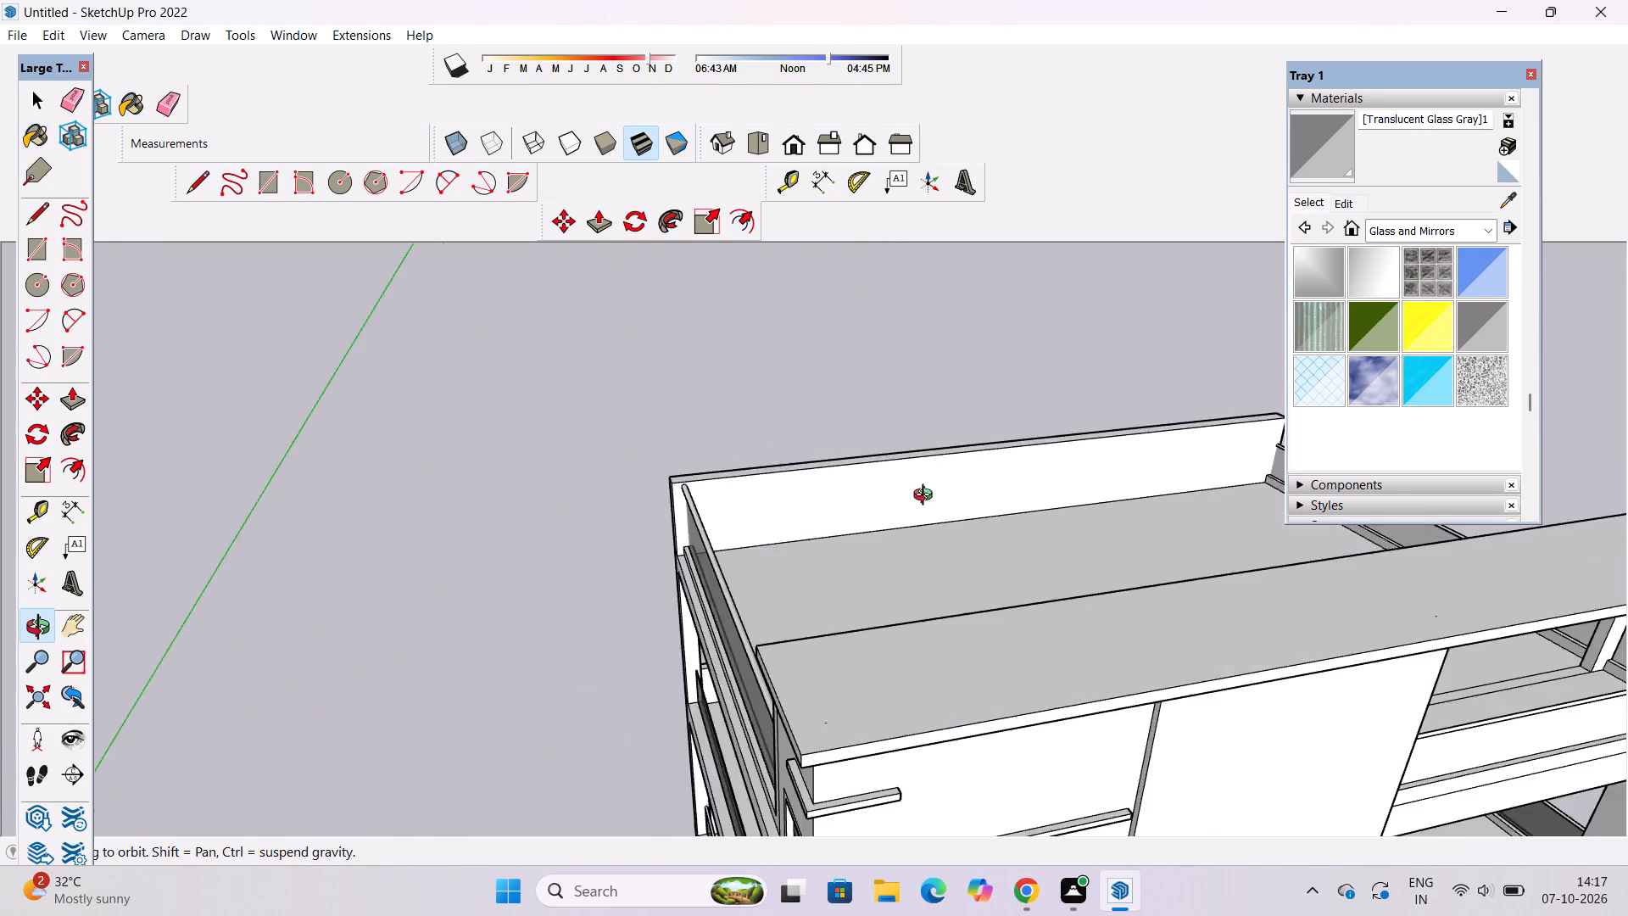
pyautogui.scroll(-5, 889, 513)
pyautogui.moveTo(653, 618); pyautogui.dragTo(934, 578)
pyautogui.moveTo(934, 578); pyautogui.dragTo(797, 530)
pyautogui.moveTo(773, 589); pyautogui.dragTo(801, 531)
pyautogui.scroll(3, 783, 571)
pyautogui.keyDown('shift'); pyautogui.moveTo(728, 561); pyautogui.dragTo(671, 528); pyautogui.keyUp('shift')
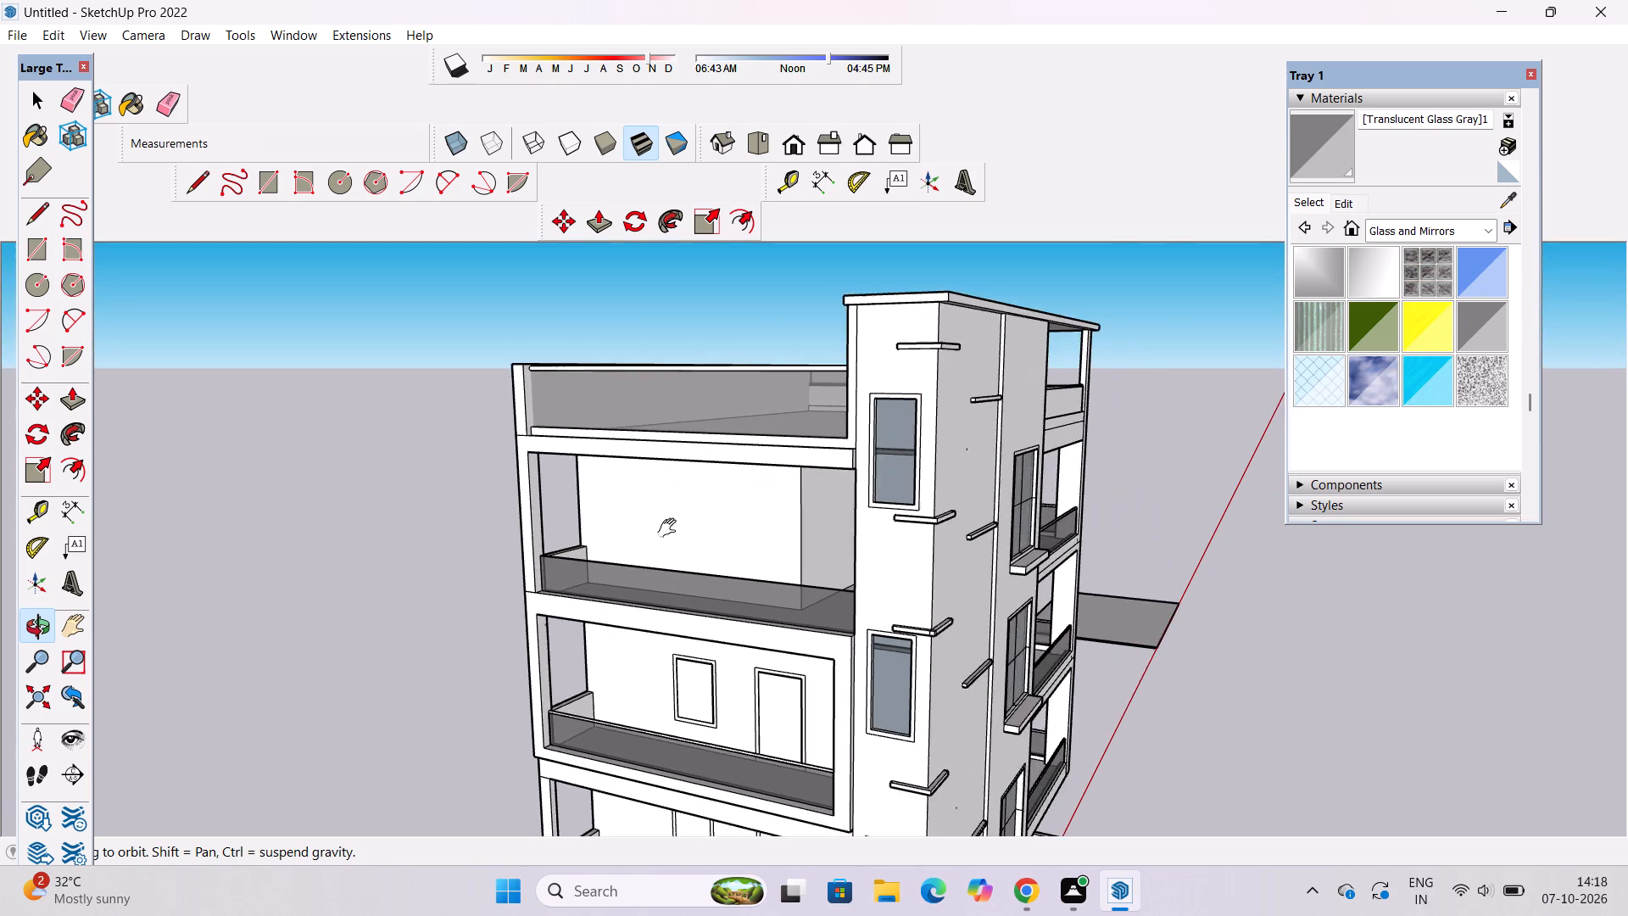
pyautogui.moveTo(747, 539); pyautogui.dragTo(767, 540)
pyautogui.scroll(4, 767, 540)
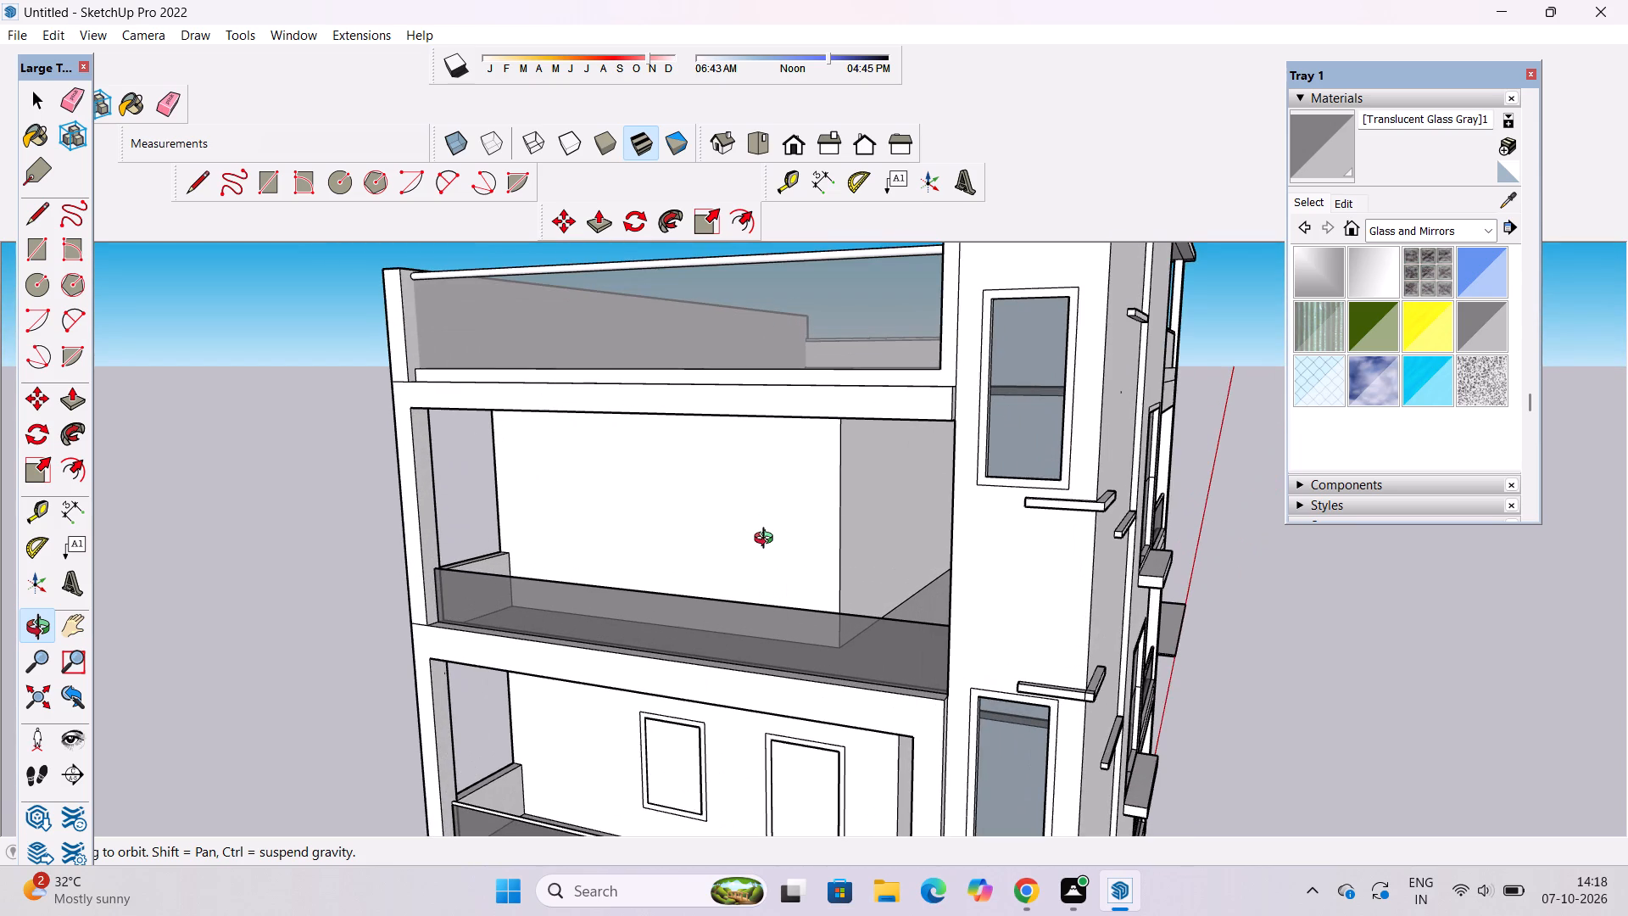
pyautogui.scroll(-7, 767, 540)
pyautogui.keyDown('shift'); pyautogui.moveTo(767, 542); pyautogui.dragTo(680, 496); pyautogui.keyUp('shift')
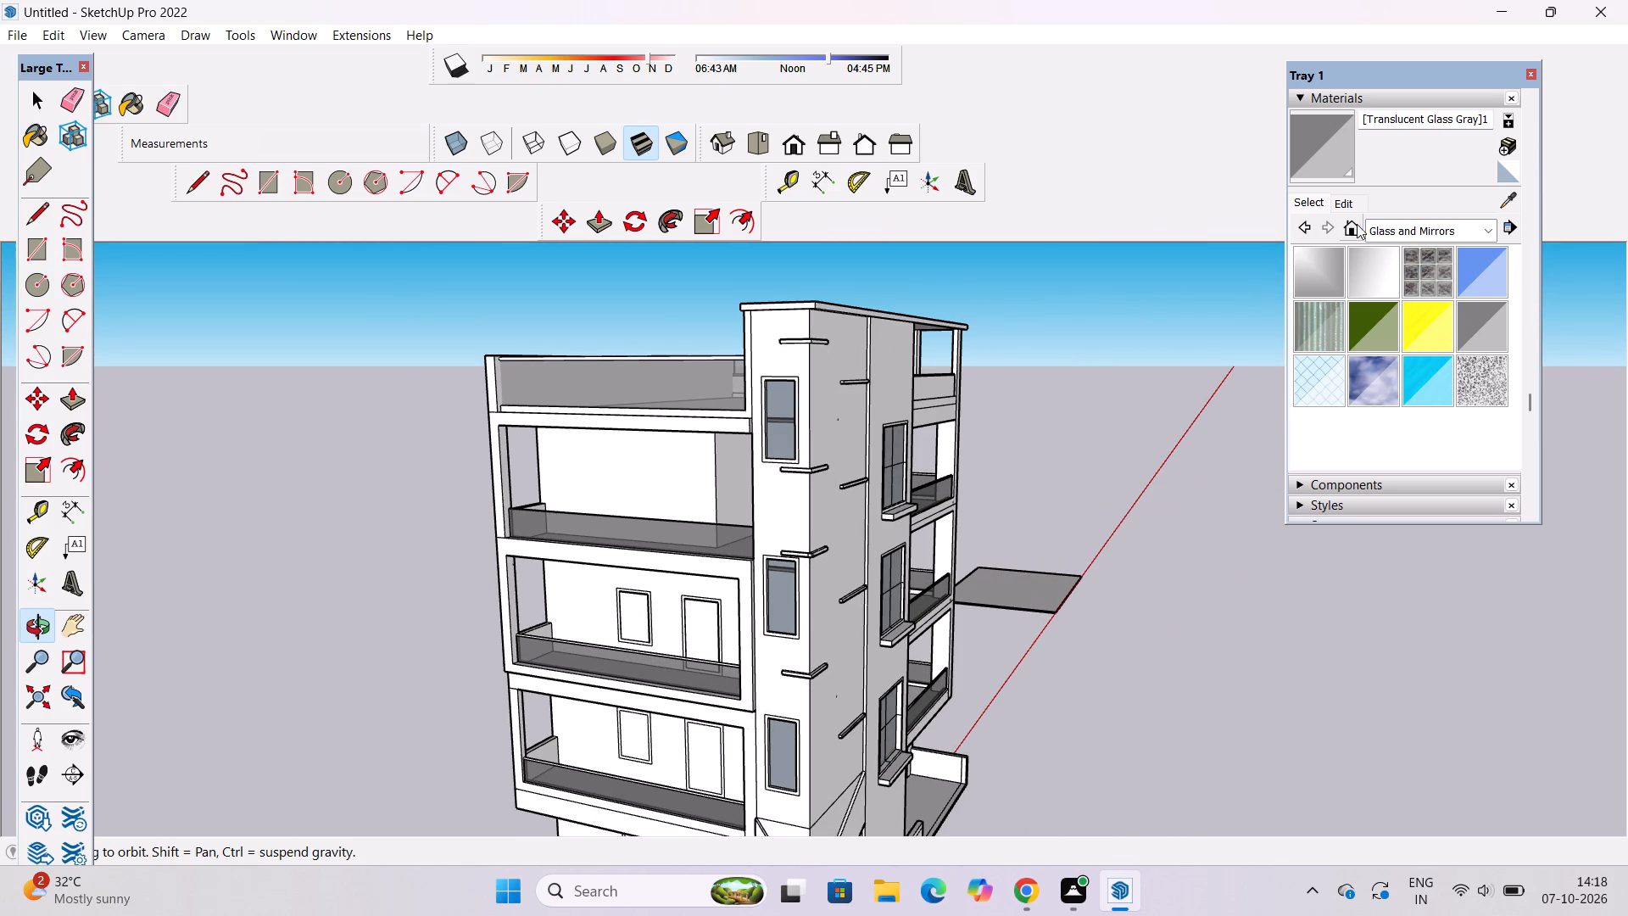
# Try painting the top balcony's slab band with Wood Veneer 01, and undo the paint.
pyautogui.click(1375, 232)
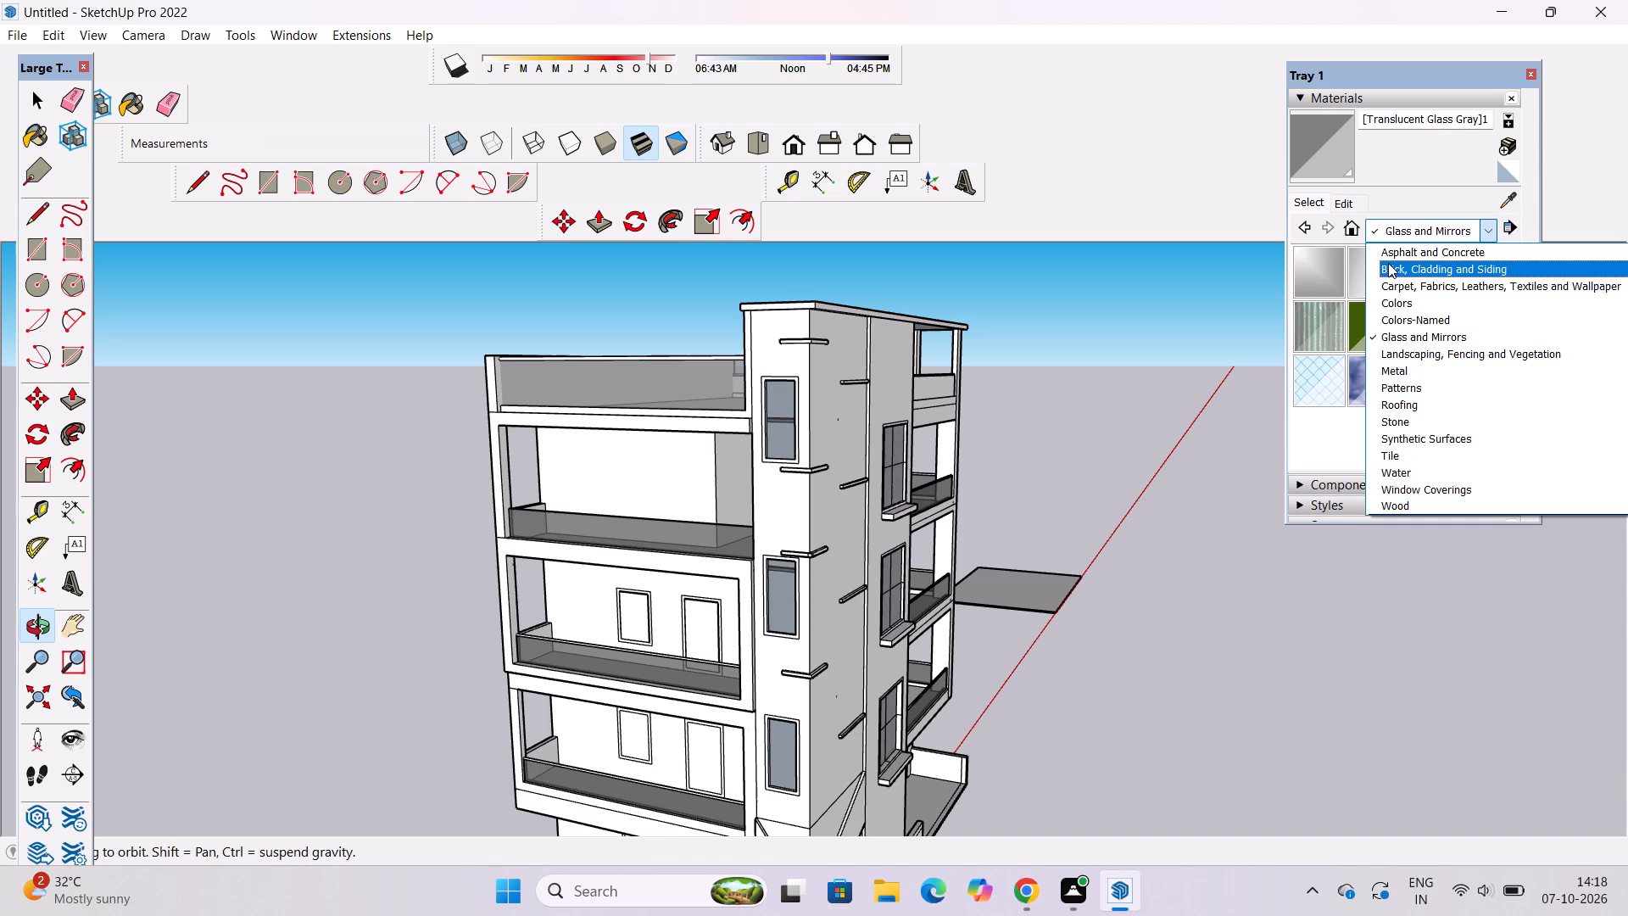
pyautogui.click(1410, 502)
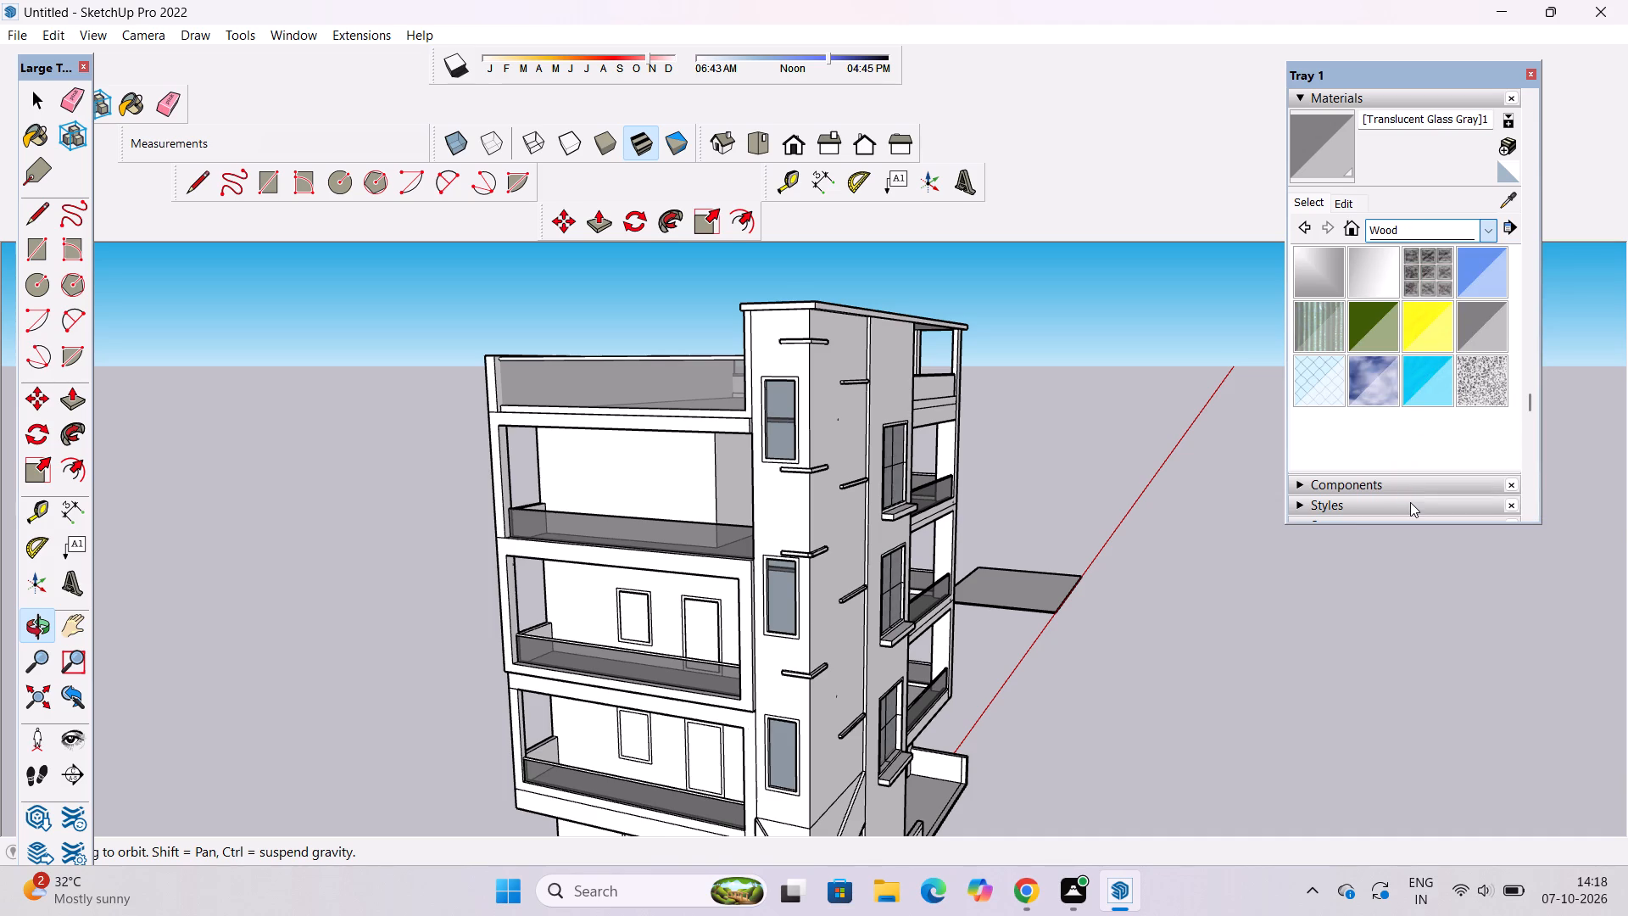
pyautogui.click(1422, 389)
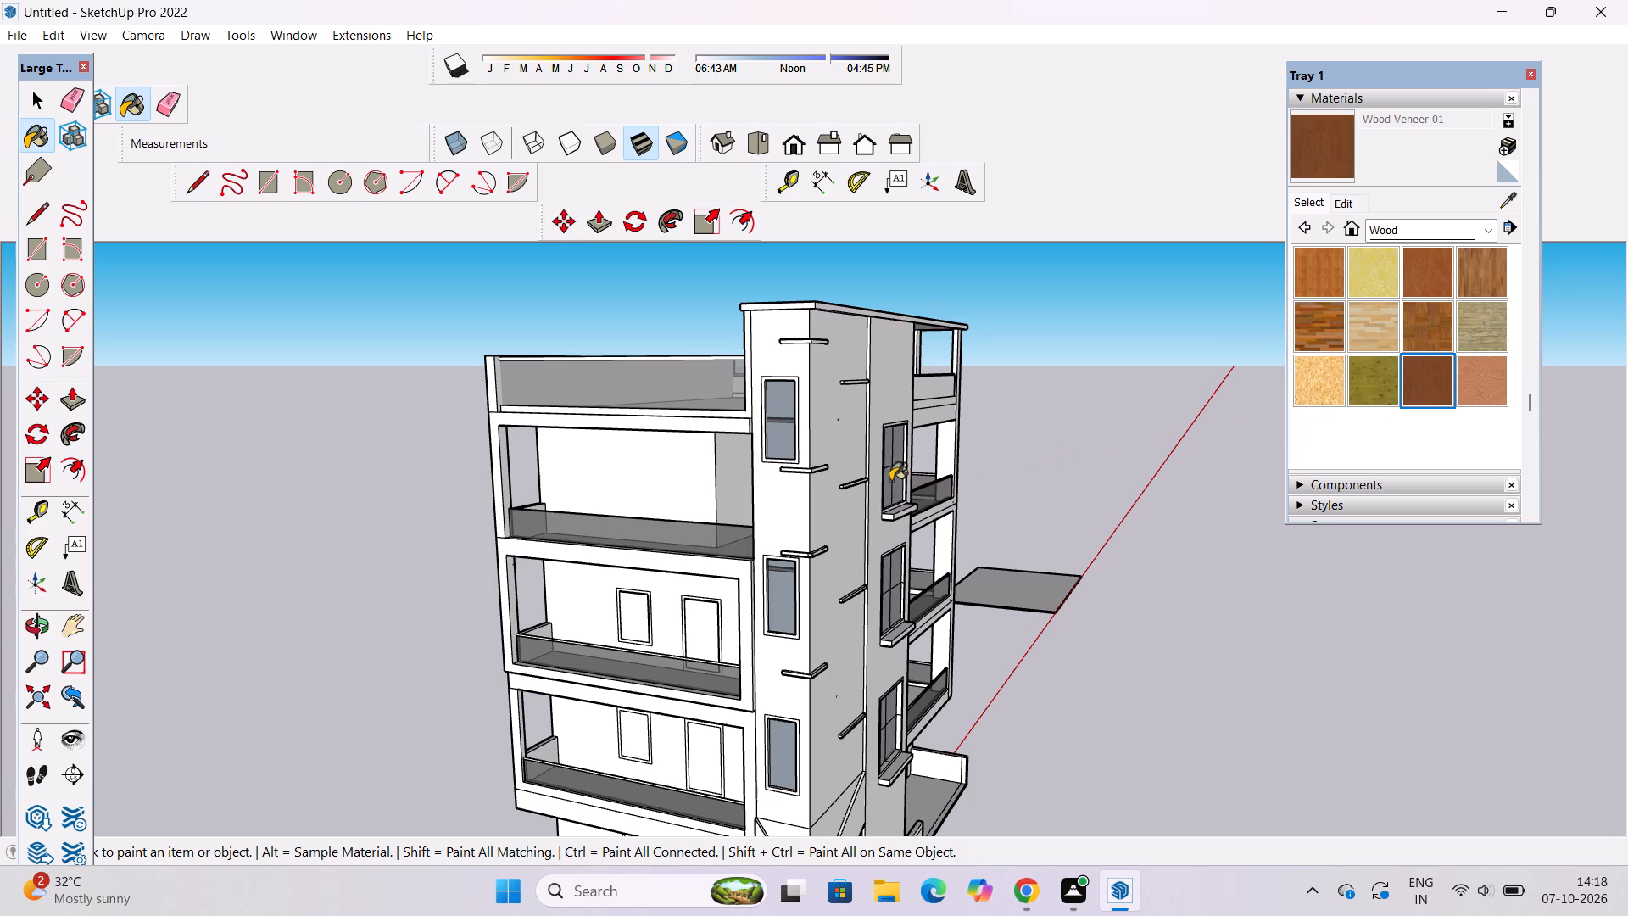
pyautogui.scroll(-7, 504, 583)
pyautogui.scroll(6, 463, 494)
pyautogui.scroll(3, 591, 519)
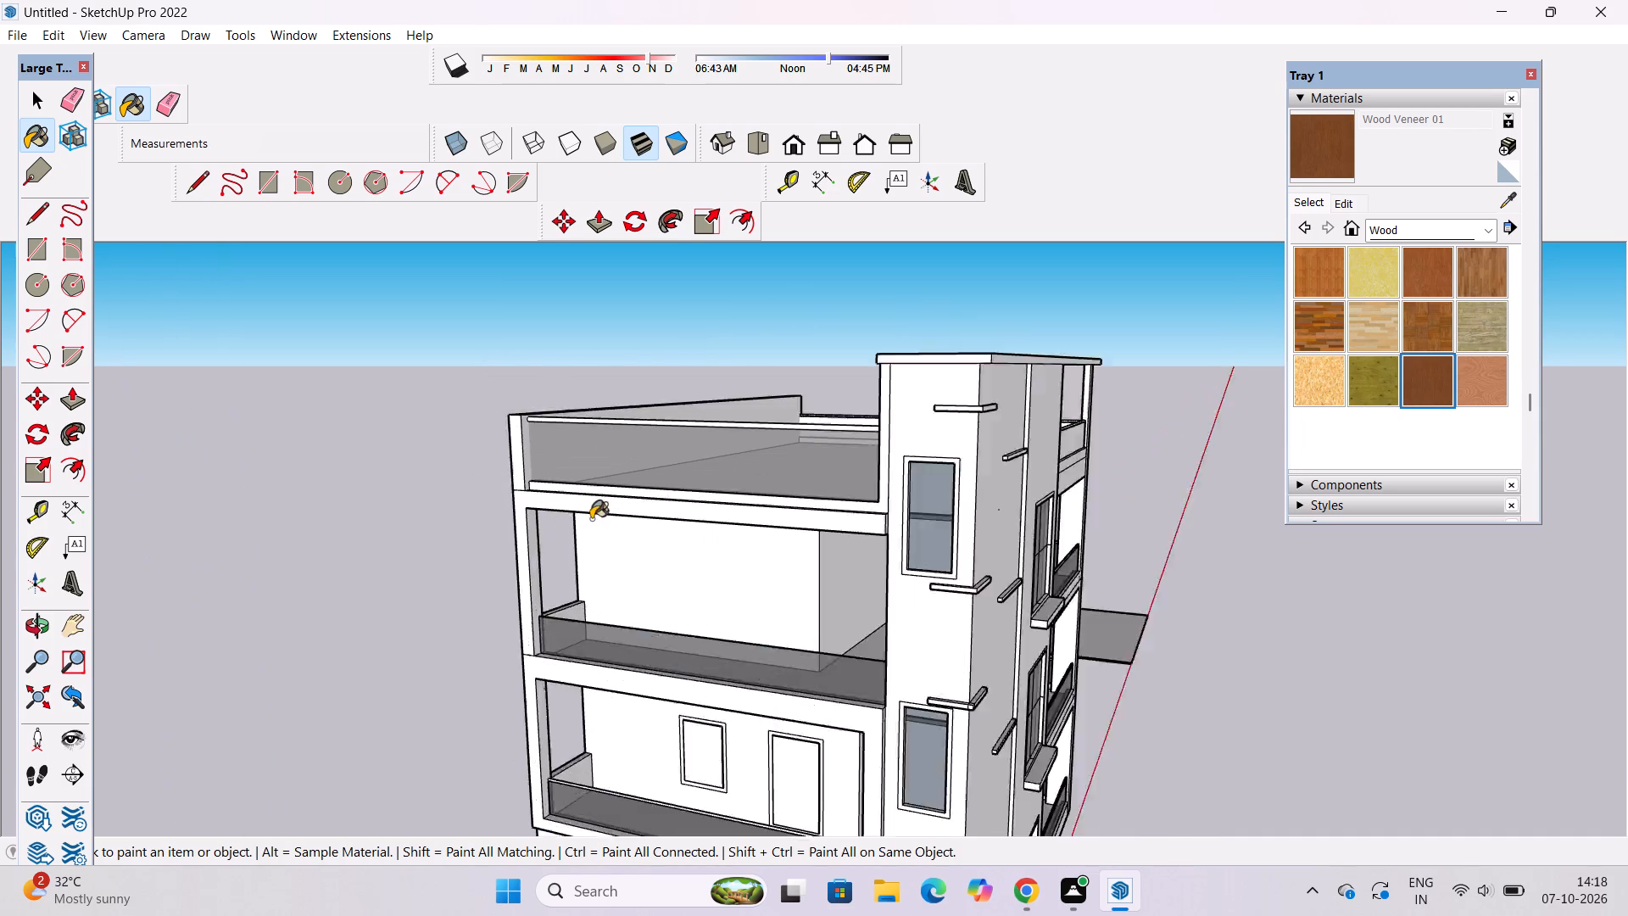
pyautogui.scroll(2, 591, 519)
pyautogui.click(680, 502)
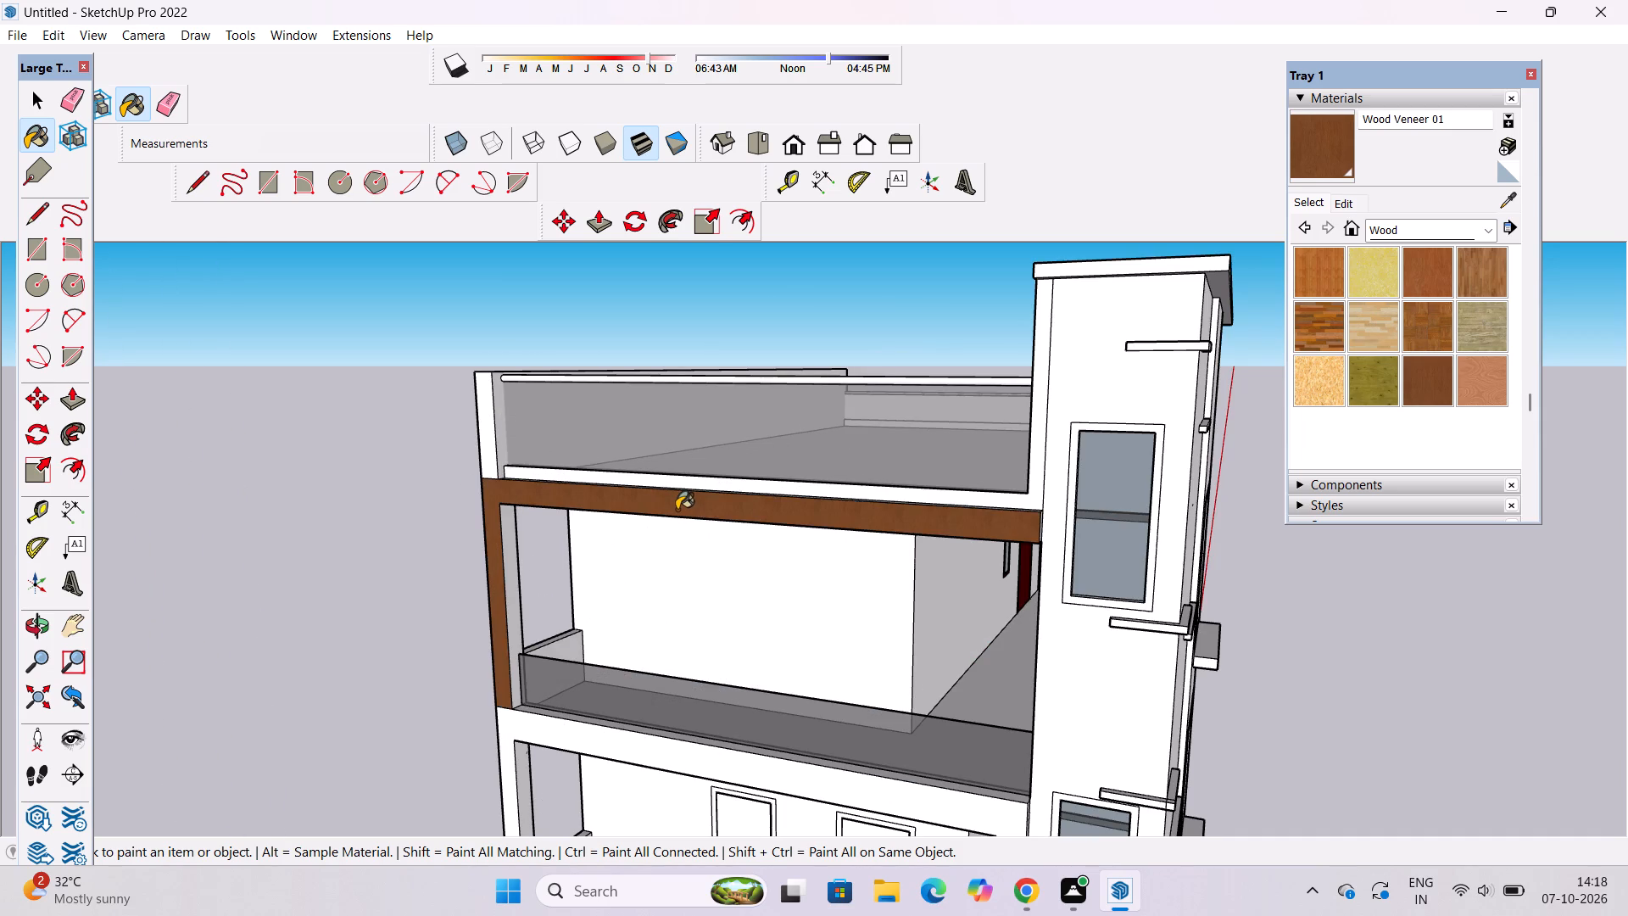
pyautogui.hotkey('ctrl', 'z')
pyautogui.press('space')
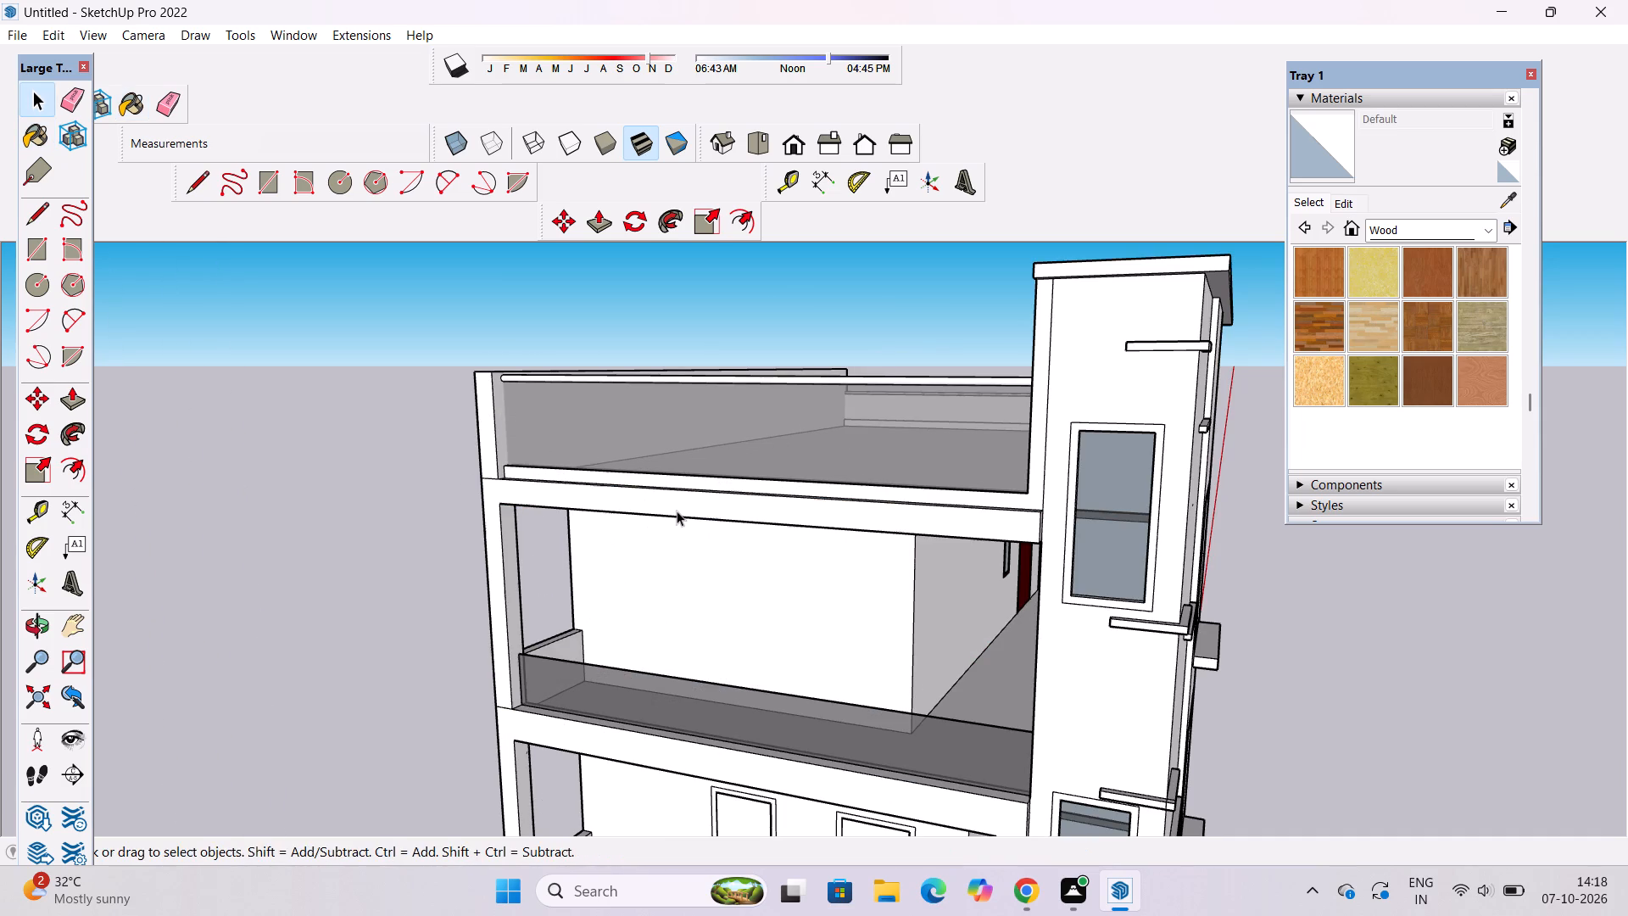
# Draw a vertical line about 4' long separating the top balcony's slab band from its outer column face.
pyautogui.write('l')
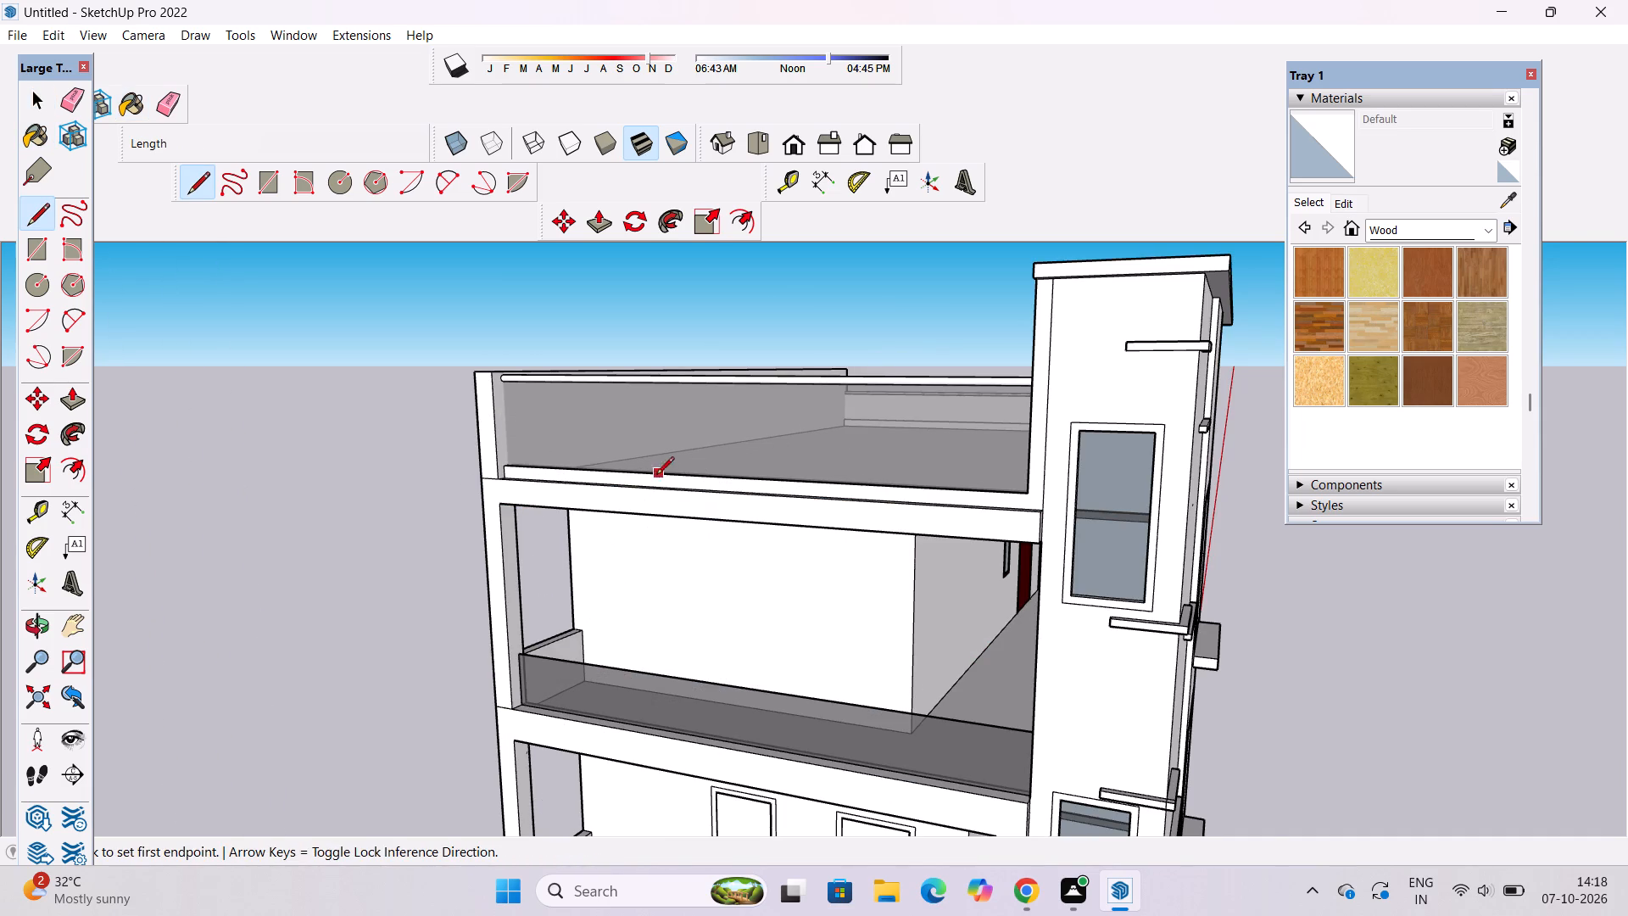
pyautogui.scroll(5, 479, 488)
pyautogui.scroll(-4, 482, 494)
pyautogui.scroll(4, 487, 510)
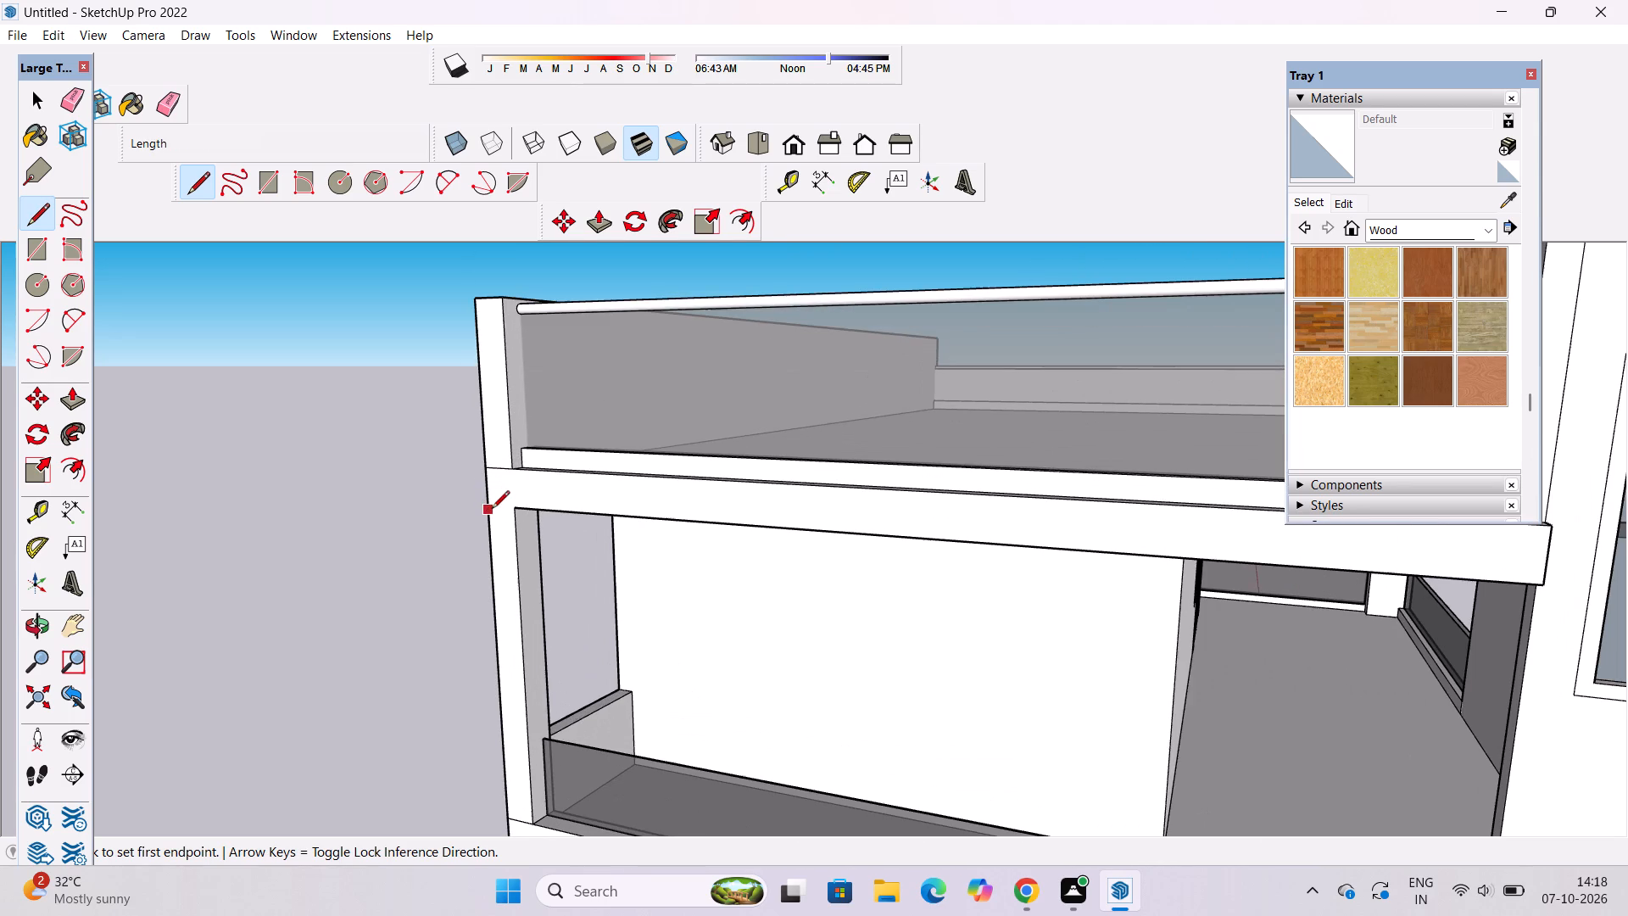
pyautogui.scroll(5, 494, 510)
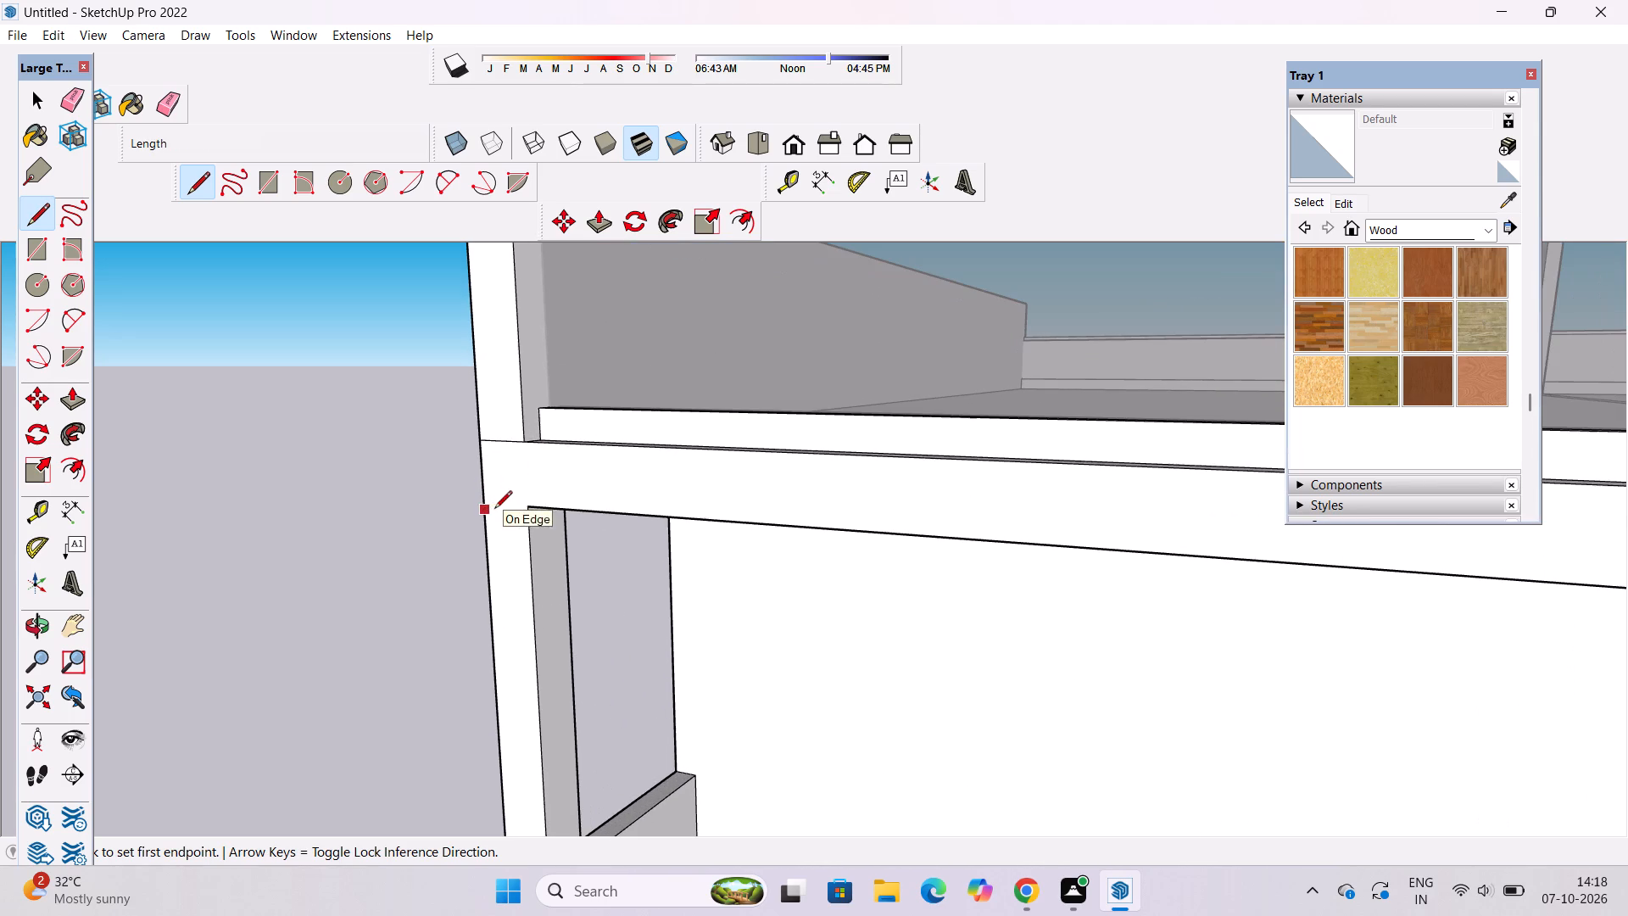
pyautogui.click(525, 441)
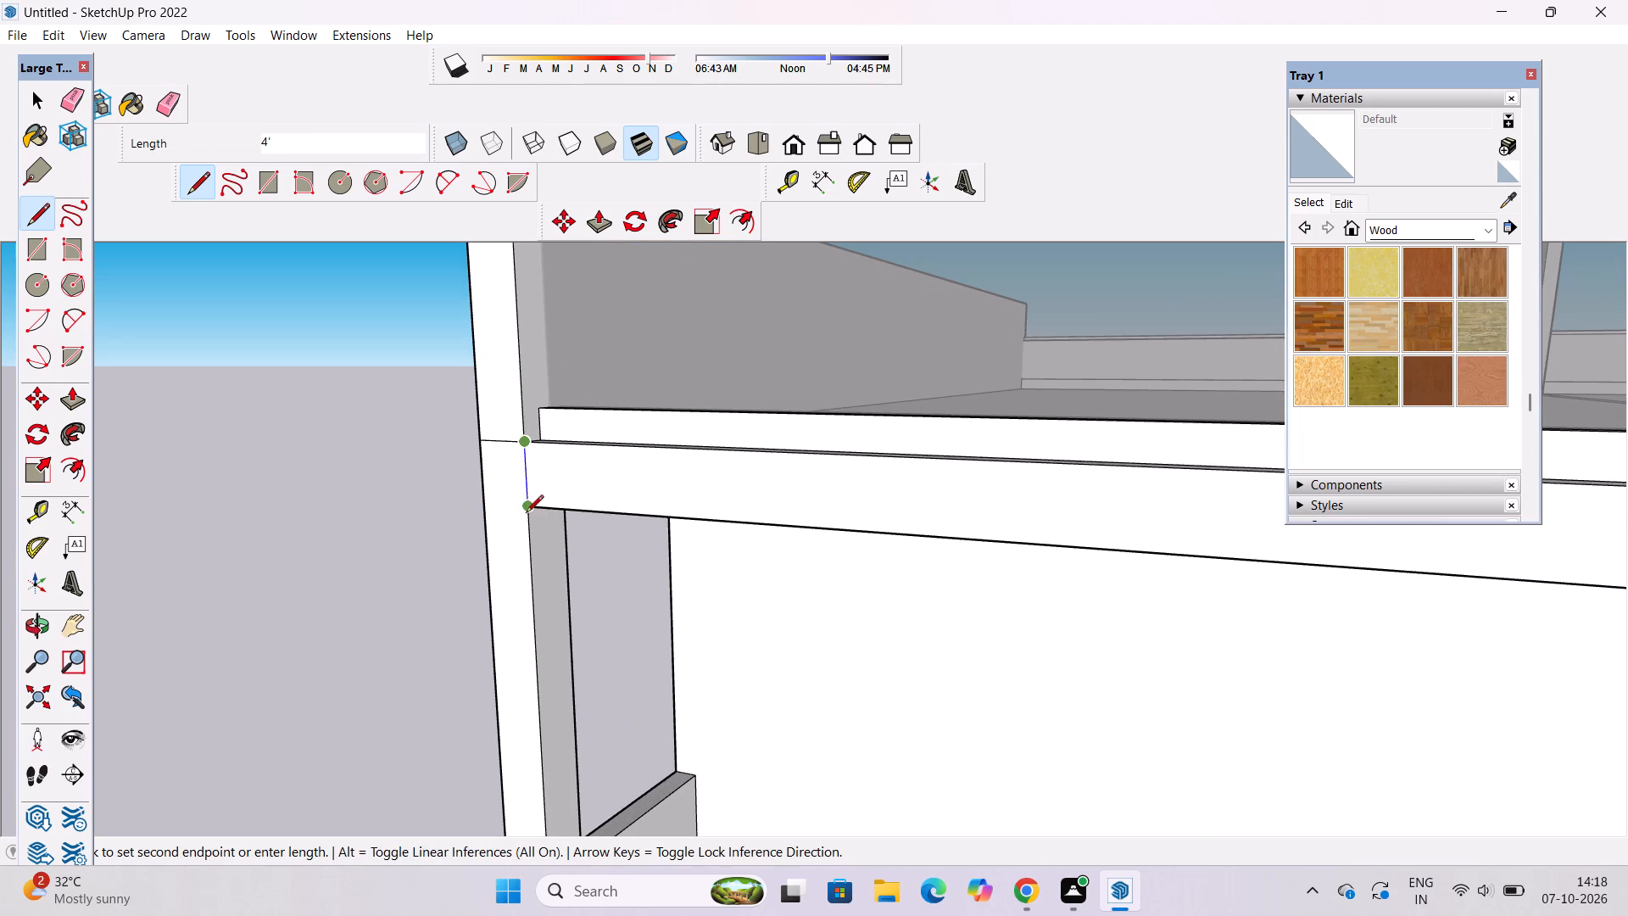
pyautogui.click(526, 514)
pyautogui.press('space')
# Paint the front face of the top balcony's slab band with Wood Veneer 01.
pyautogui.scroll(-5, 355, 467)
pyautogui.press('o')
pyautogui.moveTo(481, 553); pyautogui.dragTo(538, 481)
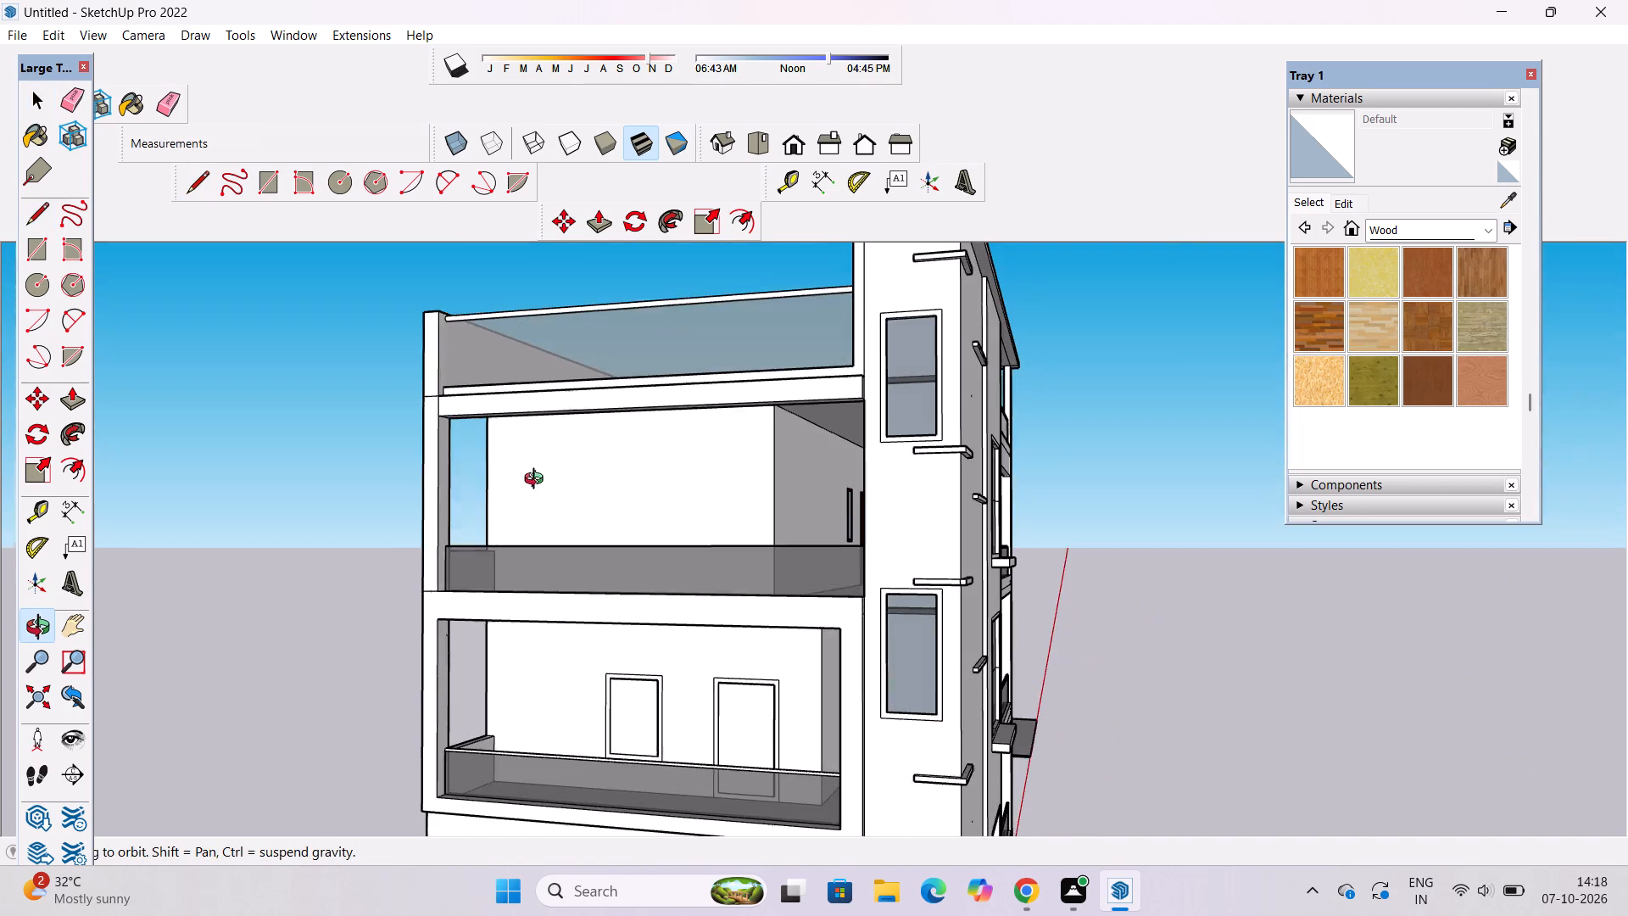
pyautogui.moveTo(538, 481); pyautogui.dragTo(538, 477)
pyautogui.moveTo(538, 475); pyautogui.dragTo(511, 564)
pyautogui.moveTo(506, 566); pyautogui.dragTo(449, 473)
pyautogui.scroll(5, 472, 456)
pyautogui.moveTo(544, 462); pyautogui.dragTo(480, 468)
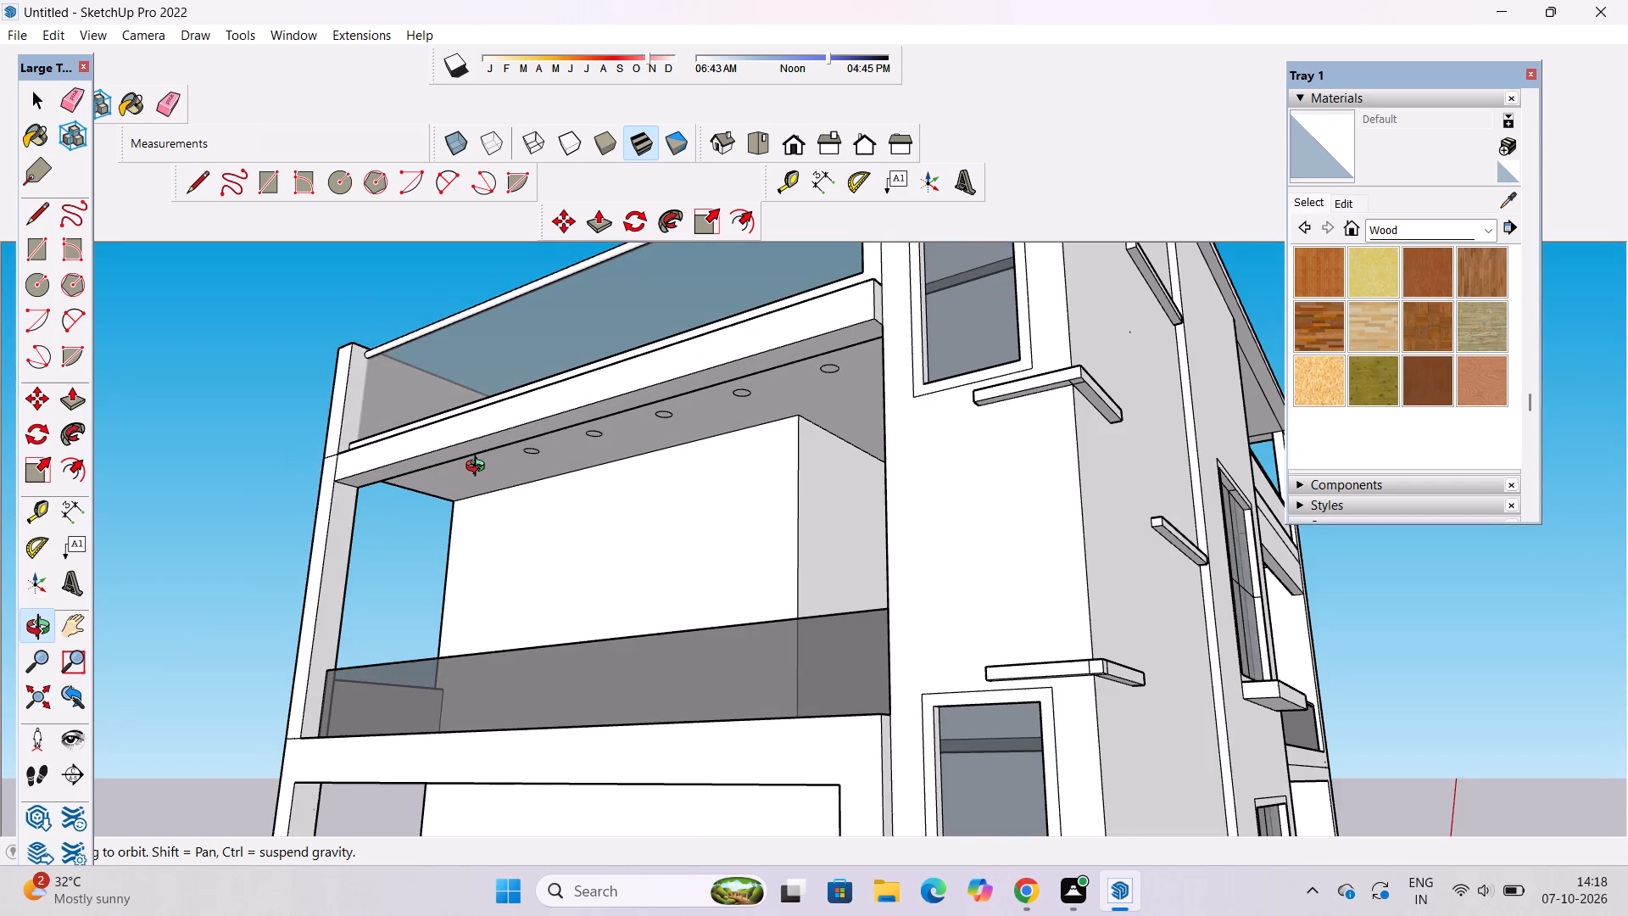
pyautogui.keyDown('shift'); pyautogui.moveTo(487, 471); pyautogui.dragTo(499, 491); pyautogui.keyUp('shift')
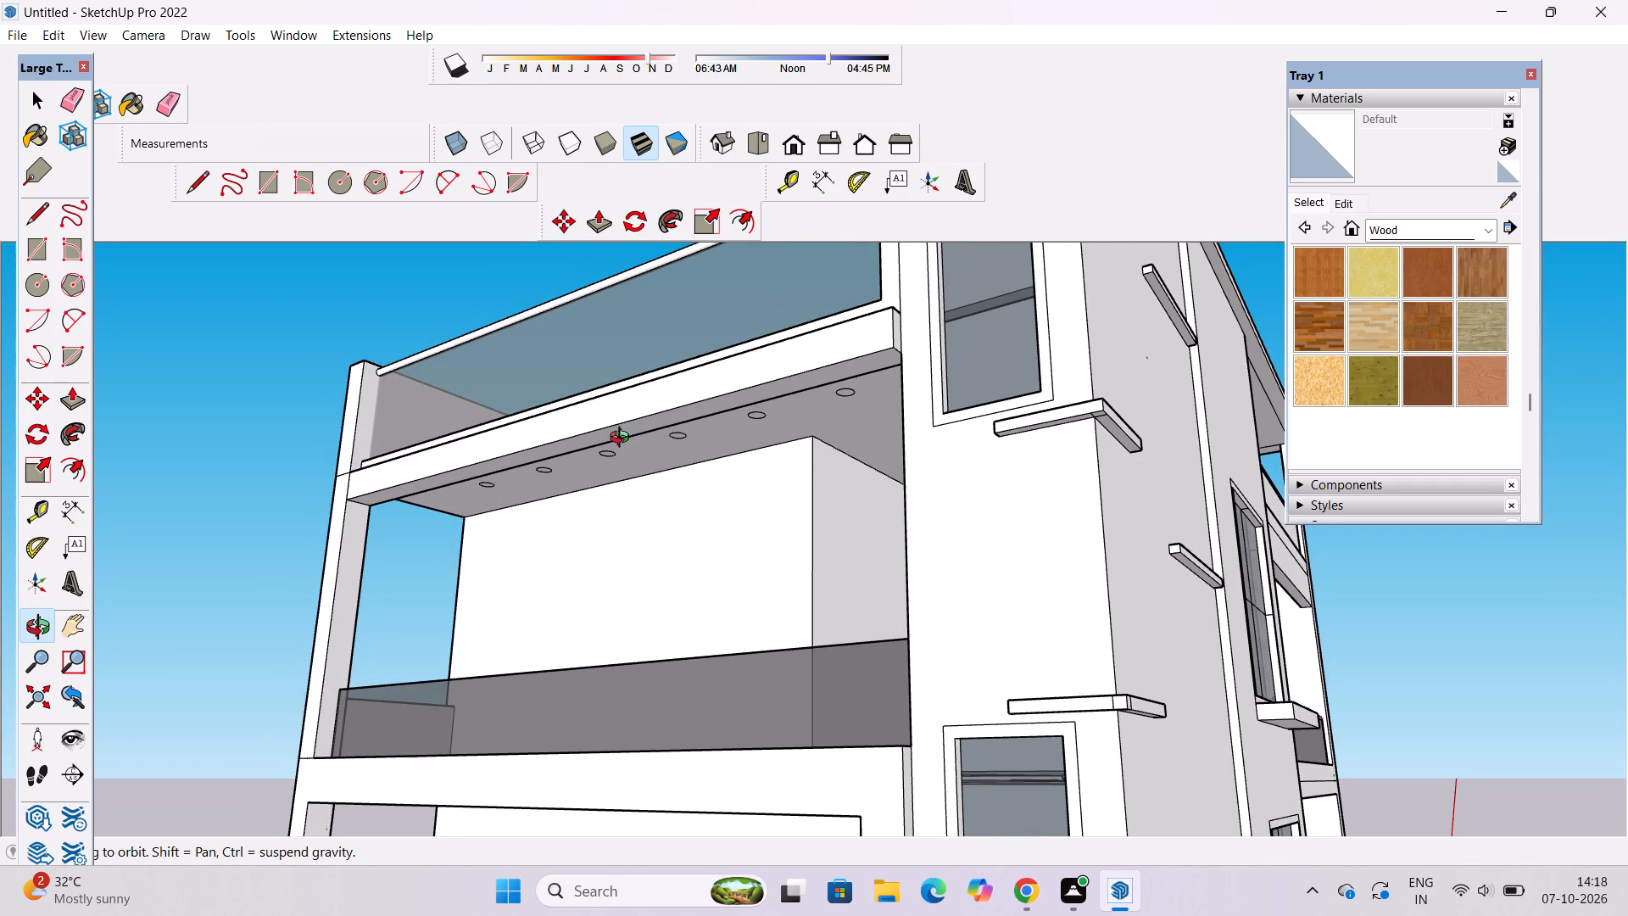
pyautogui.scroll(-1, 600, 459)
pyautogui.click(1420, 384)
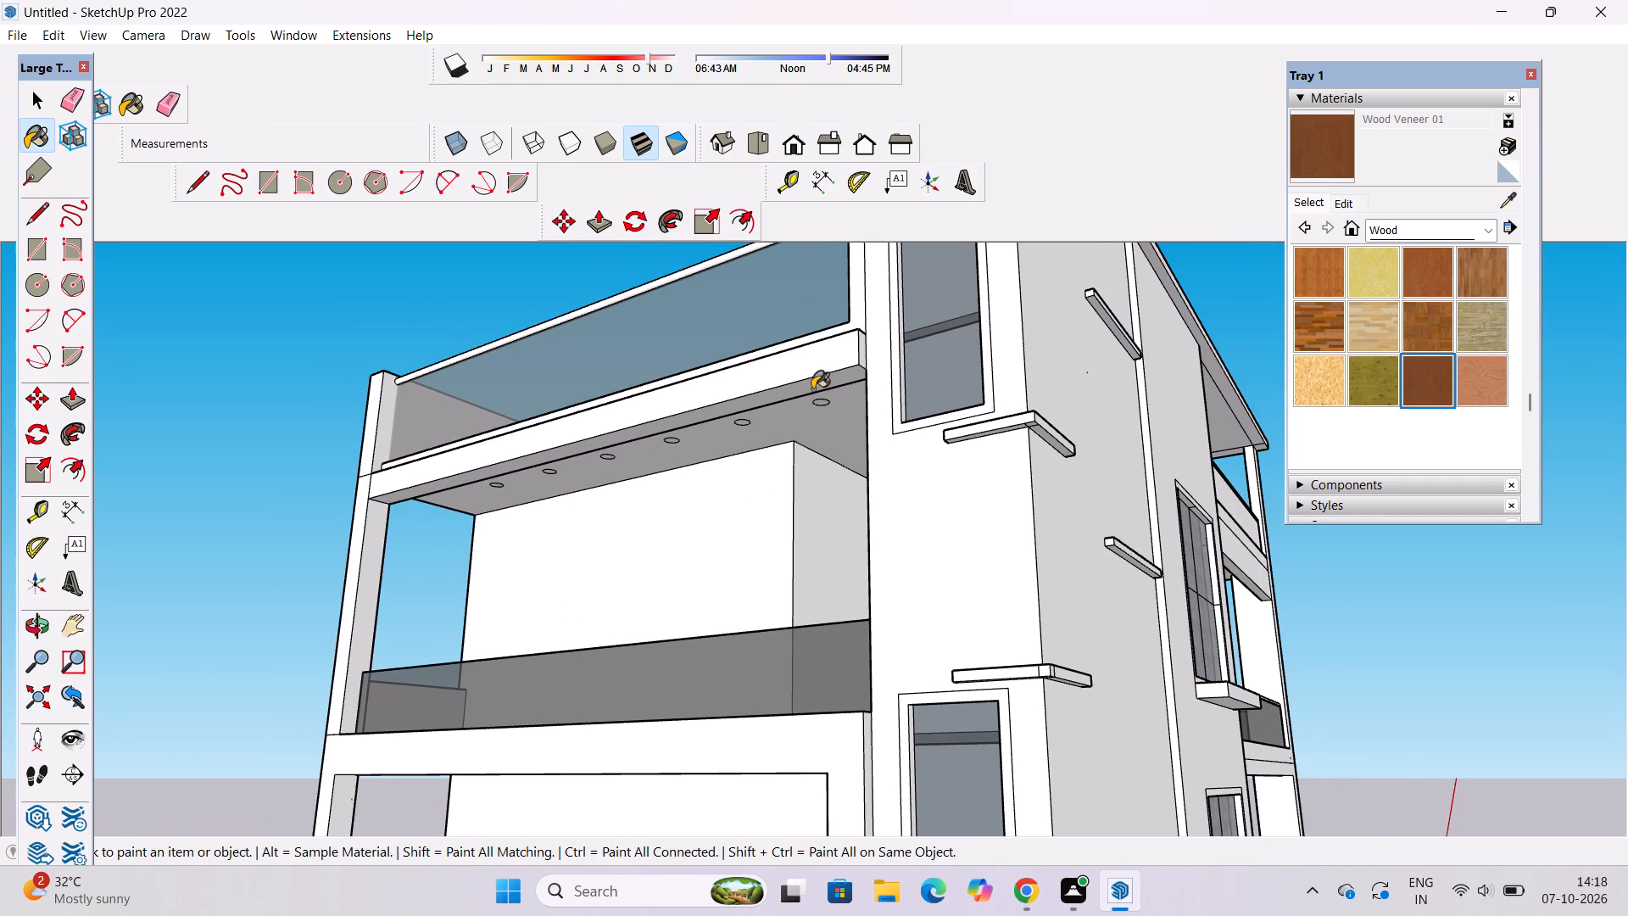
pyautogui.scroll(5, 803, 395)
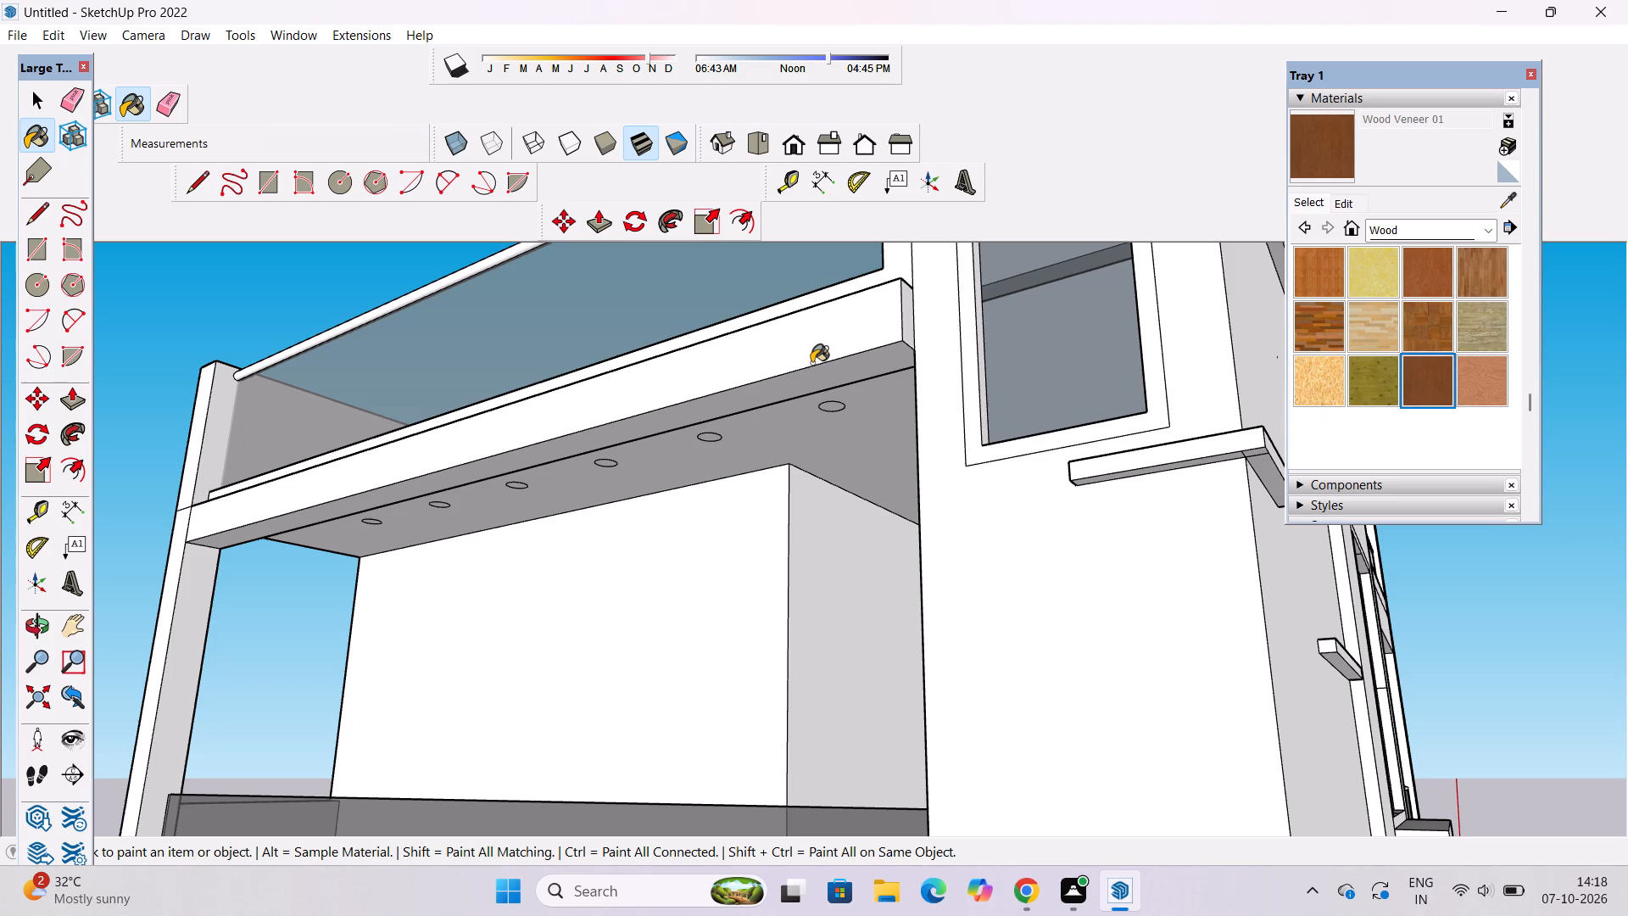
pyautogui.click(811, 363)
pyautogui.click(827, 379)
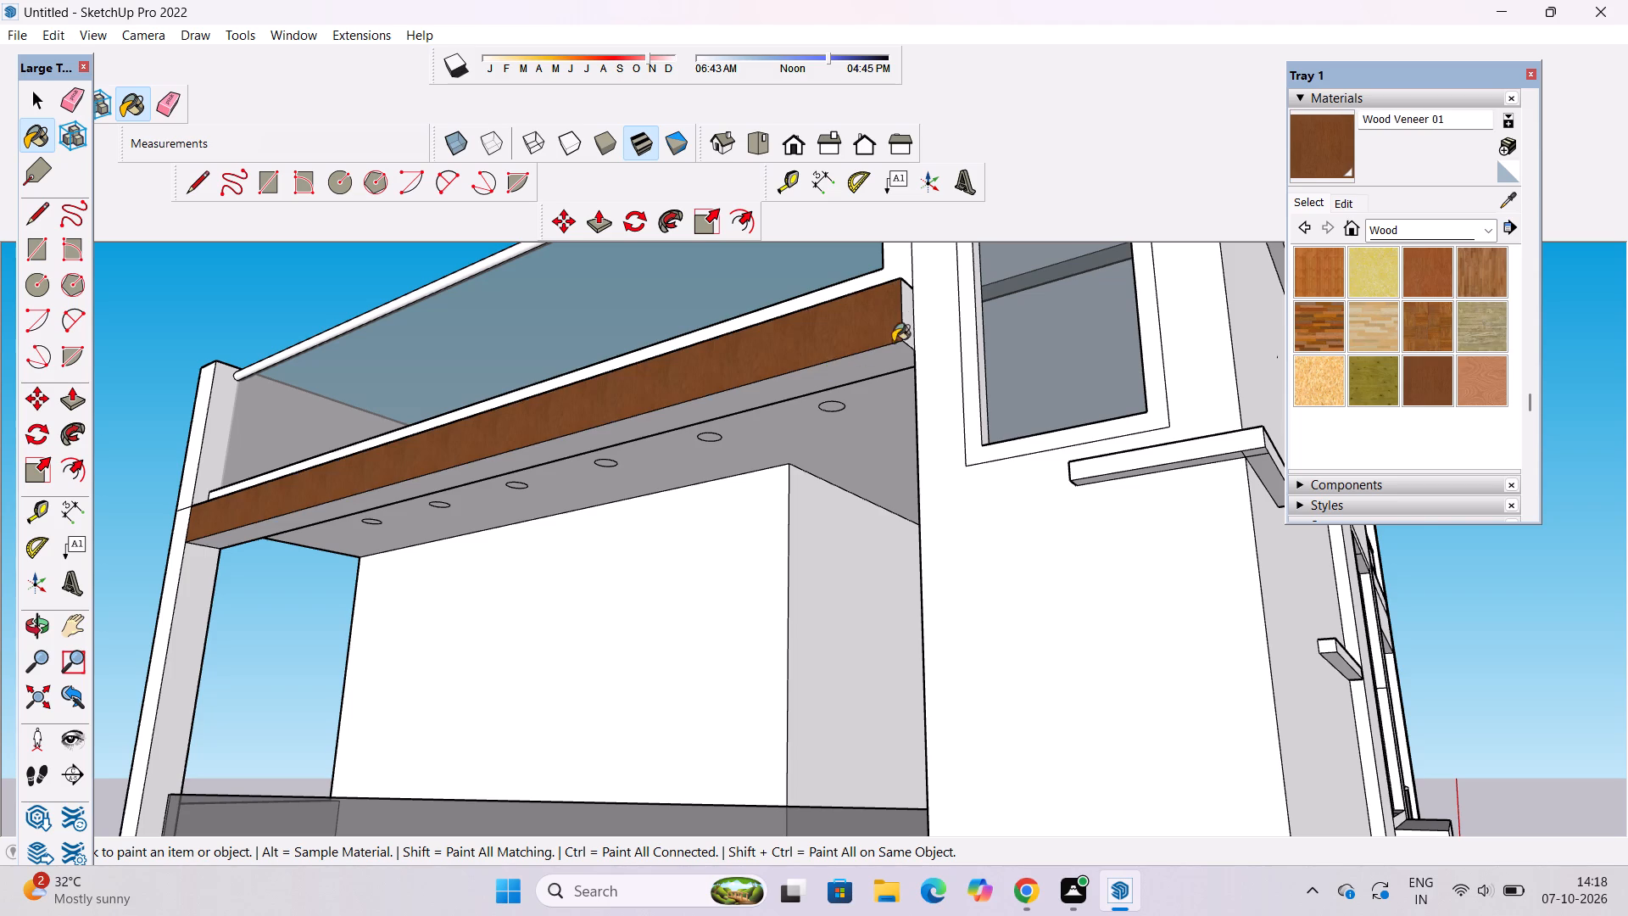
# Paint the slab band's end face and the top balcony's ceiling with Wood Veneer 01.
pyautogui.scroll(6, 910, 324)
pyautogui.click(910, 323)
pyautogui.click(817, 470)
pyautogui.scroll(-4, 806, 441)
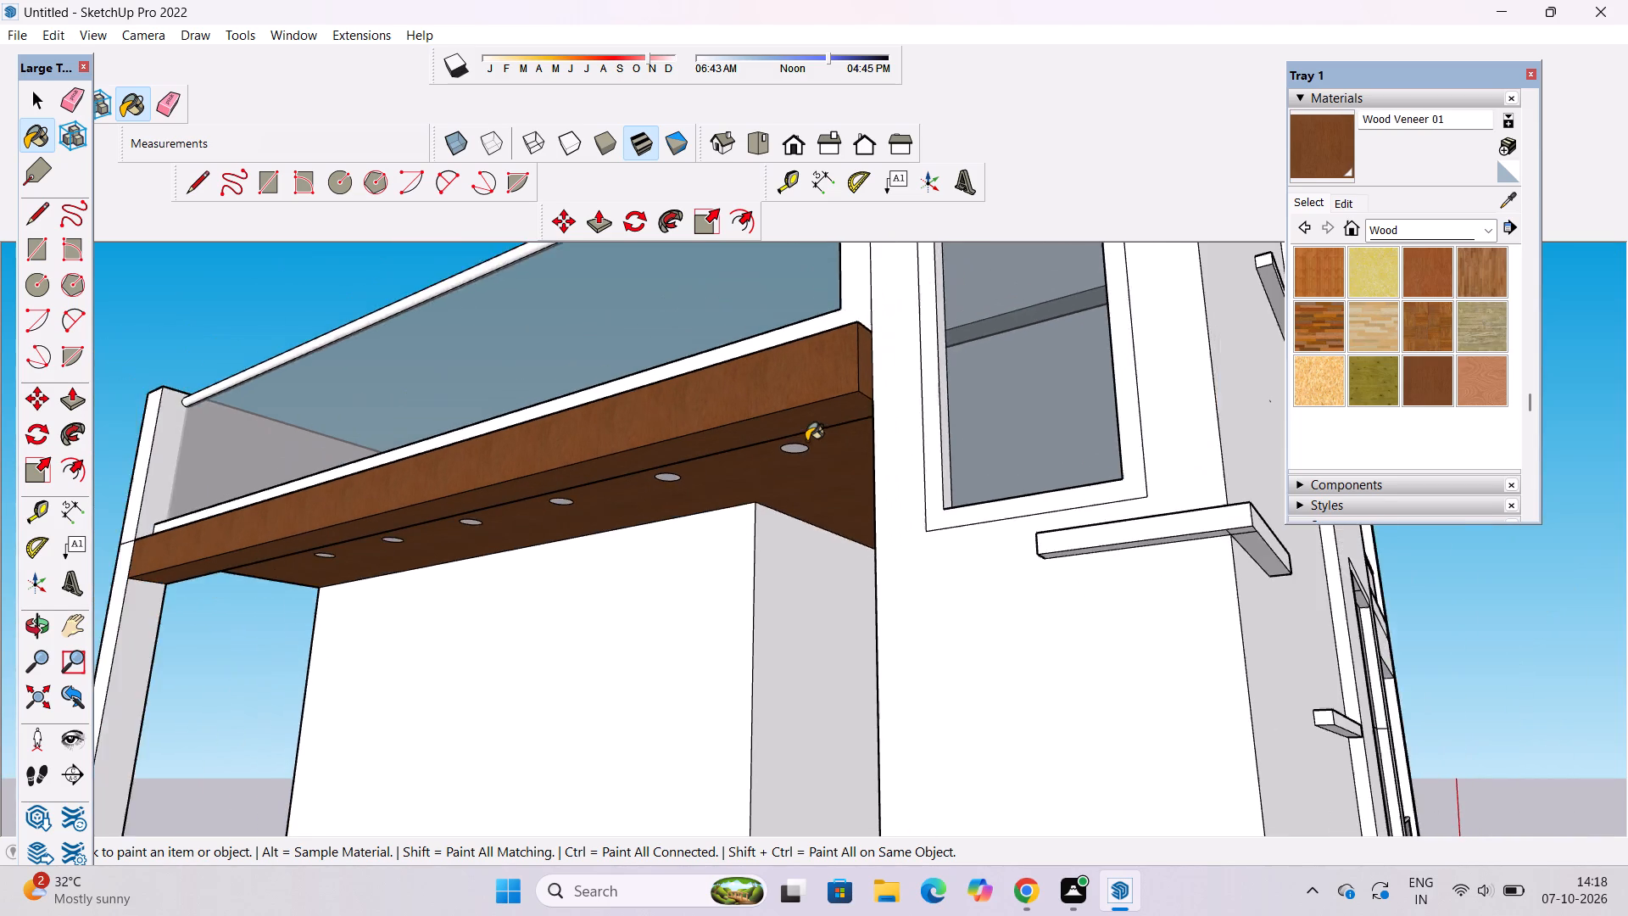
# Paint the ceiling of the balcony one floor below the top with Wood Veneer 01.
pyautogui.scroll(-3, 806, 441)
pyautogui.press('o')
pyautogui.moveTo(827, 538); pyautogui.dragTo(739, 445)
pyautogui.scroll(-3, 739, 444)
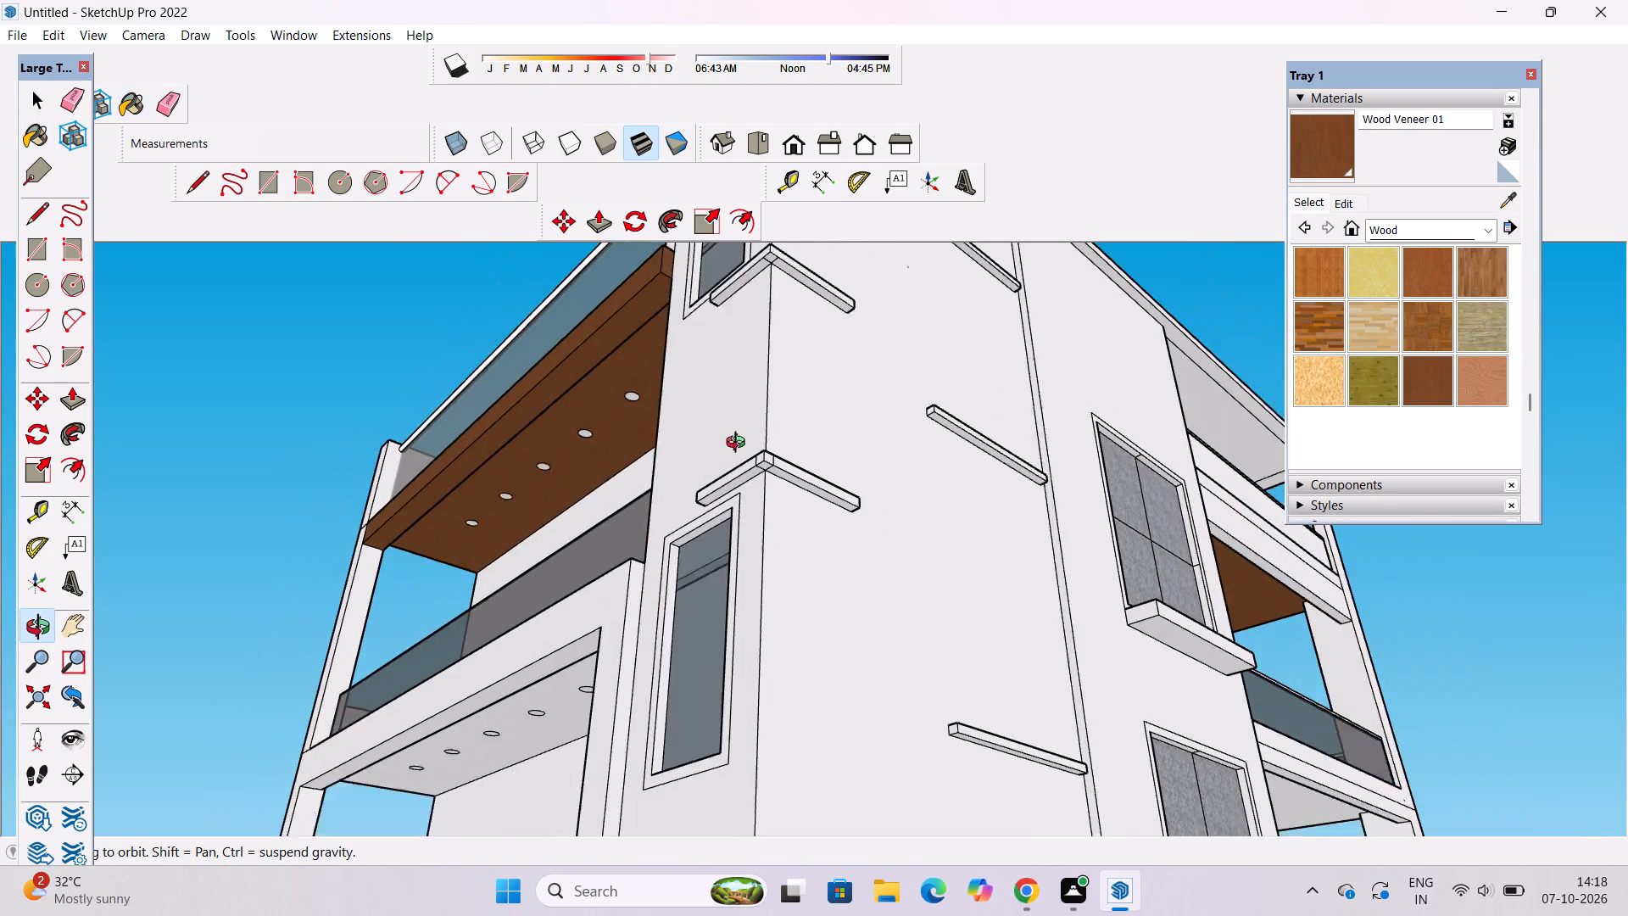
pyautogui.scroll(-2, 739, 444)
pyautogui.keyDown('shift'); pyautogui.moveTo(738, 449); pyautogui.dragTo(716, 369); pyautogui.keyUp('shift')
pyautogui.moveTo(719, 377); pyautogui.dragTo(765, 481)
pyautogui.scroll(-4, 765, 481)
pyautogui.keyDown('shift'); pyautogui.moveTo(683, 489); pyautogui.dragTo(741, 369); pyautogui.keyUp('shift')
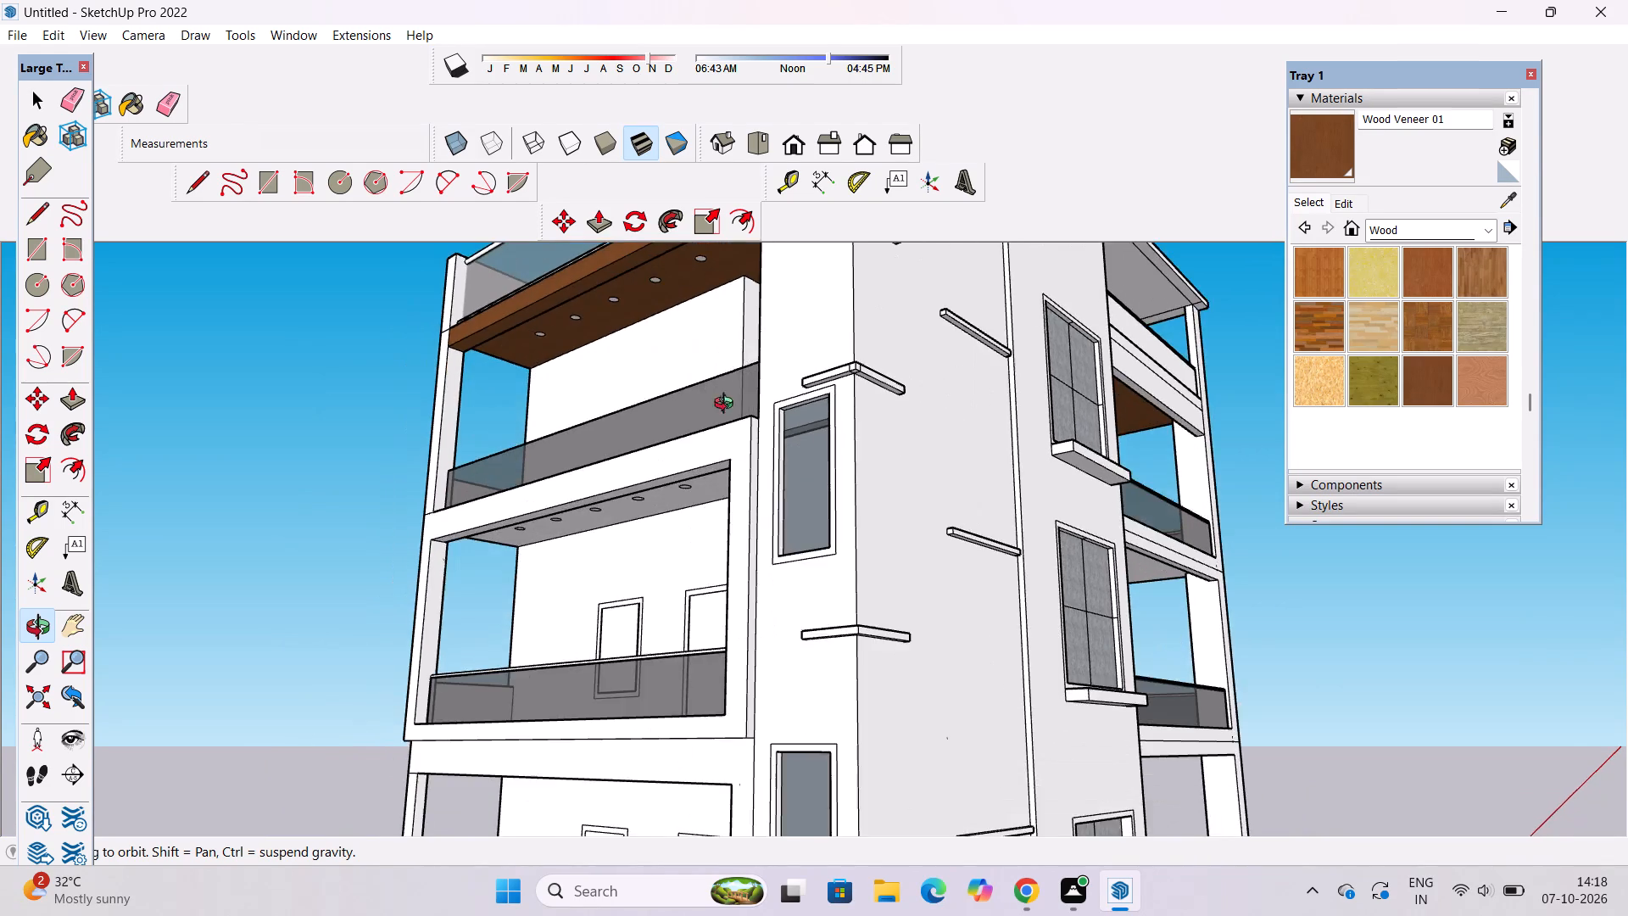
pyautogui.moveTo(731, 444); pyautogui.dragTo(739, 492)
pyautogui.scroll(3, 636, 544)
pyautogui.keyDown('shift'); pyautogui.moveTo(632, 548); pyautogui.dragTo(666, 623); pyautogui.keyUp('shift')
pyautogui.moveTo(666, 623); pyautogui.dragTo(686, 561)
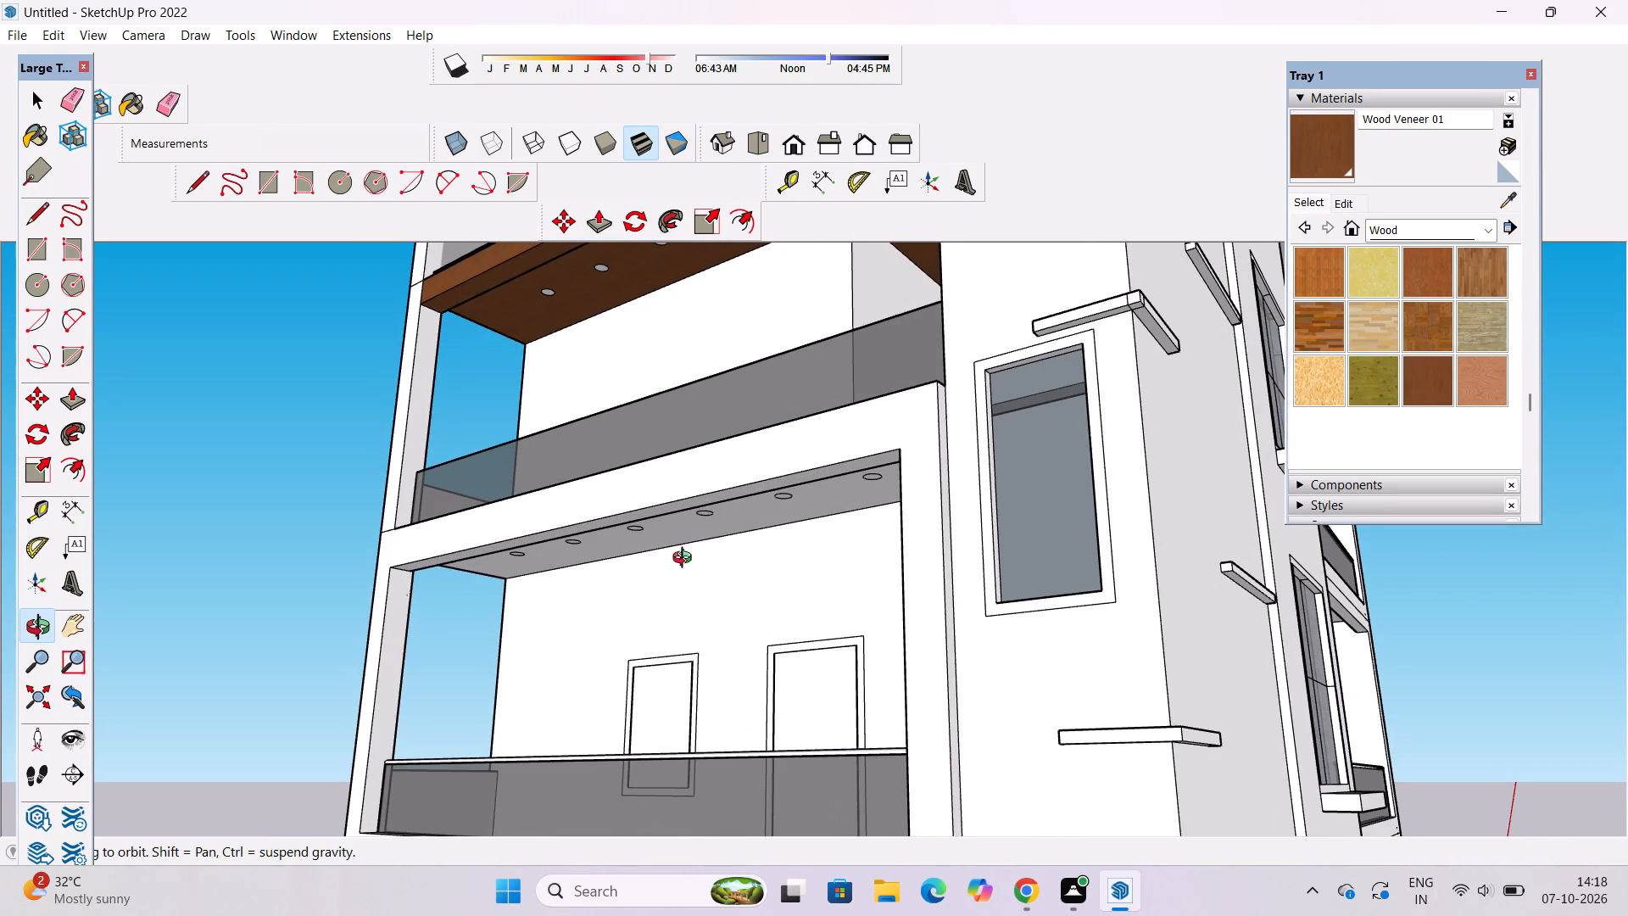
pyautogui.scroll(-1, 686, 560)
pyautogui.keyDown('shift'); pyautogui.moveTo(686, 560); pyautogui.dragTo(686, 588); pyautogui.keyUp('shift')
pyautogui.moveTo(684, 595); pyautogui.dragTo(700, 501)
pyautogui.keyDown('shift'); pyautogui.moveTo(705, 483); pyautogui.dragTo(687, 580); pyautogui.keyUp('shift')
pyautogui.moveTo(685, 578); pyautogui.dragTo(681, 546)
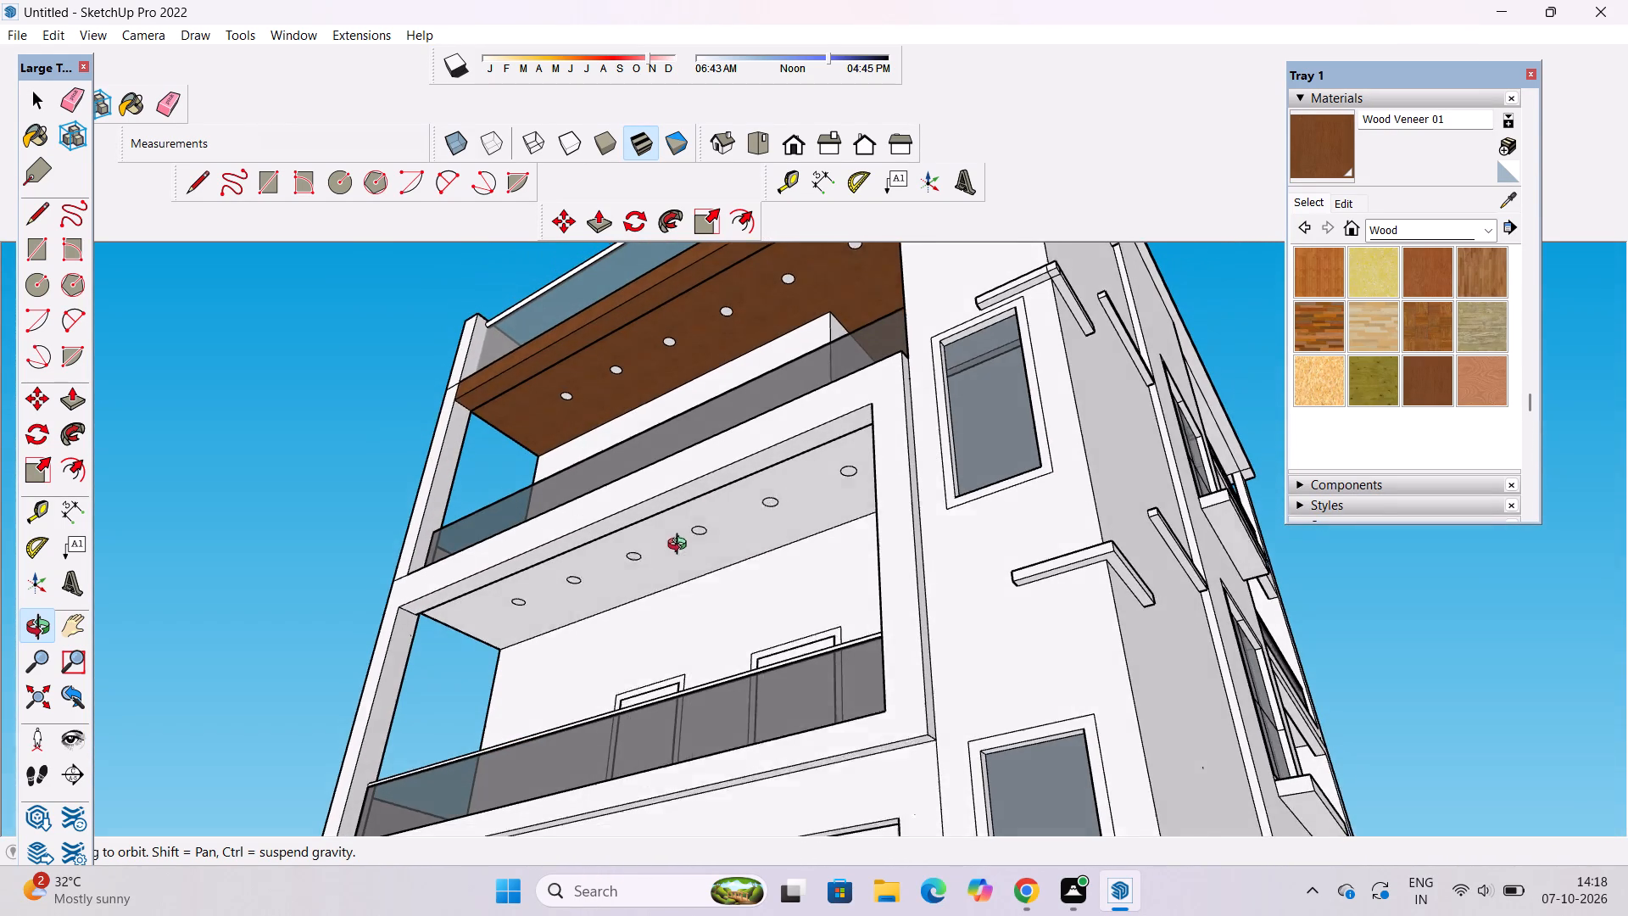
pyautogui.moveTo(681, 546); pyautogui.dragTo(681, 542)
pyautogui.click(1311, 148)
pyautogui.click(789, 495)
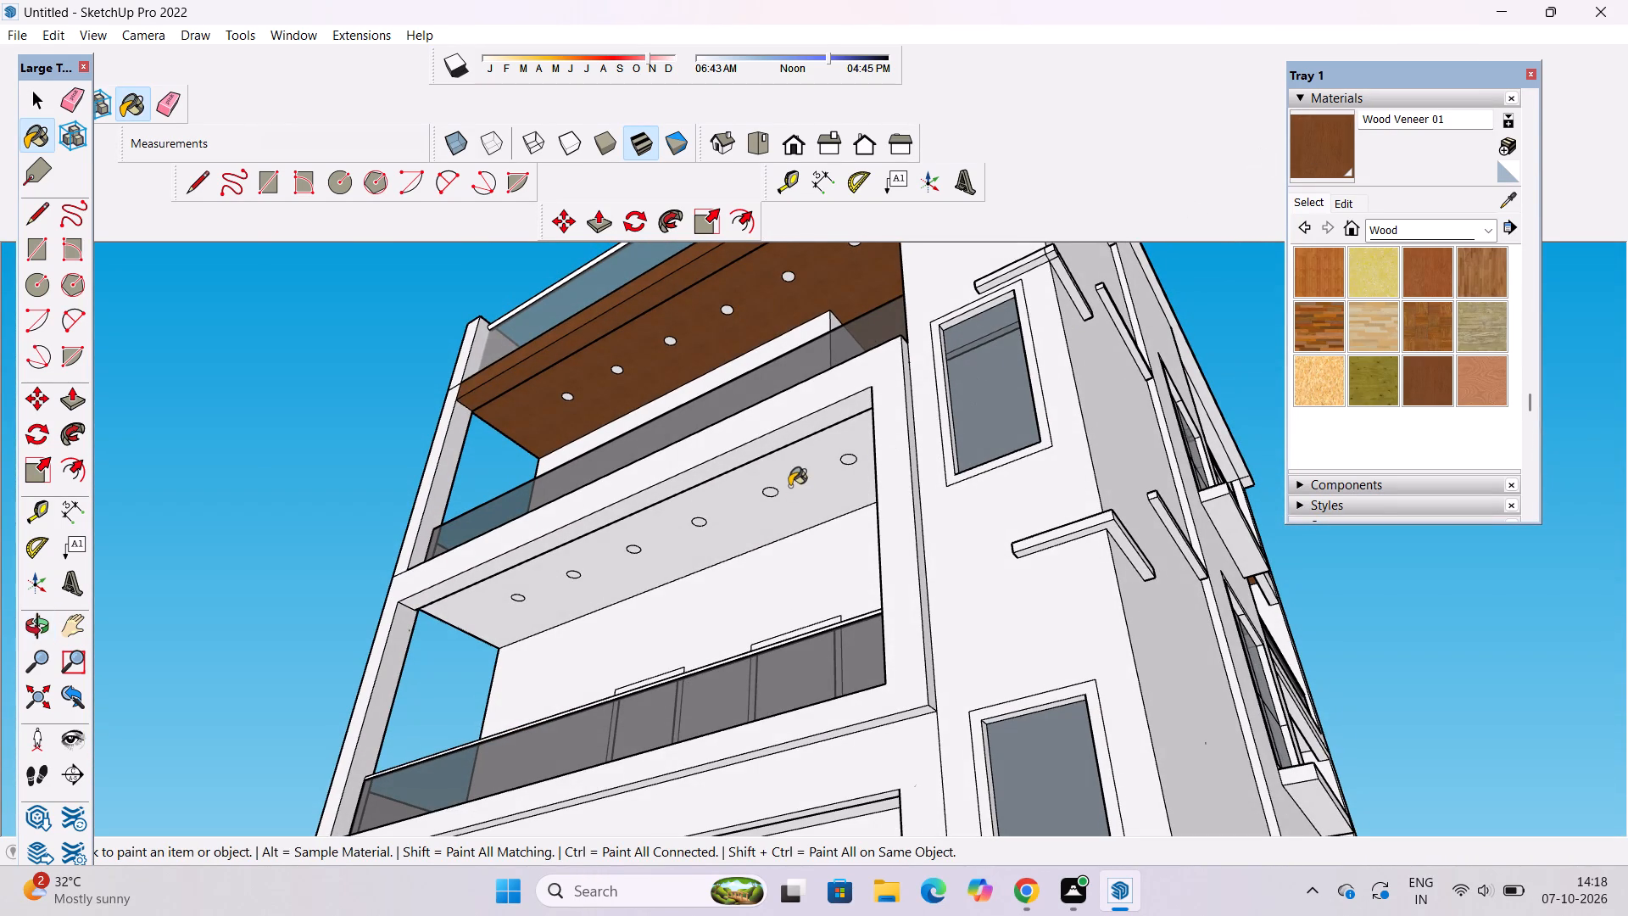
# Paint the ceiling of the lowest balcony with Wood Veneer 01.
pyautogui.scroll(-9, 782, 428)
pyautogui.scroll(9, 757, 617)
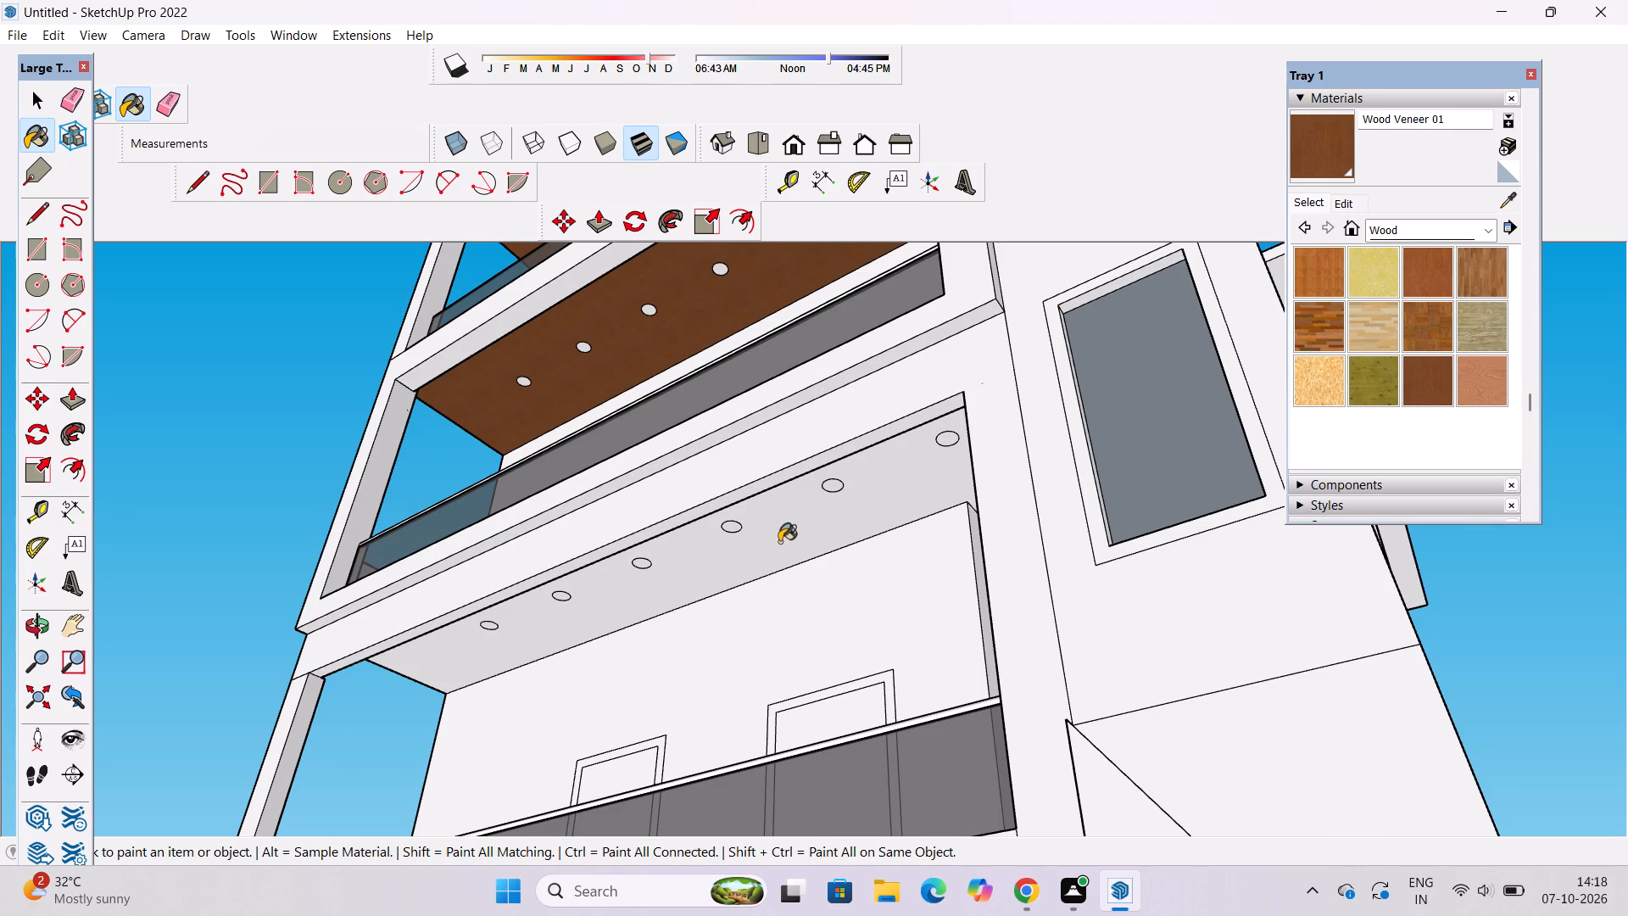
pyautogui.click(779, 542)
pyautogui.scroll(-2, 768, 503)
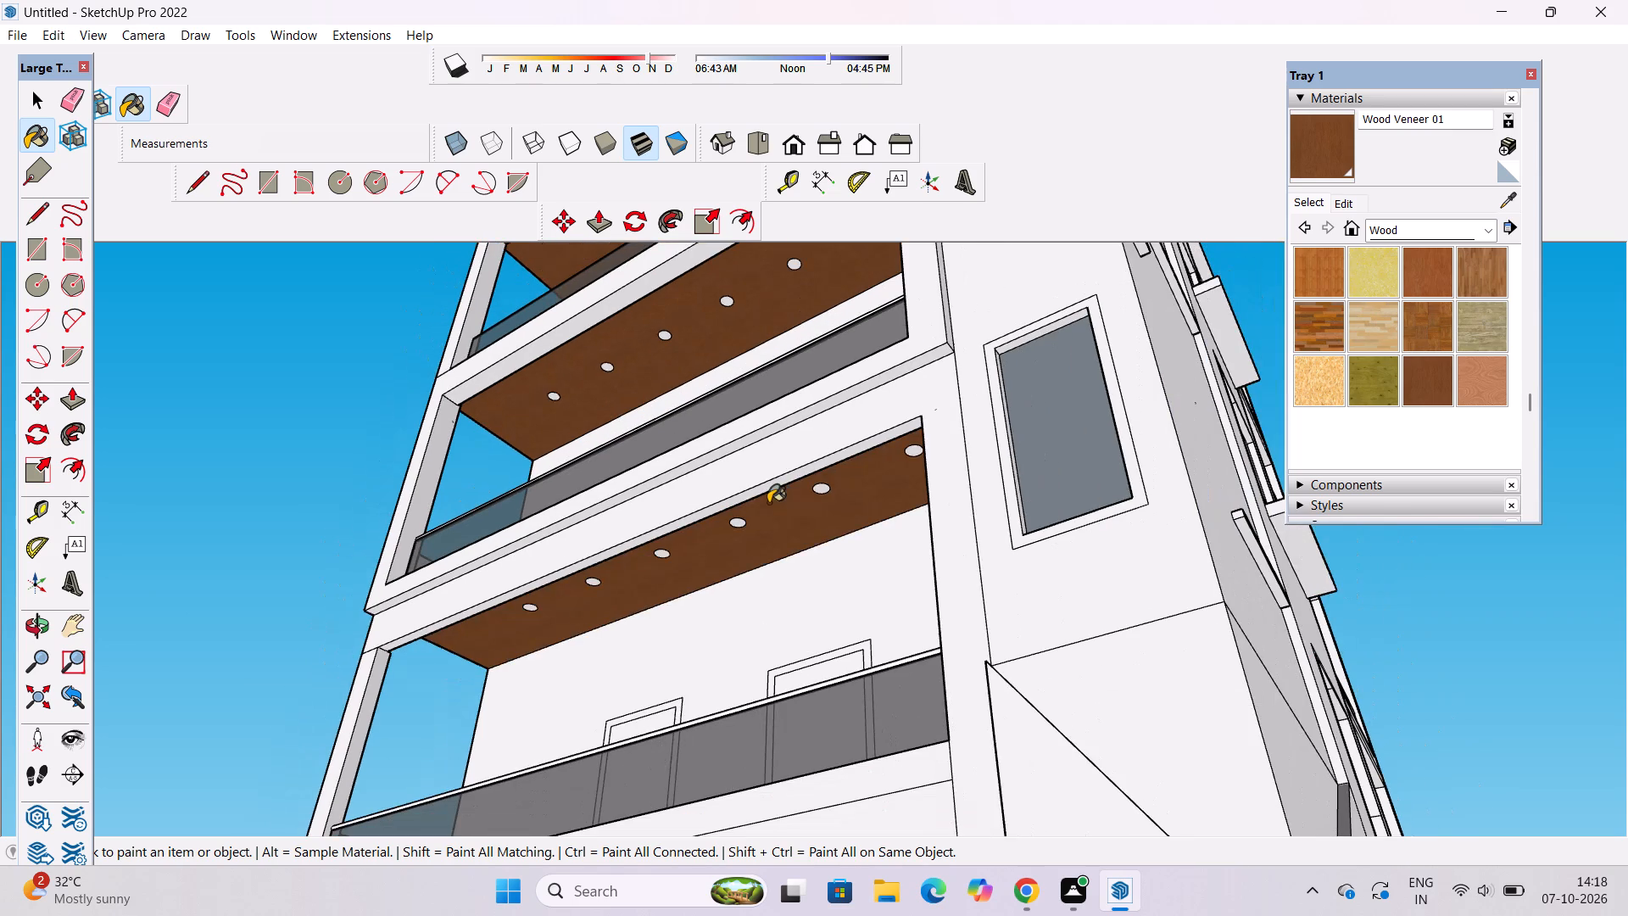
pyautogui.scroll(-4, 739, 456)
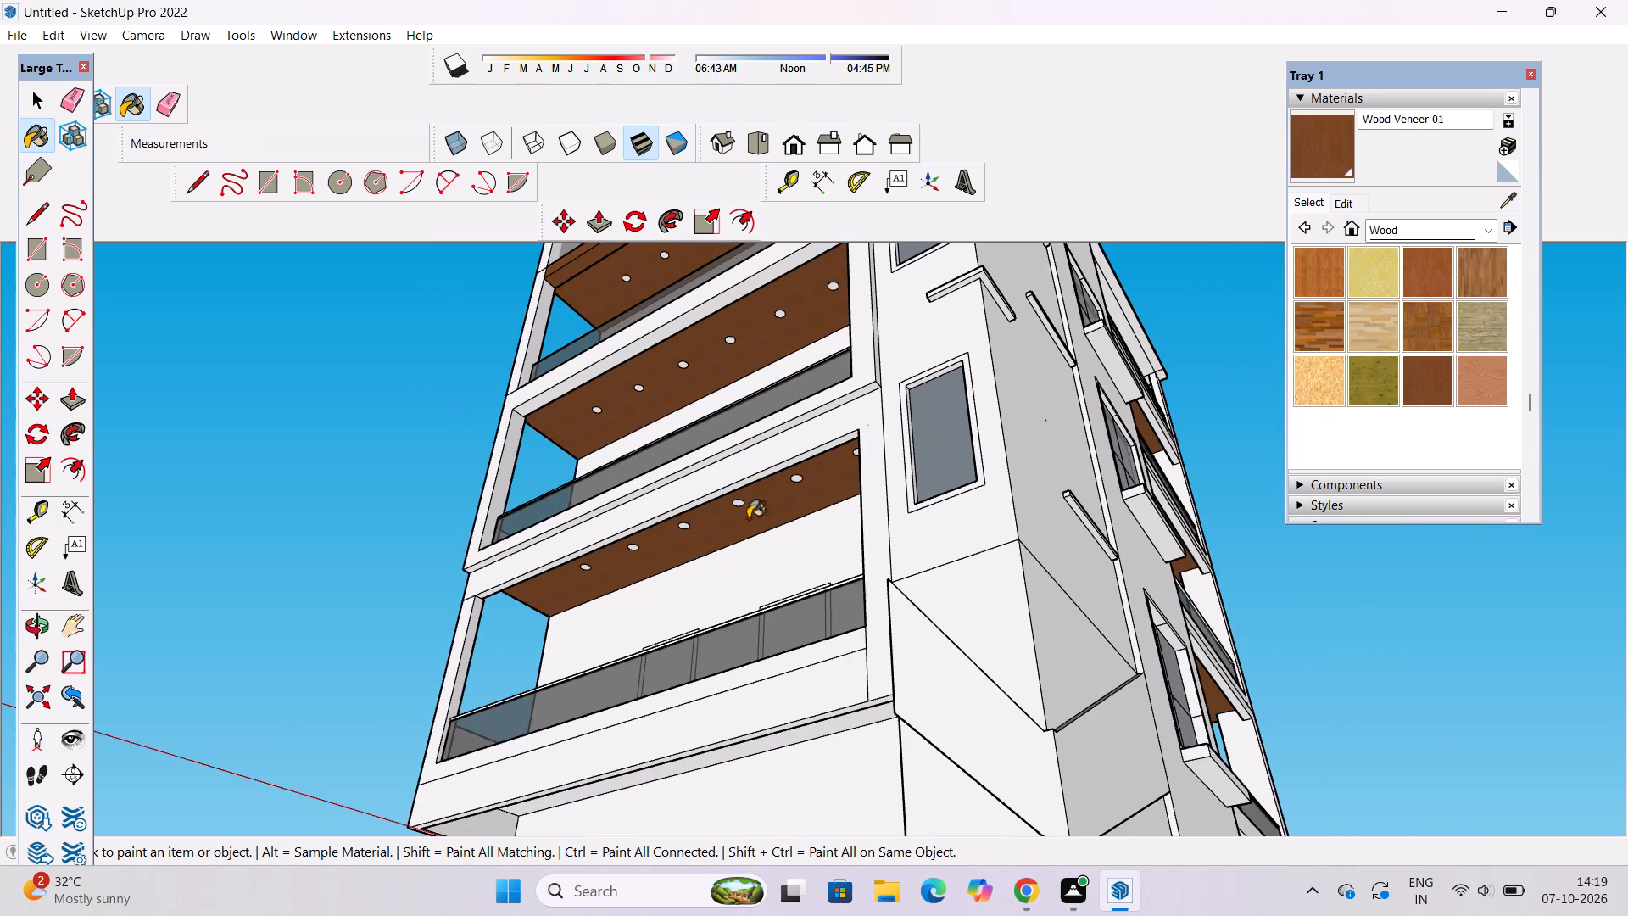
# Paint the underside and the front face of the slab band below the lowest balcony with Wood Veneer 01.
pyautogui.scroll(-6, 746, 517)
pyautogui.scroll(4, 747, 723)
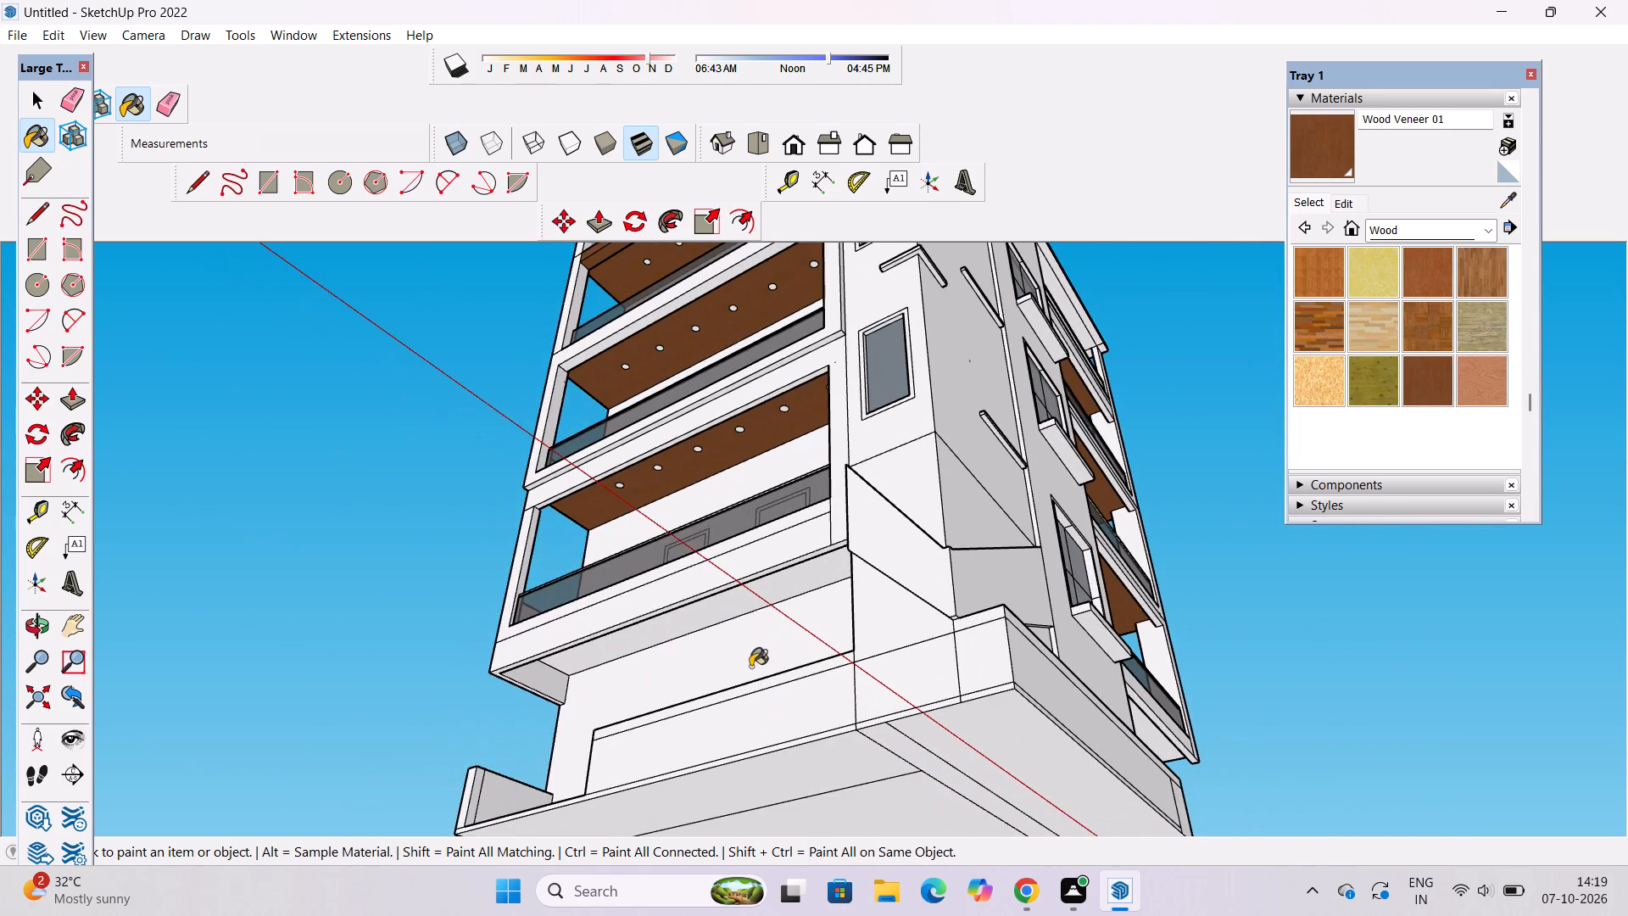
pyautogui.scroll(-4, 734, 656)
pyautogui.scroll(6, 728, 662)
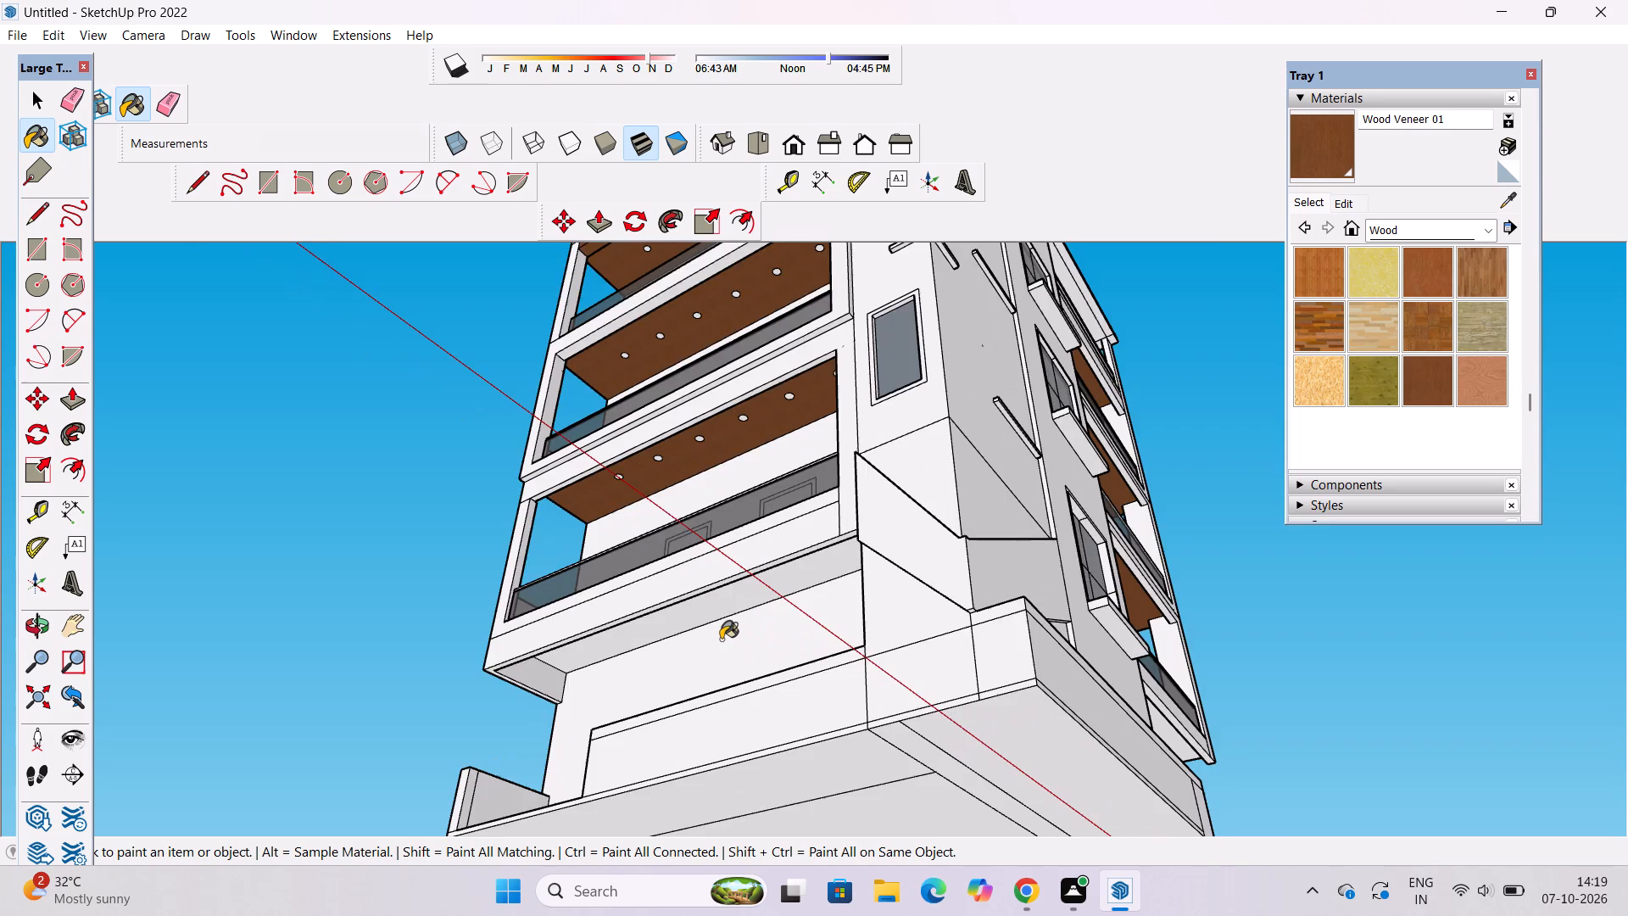
pyautogui.scroll(4, 721, 640)
pyautogui.click(746, 561)
pyautogui.click(765, 458)
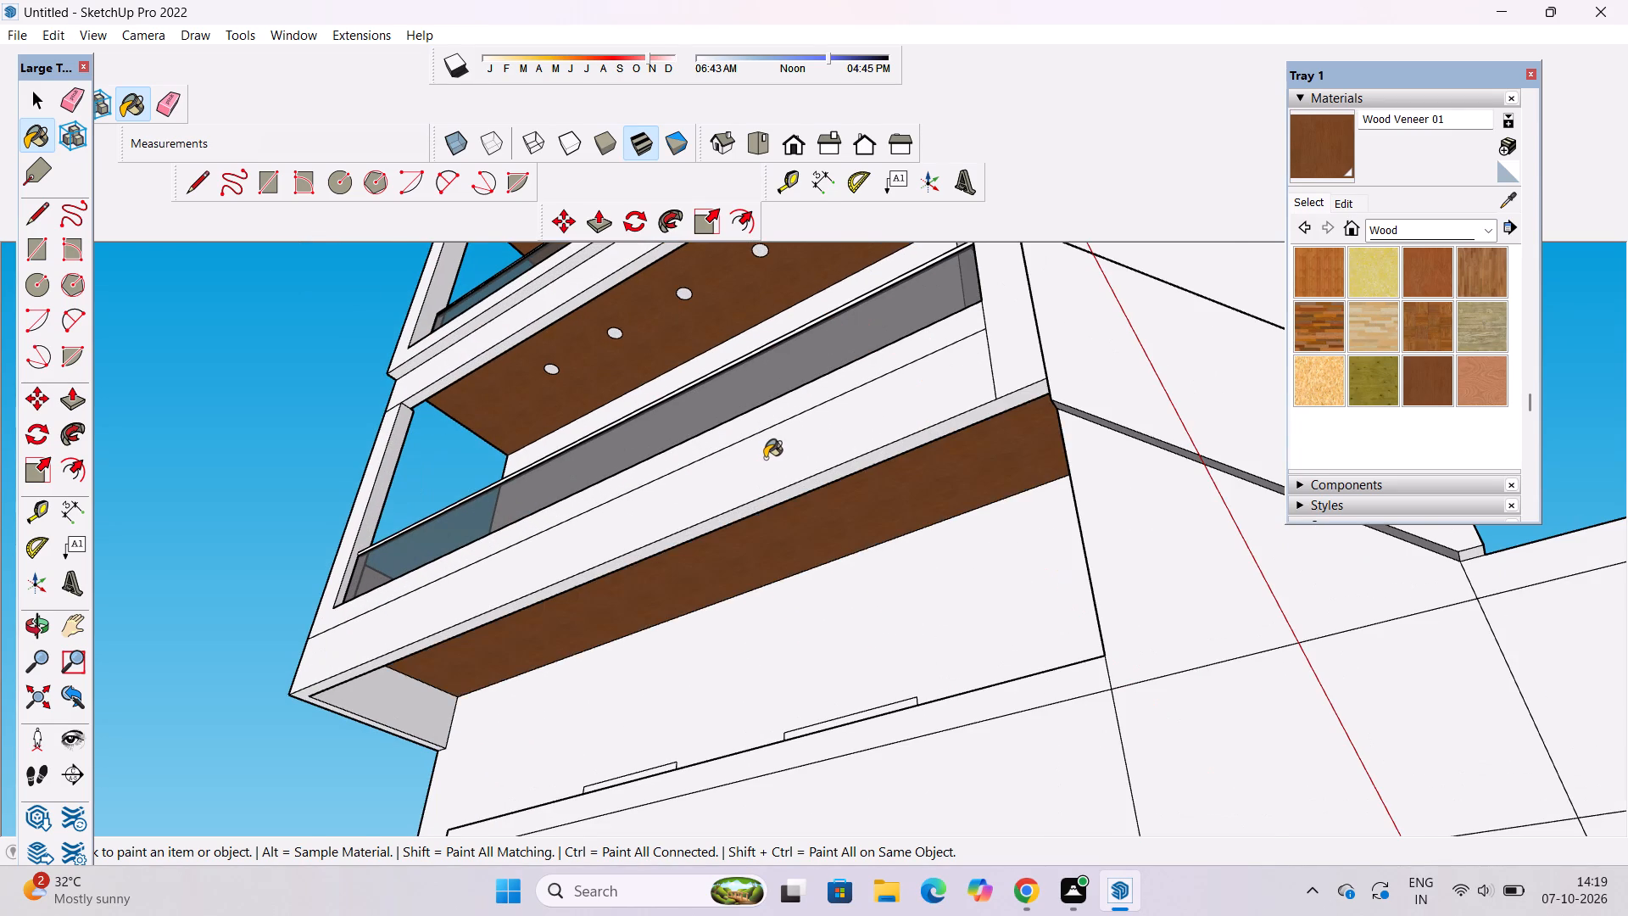
# Paint the slab band's thin lower edge, its inner end face and the adjoining grey face with Wood Veneer 01.
pyautogui.scroll(-2, 765, 458)
pyautogui.scroll(4, 774, 503)
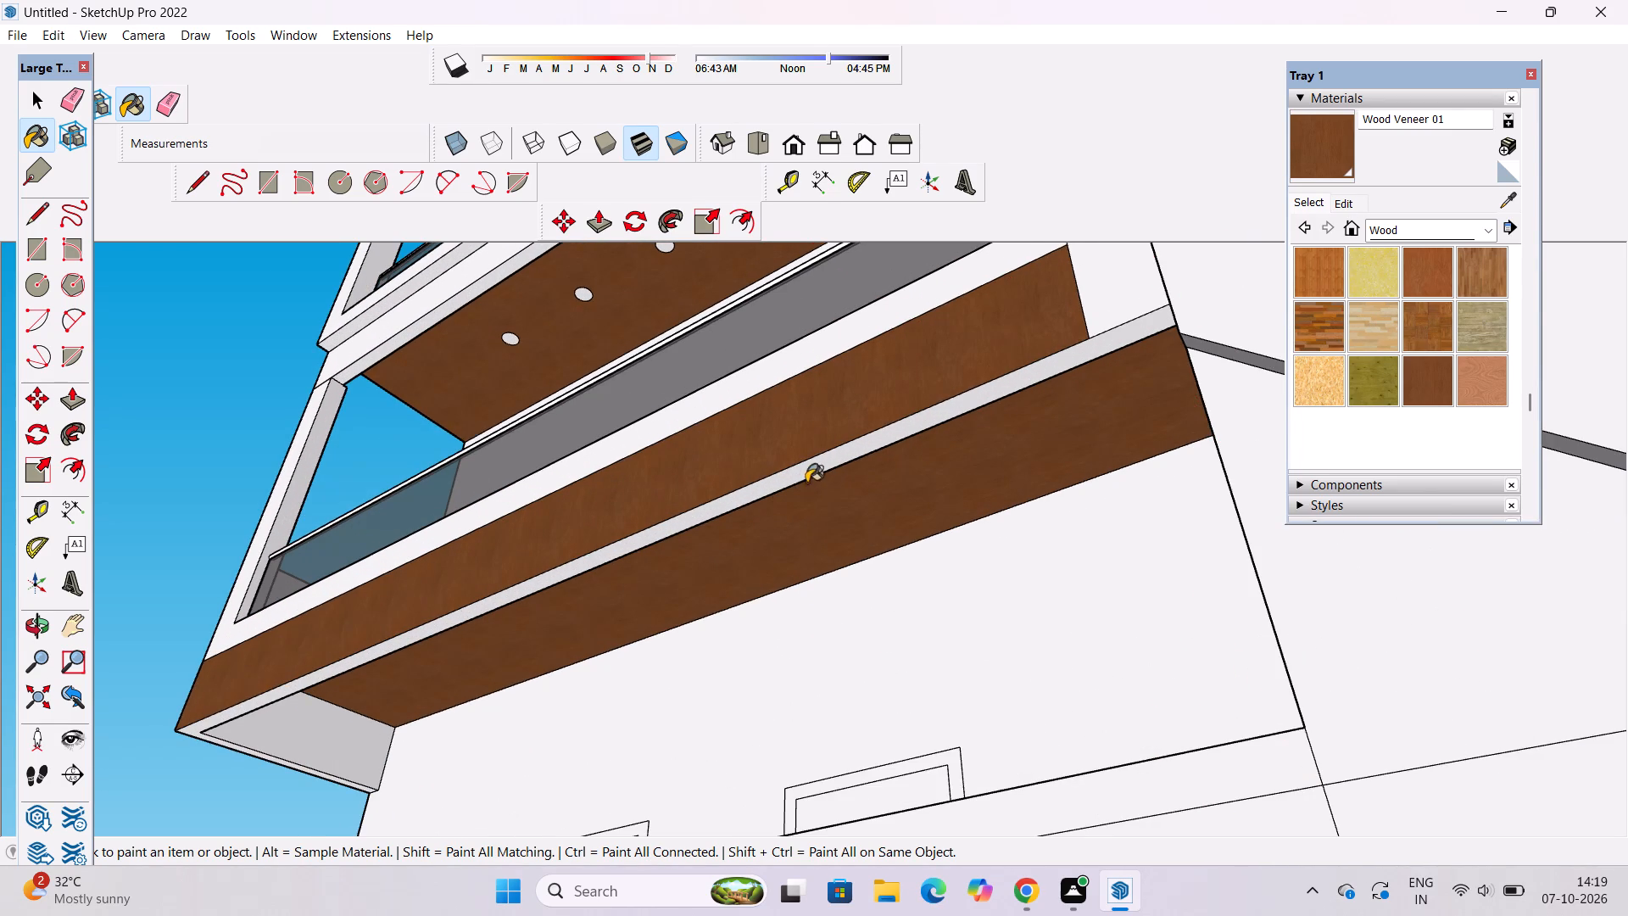
pyautogui.click(817, 466)
pyautogui.click(323, 736)
pyautogui.press('o')
pyautogui.moveTo(471, 736); pyautogui.dragTo(410, 660)
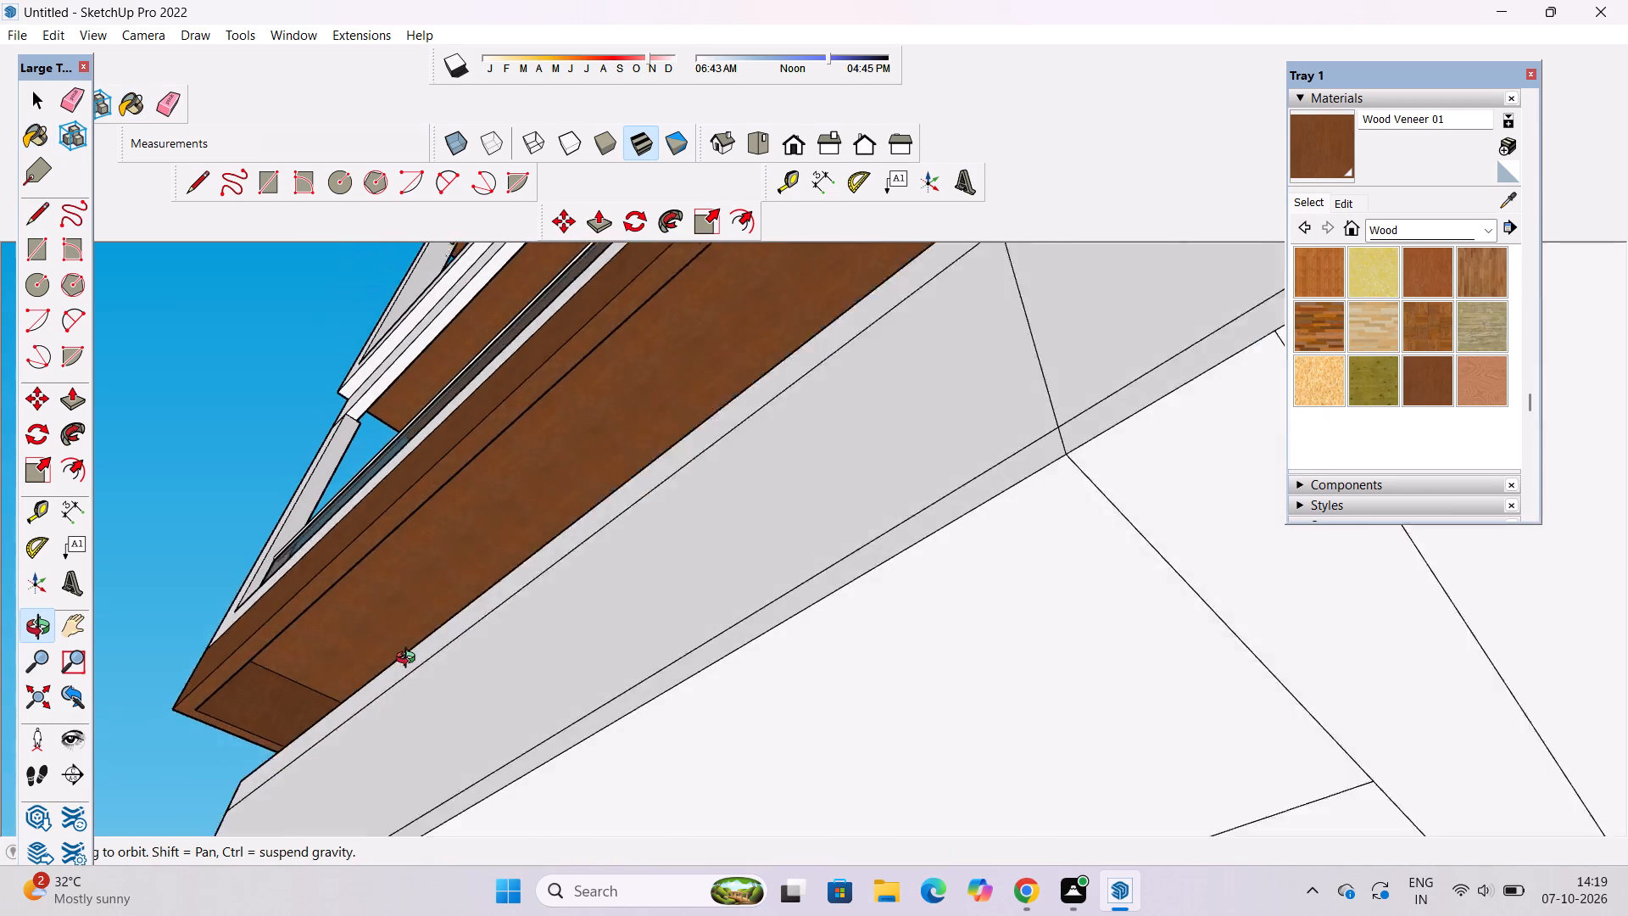
pyautogui.moveTo(410, 660); pyautogui.dragTo(394, 707)
pyautogui.scroll(12, 407, 666)
pyautogui.moveTo(423, 660); pyautogui.dragTo(393, 664)
pyautogui.keyDown('shift'); pyautogui.moveTo(393, 664); pyautogui.dragTo(415, 654); pyautogui.keyUp('shift')
pyautogui.click(1319, 154)
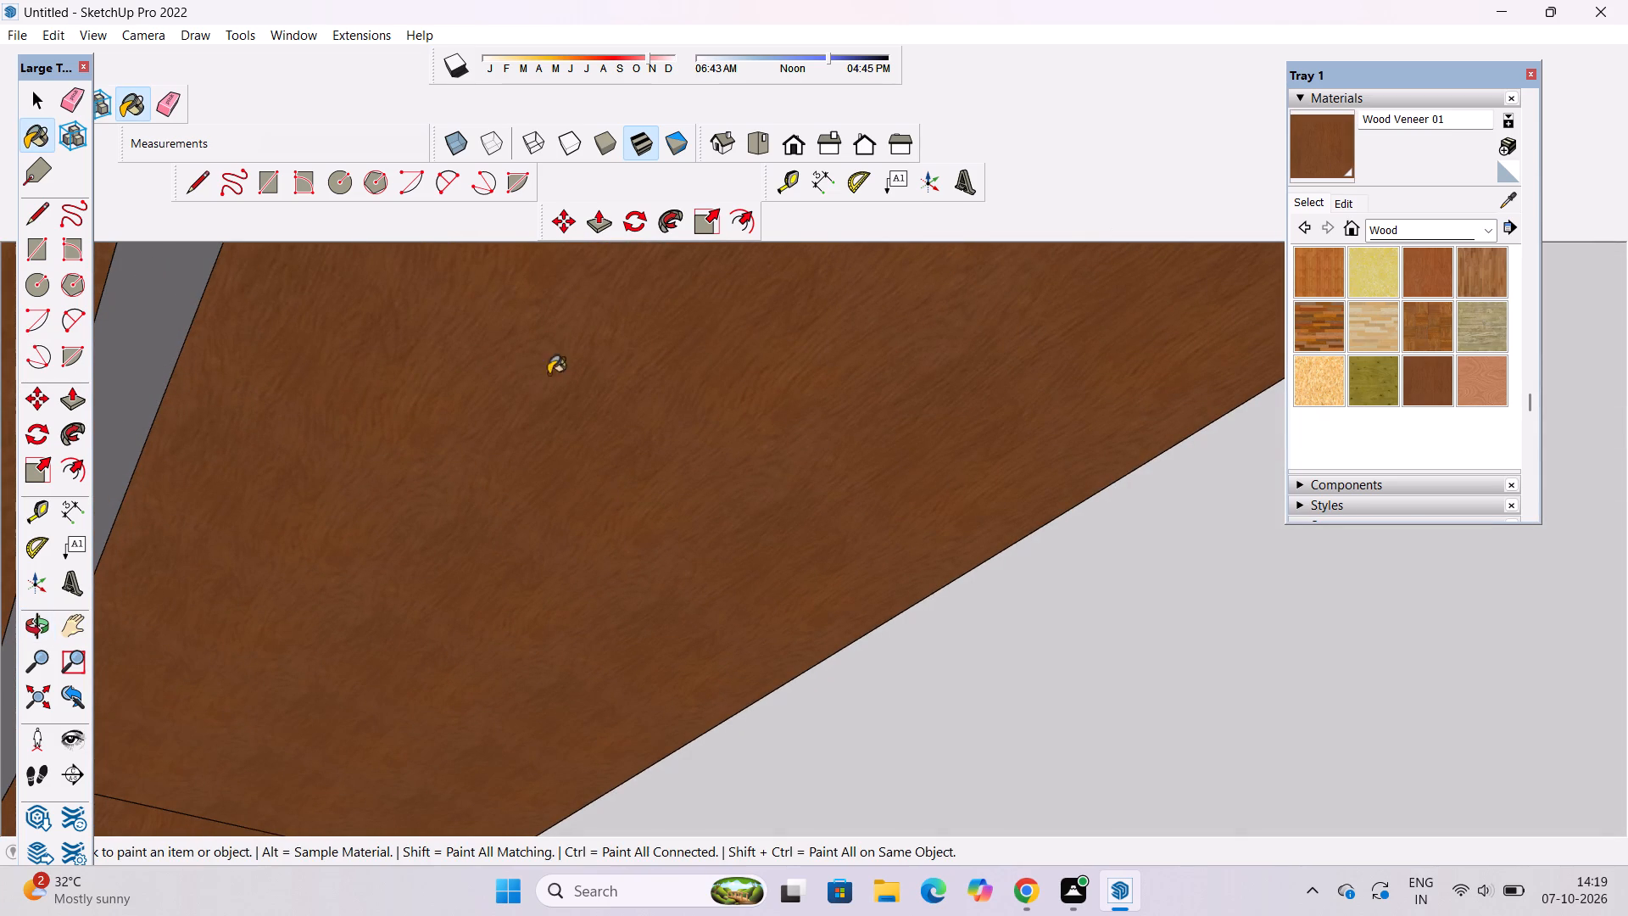
pyautogui.click(174, 338)
# Examine the building from the front and from below, closing in on the uppermost wood-veneered front balcony ceiling.
pyautogui.click(791, 149)
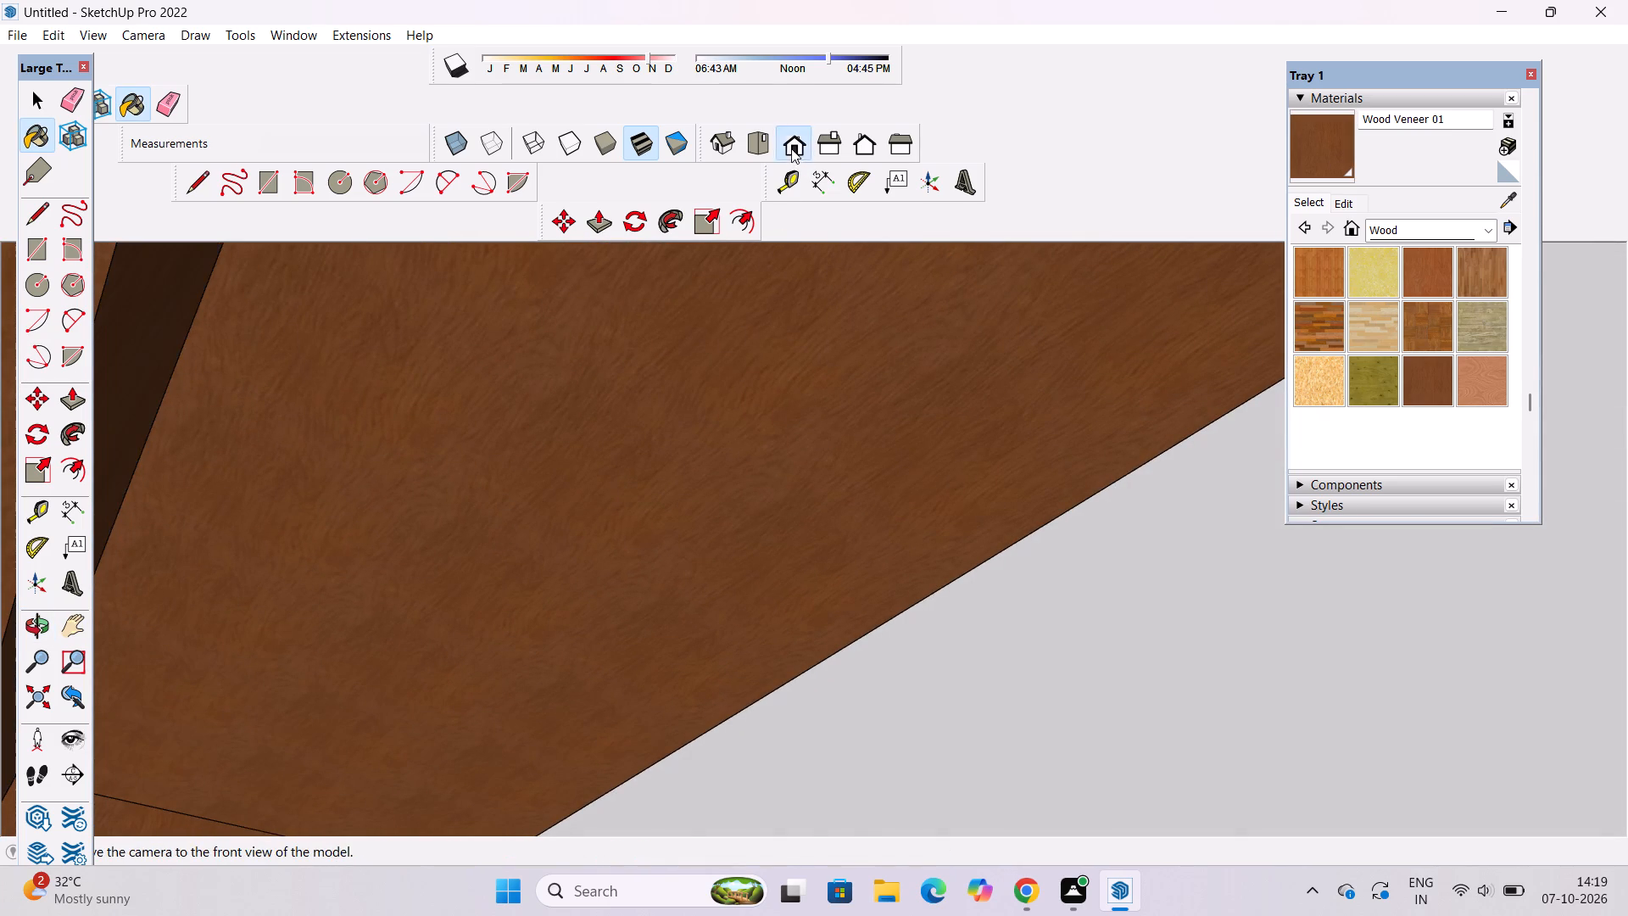
pyautogui.press('o')
pyautogui.scroll(-20, 699, 502)
pyautogui.scroll(-5, 699, 502)
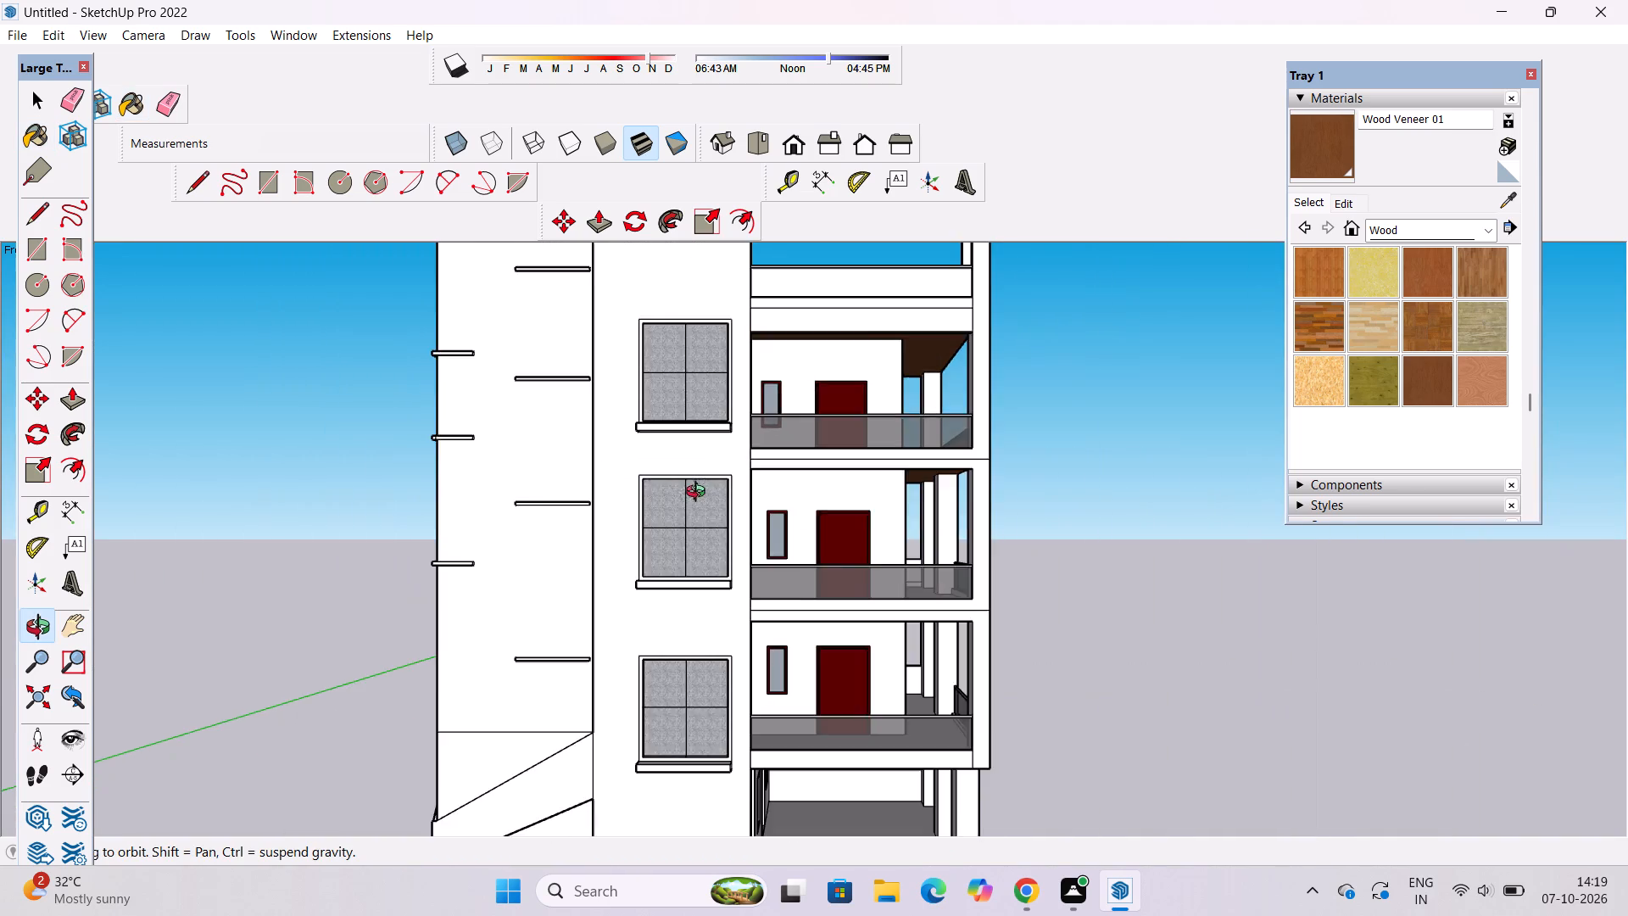
pyautogui.keyDown('shift'); pyautogui.moveTo(711, 544); pyautogui.dragTo(772, 479); pyautogui.keyUp('shift')
pyautogui.moveTo(789, 601); pyautogui.dragTo(808, 384)
pyautogui.scroll(2, 878, 414)
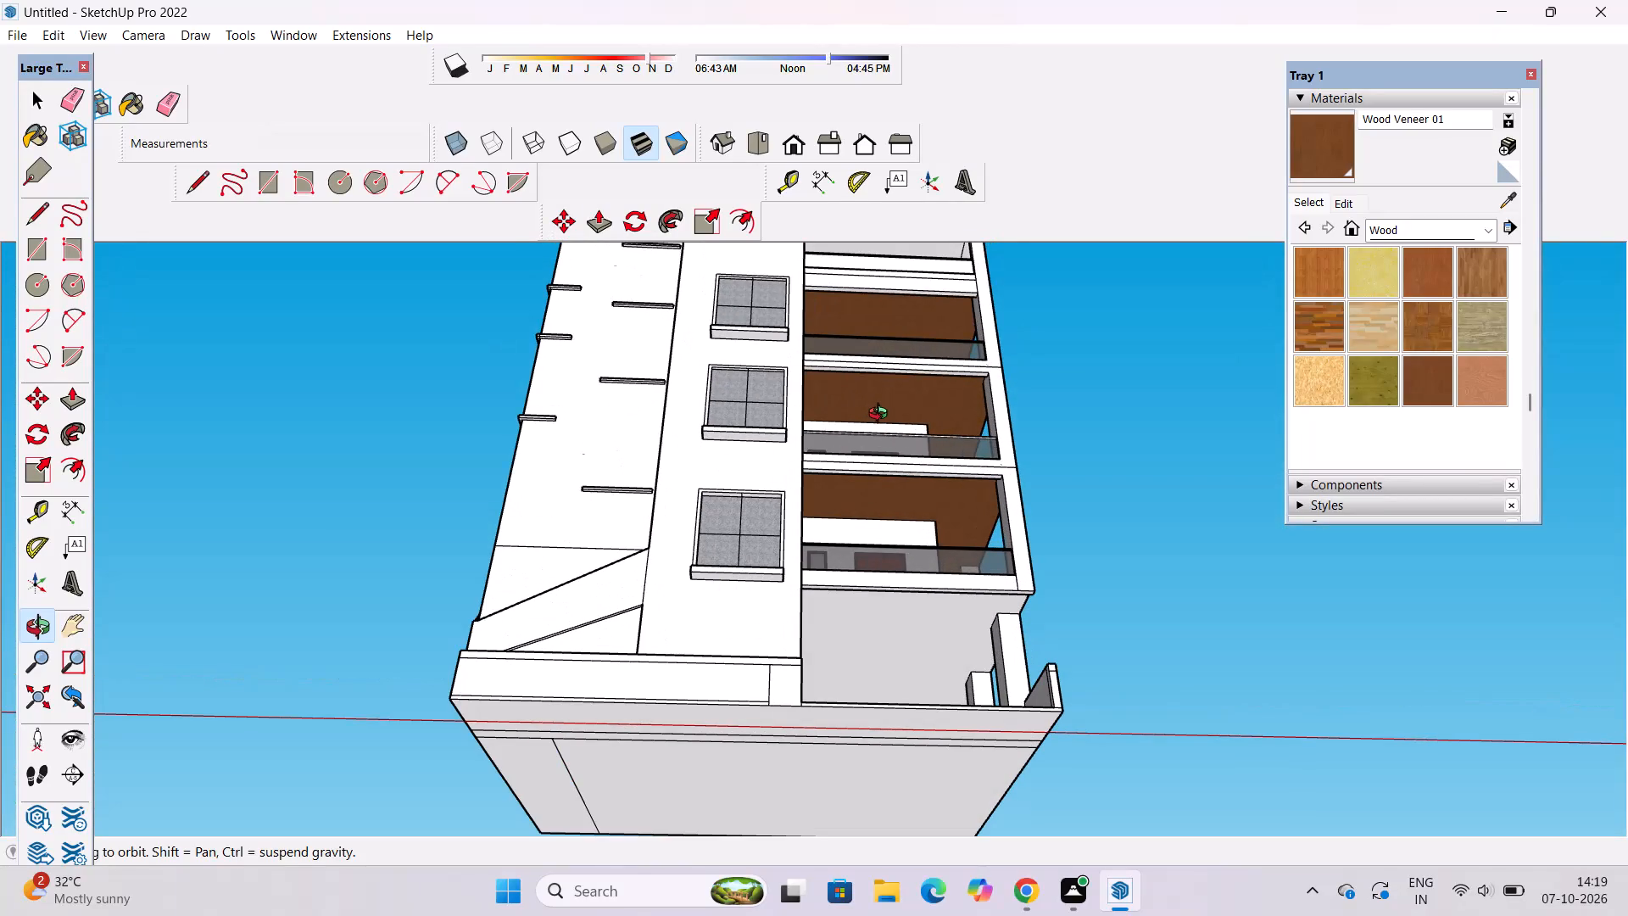
pyautogui.scroll(-2, 882, 416)
pyautogui.moveTo(938, 362); pyautogui.dragTo(872, 413)
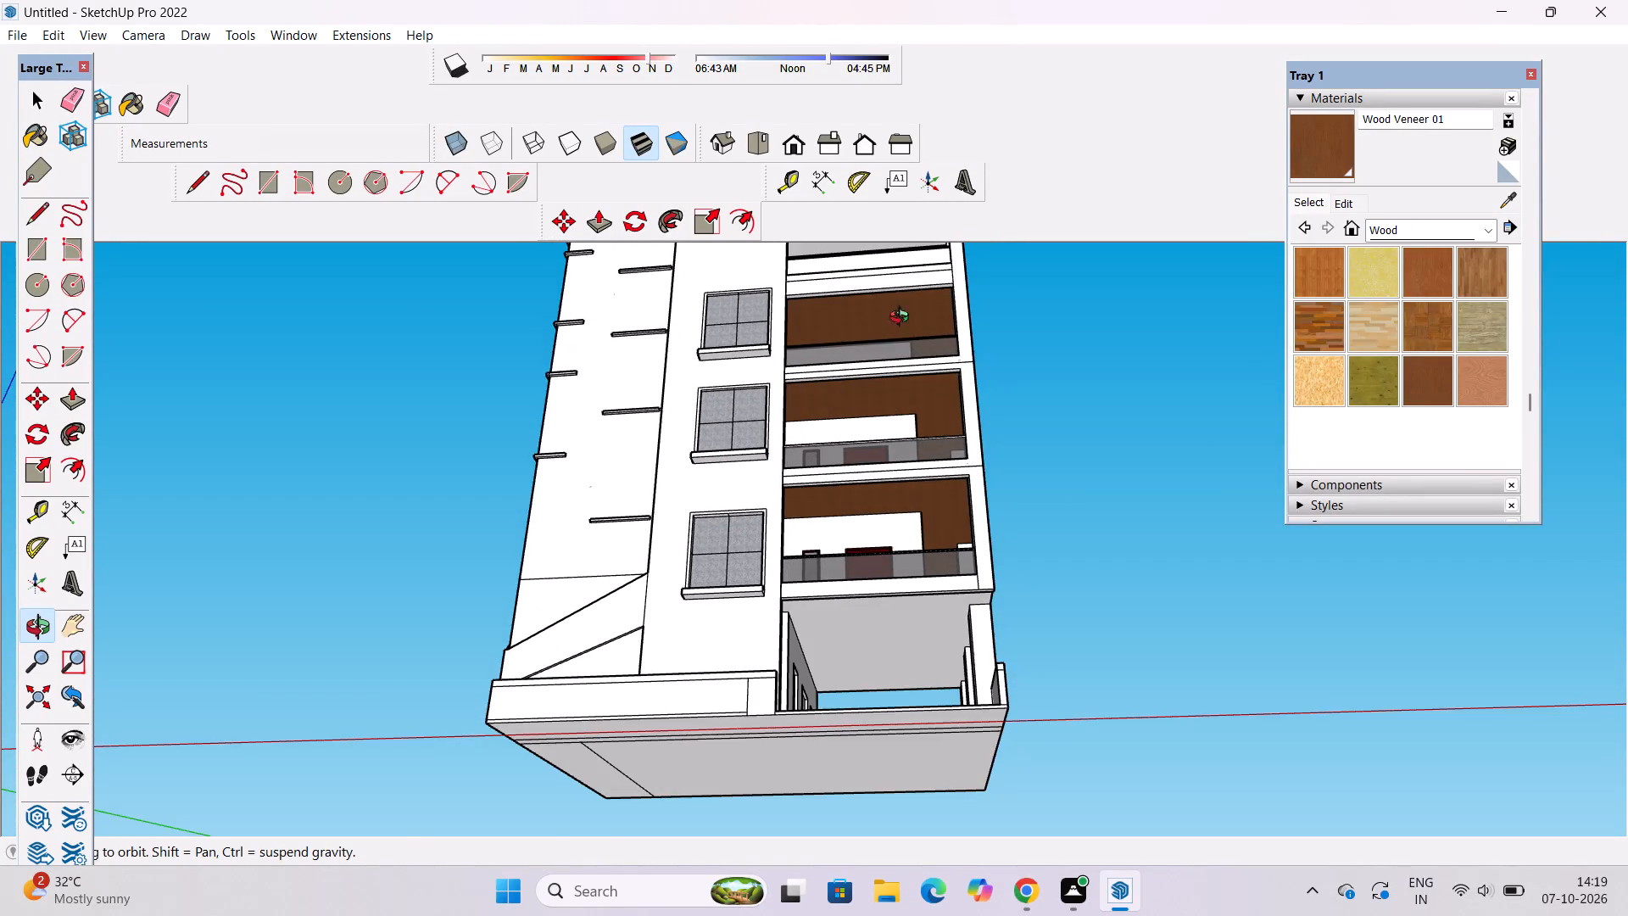
pyautogui.scroll(5, 907, 305)
pyautogui.keyDown('shift'); pyautogui.moveTo(904, 302); pyautogui.dragTo(907, 414); pyautogui.keyUp('shift')
pyautogui.moveTo(756, 416); pyautogui.dragTo(818, 377)
pyautogui.scroll(4, 827, 398)
pyautogui.keyDown('shift'); pyautogui.moveTo(825, 425); pyautogui.dragTo(765, 450); pyautogui.keyUp('shift')
pyautogui.scroll(6, 774, 489)
pyautogui.keyDown('shift'); pyautogui.moveTo(752, 502); pyautogui.dragTo(691, 530); pyautogui.keyUp('shift')
pyautogui.moveTo(686, 529); pyautogui.dragTo(726, 502)
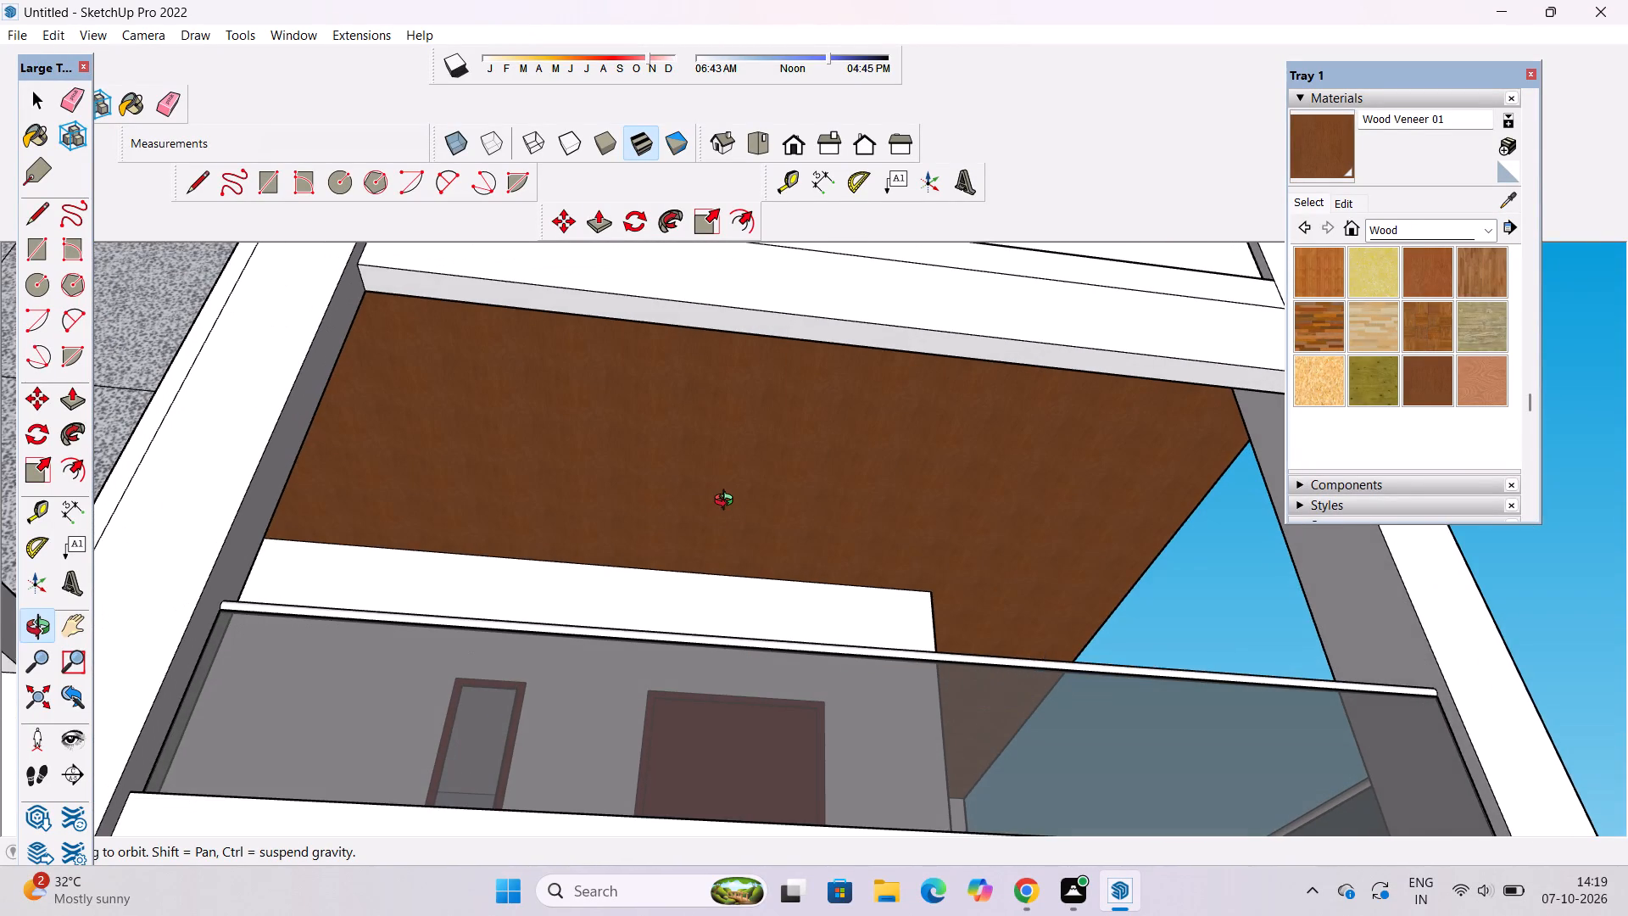
pyautogui.click(728, 502)
pyautogui.moveTo(693, 506); pyautogui.dragTo(713, 490)
pyautogui.keyDown('shift'); pyautogui.moveTo(711, 491); pyautogui.dragTo(601, 499); pyautogui.keyUp('shift')
pyautogui.keyDown('shift'); pyautogui.moveTo(601, 499); pyautogui.dragTo(608, 496); pyautogui.keyUp('shift')
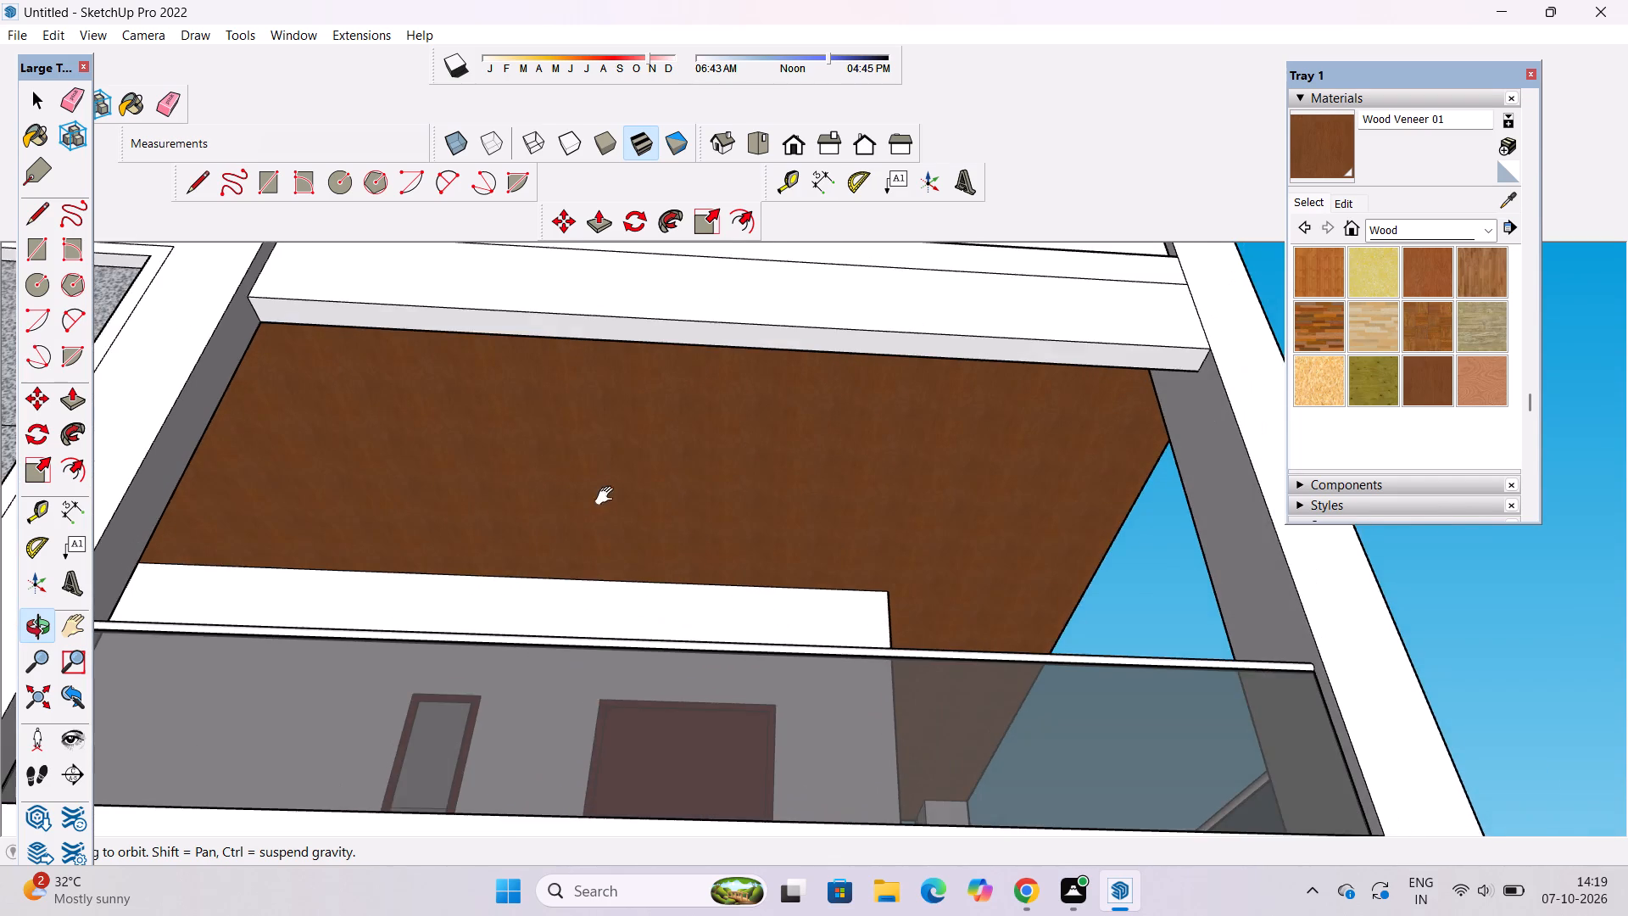
pyautogui.keyDown('shift'); pyautogui.moveTo(608, 496); pyautogui.dragTo(706, 468); pyautogui.keyUp('shift')
pyautogui.moveTo(685, 471); pyautogui.dragTo(696, 486)
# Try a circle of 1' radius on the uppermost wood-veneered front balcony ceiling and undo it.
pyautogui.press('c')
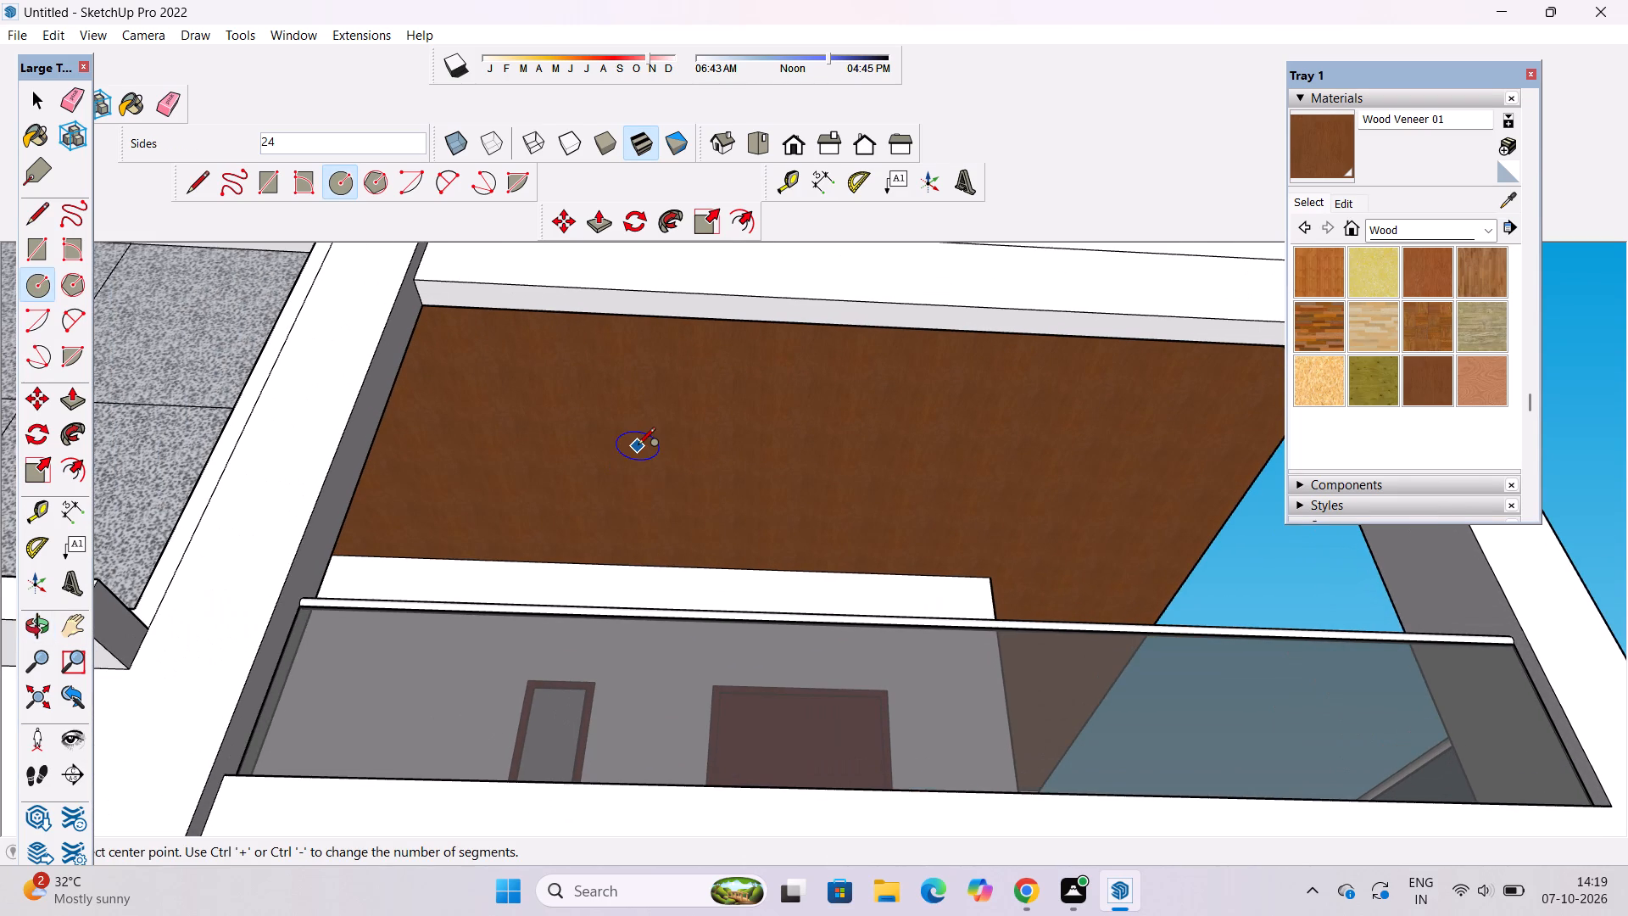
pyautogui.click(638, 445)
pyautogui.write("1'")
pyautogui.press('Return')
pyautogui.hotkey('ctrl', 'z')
# Draw a circle of 2' radius near the window-side end of the uppermost wood-veneered front balcony ceiling.
pyautogui.click(497, 450)
pyautogui.write("2'")
pyautogui.press('Return')
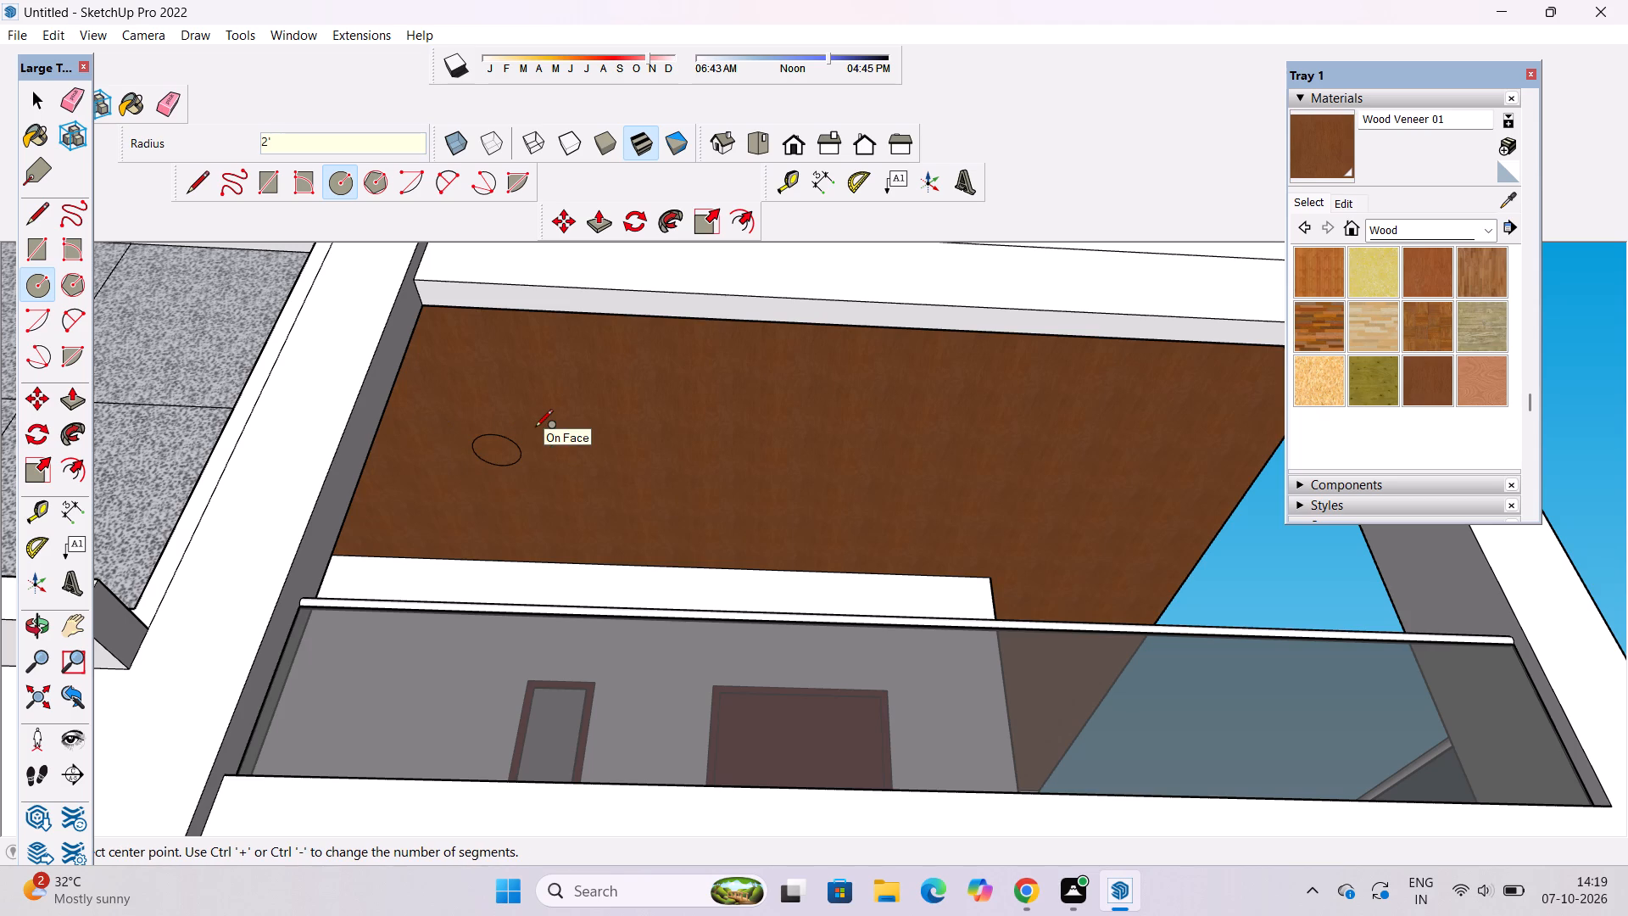
# Copy the circle twice along the length of the uppermost front balcony ceiling at 23' spacing.
pyautogui.press('space')
pyautogui.doubleClick(504, 450)
pyautogui.scroll(-6, 504, 450)
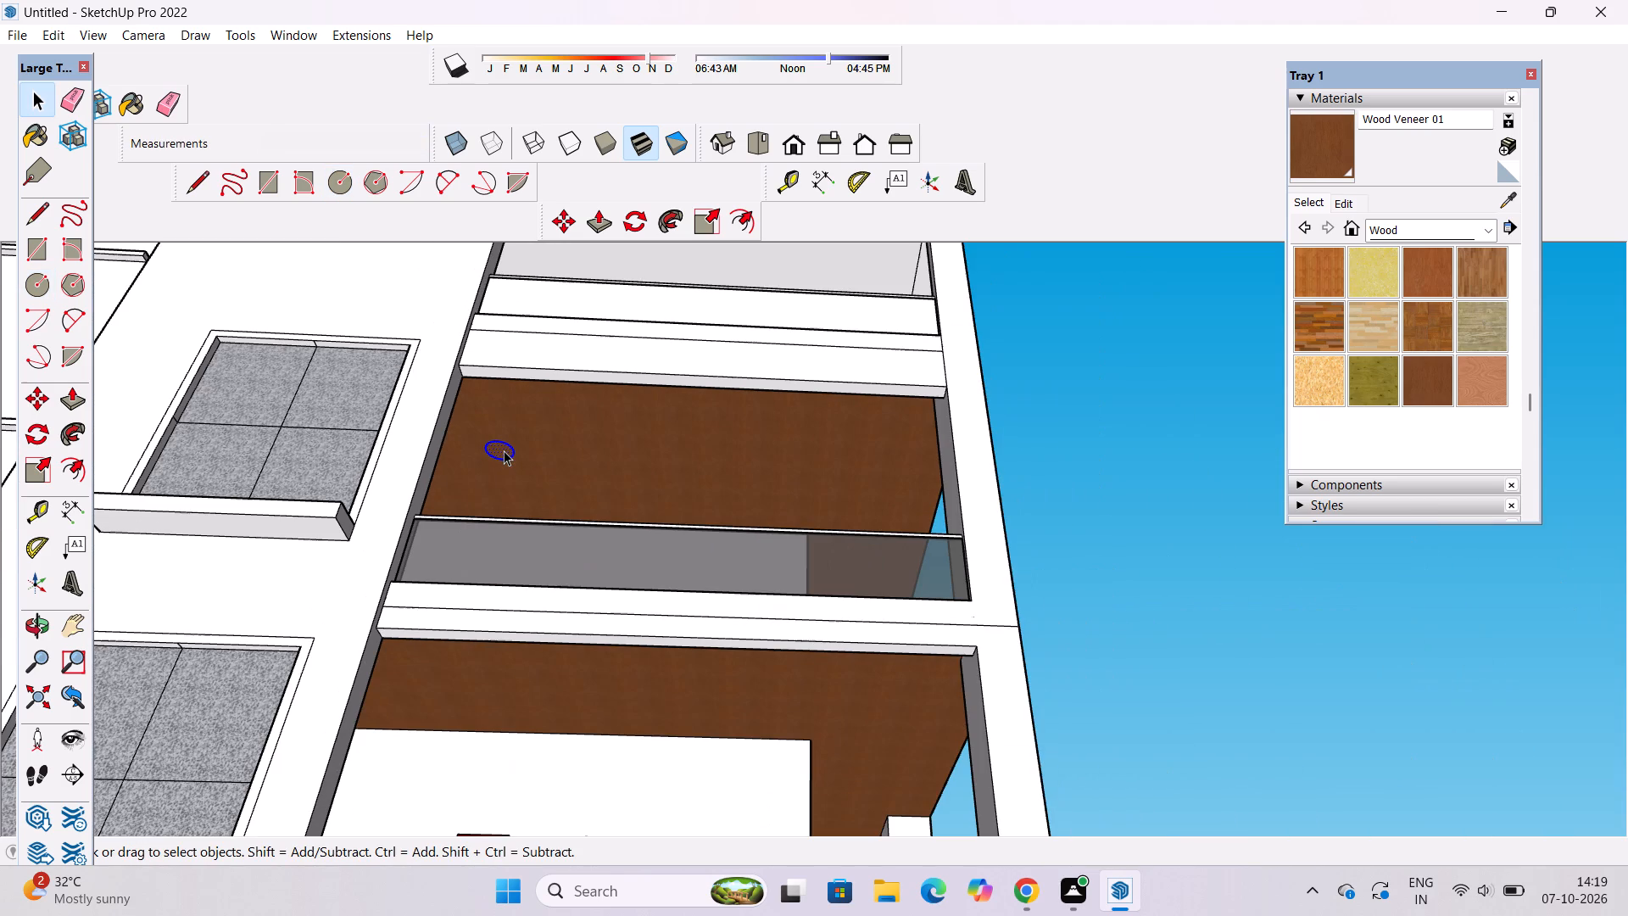
pyautogui.press('m')
pyautogui.scroll(3, 499, 461)
pyautogui.click(522, 451)
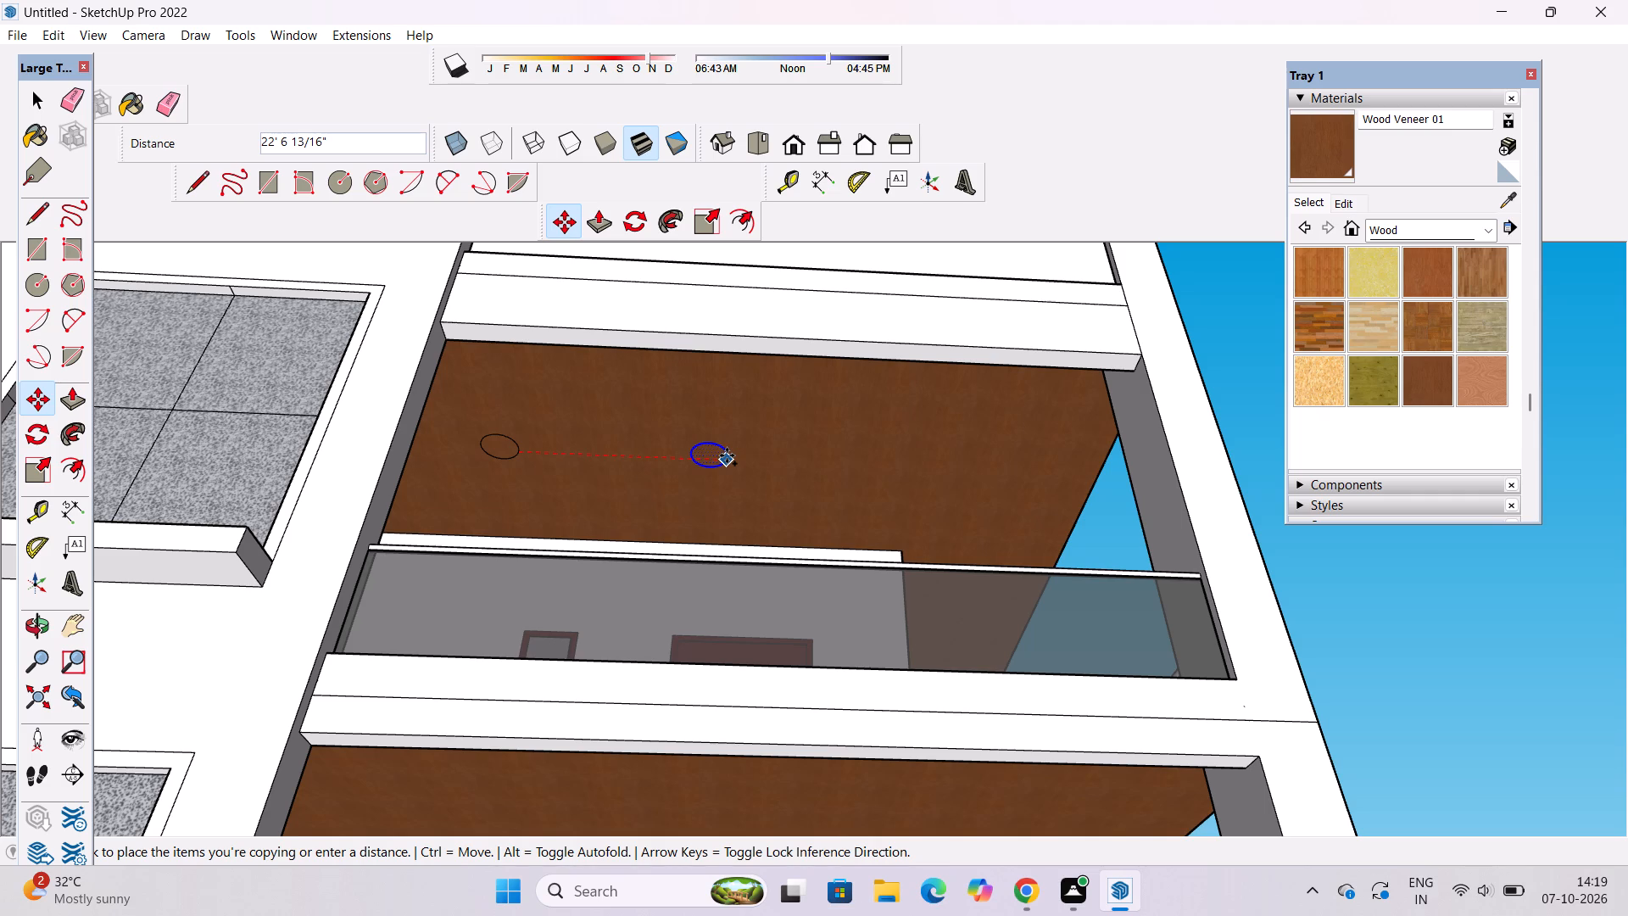
pyautogui.press('2')
pyautogui.write("3'")
pyautogui.press('Return')
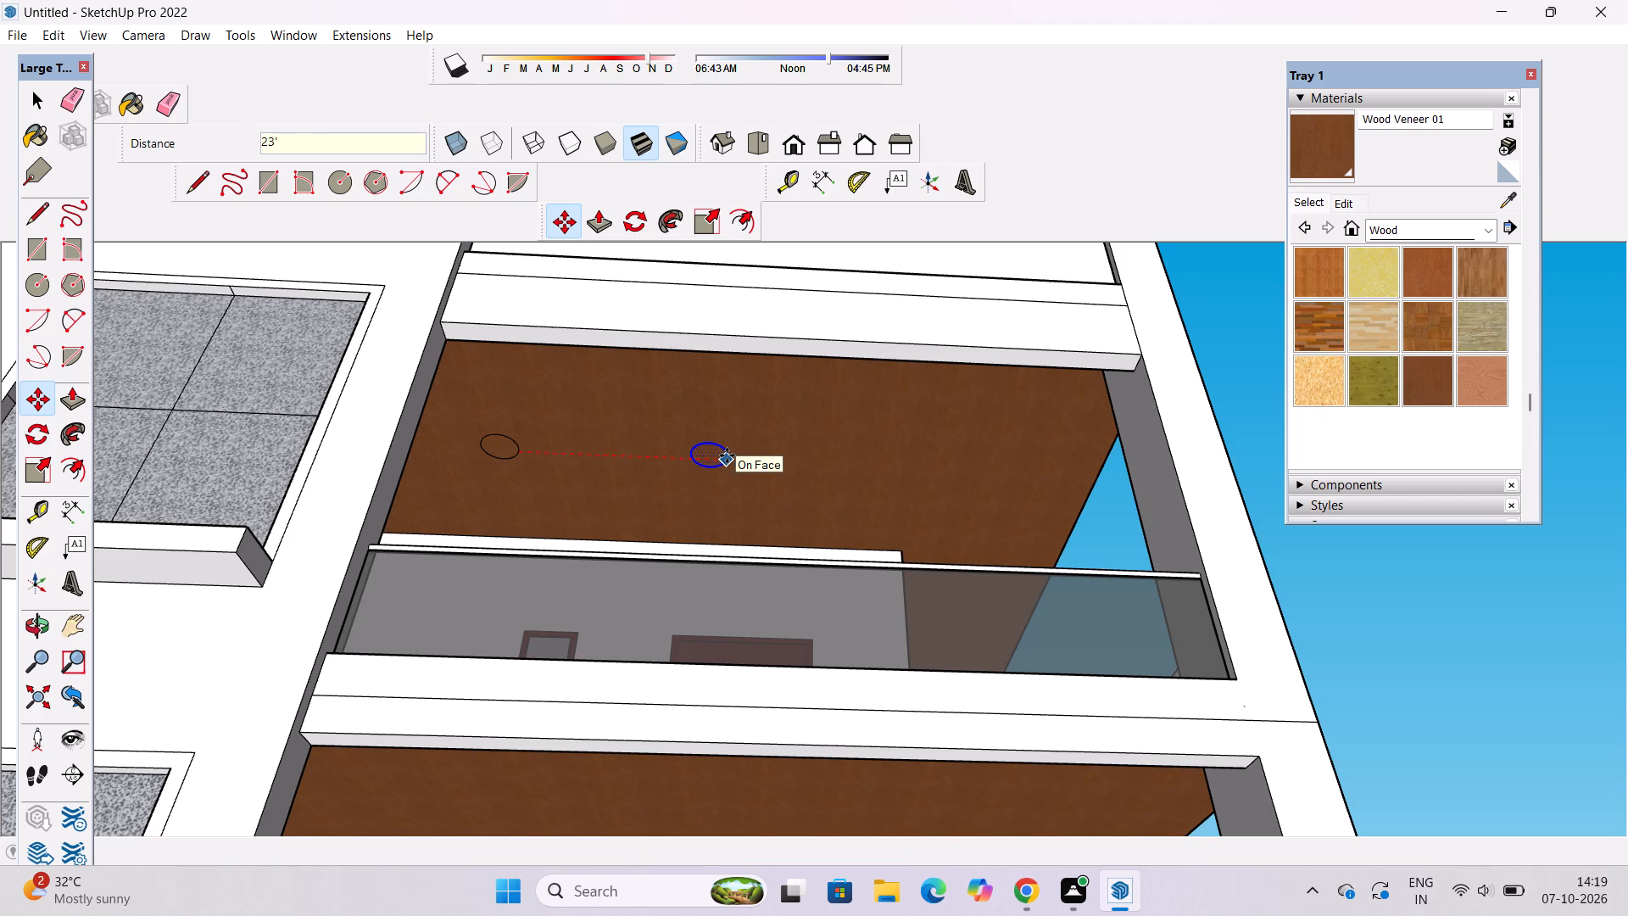
pyautogui.write('*2')
pyautogui.press('Return')
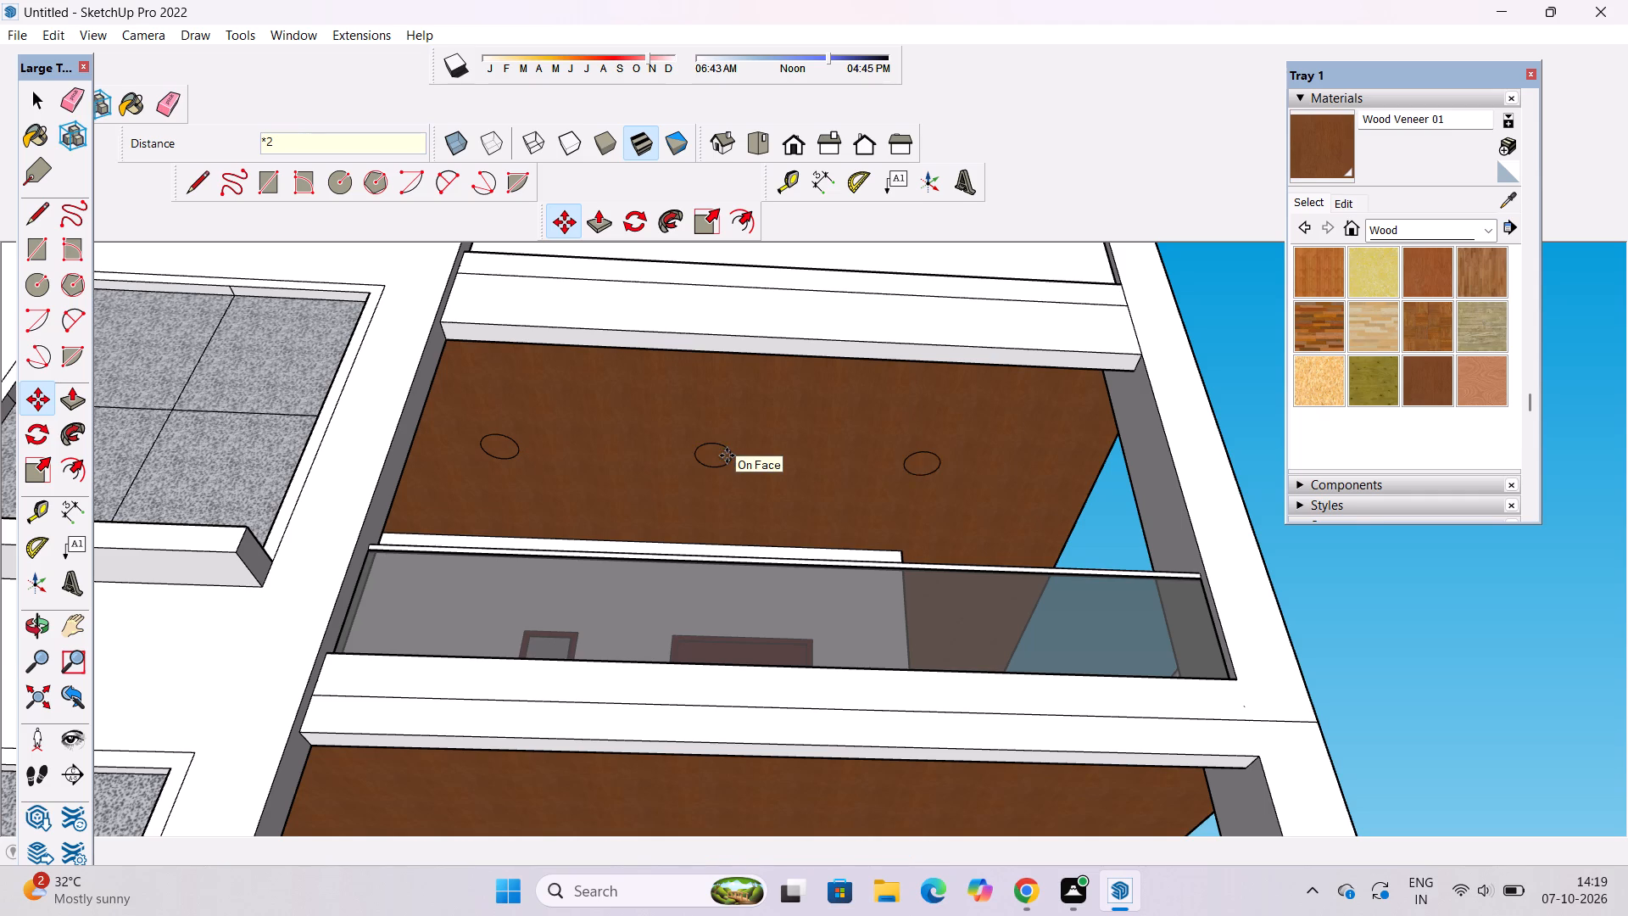
pyautogui.scroll(-4, 734, 455)
pyautogui.press('space')
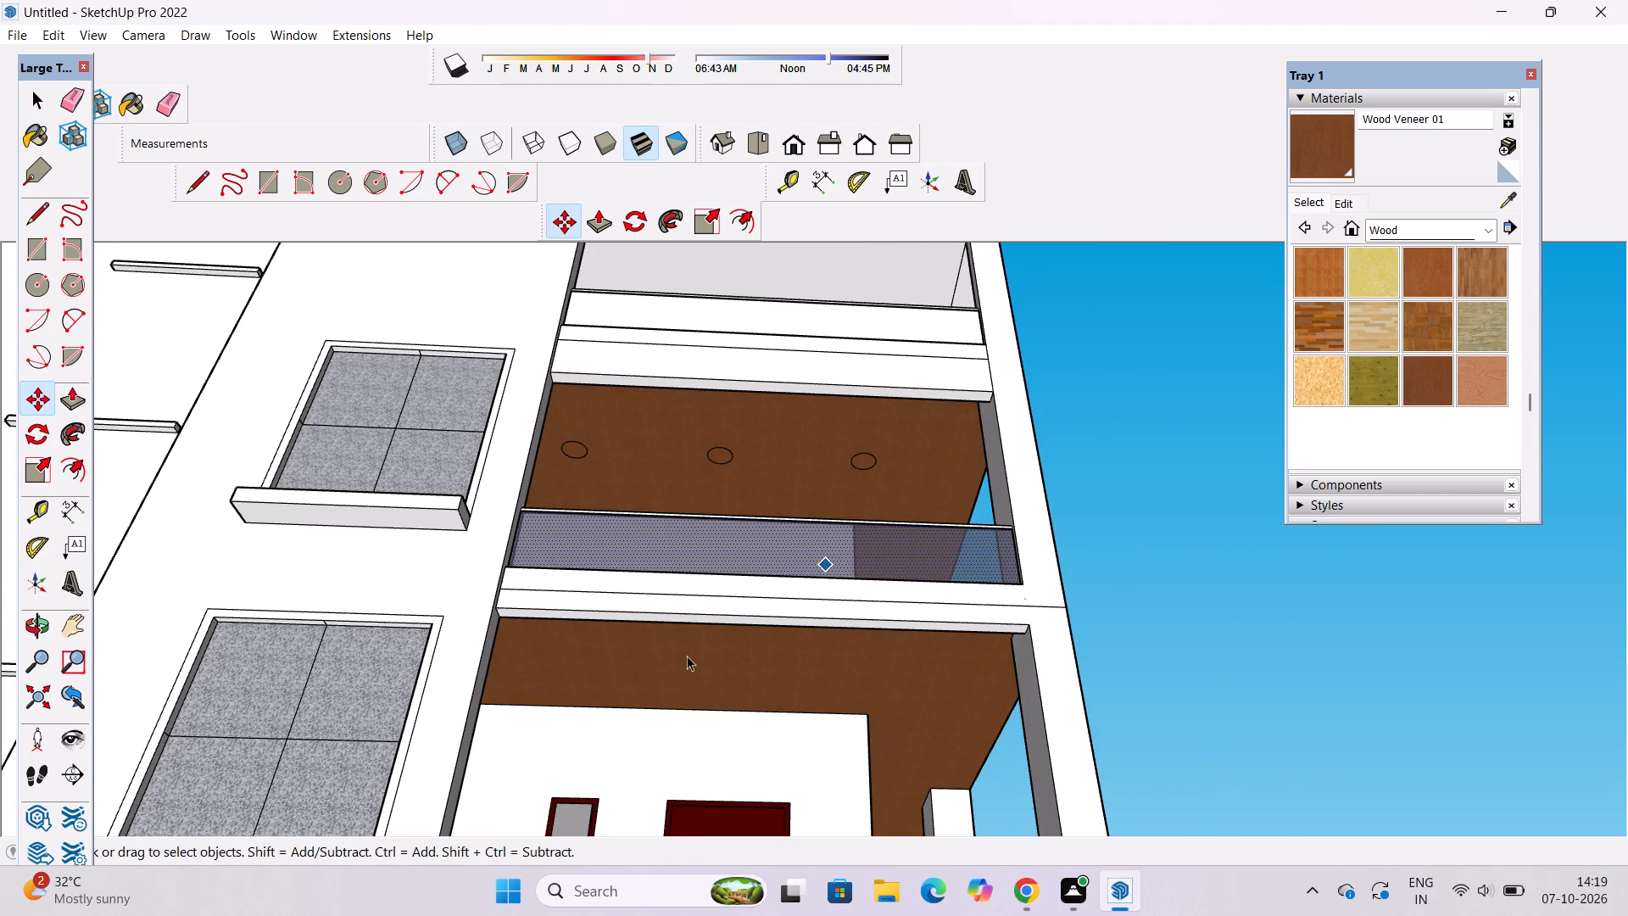
# Draw a circle of 2' radius near the window-side end of the middle front balcony ceiling.
pyautogui.scroll(5, 607, 679)
pyautogui.press('c')
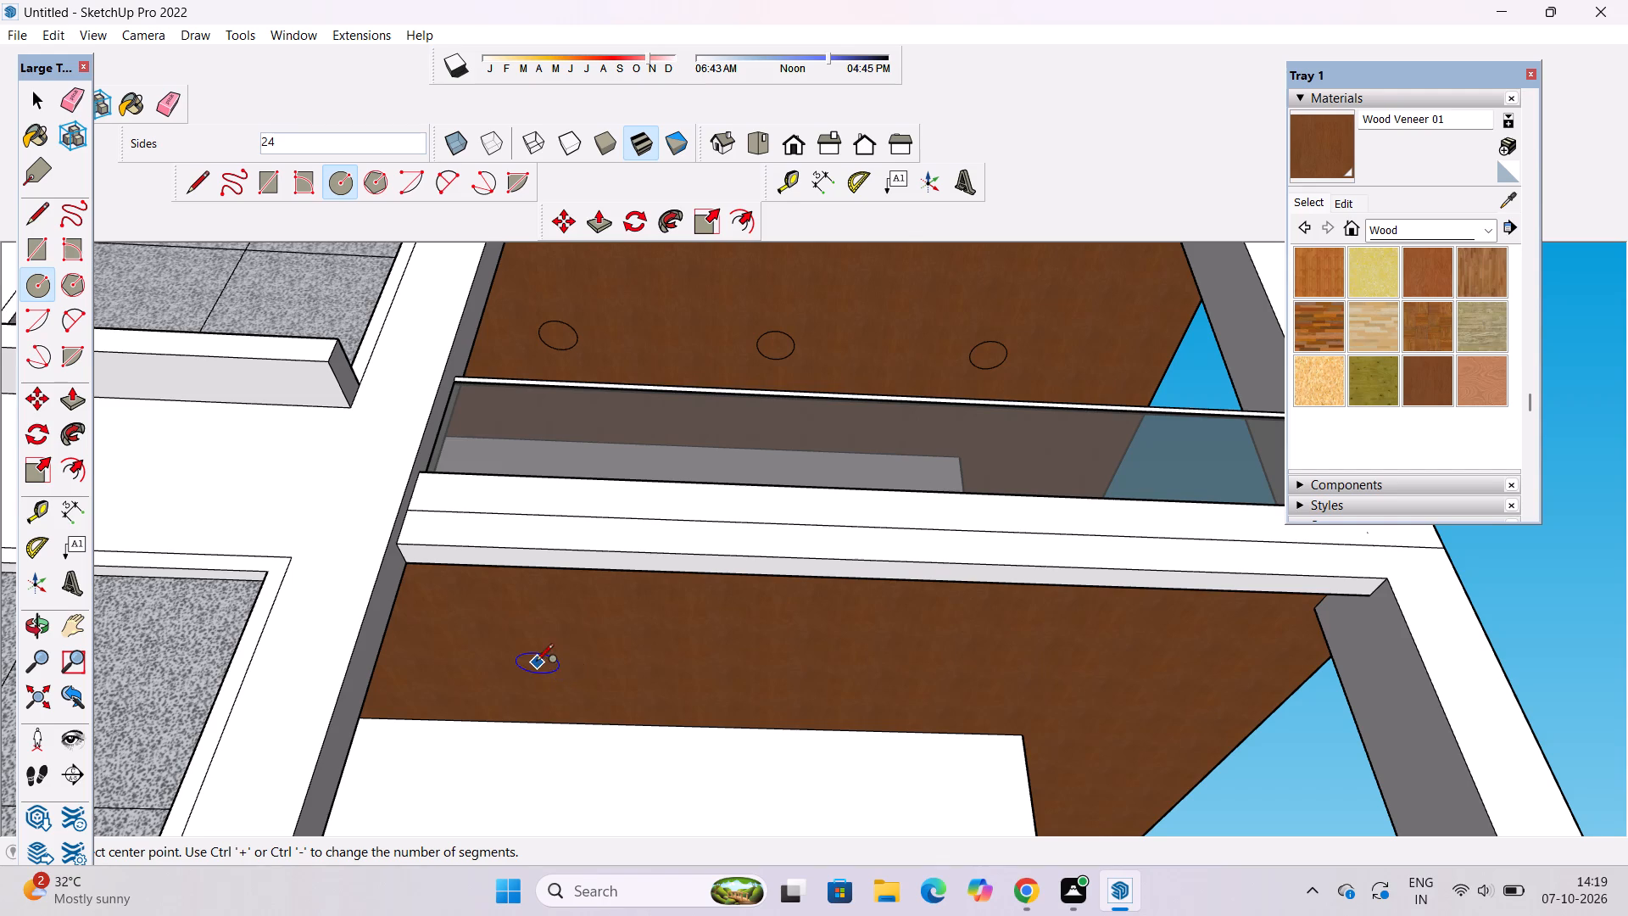
pyautogui.click(516, 651)
pyautogui.write("2'")
pyautogui.press('Return')
# Copy the circle twice along the length of the middle front balcony ceiling at 23' spacing.
pyautogui.press('space')
pyautogui.doubleClick(521, 659)
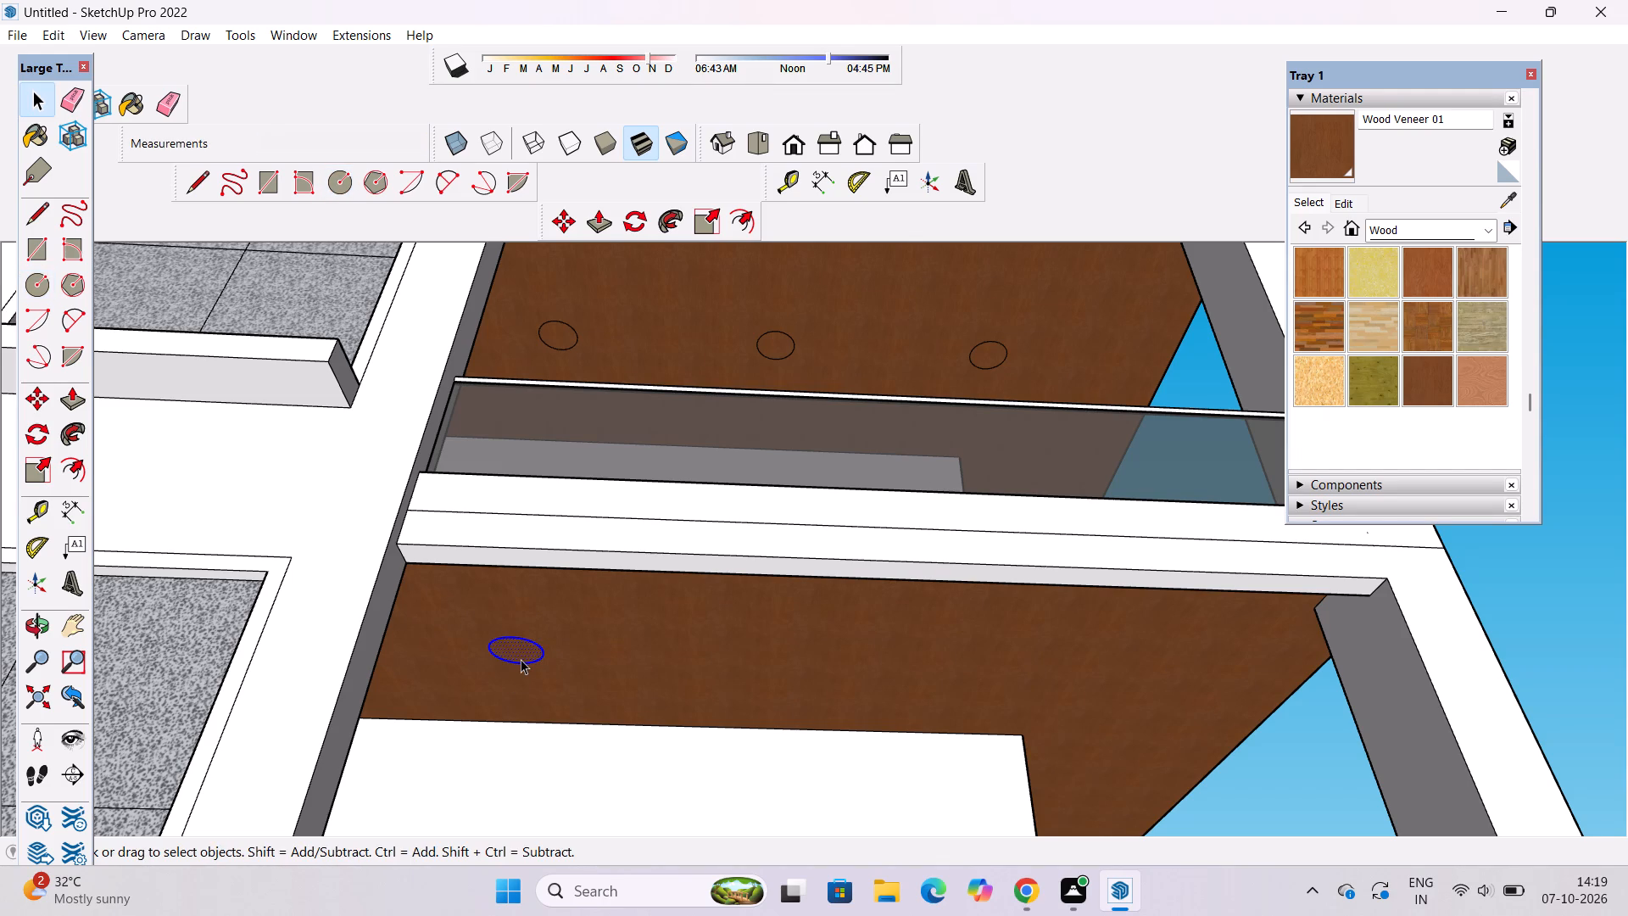
pyautogui.press('m')
pyautogui.click(541, 656)
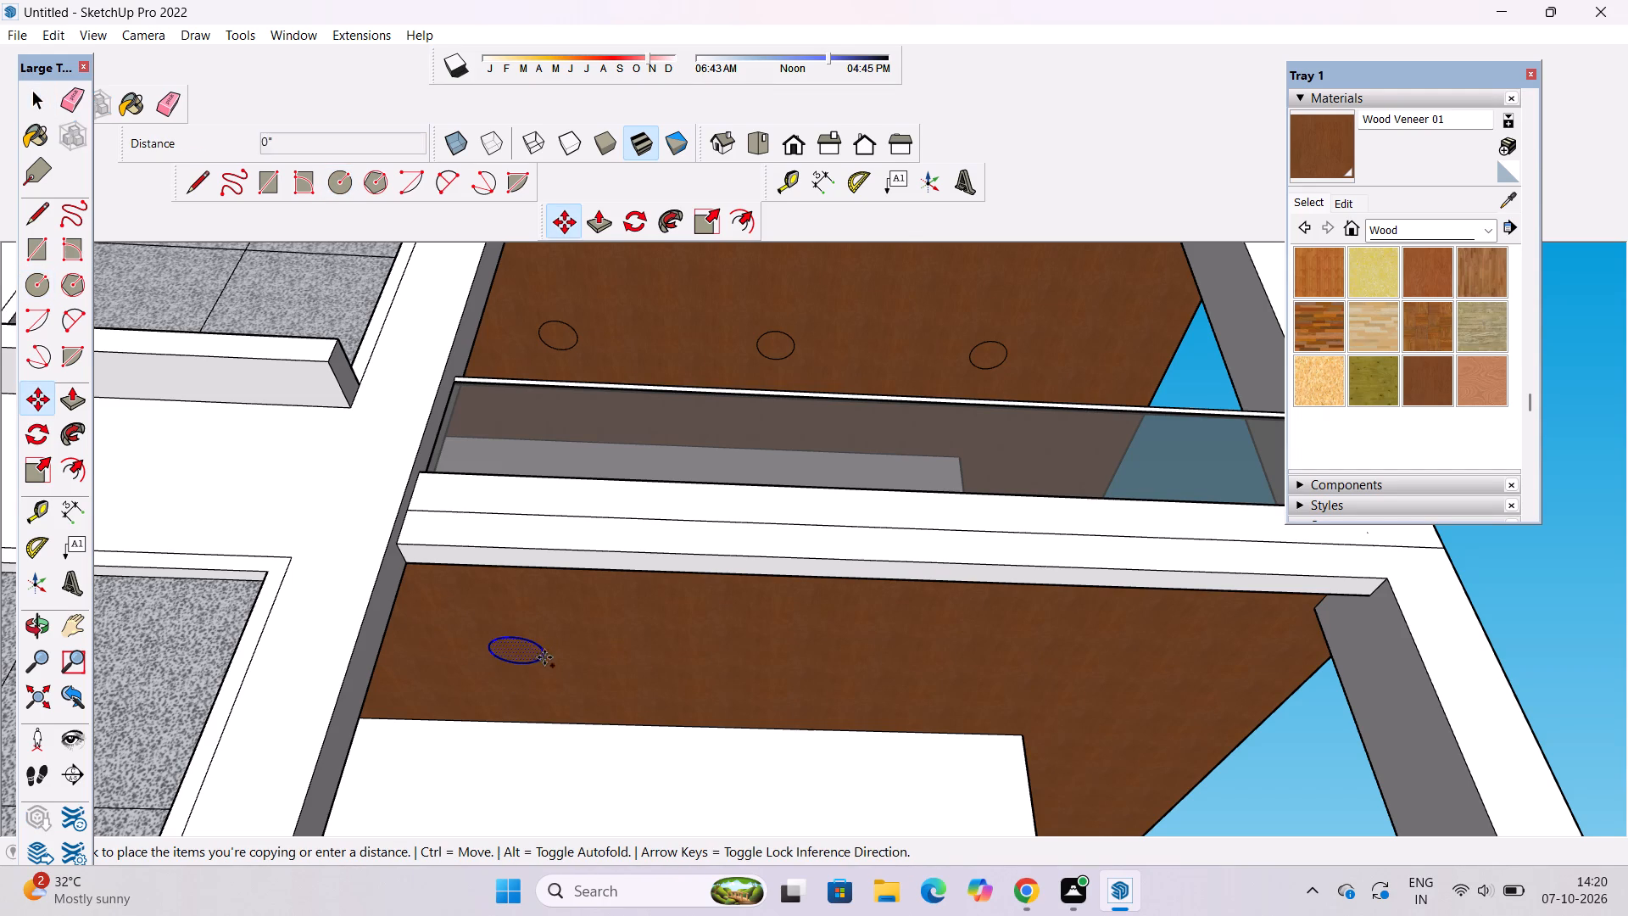
pyautogui.write("23'")
pyautogui.press('Return')
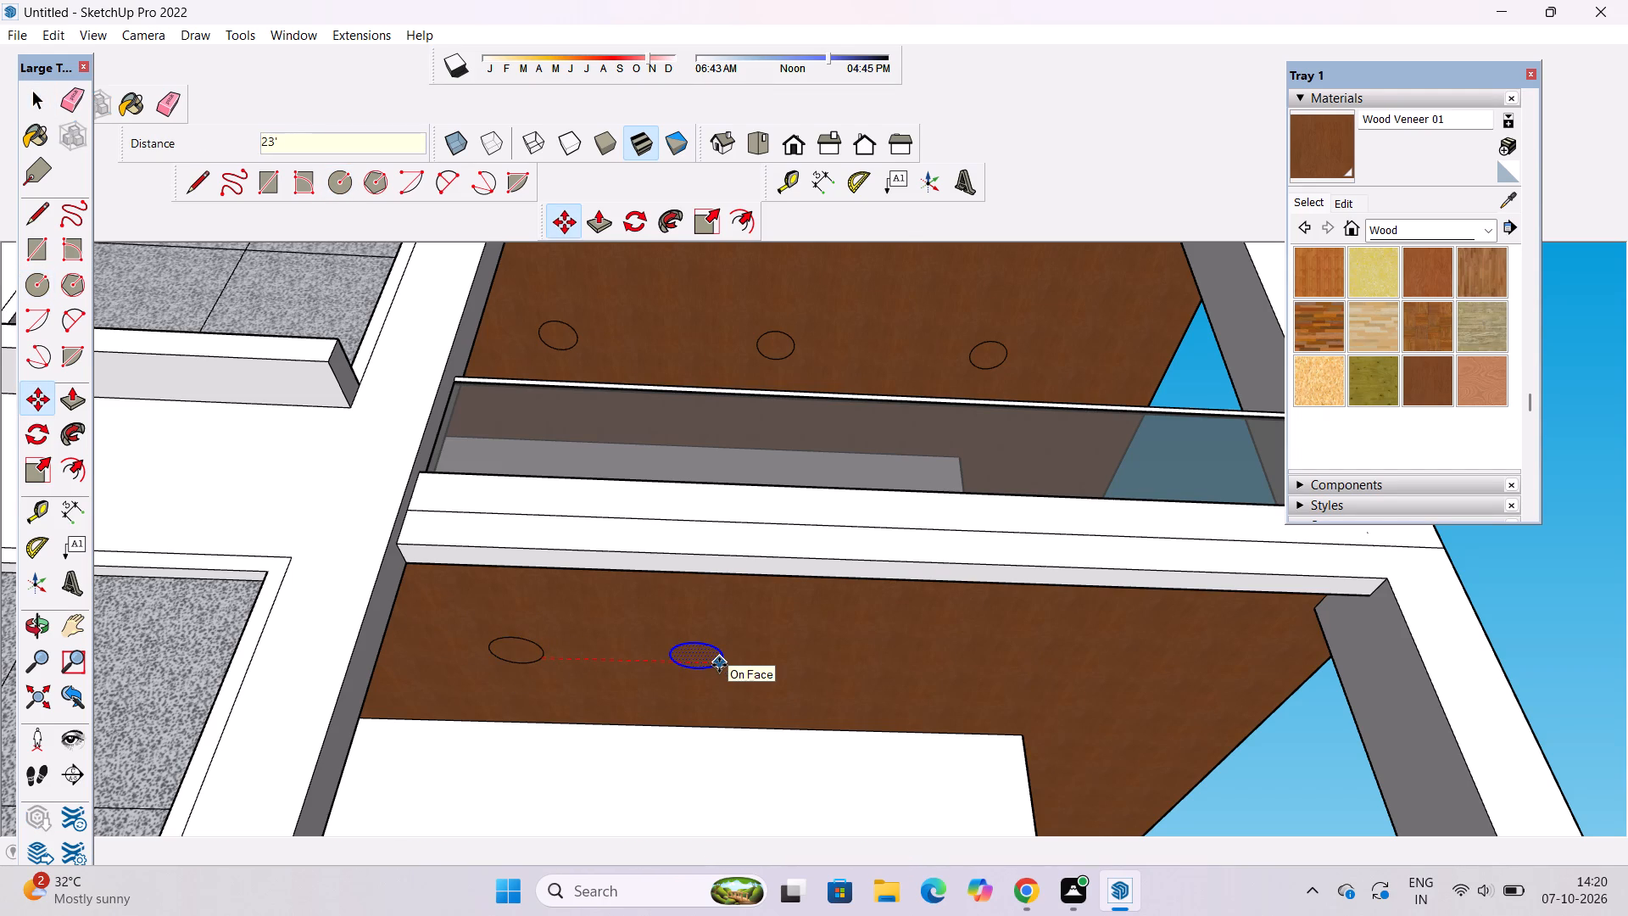
pyautogui.write('*2')
pyautogui.press('Return')
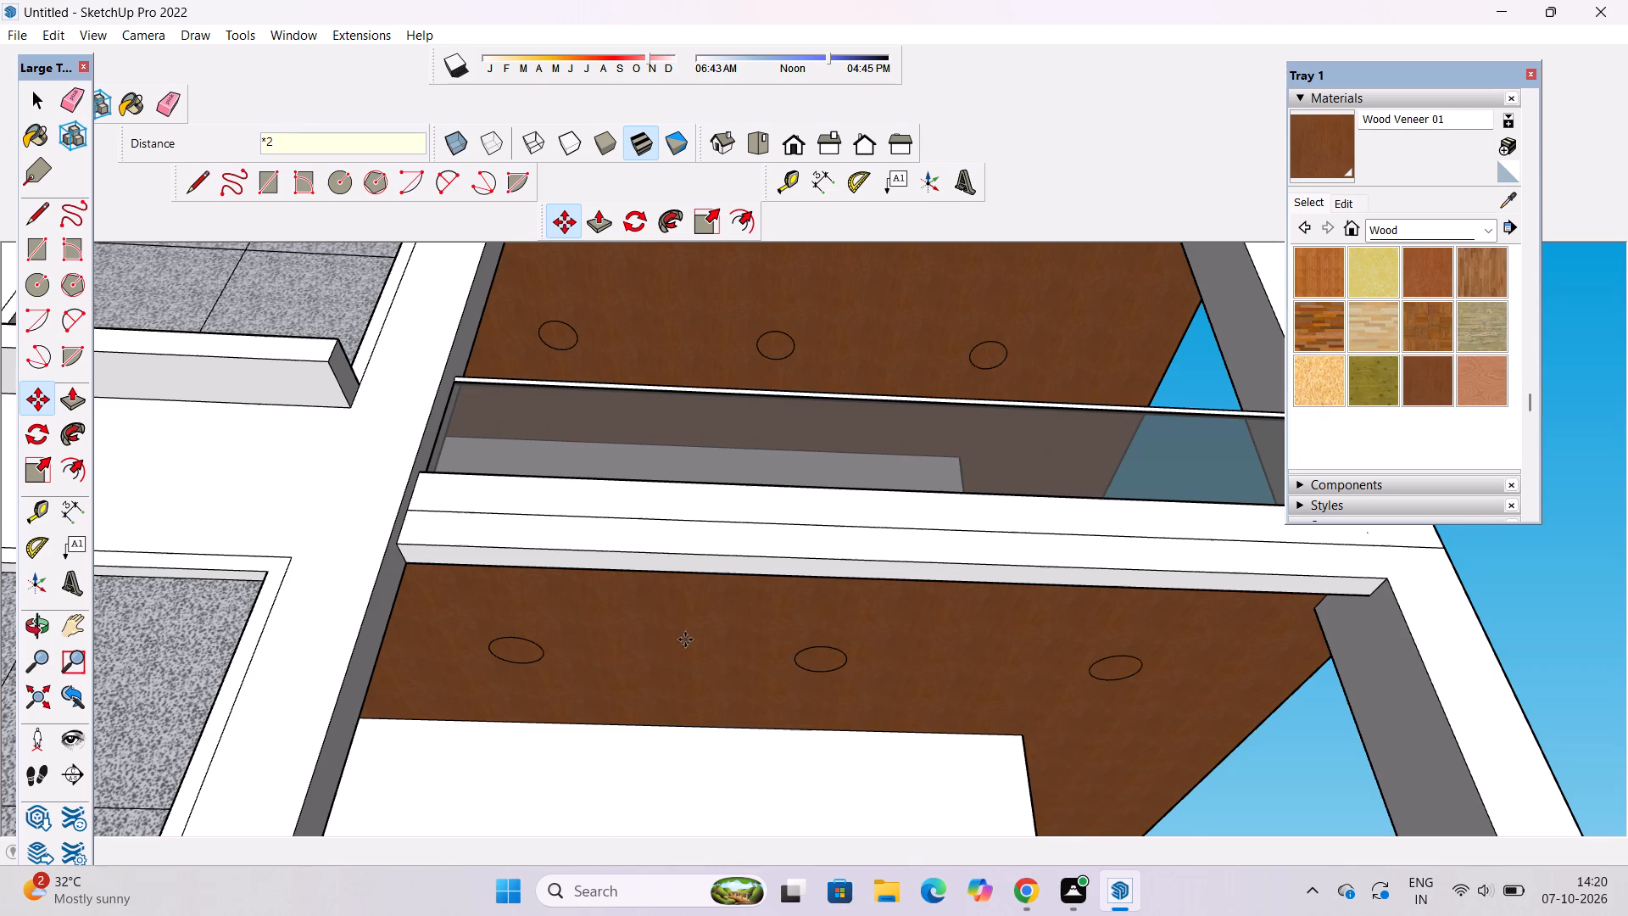
pyautogui.scroll(-8, 679, 634)
pyautogui.press('space')
# Draw a circle of 2' radius near the window-side end of the lowest front balcony ceiling.
pyautogui.press('o')
pyautogui.scroll(-3, 890, 603)
pyautogui.moveTo(848, 540); pyautogui.dragTo(847, 557)
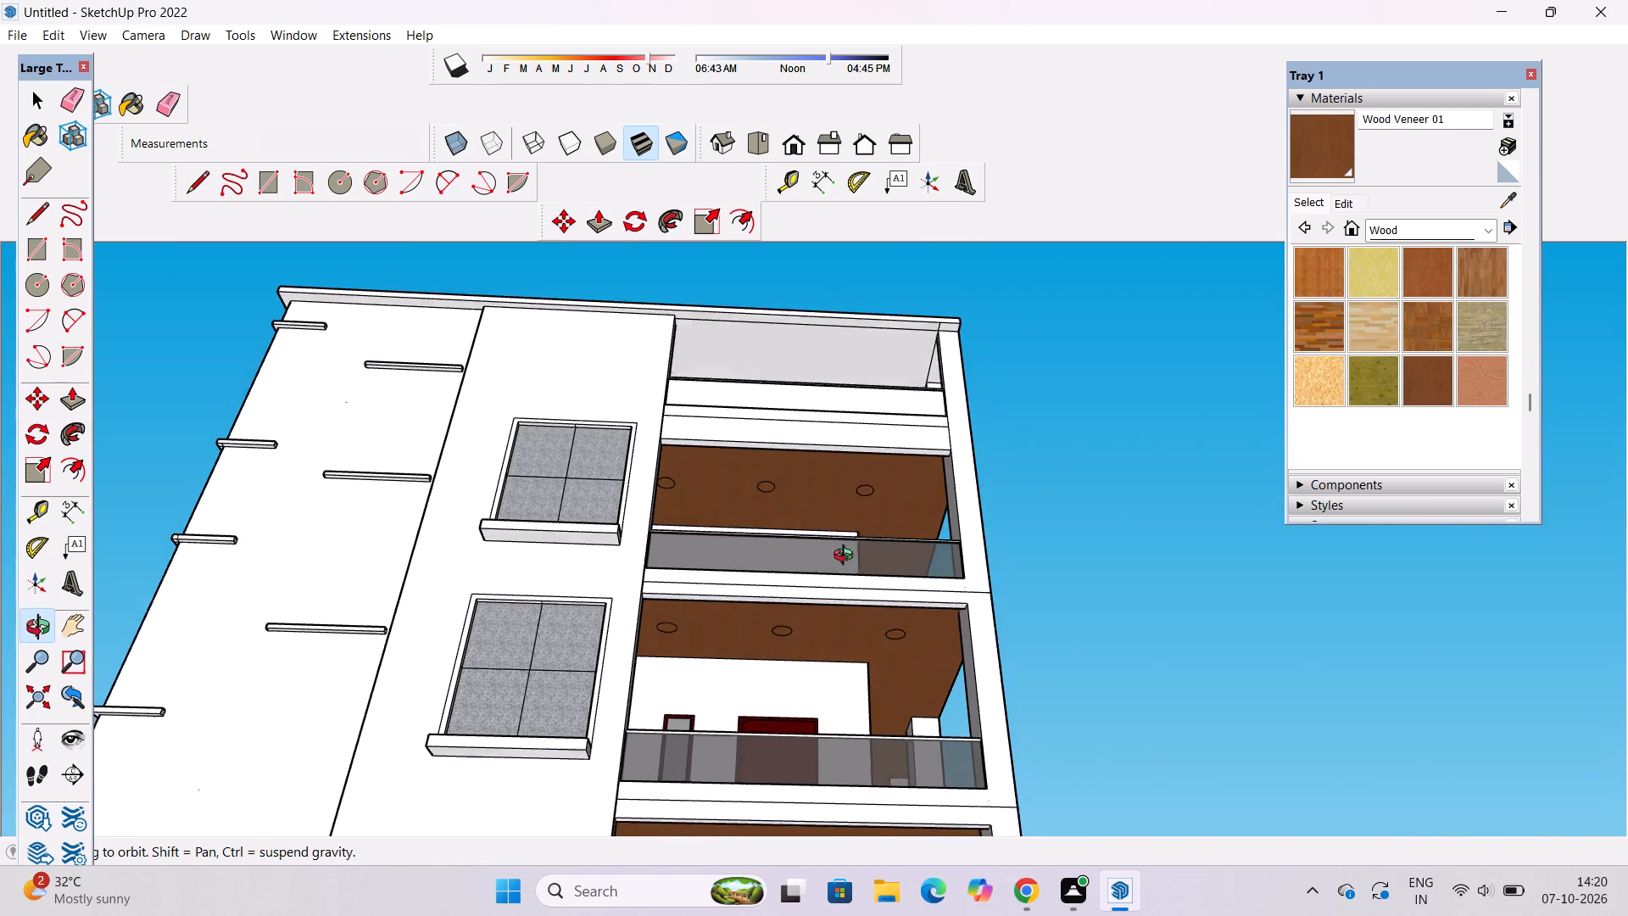
pyautogui.moveTo(847, 557); pyautogui.dragTo(846, 595)
pyautogui.keyDown('shift'); pyautogui.moveTo(845, 694); pyautogui.dragTo(855, 532); pyautogui.keyUp('shift')
pyautogui.keyDown('shift'); pyautogui.moveTo(836, 640); pyautogui.dragTo(830, 655); pyautogui.keyUp('shift')
pyautogui.moveTo(831, 686); pyautogui.dragTo(783, 623)
pyautogui.scroll(4, 761, 645)
pyautogui.keyDown('shift'); pyautogui.moveTo(761, 653); pyautogui.dragTo(770, 697); pyautogui.keyUp('shift')
pyautogui.moveTo(697, 701); pyautogui.dragTo(718, 647)
pyautogui.scroll(2, 717, 638)
pyautogui.keyDown('shift'); pyautogui.moveTo(717, 645); pyautogui.dragTo(718, 681); pyautogui.keyUp('shift')
pyautogui.keyDown('shift'); pyautogui.moveTo(690, 646); pyautogui.dragTo(694, 632); pyautogui.keyUp('shift')
pyautogui.keyDown('shift'); pyautogui.moveTo(693, 626); pyautogui.dragTo(689, 698); pyautogui.keyUp('shift')
pyautogui.scroll(2, 689, 696)
pyautogui.press('c')
pyautogui.click(598, 728)
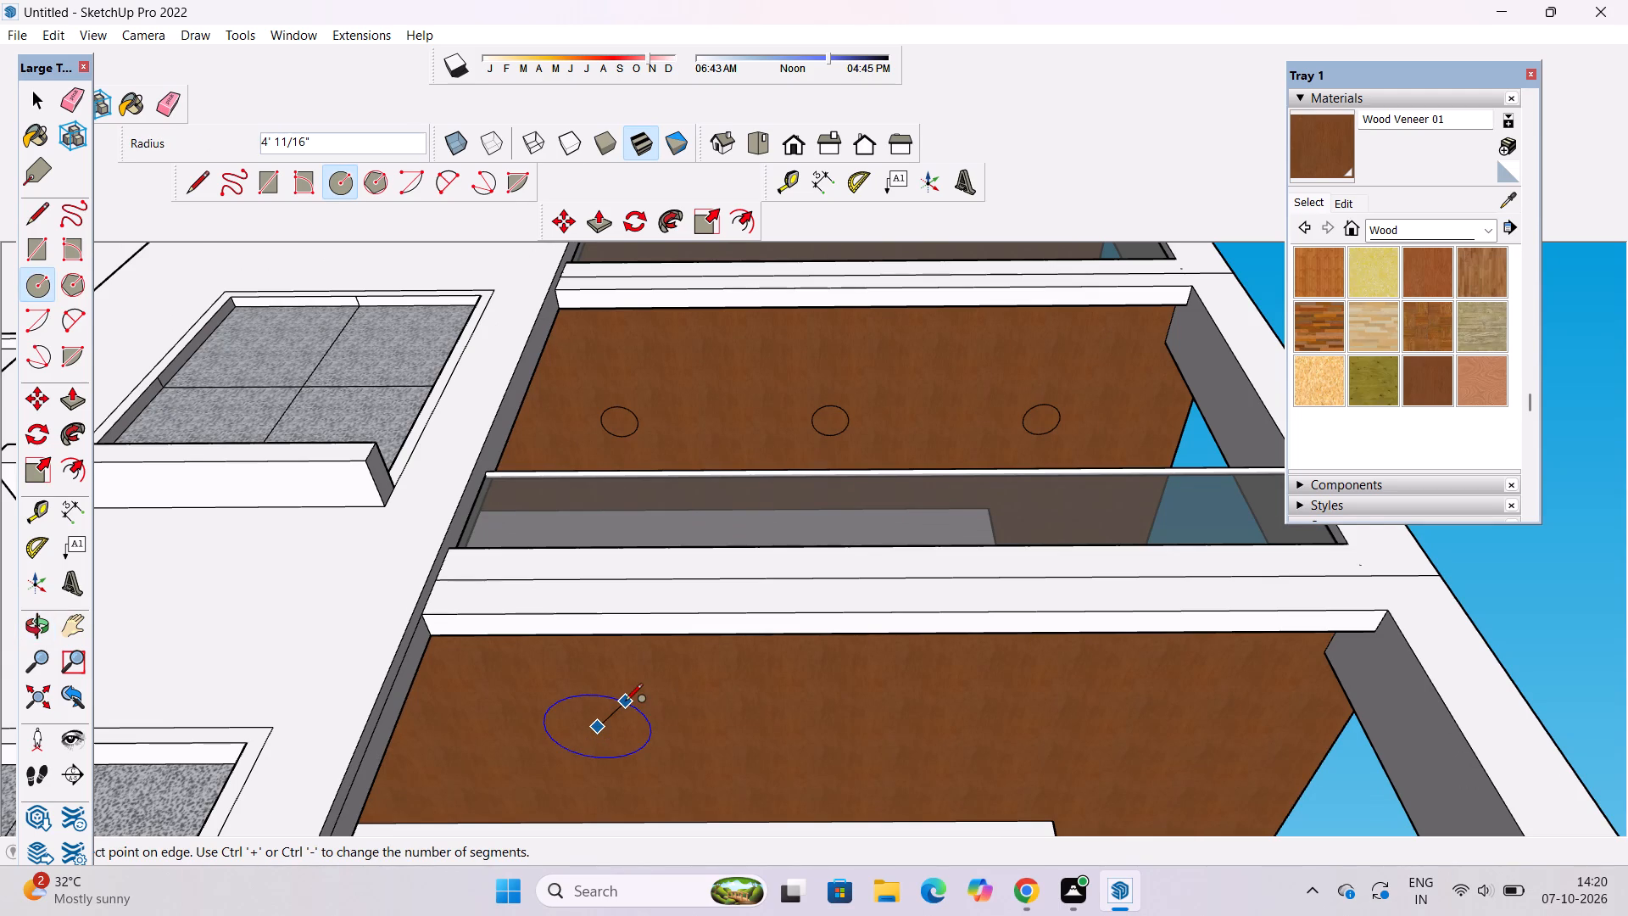
pyautogui.write("2'")
pyautogui.press('Return')
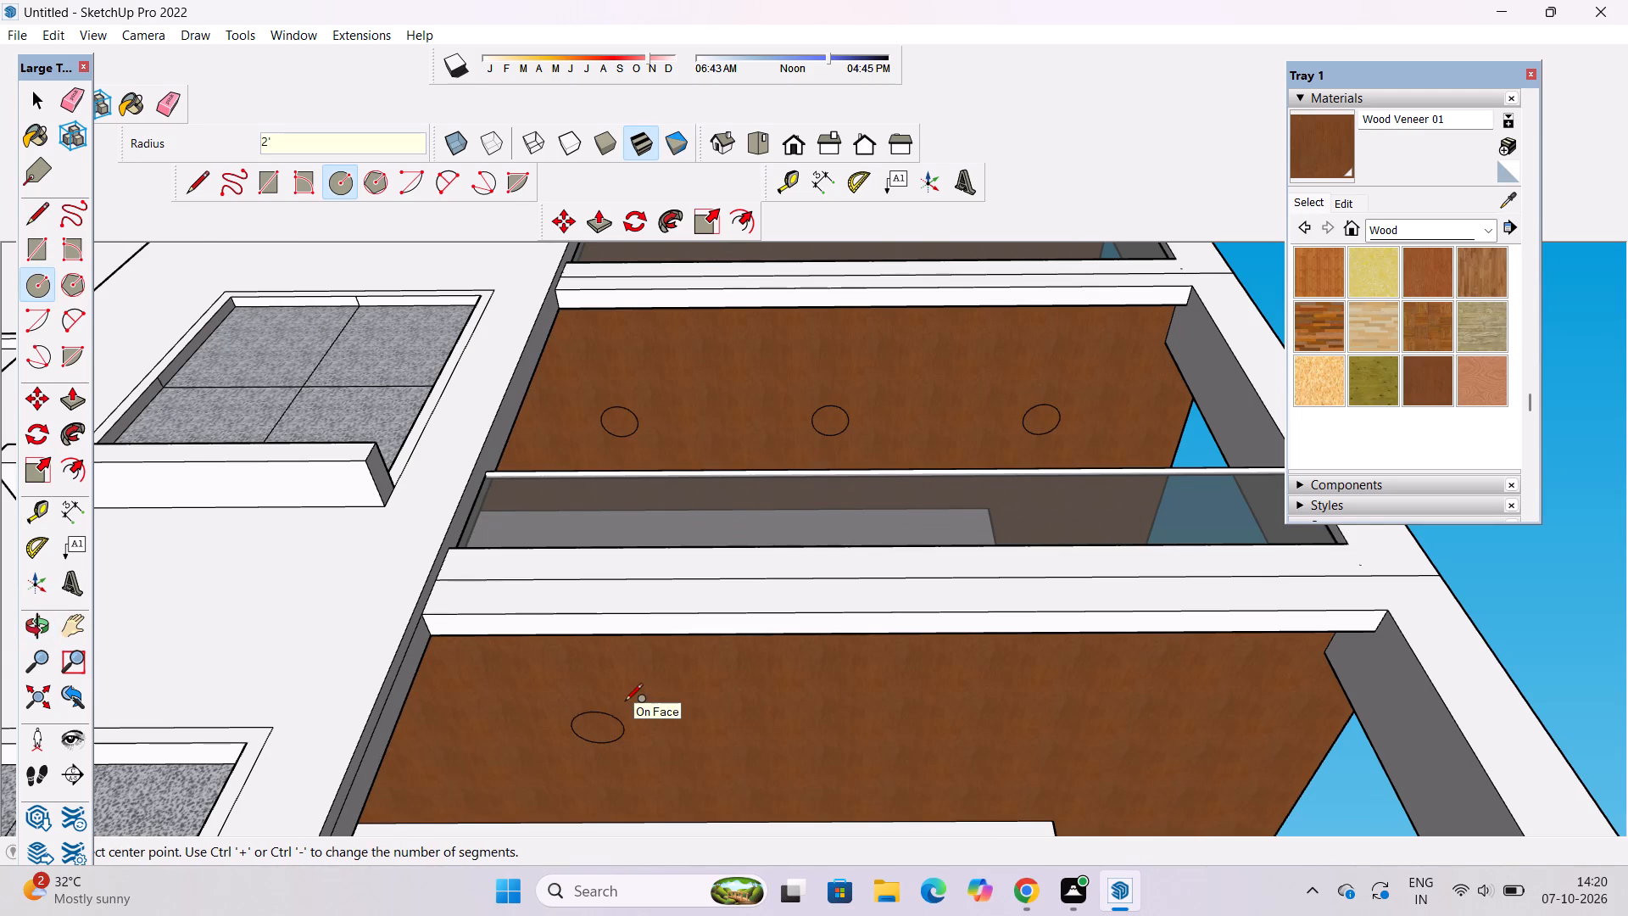
# Copy the circle twice along the length of the lowest front balcony ceiling at 23' spacing.
pyautogui.press('space')
pyautogui.doubleClick(614, 724)
pyautogui.press('m')
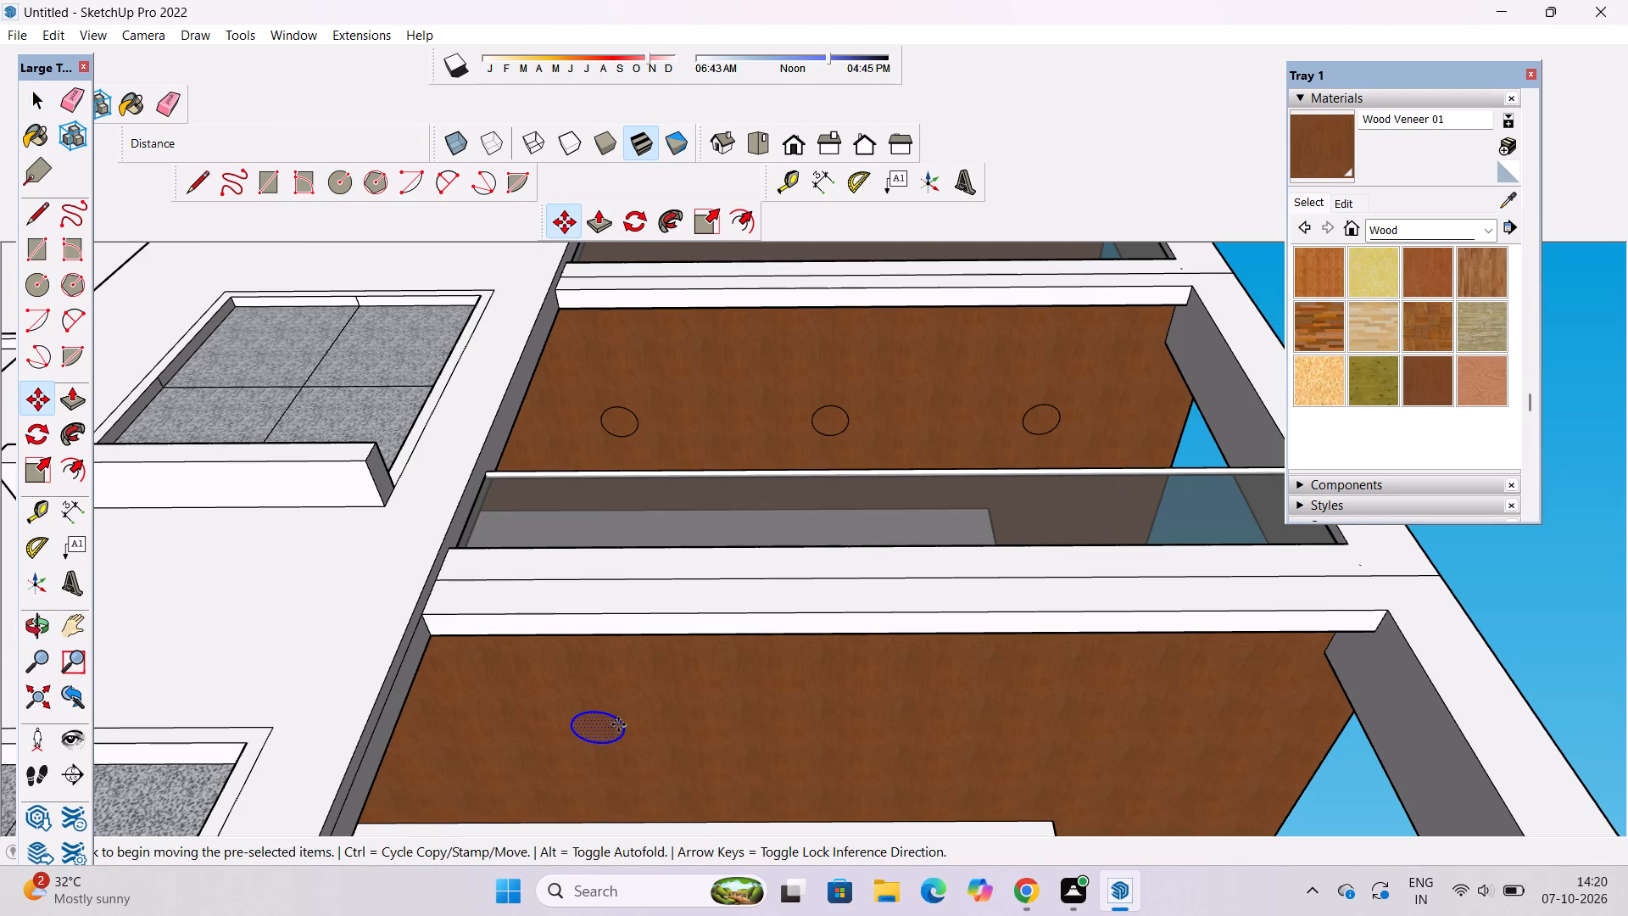
pyautogui.click(627, 730)
pyautogui.write("23'")
pyautogui.press('Return')
pyautogui.press('*')
pyautogui.press('2')
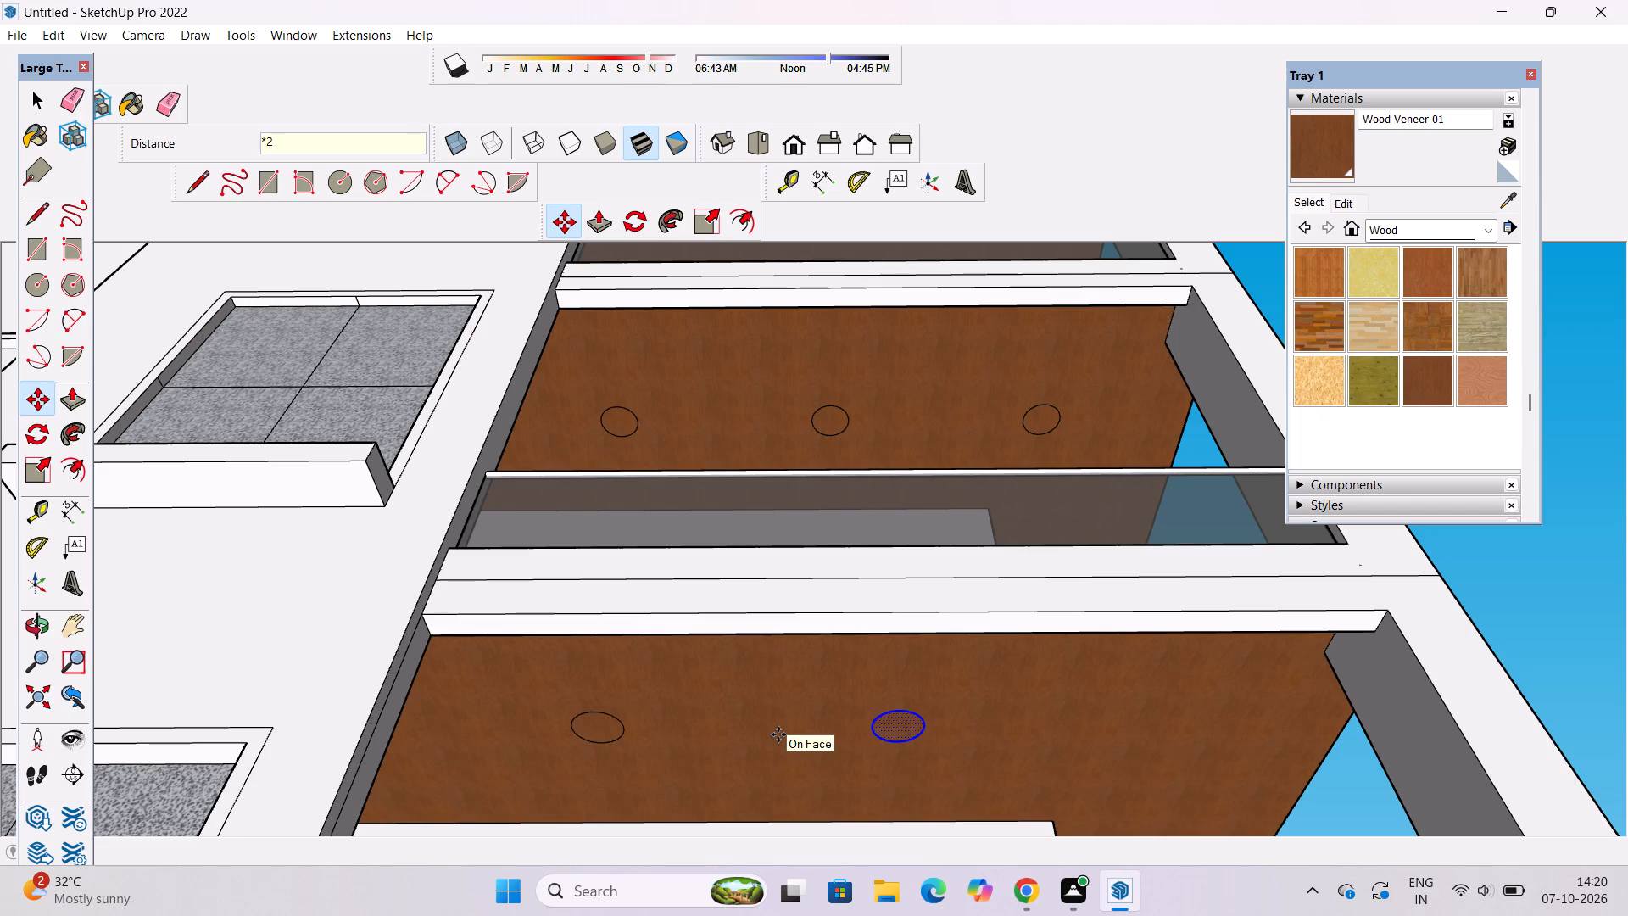
pyautogui.press('Return')
pyautogui.scroll(-5, 738, 656)
pyautogui.press('space')
# Examine the balcony ceilings and the front facade from below and from straight ahead.
pyautogui.write('o')
pyautogui.scroll(-5, 738, 642)
pyautogui.moveTo(742, 640); pyautogui.dragTo(755, 722)
pyautogui.keyDown('shift'); pyautogui.moveTo(755, 723); pyautogui.dragTo(703, 557); pyautogui.keyUp('shift')
pyautogui.scroll(-5, 694, 593)
pyautogui.moveTo(751, 613); pyautogui.dragTo(761, 651)
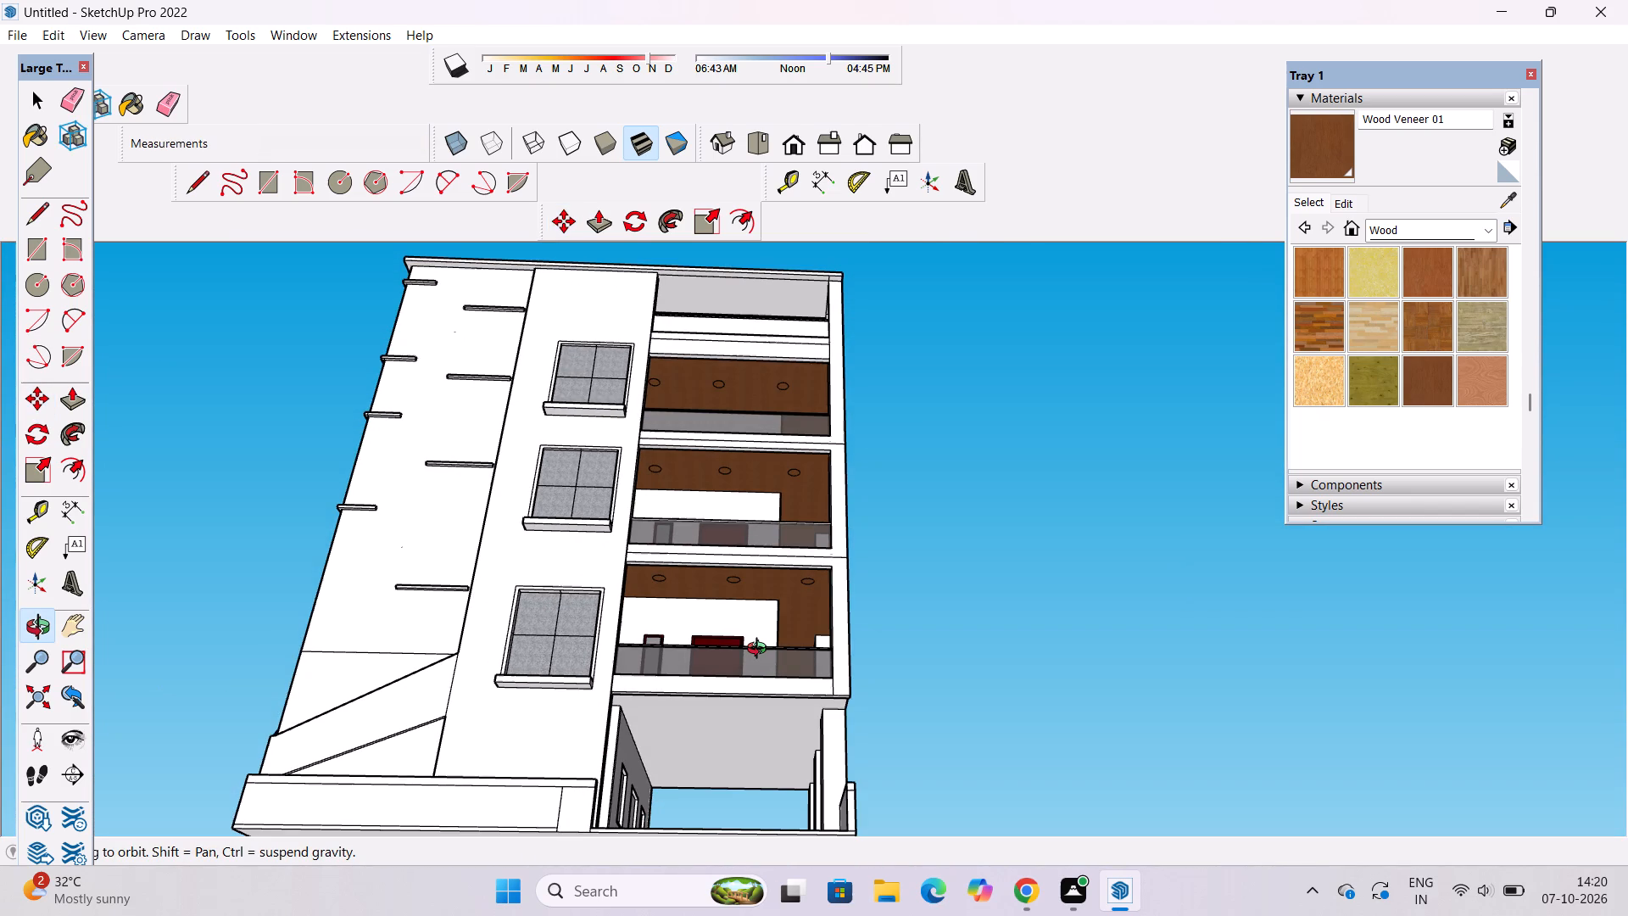
pyautogui.keyDown('shift'); pyautogui.moveTo(761, 651); pyautogui.dragTo(761, 662); pyautogui.keyUp('shift')
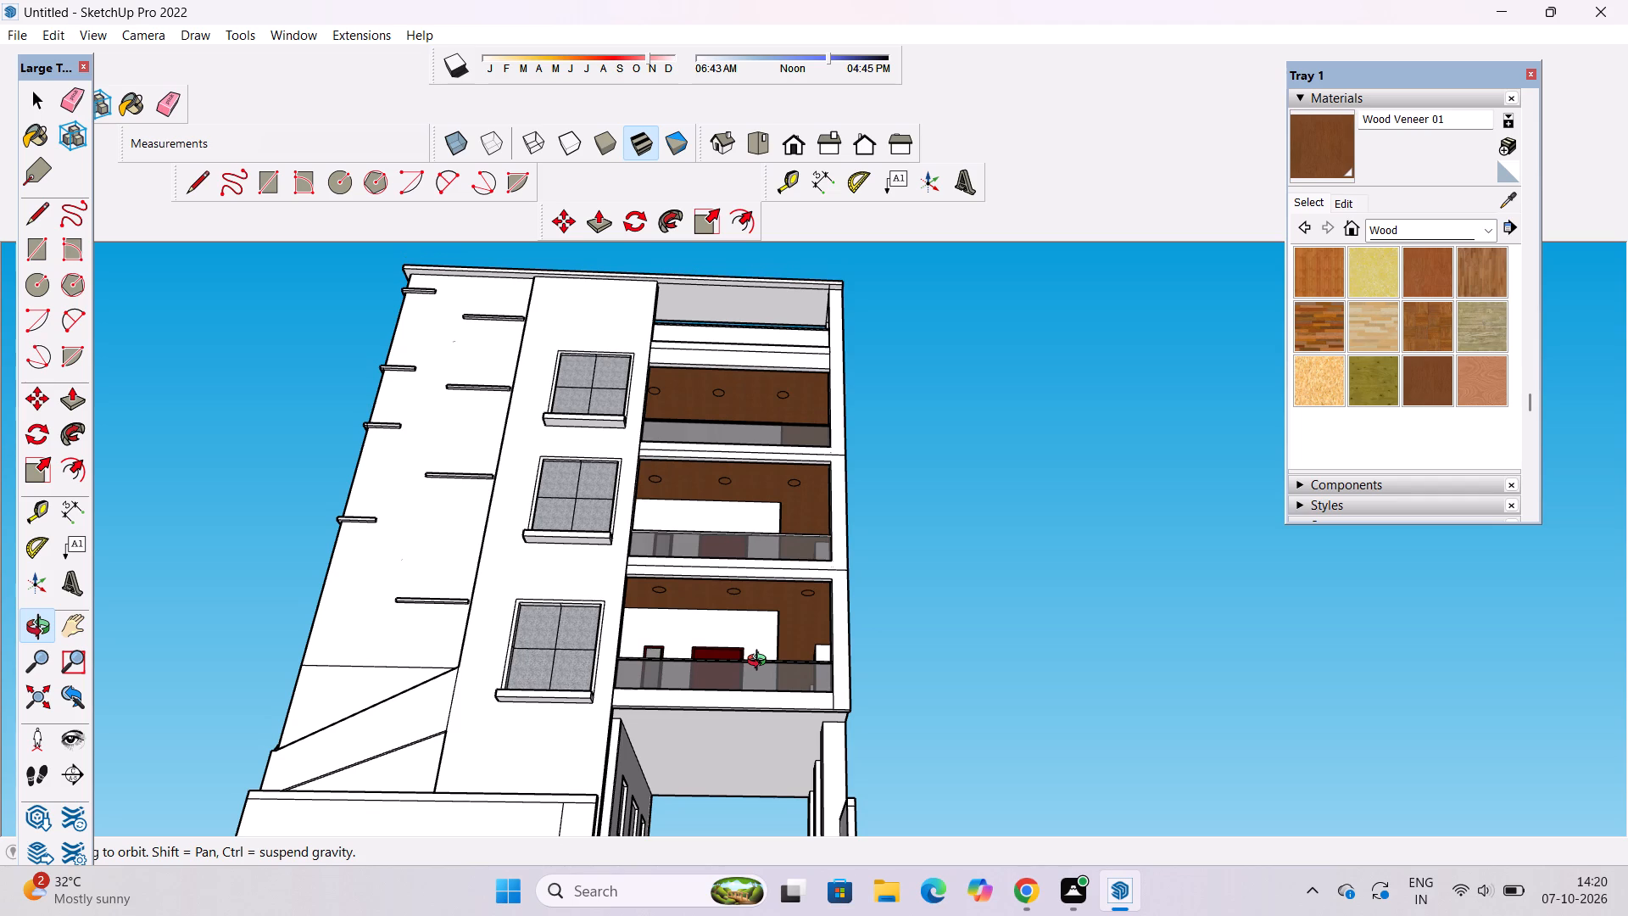
pyautogui.scroll(-3, 761, 662)
pyautogui.moveTo(761, 683); pyautogui.dragTo(786, 833)
pyautogui.scroll(4, 778, 769)
pyautogui.keyDown('shift'); pyautogui.moveTo(775, 755); pyautogui.dragTo(775, 712); pyautogui.keyUp('shift')
pyautogui.moveTo(774, 703); pyautogui.dragTo(796, 808)
# Push/Pull the underside of the front beam below the lowest balcony 5' downward.
pyautogui.scroll(4, 794, 747)
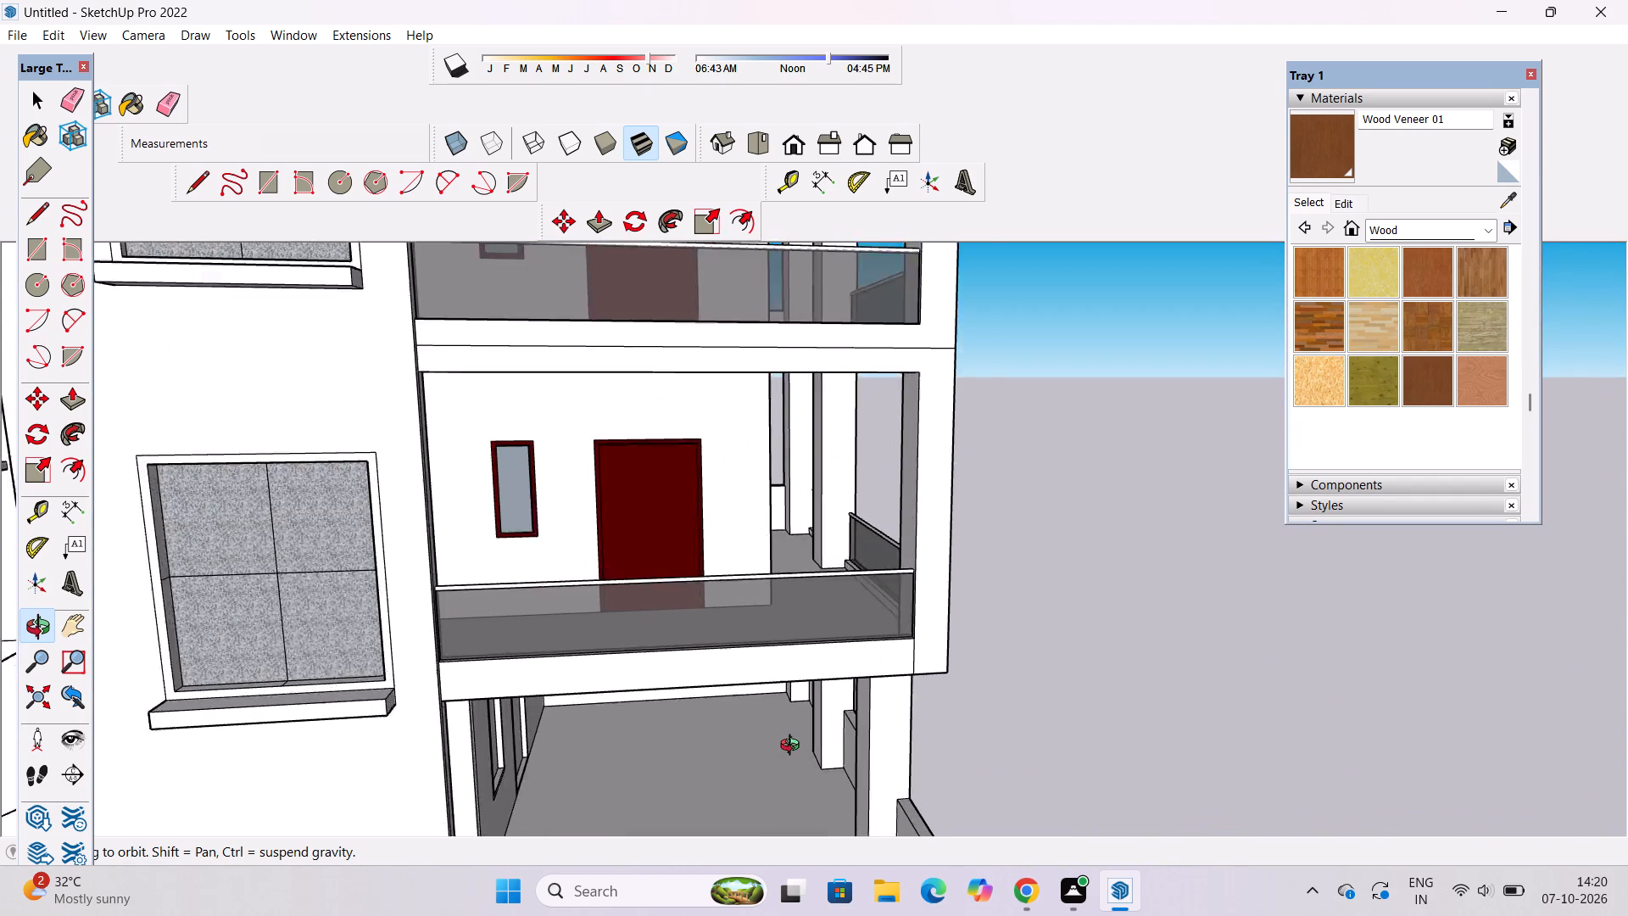
pyautogui.scroll(1, 794, 747)
pyautogui.moveTo(794, 744); pyautogui.dragTo(748, 601)
pyautogui.keyDown('shift'); pyautogui.moveTo(748, 597); pyautogui.dragTo(798, 742); pyautogui.keyUp('shift')
pyautogui.moveTo(798, 739); pyautogui.dragTo(778, 572)
pyautogui.scroll(3, 784, 573)
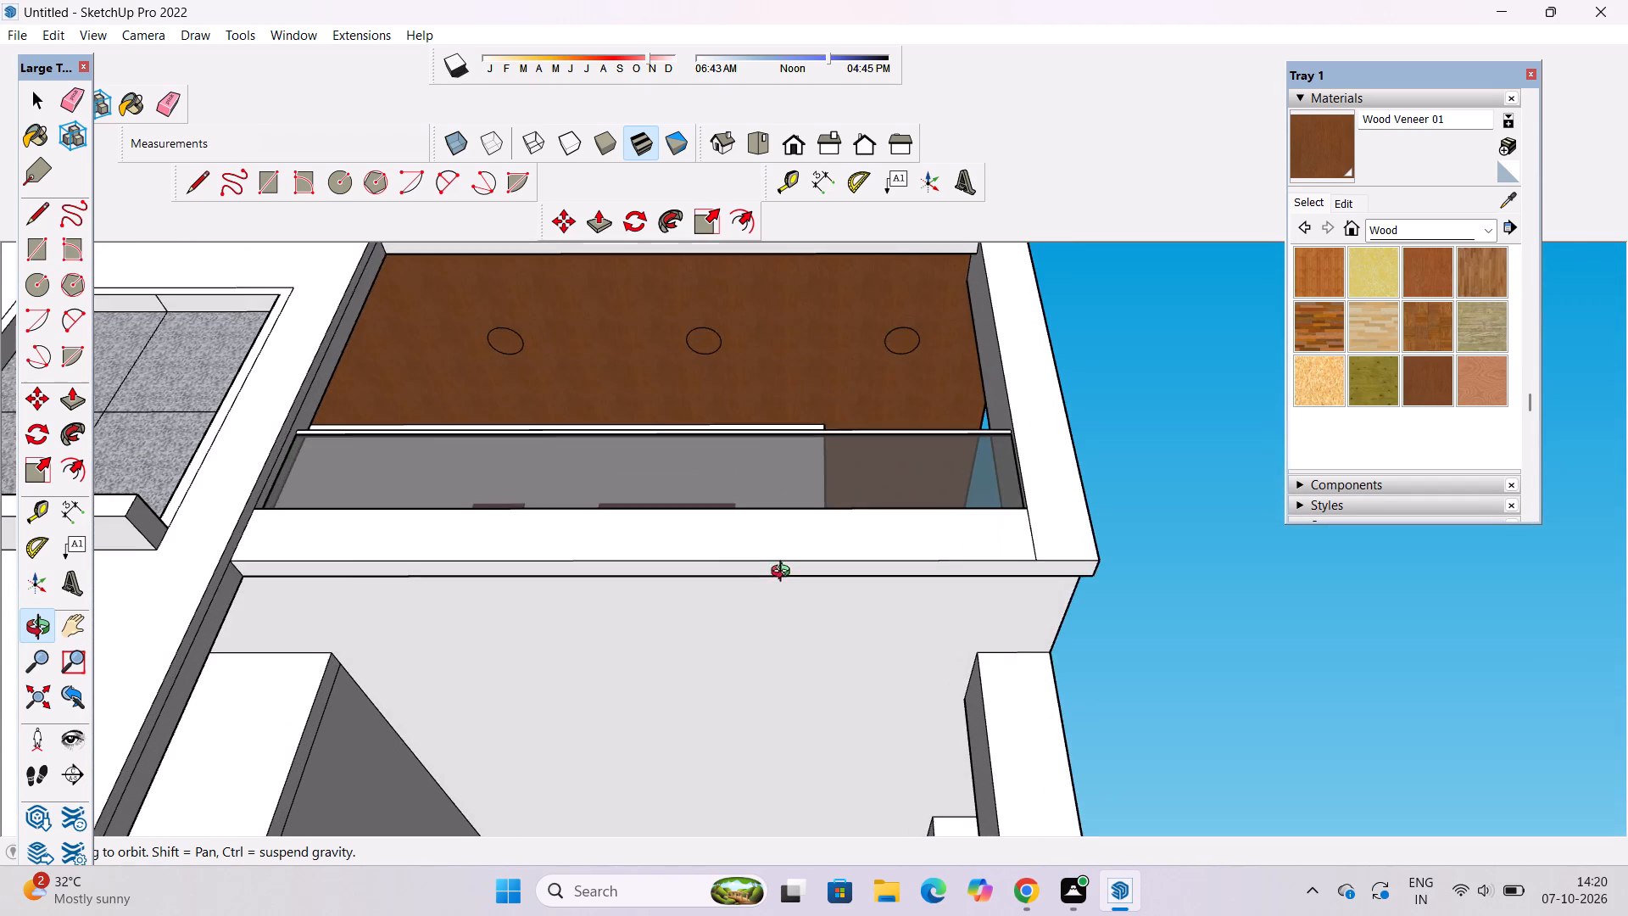
pyautogui.keyDown('shift'); pyautogui.moveTo(784, 580); pyautogui.dragTo(778, 548); pyautogui.keyUp('shift')
pyautogui.keyDown('shift'); pyautogui.moveTo(738, 620); pyautogui.dragTo(744, 669); pyautogui.keyUp('shift')
pyautogui.click(744, 657)
pyautogui.press('p')
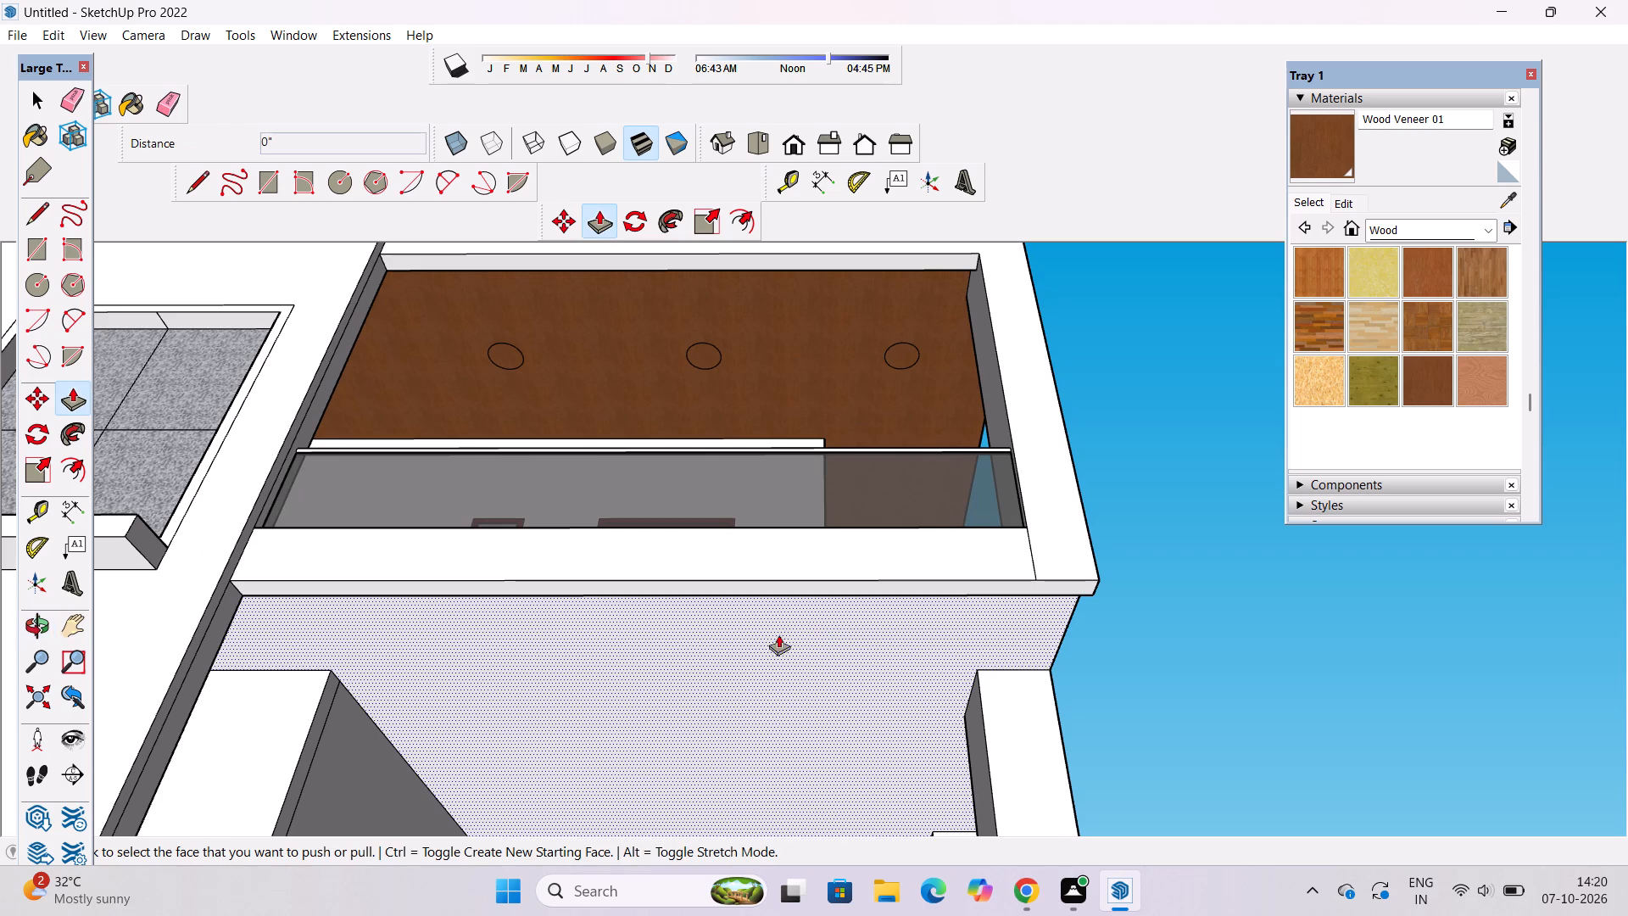
pyautogui.scroll(2, 822, 623)
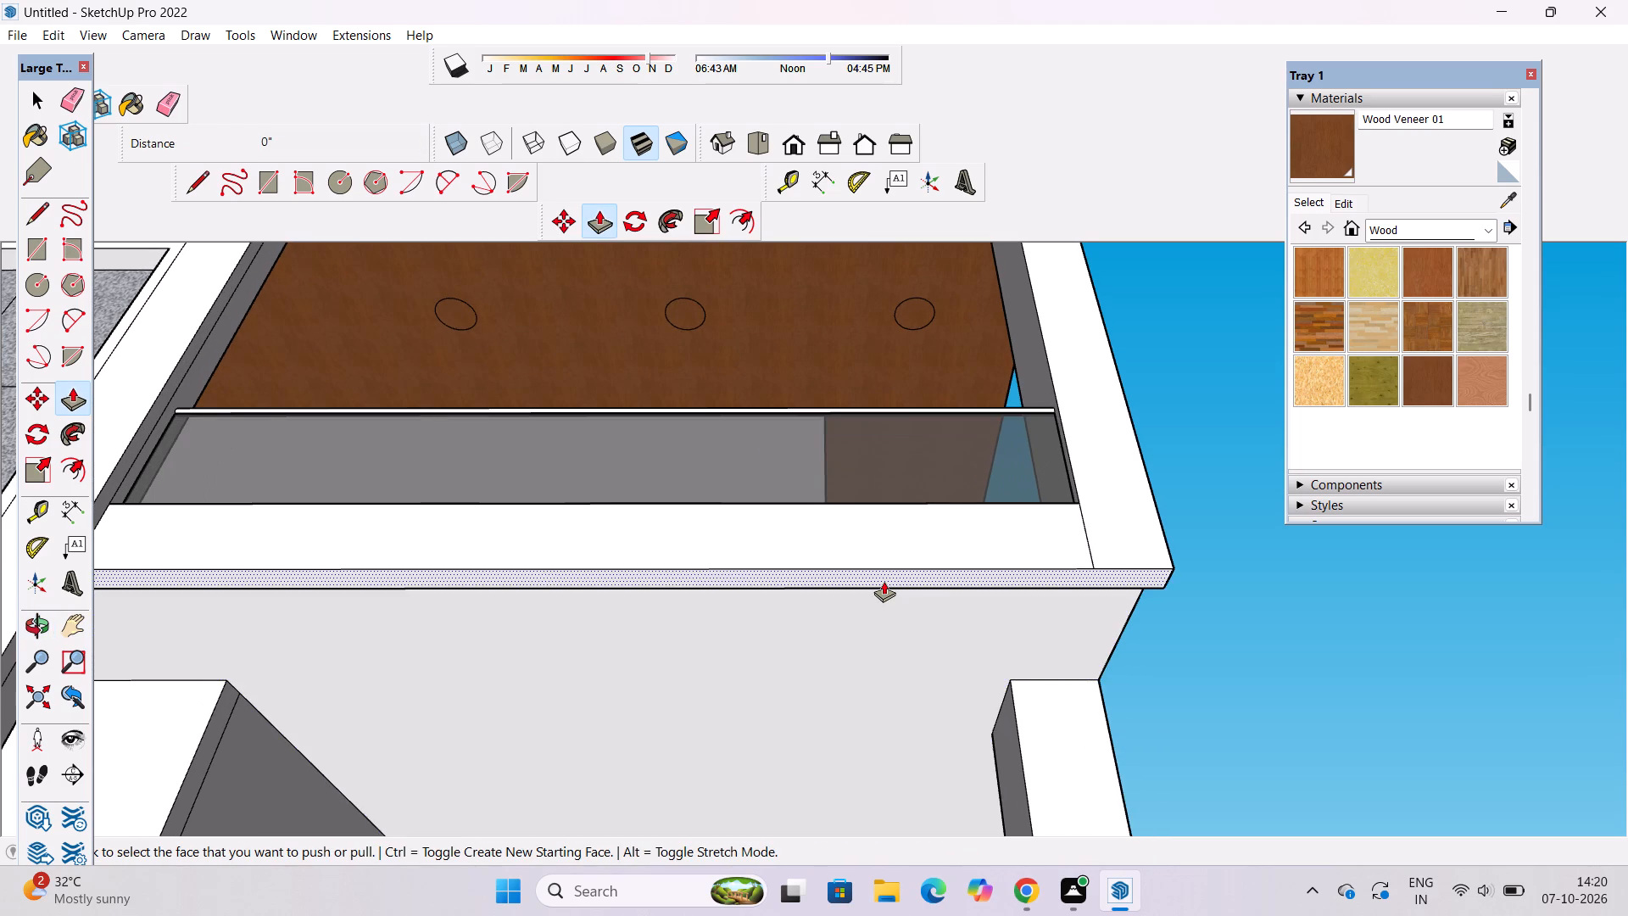
pyautogui.click(884, 581)
pyautogui.scroll(-5, 884, 581)
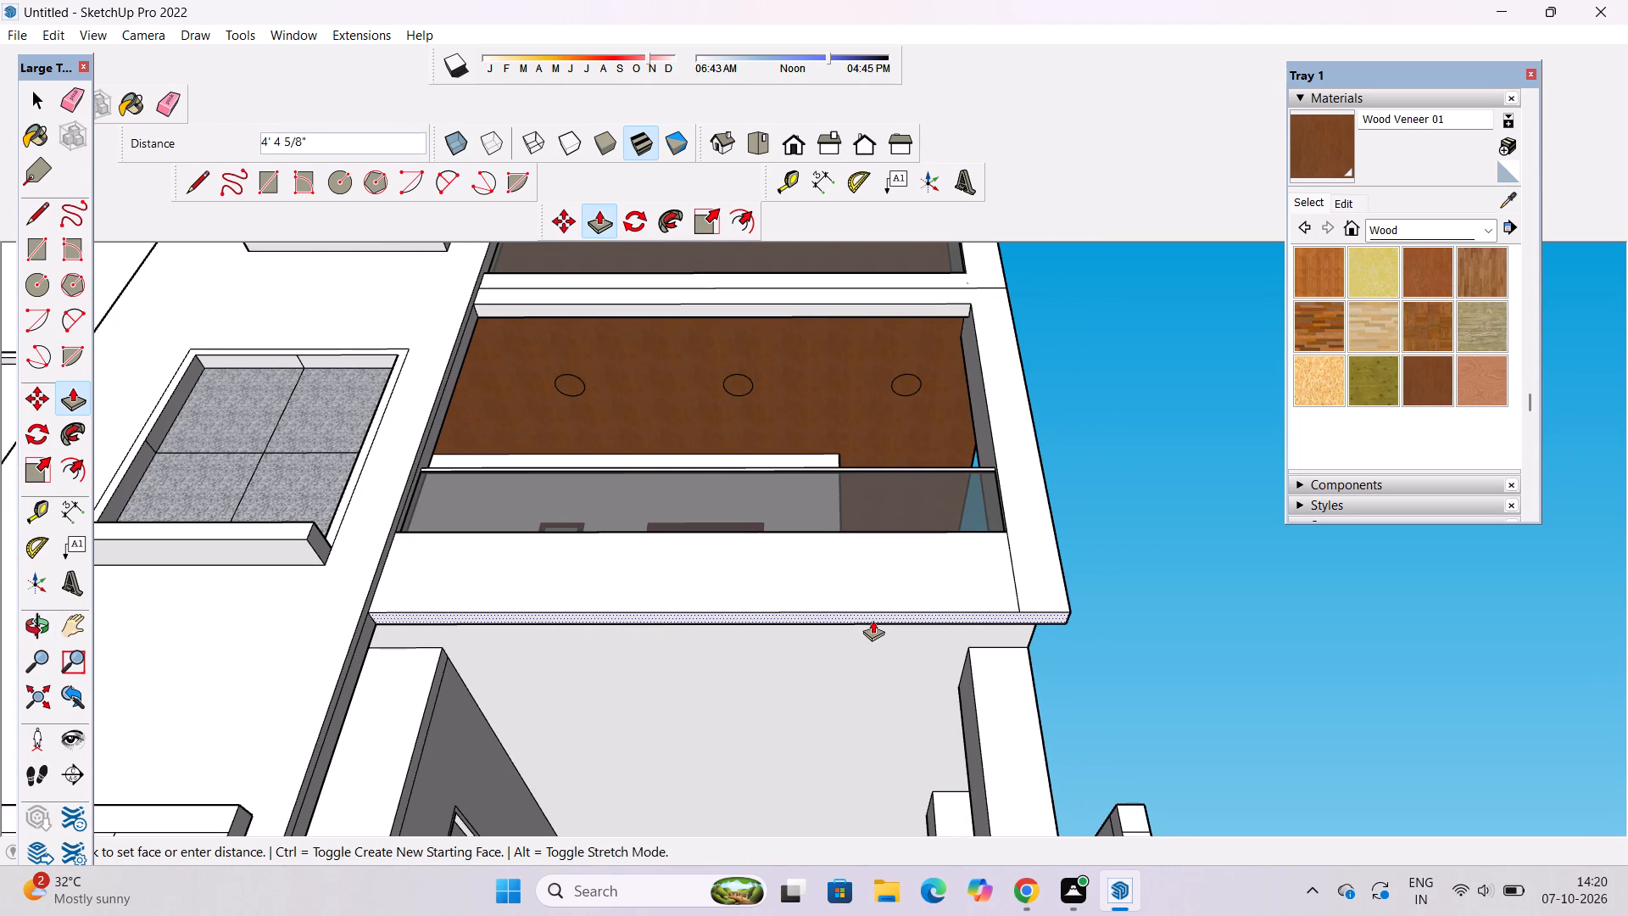
pyautogui.write("5'")
pyautogui.press('Return')
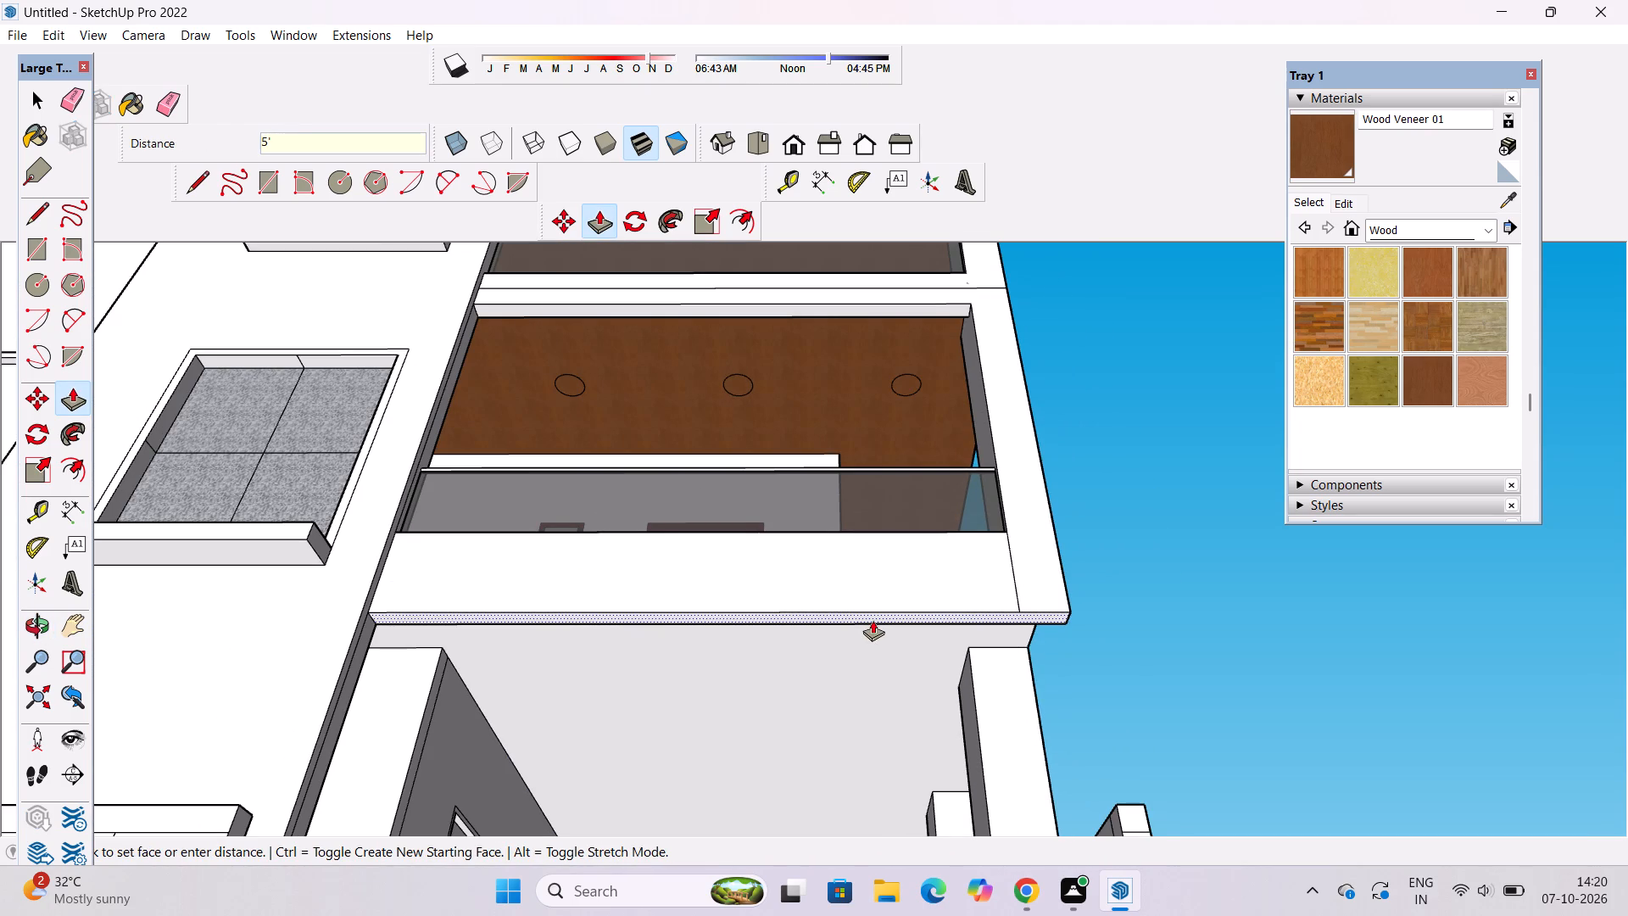
# Place a guide 2' inward from the outer side edge on the slab underside between the front beam and the first column.
pyautogui.press('o')
pyautogui.scroll(-6, 873, 571)
pyautogui.moveTo(873, 559); pyautogui.dragTo(543, 748)
pyautogui.keyDown('shift'); pyautogui.moveTo(594, 722); pyautogui.dragTo(674, 528); pyautogui.keyUp('shift')
pyautogui.moveTo(756, 580); pyautogui.dragTo(680, 602)
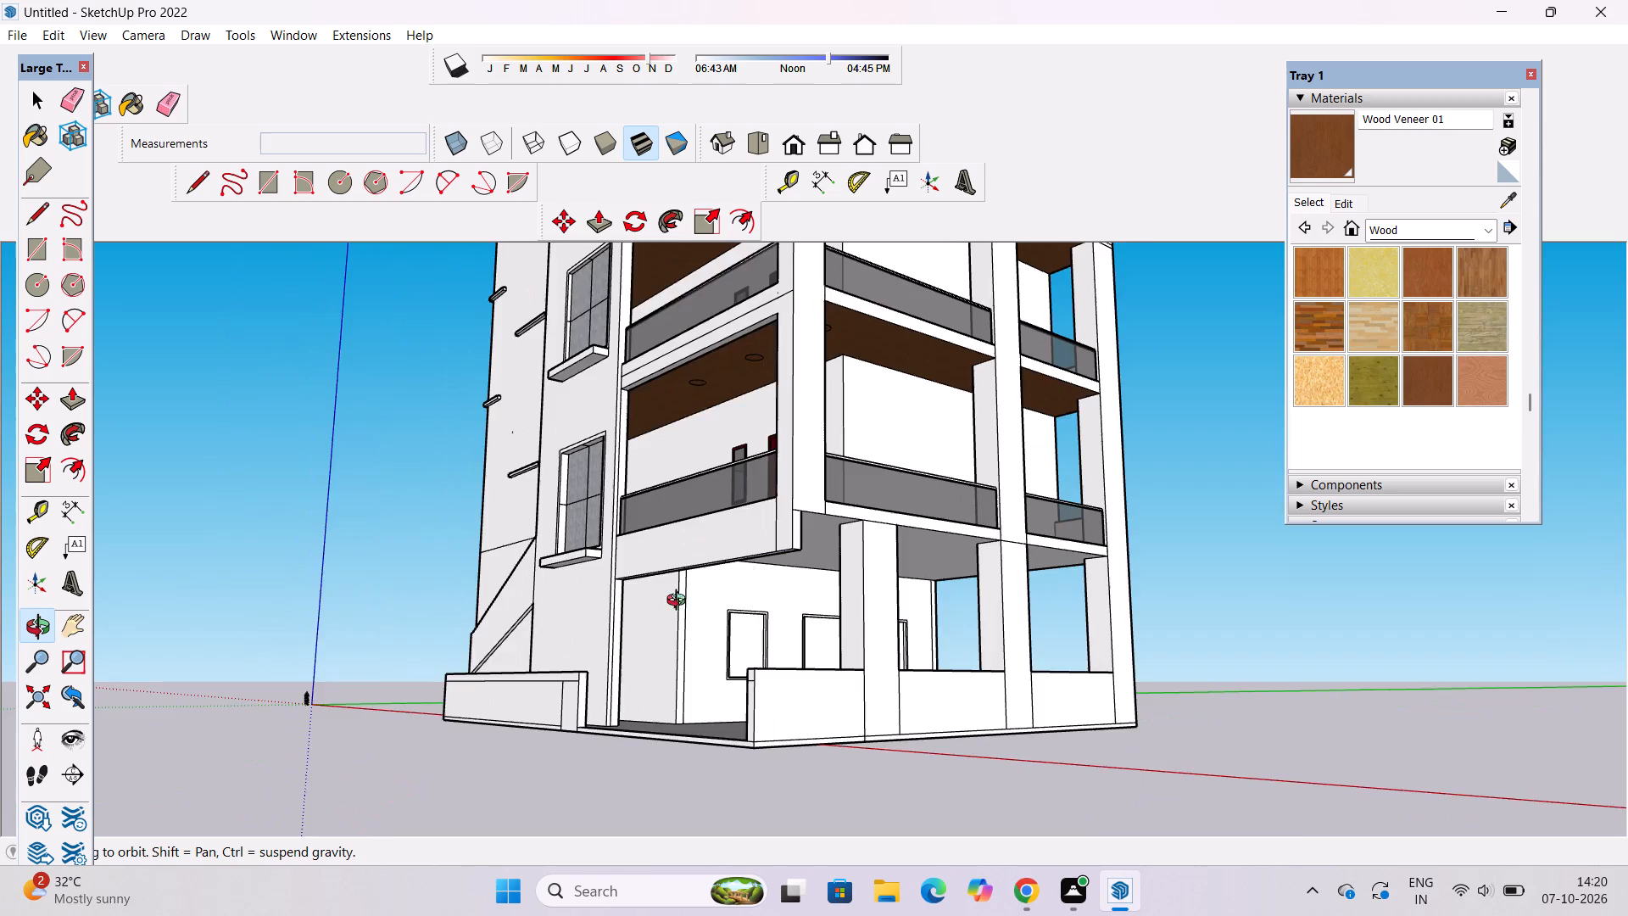
pyautogui.moveTo(680, 602); pyautogui.dragTo(645, 610)
pyautogui.scroll(5, 693, 555)
pyautogui.keyDown('shift'); pyautogui.moveTo(763, 594); pyautogui.dragTo(622, 594); pyautogui.keyUp('shift')
pyautogui.keyDown('shift'); pyautogui.moveTo(594, 595); pyautogui.dragTo(654, 612); pyautogui.keyUp('shift')
pyautogui.moveTo(660, 625); pyautogui.dragTo(657, 559)
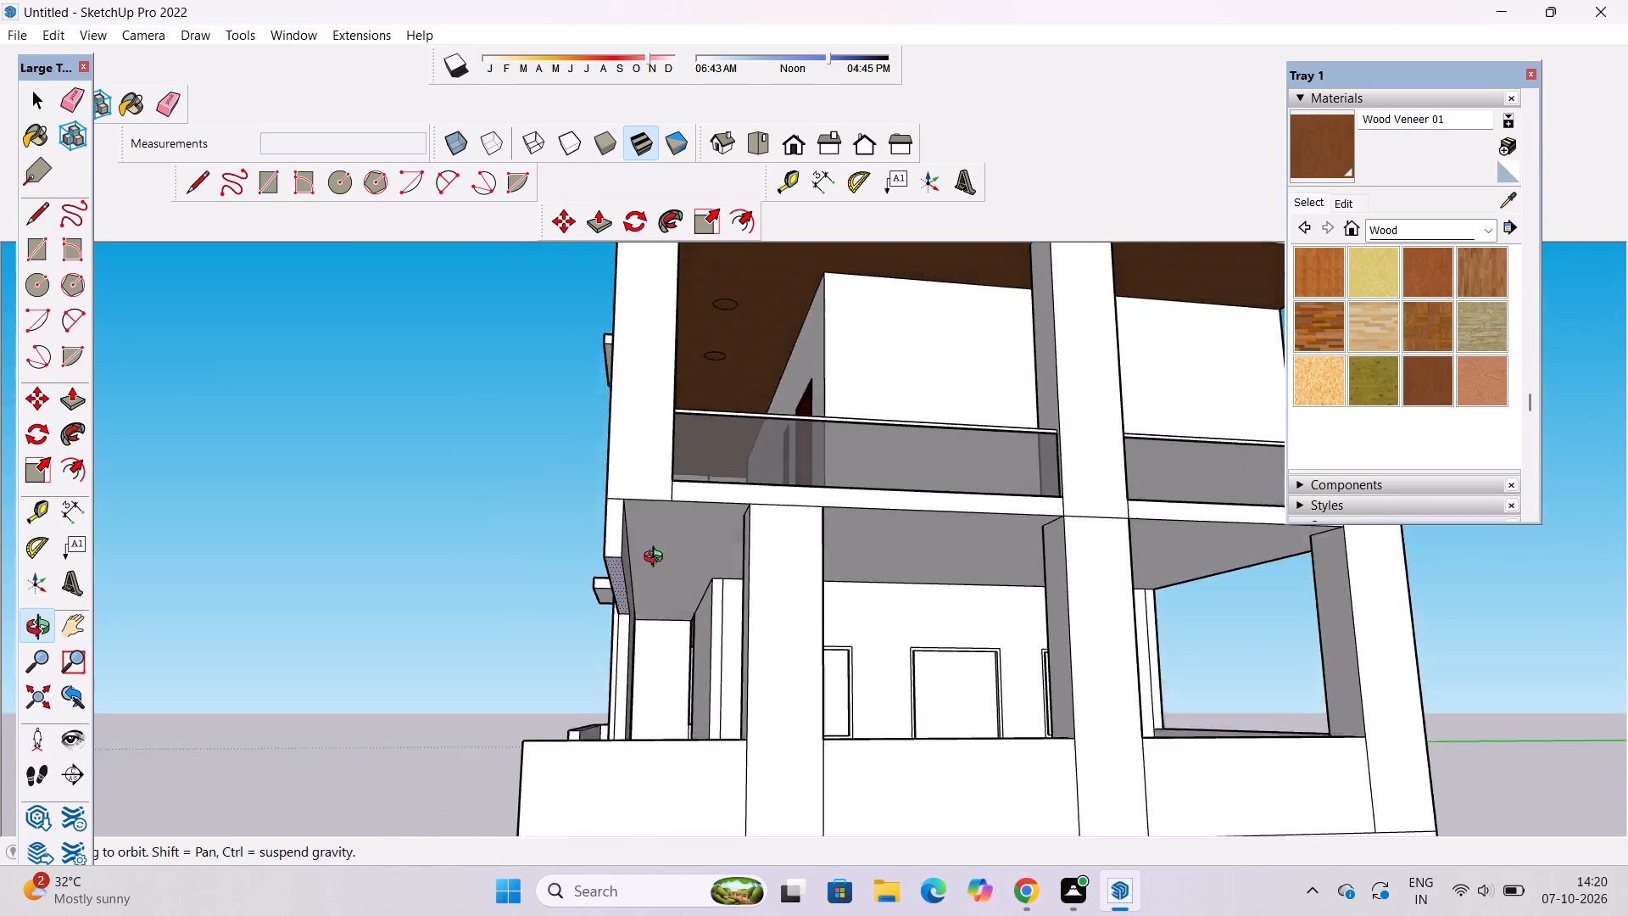
pyautogui.moveTo(657, 559); pyautogui.dragTo(655, 537)
pyautogui.keyDown('shift'); pyautogui.scroll(4, 655, 506); pyautogui.keyUp('shift')
pyautogui.keyDown('shift'); pyautogui.moveTo(655, 506); pyautogui.dragTo(686, 688); pyautogui.keyUp('shift')
pyautogui.scroll(4, 713, 645)
pyautogui.moveTo(713, 641); pyautogui.dragTo(690, 606)
pyautogui.click(691, 584)
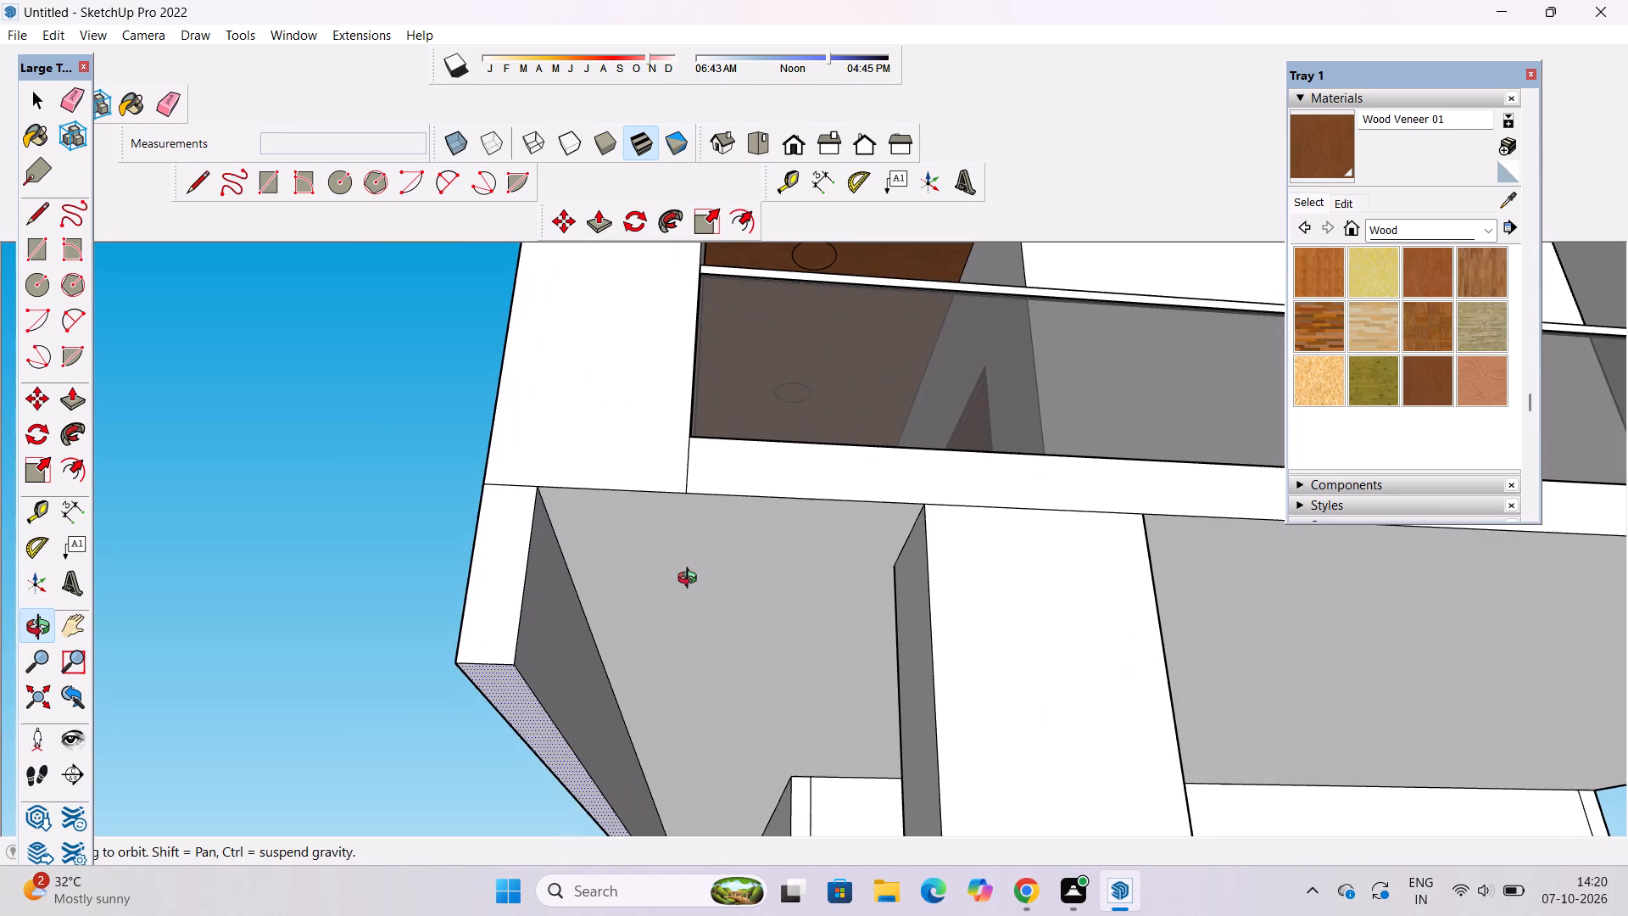
pyautogui.press('t')
pyautogui.click(785, 497)
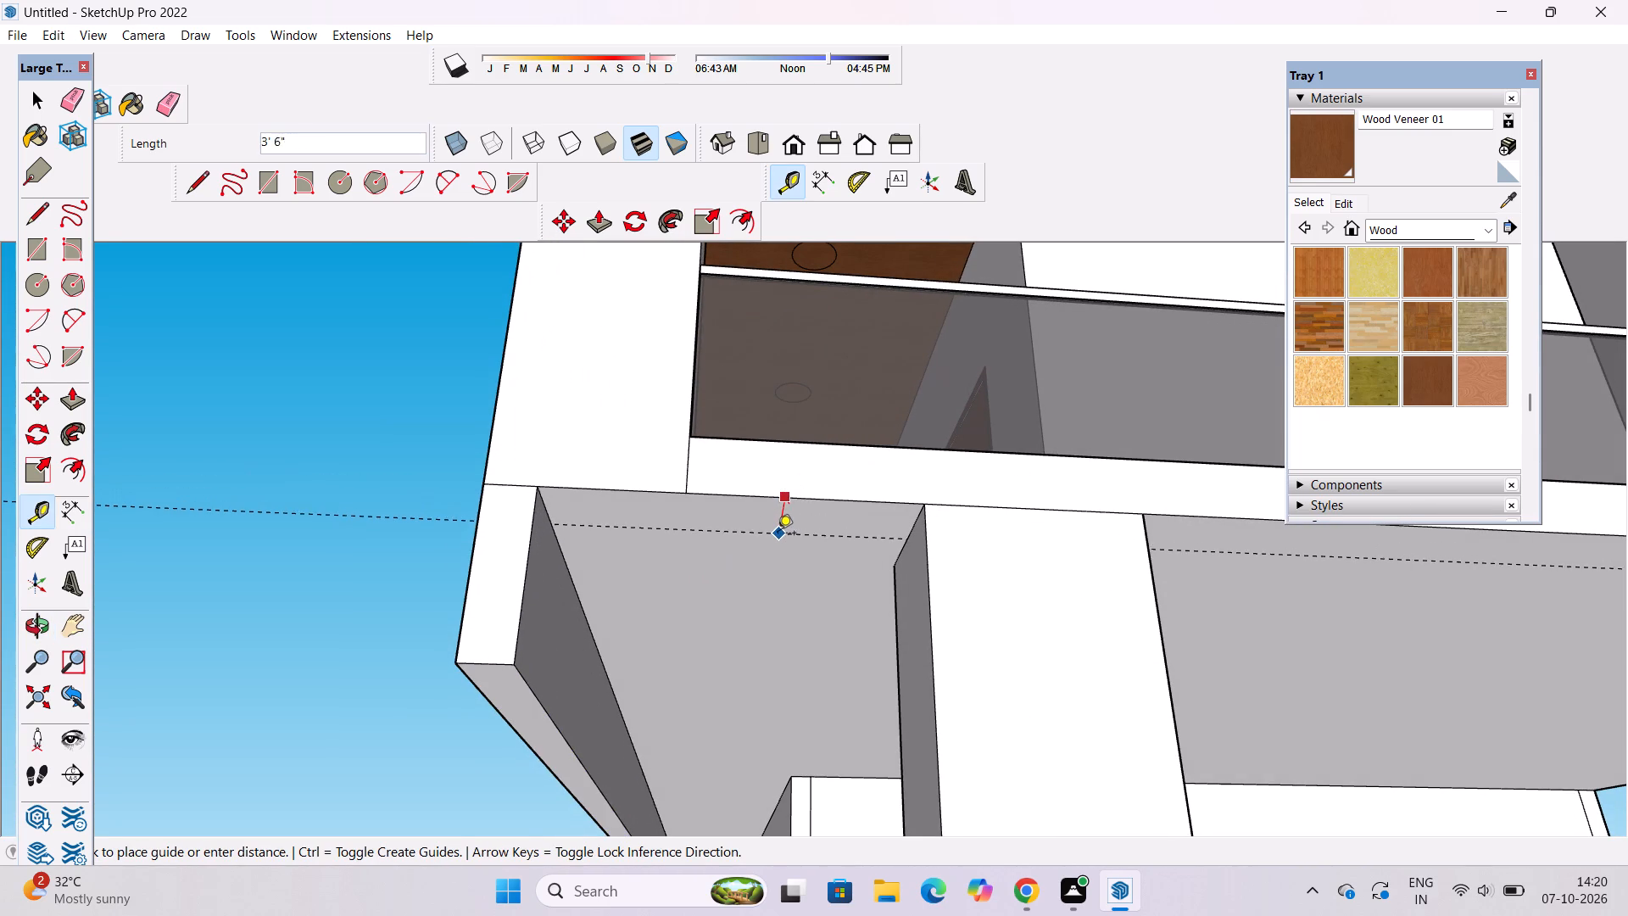
pyautogui.write("2'")
pyautogui.press('Return')
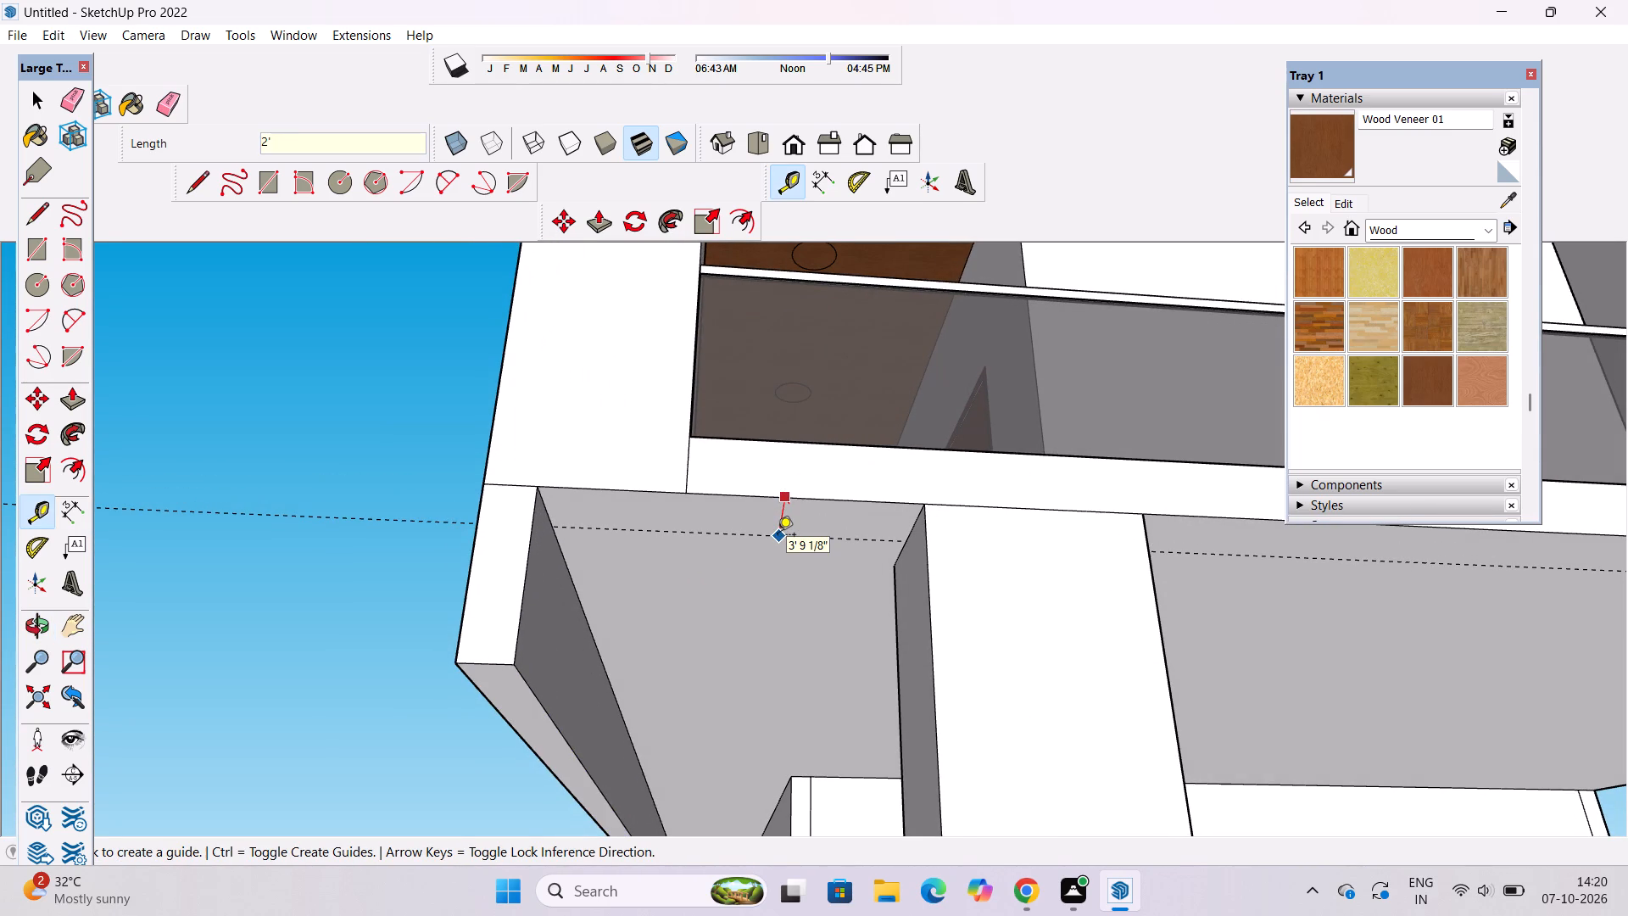
# Draw a 15' line along the guide across the slab underside from column to front beam, and erase the guide.
pyautogui.press('l')
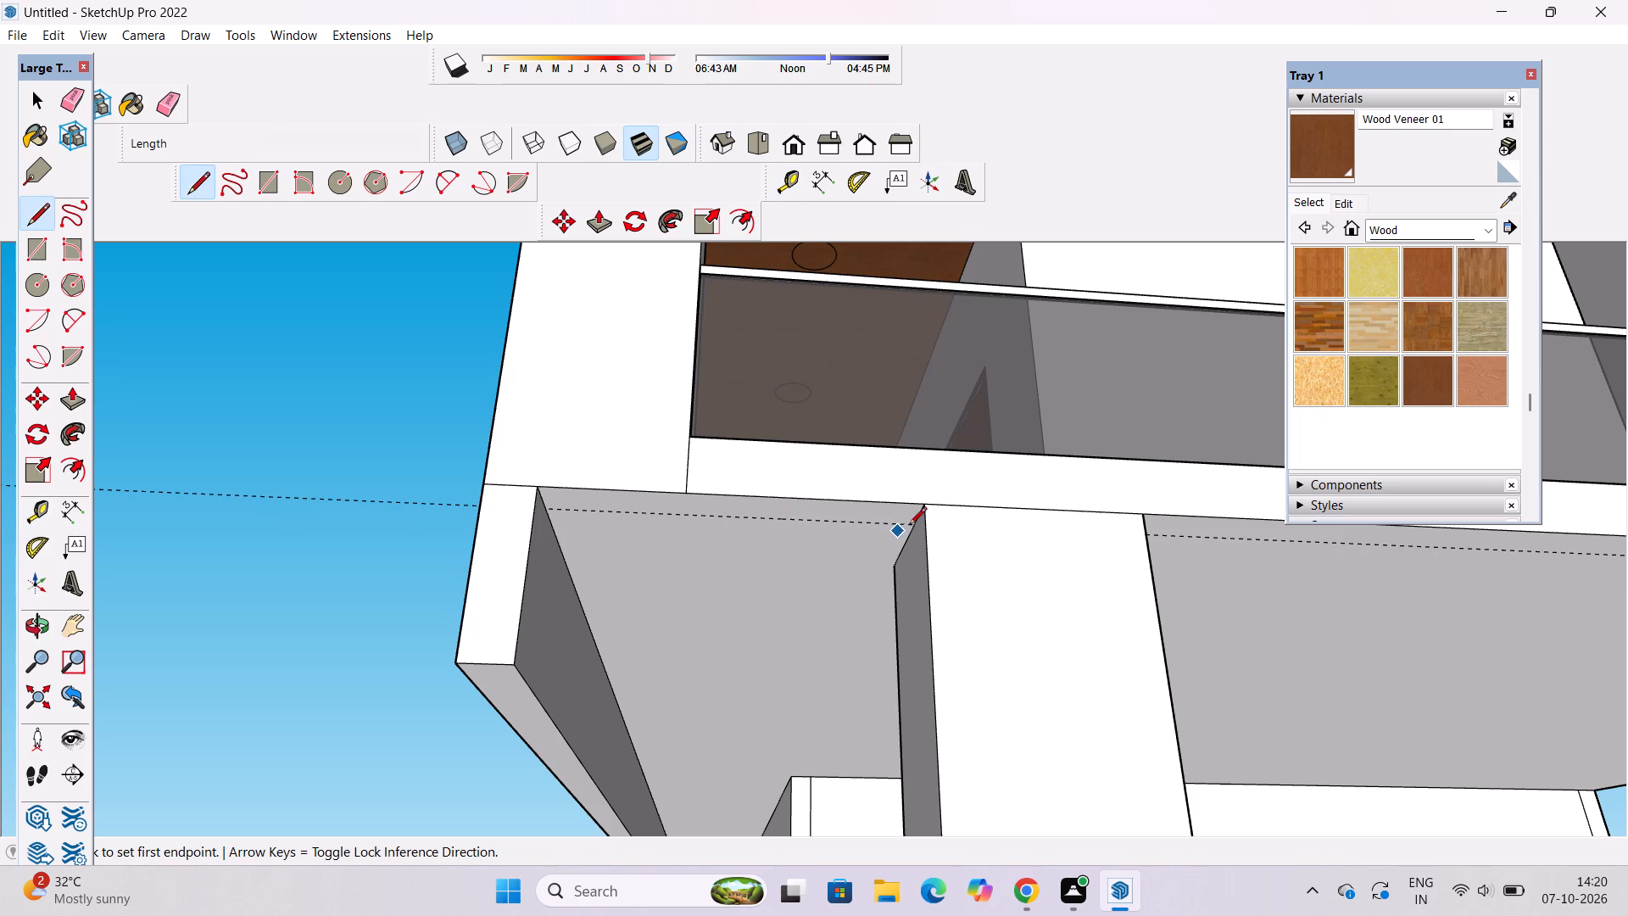
pyautogui.click(911, 525)
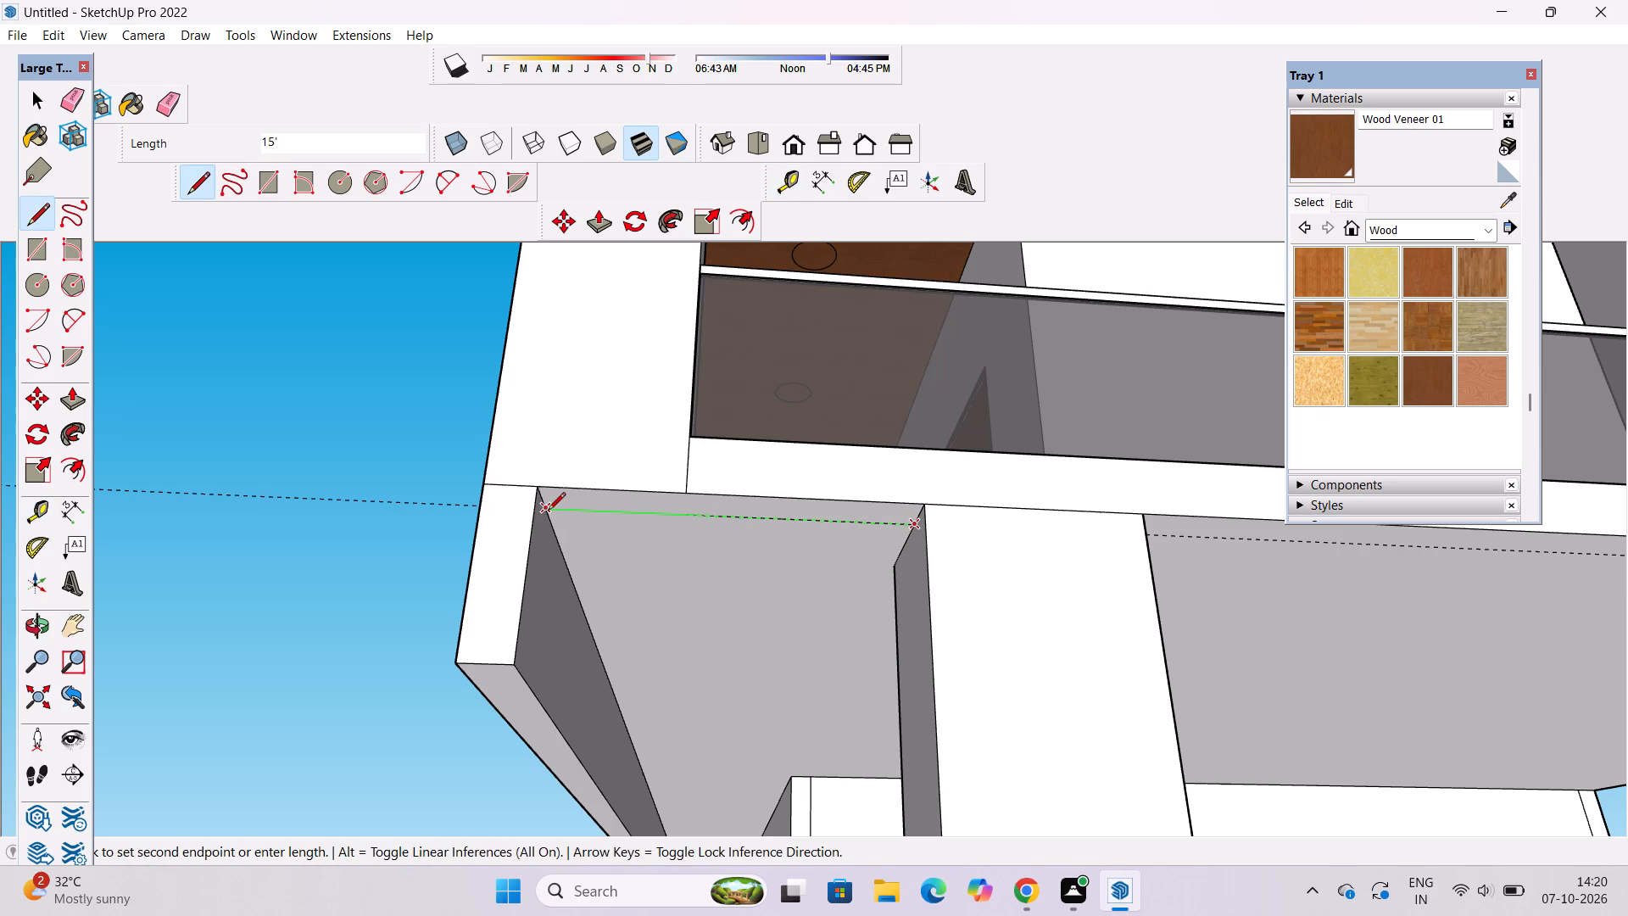
pyautogui.click(548, 512)
pyautogui.press('space')
pyautogui.write('e')
pyautogui.moveTo(383, 472); pyautogui.dragTo(380, 511)
pyautogui.press('space')
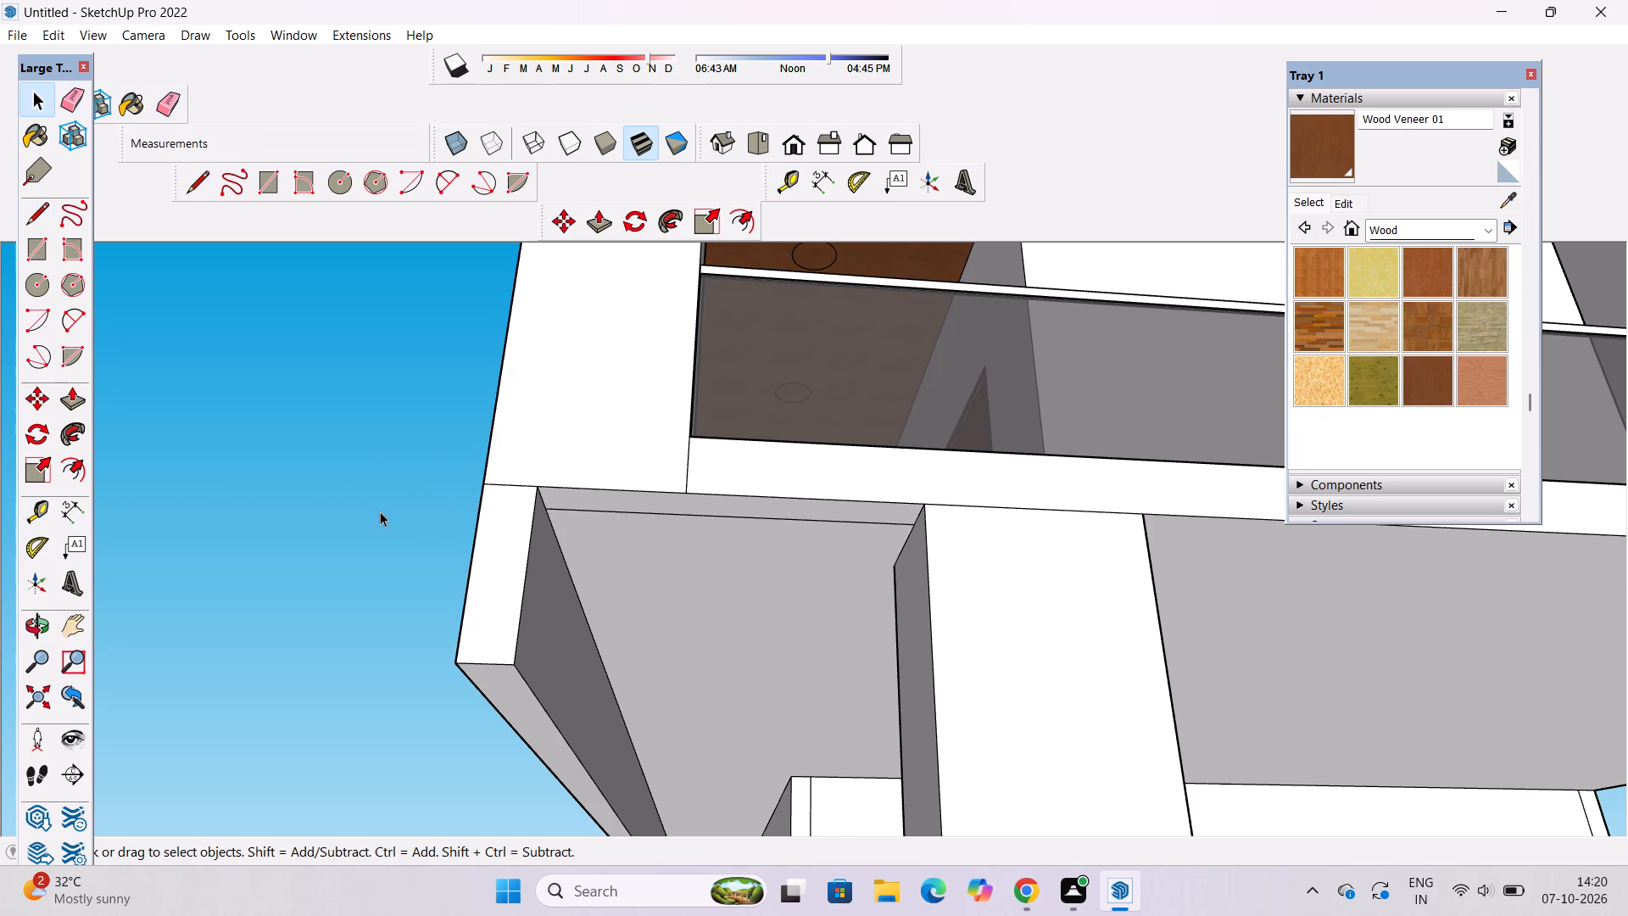
# Push/Pull the narrow strip at the slab's side edge 7' down, level with the bottom of the front beam.
pyautogui.press('p')
pyautogui.click(634, 502)
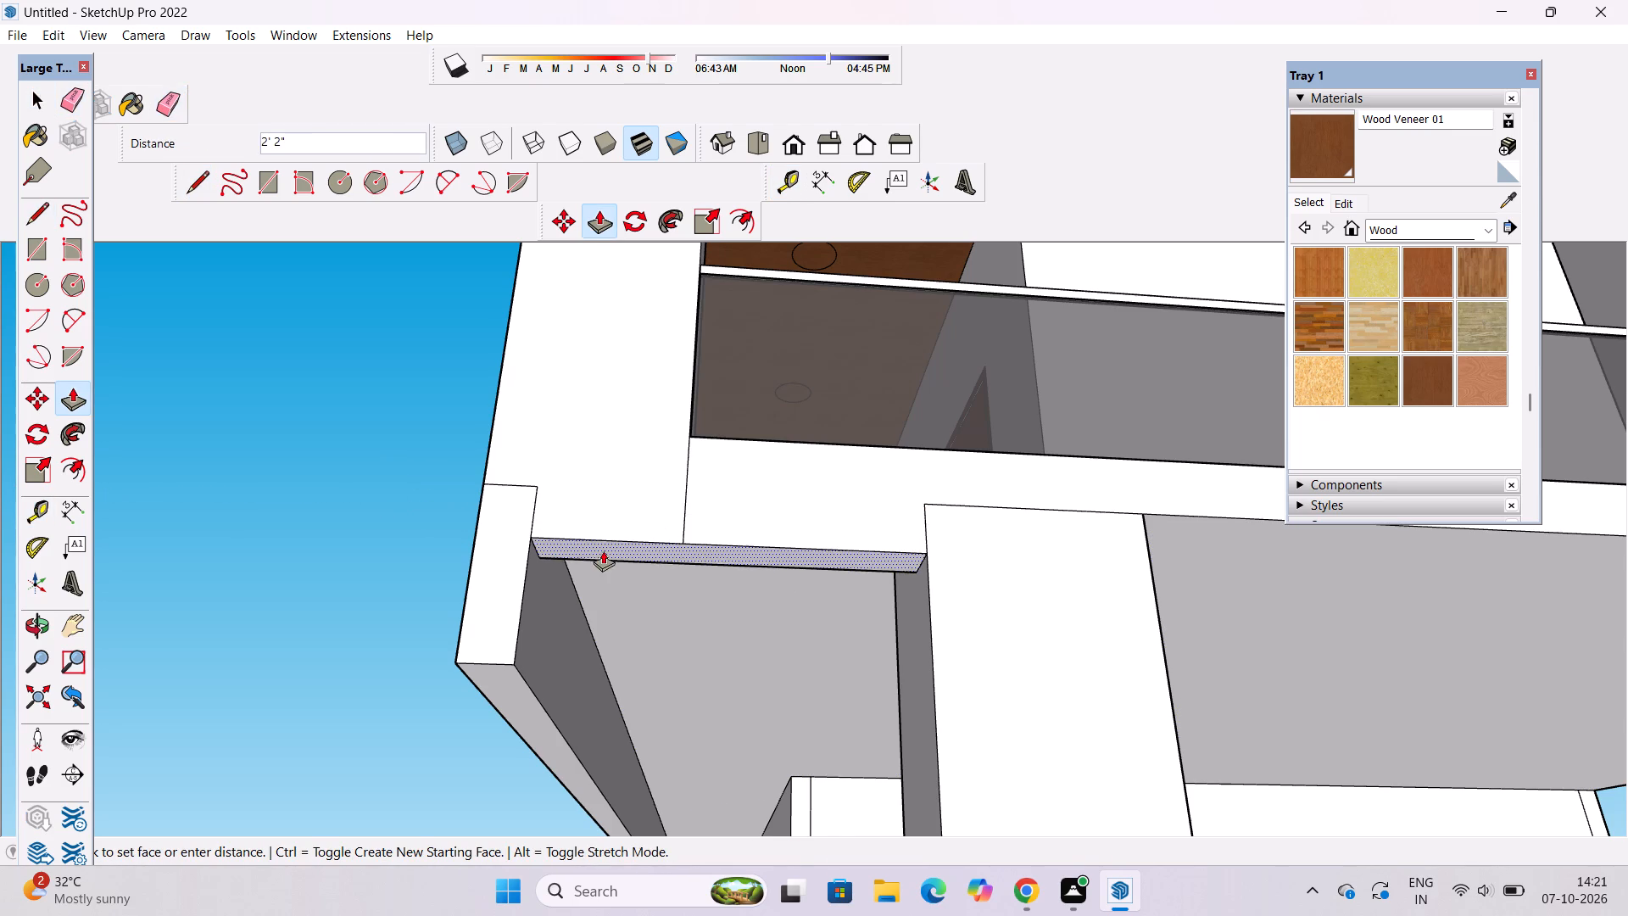
pyautogui.click(514, 656)
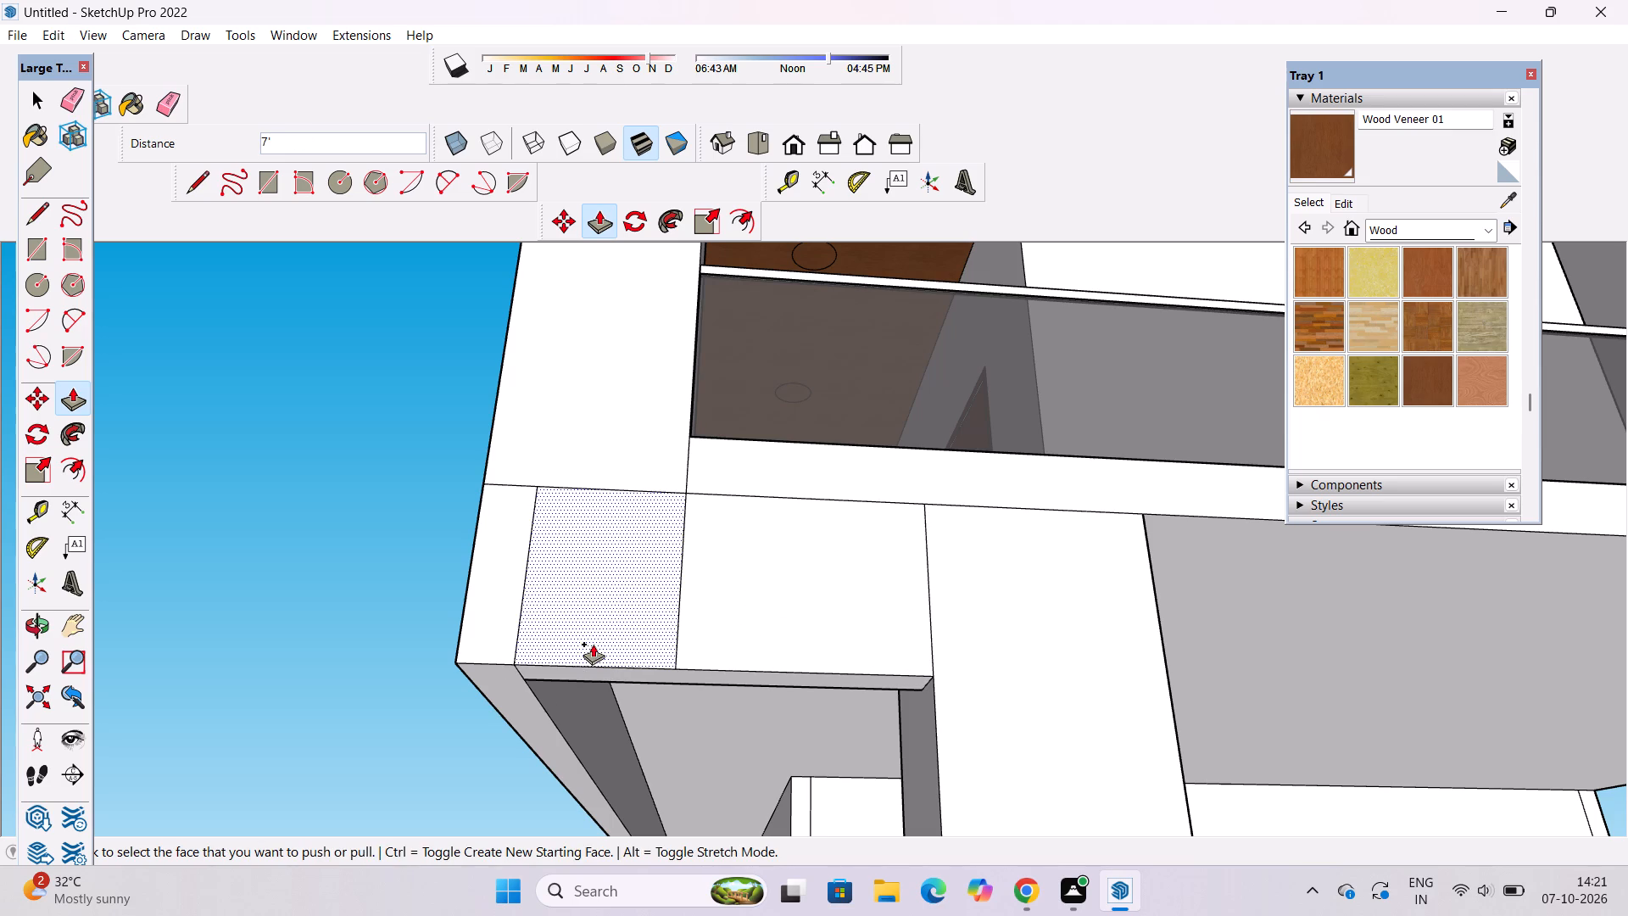
pyautogui.press('space')
# Examine the lower floors from the side and front around the lowered beams.
pyautogui.write('o')
pyautogui.scroll(-4, 603, 554)
pyautogui.moveTo(603, 554); pyautogui.dragTo(610, 658)
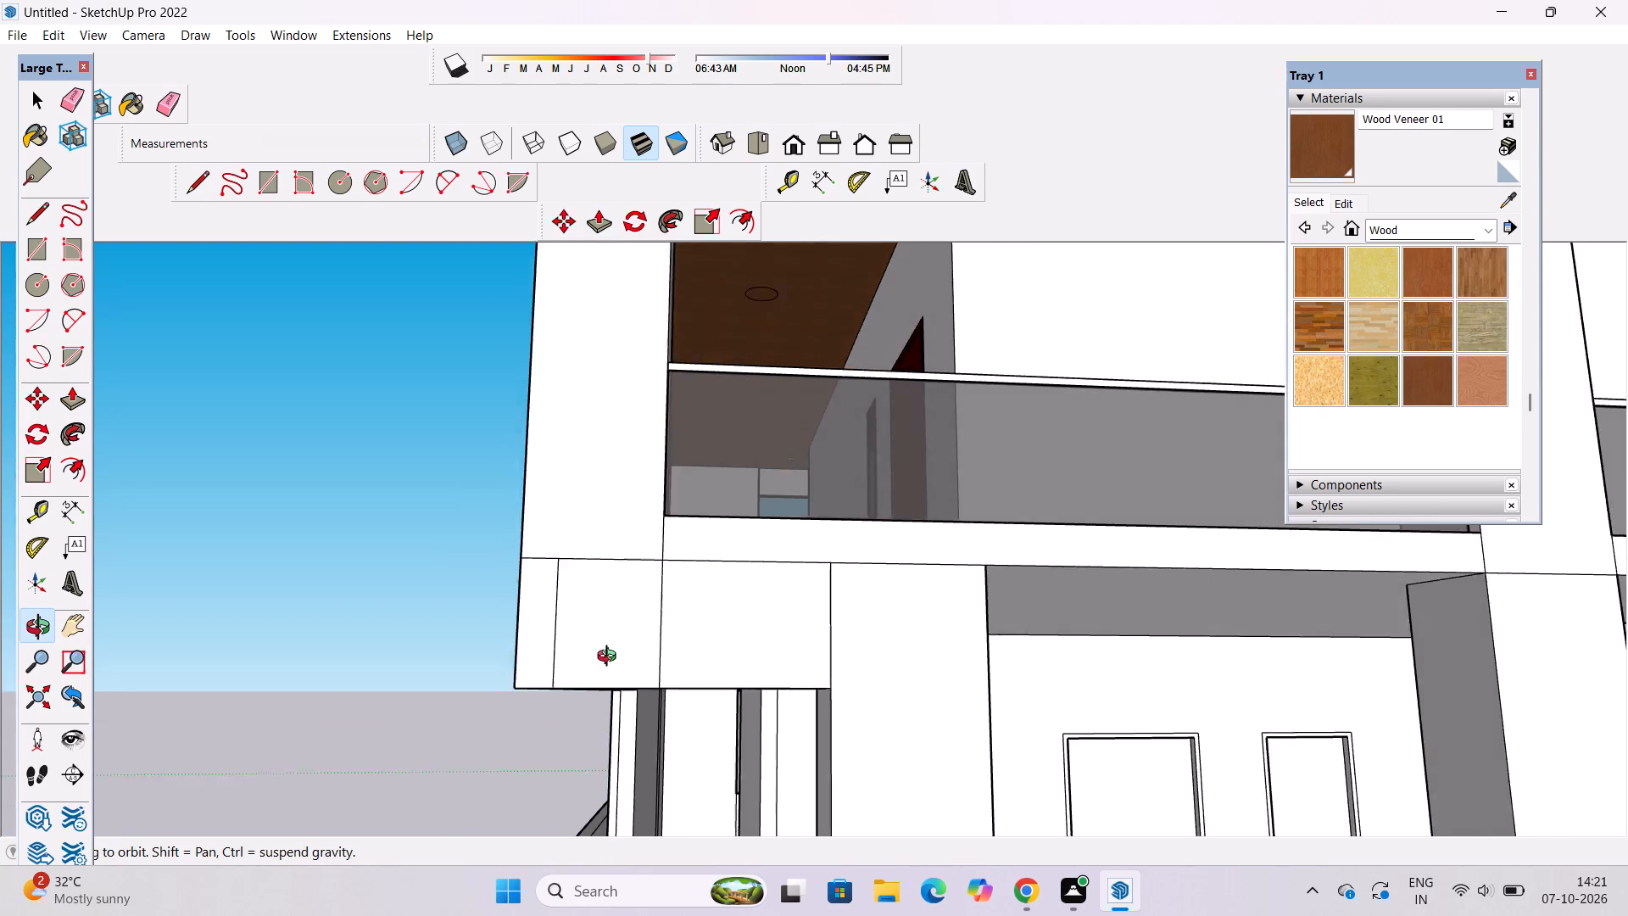
pyautogui.moveTo(610, 658); pyautogui.dragTo(612, 664)
pyautogui.moveTo(614, 668); pyautogui.dragTo(591, 551)
pyautogui.moveTo(598, 575); pyautogui.dragTo(654, 686)
pyautogui.scroll(-4, 665, 698)
pyautogui.keyDown('shift'); pyautogui.moveTo(675, 690); pyautogui.dragTo(622, 589); pyautogui.keyUp('shift')
pyautogui.moveTo(617, 582); pyautogui.dragTo(762, 634)
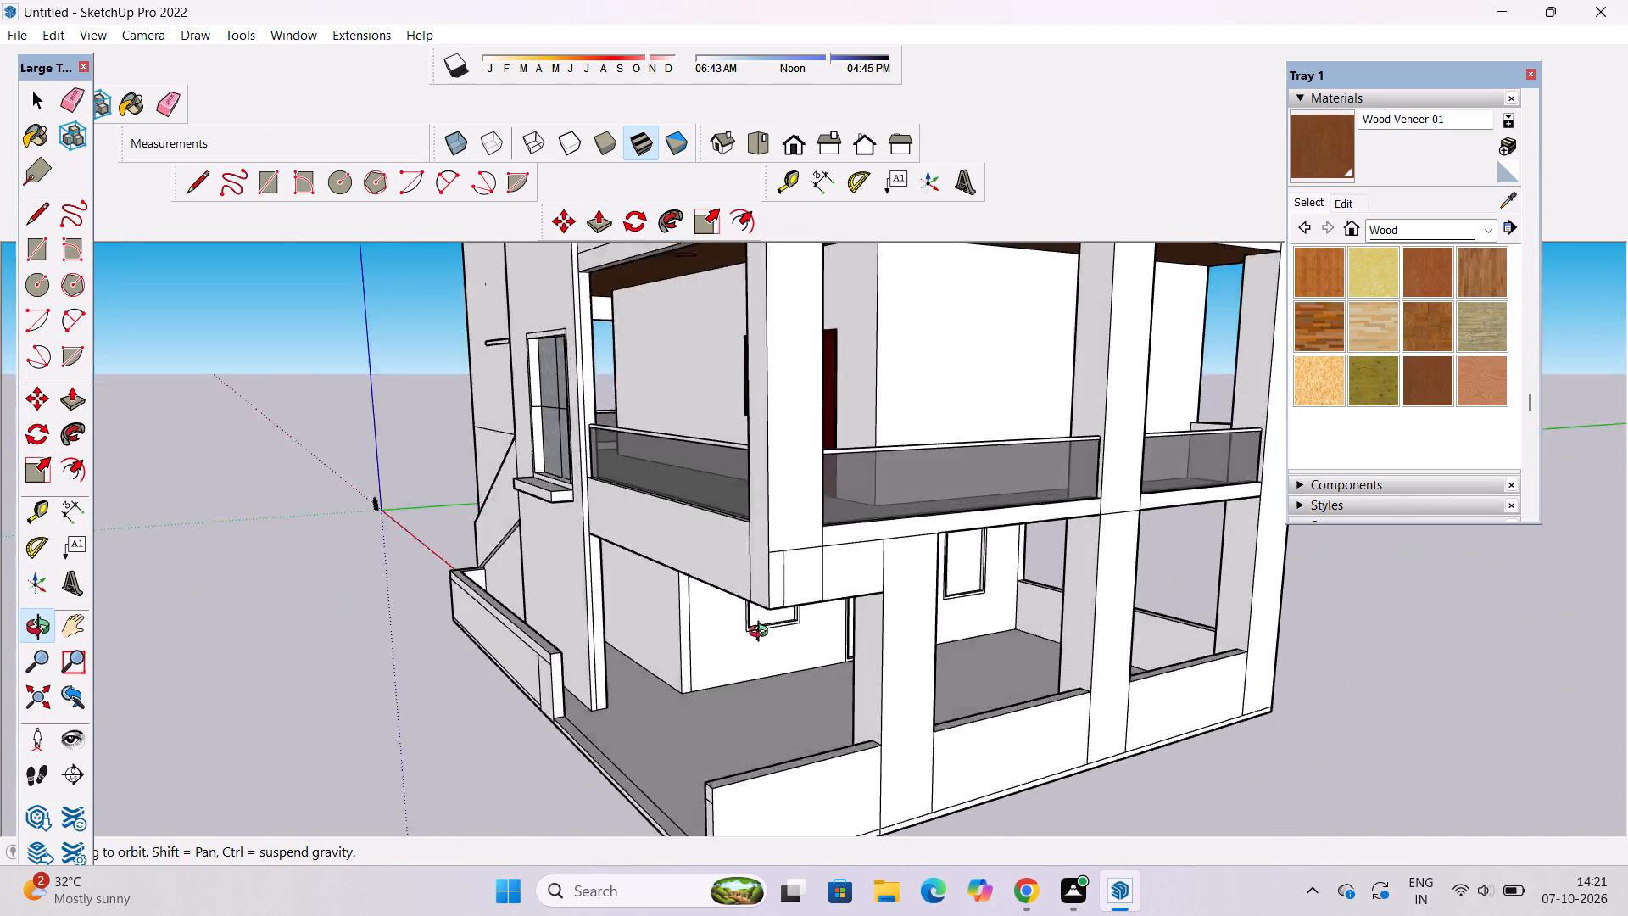
pyautogui.moveTo(762, 634); pyautogui.dragTo(789, 648)
pyautogui.click(791, 649)
pyautogui.keyDown('shift'); pyautogui.moveTo(962, 654); pyautogui.dragTo(735, 587); pyautogui.keyUp('shift')
pyautogui.moveTo(655, 606); pyautogui.dragTo(821, 499)
pyautogui.scroll(-6, 801, 507)
pyautogui.moveTo(765, 534); pyautogui.dragTo(929, 618)
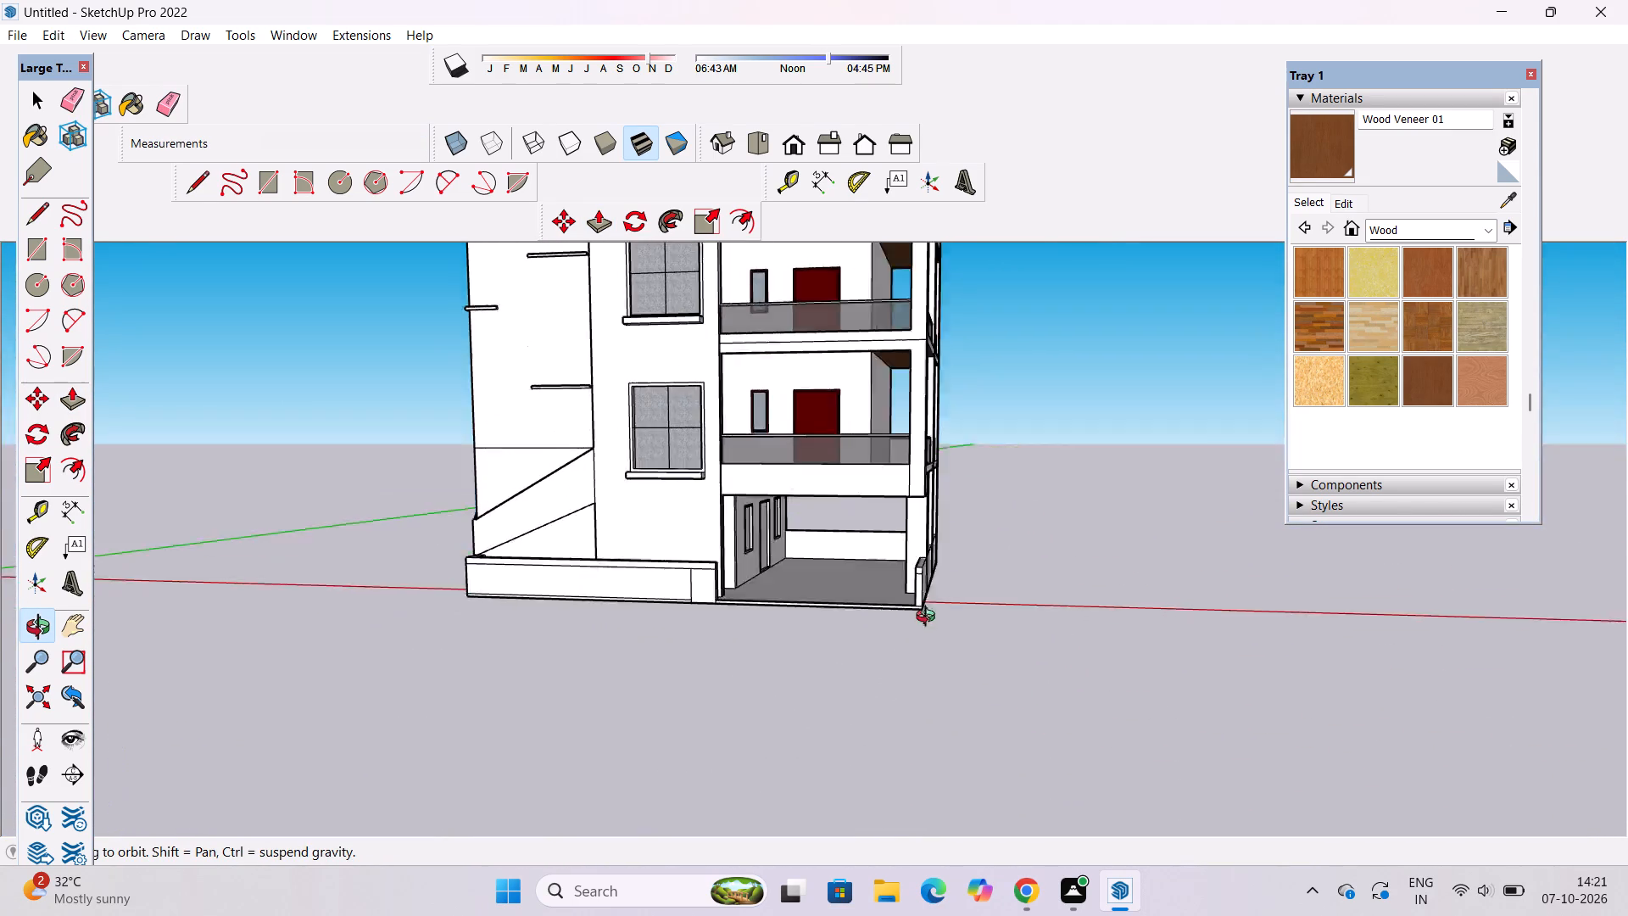
pyautogui.moveTo(929, 618); pyautogui.dragTo(996, 651)
pyautogui.keyDown('shift'); pyautogui.moveTo(995, 644); pyautogui.dragTo(788, 641); pyautogui.keyUp('shift')
pyautogui.keyDown('shift'); pyautogui.moveTo(788, 638); pyautogui.dragTo(799, 711); pyautogui.keyUp('shift')
pyautogui.moveTo(799, 712); pyautogui.dragTo(792, 680)
pyautogui.moveTo(792, 679); pyautogui.dragTo(784, 648)
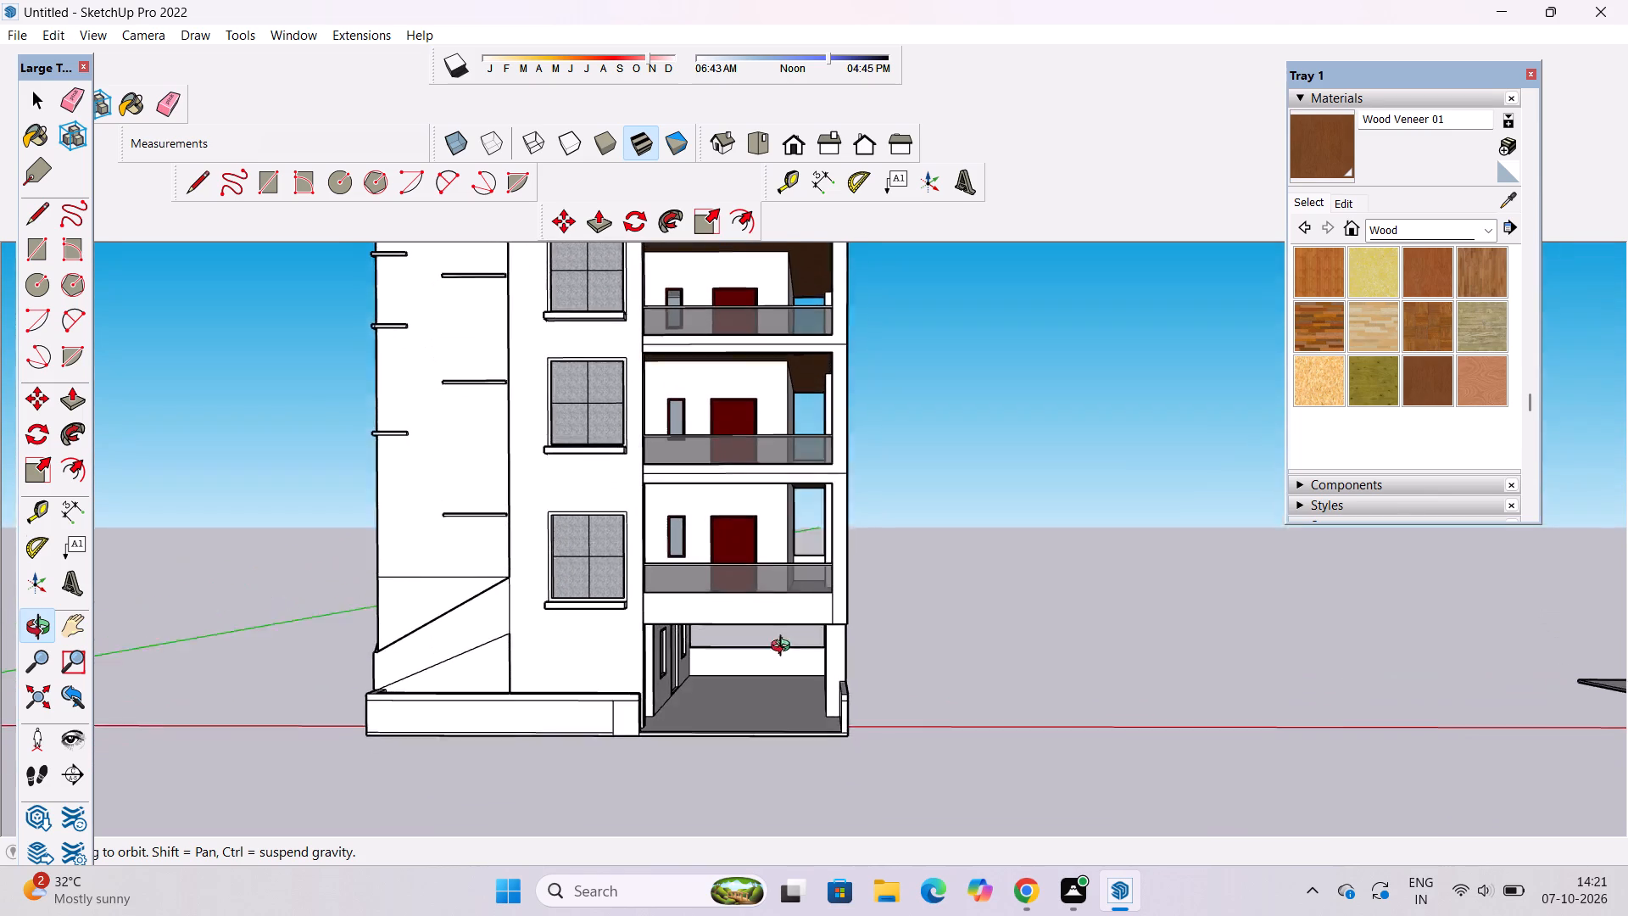
pyautogui.moveTo(784, 648); pyautogui.dragTo(783, 638)
pyautogui.moveTo(783, 638); pyautogui.dragTo(789, 625)
# Paint the front face of the beam below the lowest balcony with Wood Veneer 01.
pyautogui.keyDown('shift'); pyautogui.scroll(3, 778, 628); pyautogui.keyUp('shift')
pyautogui.keyDown('shift'); pyautogui.moveTo(777, 628); pyautogui.dragTo(779, 650); pyautogui.keyUp('shift')
pyautogui.keyDown('shift'); pyautogui.moveTo(779, 669); pyautogui.dragTo(782, 656); pyautogui.keyUp('shift')
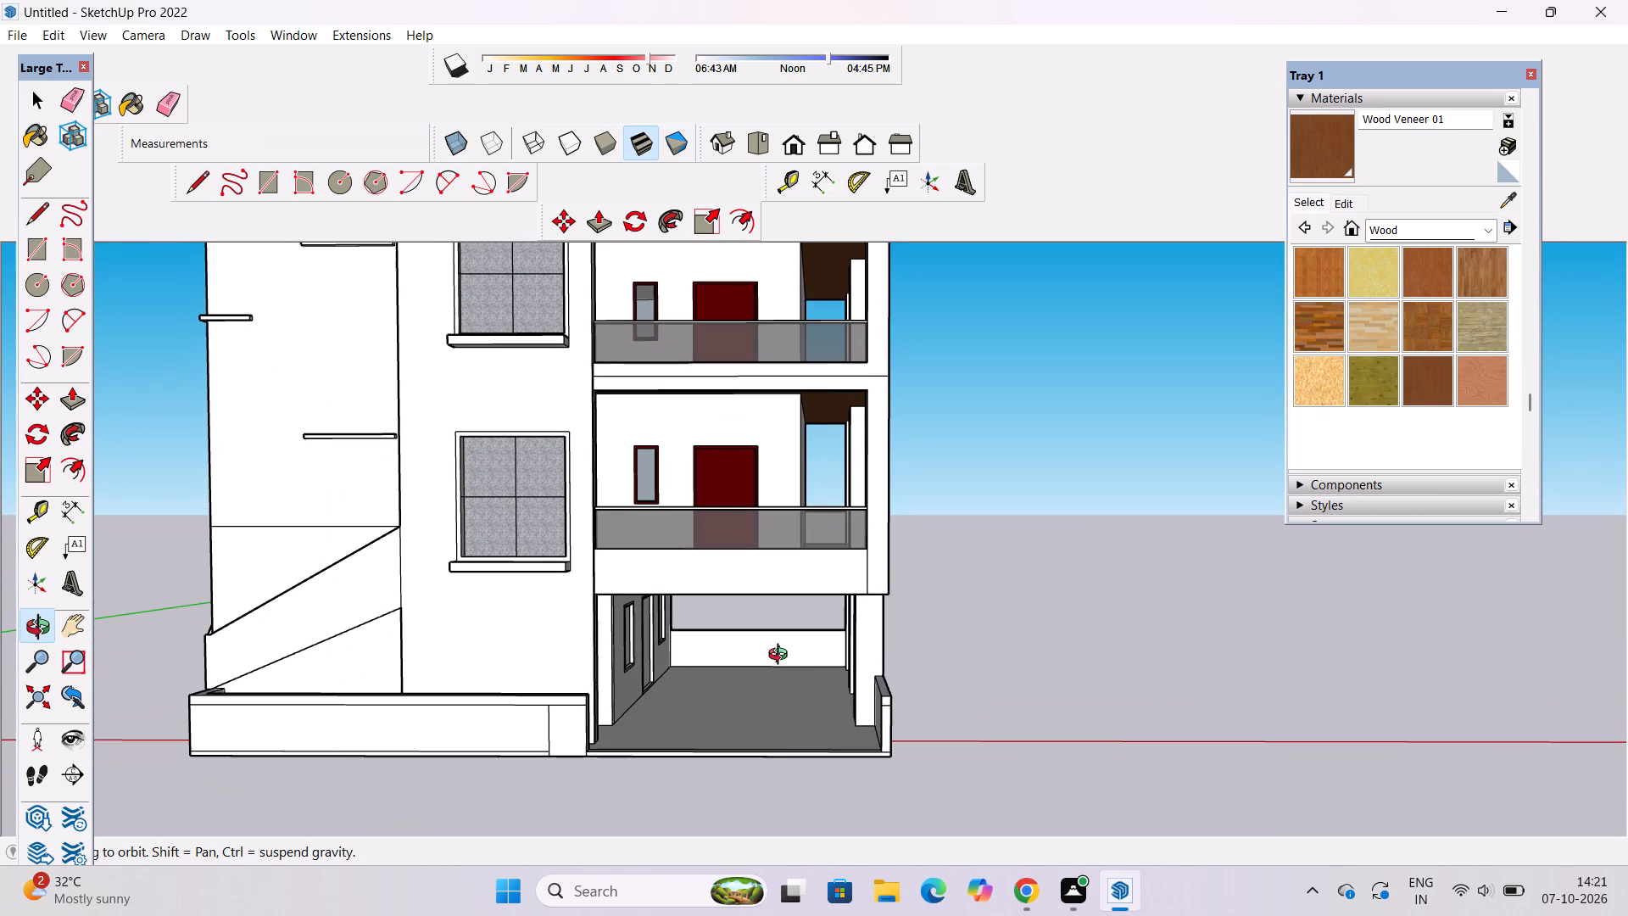
pyautogui.keyDown('shift'); pyautogui.moveTo(783, 656); pyautogui.dragTo(802, 646); pyautogui.keyUp('shift')
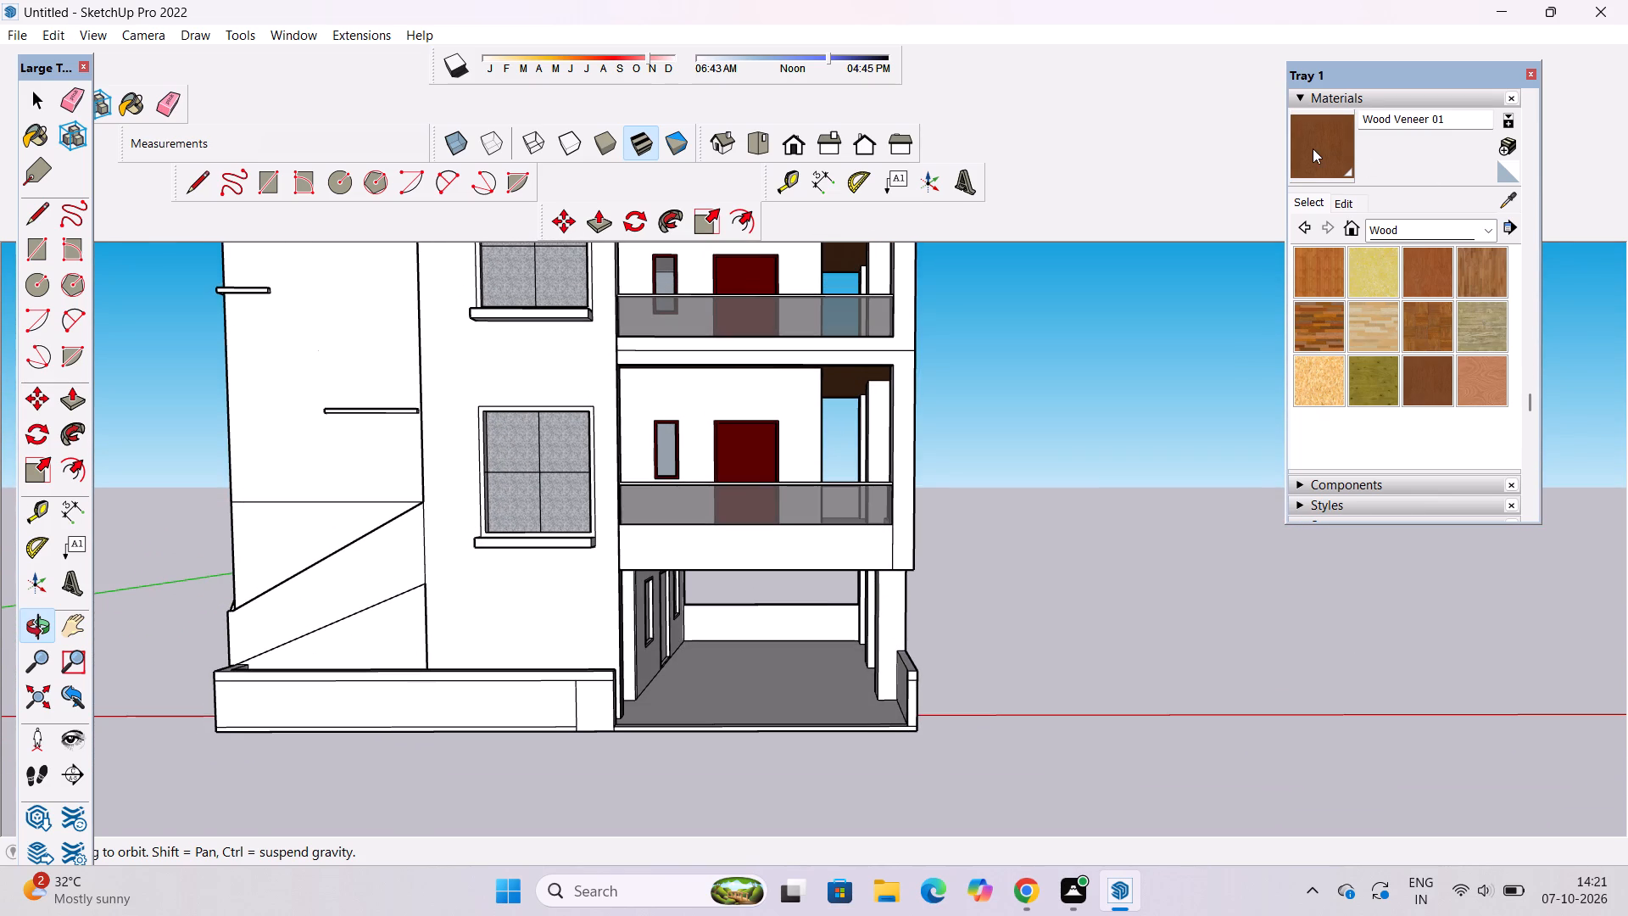
pyautogui.click(1313, 148)
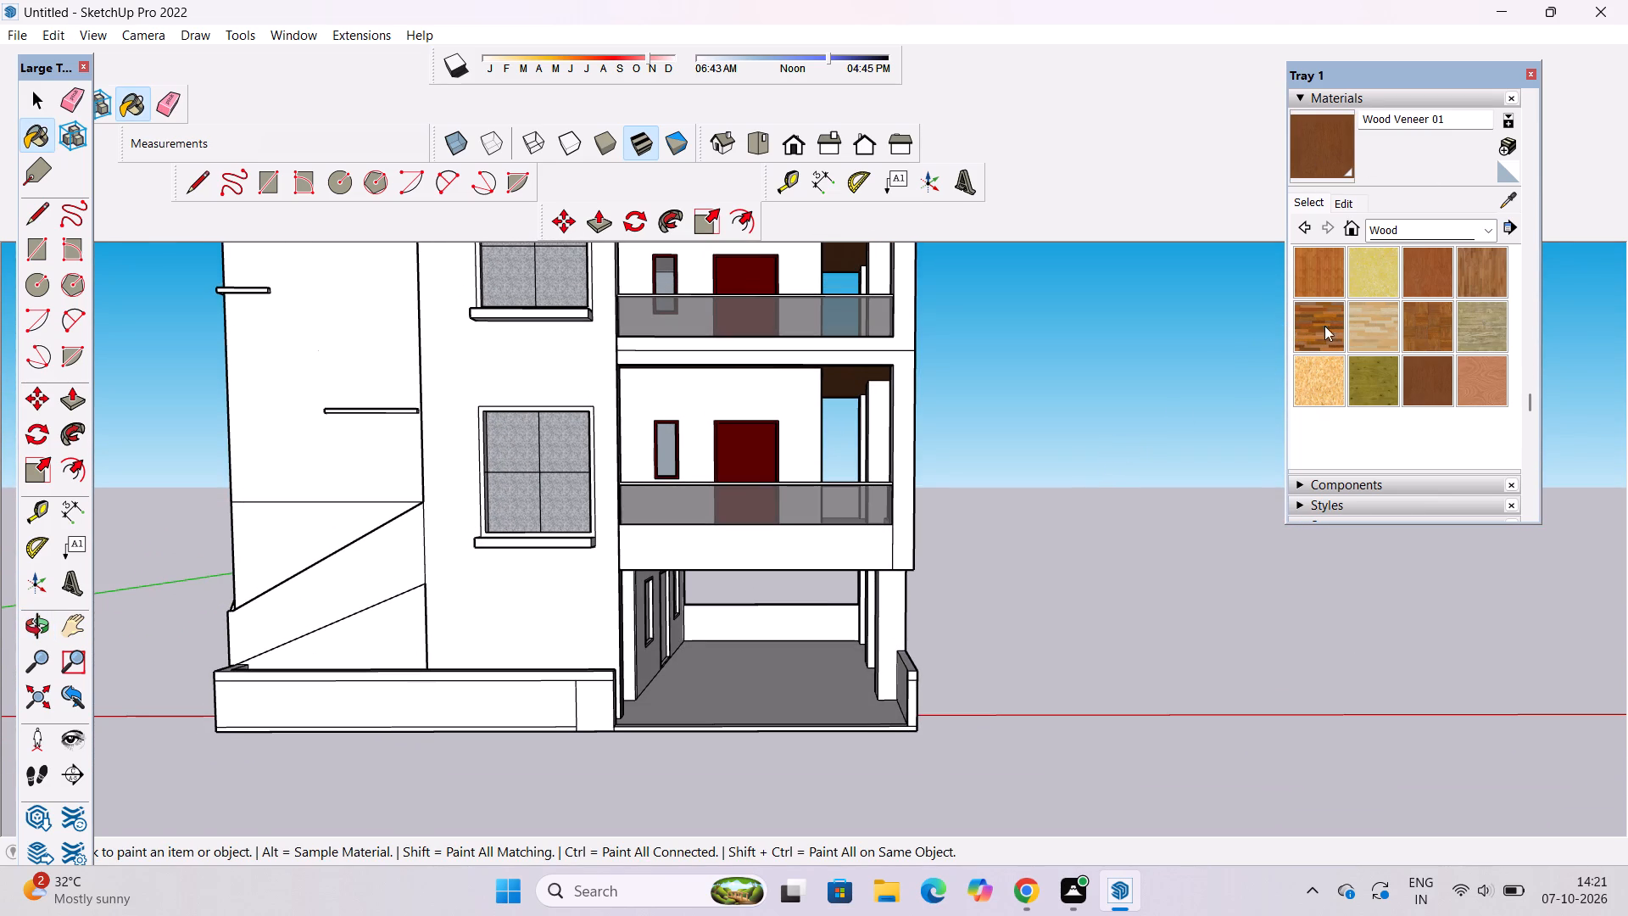
pyautogui.click(834, 552)
pyautogui.scroll(6, 844, 600)
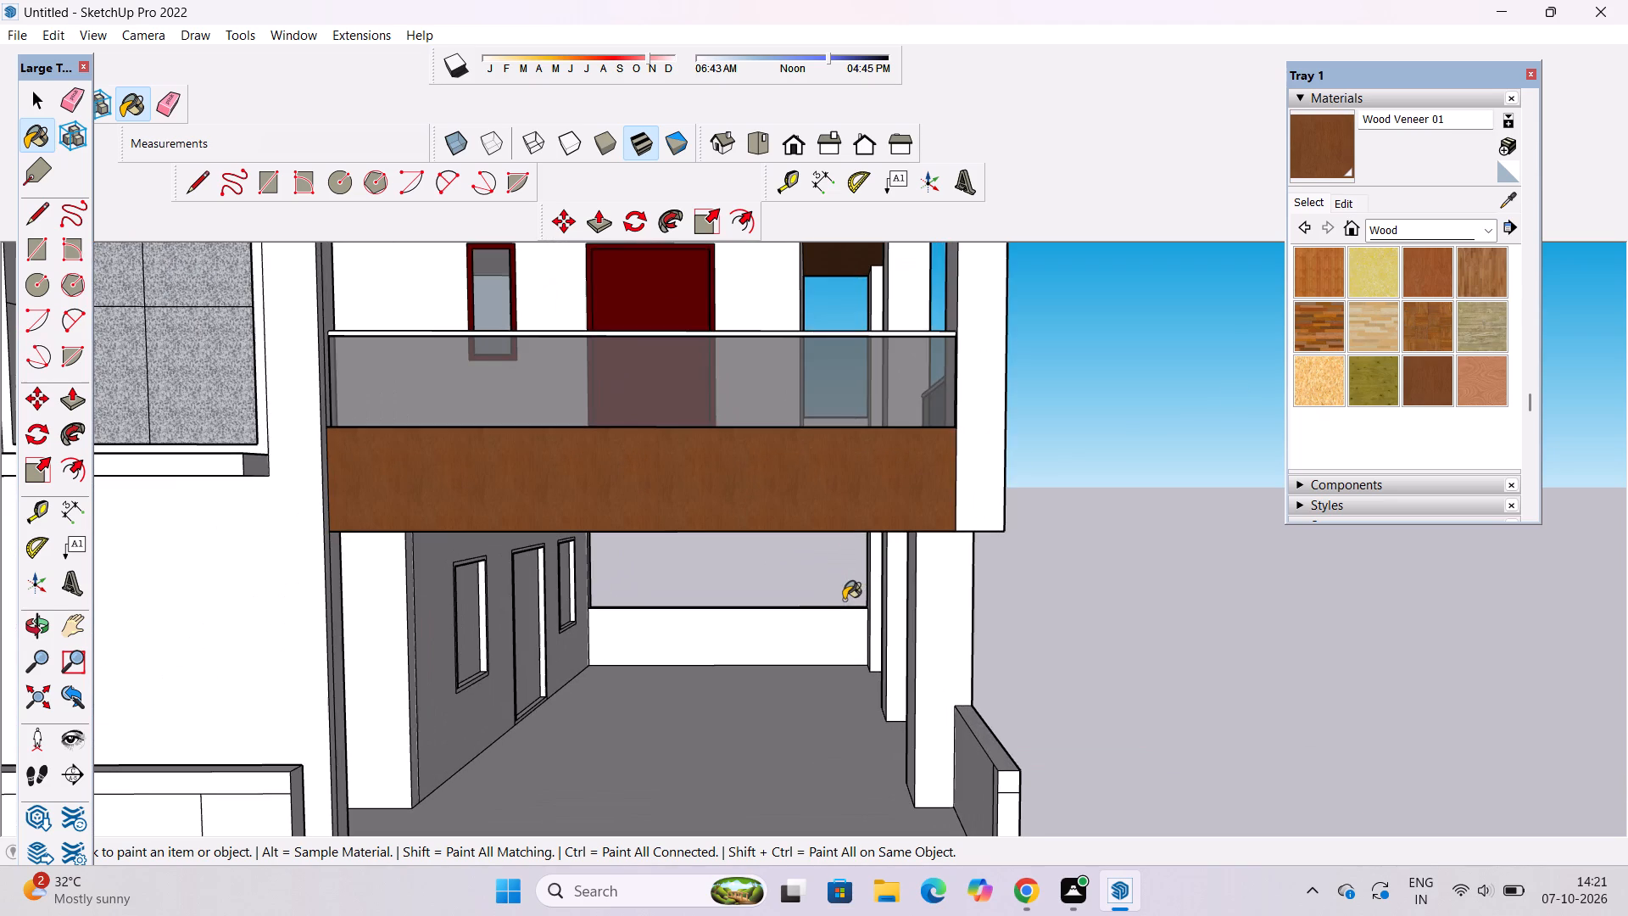
# Paint the ground-floor parking ceiling with Wood Veneer 01.
pyautogui.press('o')
pyautogui.moveTo(1085, 561); pyautogui.dragTo(839, 560)
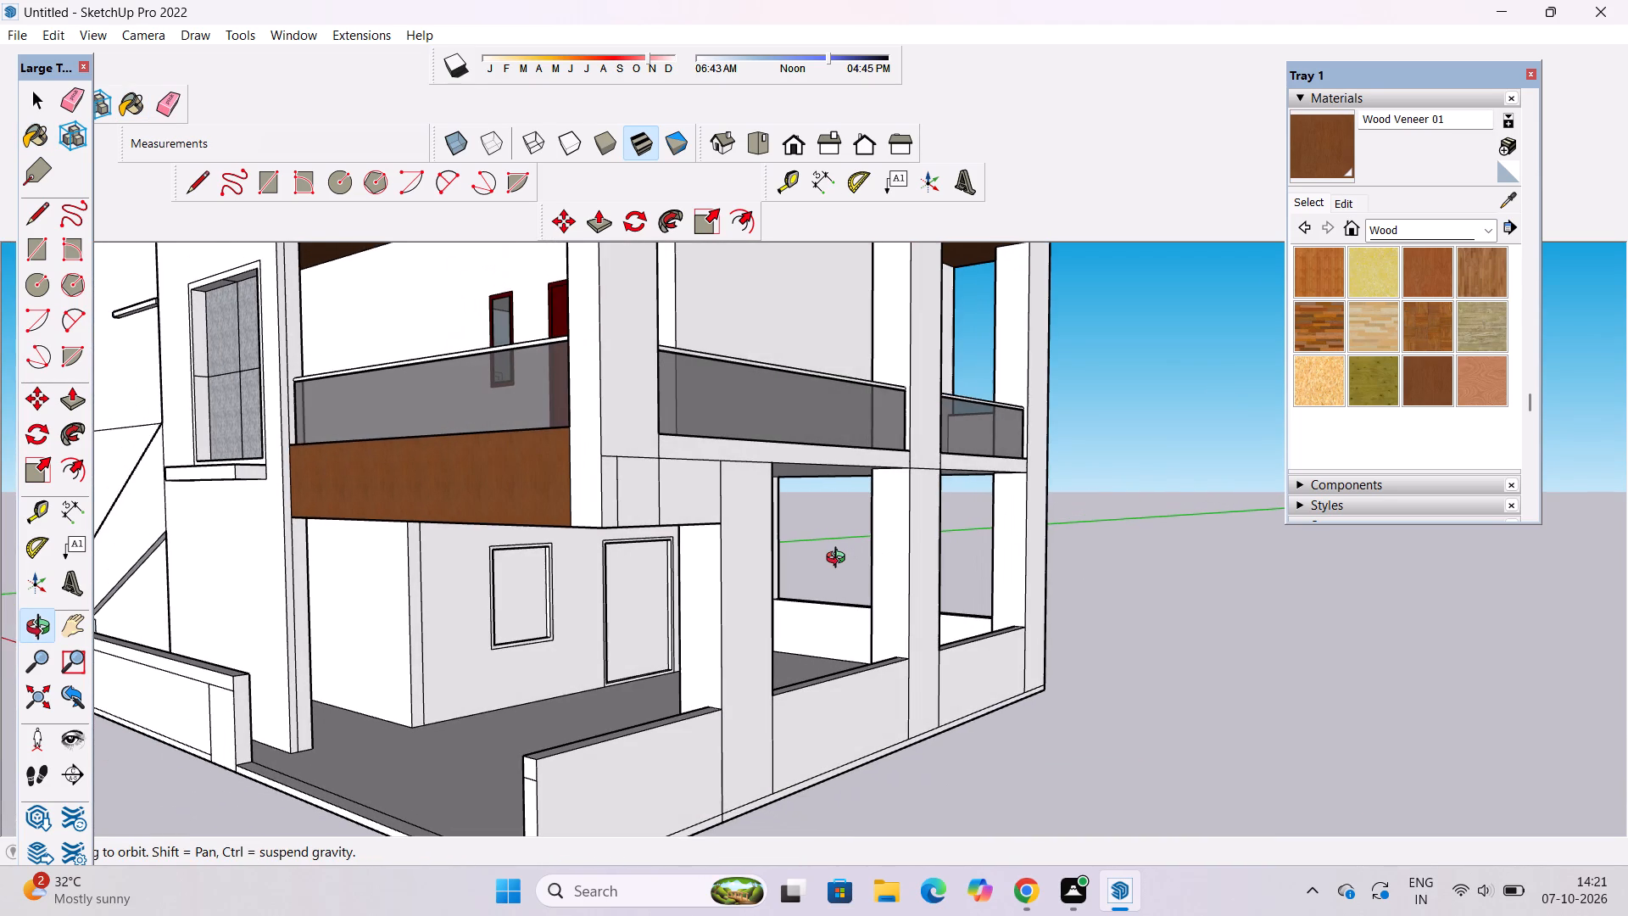
pyautogui.scroll(-3, 839, 560)
pyautogui.keyDown('shift'); pyautogui.moveTo(764, 578); pyautogui.dragTo(804, 640); pyautogui.keyUp('shift')
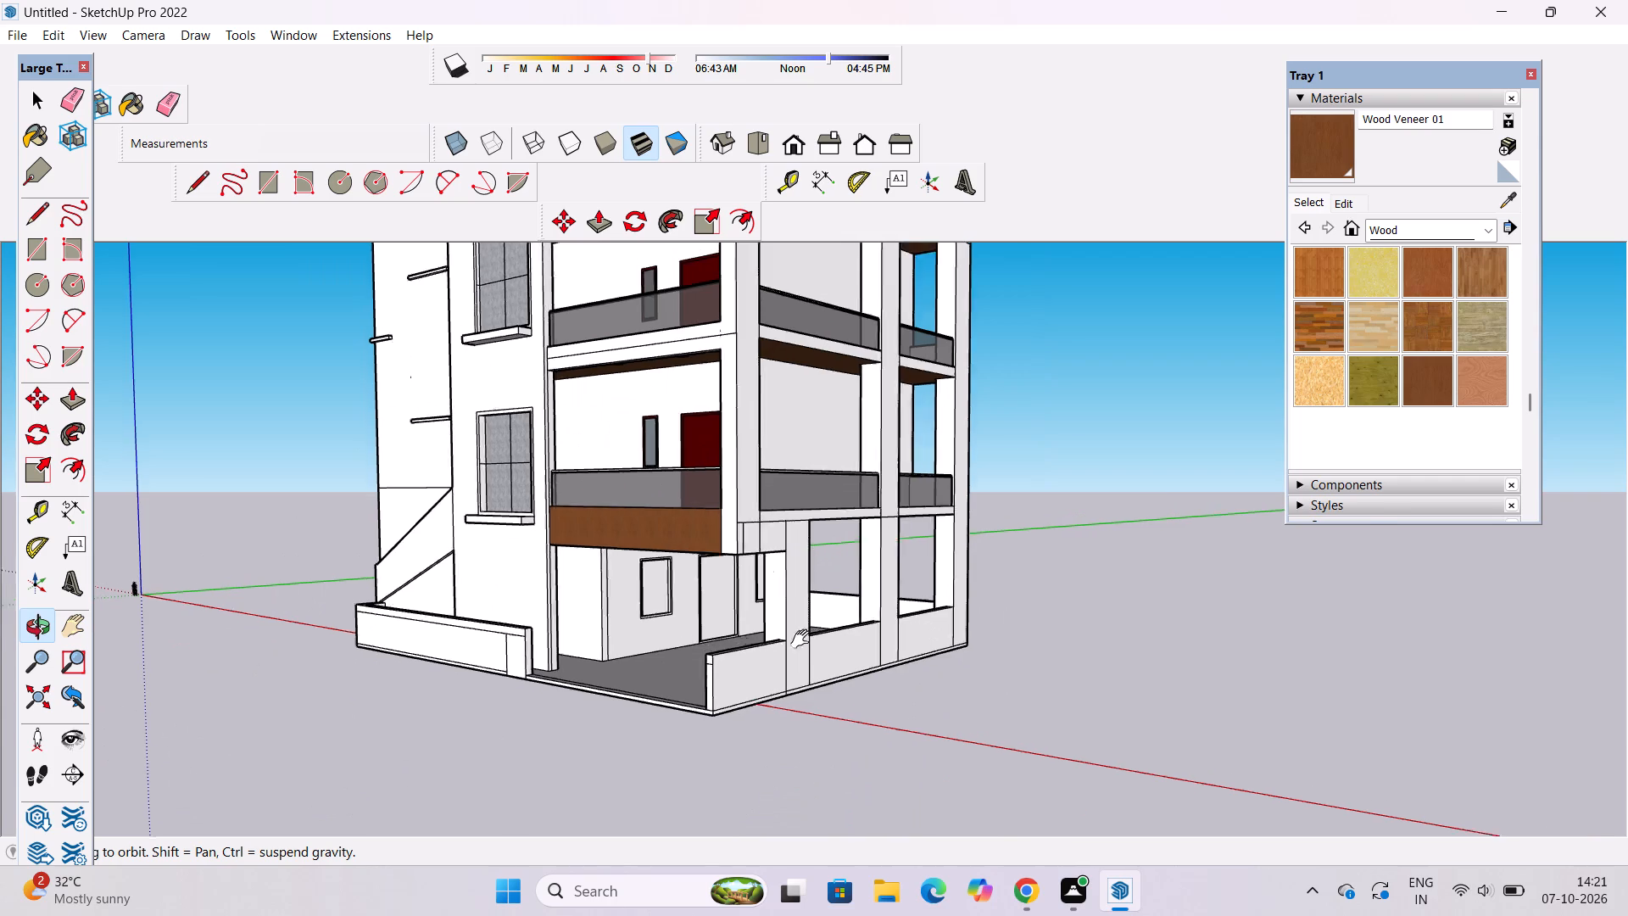
pyautogui.keyDown('shift'); pyautogui.moveTo(804, 640); pyautogui.dragTo(835, 672); pyautogui.keyUp('shift')
pyautogui.moveTo(736, 685); pyautogui.dragTo(894, 606)
pyautogui.moveTo(851, 625); pyautogui.dragTo(970, 613)
pyautogui.moveTo(970, 613); pyautogui.dragTo(895, 635)
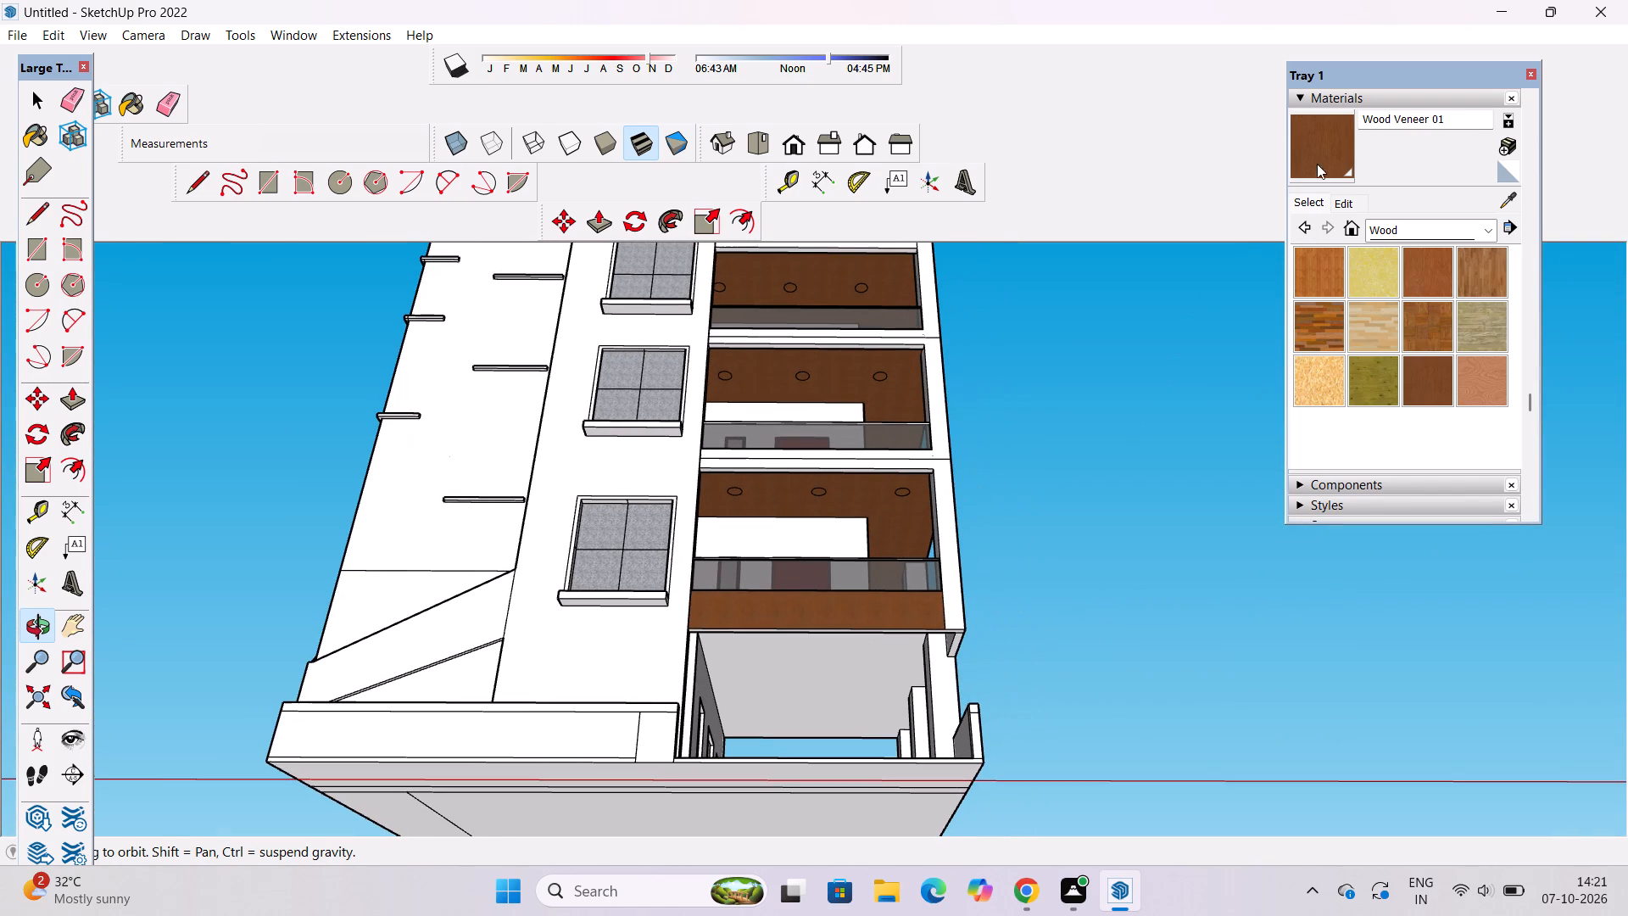
pyautogui.click(1325, 154)
pyautogui.click(833, 686)
# Paint the narrow underside of the front beam below the lowest balcony with Wood Veneer 01.
pyautogui.scroll(3, 832, 685)
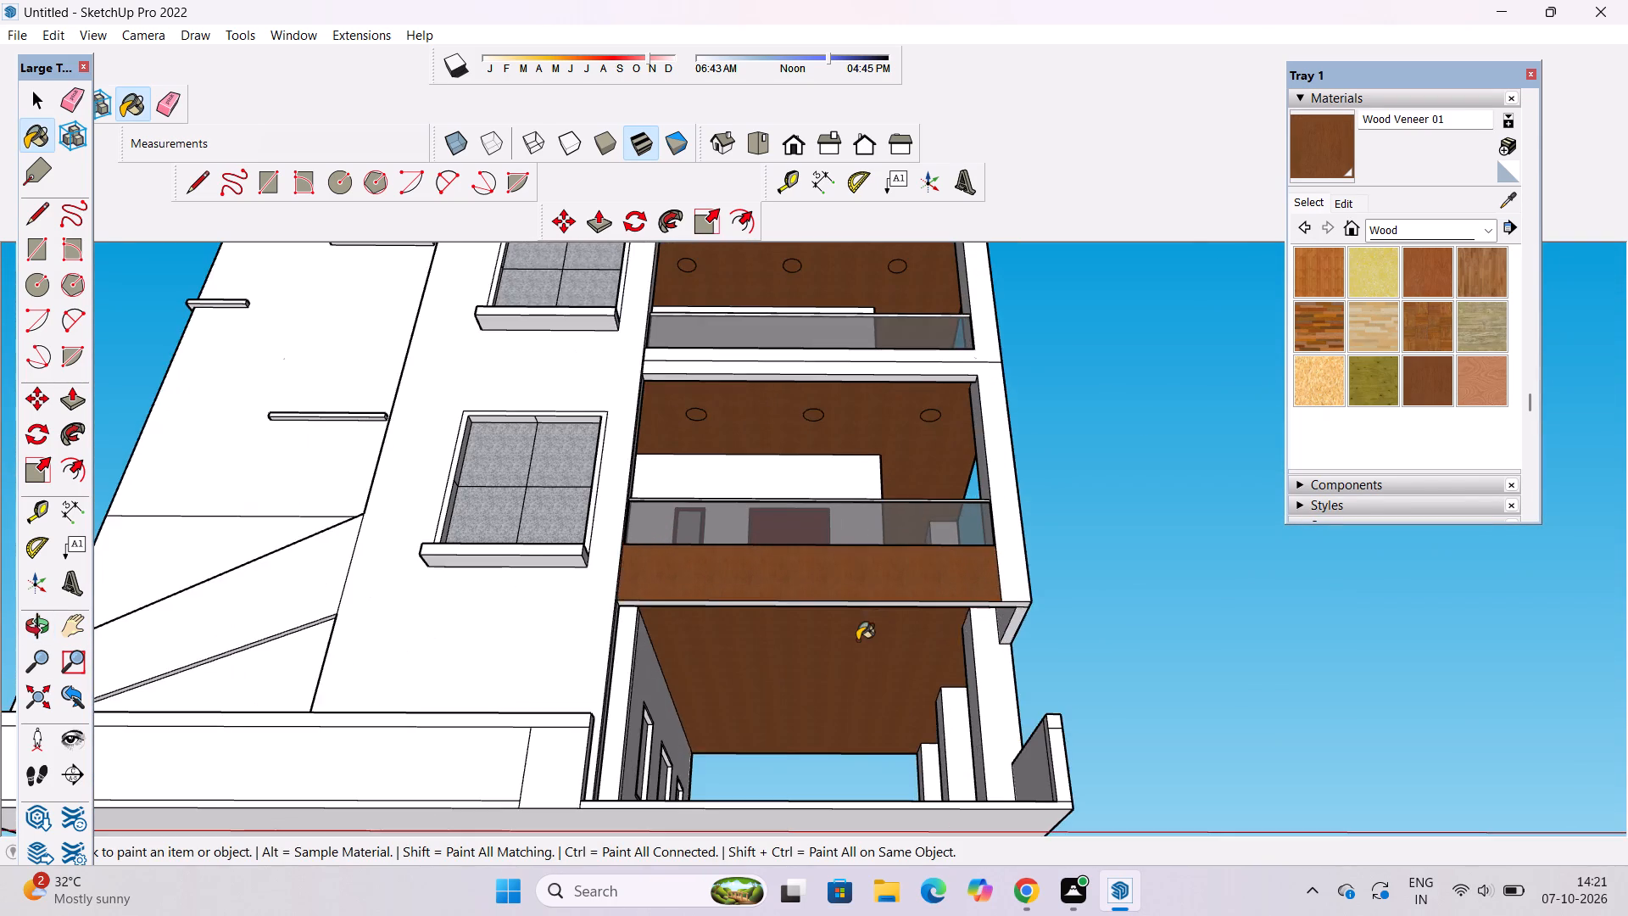
pyautogui.scroll(8, 867, 628)
pyautogui.click(1011, 563)
pyautogui.scroll(-5, 810, 585)
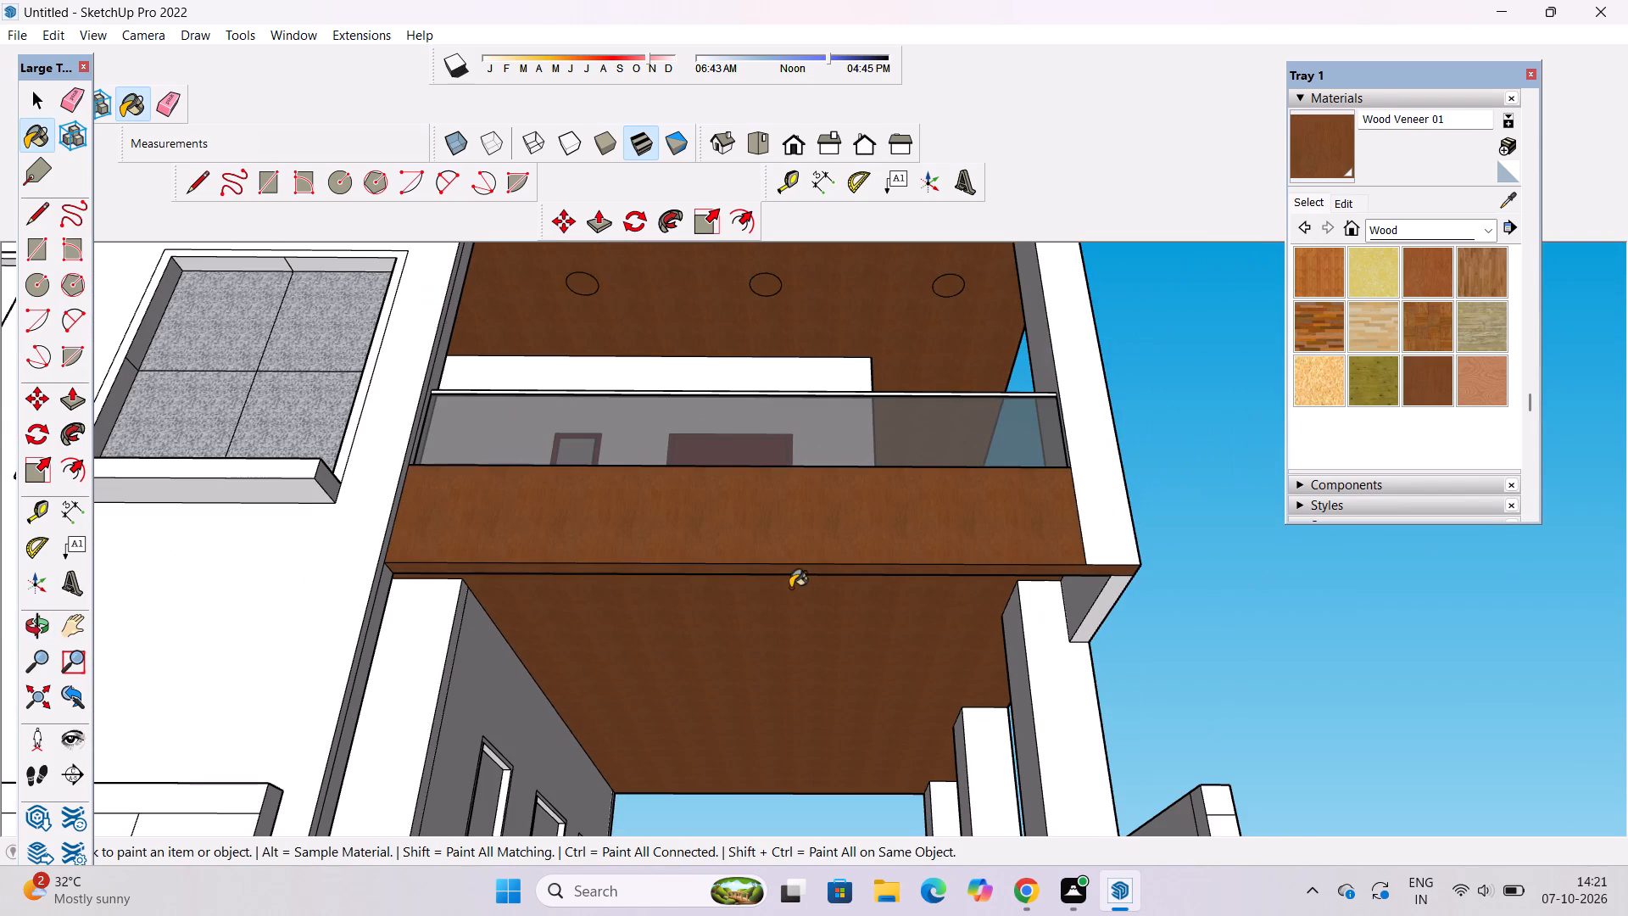
# Examine the veneered beam and ceiling and the whole building exterior from several sides.
pyautogui.press('o')
pyautogui.scroll(-6, 782, 585)
pyautogui.scroll(4, 924, 594)
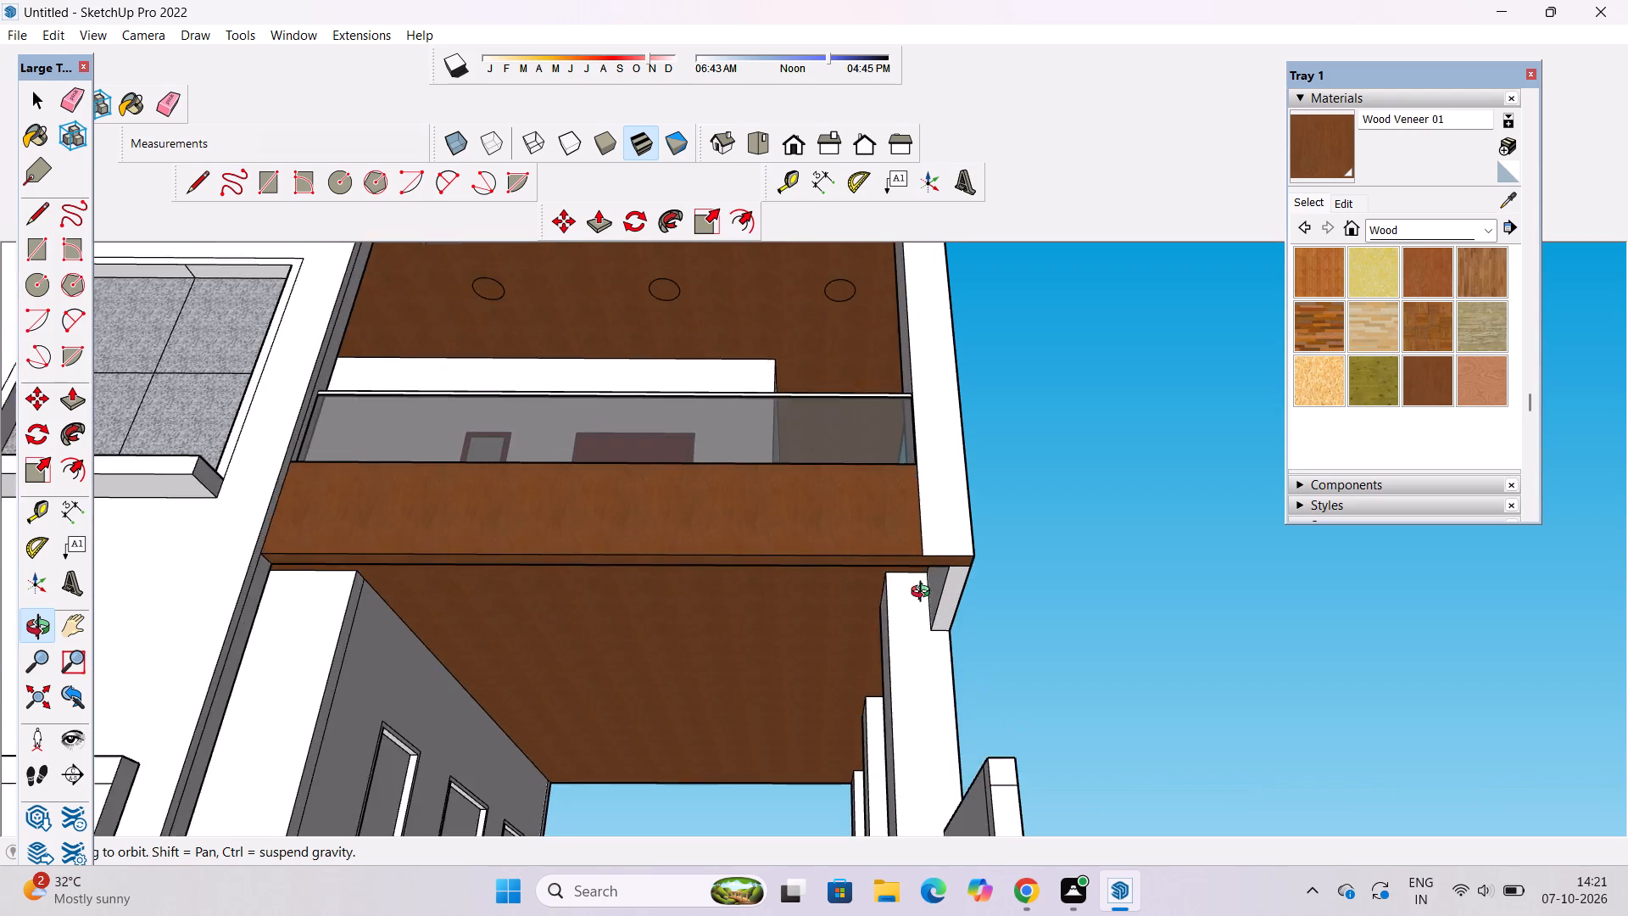
pyautogui.scroll(6, 924, 594)
pyautogui.scroll(-5, 610, 523)
pyautogui.moveTo(443, 545); pyautogui.dragTo(831, 641)
pyautogui.scroll(-16, 839, 623)
pyautogui.moveTo(620, 636); pyautogui.dragTo(533, 618)
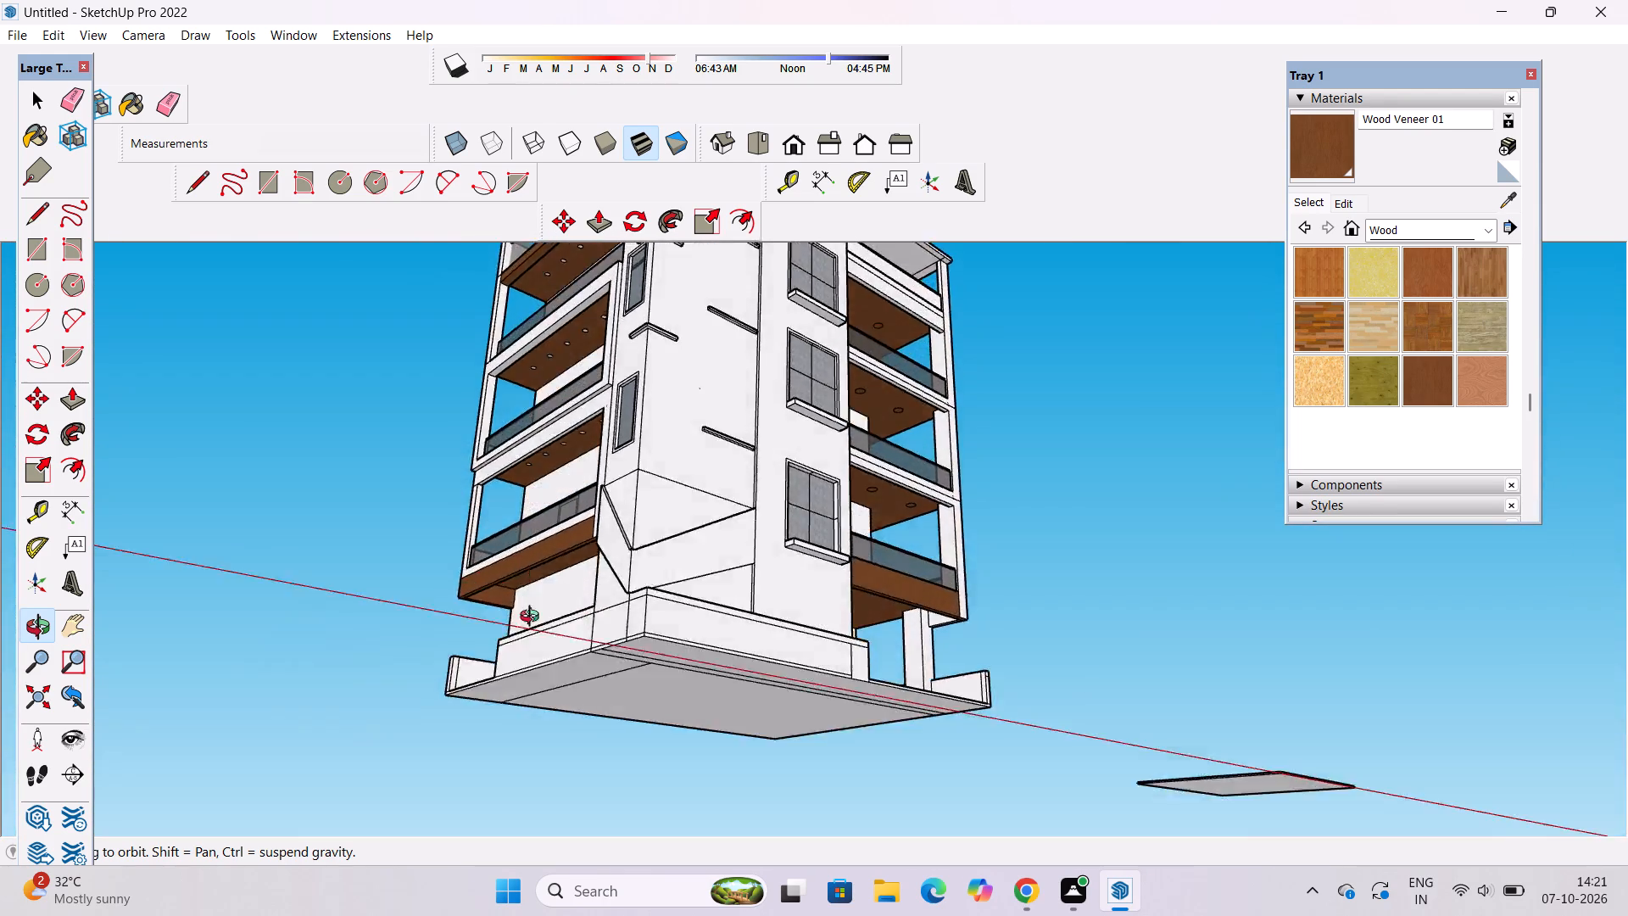
pyautogui.moveTo(533, 618); pyautogui.dragTo(583, 620)
pyautogui.moveTo(626, 615); pyautogui.dragTo(668, 727)
pyautogui.keyDown('shift'); pyautogui.moveTo(739, 580); pyautogui.dragTo(614, 697); pyautogui.keyUp('shift')
pyautogui.moveTo(828, 598); pyautogui.dragTo(562, 594)
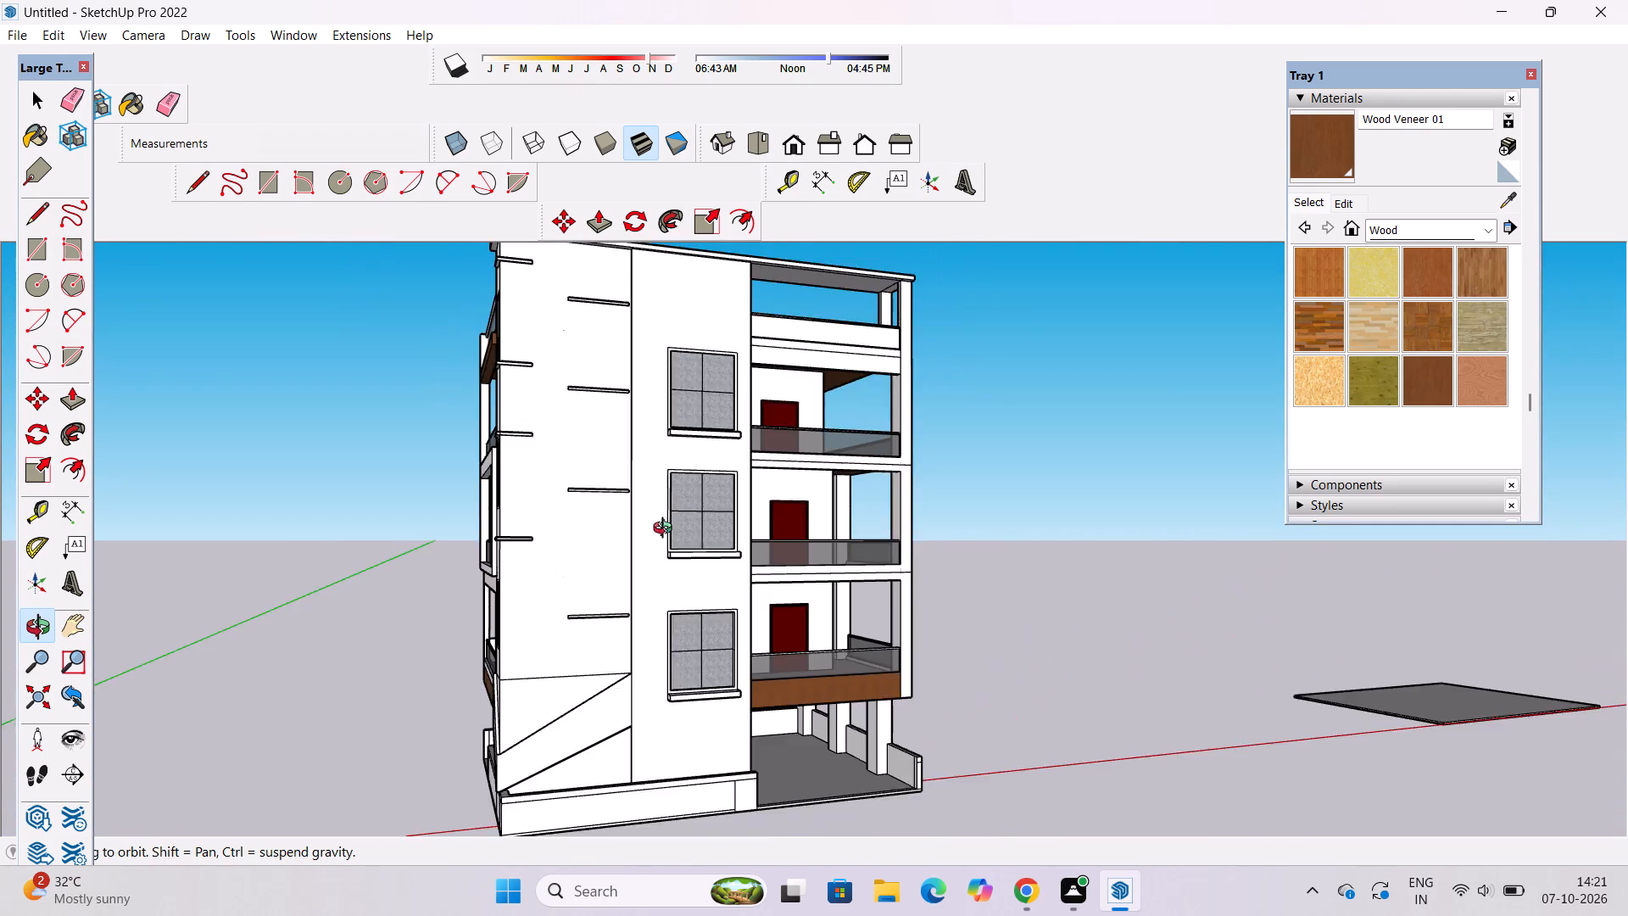
# Examine the front facade and the veneered balcony ceilings from below and from several sides.
pyautogui.scroll(3, 666, 530)
pyautogui.keyDown('shift'); pyautogui.moveTo(769, 533); pyautogui.dragTo(738, 688); pyautogui.keyUp('shift')
pyautogui.moveTo(920, 669); pyautogui.dragTo(703, 623)
pyautogui.keyDown('shift'); pyautogui.moveTo(704, 621); pyautogui.dragTo(636, 684); pyautogui.keyUp('shift')
pyautogui.moveTo(654, 658); pyautogui.dragTo(680, 463)
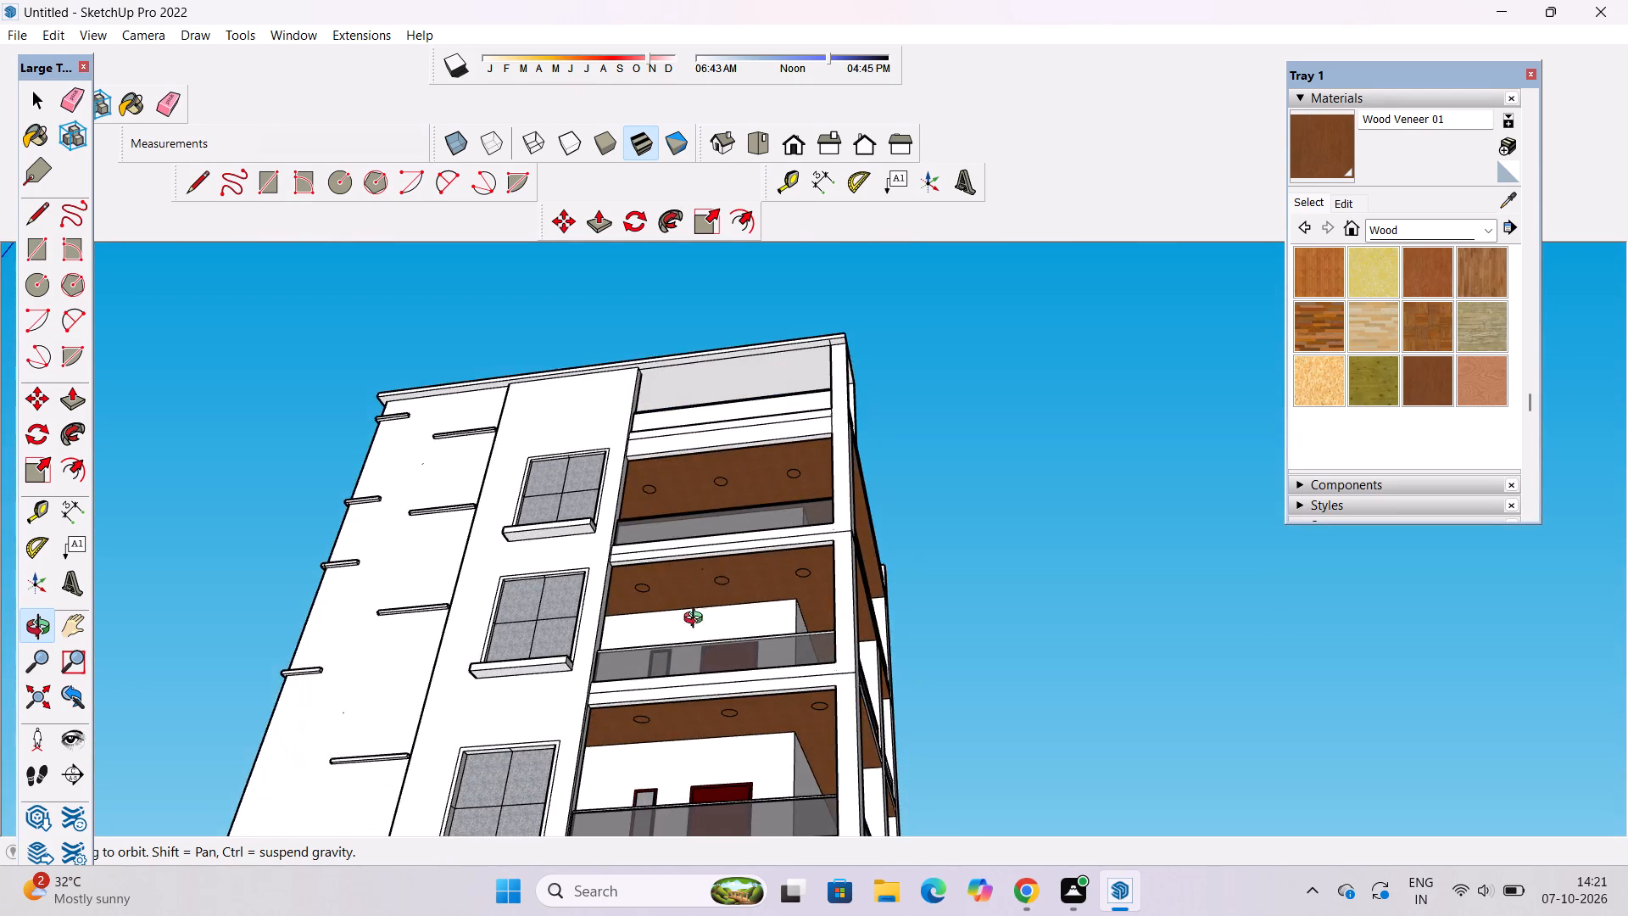
pyautogui.scroll(4, 691, 642)
pyautogui.keyDown('shift'); pyautogui.moveTo(689, 648); pyautogui.dragTo(739, 502); pyautogui.keyUp('shift')
pyautogui.scroll(-5, 748, 639)
pyautogui.moveTo(753, 620); pyautogui.dragTo(728, 742)
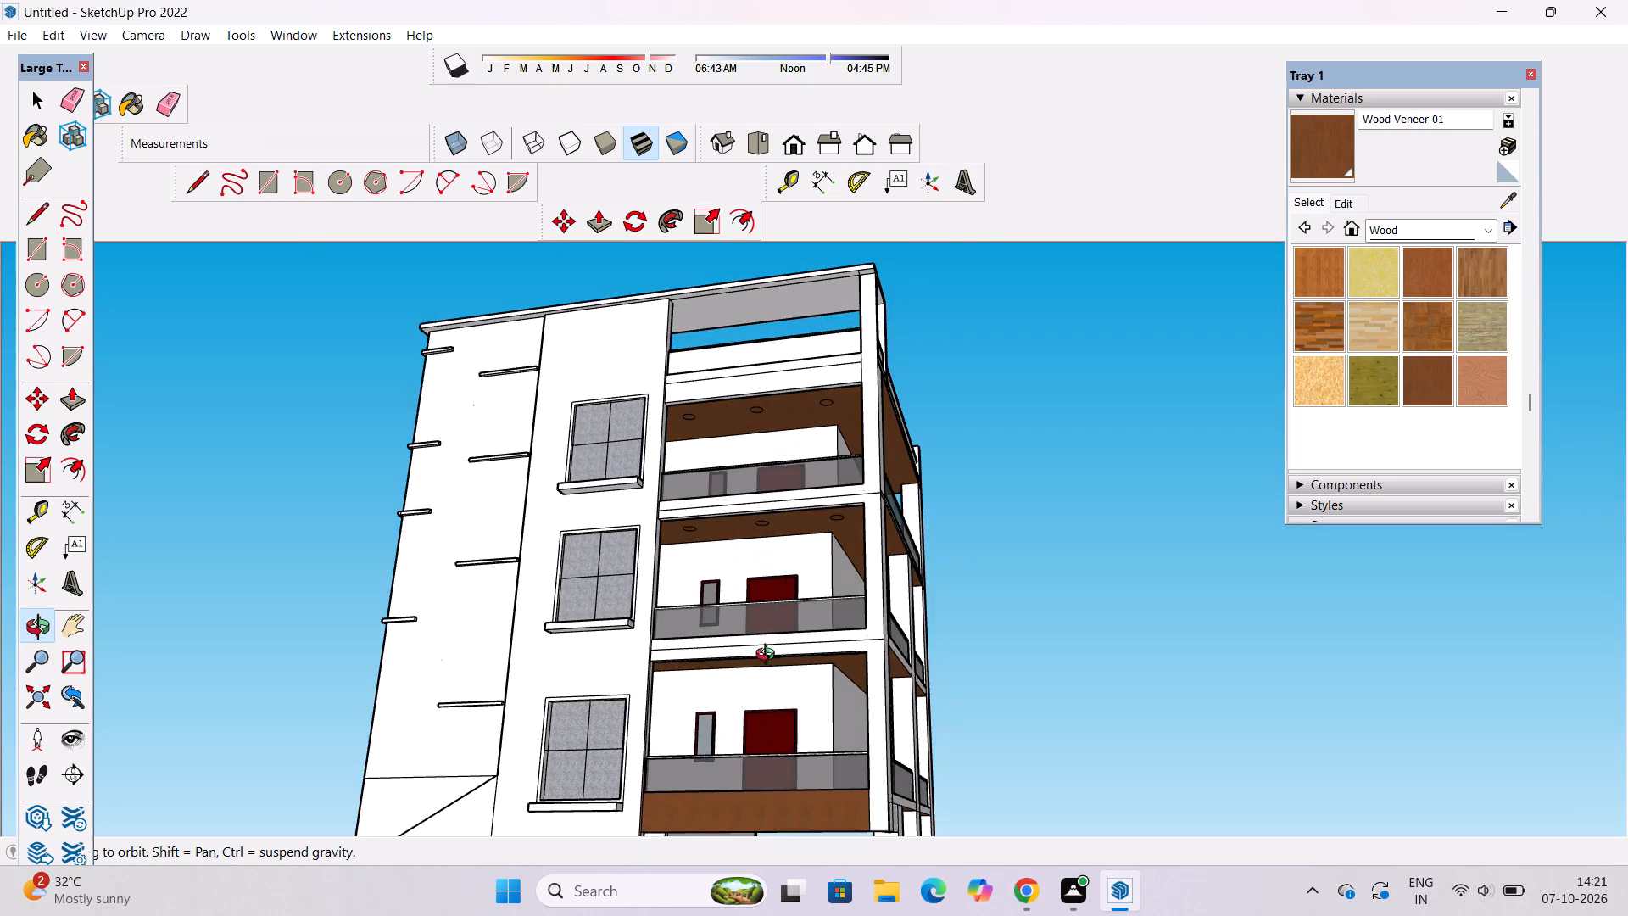
pyautogui.keyDown('shift'); pyautogui.moveTo(768, 525); pyautogui.dragTo(614, 661); pyautogui.keyUp('shift')
pyautogui.moveTo(608, 653); pyautogui.dragTo(675, 590)
pyautogui.keyDown('shift'); pyautogui.moveTo(675, 587); pyautogui.dragTo(697, 622); pyautogui.keyUp('shift')
# Draw a circle with a 2' radius on the veneered ceiling of the top balcony, along the building's long side.
pyautogui.scroll(4, 727, 604)
pyautogui.moveTo(845, 575); pyautogui.dragTo(568, 600)
pyautogui.scroll(4, 817, 568)
pyautogui.moveTo(817, 568); pyautogui.dragTo(683, 568)
pyautogui.keyDown('shift'); pyautogui.moveTo(678, 576); pyautogui.dragTo(711, 478); pyautogui.keyUp('shift')
pyautogui.moveTo(768, 519); pyautogui.dragTo(622, 534)
pyautogui.scroll(7, 620, 529)
pyautogui.keyDown('shift'); pyautogui.moveTo(624, 526); pyautogui.dragTo(567, 550); pyautogui.keyUp('shift')
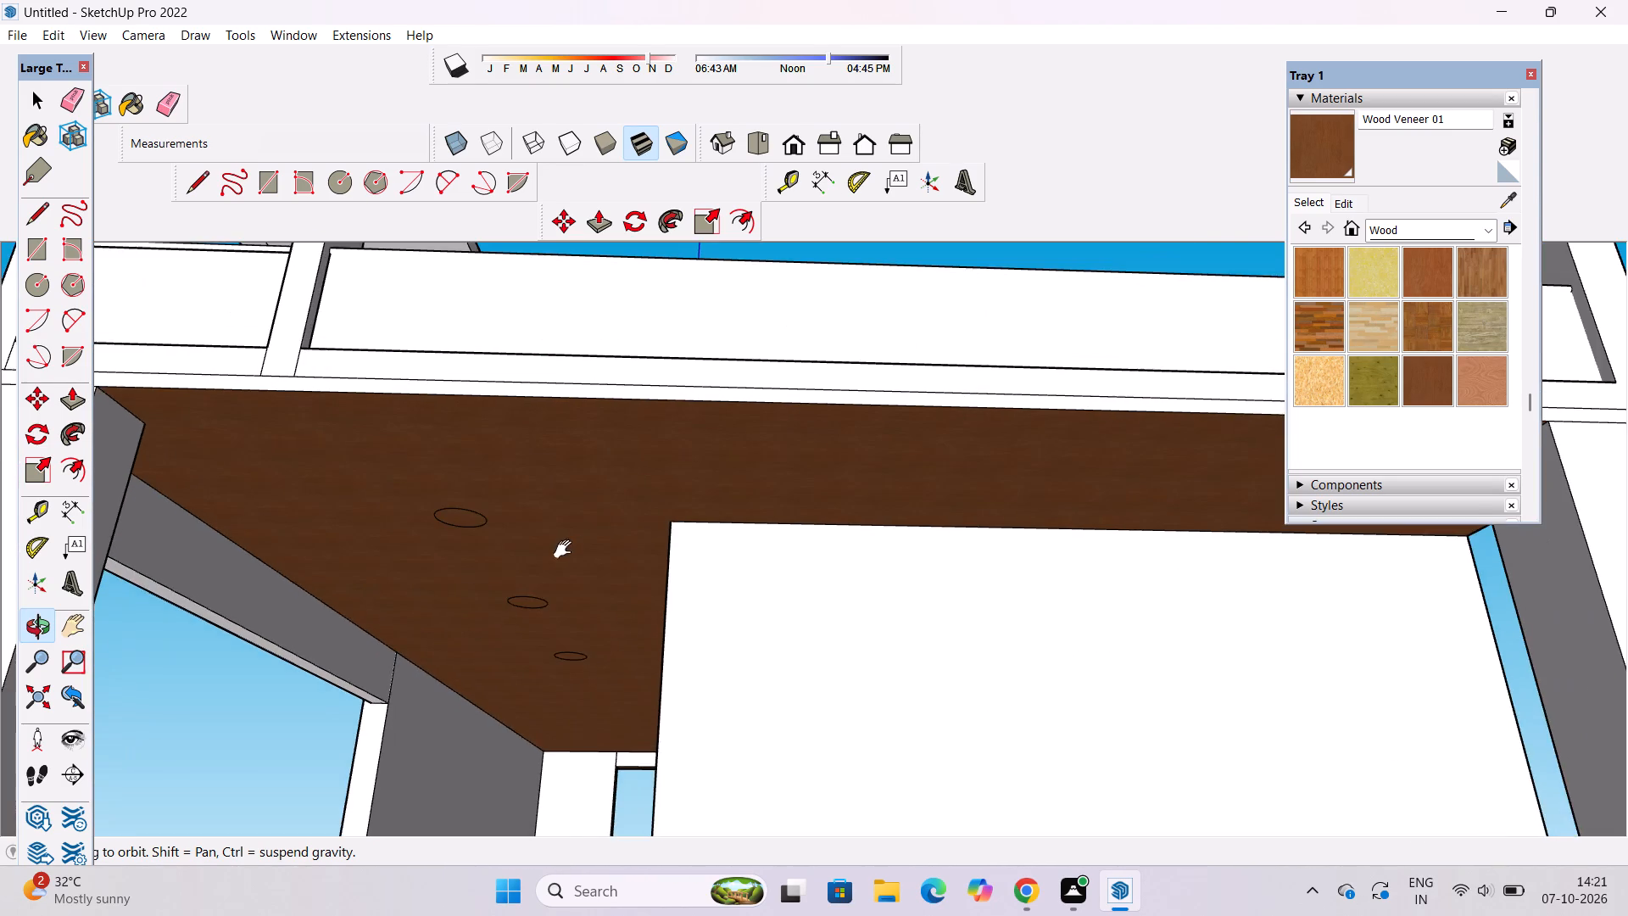
pyautogui.keyDown('shift'); pyautogui.moveTo(668, 534); pyautogui.dragTo(447, 533); pyautogui.keyUp('shift')
pyautogui.moveTo(457, 525); pyautogui.dragTo(499, 505)
pyautogui.keyDown('shift'); pyautogui.click(499, 505); pyautogui.keyUp('shift')
pyautogui.moveTo(490, 515); pyautogui.dragTo(448, 530)
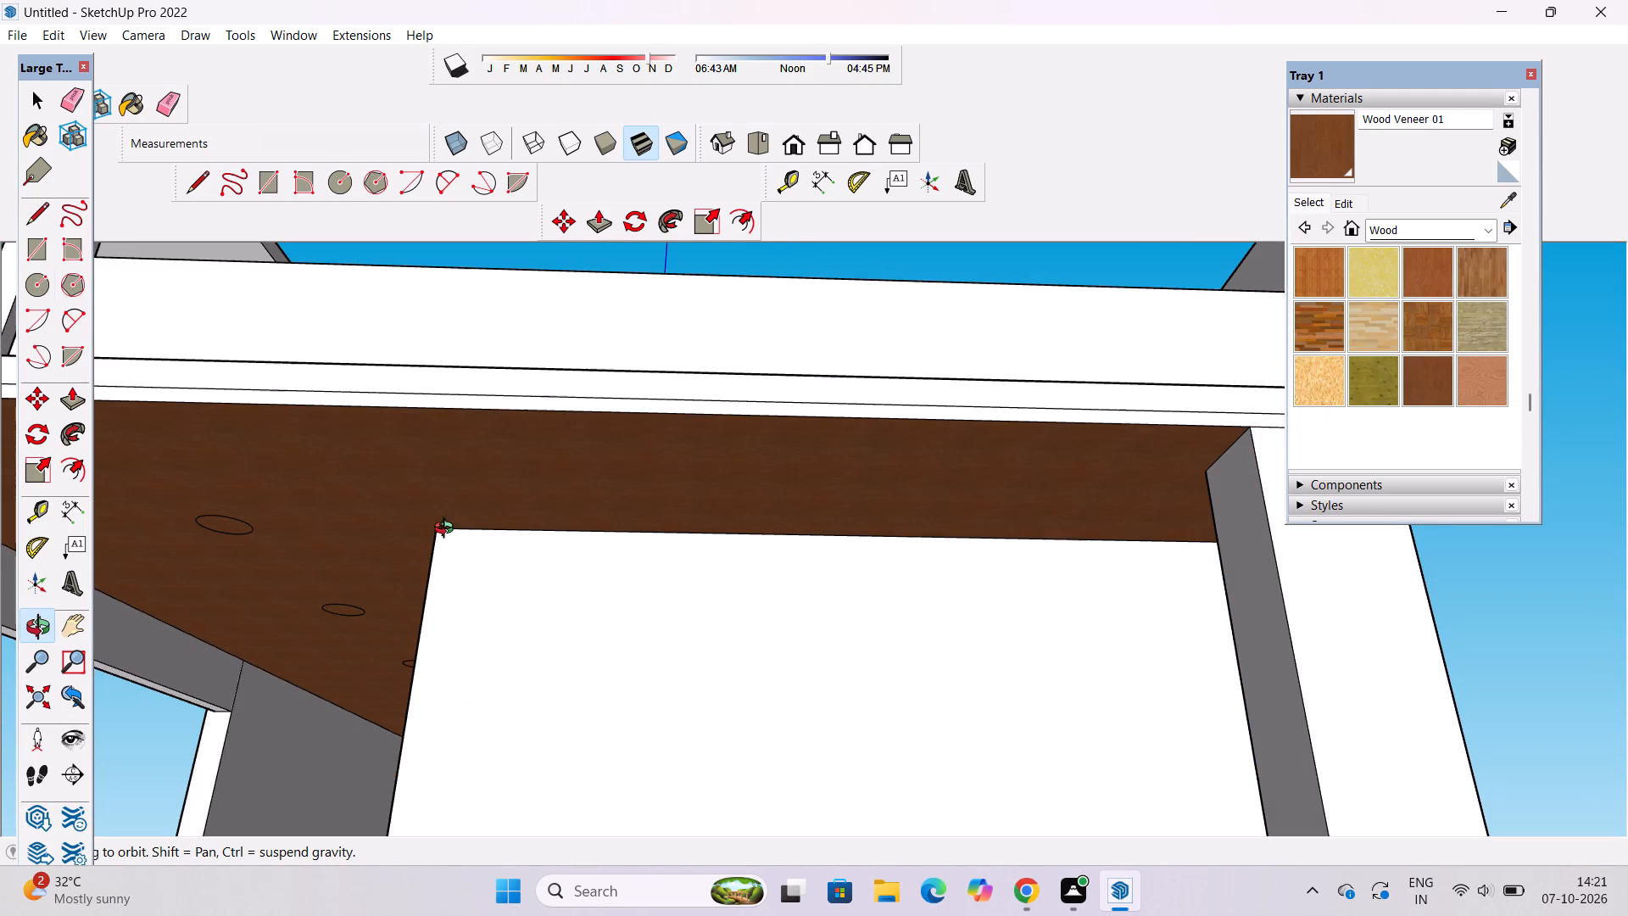
pyautogui.press('c')
pyautogui.click(503, 469)
pyautogui.write('2;')
pyautogui.press("'")
pyautogui.press('Return')
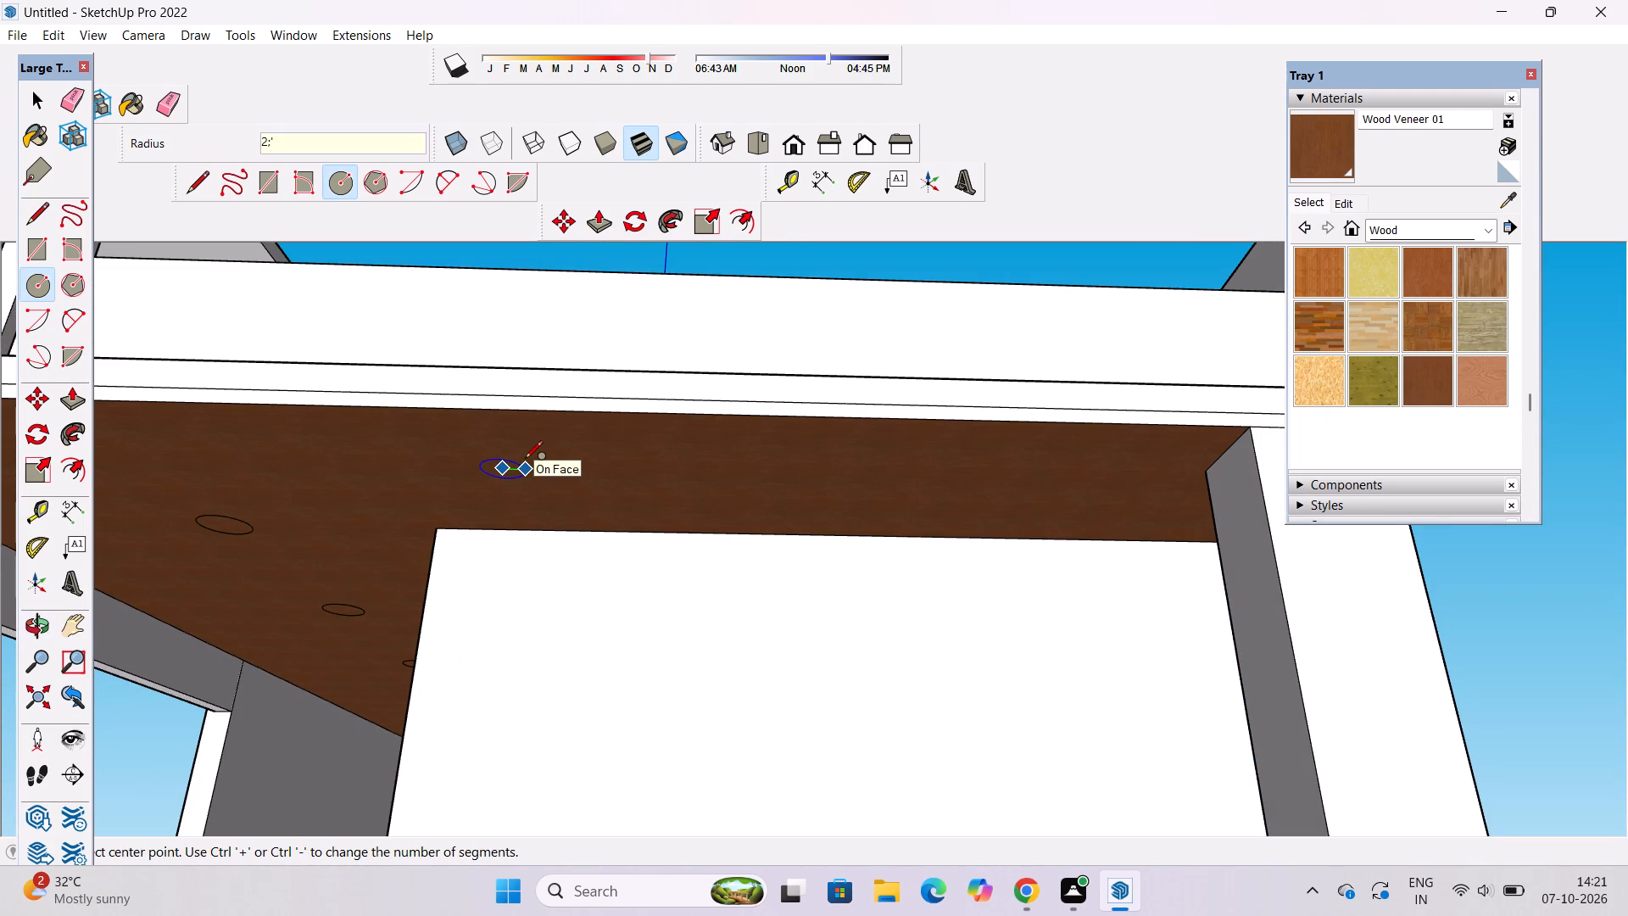
pyautogui.press('BackSpace')
pyautogui.write("2'")
pyautogui.press('Return')
# Copy the new circle 27' along the same top balcony ceiling strip.
pyautogui.press('space')
pyautogui.doubleClick(516, 475)
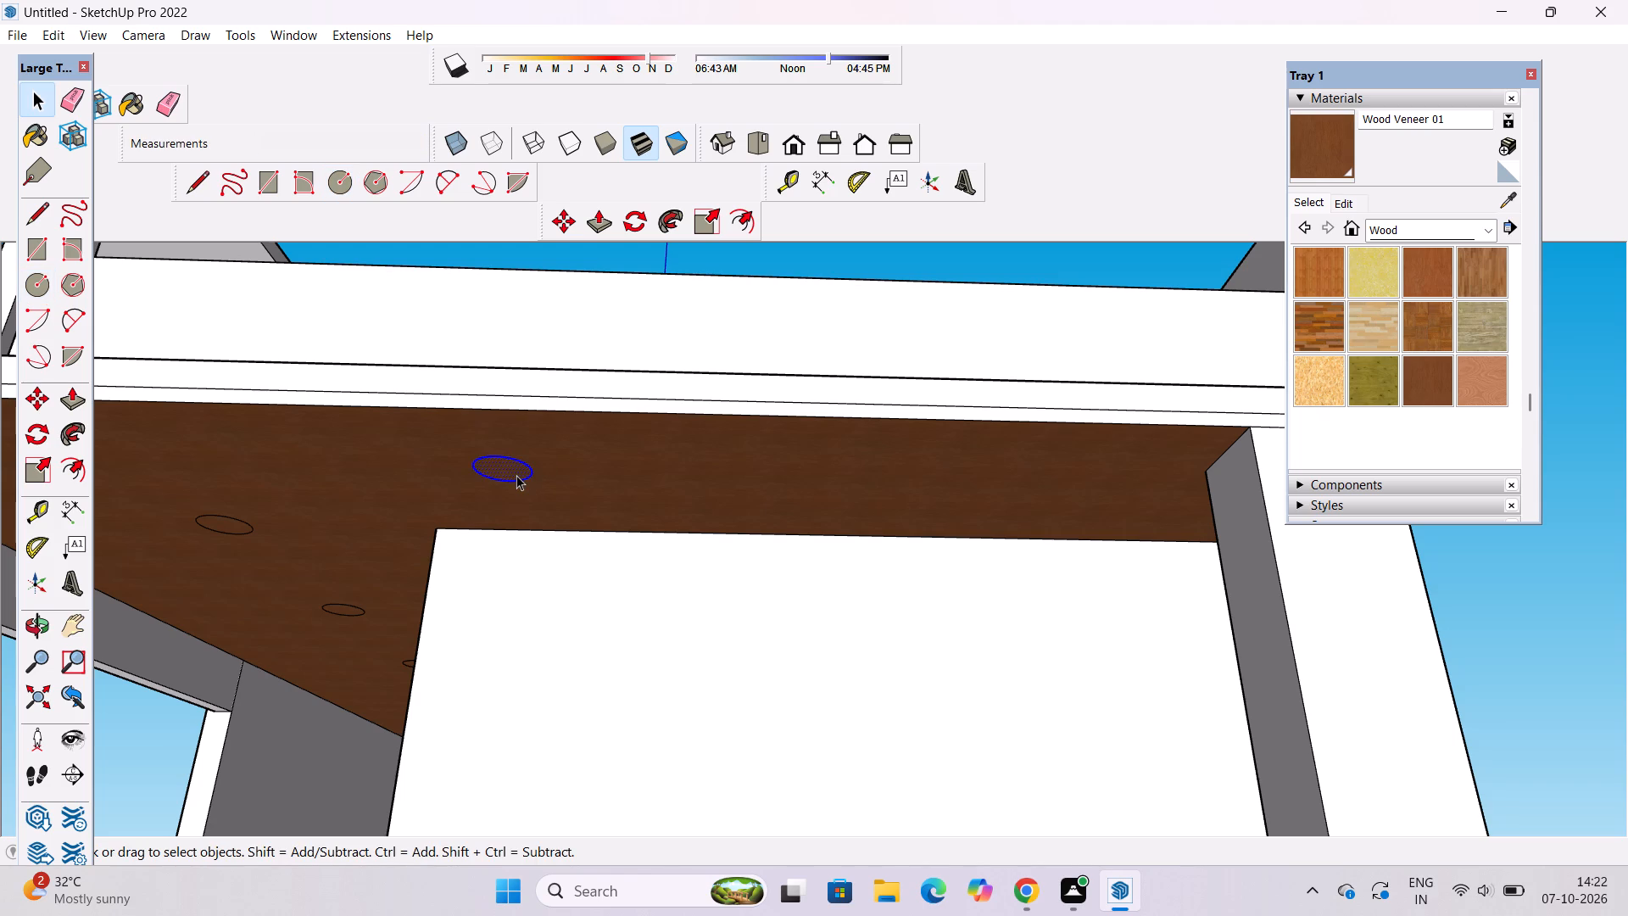
pyautogui.press('m')
pyautogui.click(531, 474)
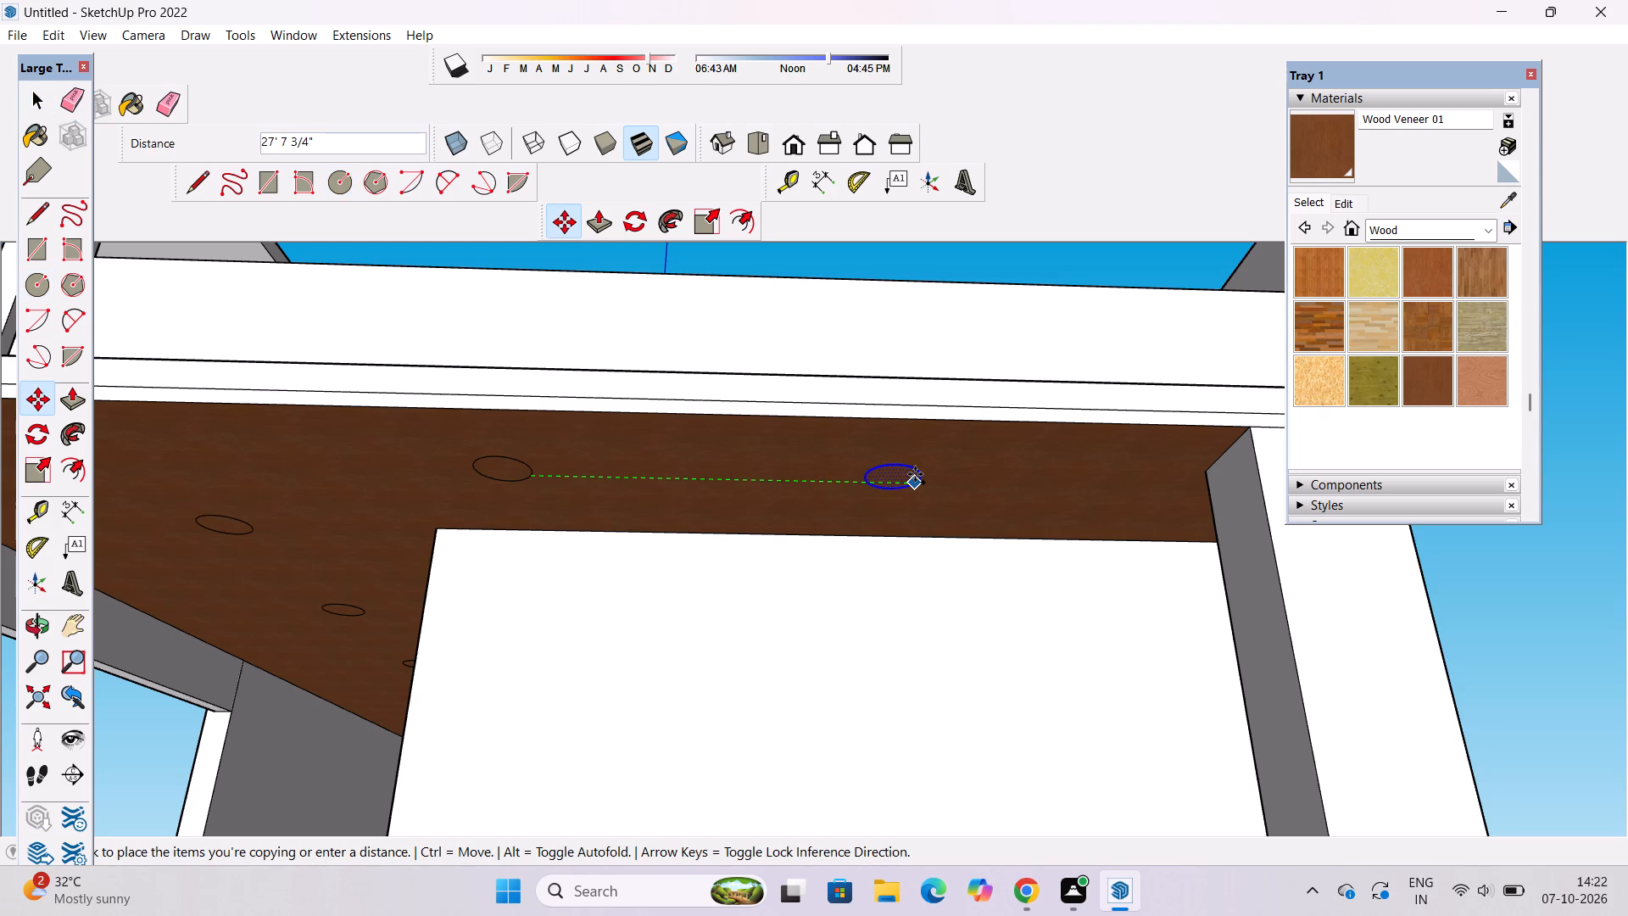
pyautogui.write("27'")
pyautogui.press('Return')
# Copy the circle onto the side ceiling of the balcony one floor down, one in each bay, about 36' 5" apart.
pyautogui.scroll(-6, 899, 405)
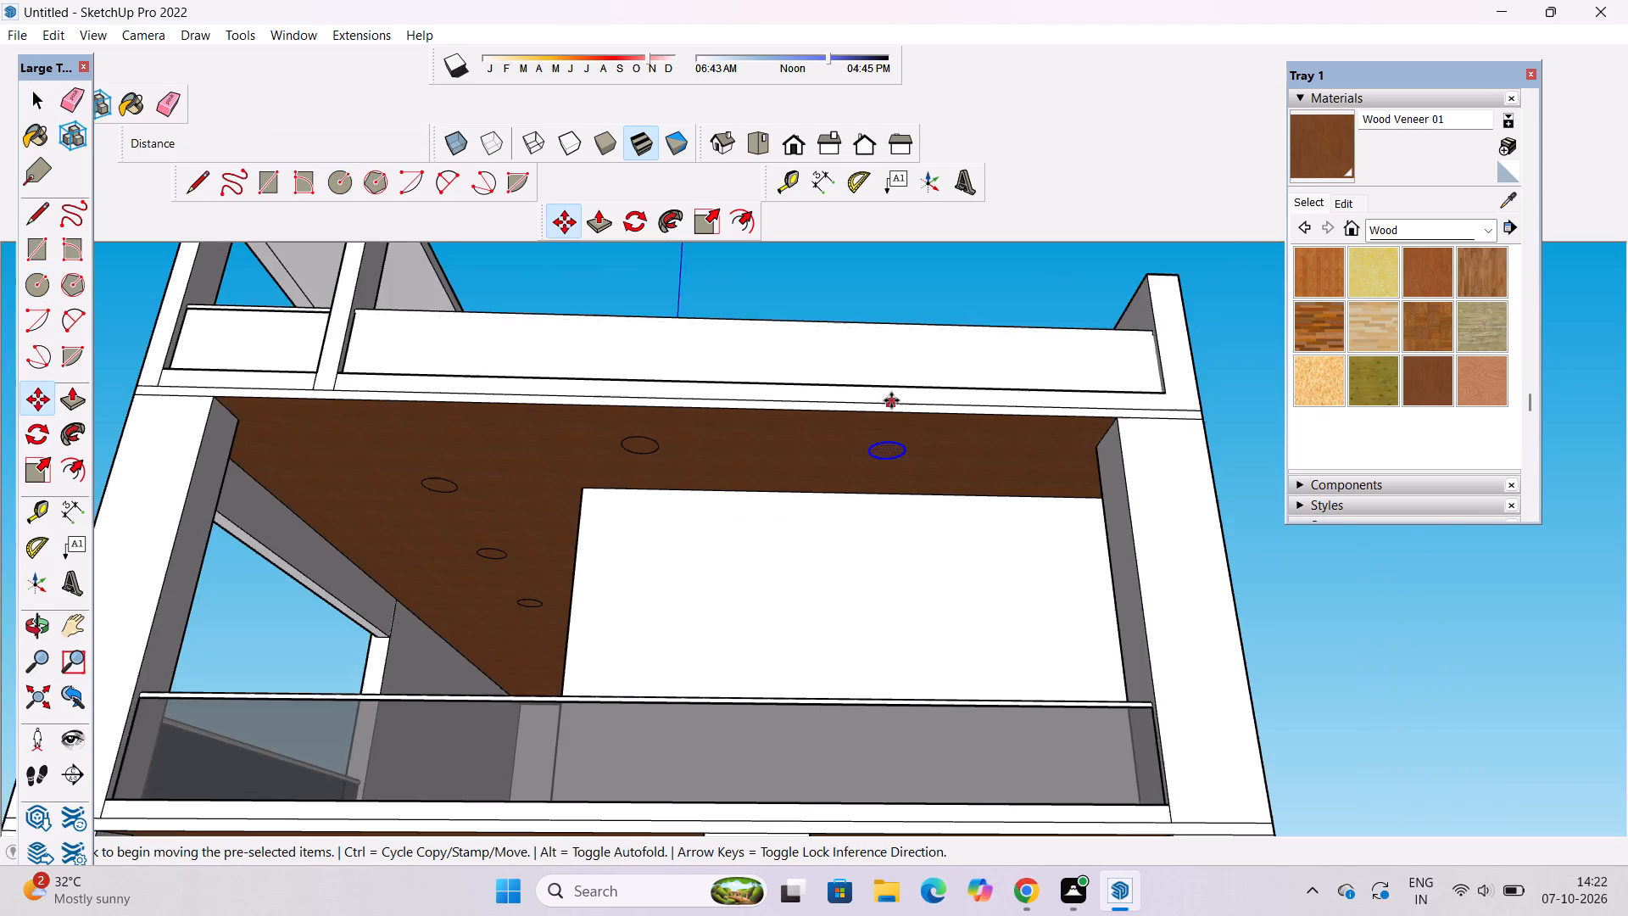
pyautogui.scroll(-5, 889, 403)
pyautogui.scroll(5, 884, 491)
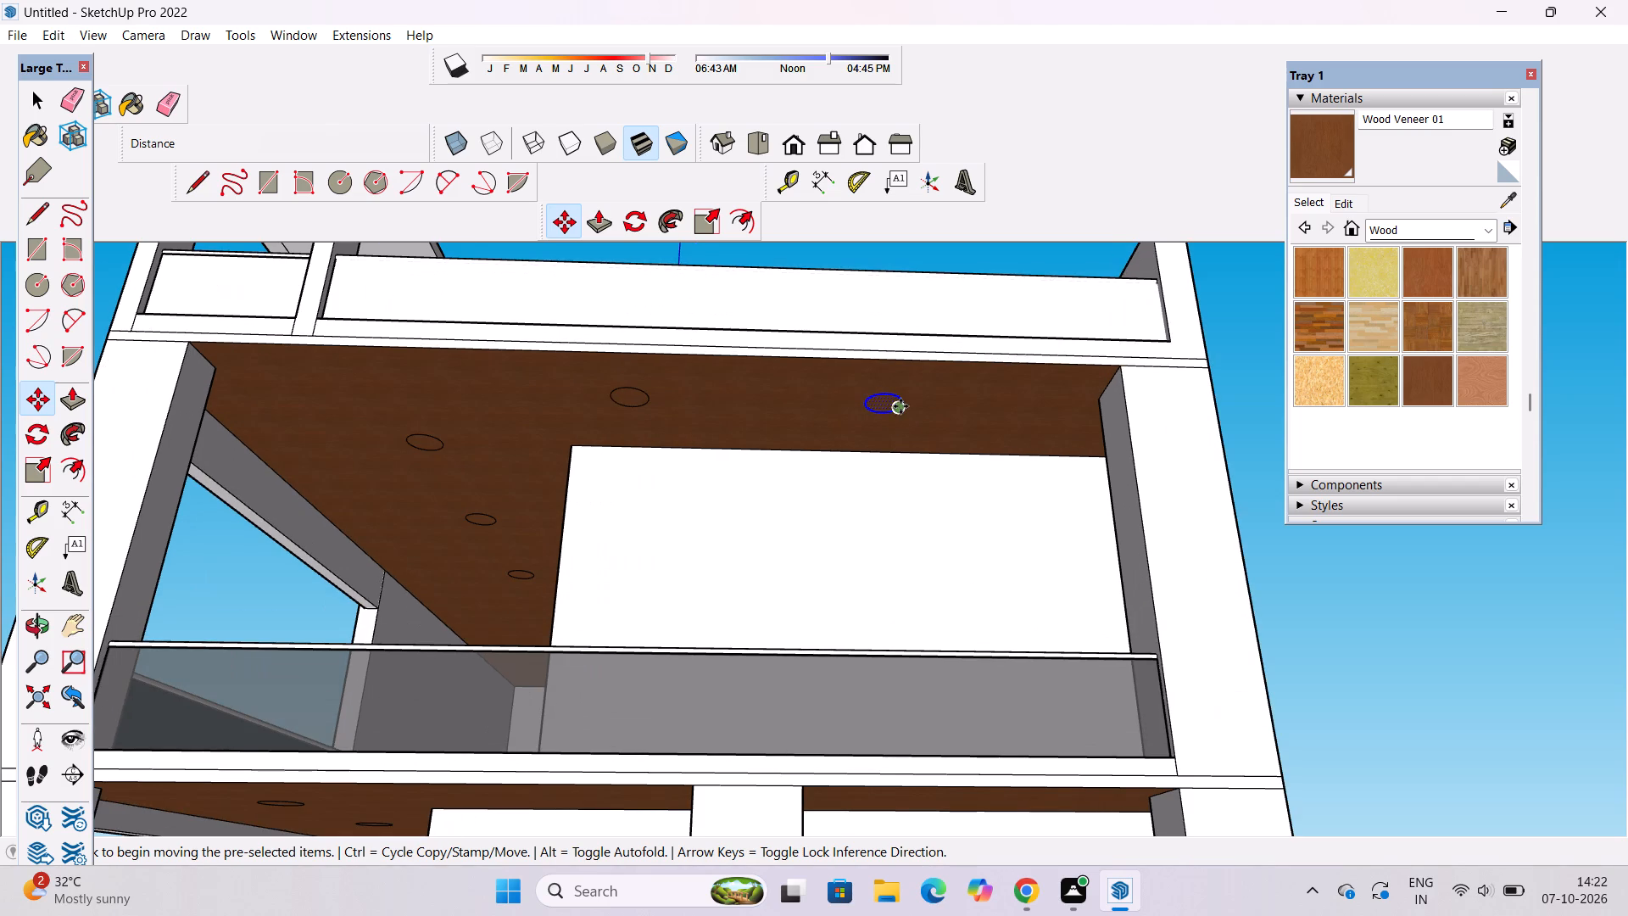
pyautogui.click(900, 406)
pyautogui.scroll(-5, 852, 495)
pyautogui.scroll(3, 655, 735)
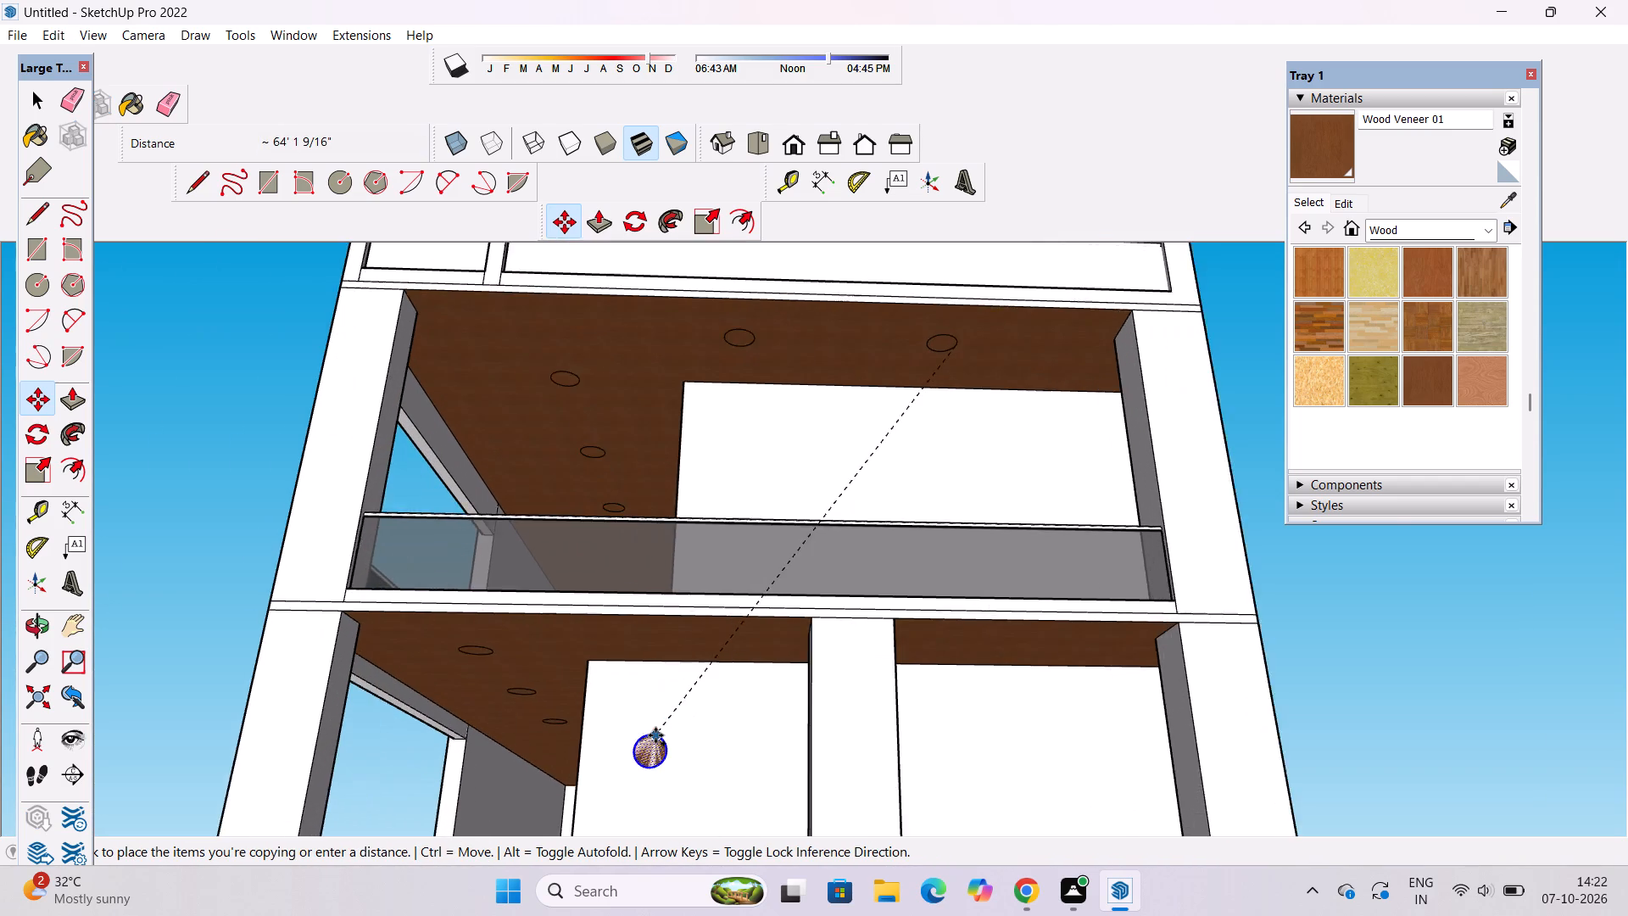
pyautogui.scroll(7, 655, 735)
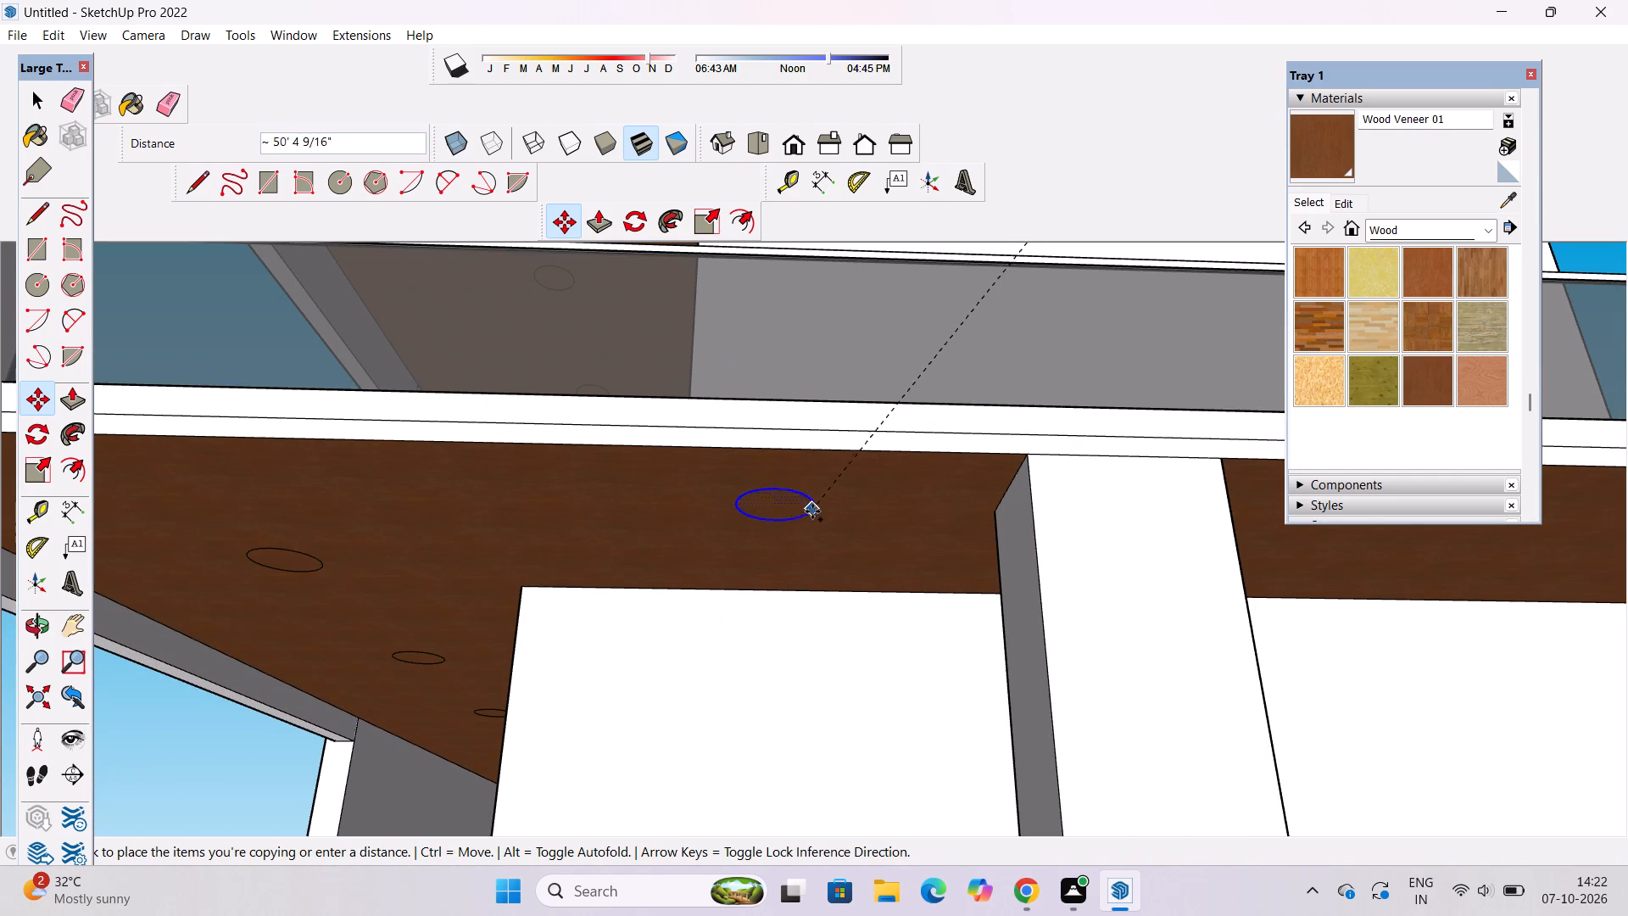
pyautogui.click(817, 533)
pyautogui.scroll(-5, 565, 495)
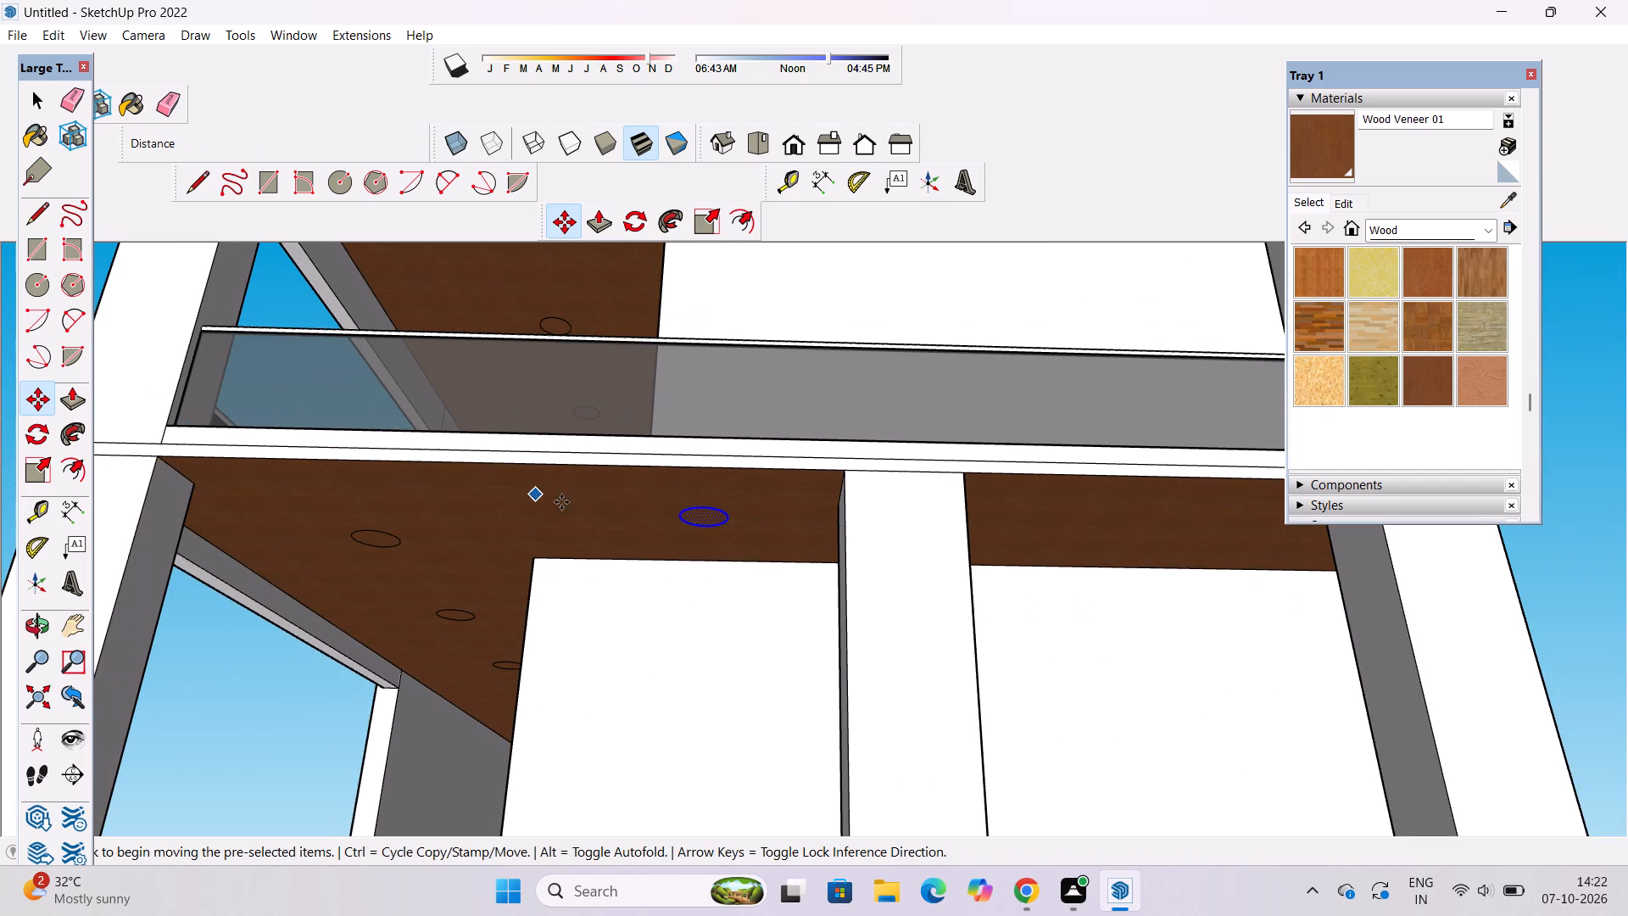
pyautogui.click(728, 517)
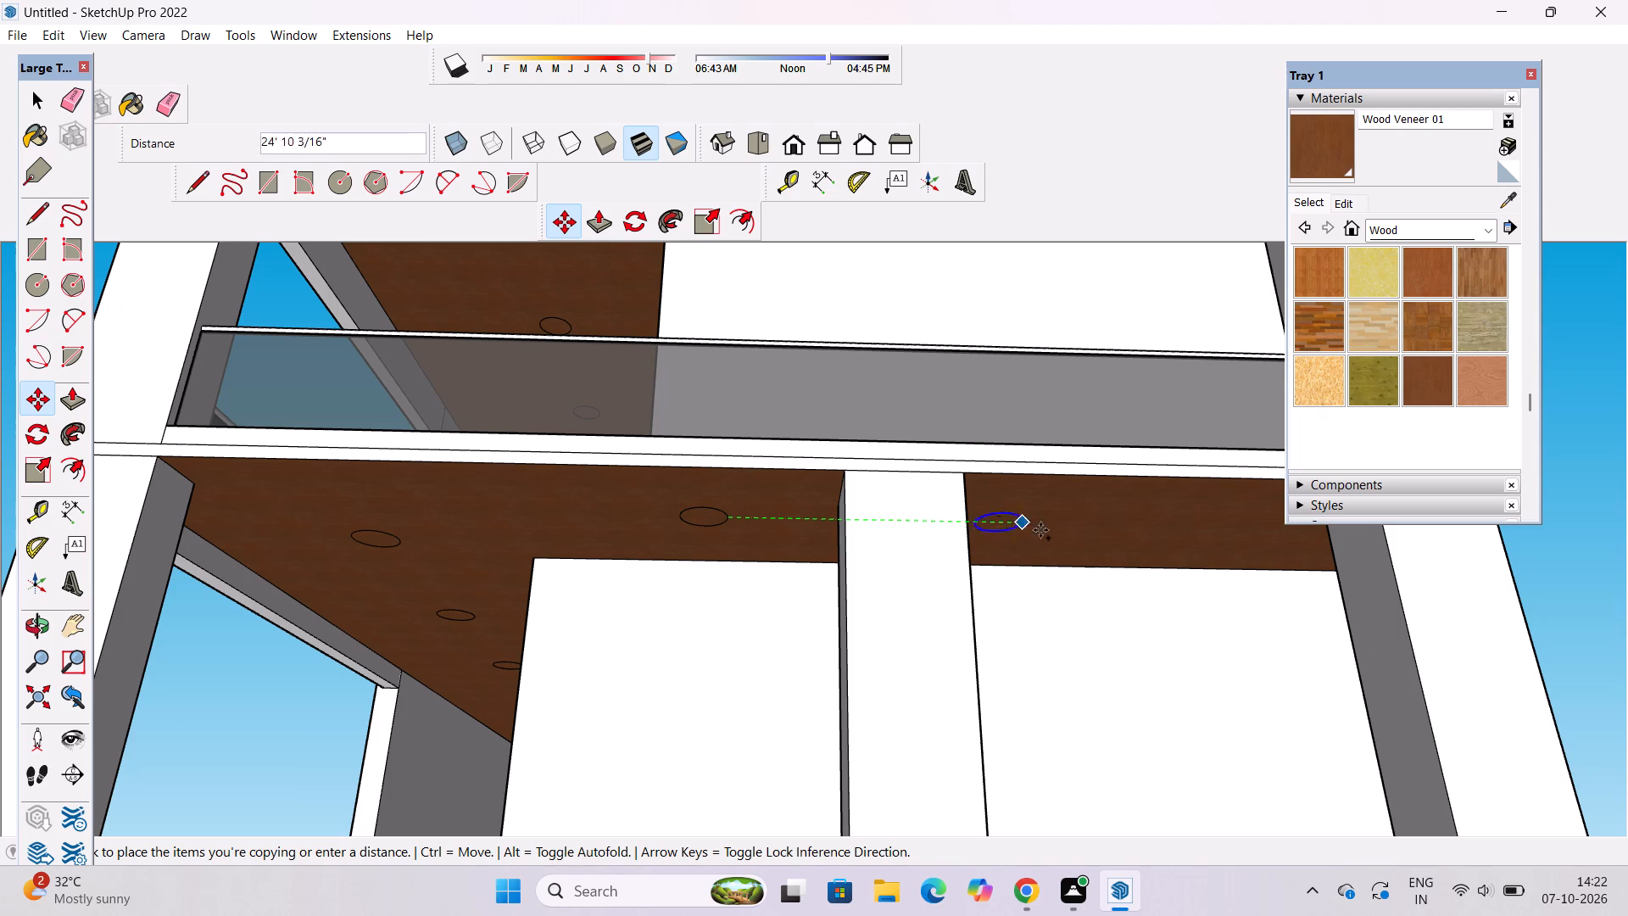
pyautogui.click(1157, 522)
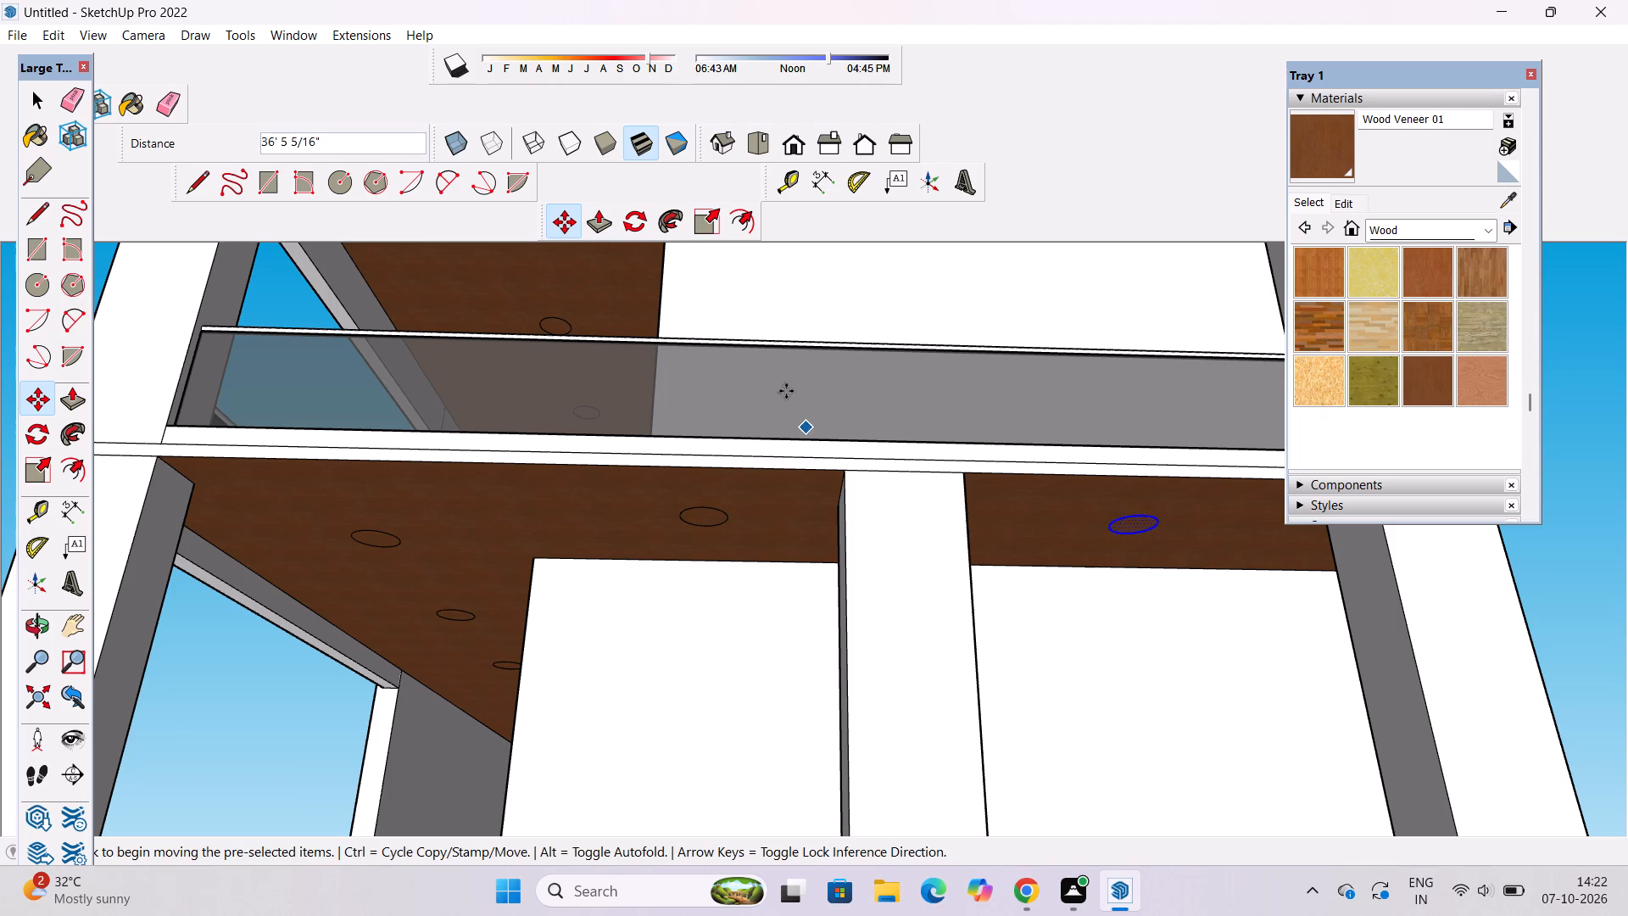
# Copy the circle onto the lowest balcony's side ceiling, one on each side of the middle column, about 39' 11" apart.
pyautogui.scroll(-9, 779, 382)
pyautogui.scroll(4, 872, 492)
pyautogui.scroll(-3, 985, 427)
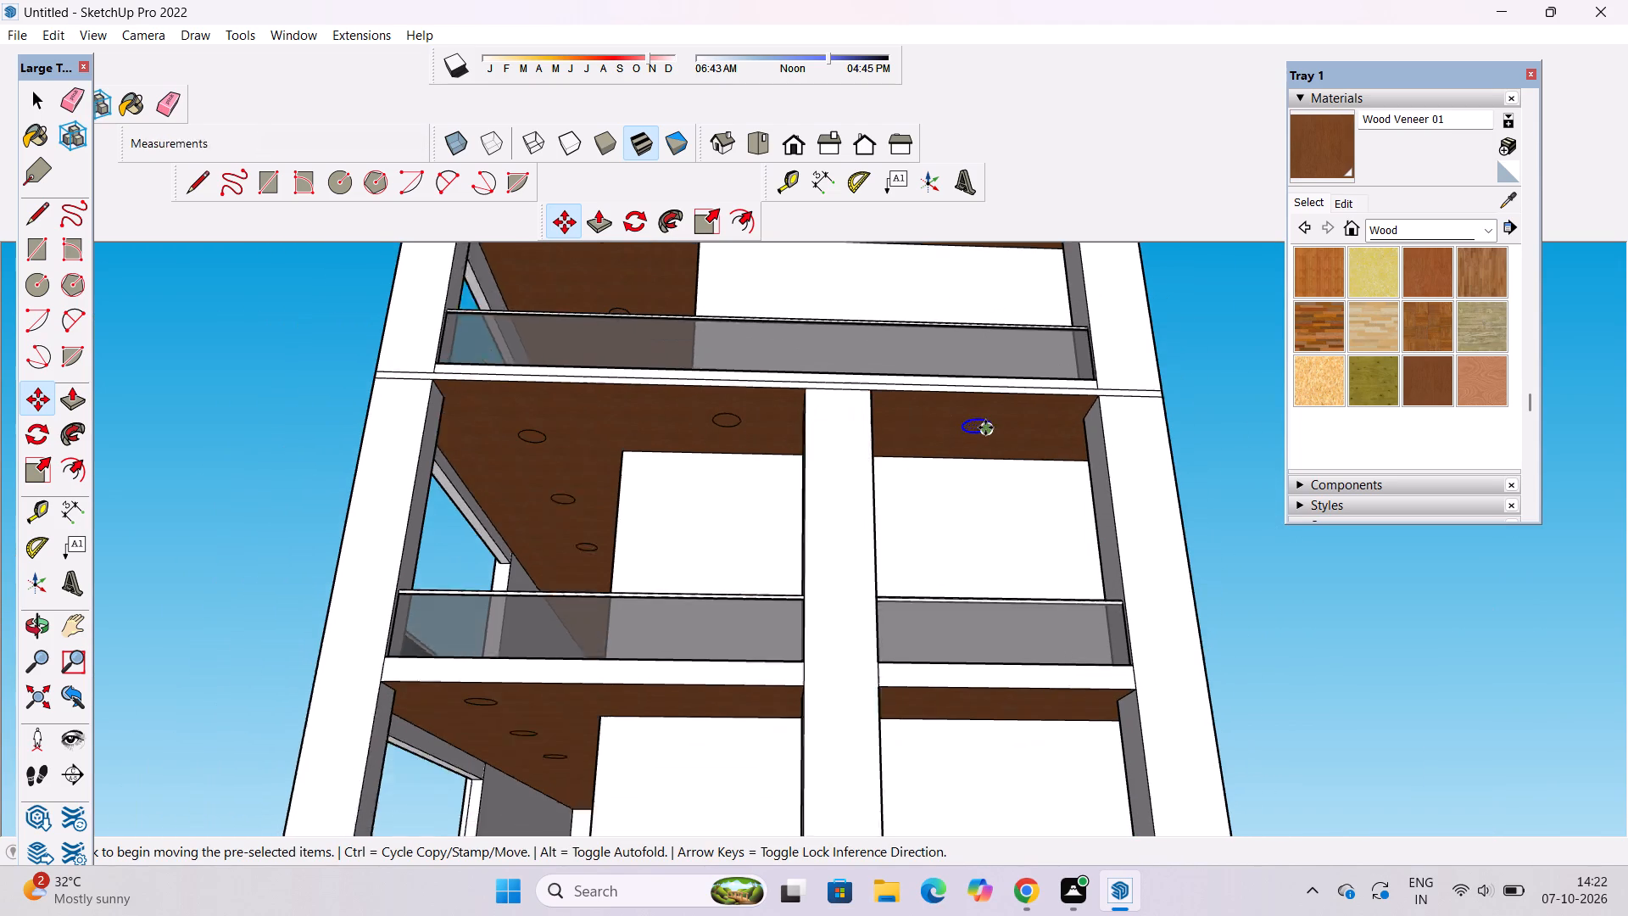
pyautogui.click(985, 428)
pyautogui.scroll(2, 689, 702)
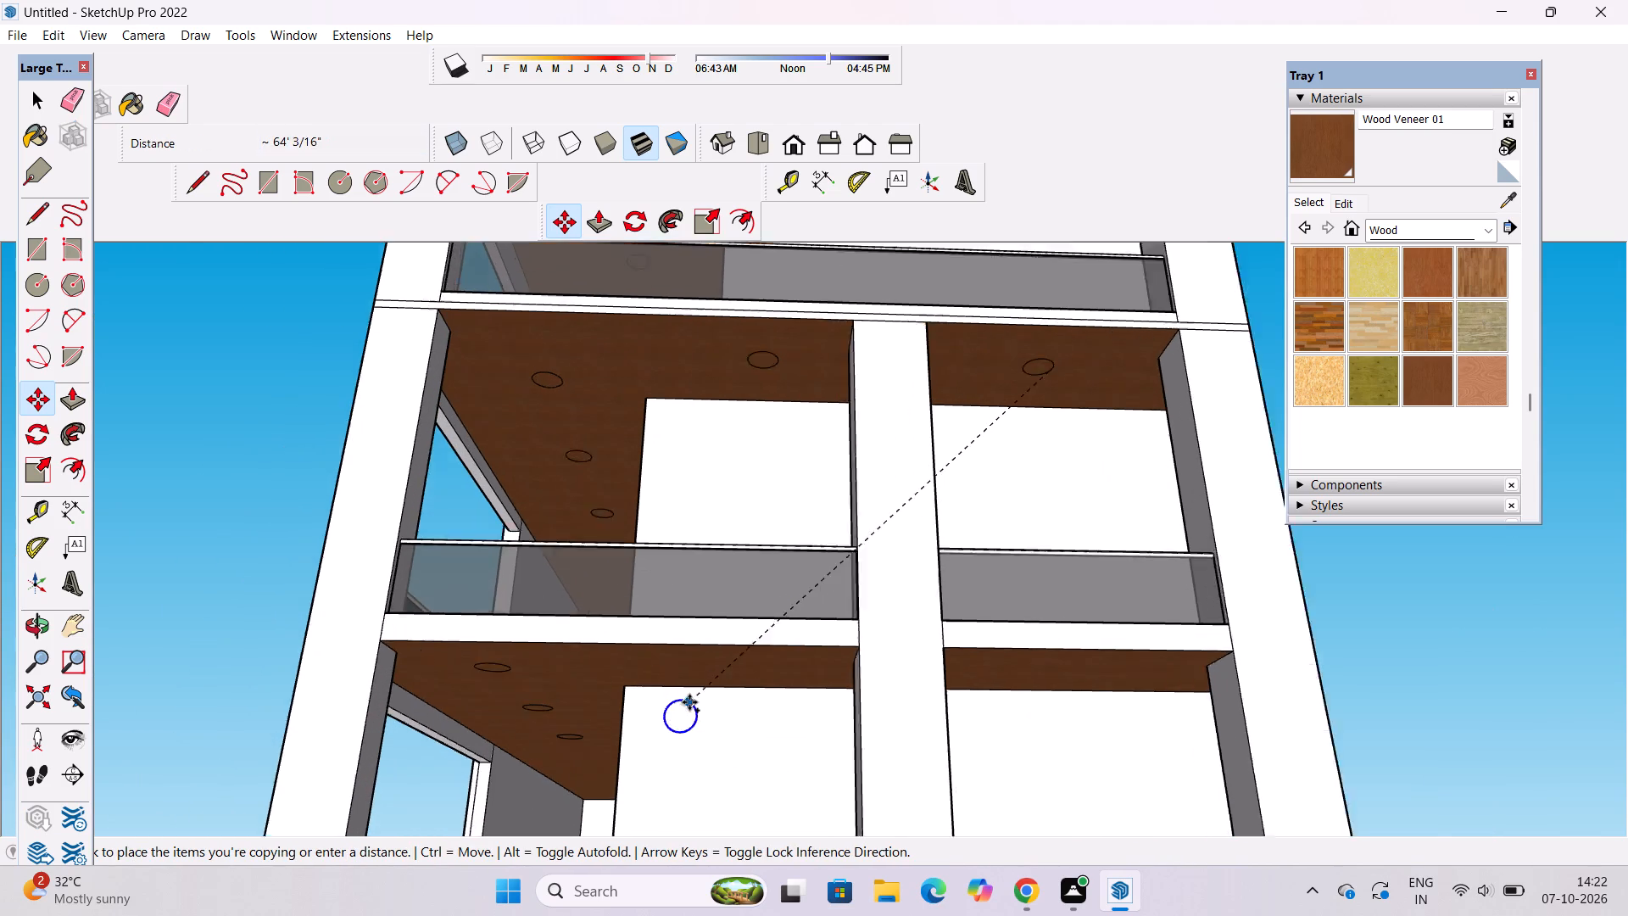
pyautogui.scroll(5, 689, 702)
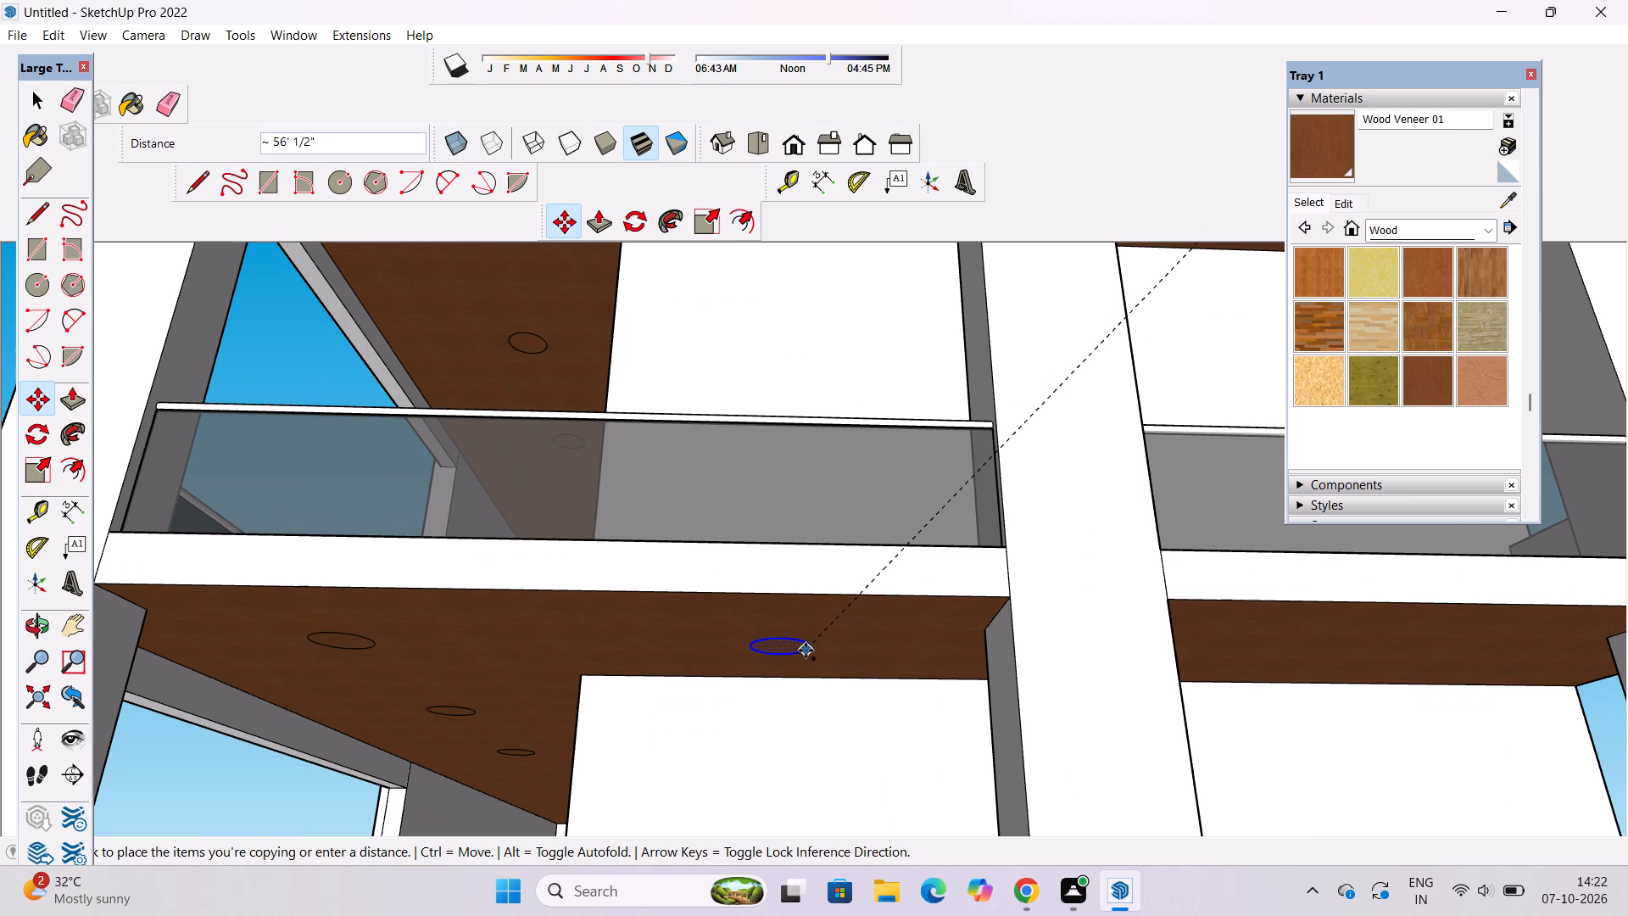
pyautogui.click(806, 651)
pyautogui.click(810, 650)
pyautogui.scroll(-5, 806, 650)
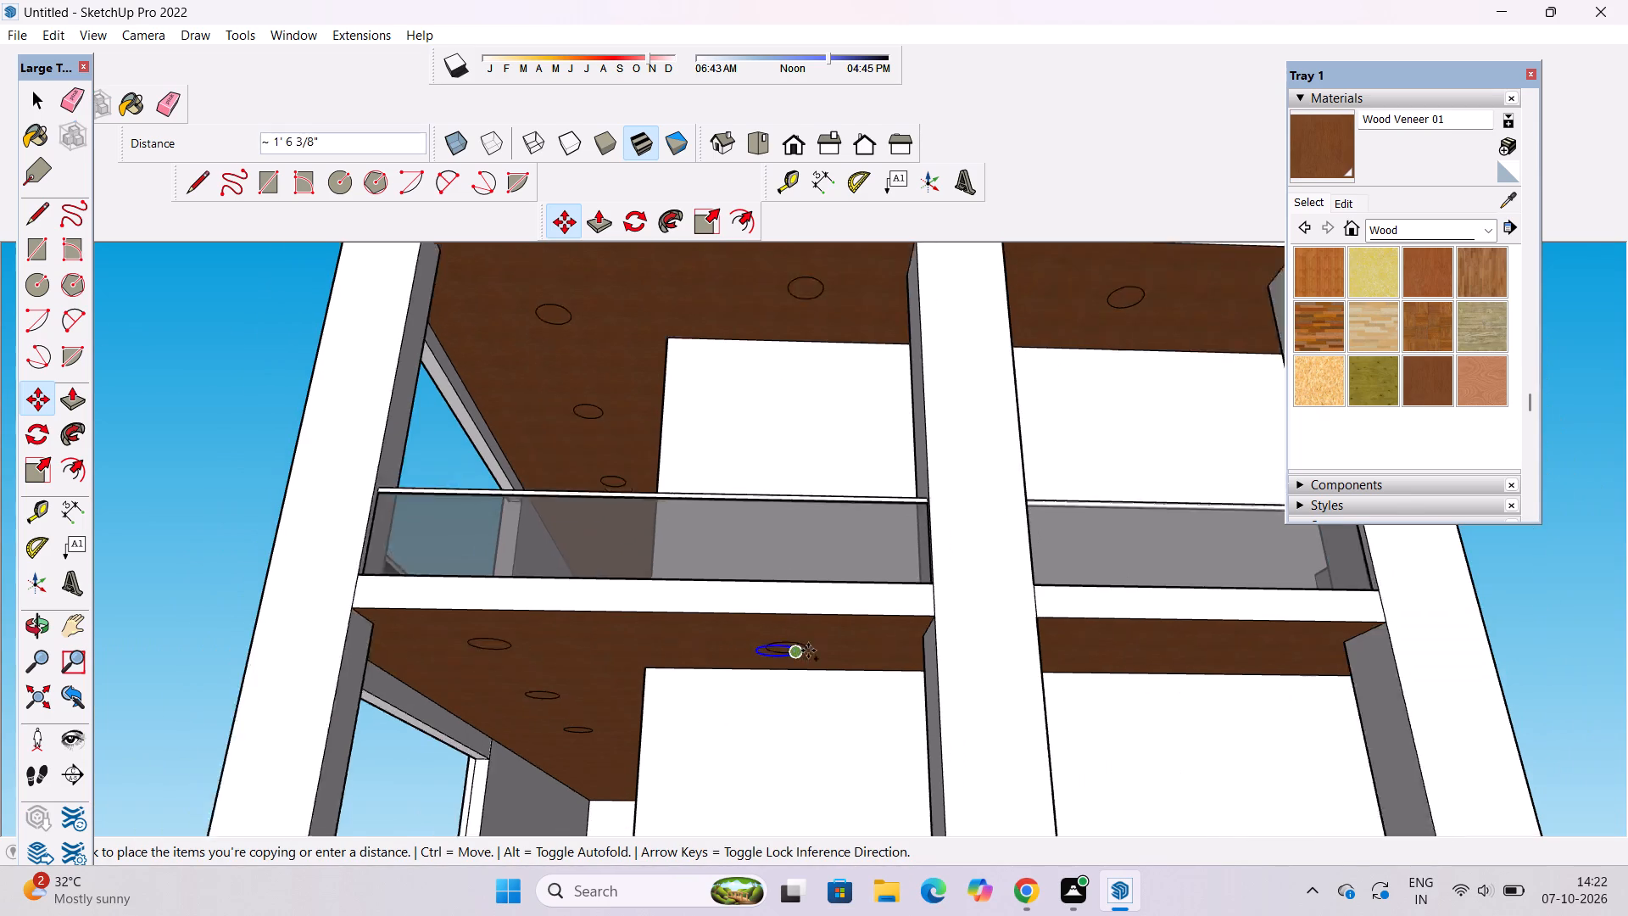
pyautogui.scroll(2, 1168, 651)
pyautogui.click(1168, 651)
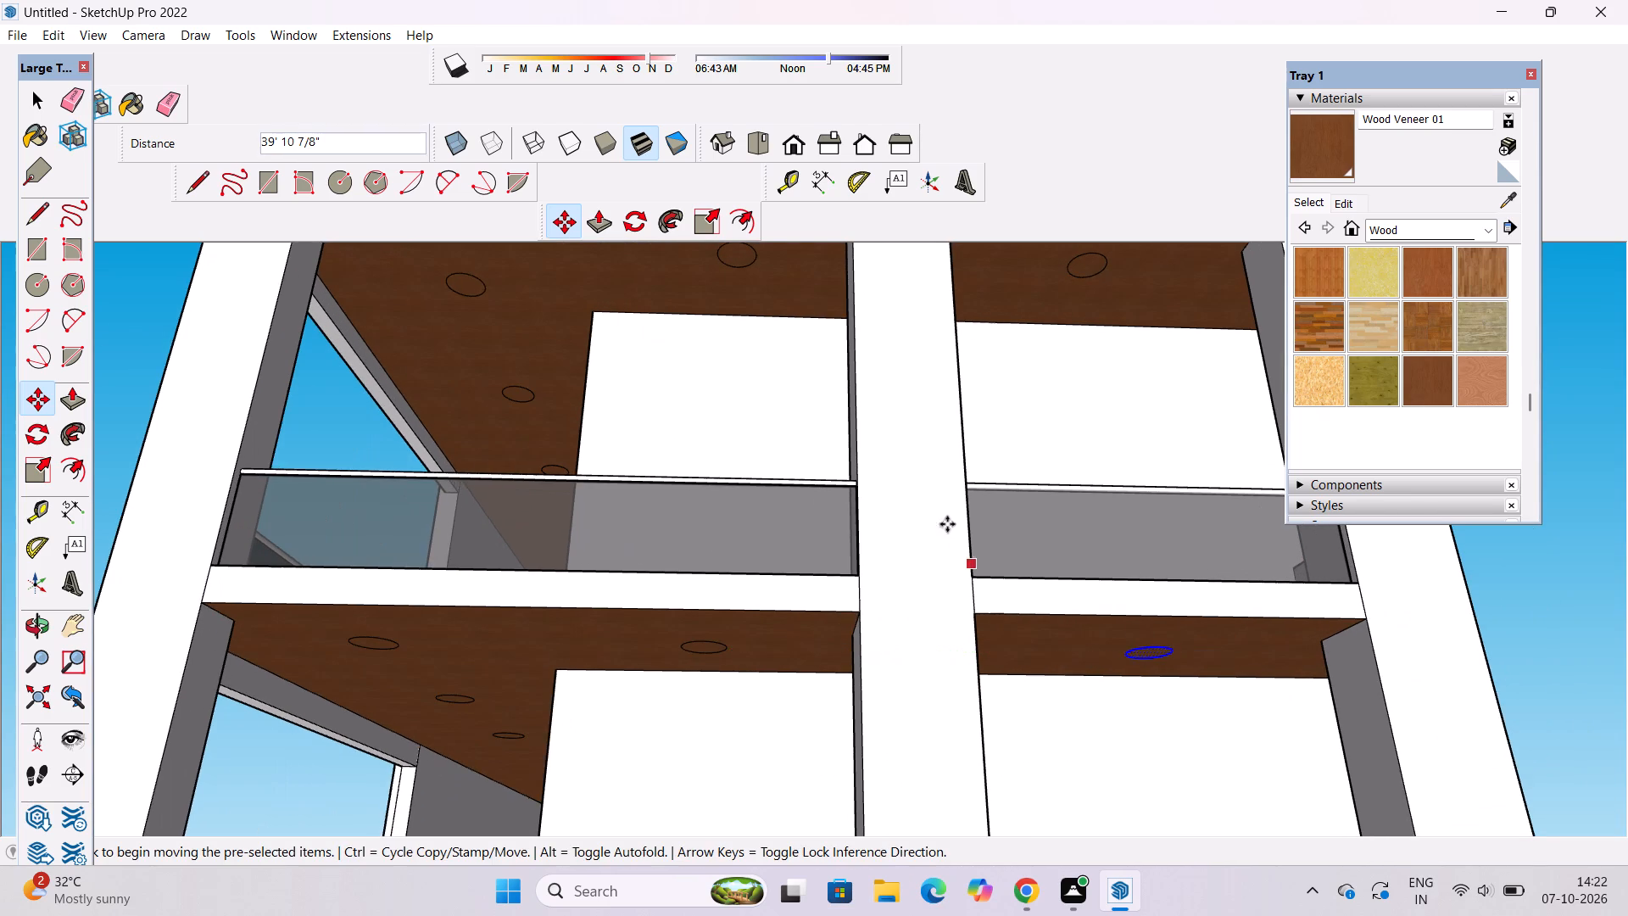
# Copy the circle onto the ground-floor parking ceiling, one on each side of the middle column, about 37' 5" apart.
pyautogui.scroll(-14, 938, 495)
pyautogui.scroll(4, 962, 617)
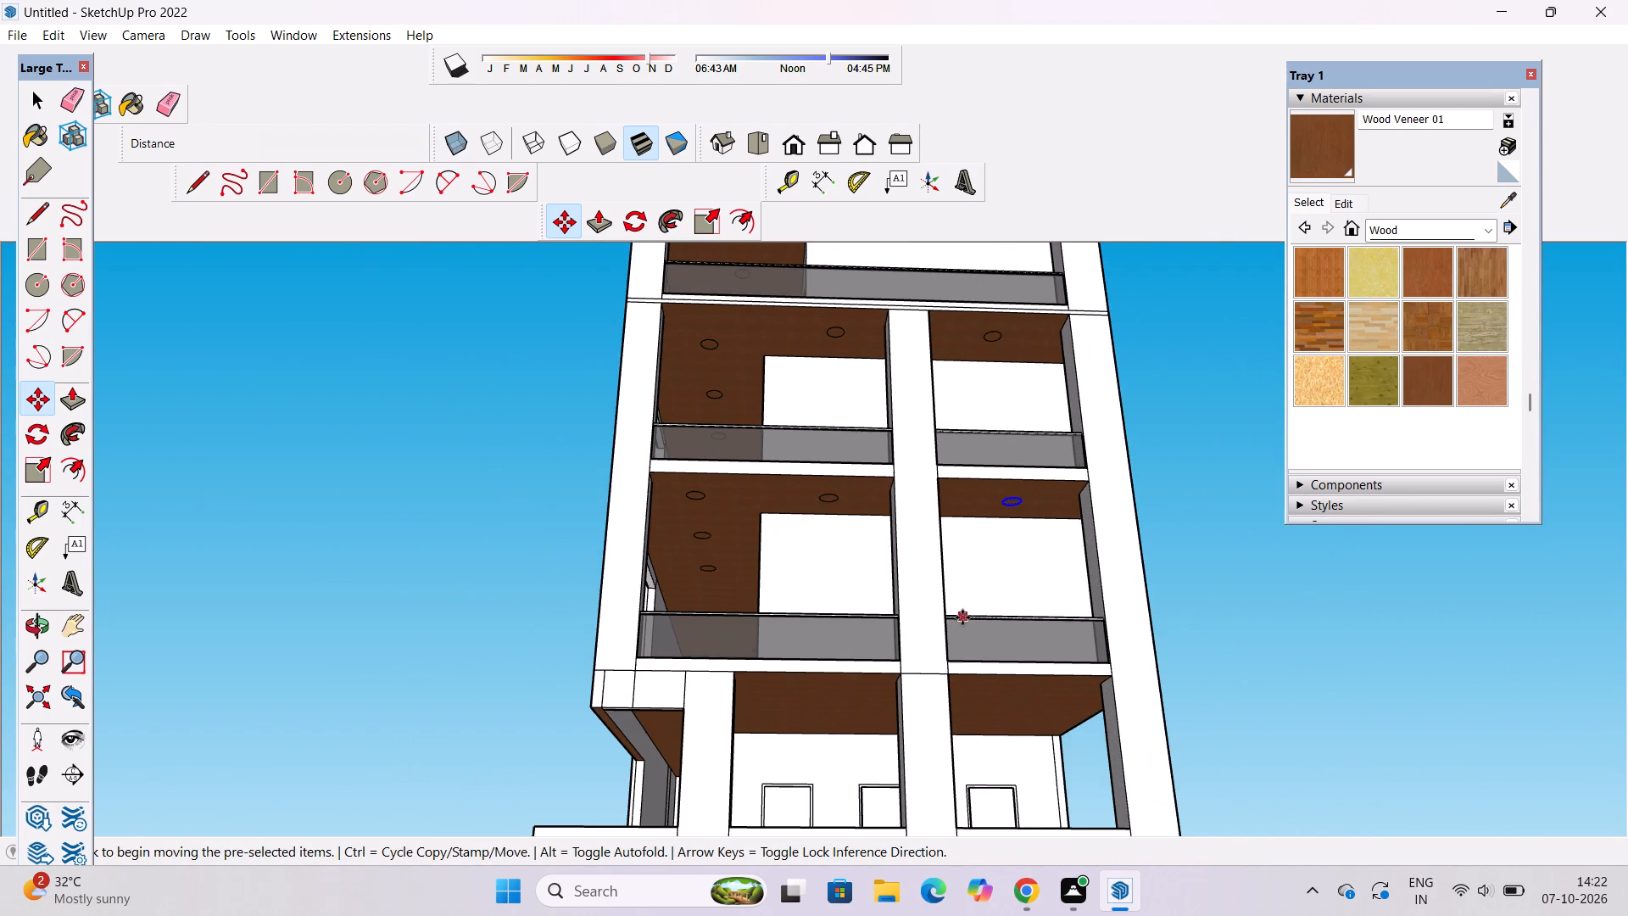
pyautogui.scroll(5, 966, 602)
pyautogui.scroll(-4, 884, 528)
pyautogui.scroll(2, 1068, 471)
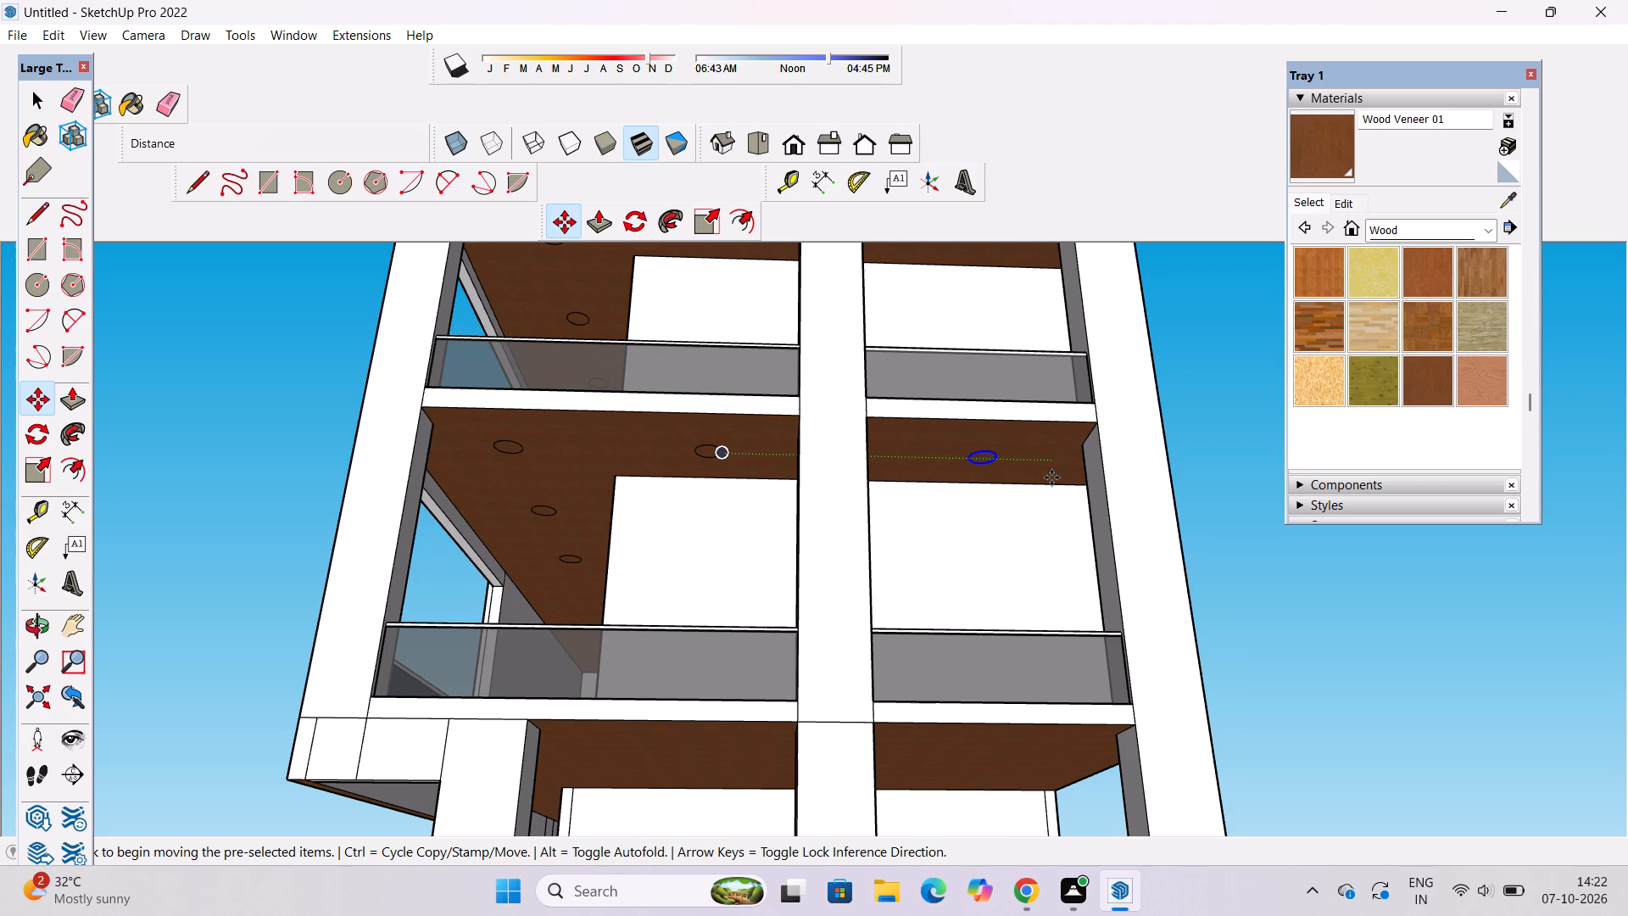
pyautogui.scroll(-4, 997, 421)
pyautogui.scroll(7, 976, 489)
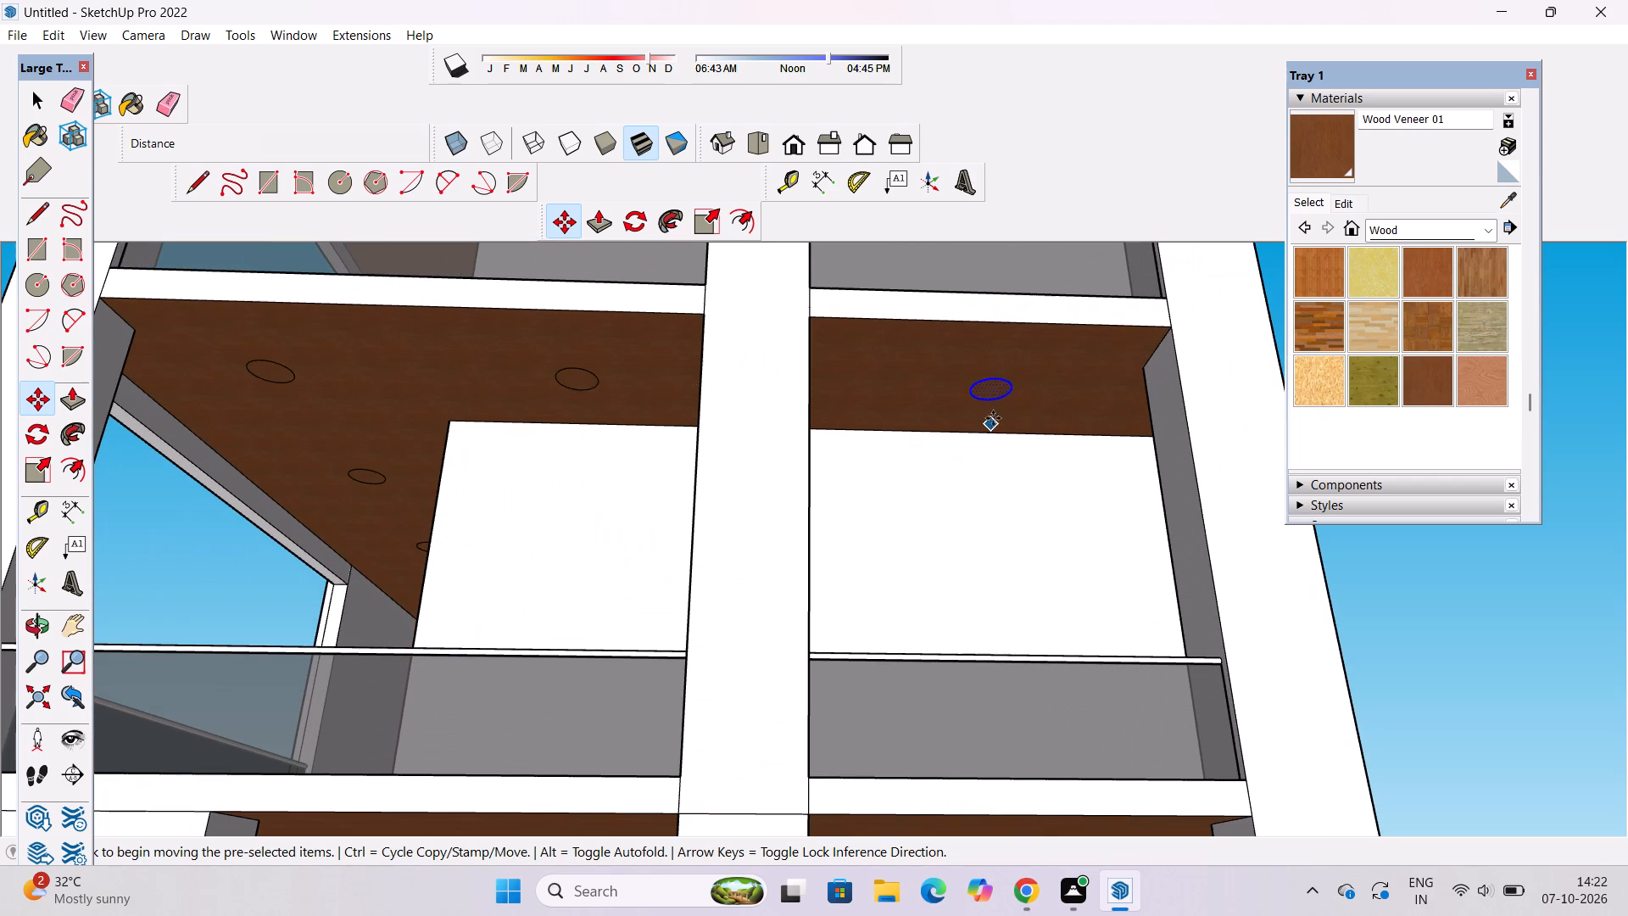
pyautogui.click(1012, 399)
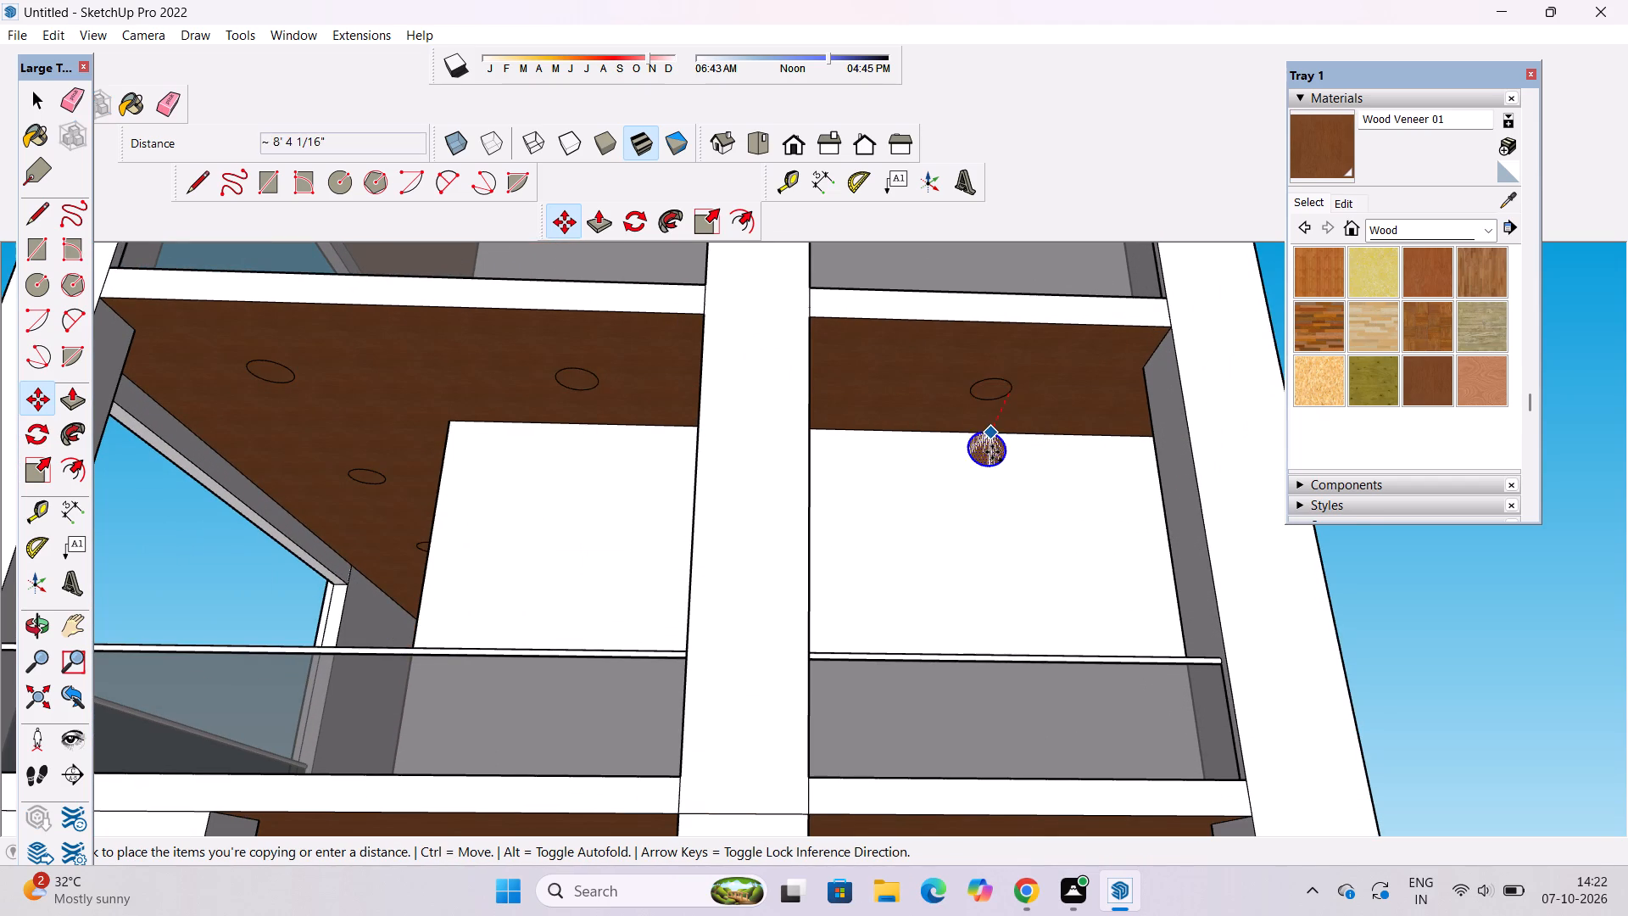
pyautogui.scroll(-7, 992, 450)
pyautogui.scroll(8, 984, 649)
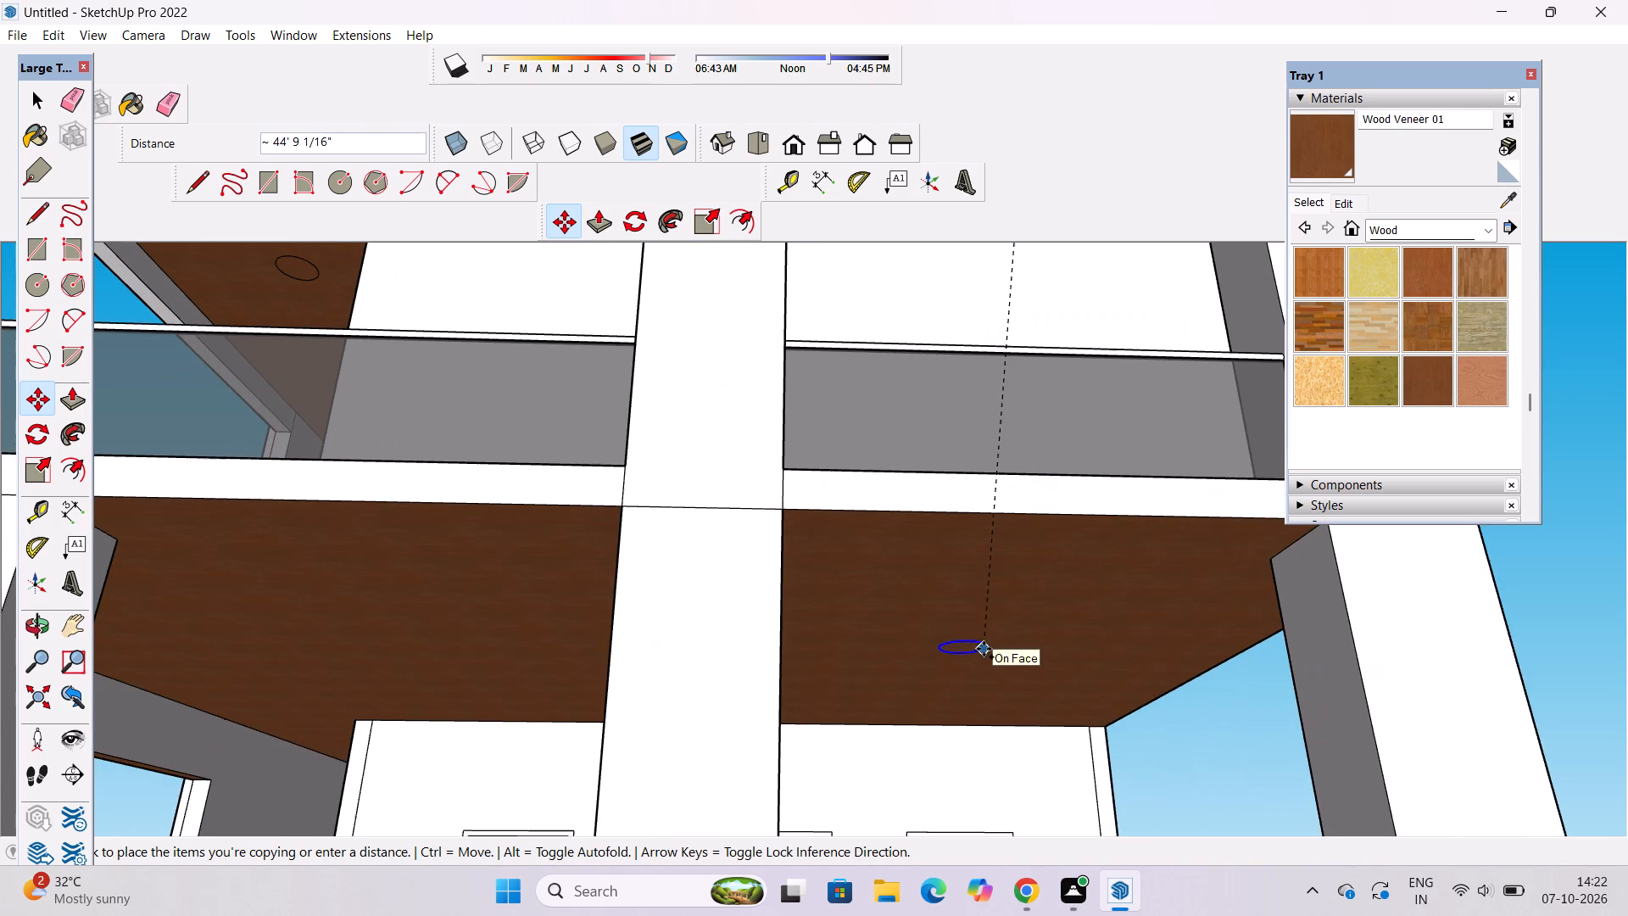
pyautogui.click(1011, 617)
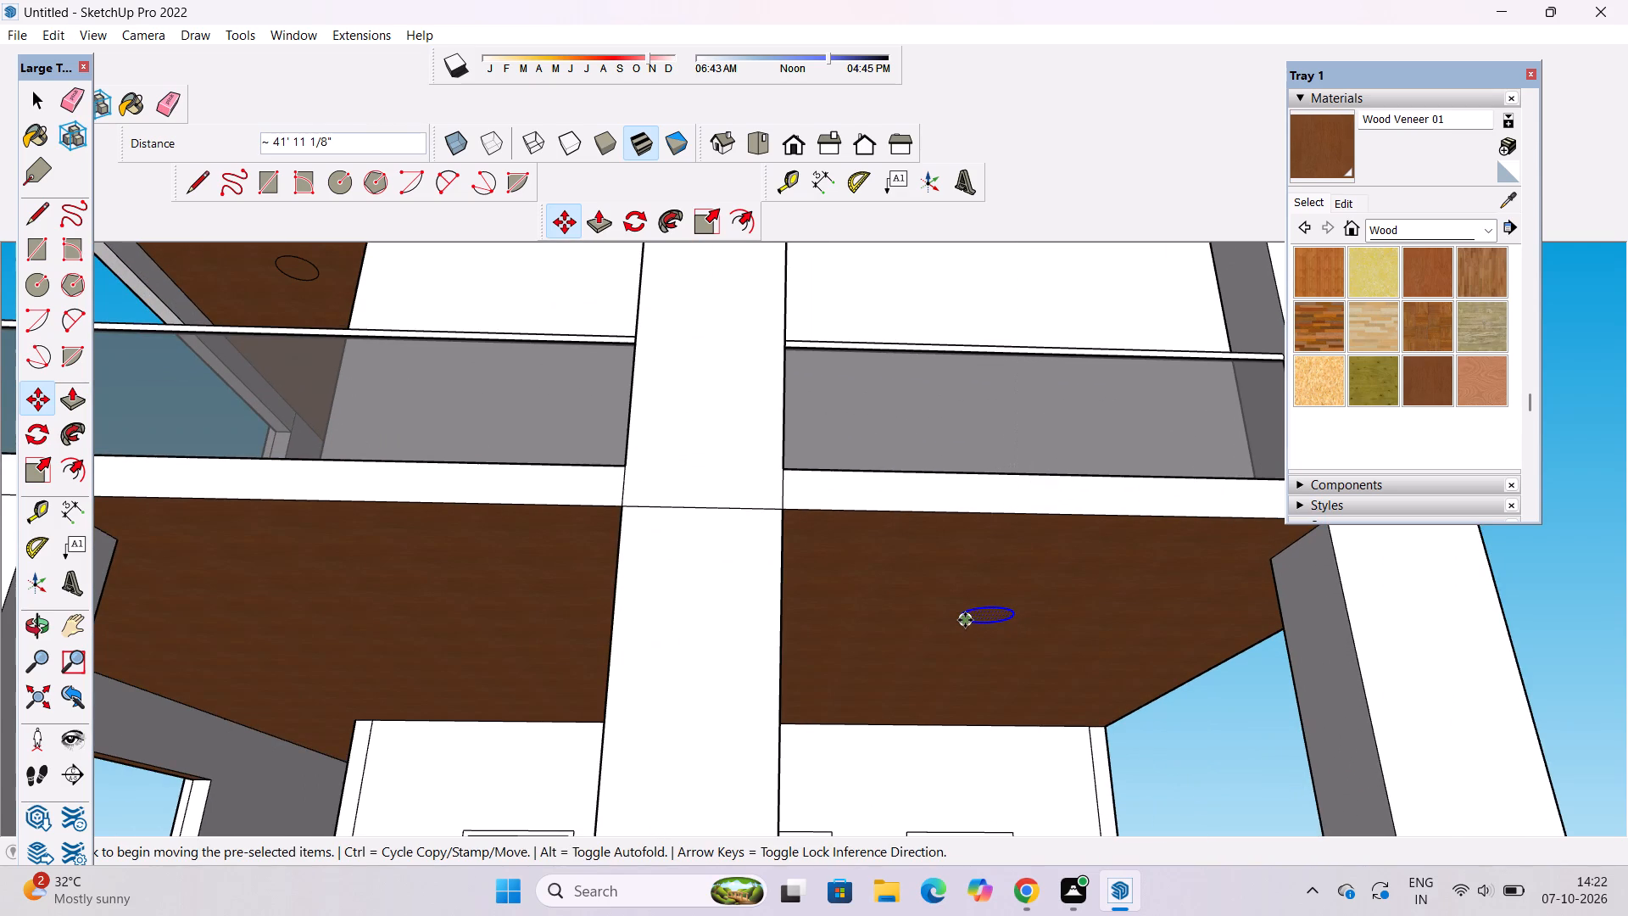
pyautogui.click(965, 620)
pyautogui.scroll(-3, 905, 620)
pyautogui.click(585, 625)
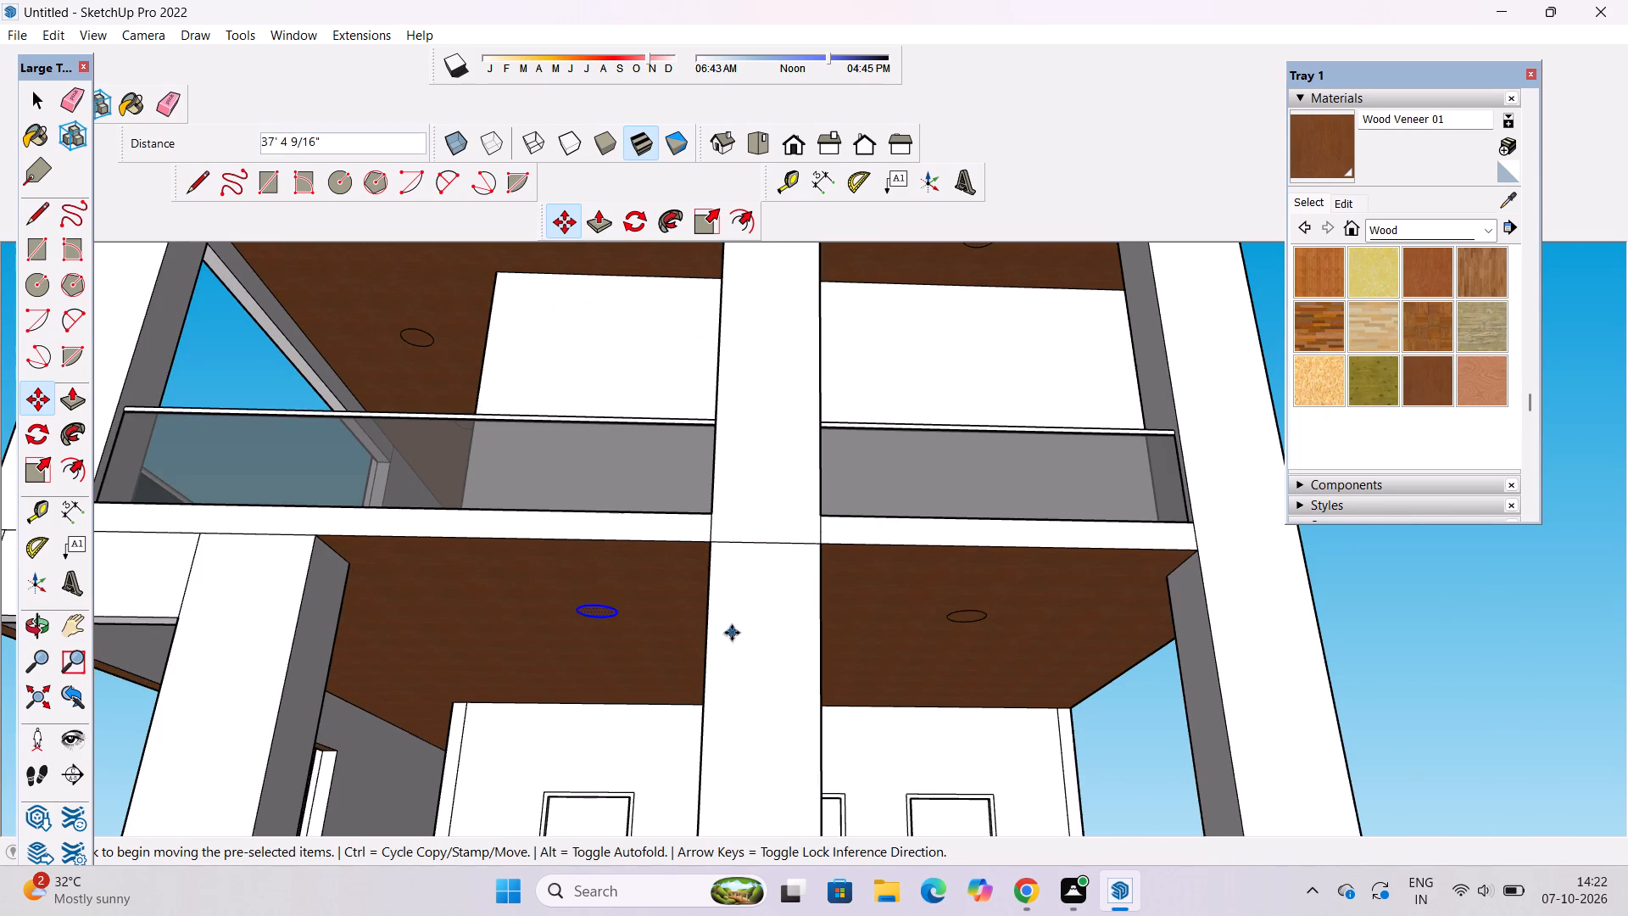
# Copy the parking ceiling circle about 21' 4" toward the veneered front beam to complete a row of three.
pyautogui.press('o')
pyautogui.scroll(-5, 738, 618)
pyautogui.moveTo(652, 640); pyautogui.dragTo(842, 697)
pyautogui.keyDown('shift'); pyautogui.moveTo(839, 701); pyautogui.dragTo(766, 530); pyautogui.keyUp('shift')
pyautogui.moveTo(758, 544); pyautogui.dragTo(925, 606)
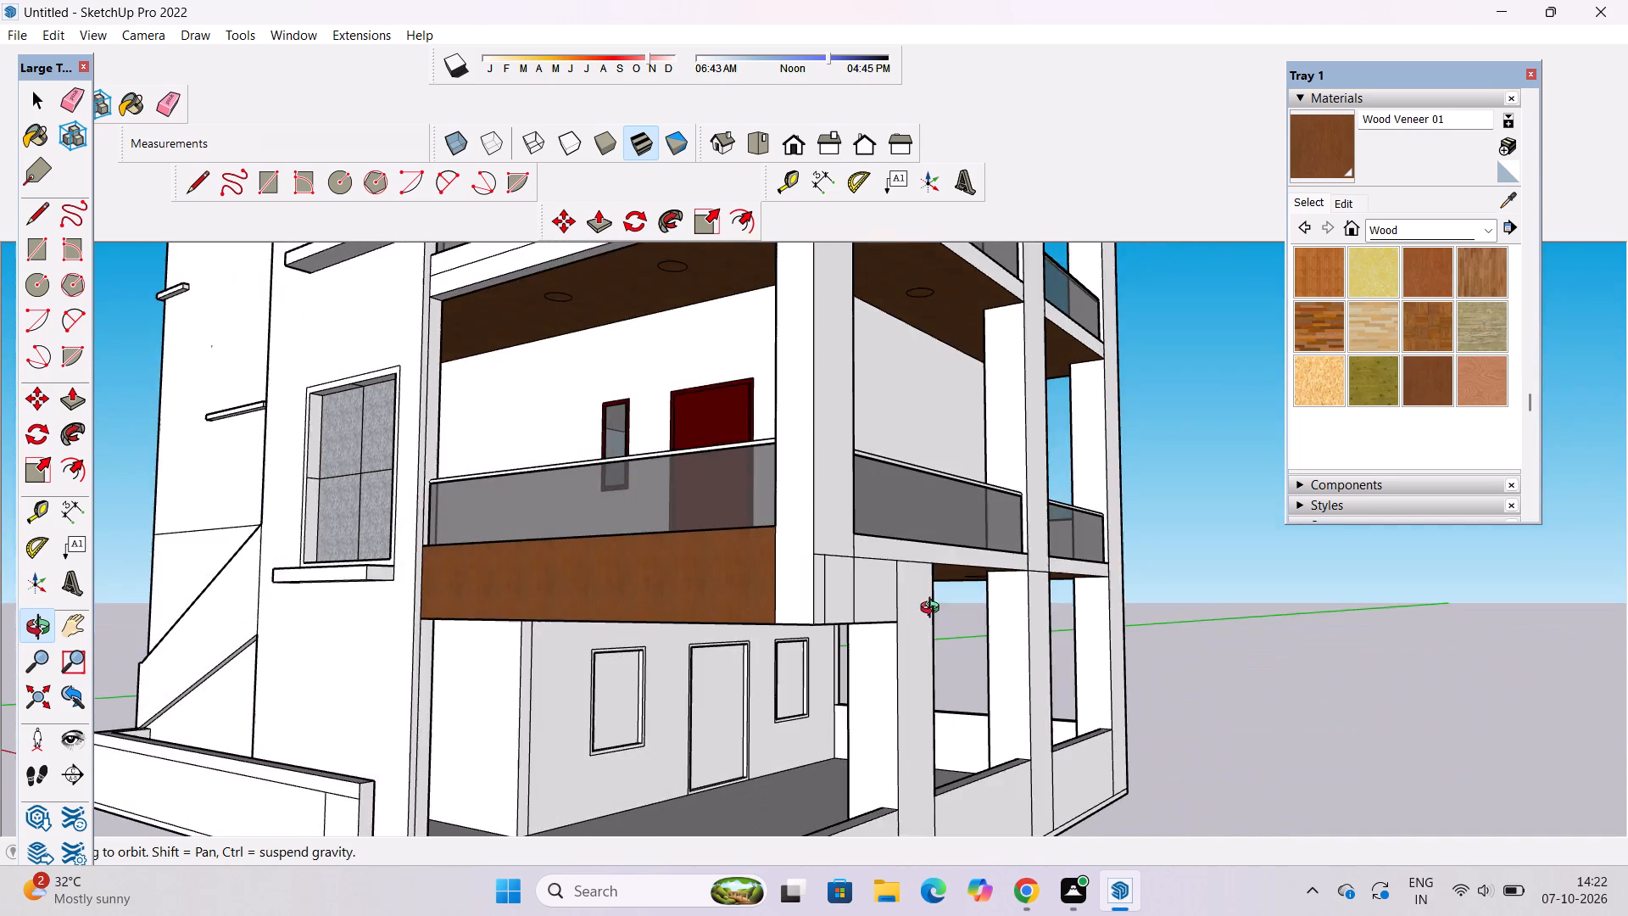
pyautogui.moveTo(934, 610); pyautogui.dragTo(850, 610)
pyautogui.moveTo(848, 609); pyautogui.dragTo(1024, 599)
pyautogui.scroll(3, 1028, 599)
pyautogui.keyDown('shift'); pyautogui.moveTo(1028, 599); pyautogui.dragTo(948, 614); pyautogui.keyUp('shift')
pyautogui.moveTo(926, 624); pyautogui.dragTo(889, 476)
pyautogui.moveTo(782, 542); pyautogui.dragTo(930, 625)
pyautogui.keyDown('shift'); pyautogui.moveTo(930, 640); pyautogui.dragTo(819, 569); pyautogui.keyUp('shift')
pyautogui.moveTo(817, 568); pyautogui.dragTo(715, 528)
pyautogui.keyDown('shift'); pyautogui.moveTo(728, 552); pyautogui.dragTo(662, 595); pyautogui.keyUp('shift')
pyautogui.moveTo(650, 589); pyautogui.dragTo(721, 521)
pyautogui.scroll(3, 714, 568)
pyautogui.keyDown('shift'); pyautogui.moveTo(714, 578); pyautogui.dragTo(711, 510); pyautogui.keyUp('shift')
pyautogui.moveTo(675, 516); pyautogui.dragTo(659, 511)
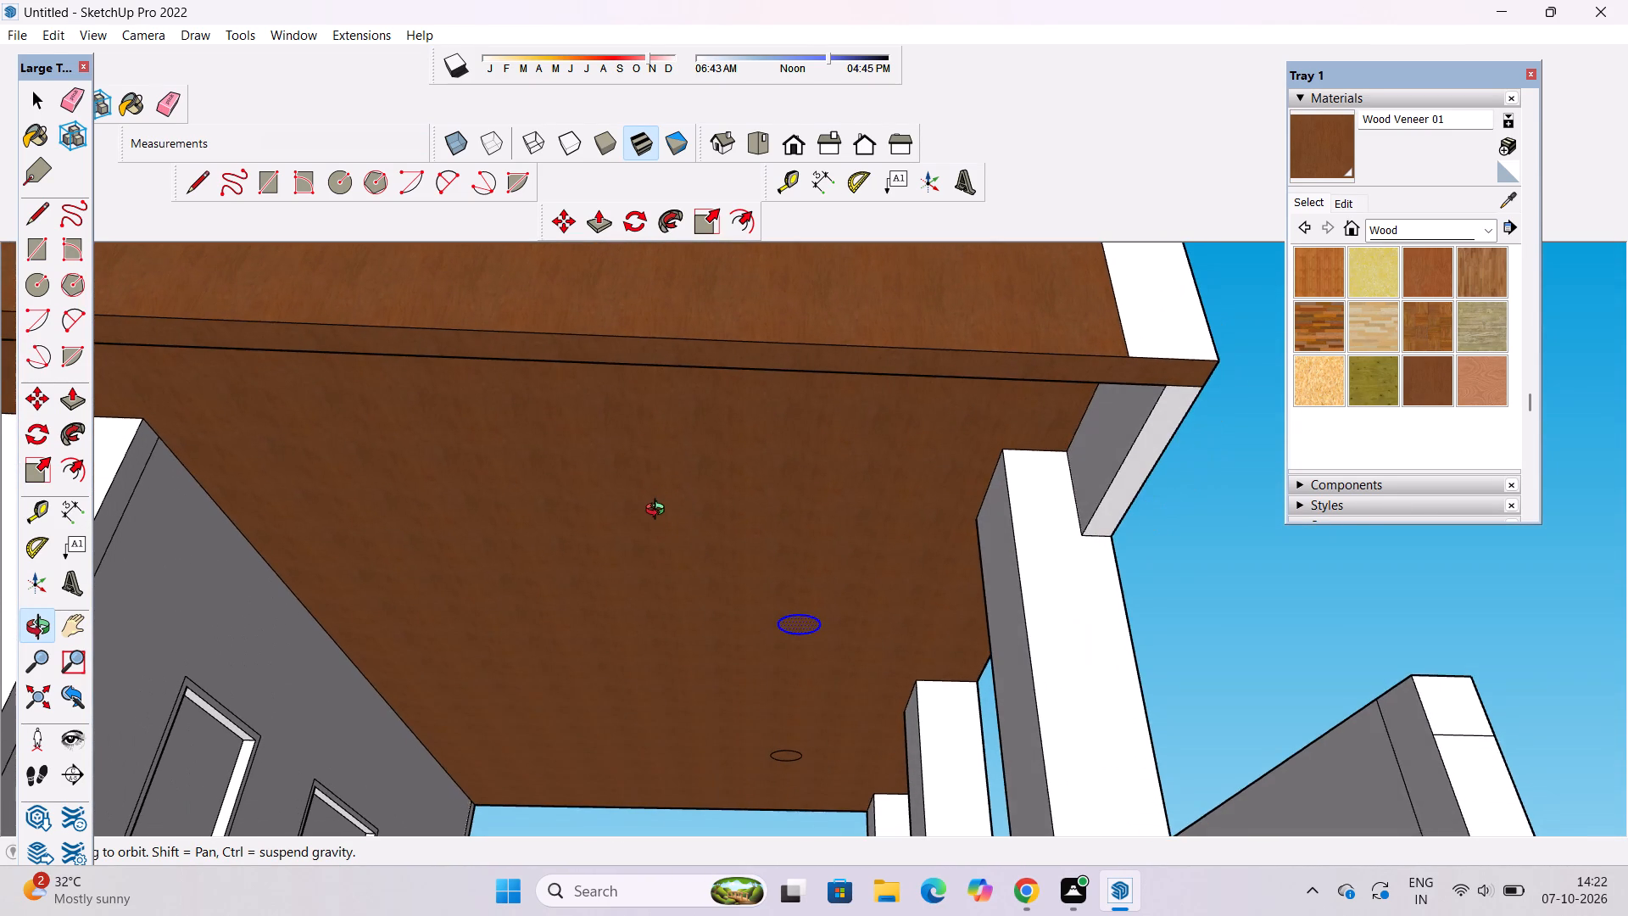
pyautogui.press('space')
pyautogui.scroll(1, 804, 617)
pyautogui.press('m')
pyautogui.scroll(3, 803, 631)
pyautogui.click(794, 607)
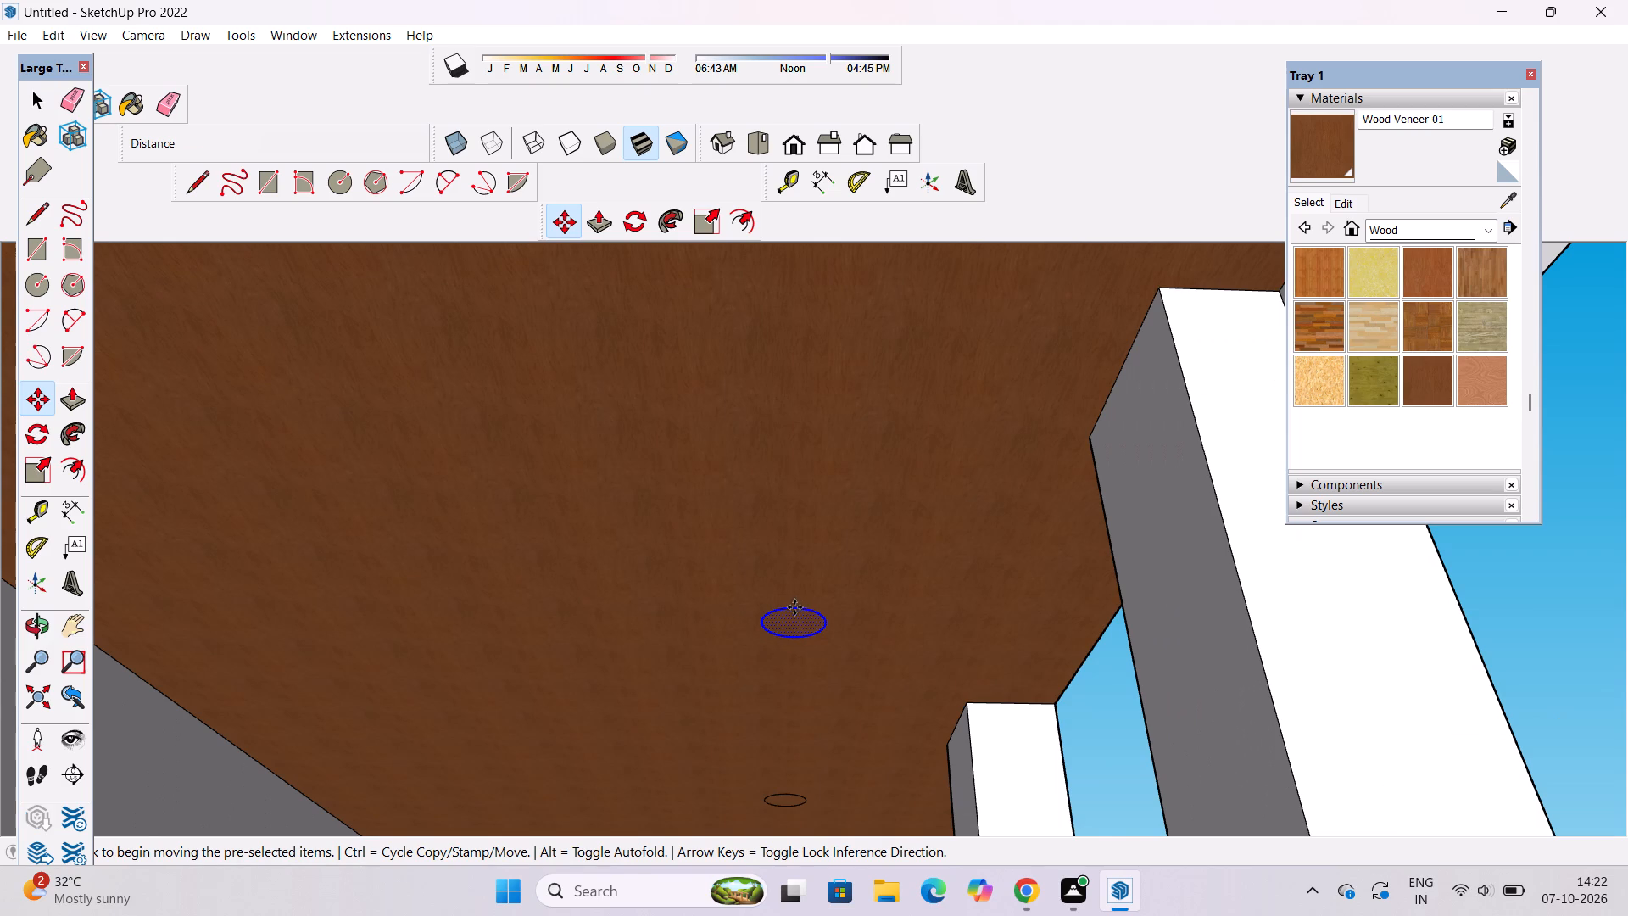
pyautogui.scroll(-4, 794, 607)
pyautogui.click(792, 463)
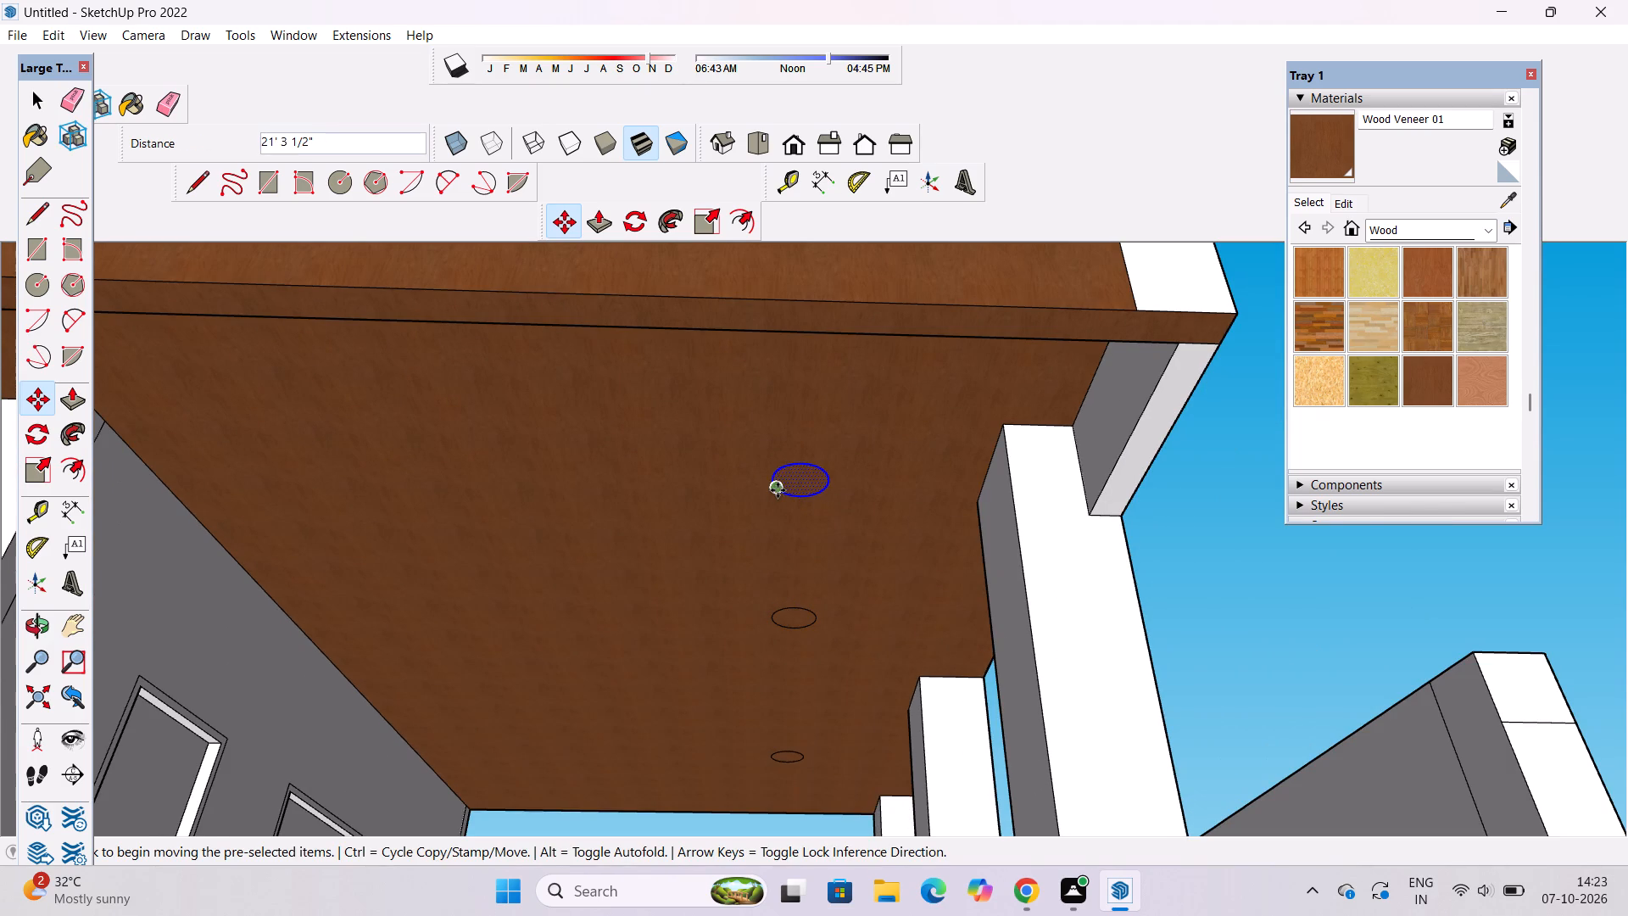
# Copy the circles into a parallel second row of three on the parking ceiling, about 24' from the first row and 23' apart.
pyautogui.click(778, 490)
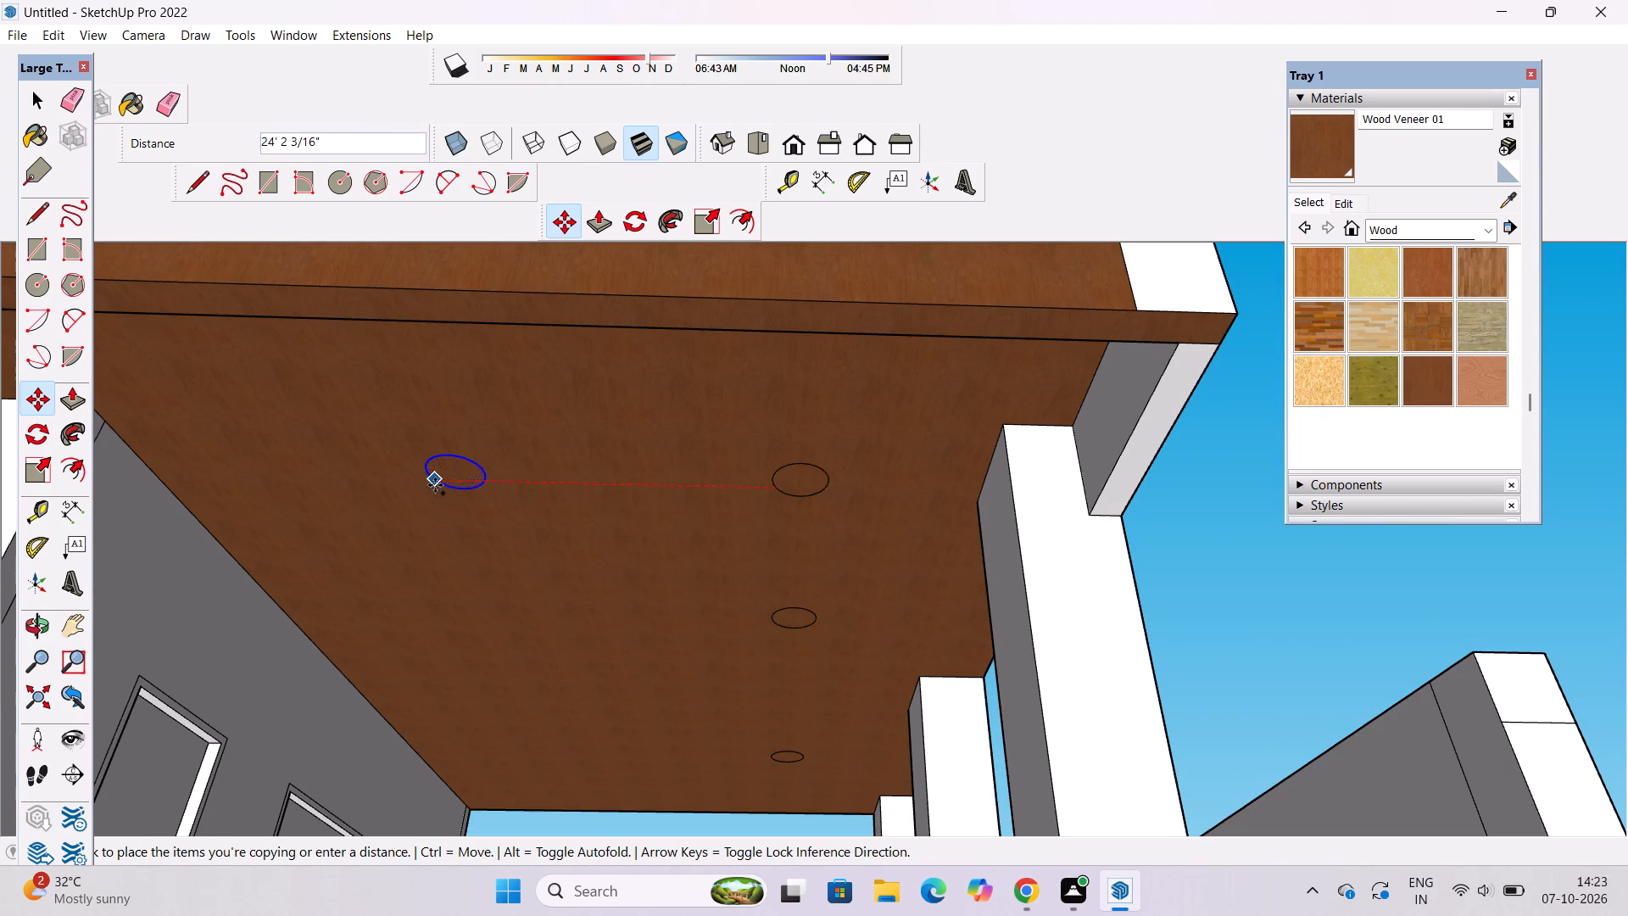
pyautogui.click(435, 485)
pyautogui.click(459, 491)
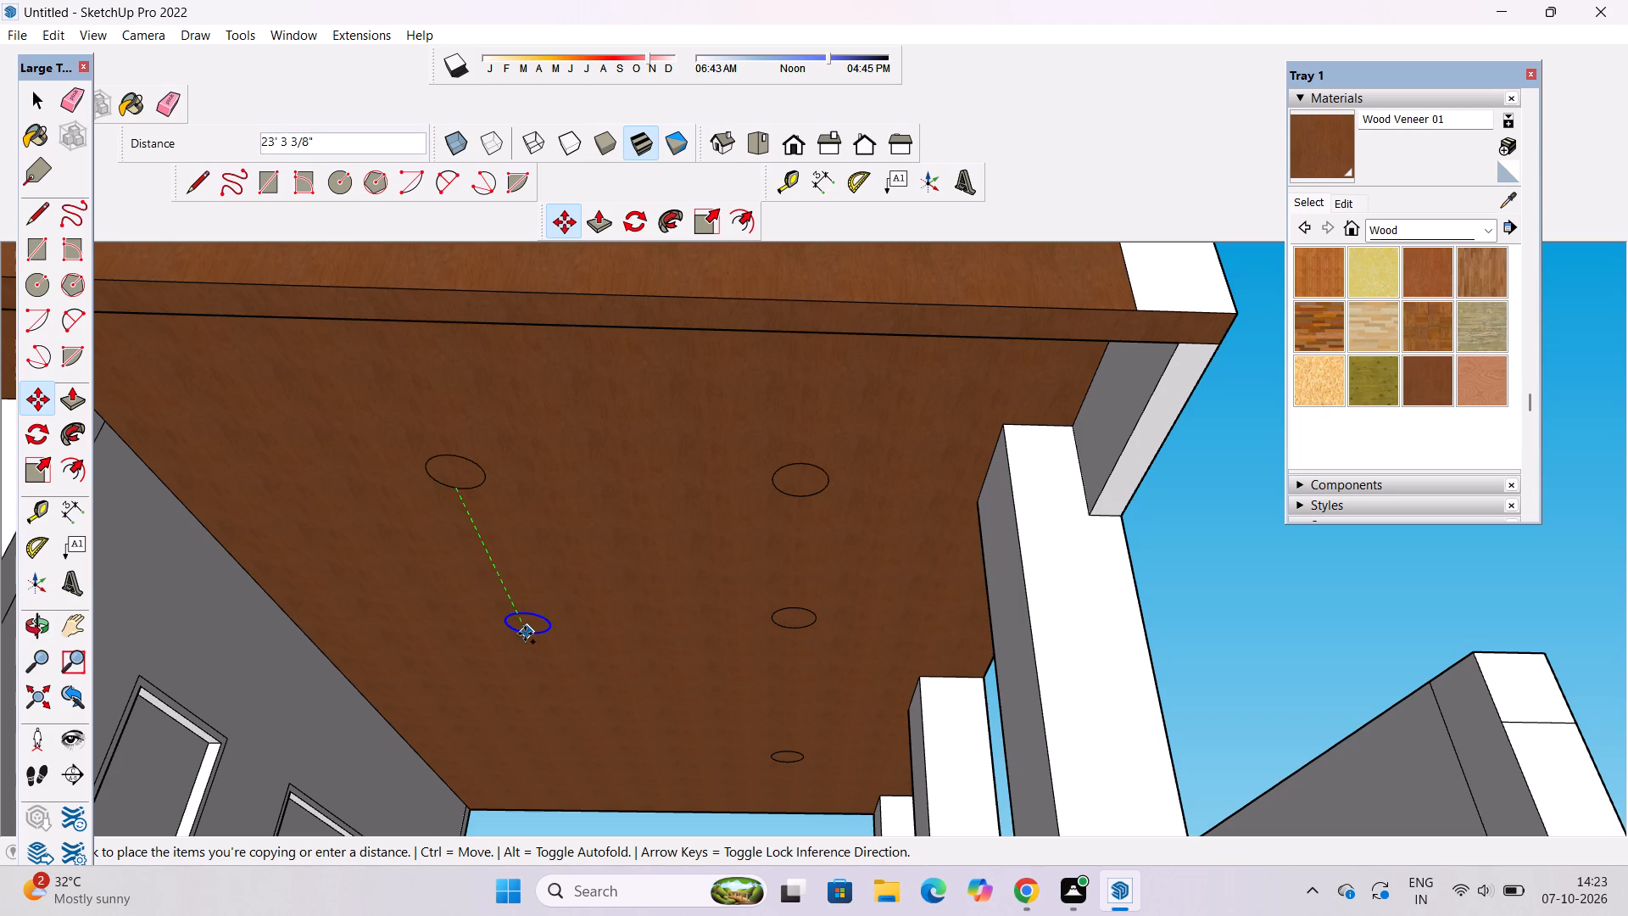
pyautogui.click(525, 634)
pyautogui.click(535, 635)
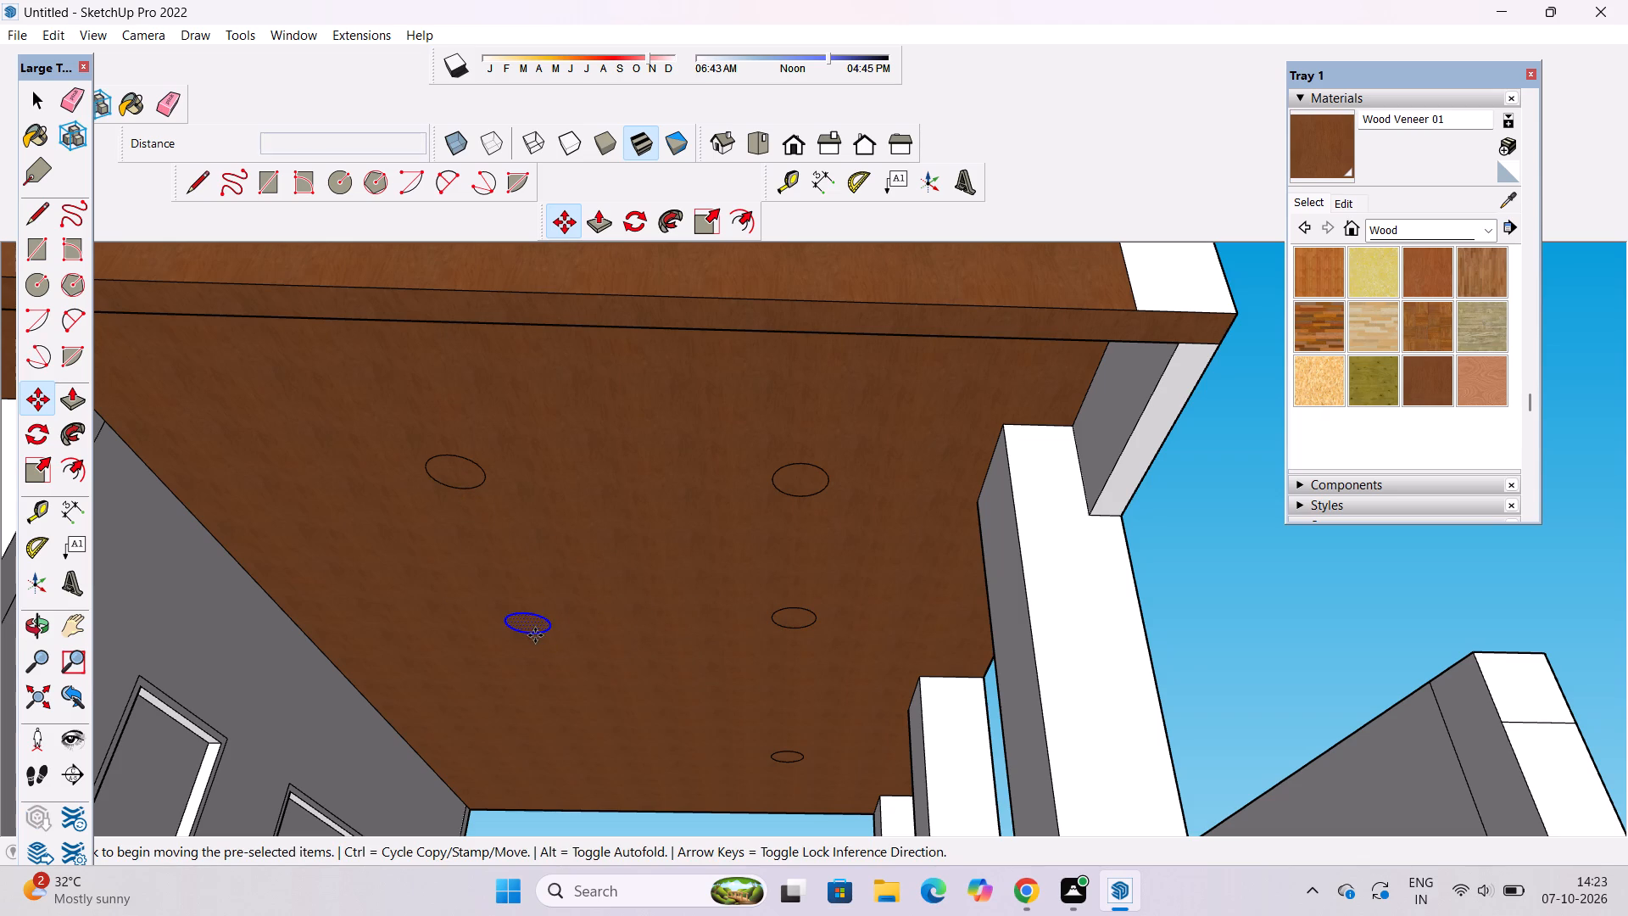
pyautogui.click(592, 777)
pyautogui.press('space')
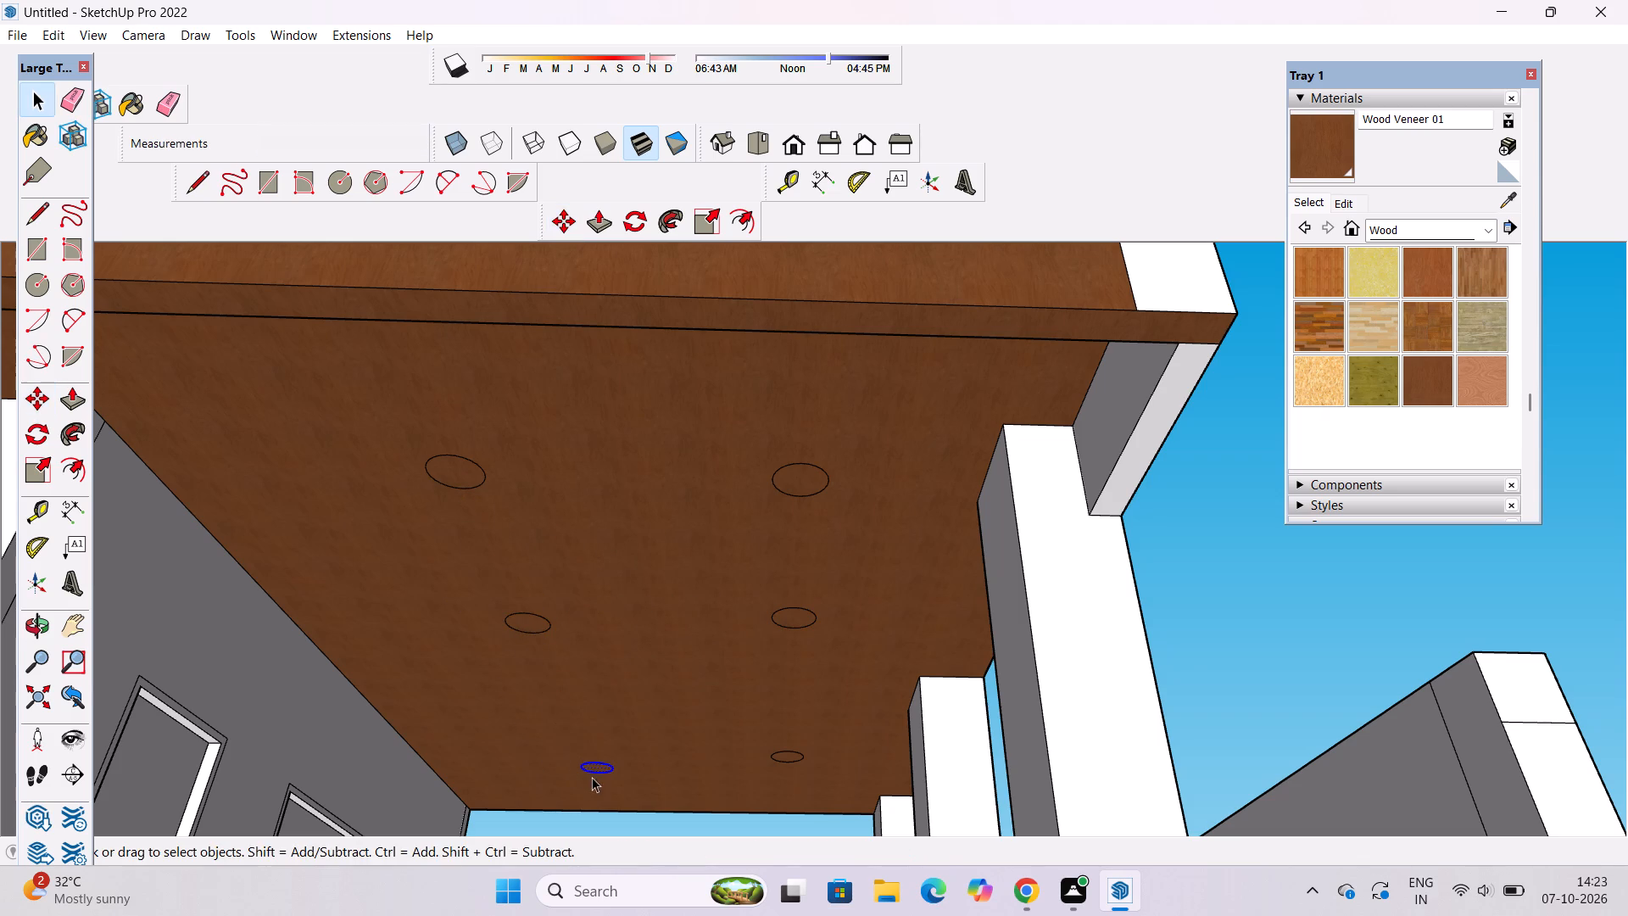
pyautogui.press('o')
pyautogui.scroll(-6, 739, 598)
pyautogui.moveTo(748, 587); pyautogui.dragTo(748, 618)
pyautogui.press('space')
pyautogui.click(1041, 645)
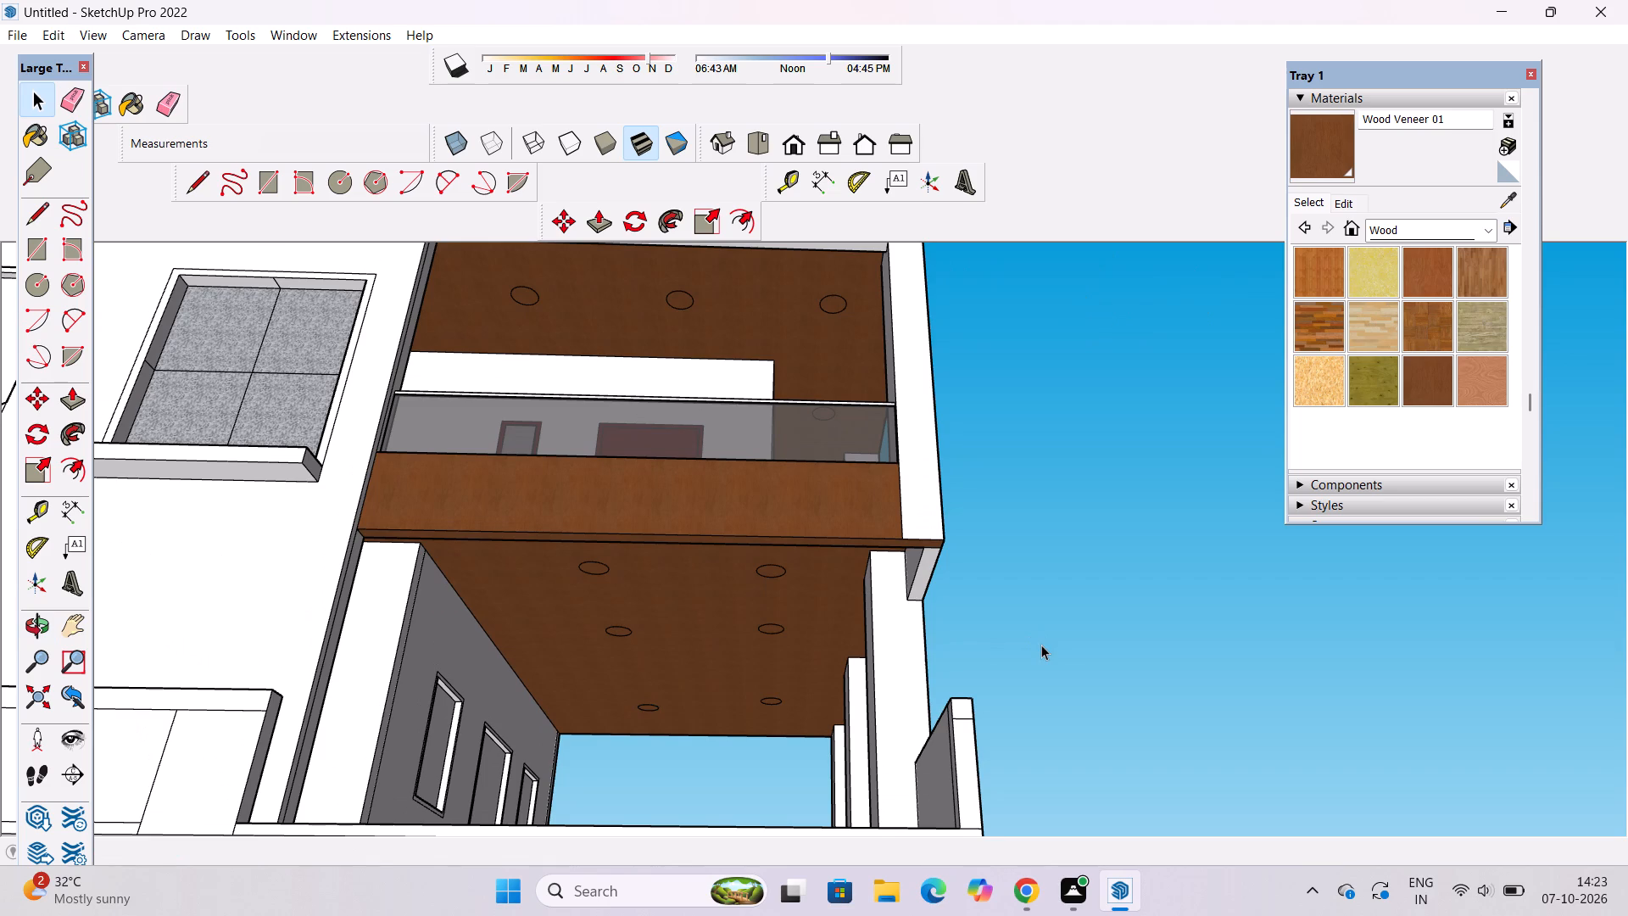
# Paint the two parking ceiling circles nearest the veneered front beam with the named colour 0008_LavenderBlush.
pyautogui.click(1427, 237)
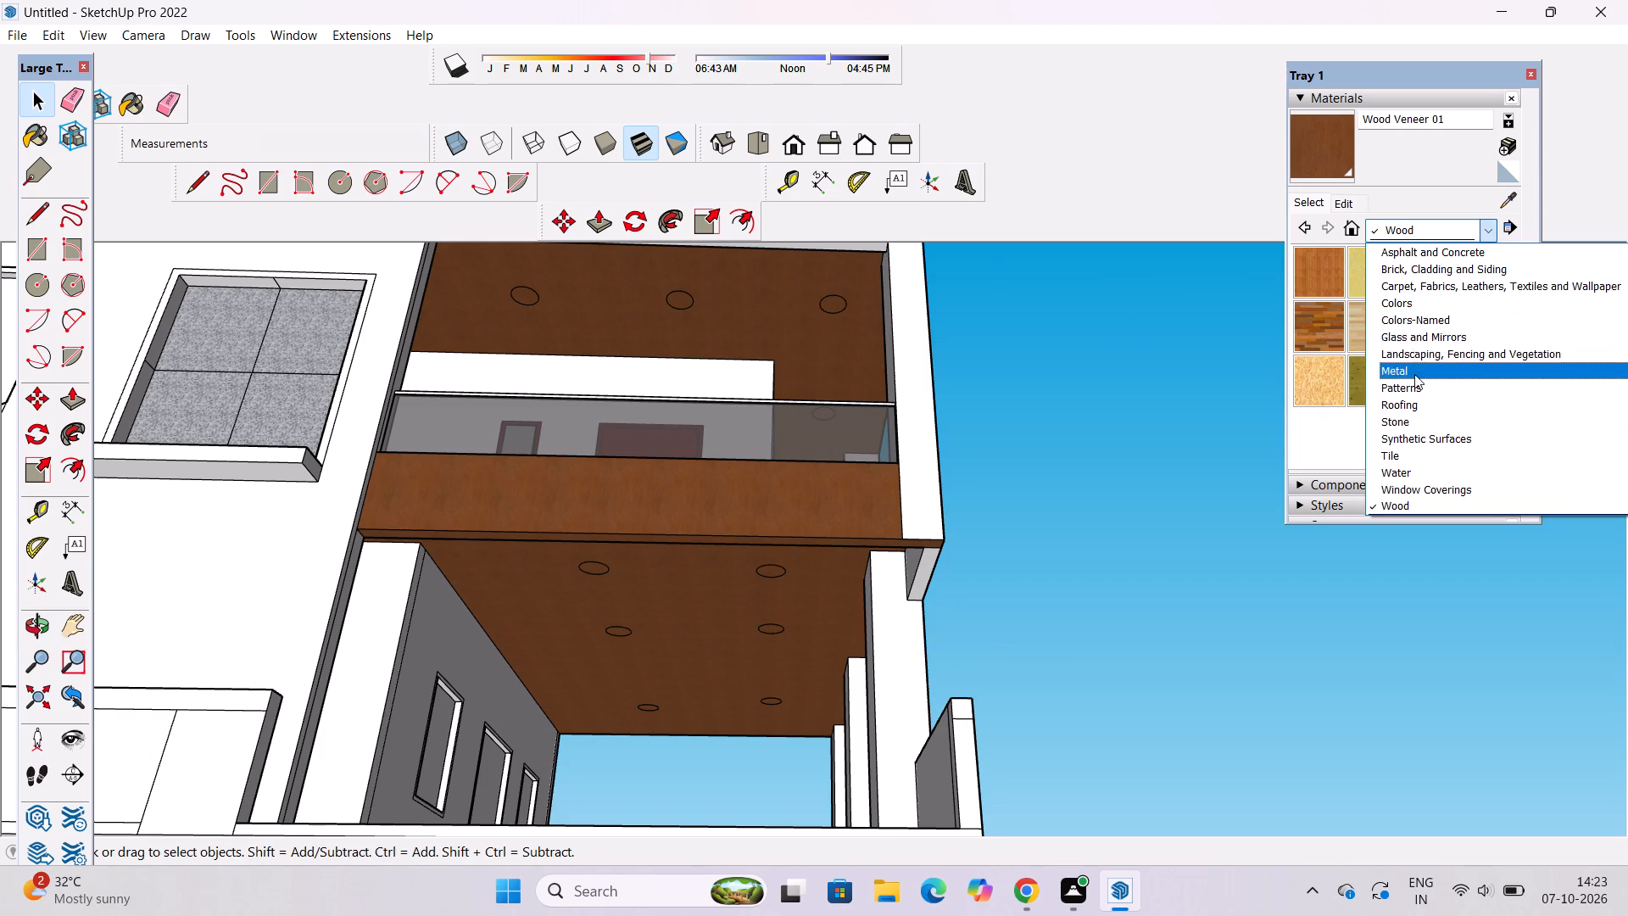
pyautogui.click(1430, 319)
pyautogui.click(1380, 378)
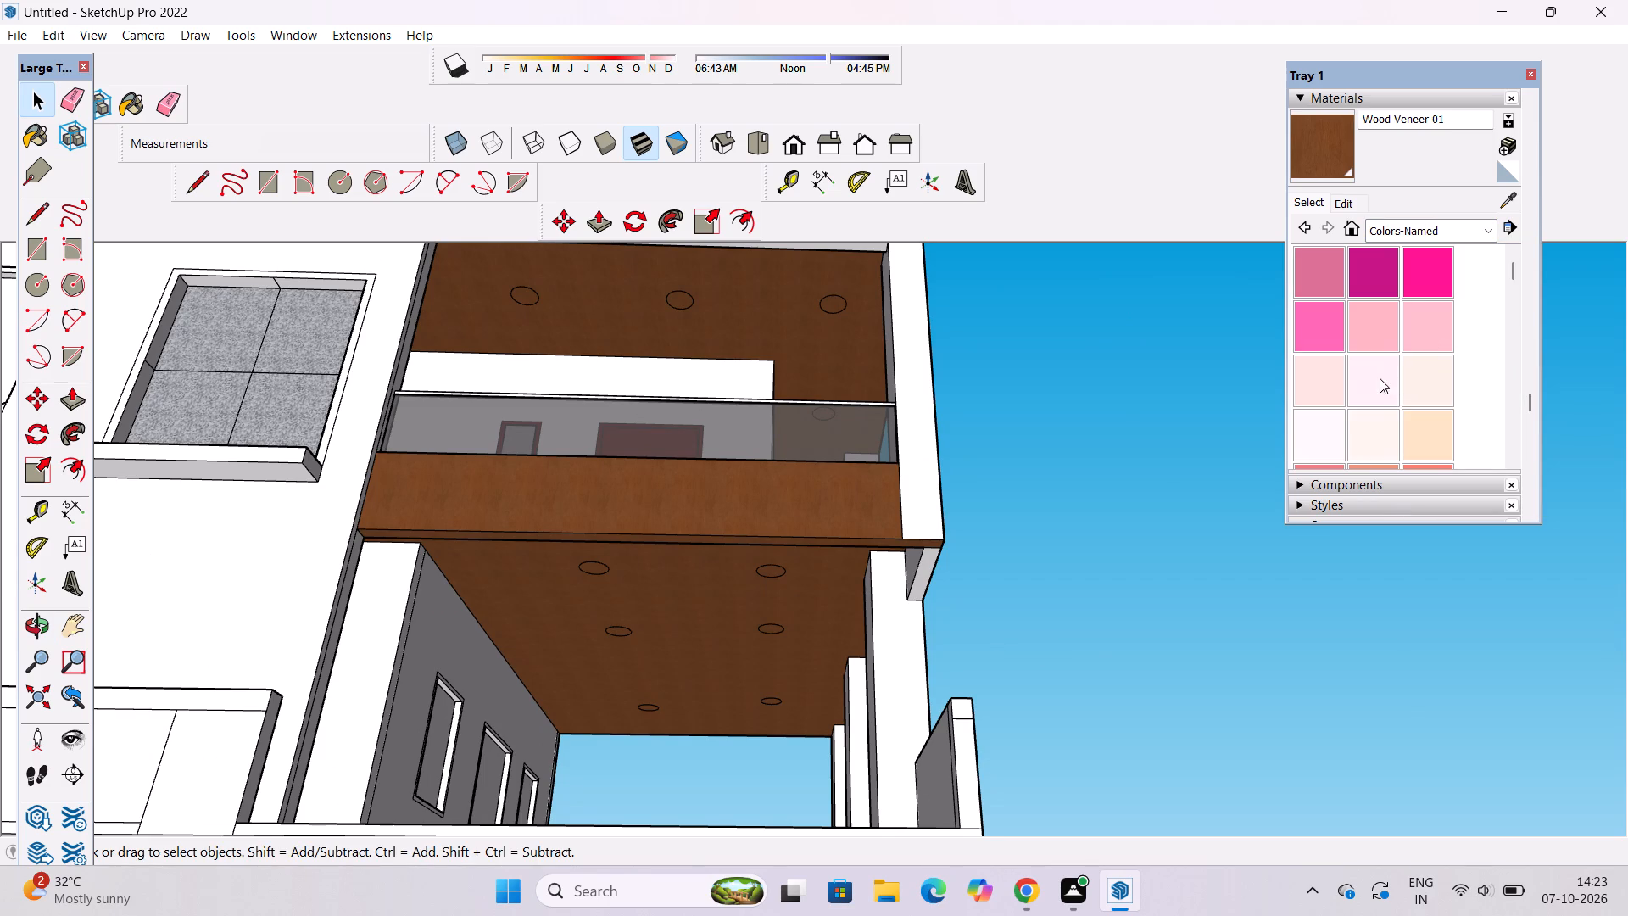
pyautogui.scroll(10, 616, 544)
pyautogui.click(575, 589)
pyautogui.scroll(-5, 579, 552)
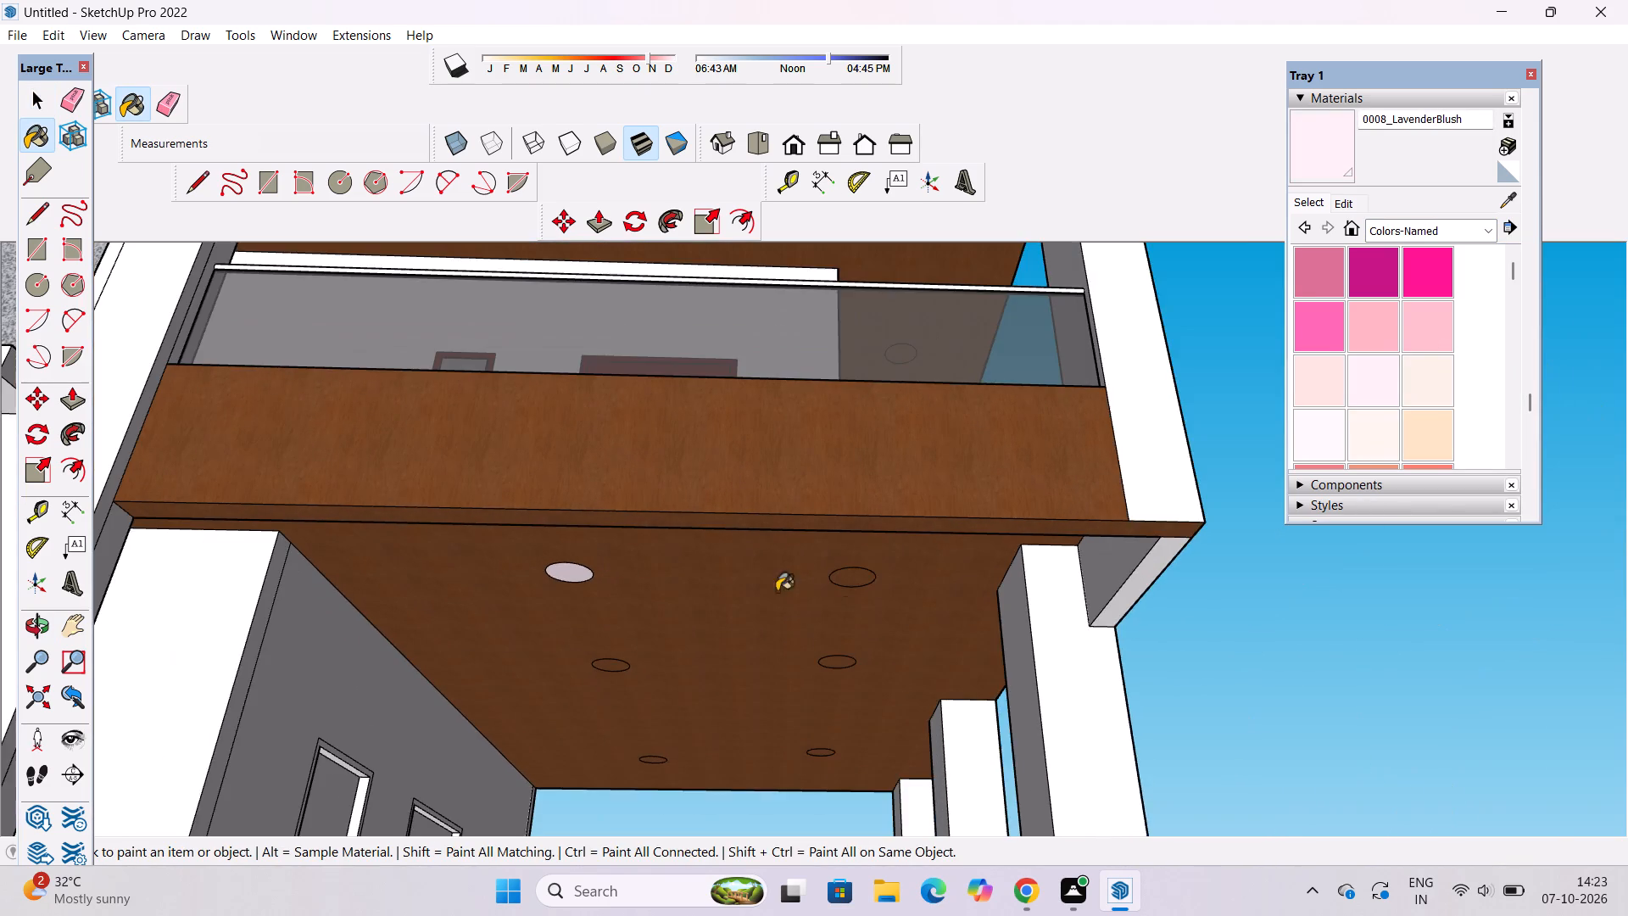
pyautogui.scroll(4, 848, 608)
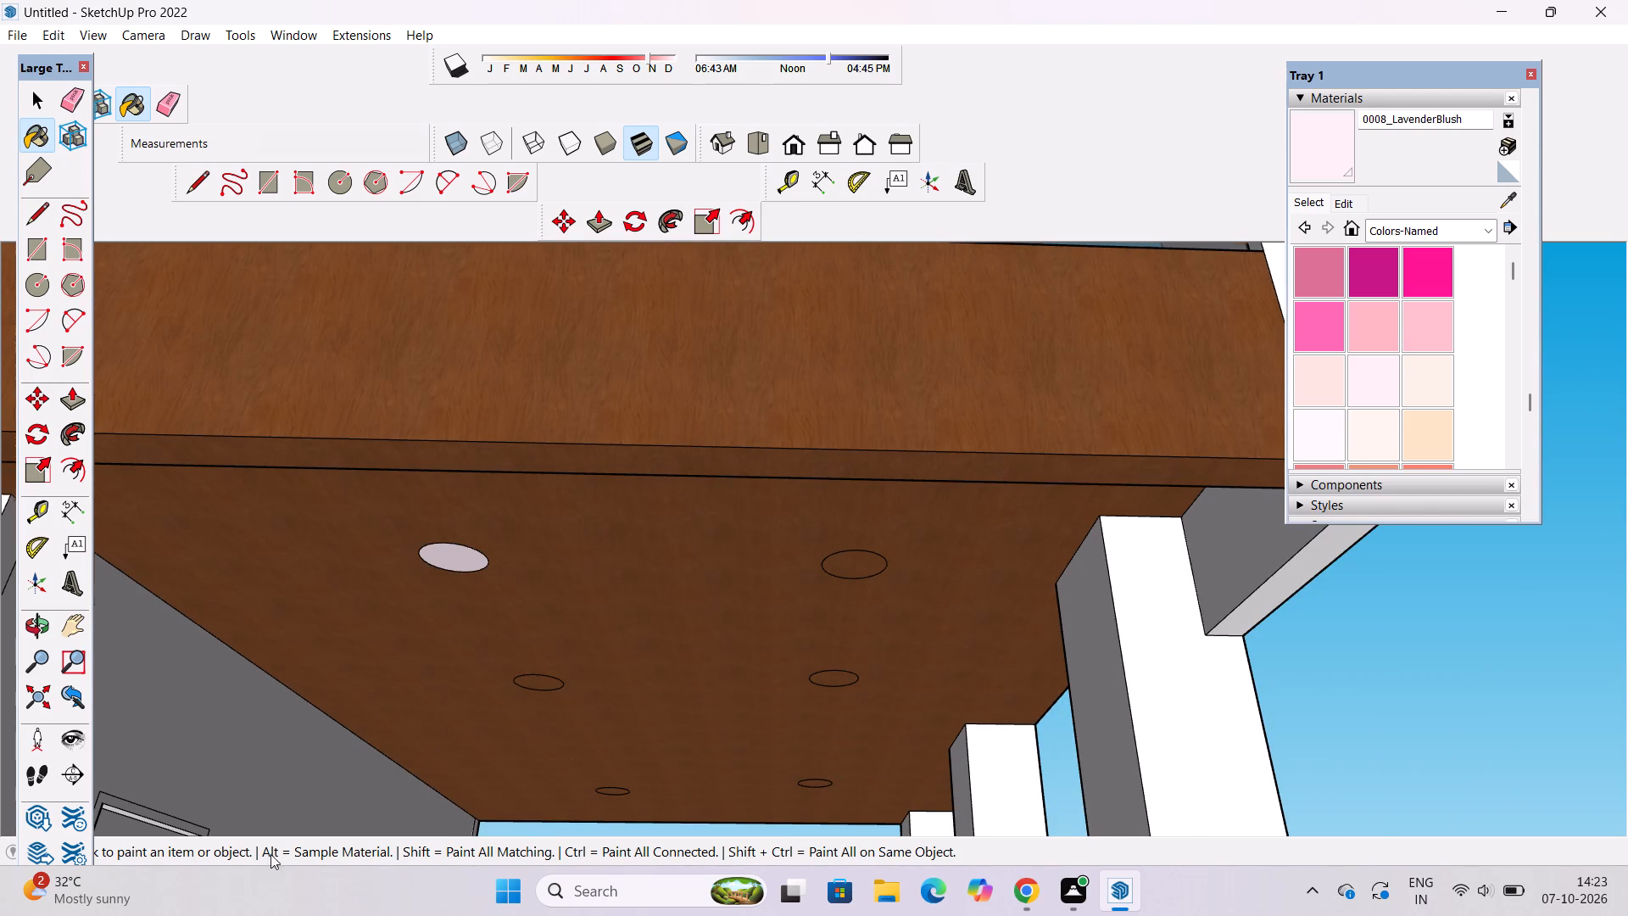
pyautogui.click(869, 554)
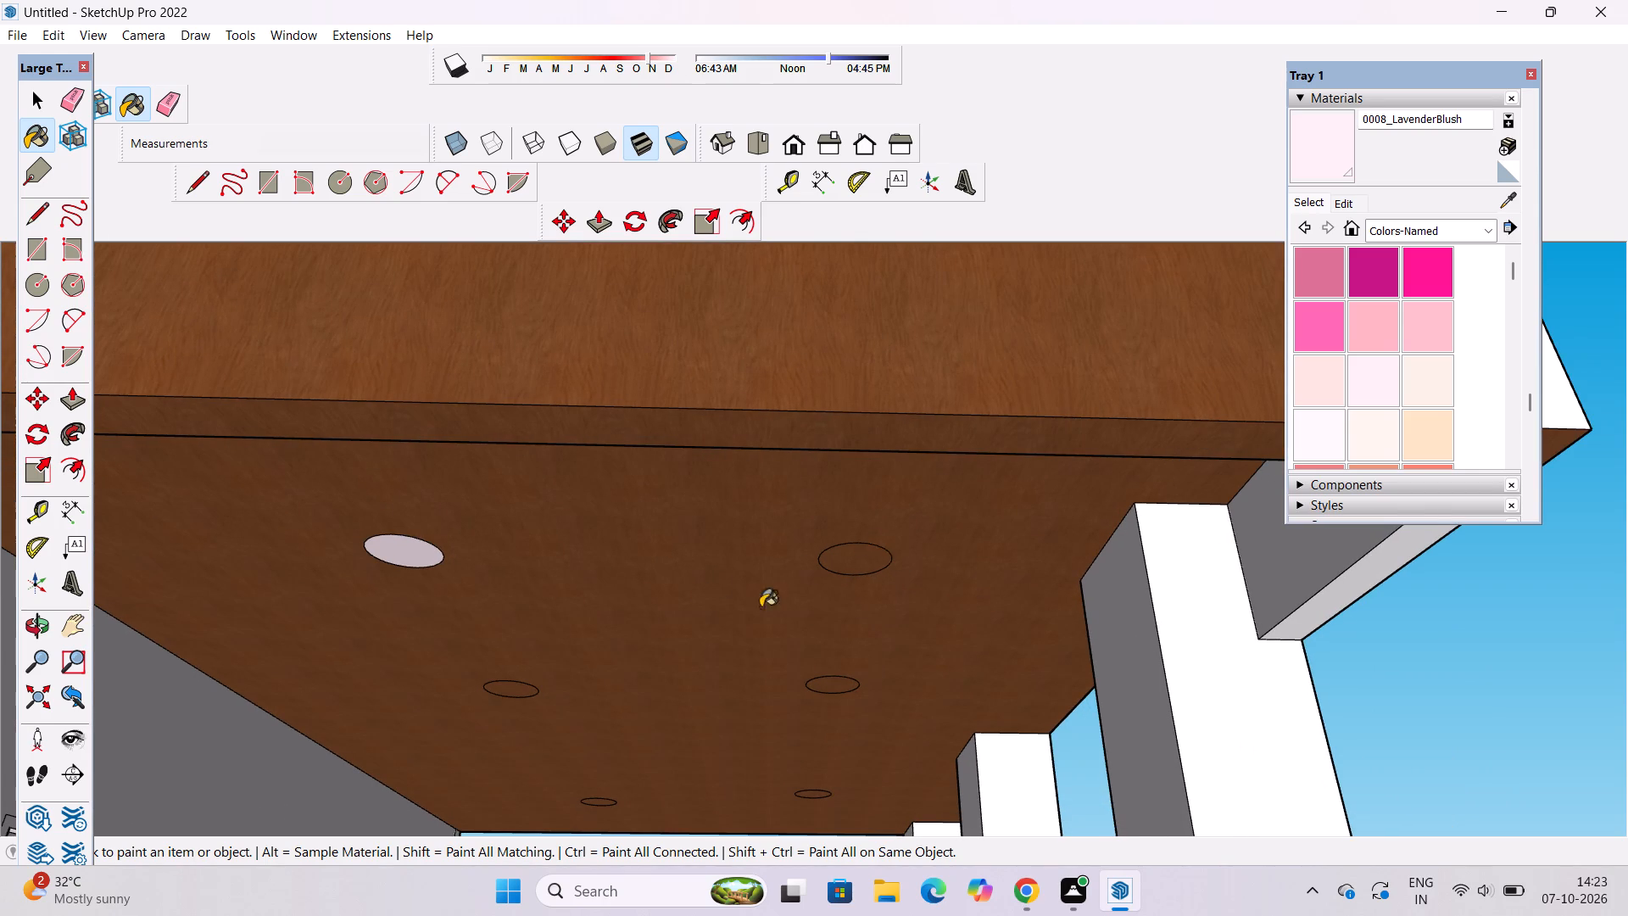
# Paint the remaining four circles on the ground-floor parking ceiling with 0008_LavenderBlush.
pyautogui.scroll(-3, 689, 631)
pyautogui.scroll(7, 758, 798)
pyautogui.click(817, 744)
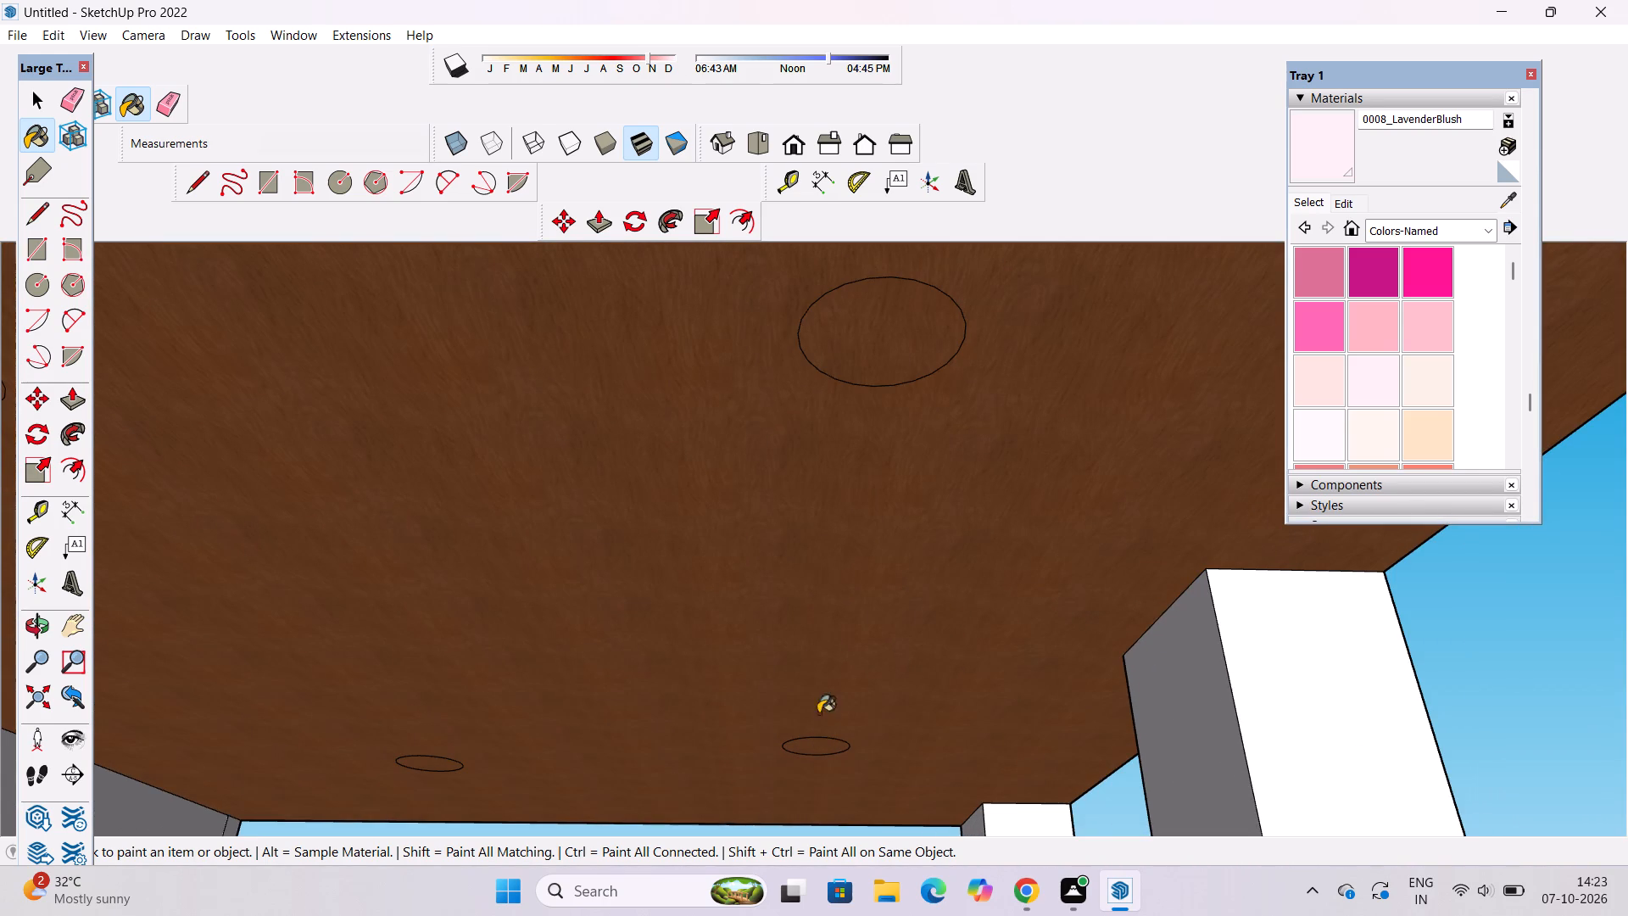
pyautogui.click(419, 761)
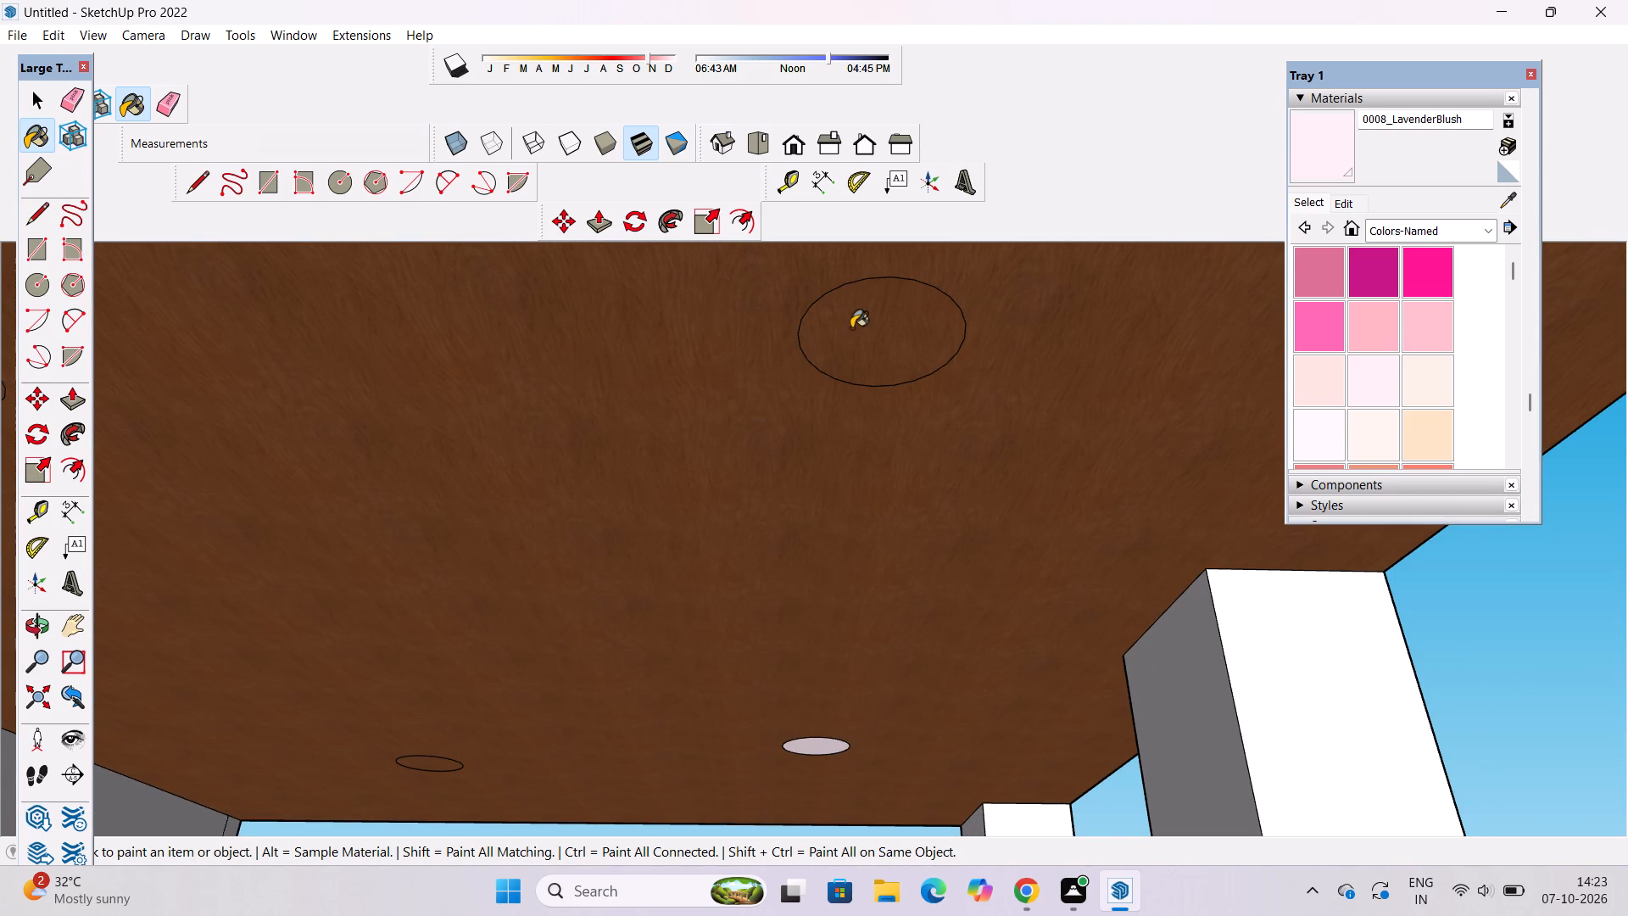
pyautogui.click(851, 328)
pyautogui.scroll(-5, 897, 612)
pyautogui.click(393, 497)
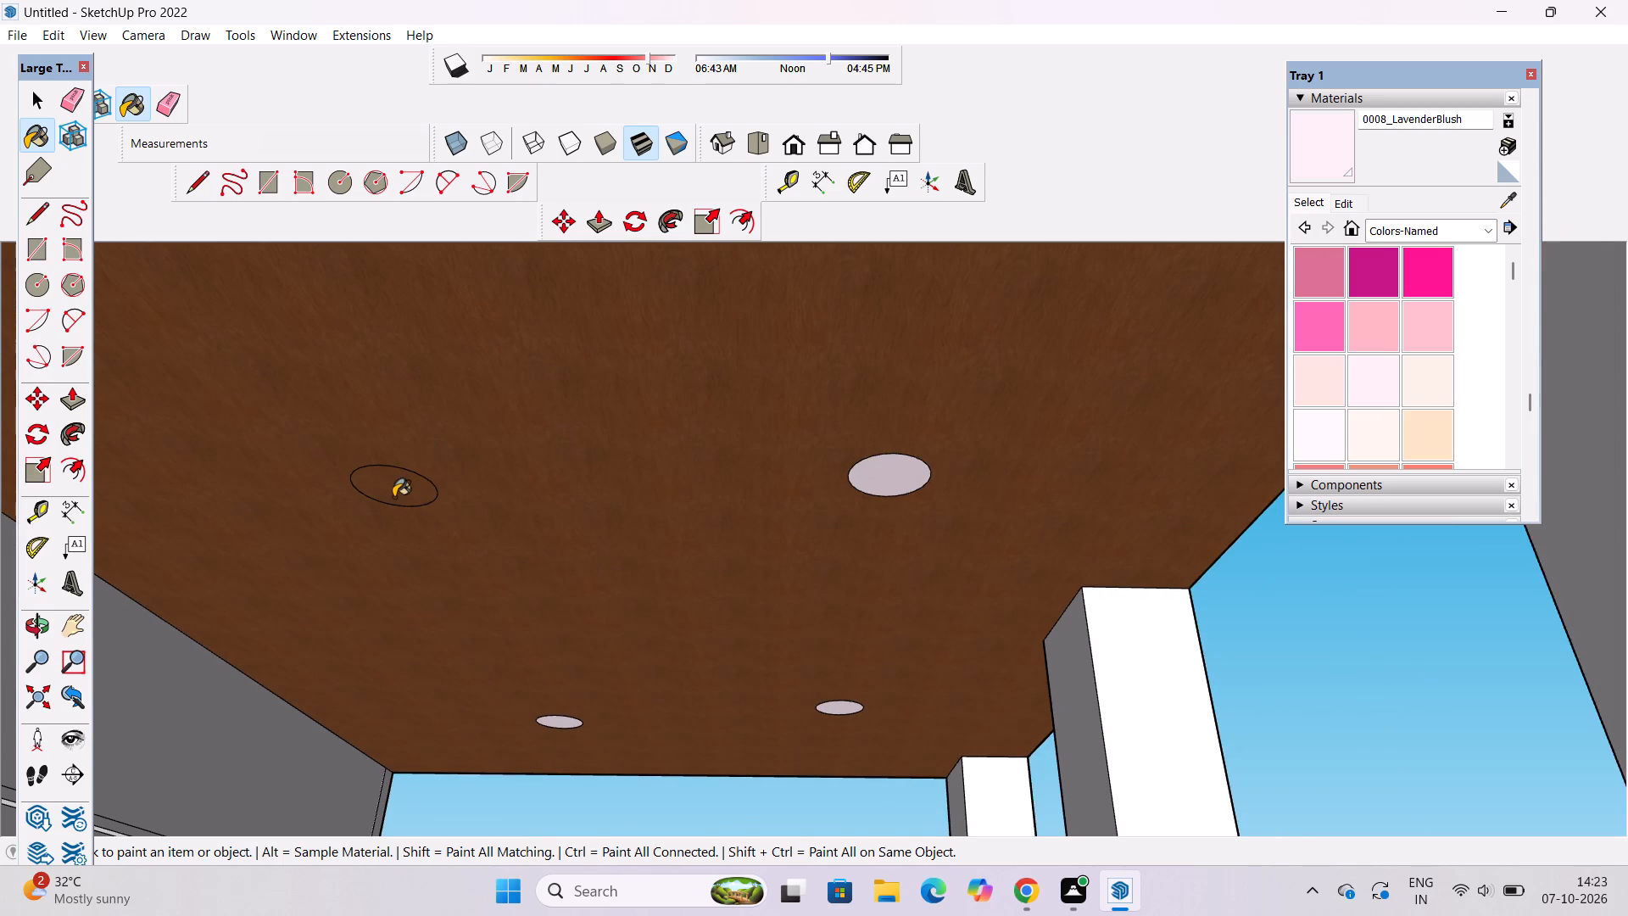
# Paint the lowest balcony's three front ceiling circles and the side circle nearest the corner with 0008_LavenderBlush.
pyautogui.scroll(-12, 529, 711)
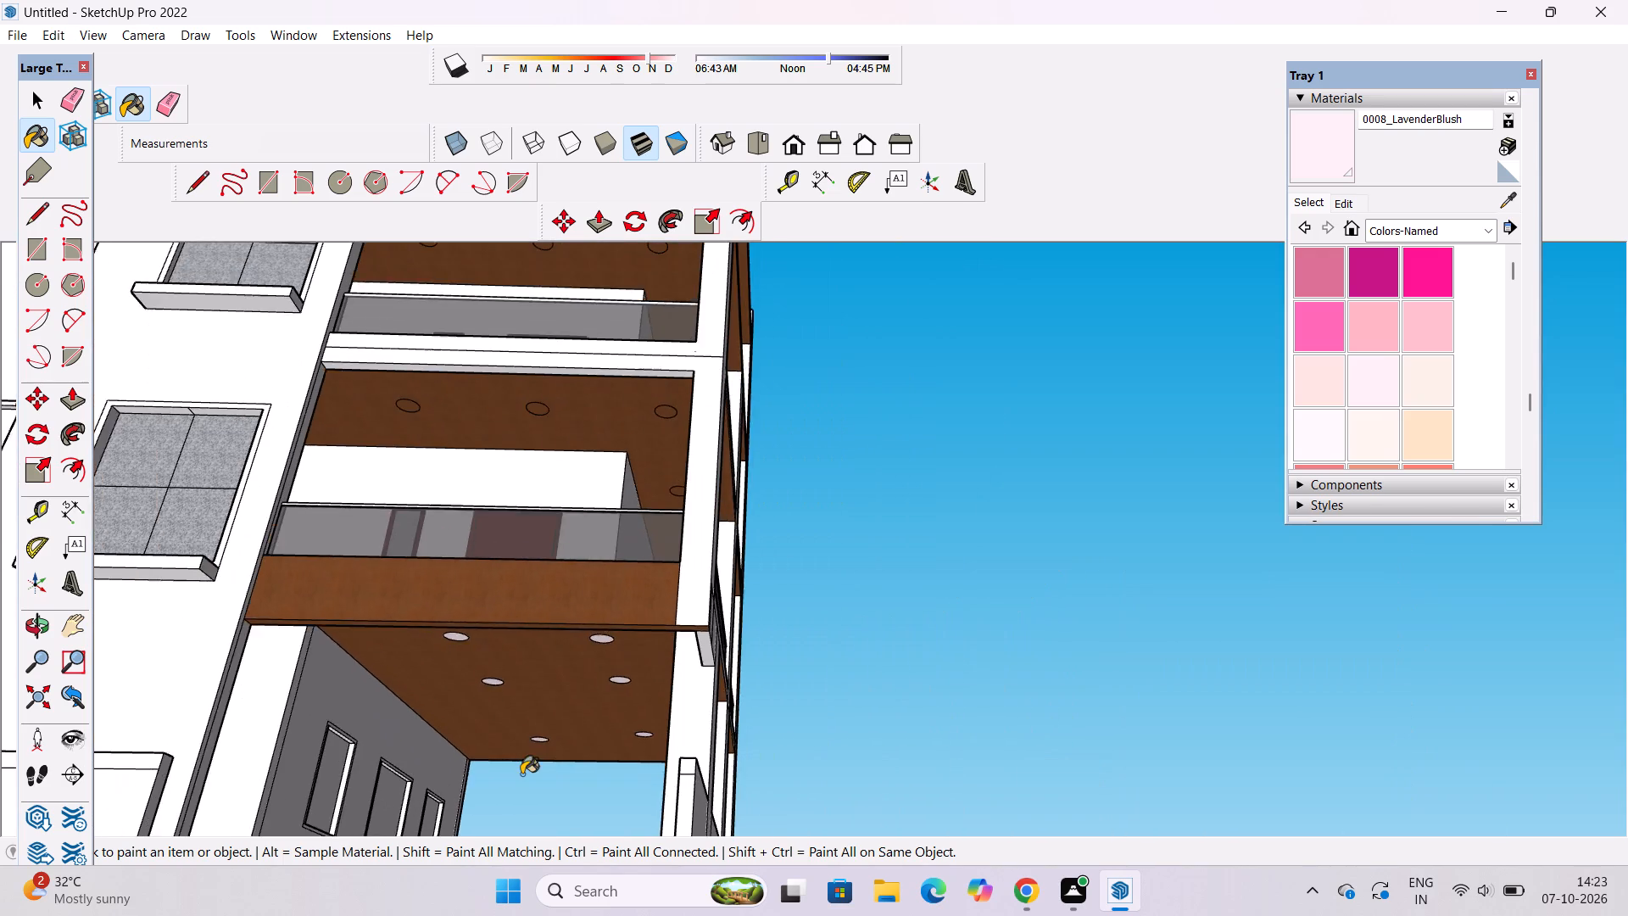
pyautogui.scroll(-4, 521, 774)
pyautogui.scroll(3, 714, 513)
pyautogui.scroll(10, 549, 448)
pyautogui.click(629, 478)
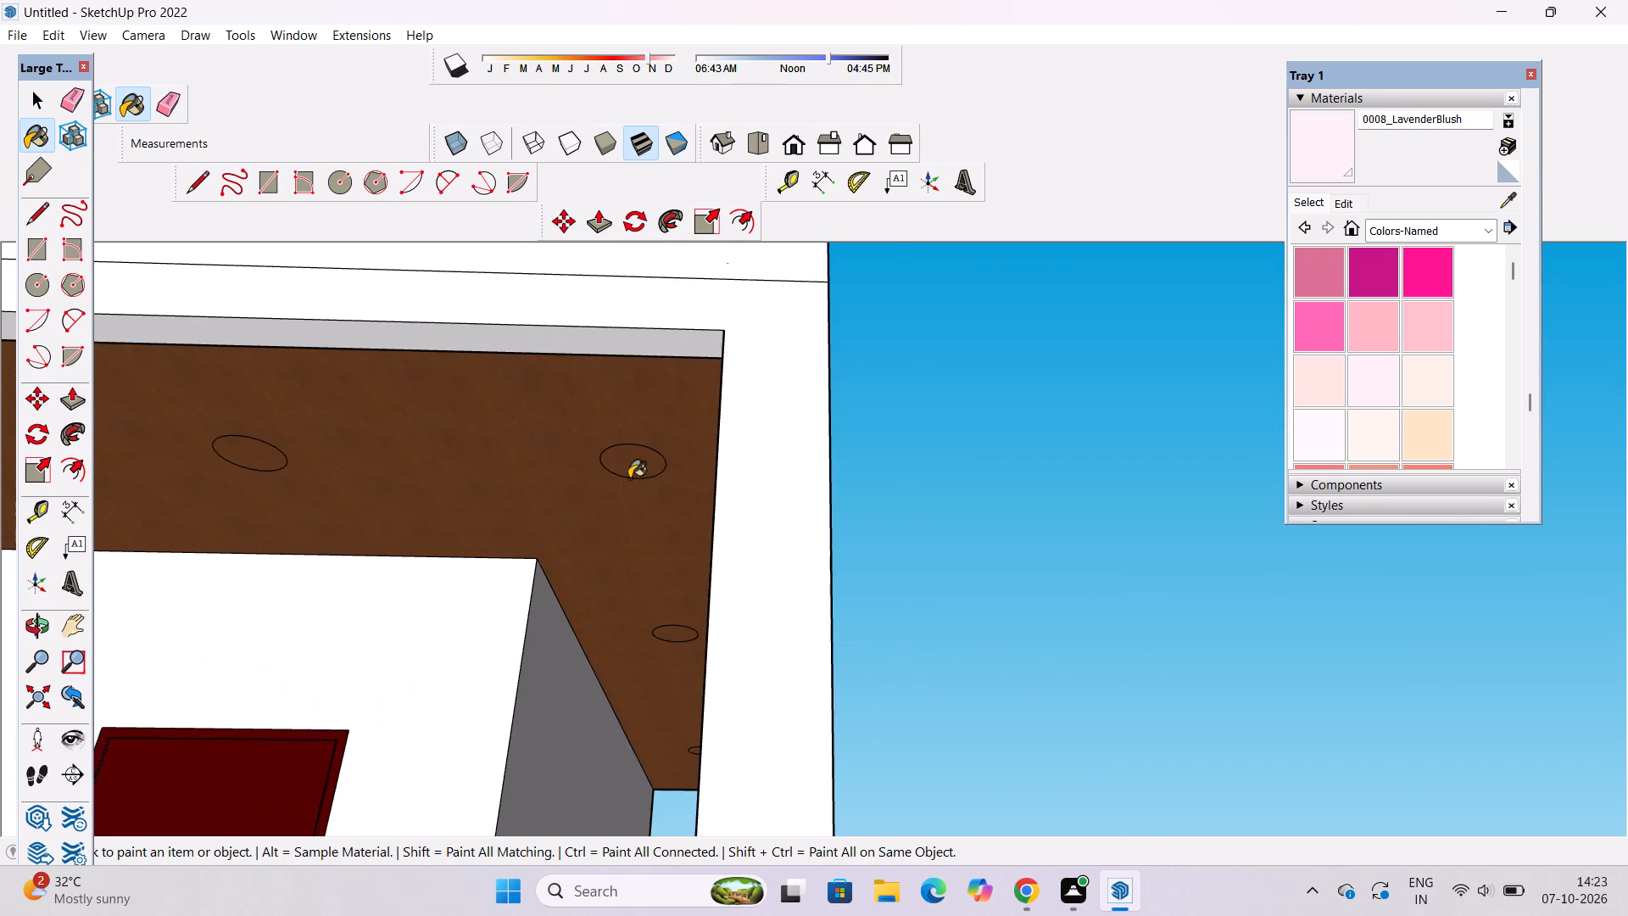
pyautogui.scroll(-5, 683, 567)
pyautogui.scroll(4, 409, 479)
pyautogui.click(392, 514)
pyautogui.scroll(-4, 754, 536)
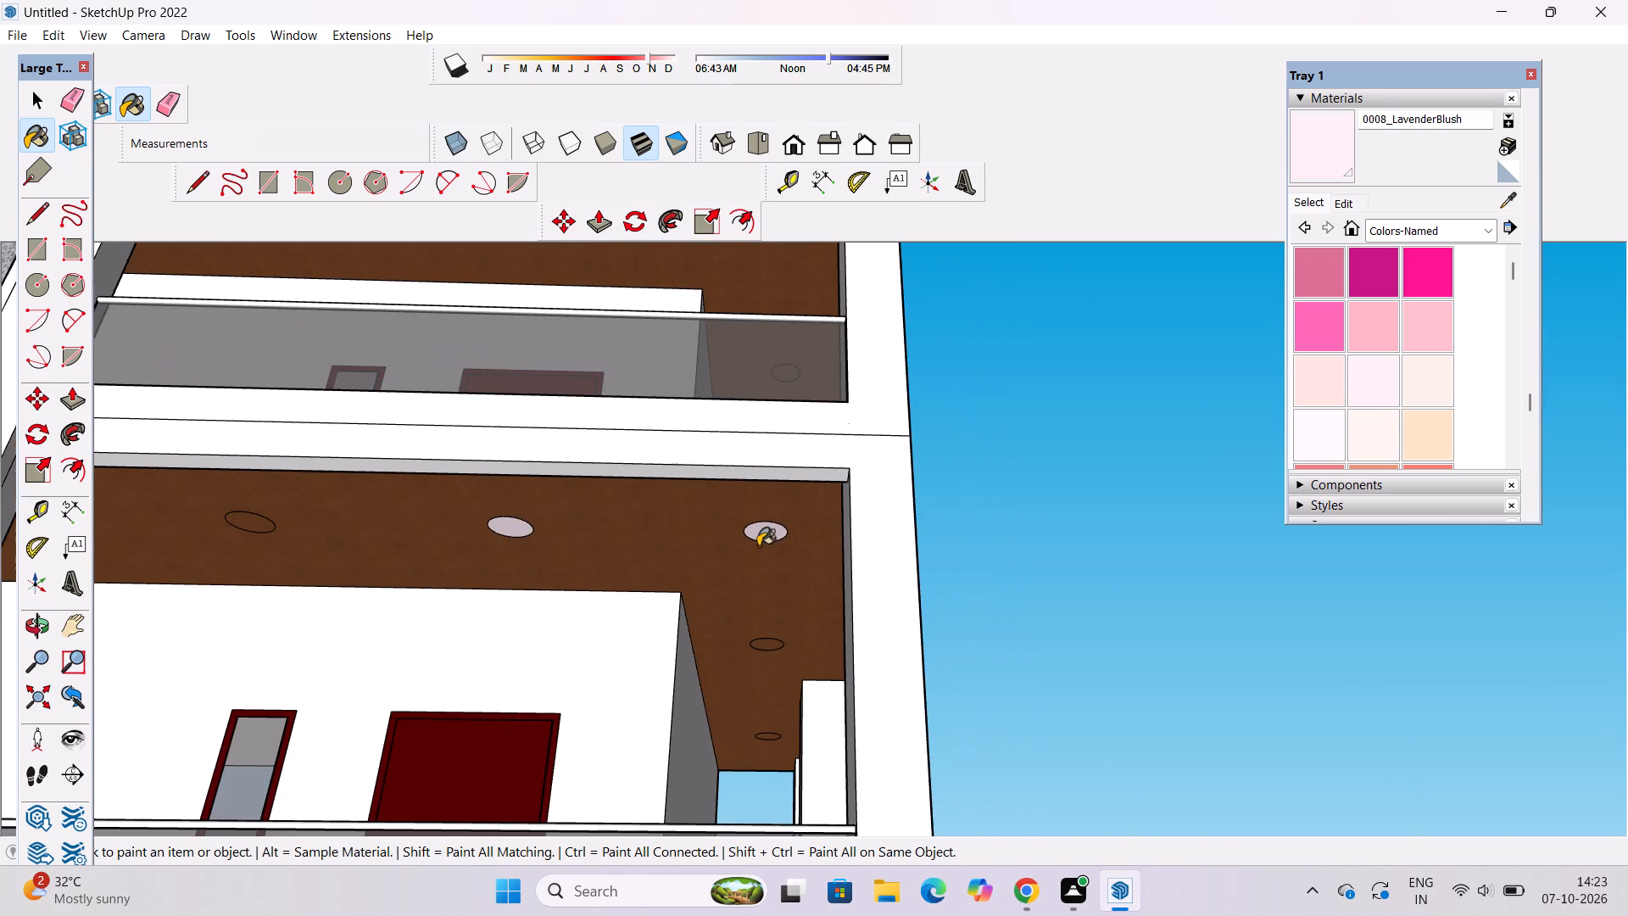
pyautogui.click(243, 524)
pyautogui.scroll(-6, 112, 614)
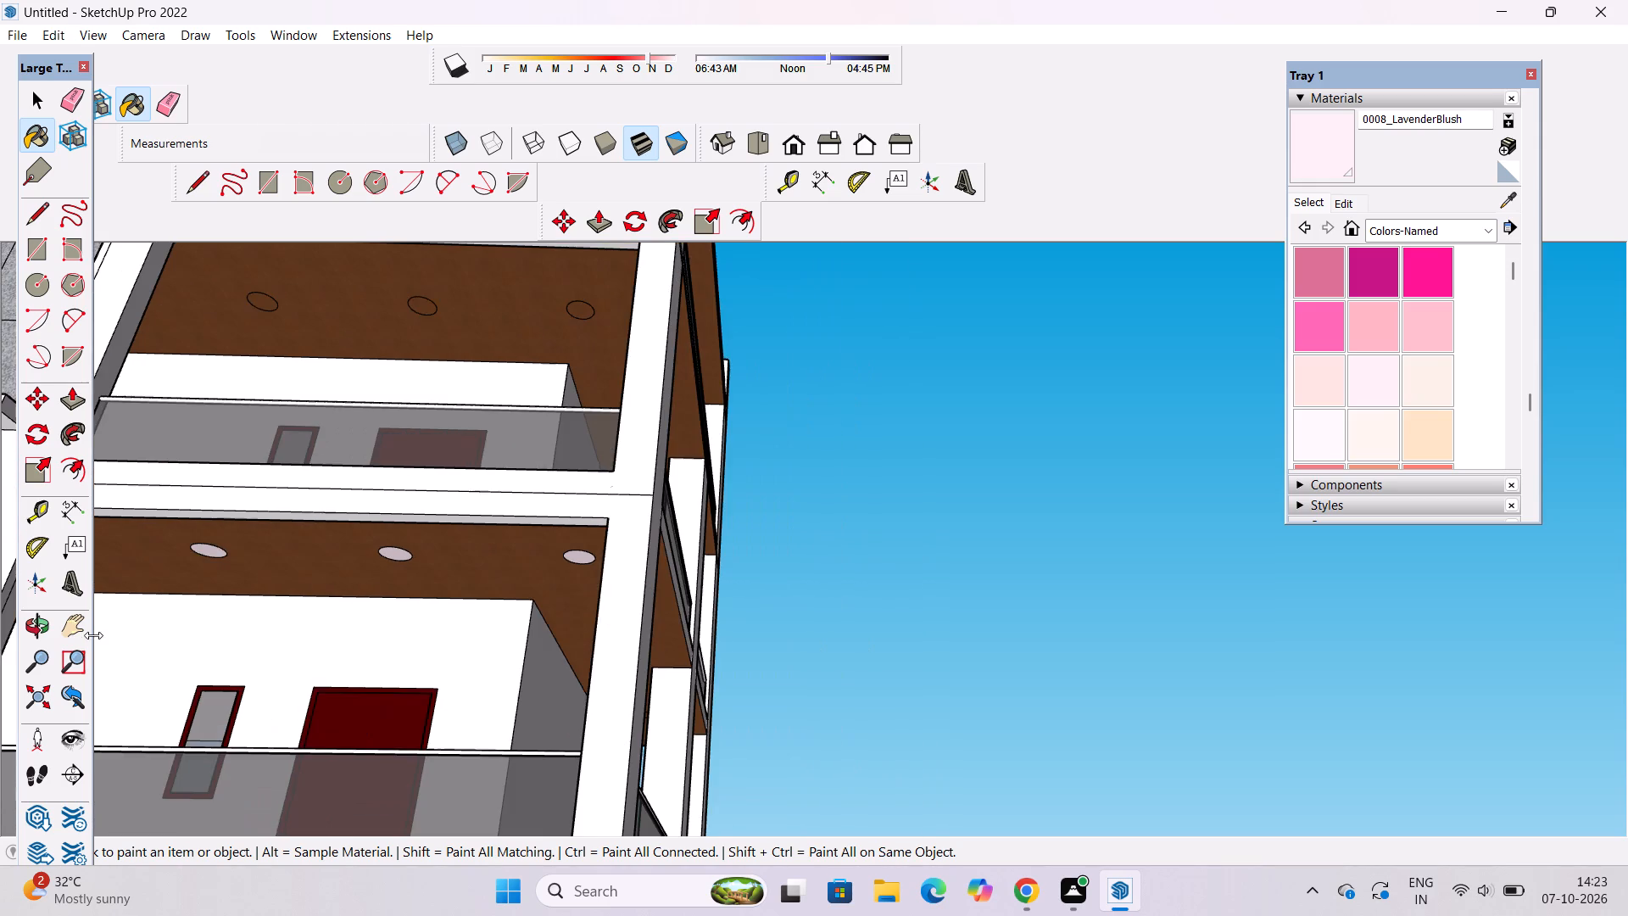
pyautogui.scroll(5, 680, 615)
pyautogui.scroll(5, 609, 654)
pyautogui.scroll(4, 443, 693)
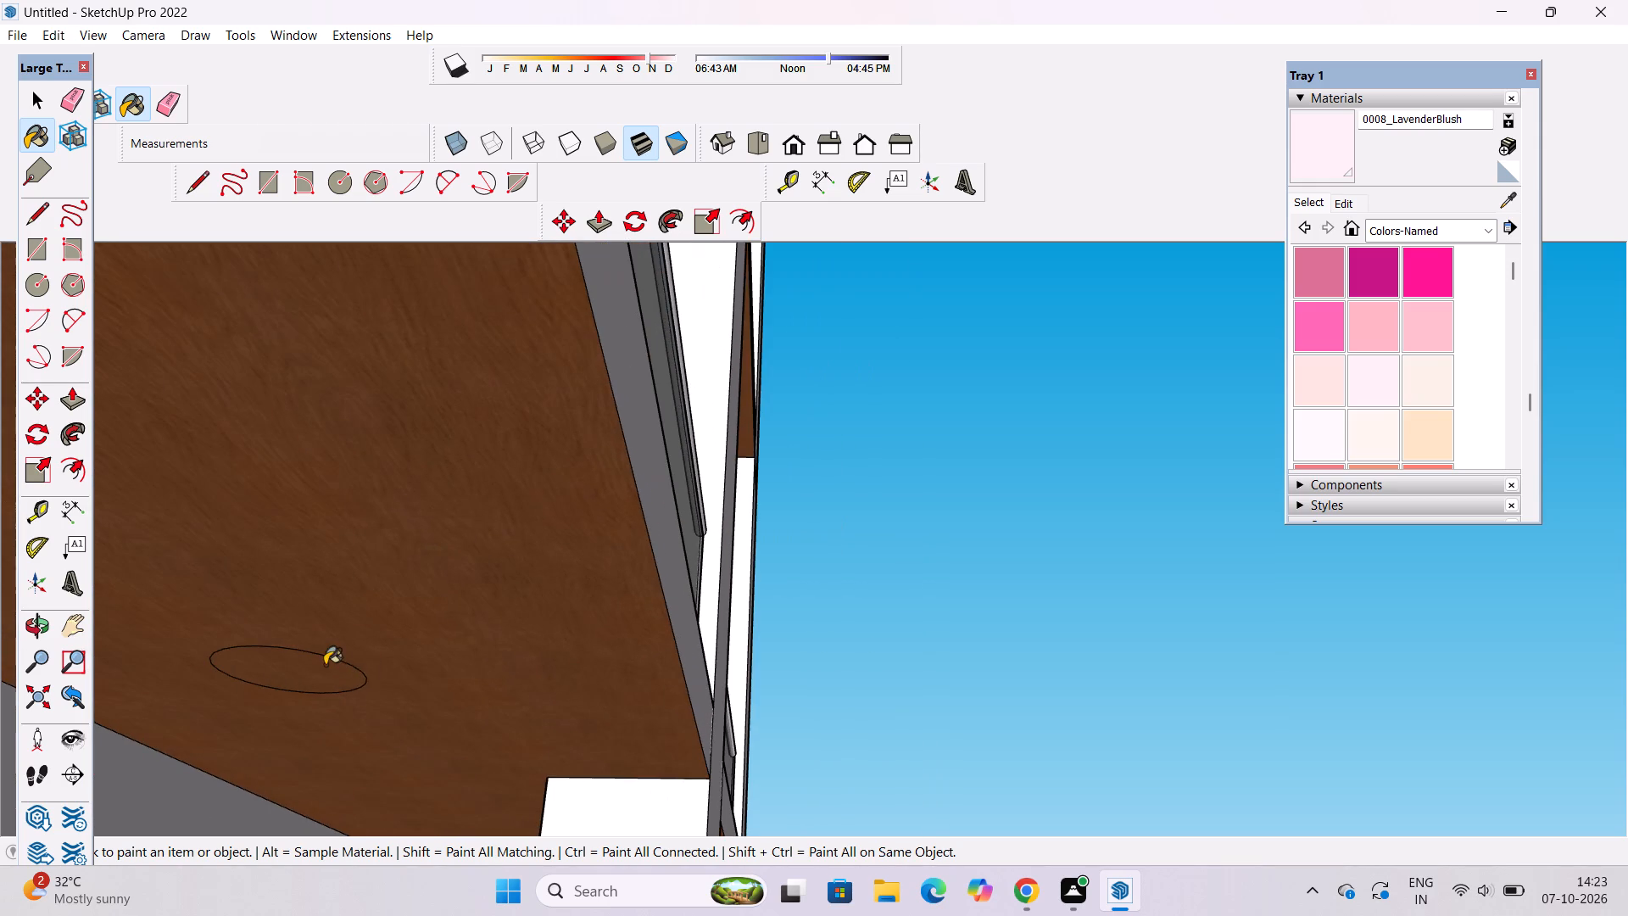
pyautogui.click(325, 665)
# Paint the three front ceiling circles of the middle balcony with 0008_LavenderBlush.
pyautogui.scroll(-20, 579, 654)
pyautogui.scroll(-1, 579, 654)
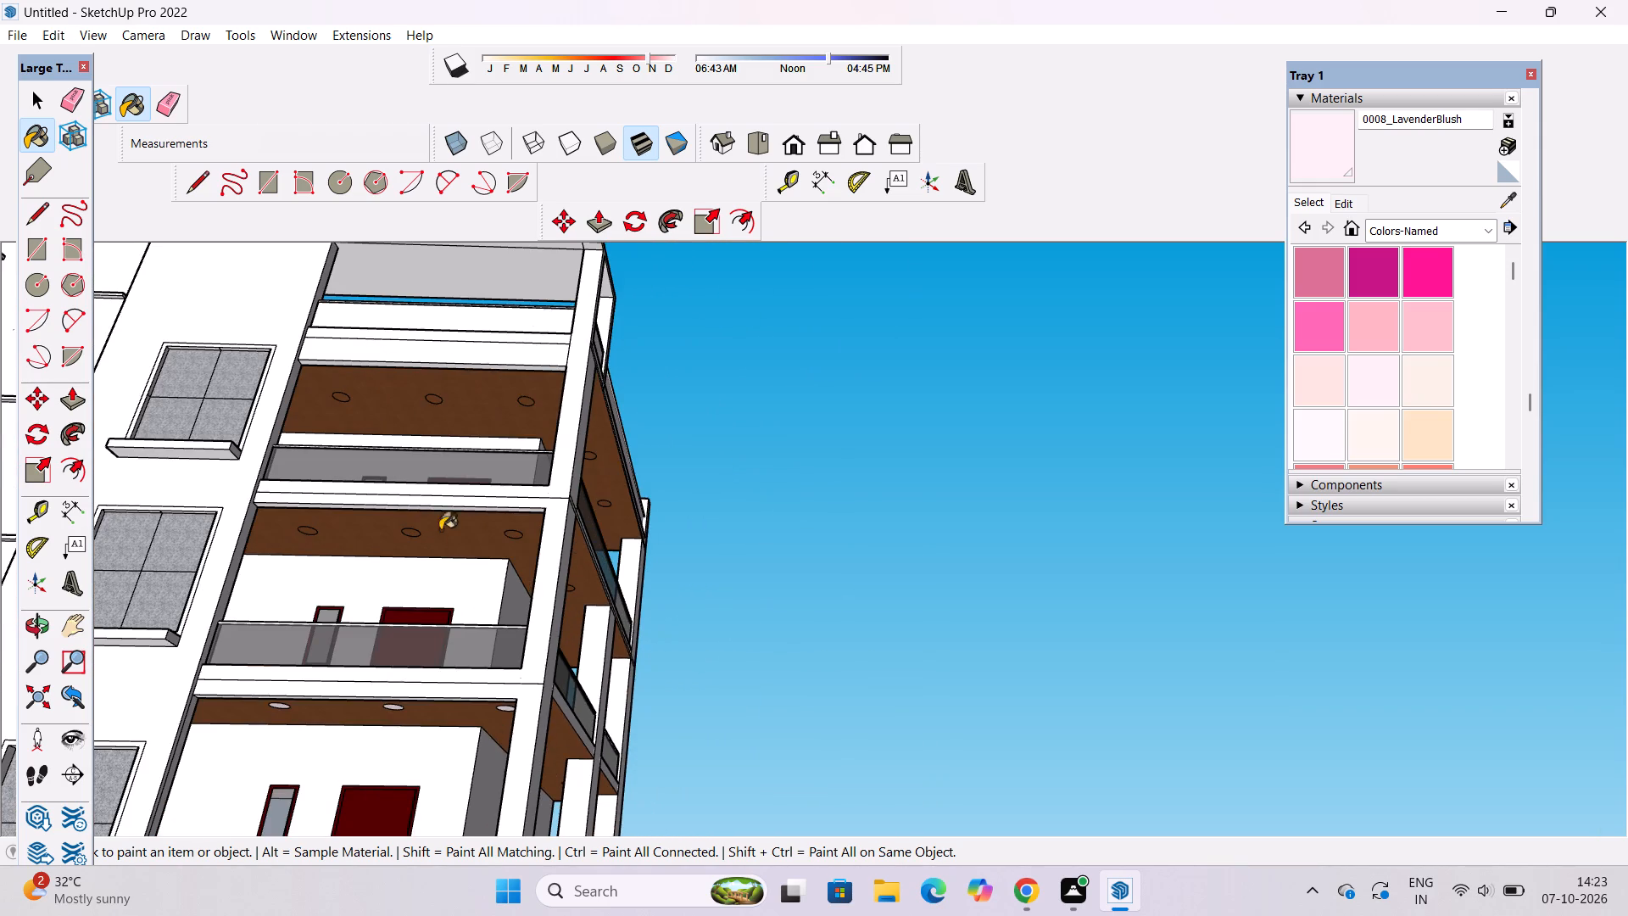
pyautogui.scroll(12, 404, 501)
pyautogui.click(427, 547)
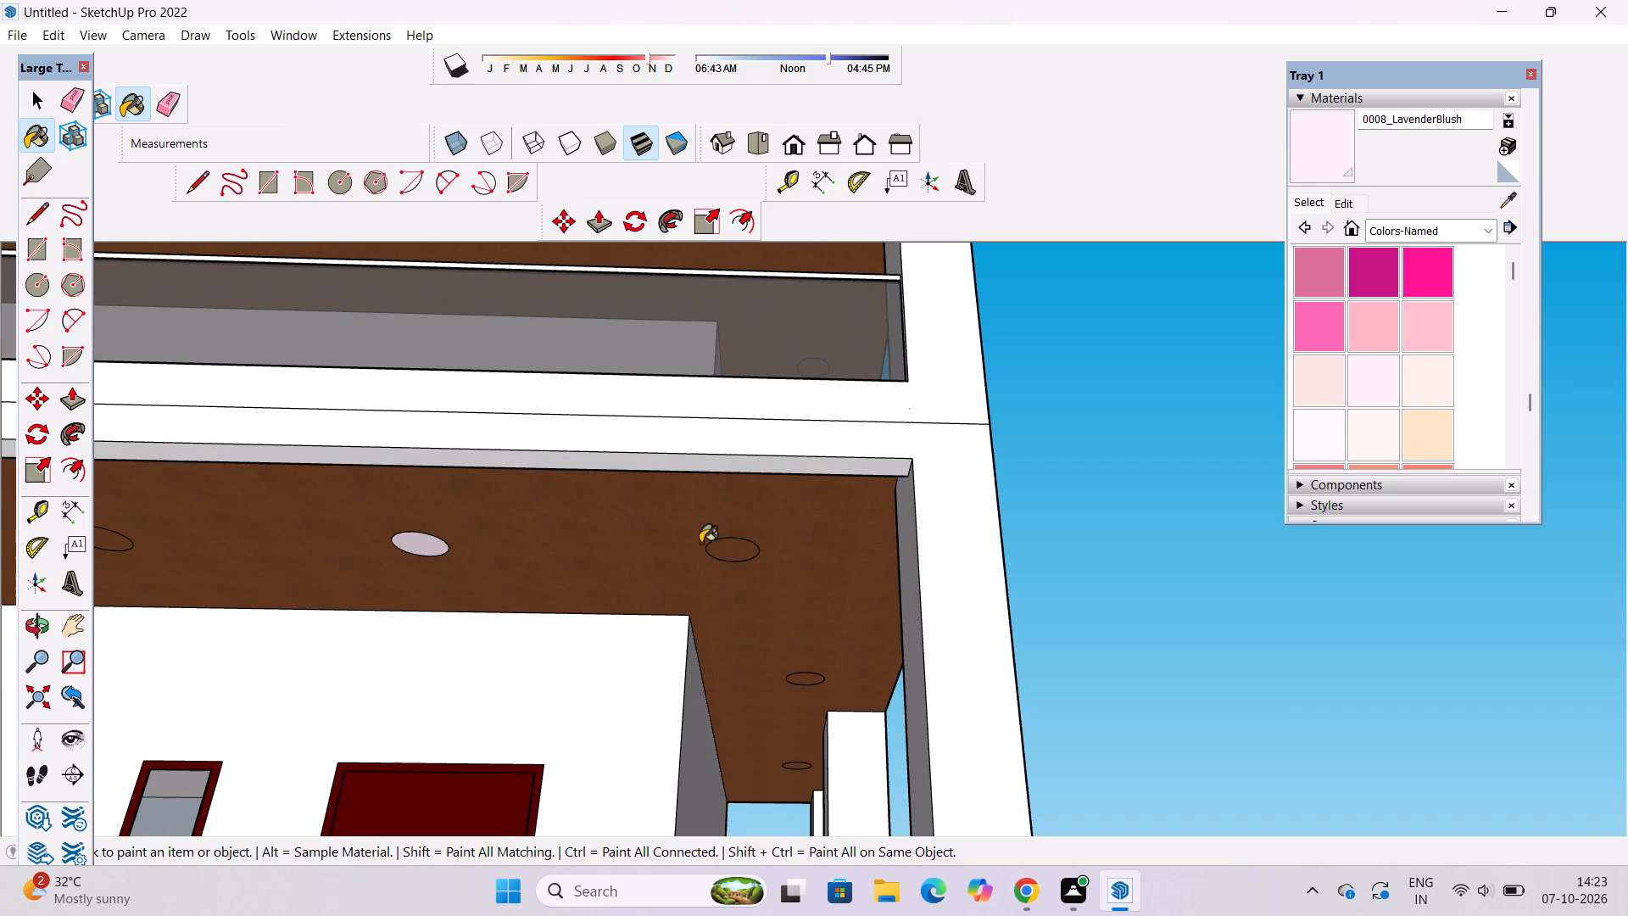
pyautogui.click(721, 550)
pyautogui.scroll(-5, 824, 636)
pyautogui.scroll(9, 480, 589)
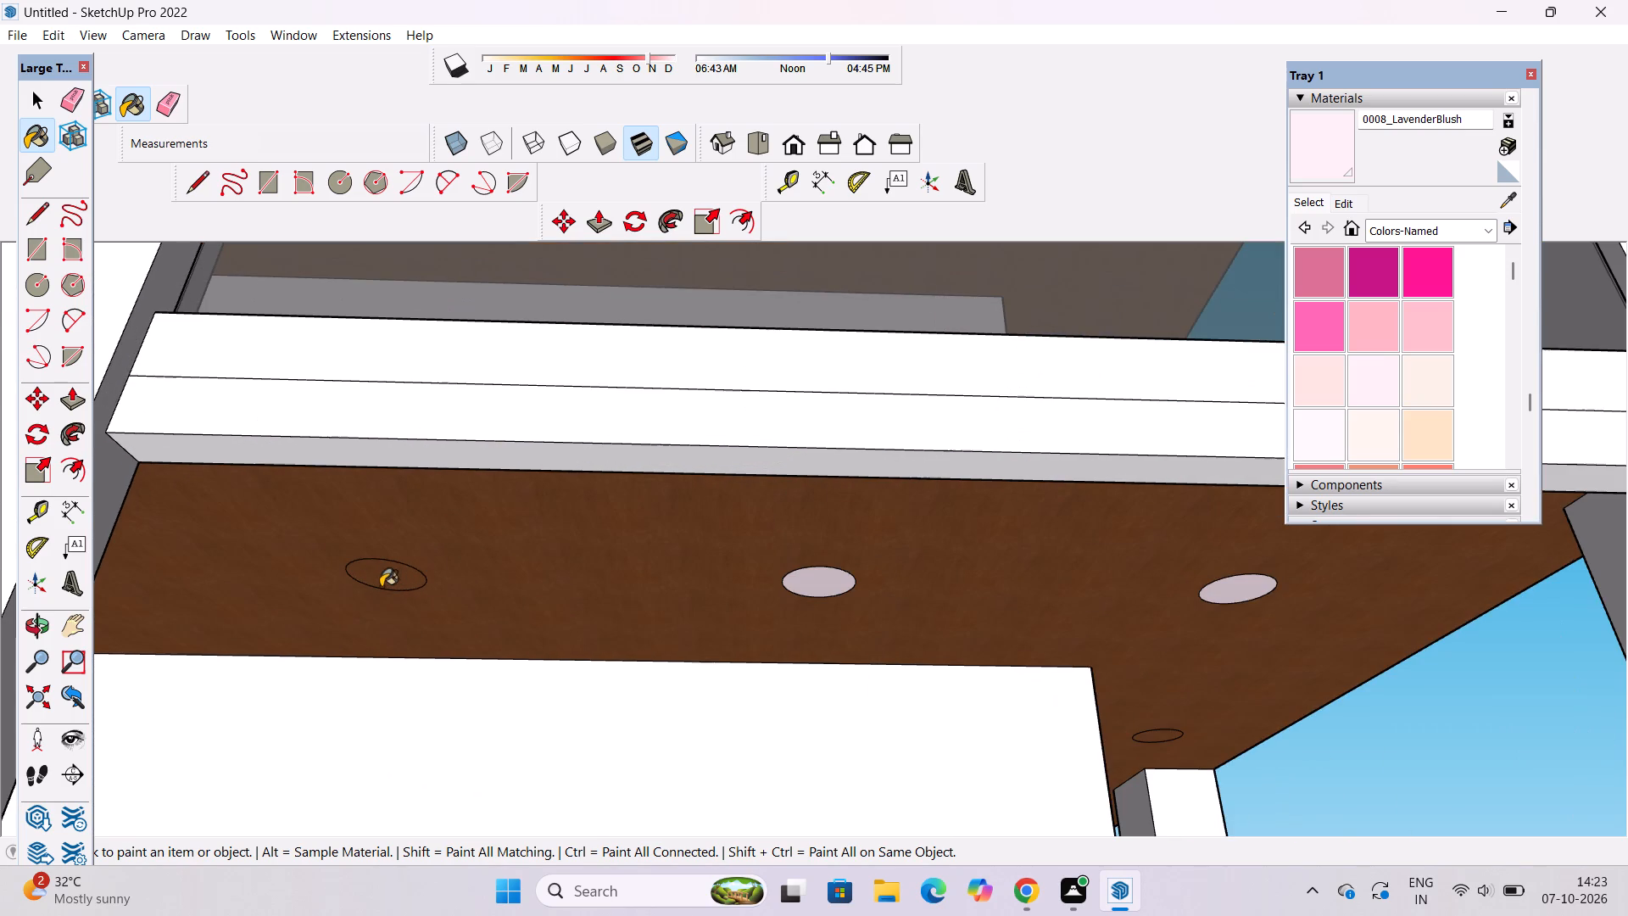
pyautogui.click(381, 578)
# Paint the top balcony's three front ceiling circles and its two side ceiling circles with 0008_LavenderBlush.
pyautogui.scroll(-11, 225, 785)
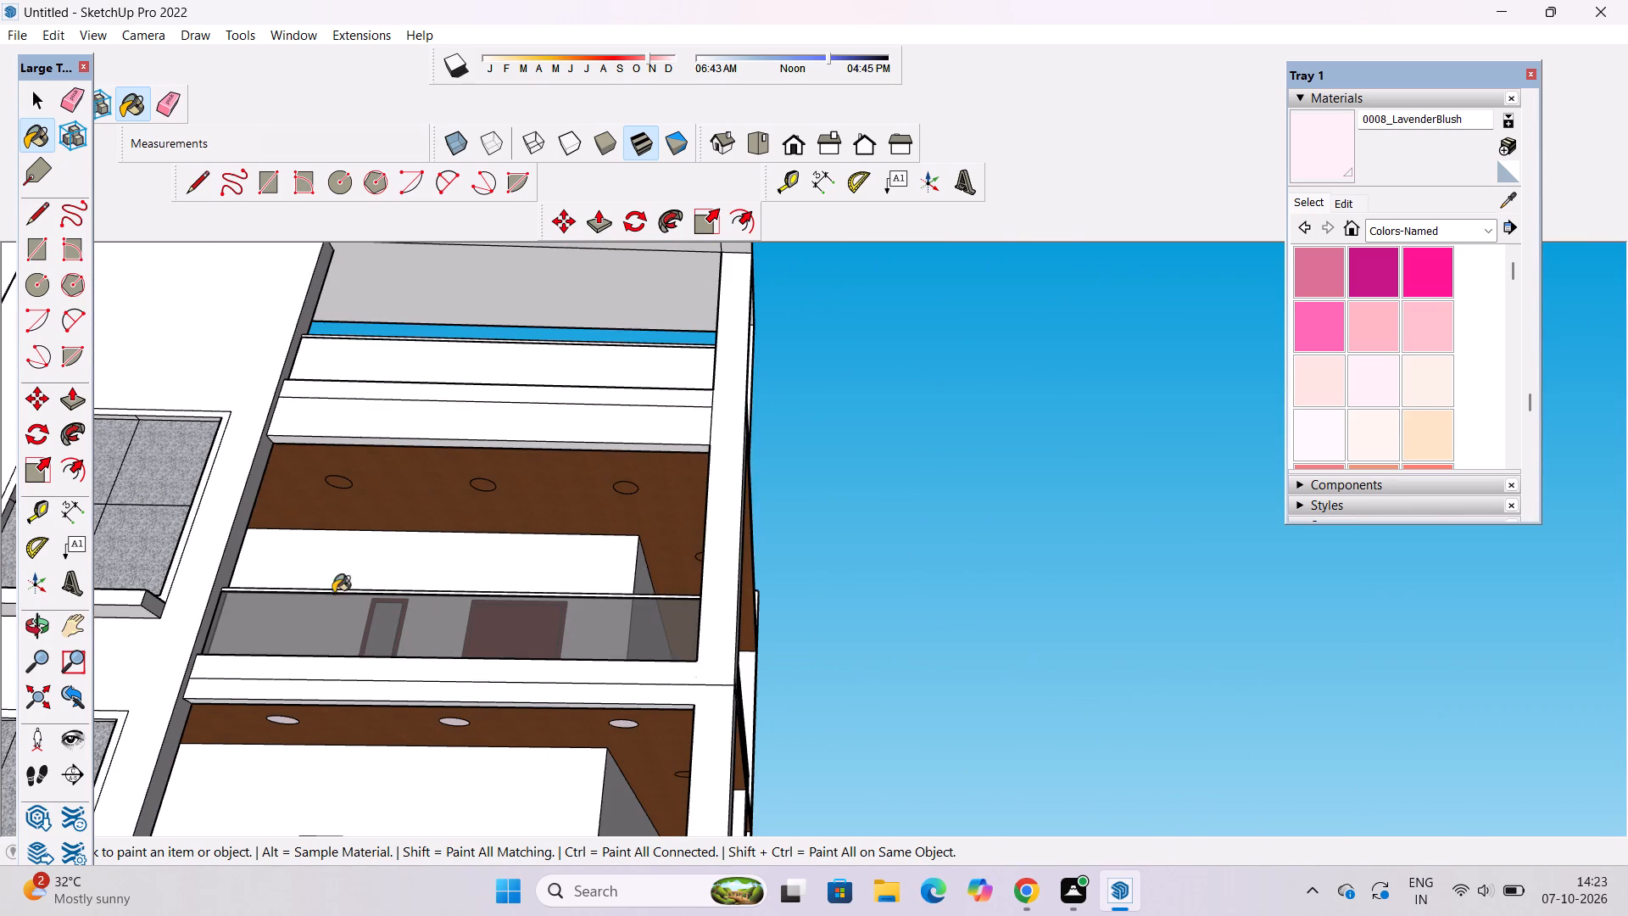
pyautogui.scroll(10, 350, 489)
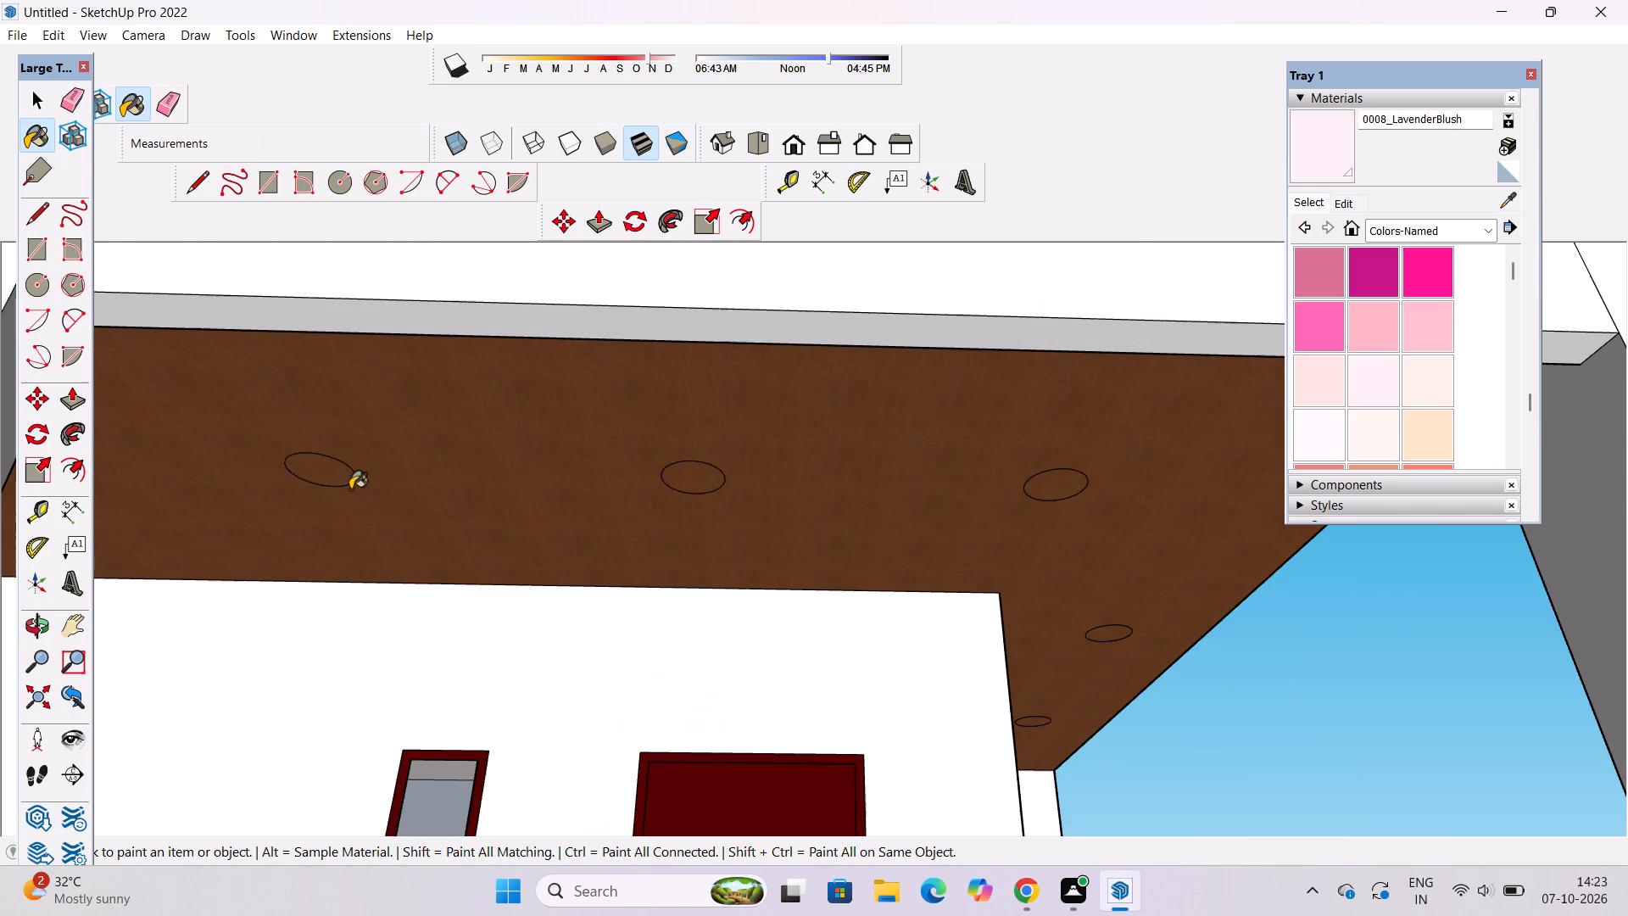
pyautogui.click(337, 473)
pyautogui.click(691, 476)
pyautogui.scroll(-5, 280, 418)
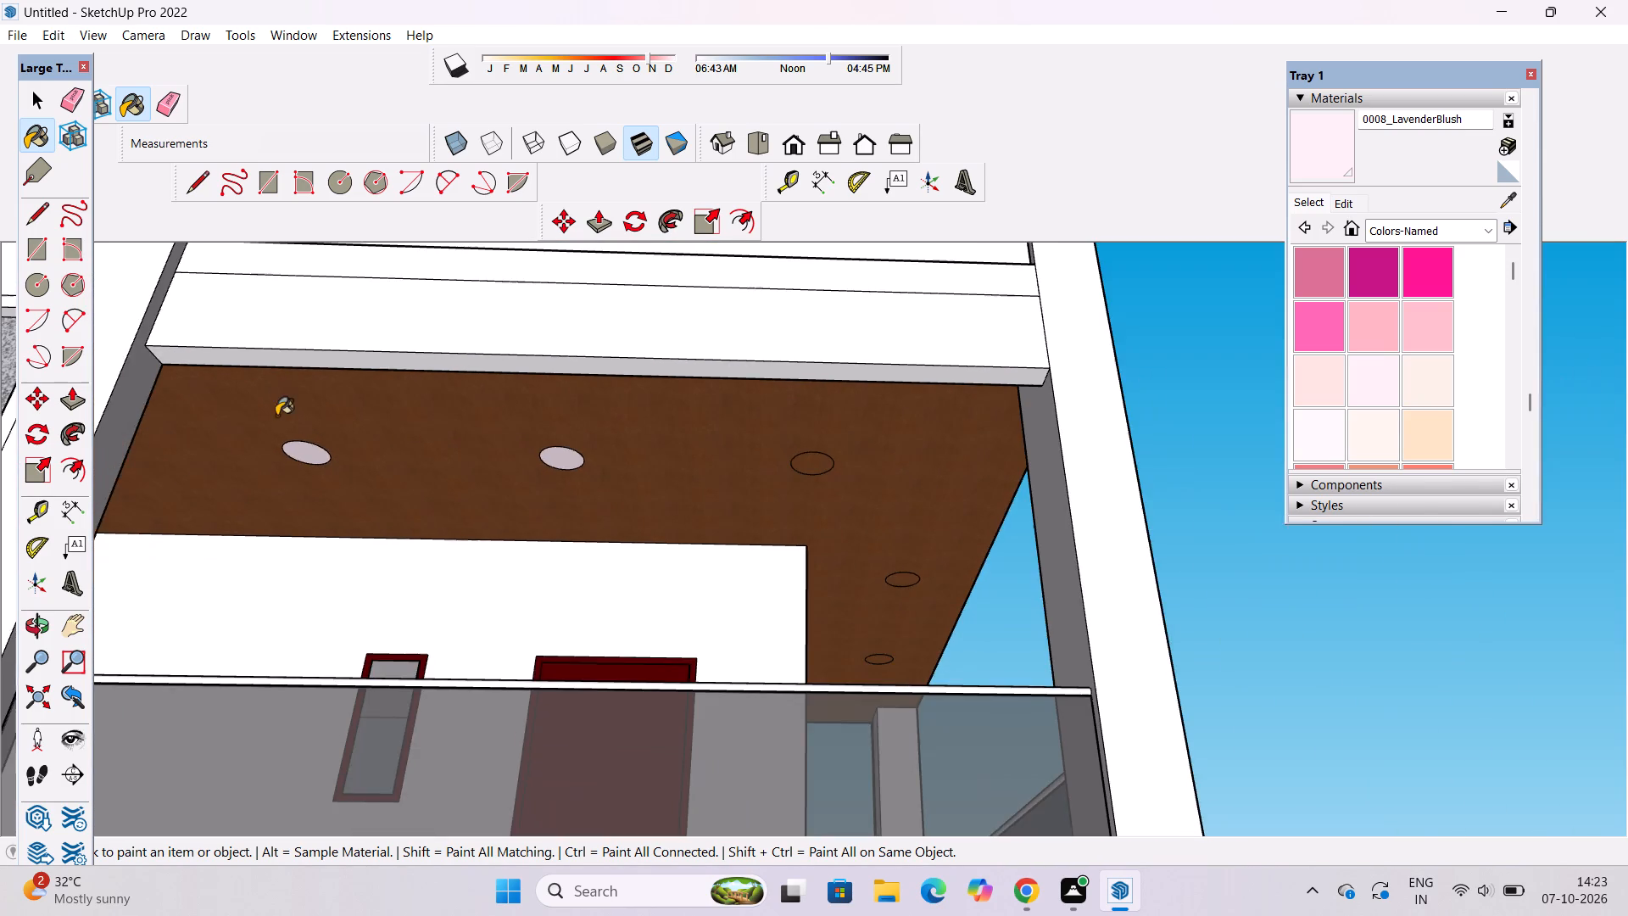
pyautogui.scroll(4, 857, 459)
pyautogui.click(794, 468)
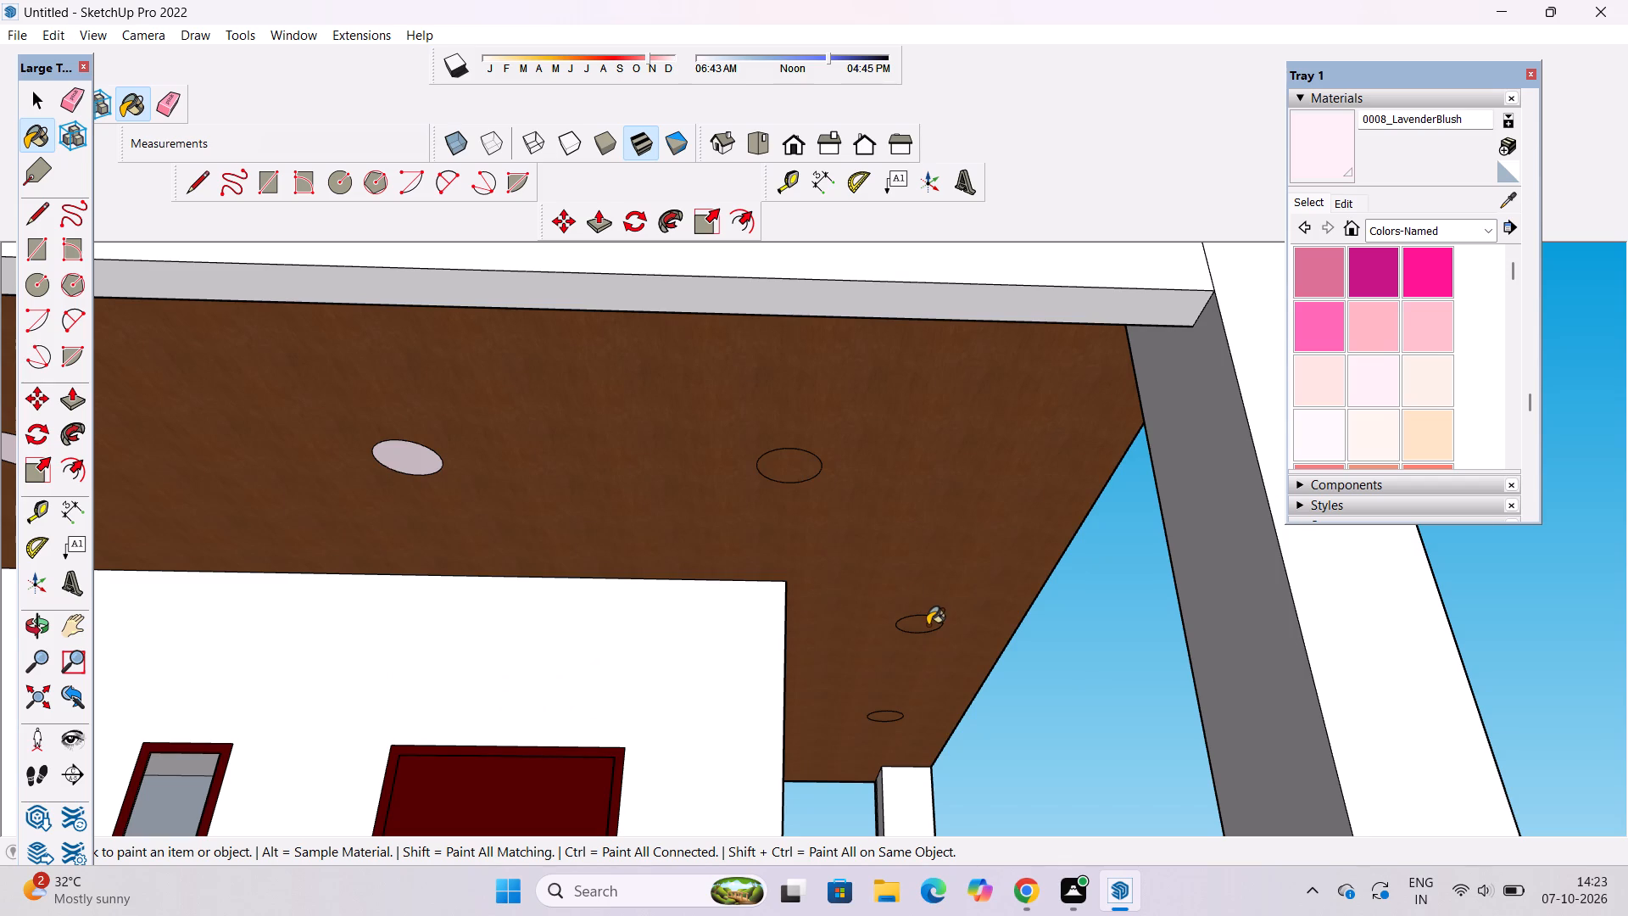
pyautogui.click(928, 625)
pyautogui.click(881, 718)
# Paint the middle balcony's two side ceiling circles, one on each side of the middle column, with 0008_LavenderBlush.
pyautogui.scroll(-4, 650, 662)
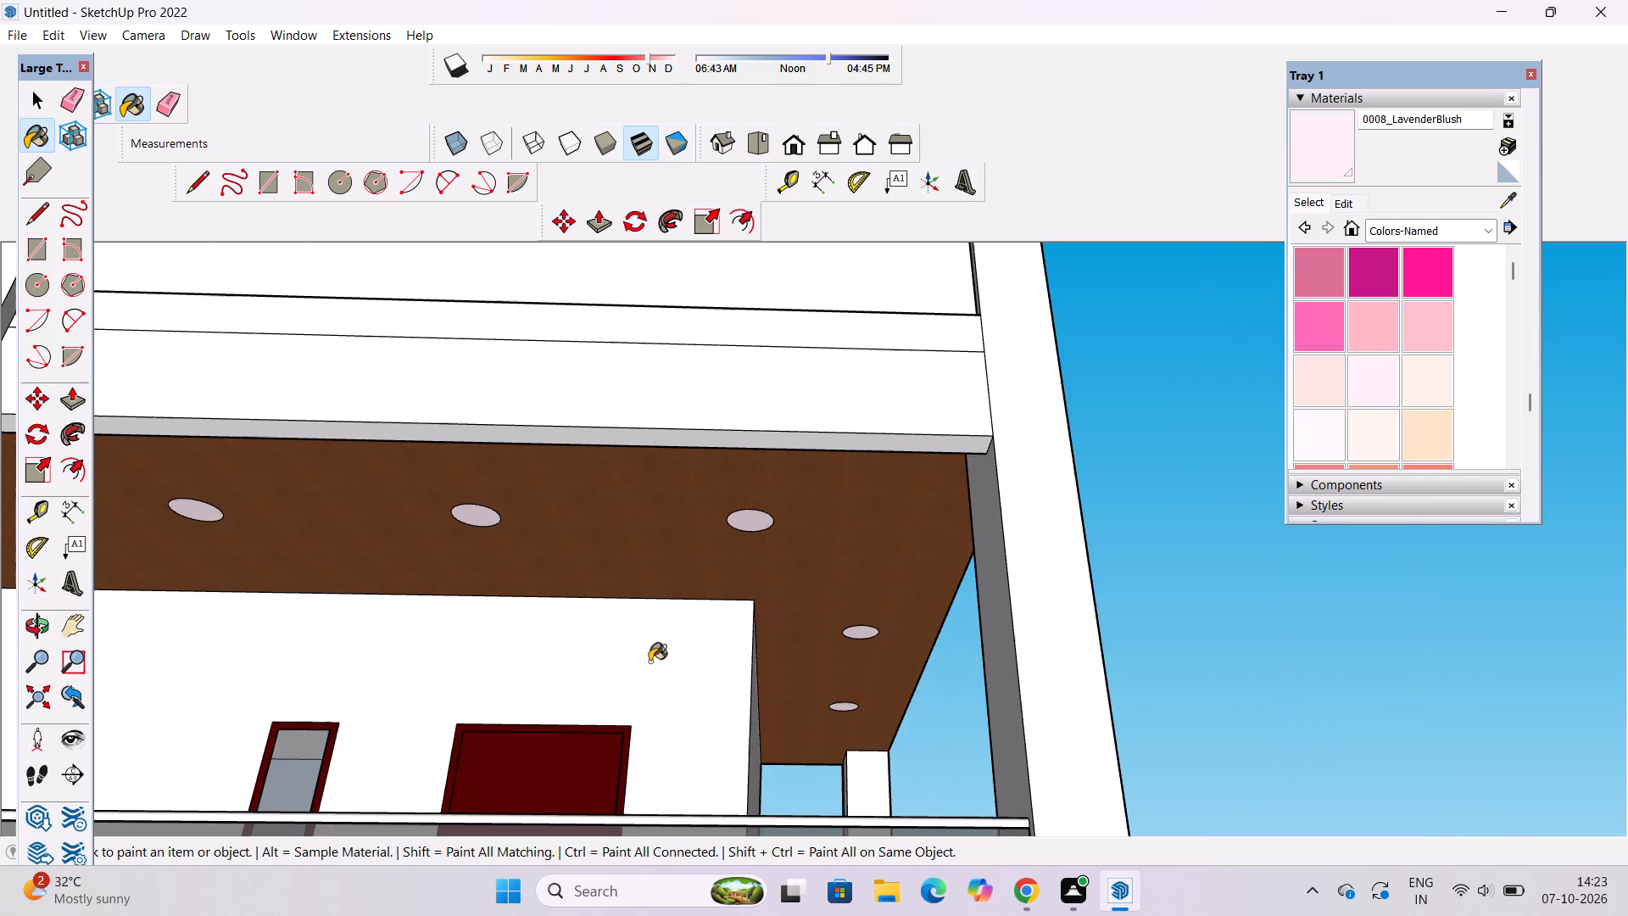
pyautogui.press('o')
pyautogui.scroll(-5, 650, 662)
pyautogui.moveTo(900, 590); pyautogui.dragTo(548, 695)
pyautogui.keyDown('shift'); pyautogui.moveTo(601, 759); pyautogui.dragTo(568, 579); pyautogui.keyUp('shift')
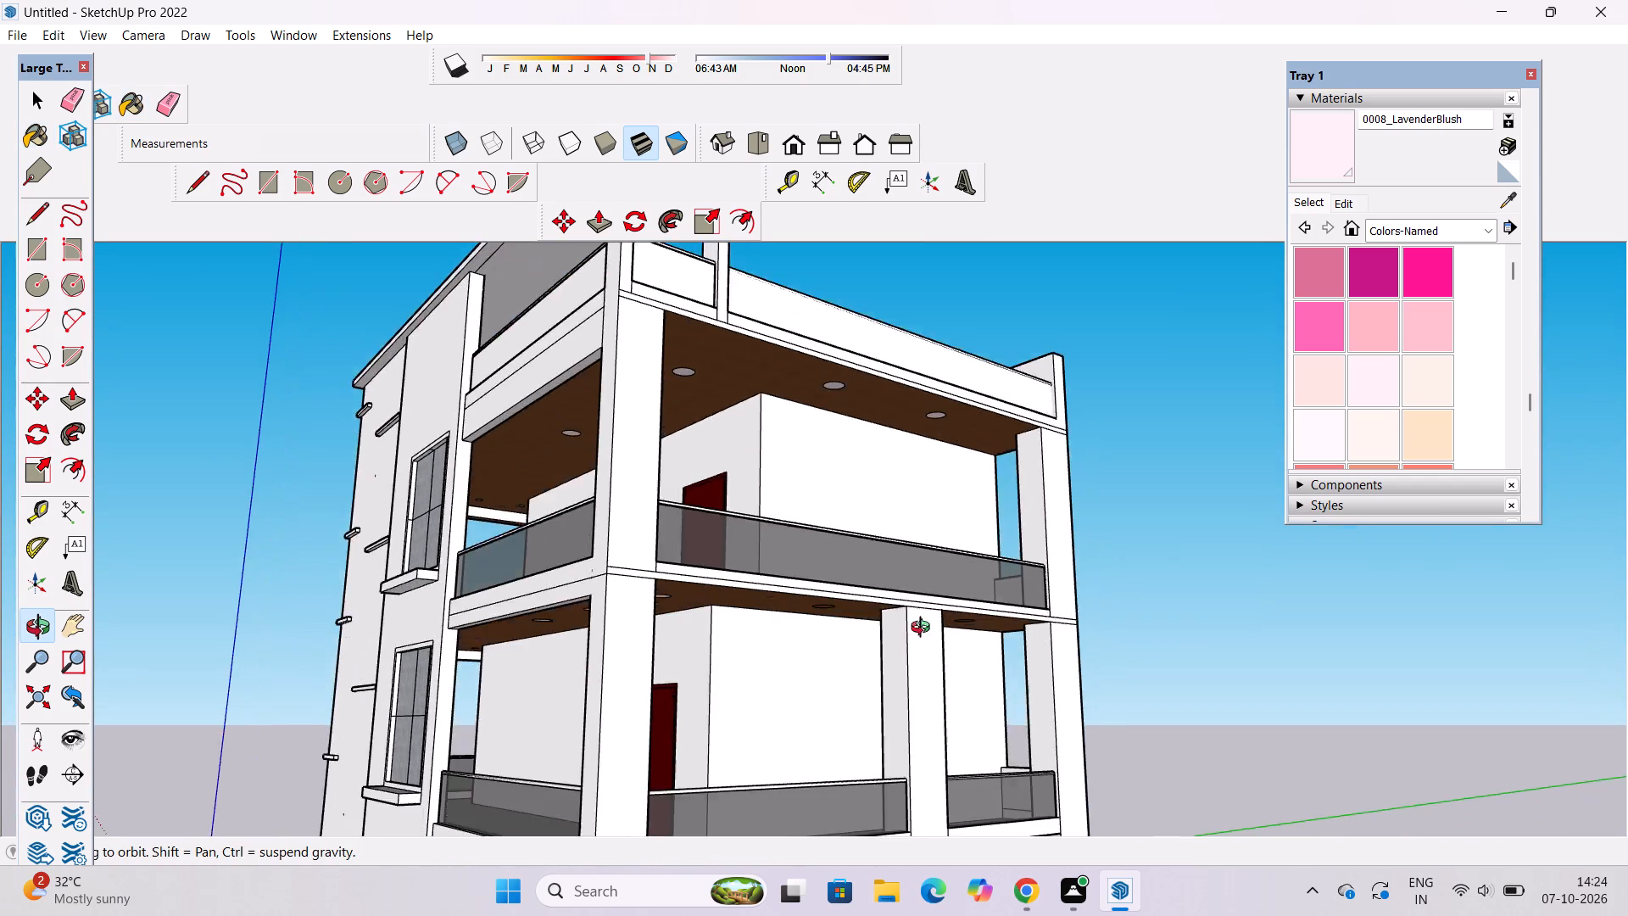
pyautogui.moveTo(924, 629); pyautogui.dragTo(806, 433)
pyautogui.scroll(4, 811, 480)
pyautogui.moveTo(929, 494); pyautogui.dragTo(812, 478)
pyautogui.moveTo(822, 524); pyautogui.dragTo(886, 566)
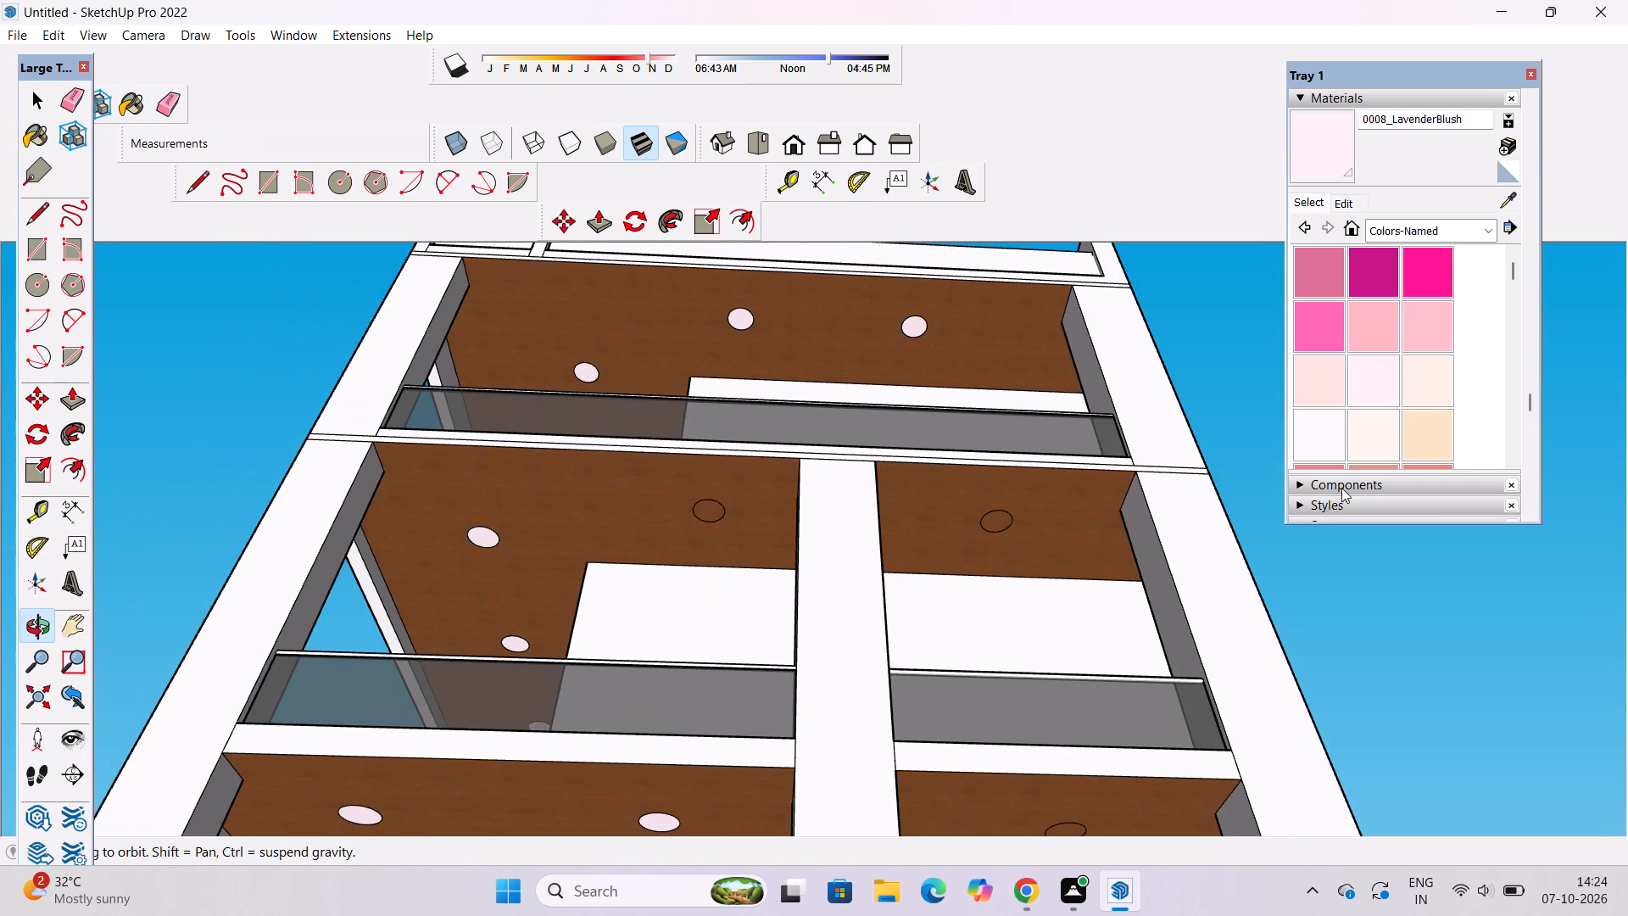
pyautogui.click(1324, 158)
pyautogui.scroll(3, 949, 542)
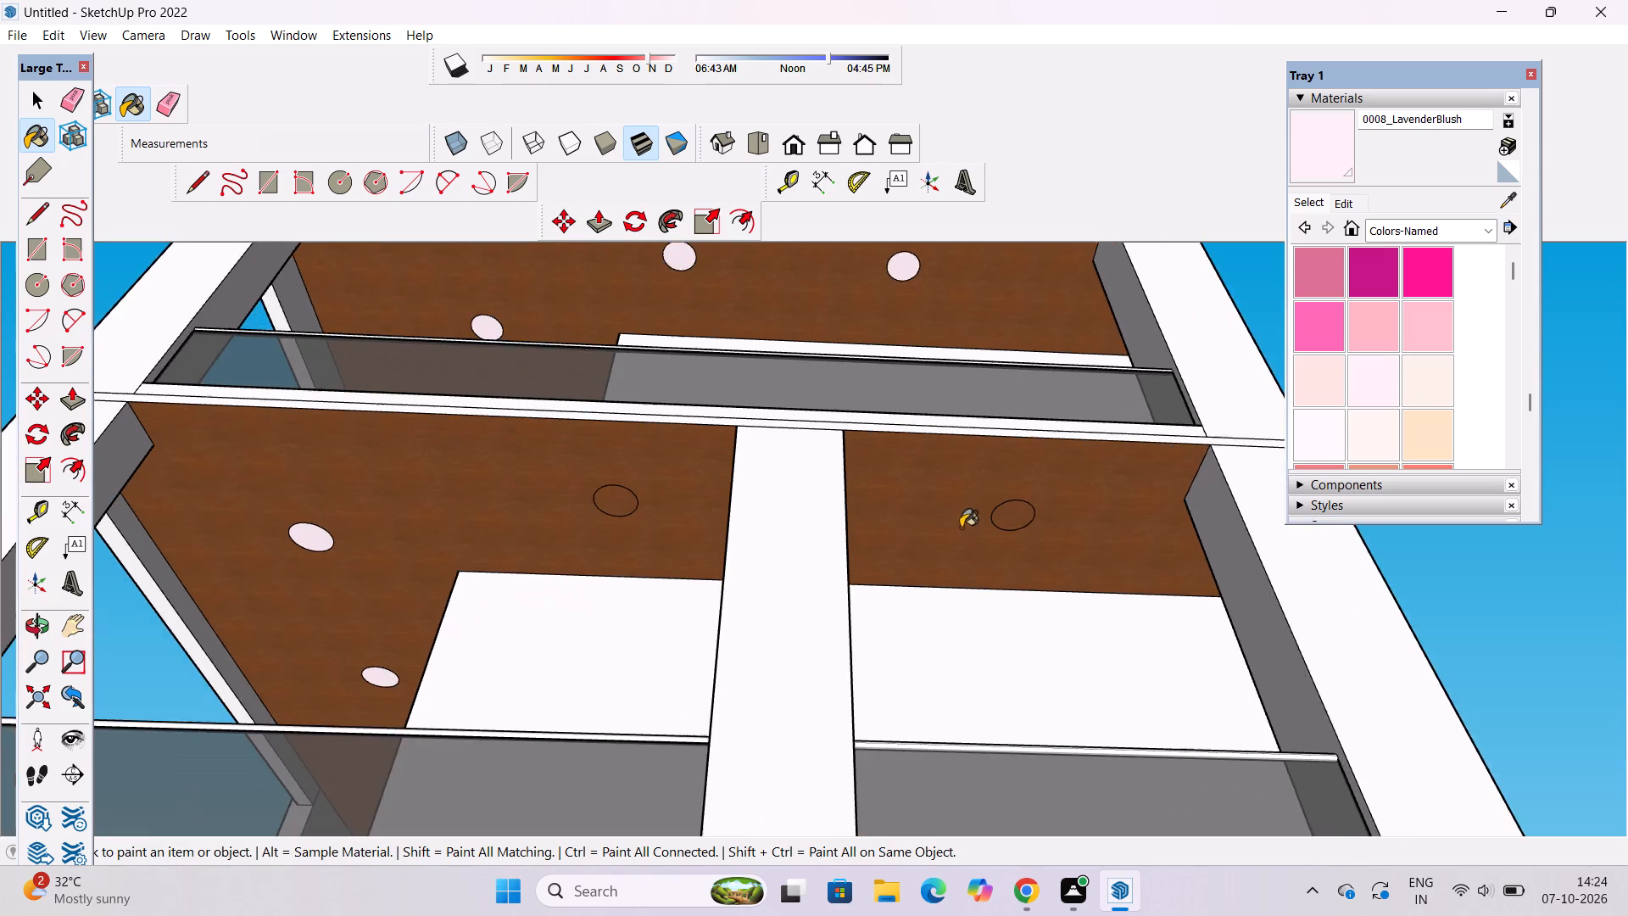
pyautogui.scroll(3, 961, 528)
pyautogui.click(1025, 520)
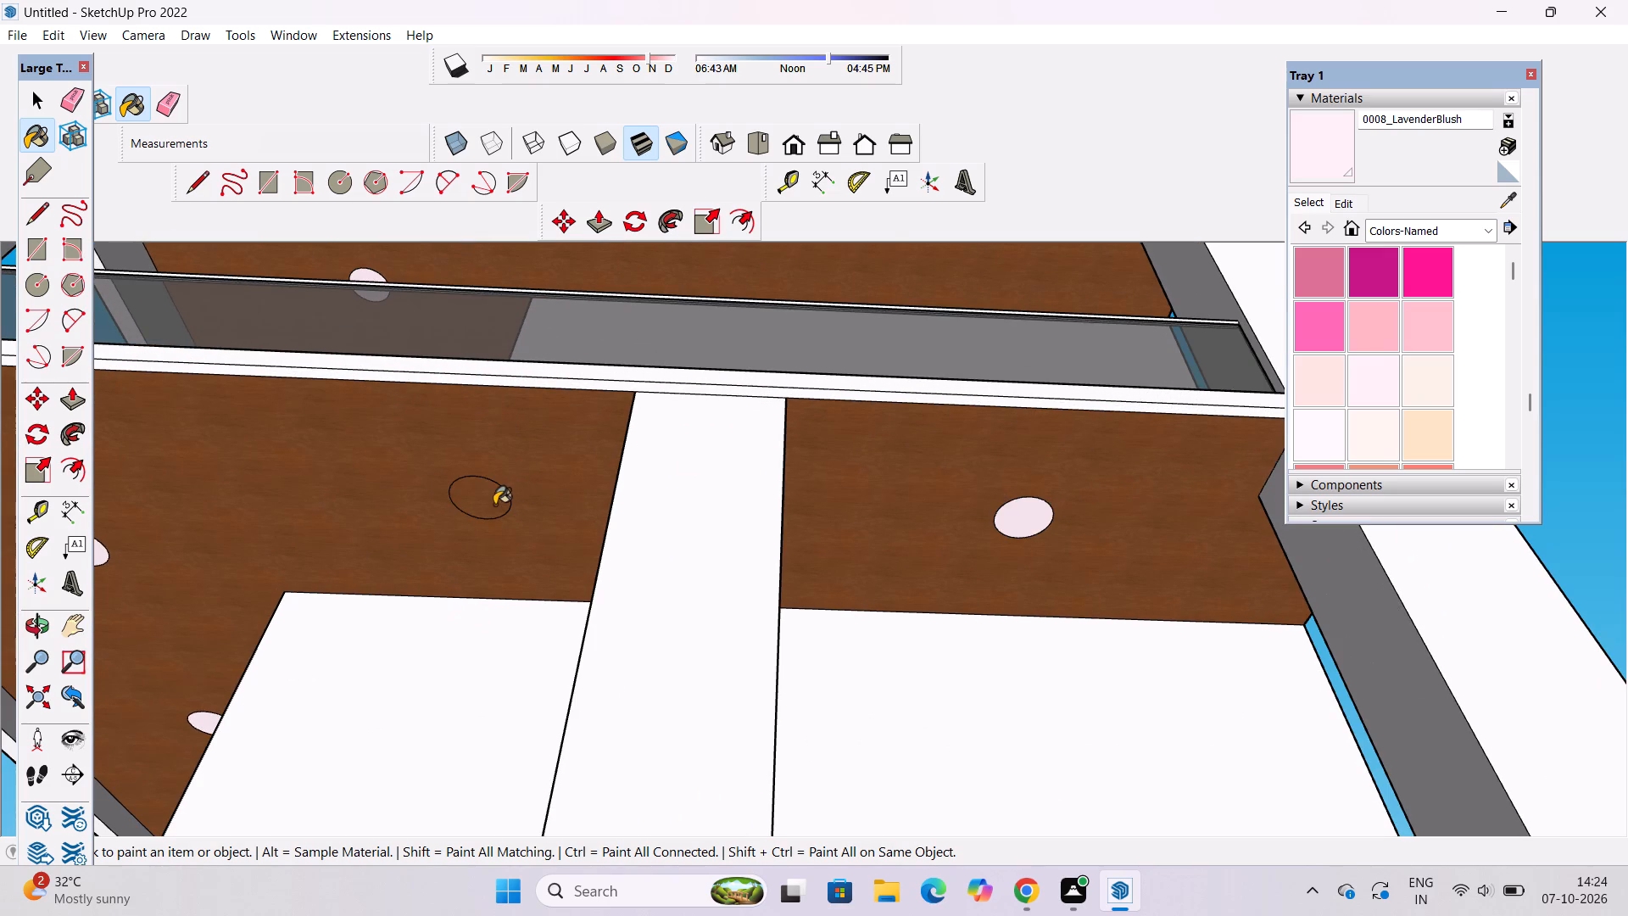
pyautogui.click(493, 505)
# Paint the lowest balcony's remaining side ceiling circle beyond the middle column with 0008_LavenderBlush.
pyautogui.scroll(-9, 533, 426)
pyautogui.scroll(-4, 686, 534)
pyautogui.scroll(8, 742, 722)
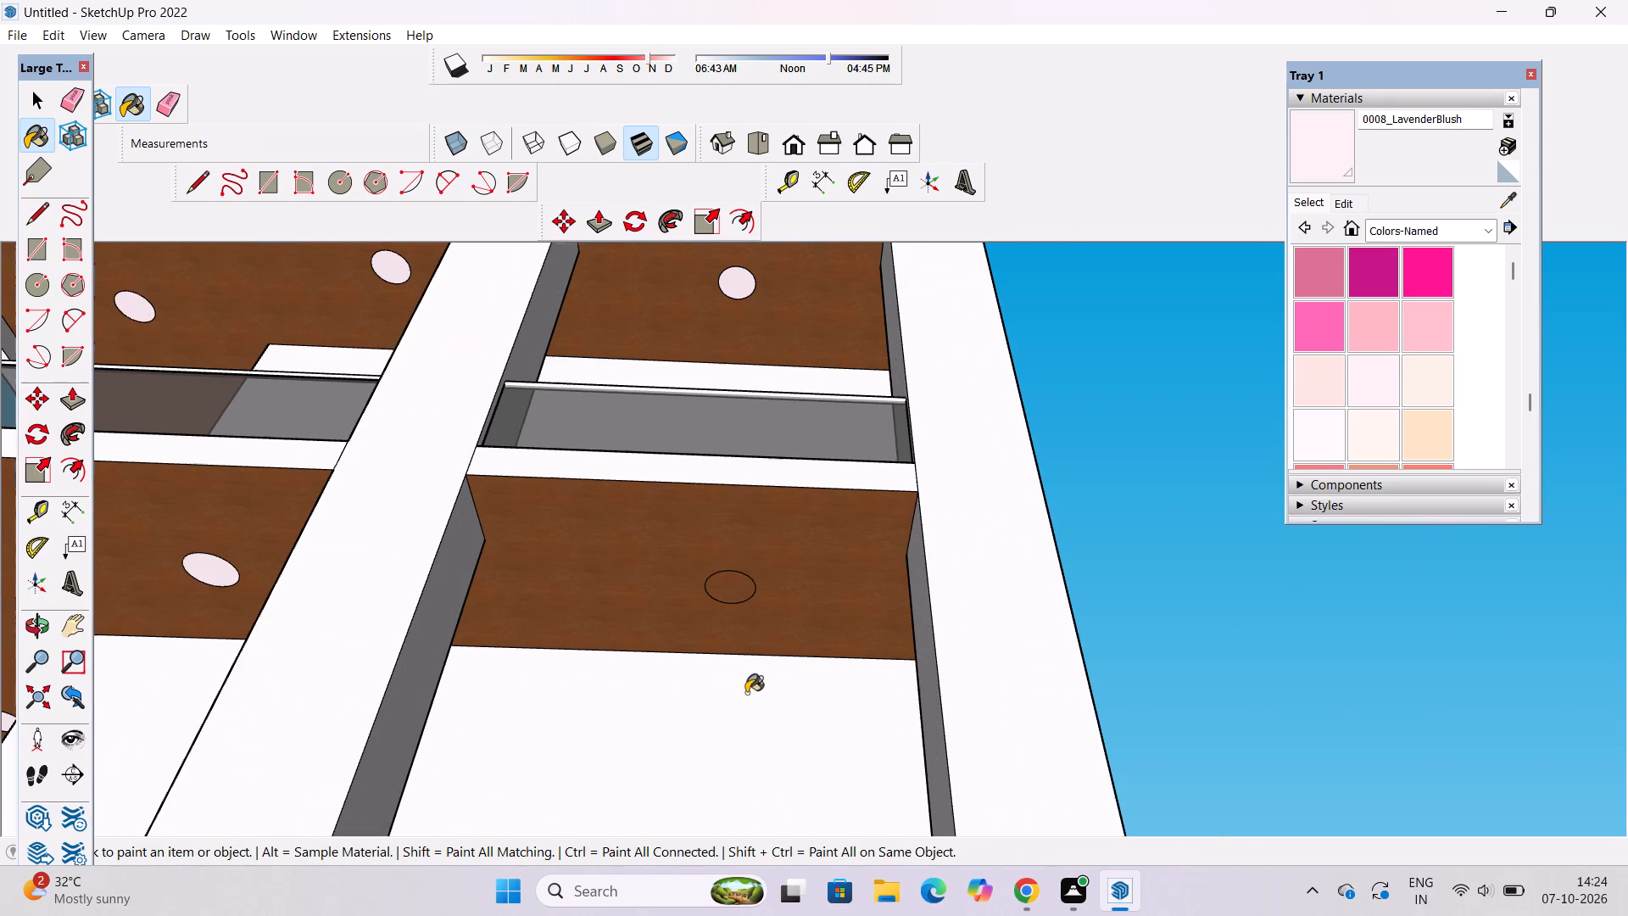
pyautogui.scroll(1, 746, 693)
pyautogui.click(723, 565)
# Examine the whole building from its side, front and stair-tower corner to review the applied materials.
pyautogui.scroll(-13, 791, 440)
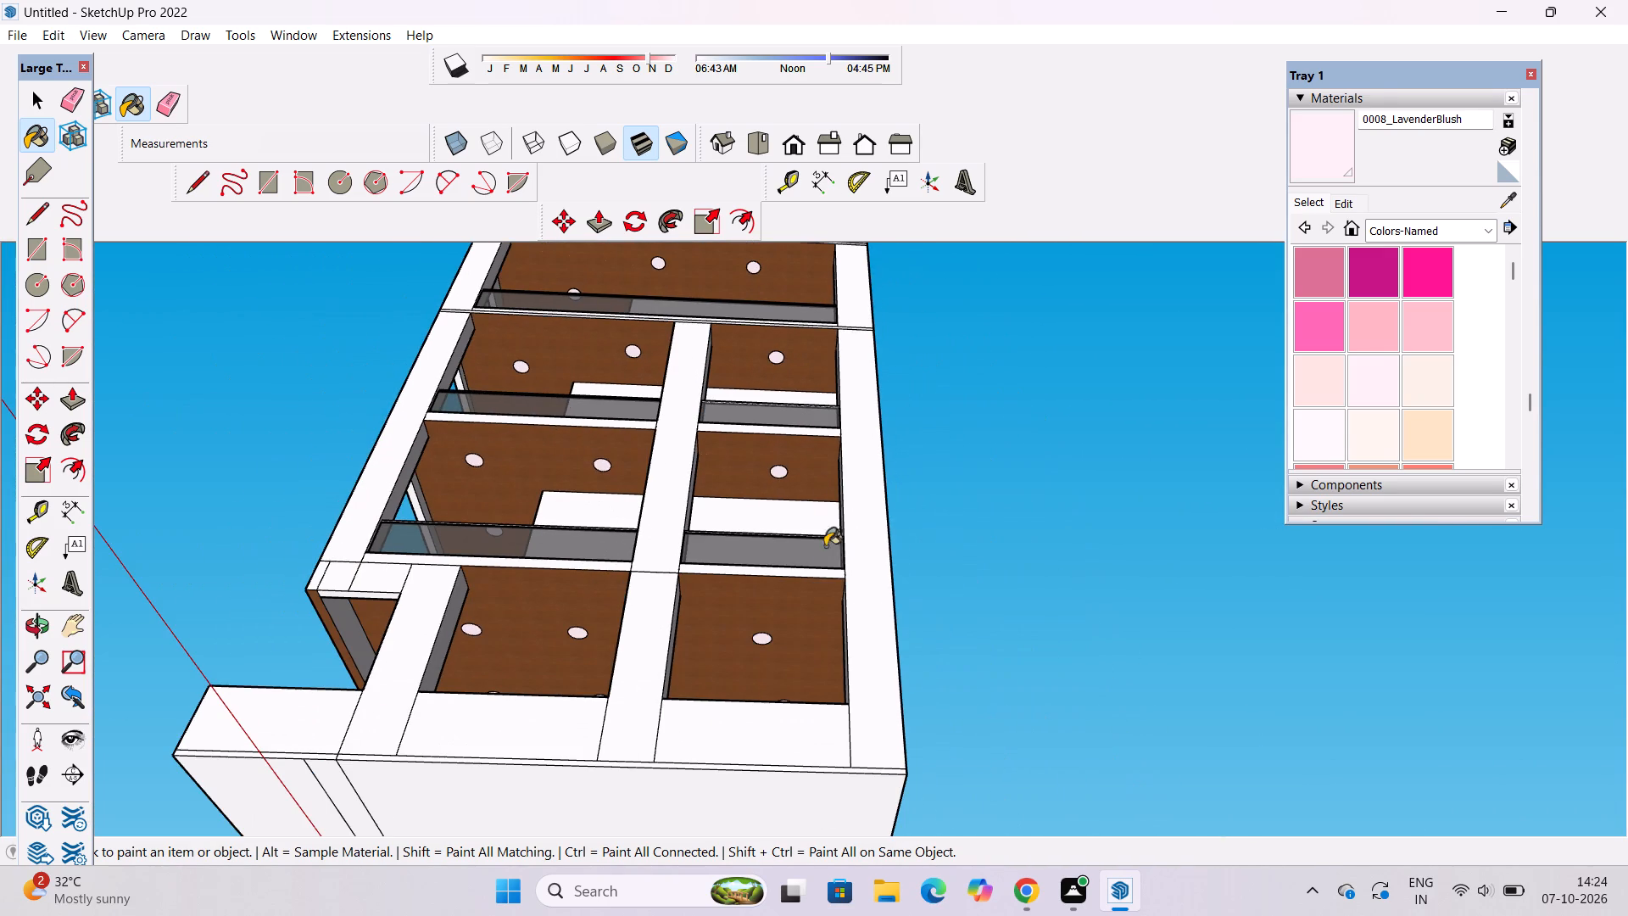
pyautogui.press('o')
pyautogui.scroll(-5, 820, 575)
pyautogui.moveTo(819, 576); pyautogui.dragTo(912, 841)
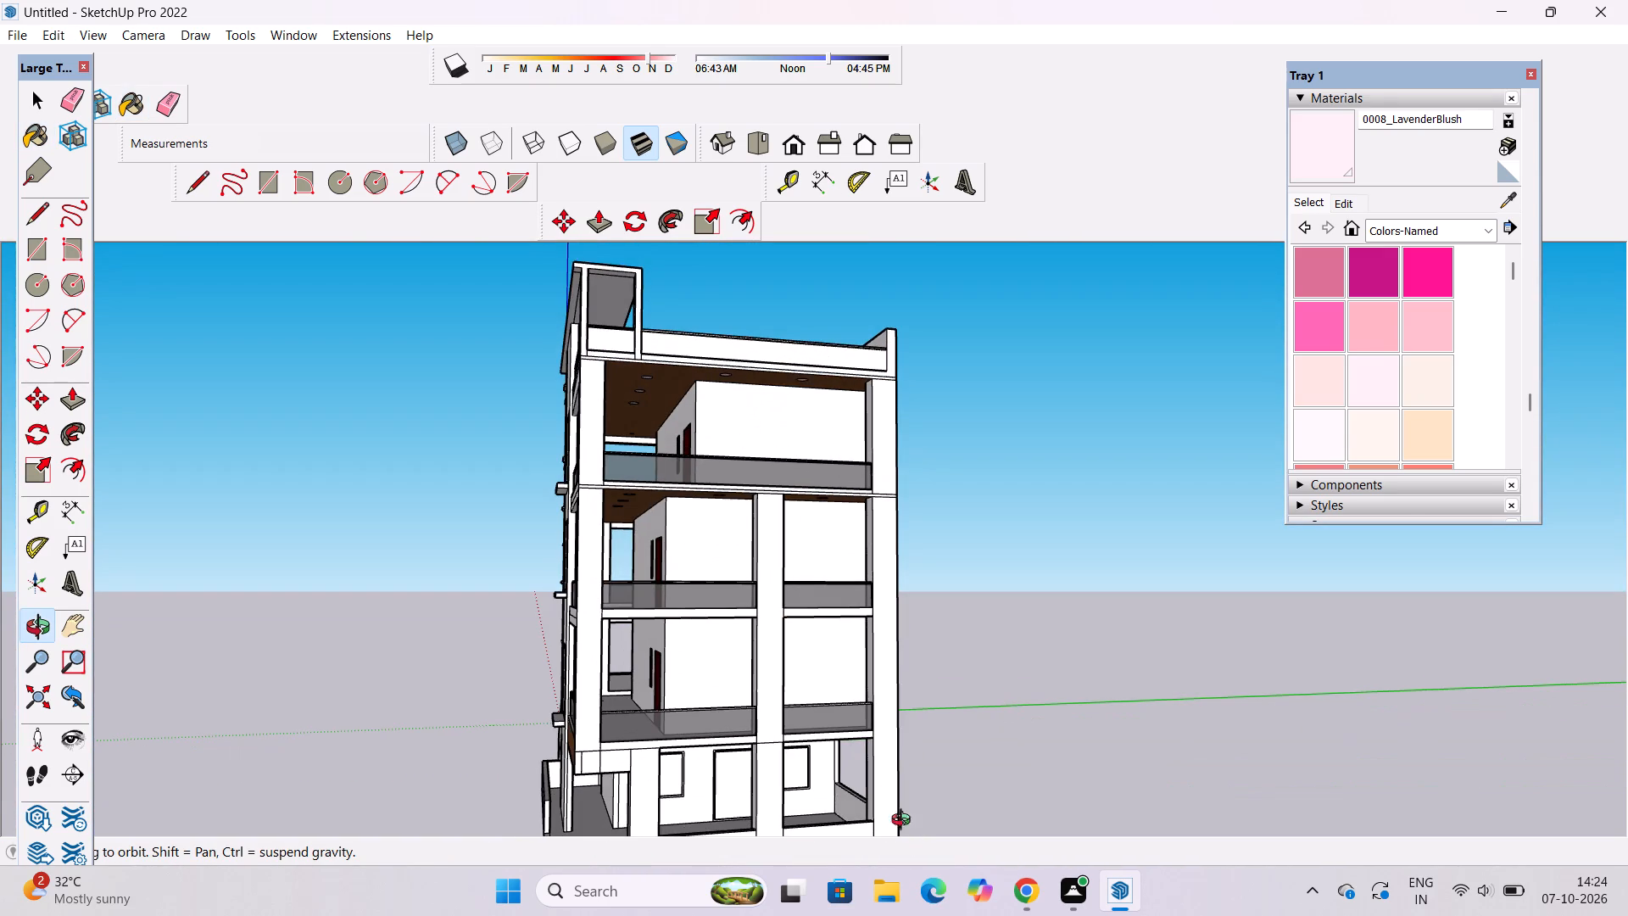
pyautogui.scroll(-2, 827, 695)
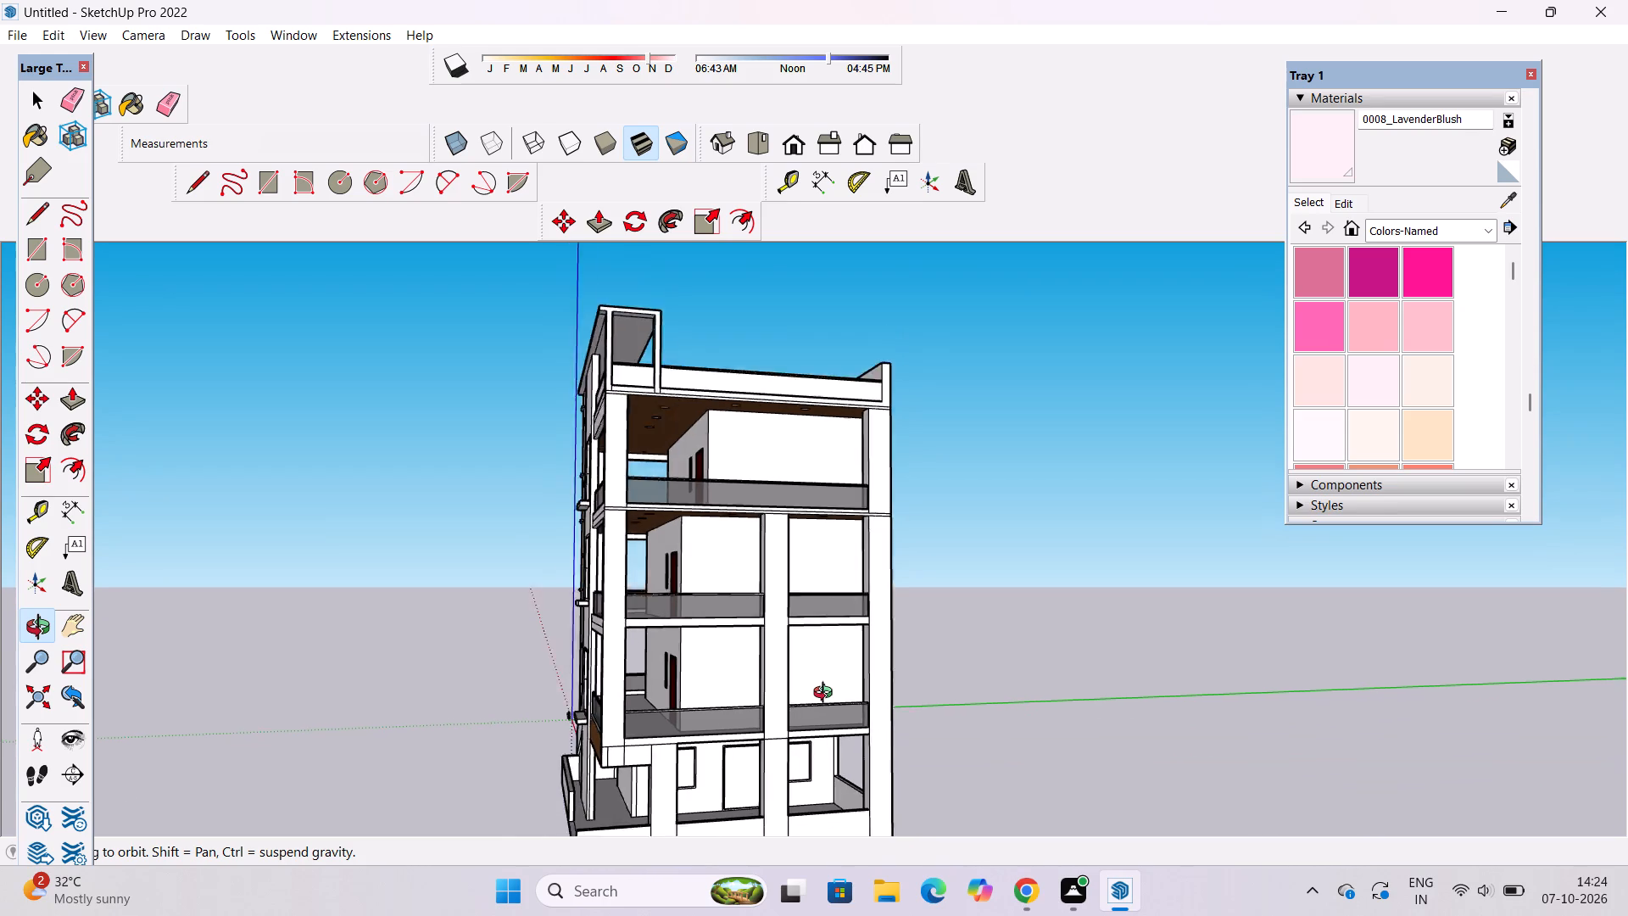
pyautogui.scroll(-1, 827, 695)
pyautogui.moveTo(799, 694); pyautogui.dragTo(917, 698)
pyautogui.keyDown('shift'); pyautogui.moveTo(923, 696); pyautogui.dragTo(865, 703); pyautogui.keyUp('shift')
pyautogui.scroll(-4, 862, 703)
pyautogui.moveTo(840, 706); pyautogui.dragTo(940, 714)
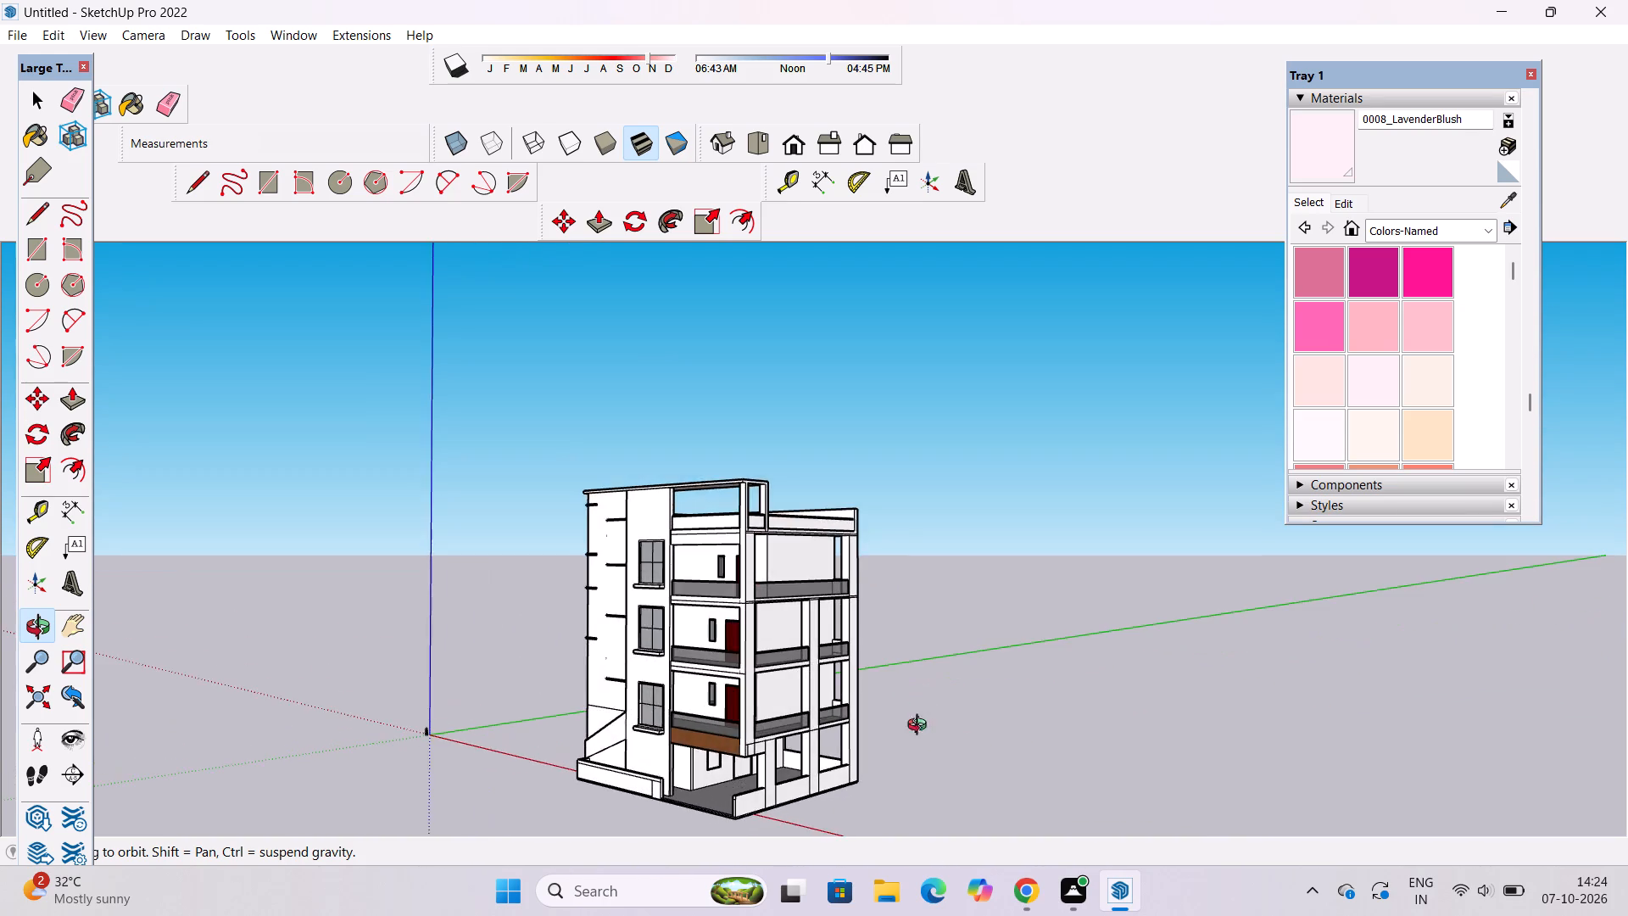
pyautogui.moveTo(605, 727); pyautogui.dragTo(831, 705)
pyautogui.scroll(2, 832, 705)
pyautogui.keyDown('shift'); pyautogui.click(793, 693); pyautogui.keyUp('shift')
pyautogui.scroll(1, 789, 674)
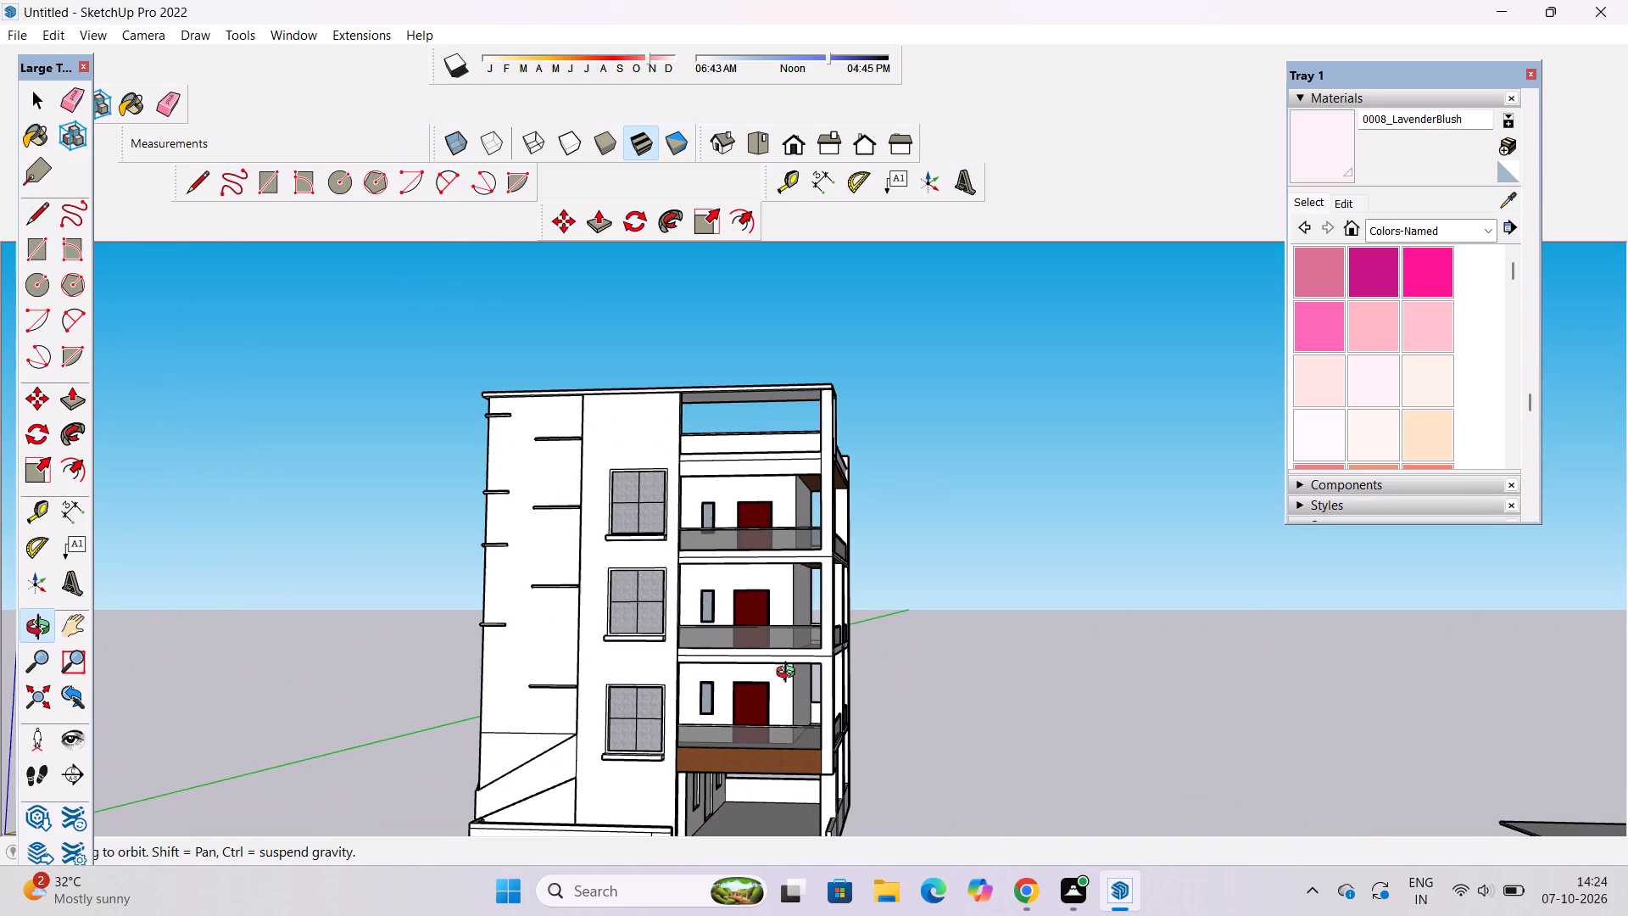
pyautogui.keyDown('shift'); pyautogui.moveTo(735, 690); pyautogui.dragTo(747, 578); pyautogui.keyUp('shift')
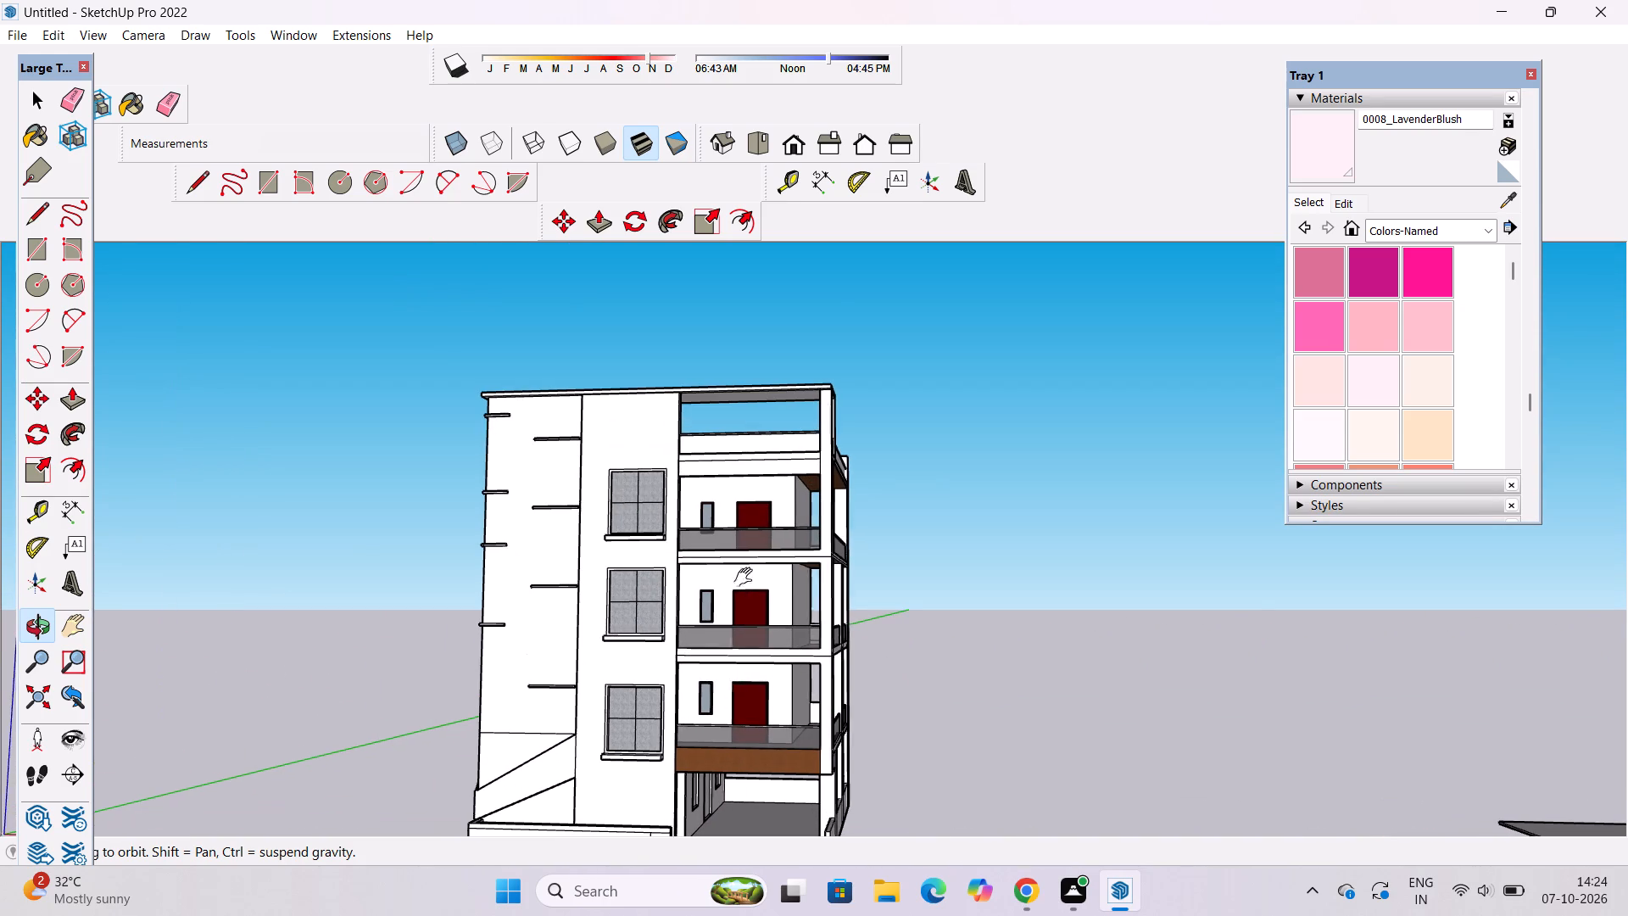
pyautogui.keyDown('shift'); pyautogui.moveTo(747, 578); pyautogui.dragTo(747, 565); pyautogui.keyUp('shift')
pyautogui.moveTo(733, 590); pyautogui.dragTo(812, 601)
pyautogui.keyDown('shift'); pyautogui.moveTo(787, 613); pyautogui.dragTo(803, 638); pyautogui.keyUp('shift')
pyautogui.moveTo(739, 656); pyautogui.dragTo(809, 656)
pyautogui.scroll(-5, 800, 660)
pyautogui.keyDown('shift'); pyautogui.moveTo(643, 699); pyautogui.dragTo(702, 699); pyautogui.keyUp('shift')
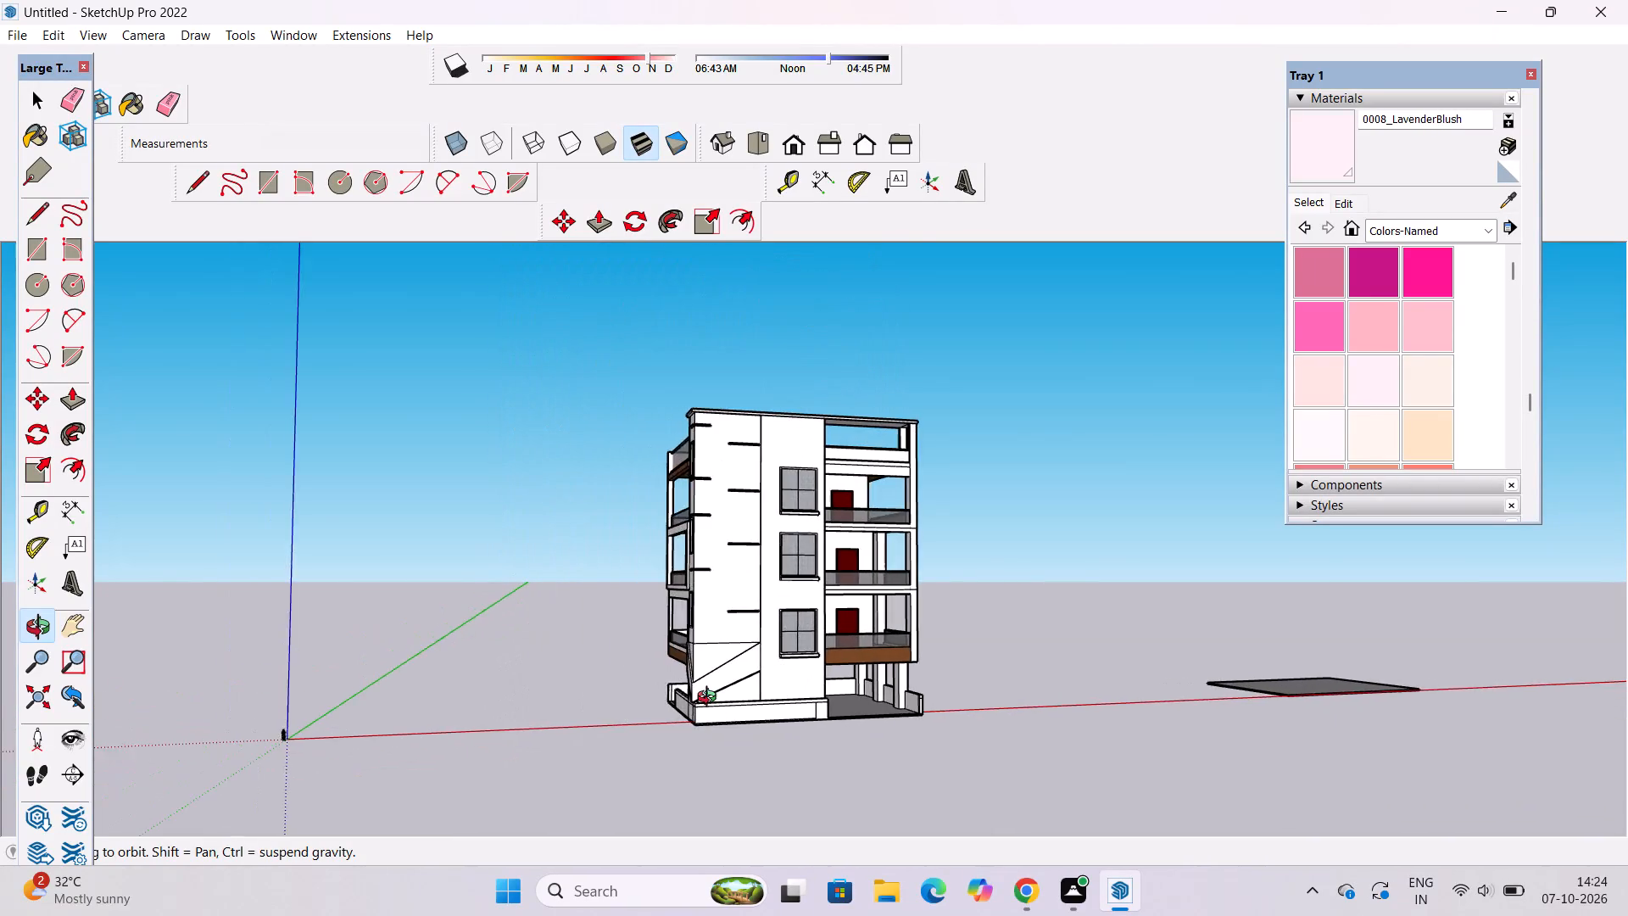
pyautogui.scroll(5, 711, 699)
pyautogui.moveTo(724, 707); pyautogui.dragTo(856, 711)
pyautogui.scroll(2, 855, 718)
pyautogui.keyDown('shift'); pyautogui.moveTo(826, 703); pyautogui.dragTo(809, 710); pyautogui.keyUp('shift')
# Paint both front faces of the V-shaped band at the stair-tower corner with Beadboard from Brick, Cladding and Siding.
pyautogui.press('space')
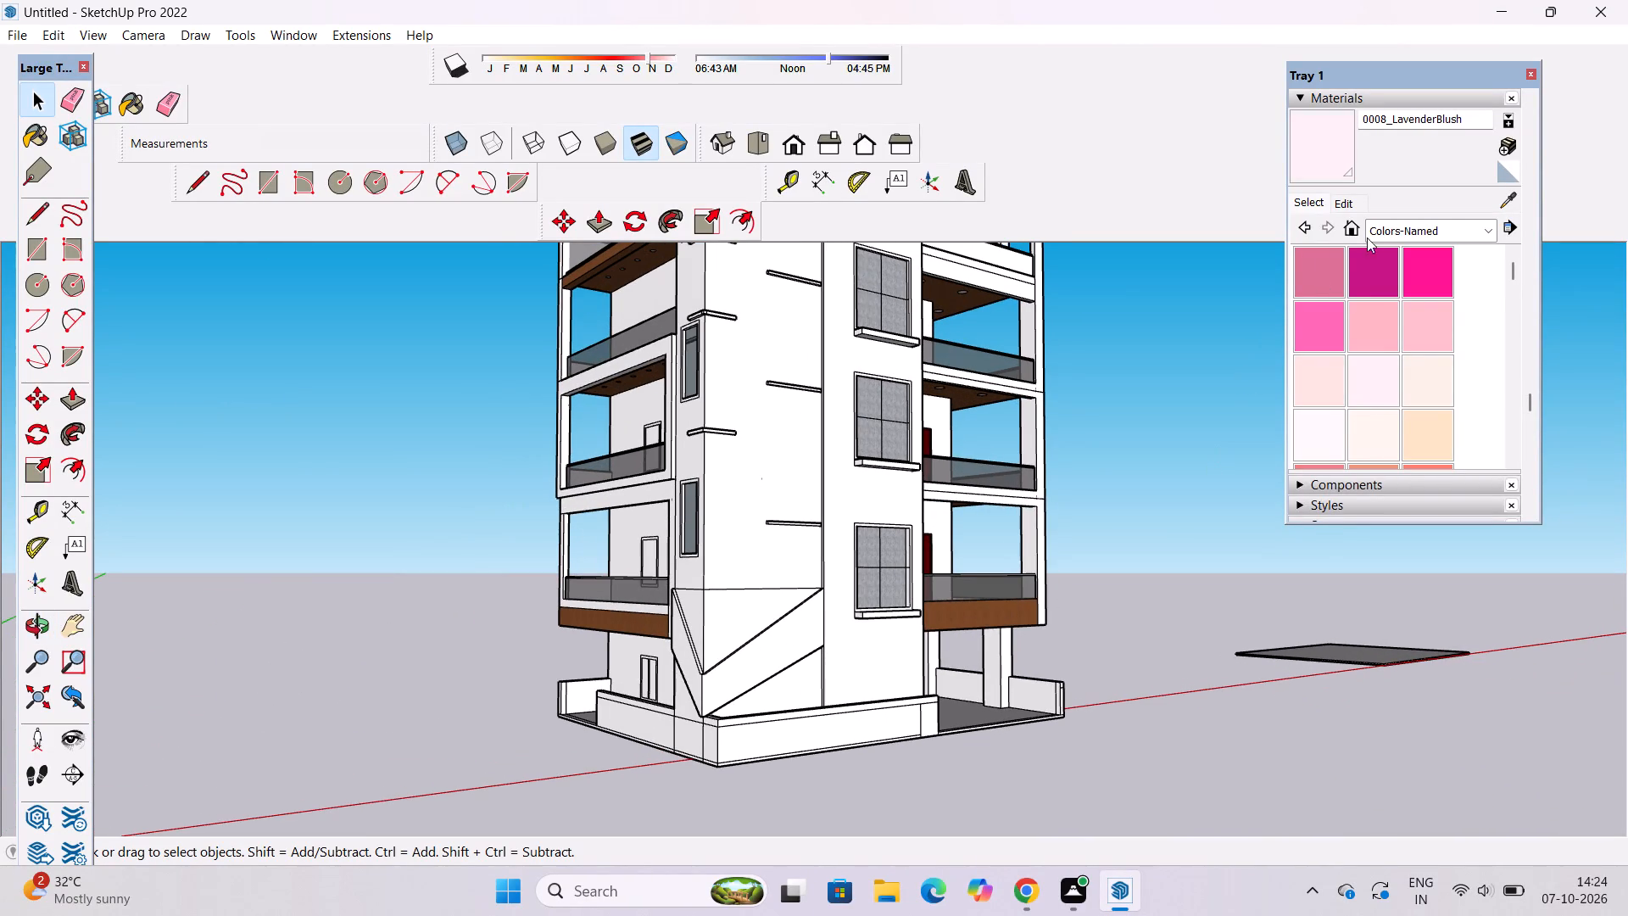
pyautogui.click(1387, 227)
pyautogui.click(1419, 267)
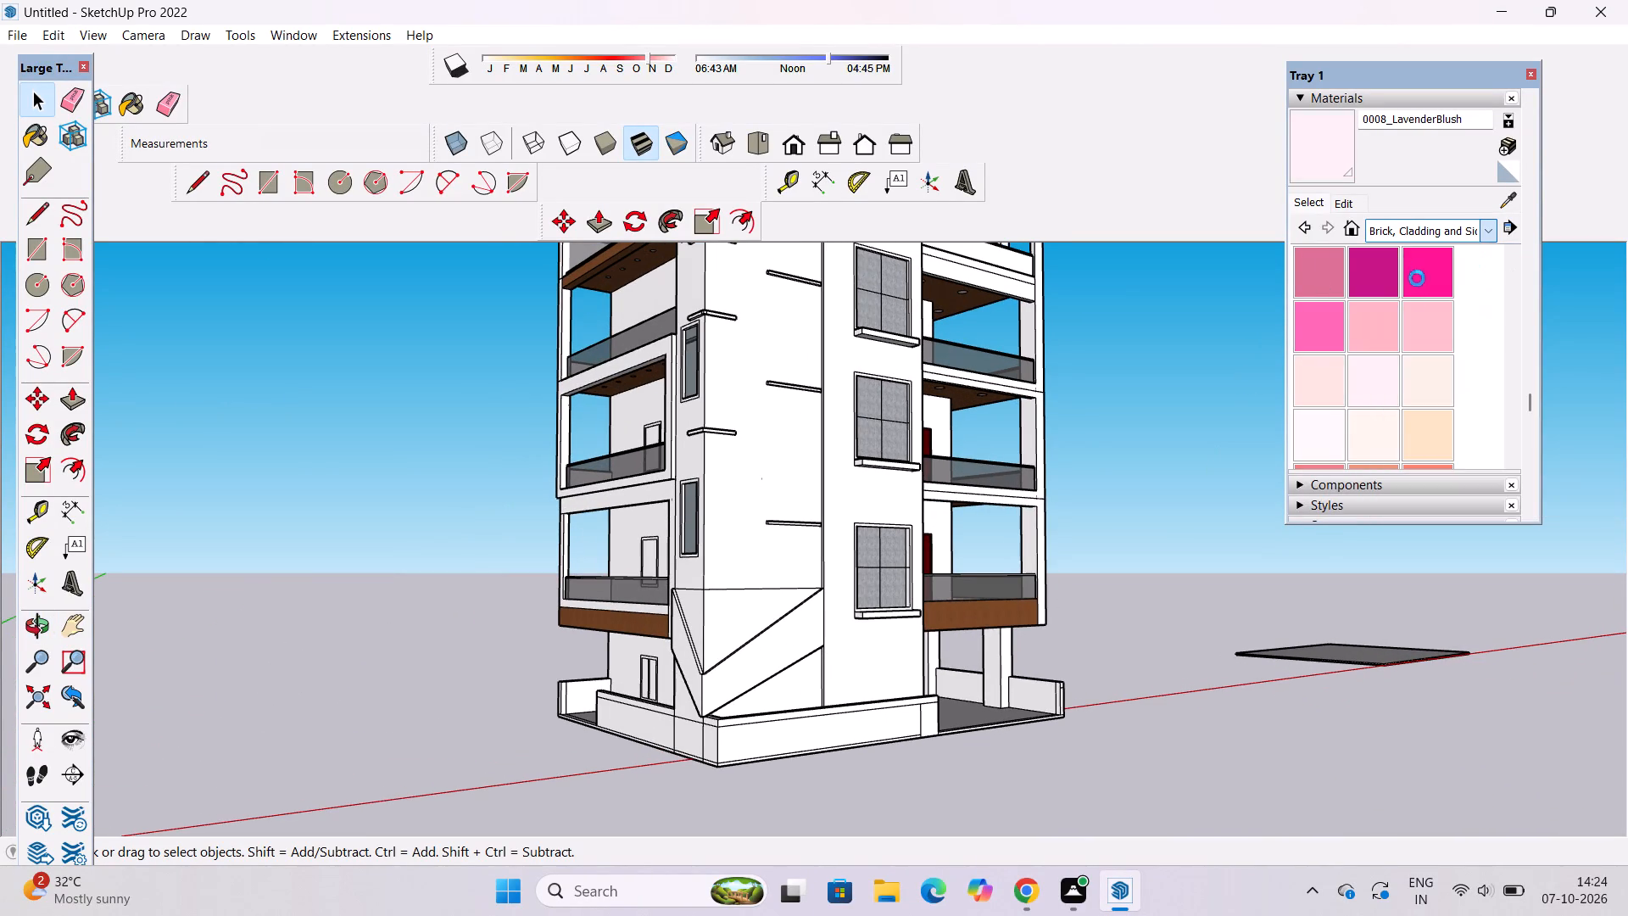
pyautogui.scroll(-2, 1371, 355)
pyautogui.scroll(2, 1369, 360)
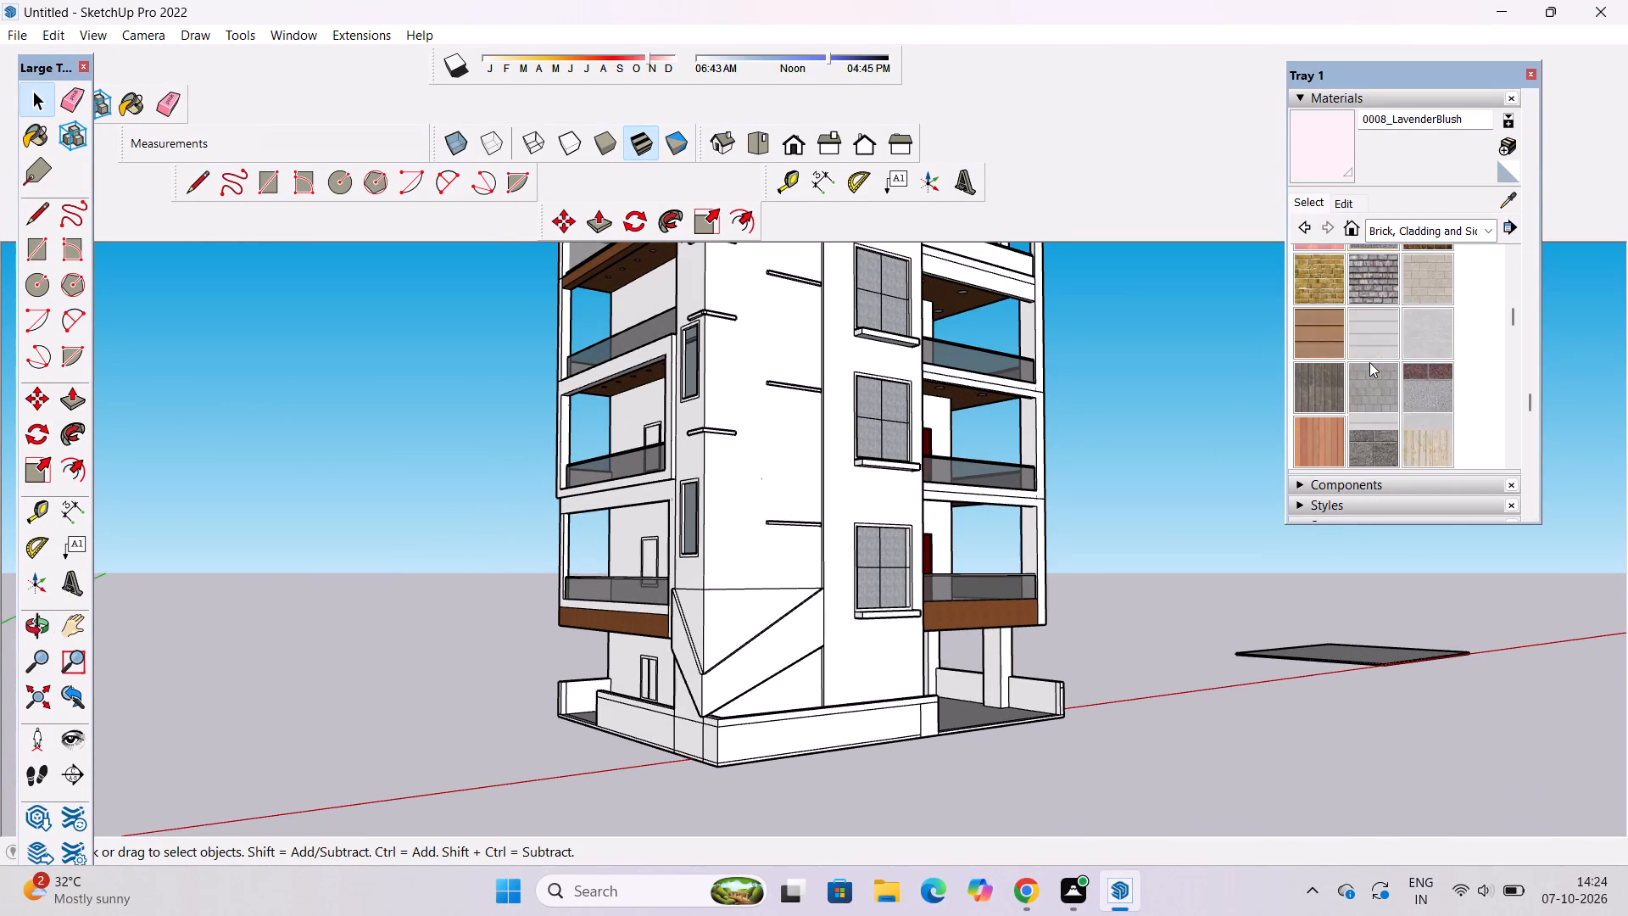
pyautogui.scroll(1, 1314, 300)
pyautogui.click(1313, 383)
pyautogui.scroll(7, 782, 690)
pyautogui.click(763, 641)
pyautogui.scroll(-3, 901, 634)
pyautogui.scroll(8, 622, 644)
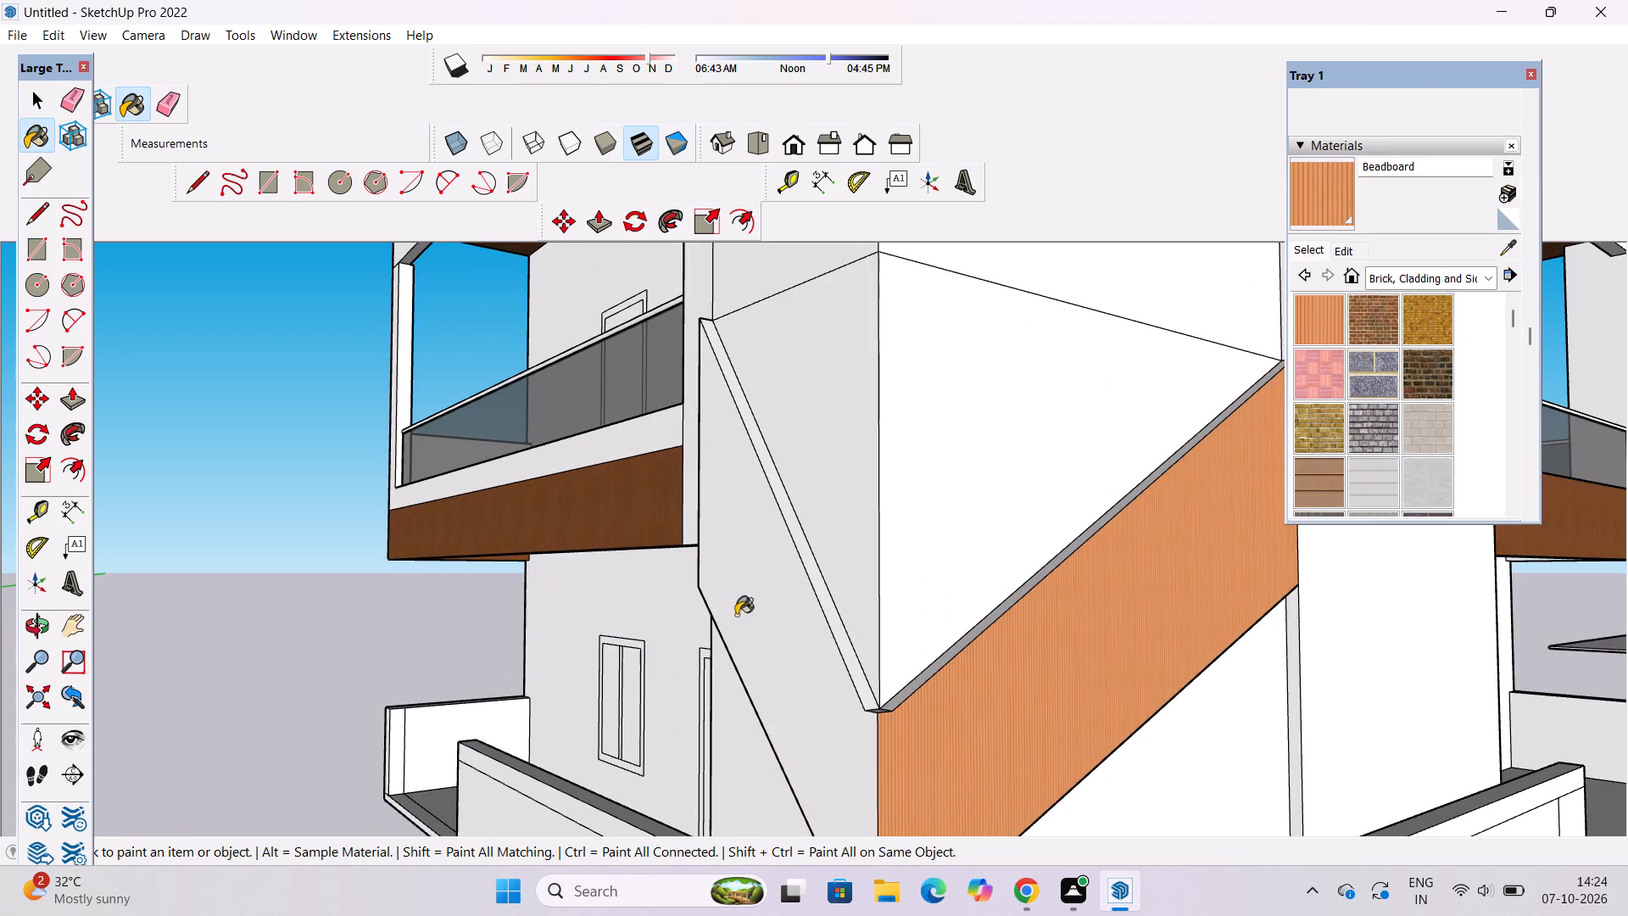
pyautogui.click(786, 597)
# Paint the V-shaped band's two sloping top edges and the small face where they meet with Beadboard.
pyautogui.scroll(-5, 500, 640)
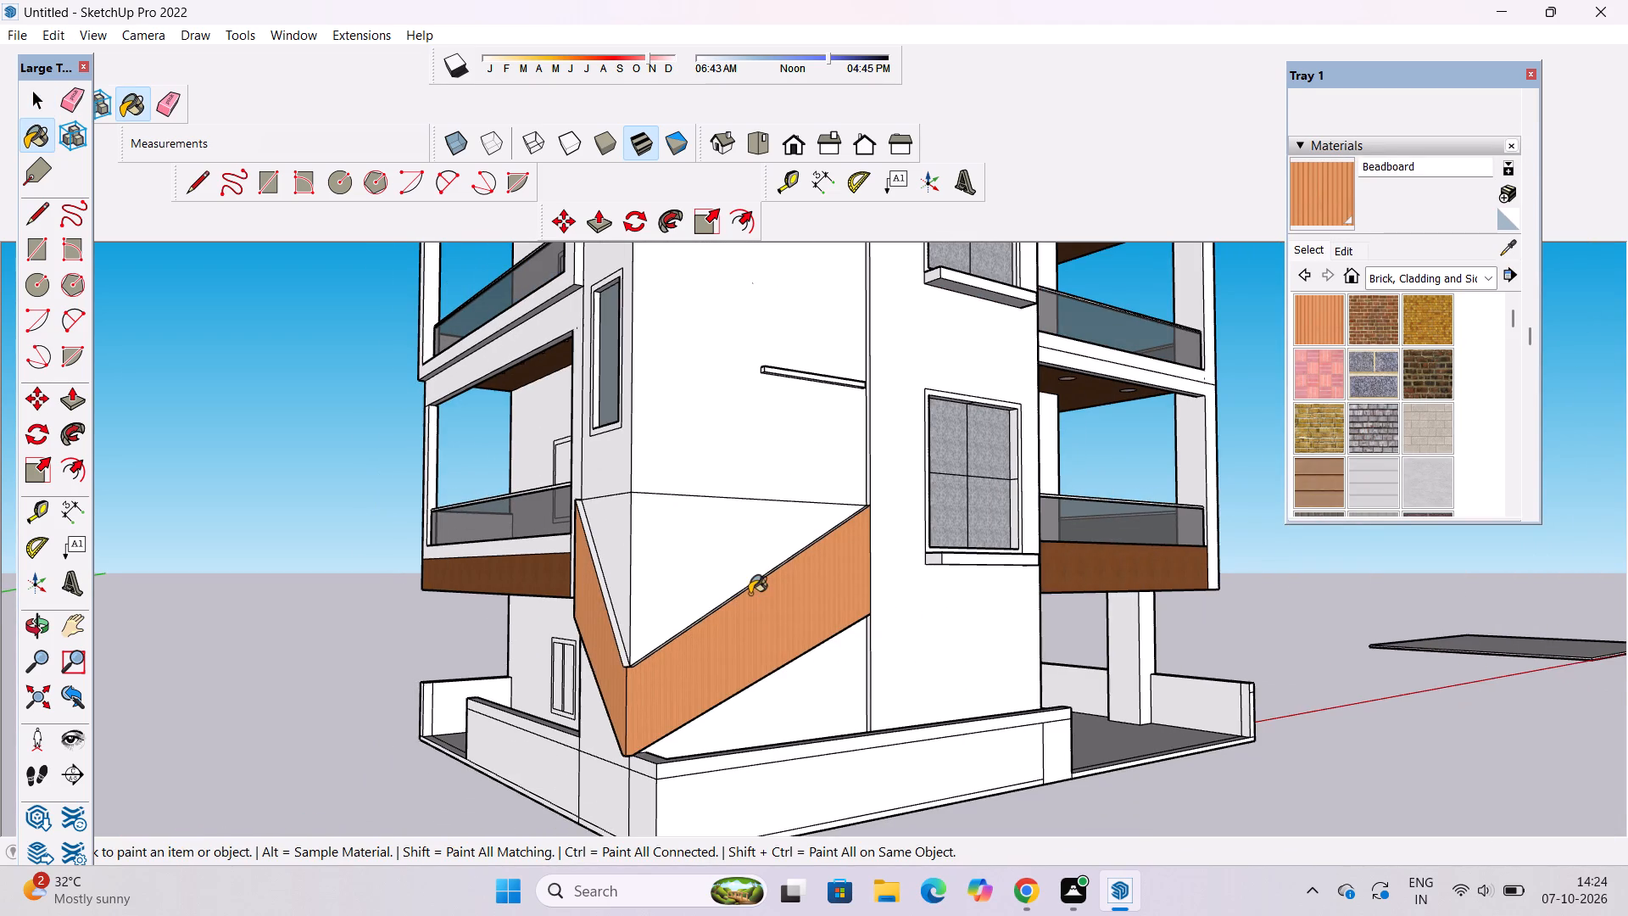
pyautogui.scroll(19, 750, 594)
pyautogui.click(770, 614)
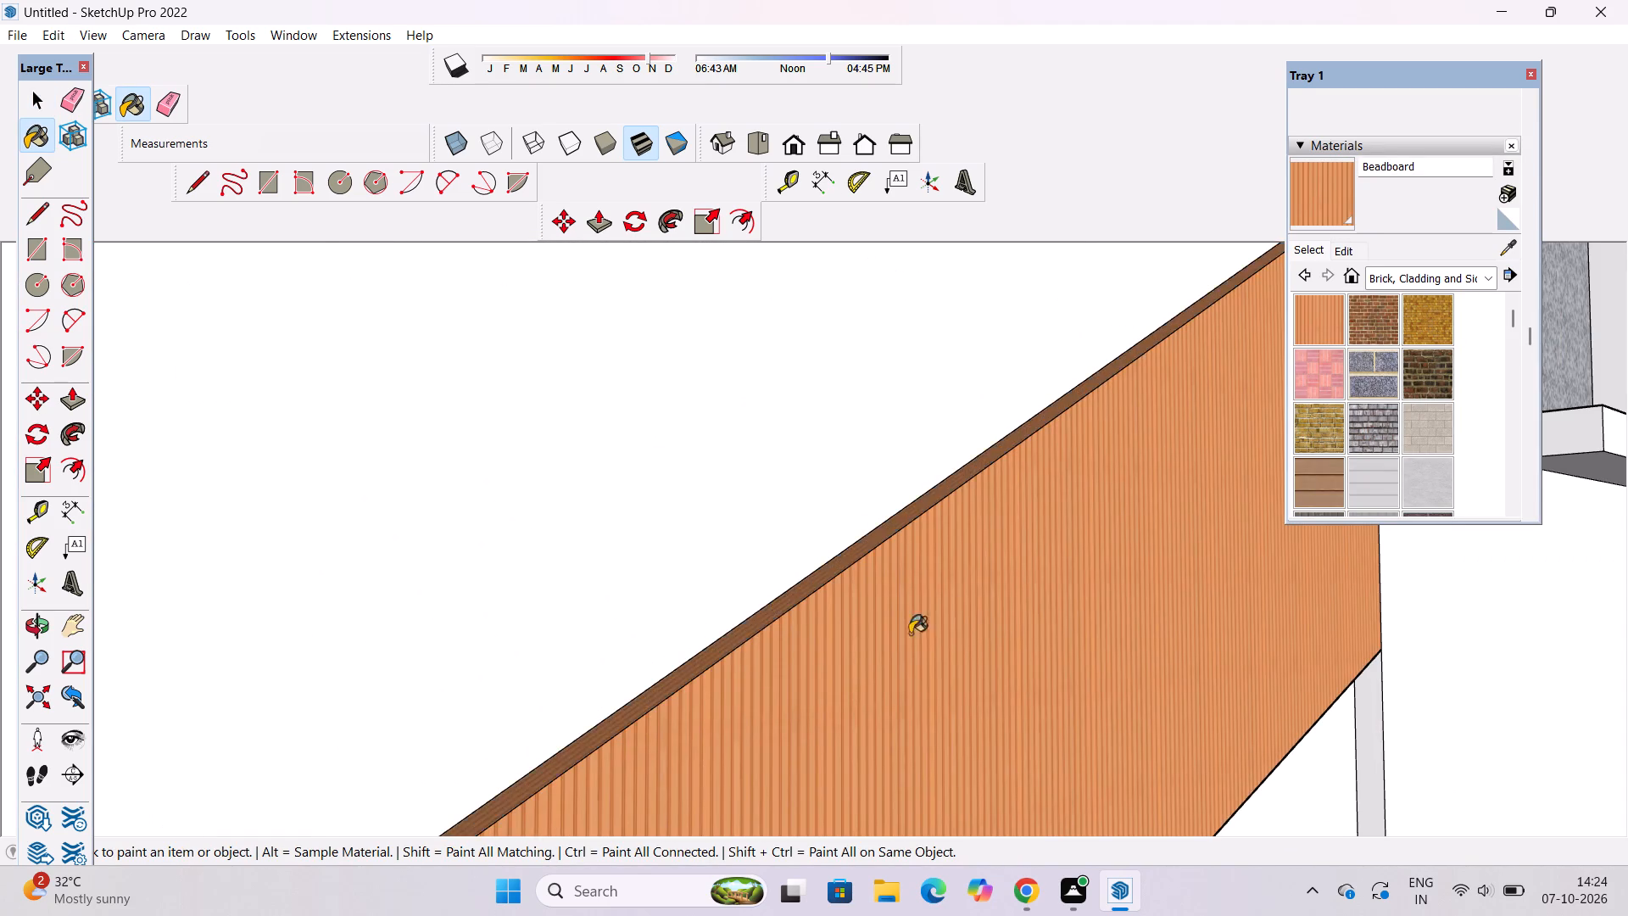
pyautogui.scroll(-8, 967, 610)
pyautogui.scroll(4, 466, 667)
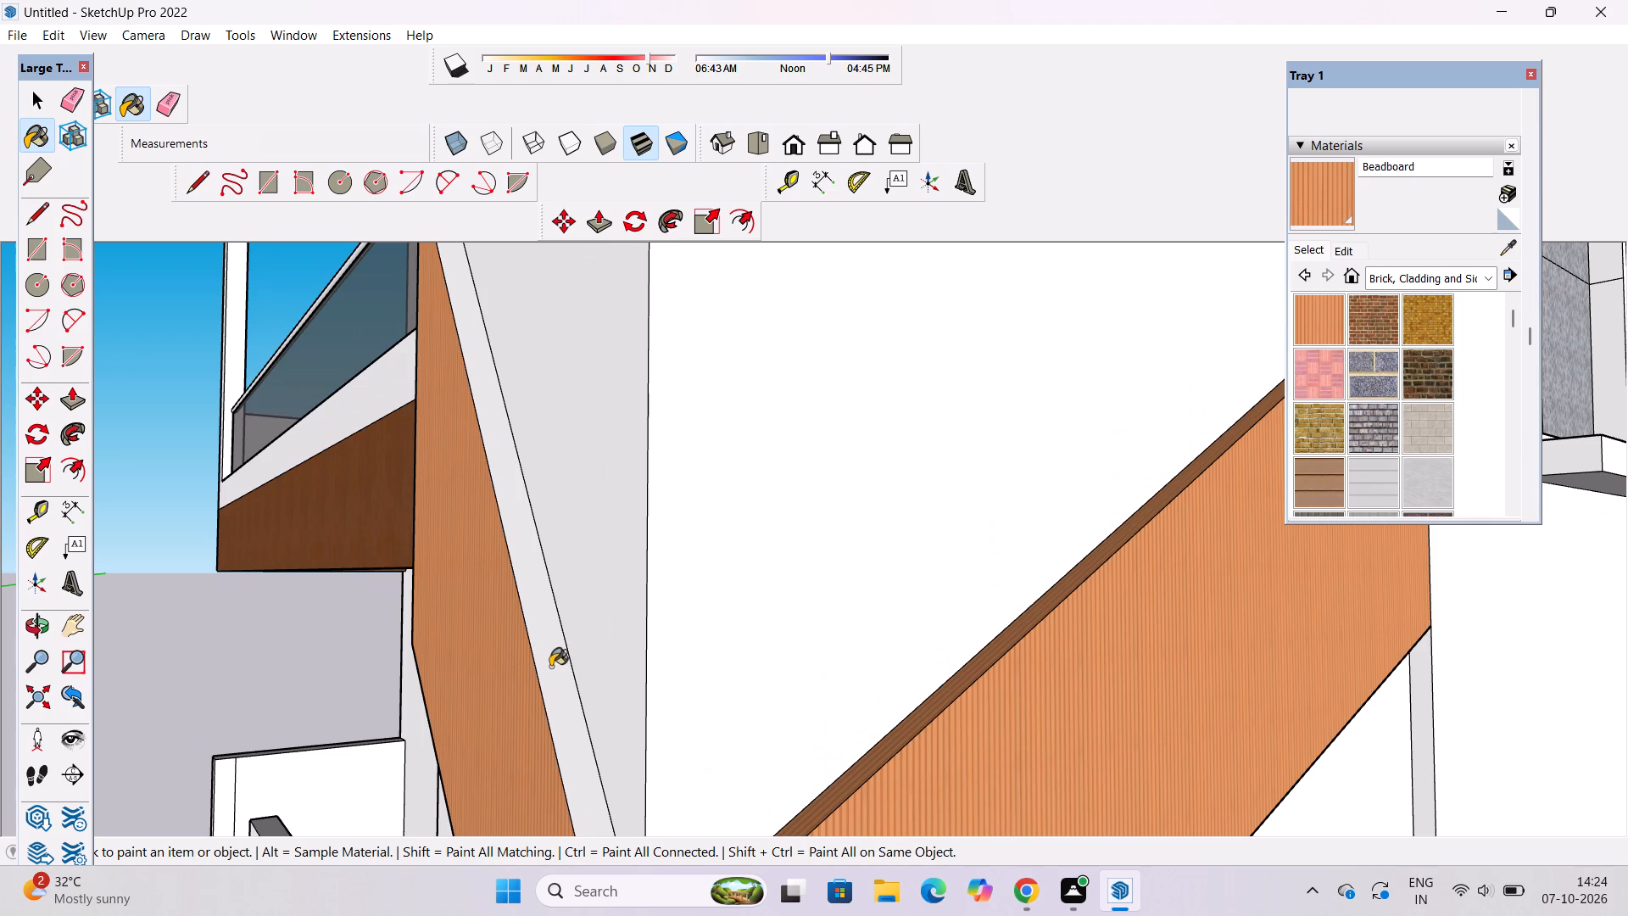
pyautogui.click(550, 667)
pyautogui.scroll(-8, 535, 585)
pyautogui.scroll(16, 583, 754)
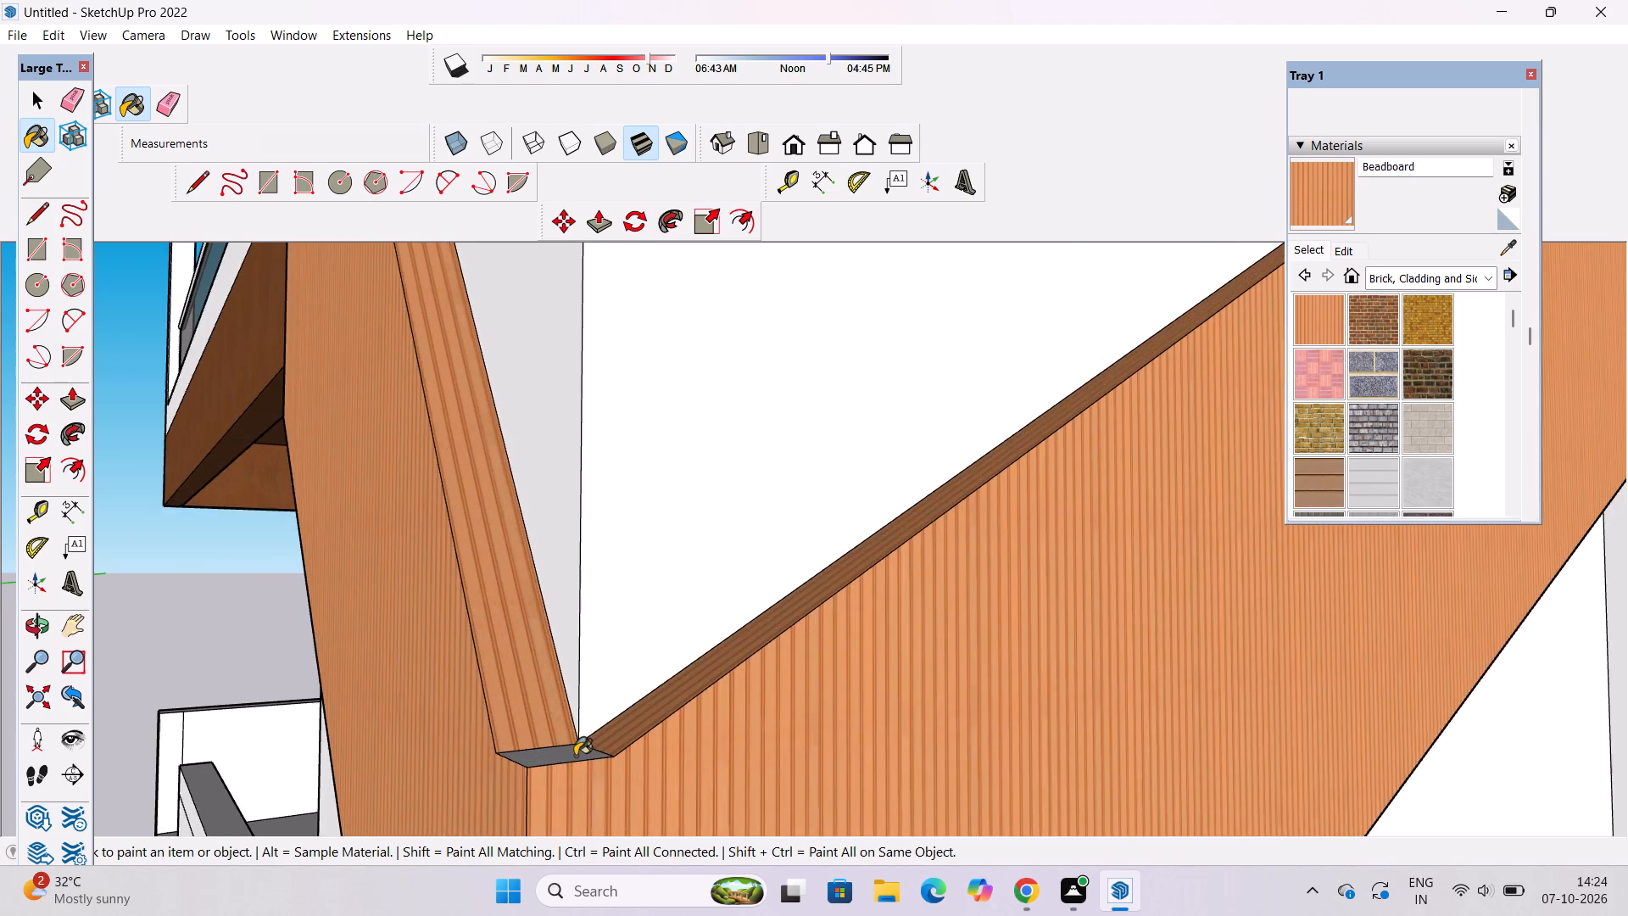
pyautogui.click(572, 760)
# Paint the sloping underside of the V-shaped band's window-side arm with Beadboard.
pyautogui.scroll(-20, 533, 600)
pyautogui.scroll(-1, 533, 600)
pyautogui.scroll(3, 666, 775)
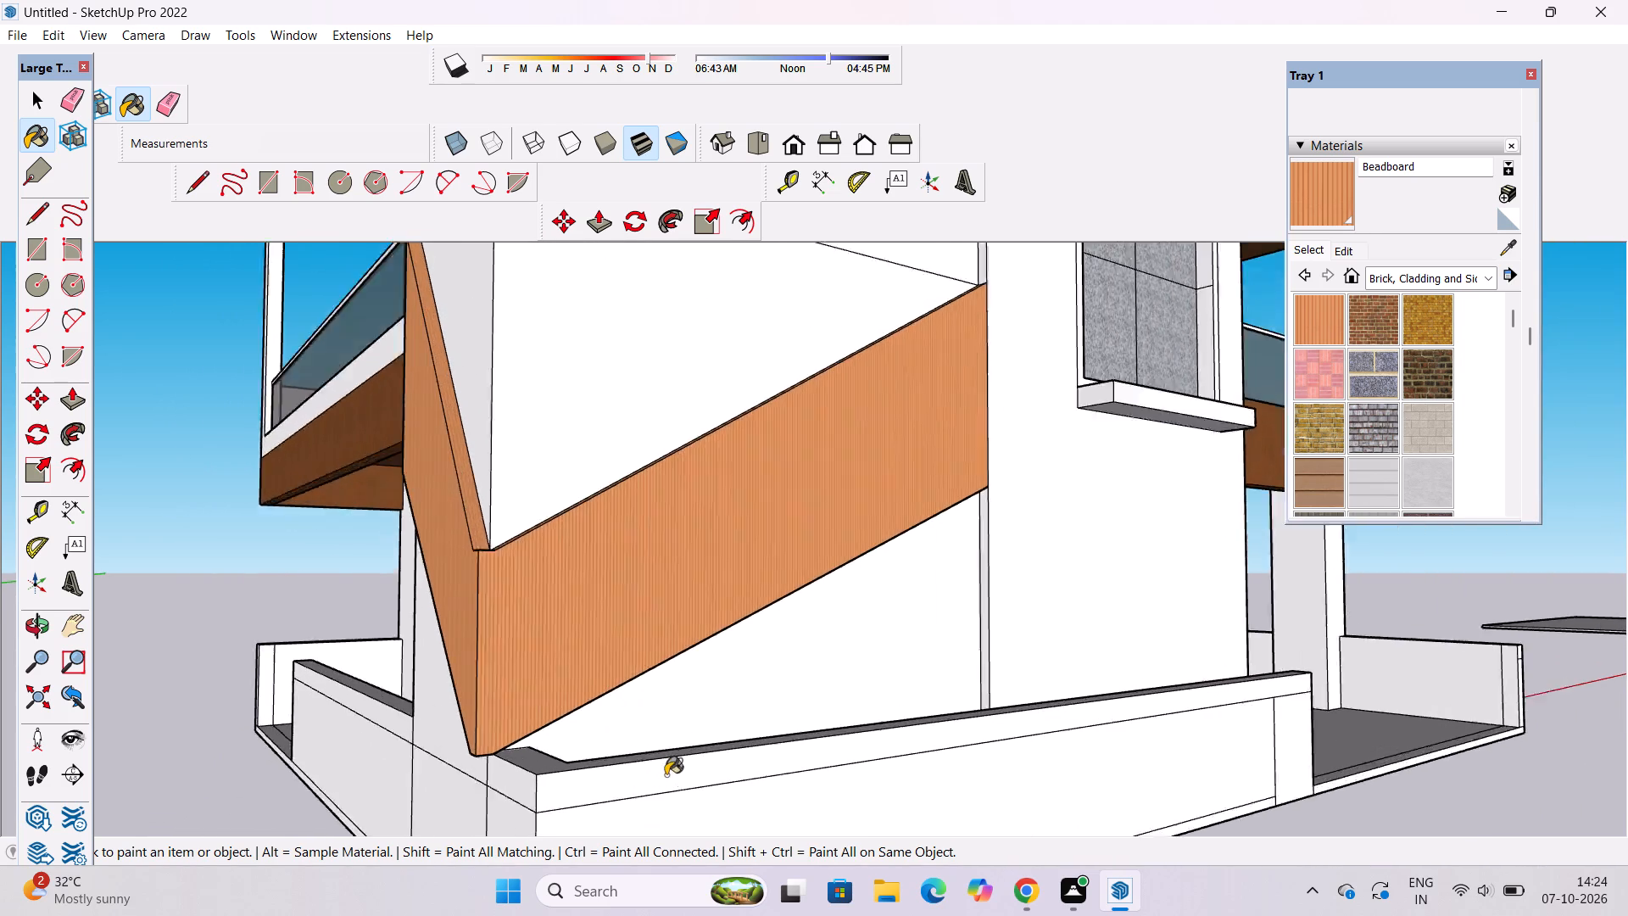
pyautogui.scroll(19, 666, 775)
pyautogui.press('o')
pyautogui.moveTo(903, 635); pyautogui.dragTo(783, 633)
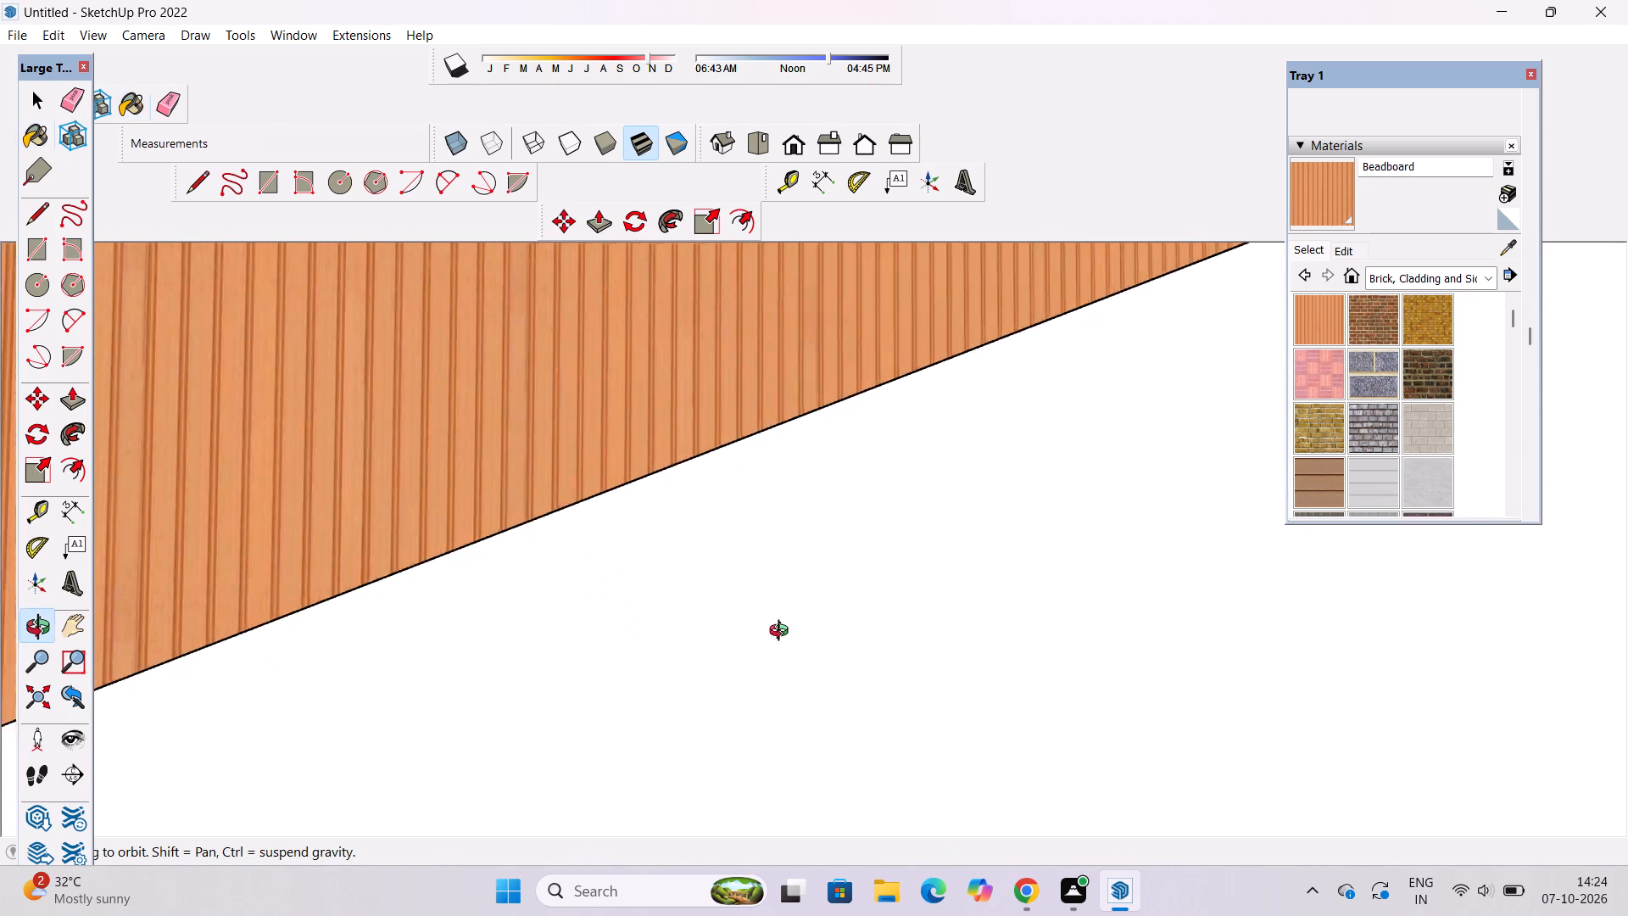
pyautogui.moveTo(783, 633); pyautogui.dragTo(560, 604)
pyautogui.keyDown('shift'); pyautogui.moveTo(522, 611); pyautogui.dragTo(638, 707); pyautogui.keyUp('shift')
pyautogui.scroll(-5, 629, 688)
pyautogui.moveTo(682, 745); pyautogui.dragTo(650, 665)
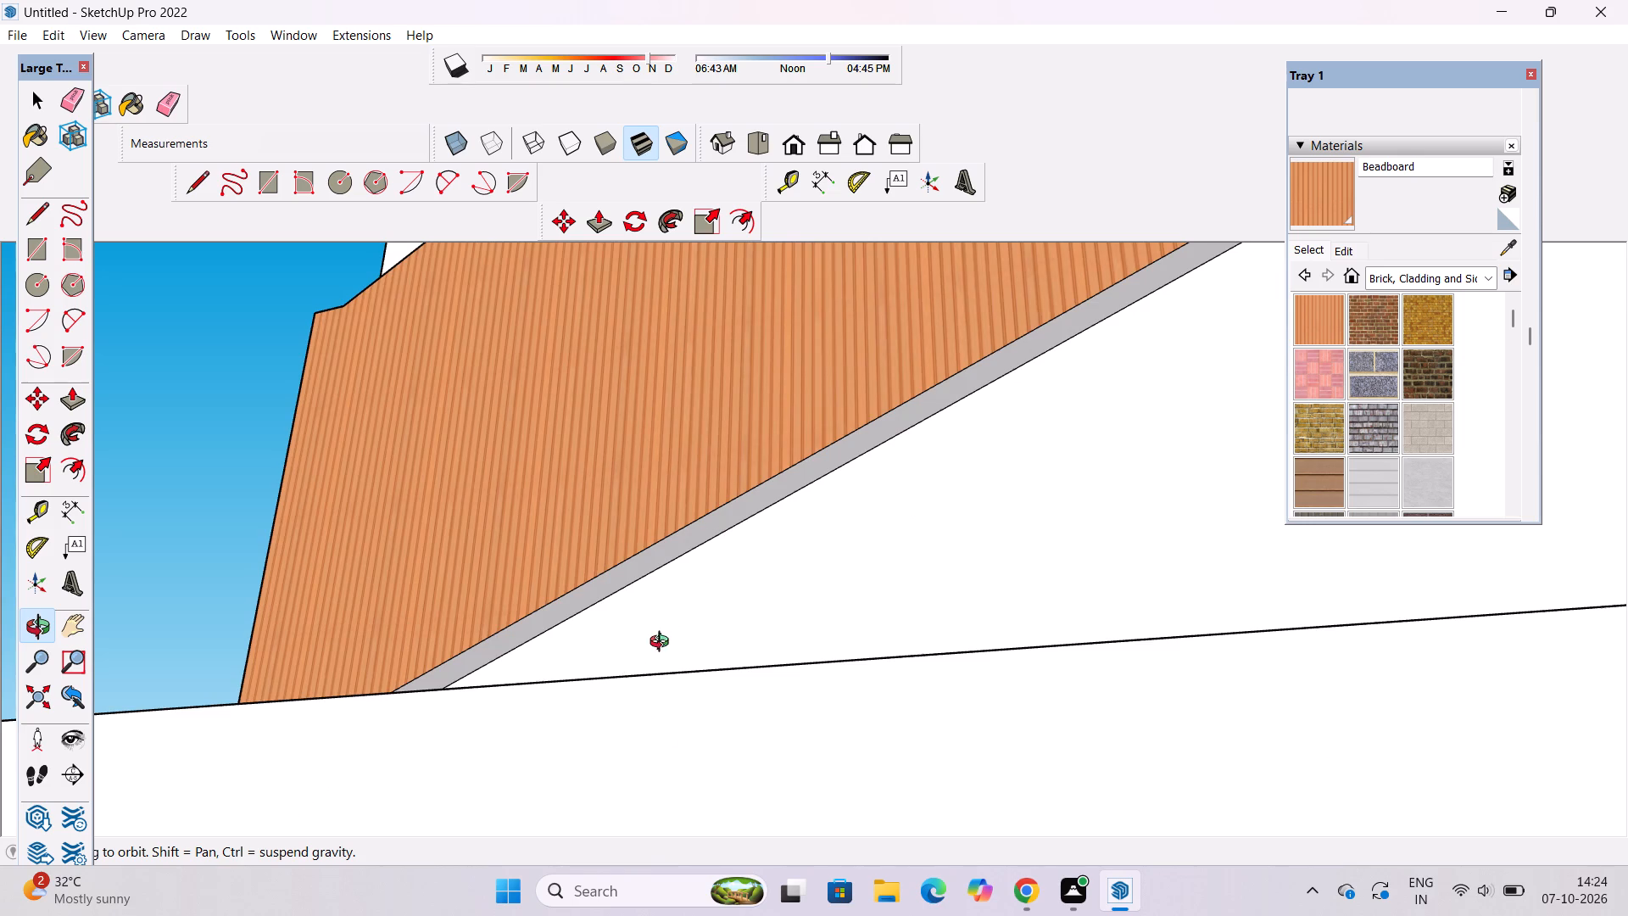
pyautogui.moveTo(663, 644); pyautogui.dragTo(714, 717)
pyautogui.click(1319, 202)
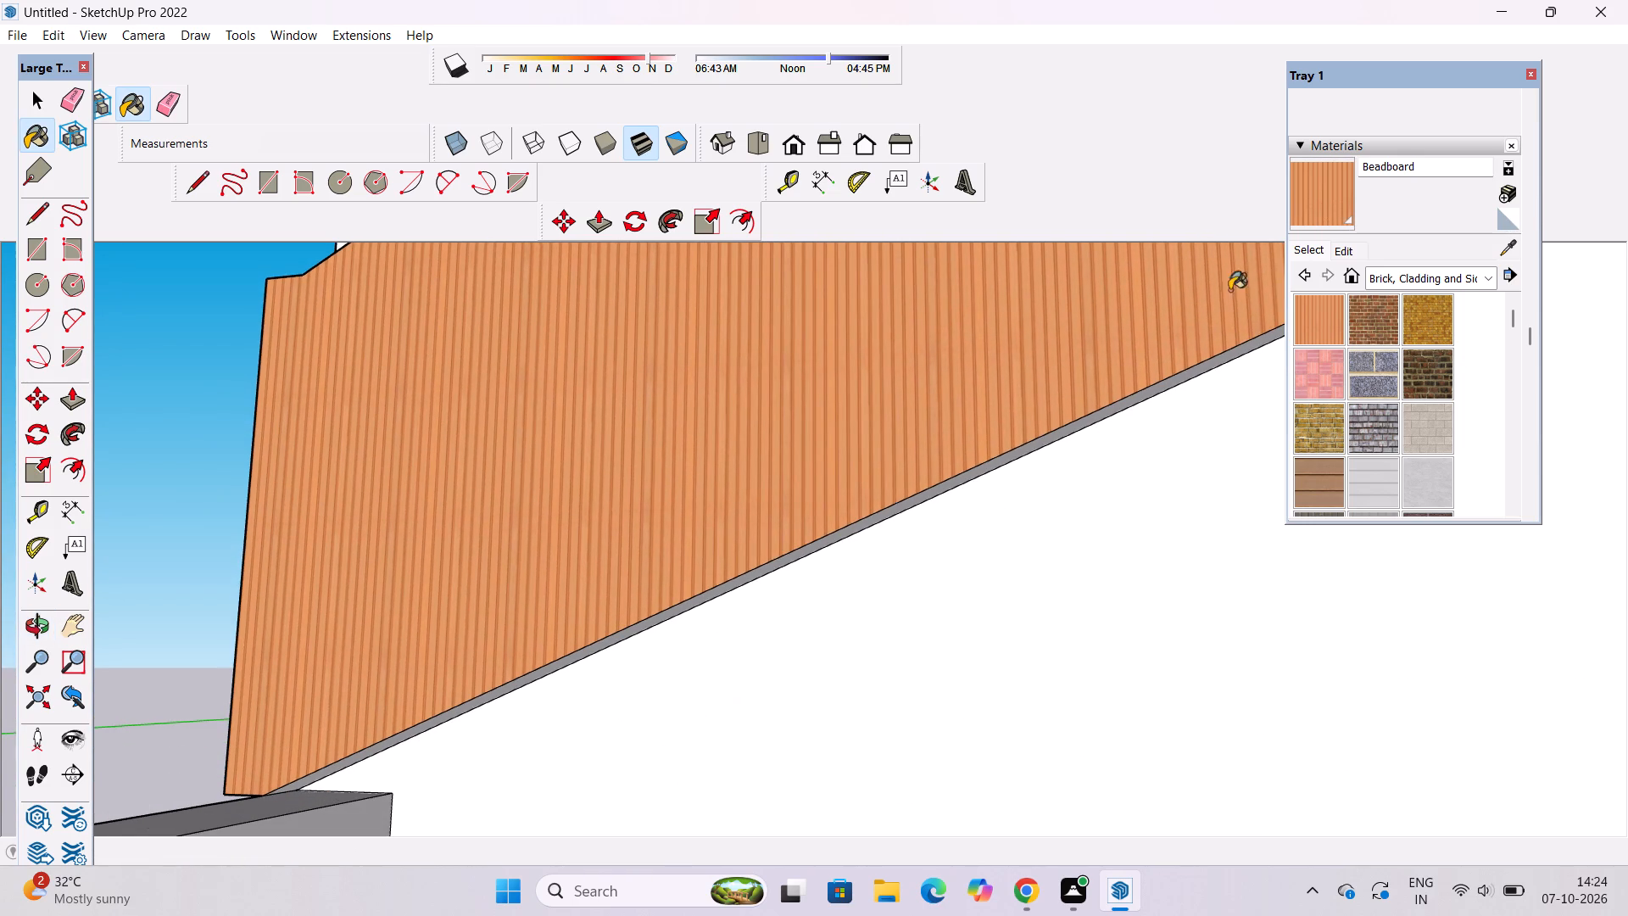
pyautogui.scroll(4, 888, 514)
pyautogui.click(888, 512)
pyautogui.click(888, 512)
# Paint the underside of the V-shaped band's balcony-side arm and the small underside at its lowest point with Beadboard.
pyautogui.press('o')
pyautogui.scroll(-7, 876, 420)
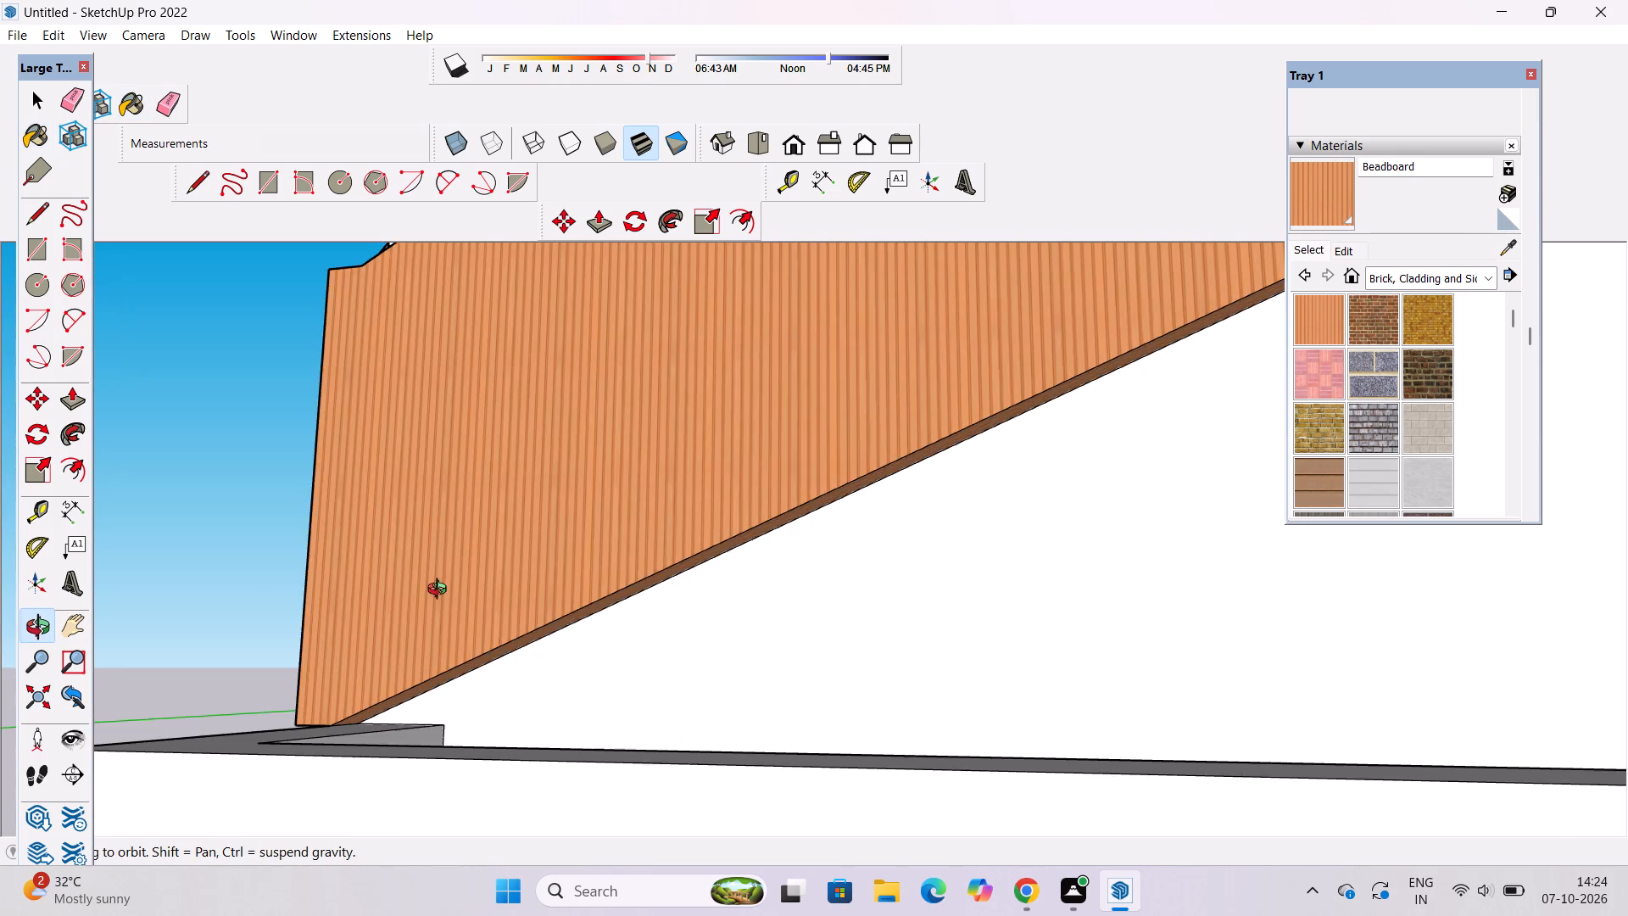
pyautogui.moveTo(488, 599); pyautogui.dragTo(887, 638)
pyautogui.scroll(-5, 1001, 629)
pyautogui.moveTo(706, 718); pyautogui.dragTo(1118, 581)
pyautogui.moveTo(1118, 581); pyautogui.dragTo(941, 764)
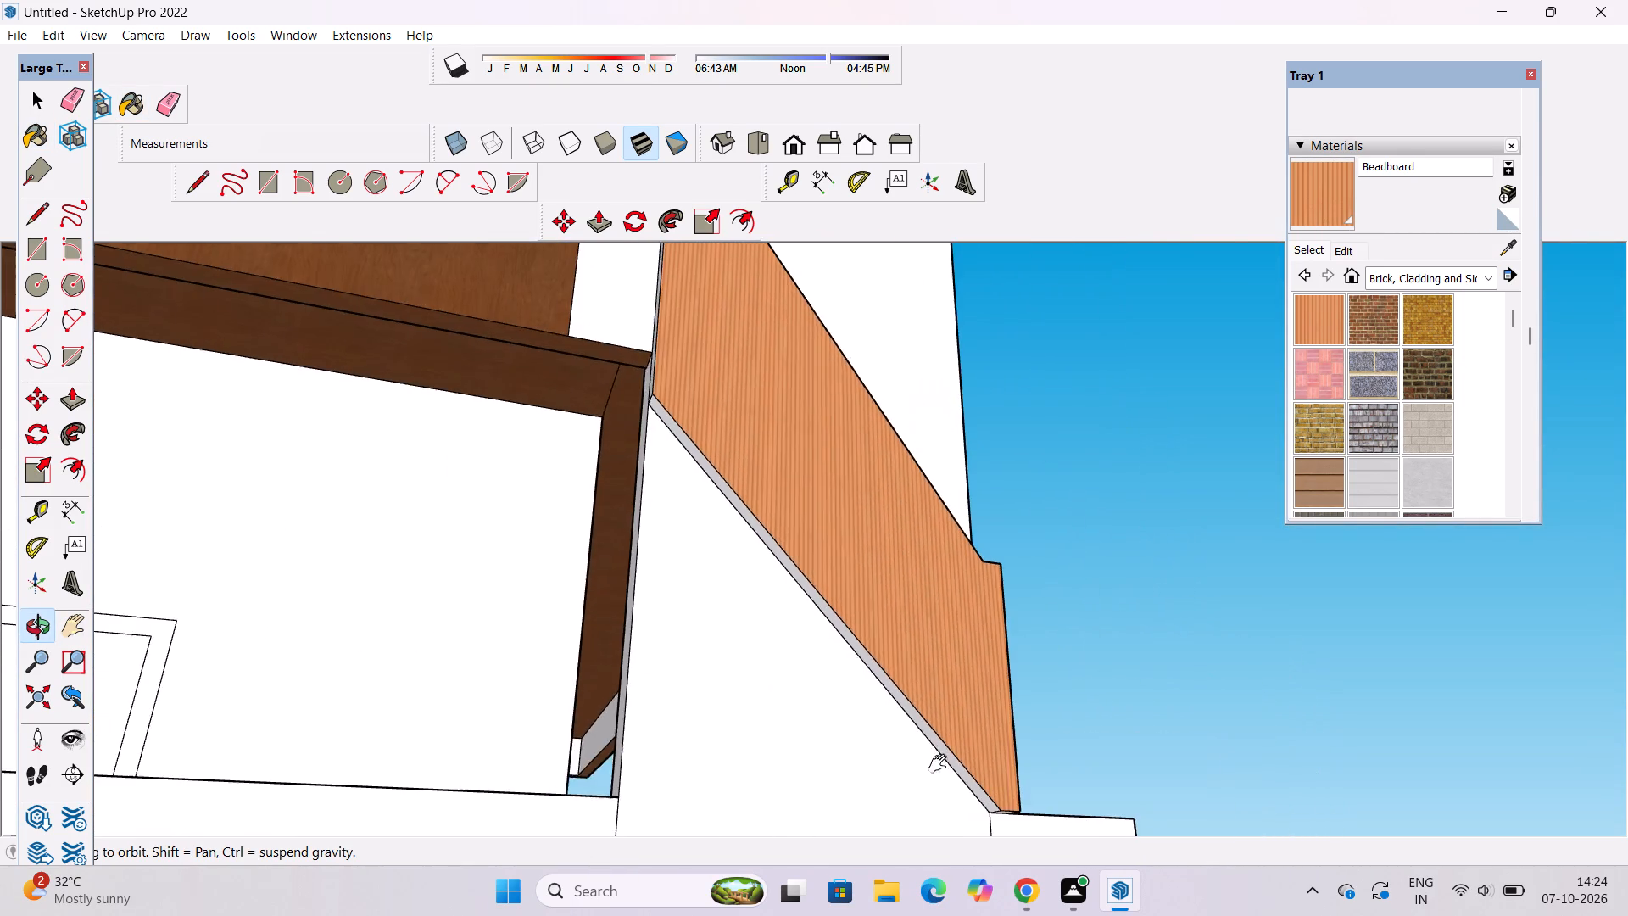
pyautogui.moveTo(941, 764); pyautogui.dragTo(939, 765)
pyautogui.moveTo(909, 744); pyautogui.dragTo(878, 734)
pyautogui.click(1313, 200)
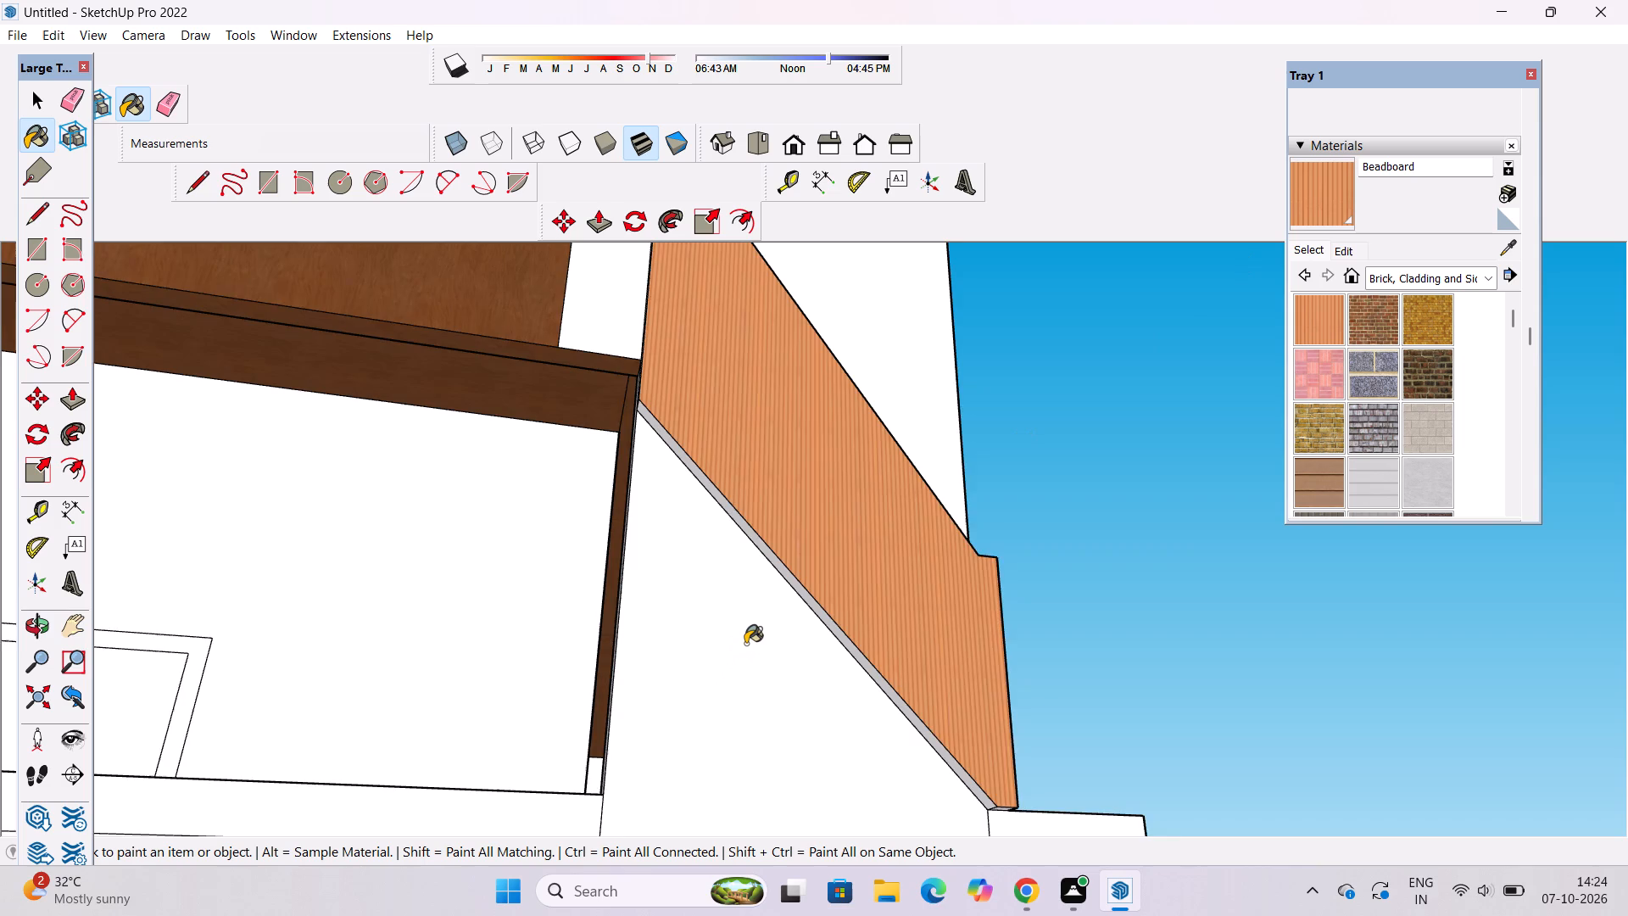
pyautogui.scroll(7, 745, 644)
pyautogui.click(895, 589)
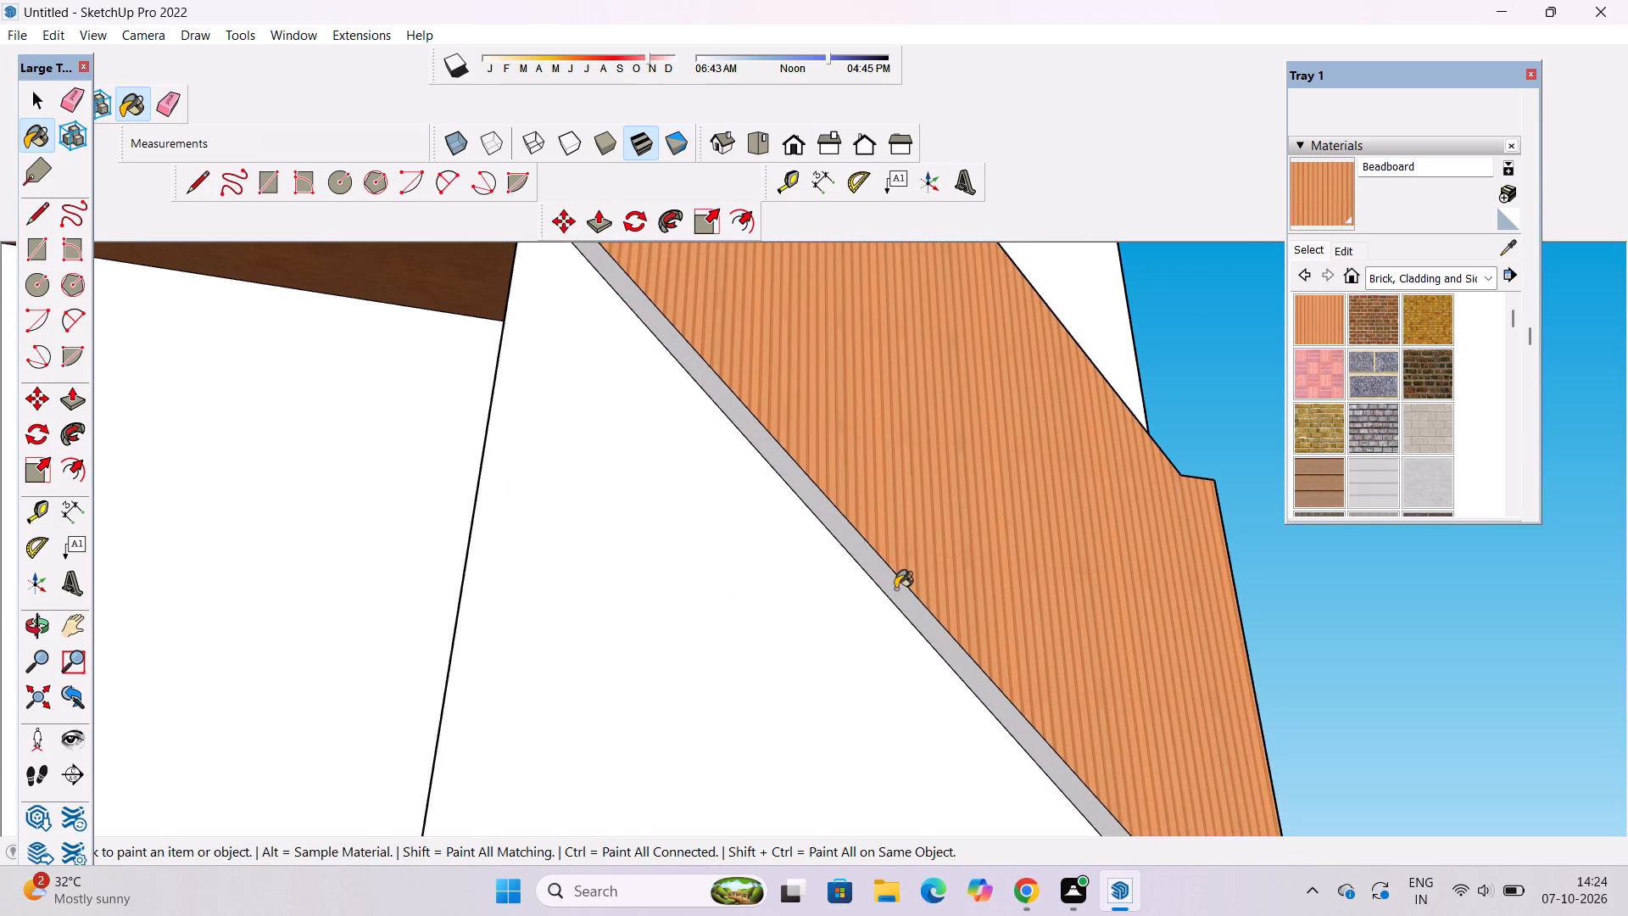
pyautogui.scroll(-15, 557, 586)
pyautogui.scroll(9, 696, 664)
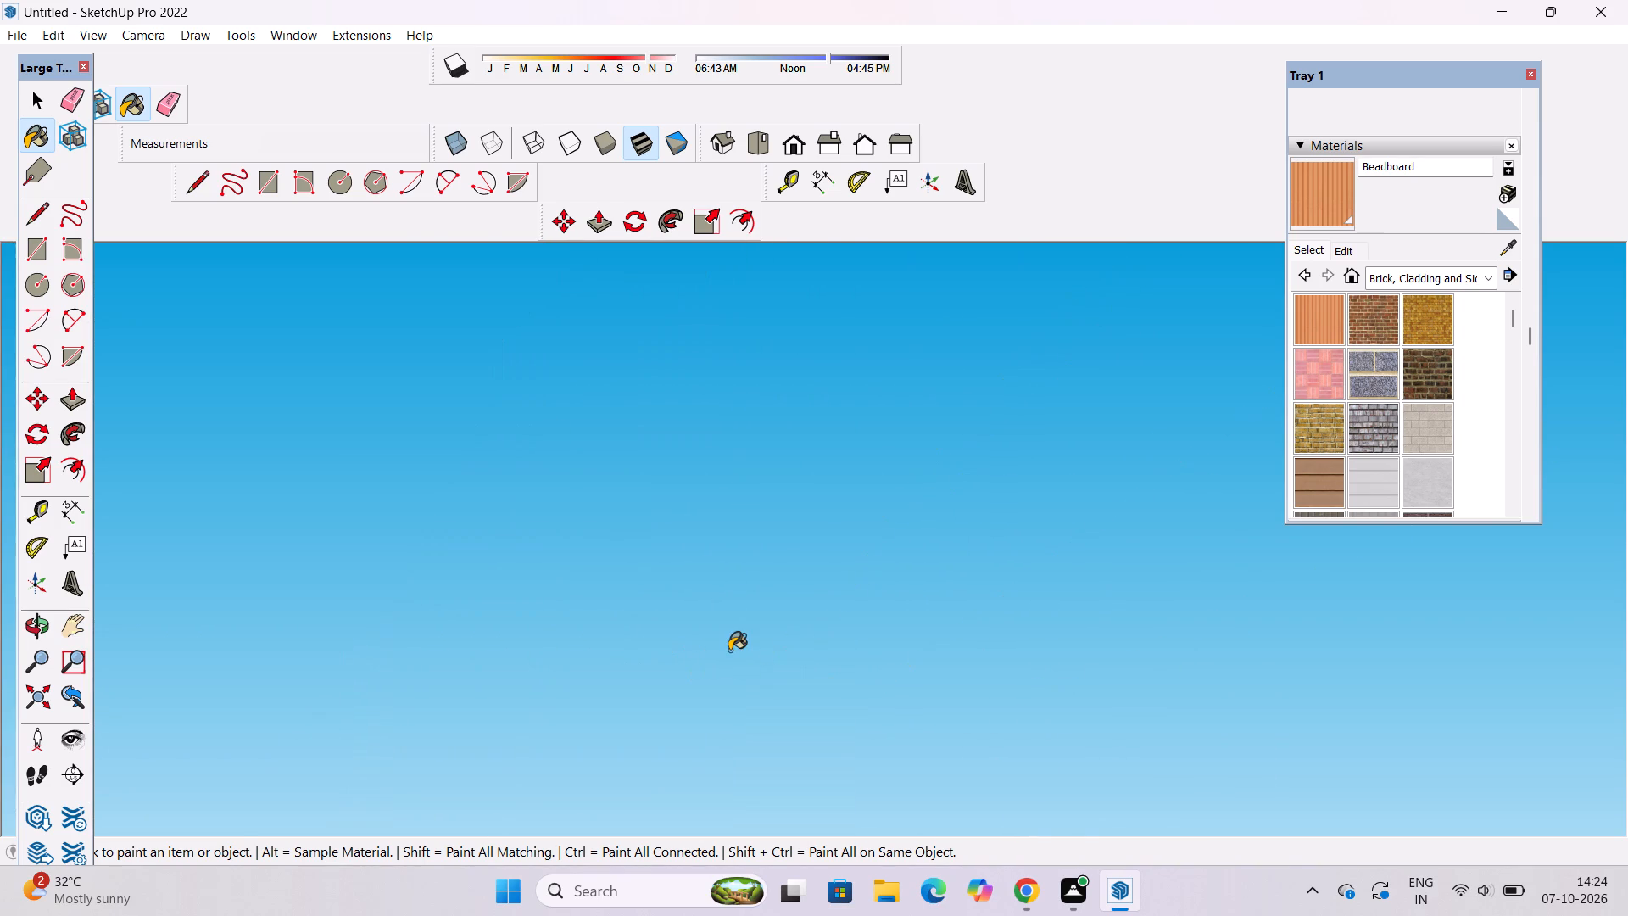
pyautogui.scroll(-4, 736, 648)
pyautogui.scroll(8, 312, 556)
pyautogui.click(301, 554)
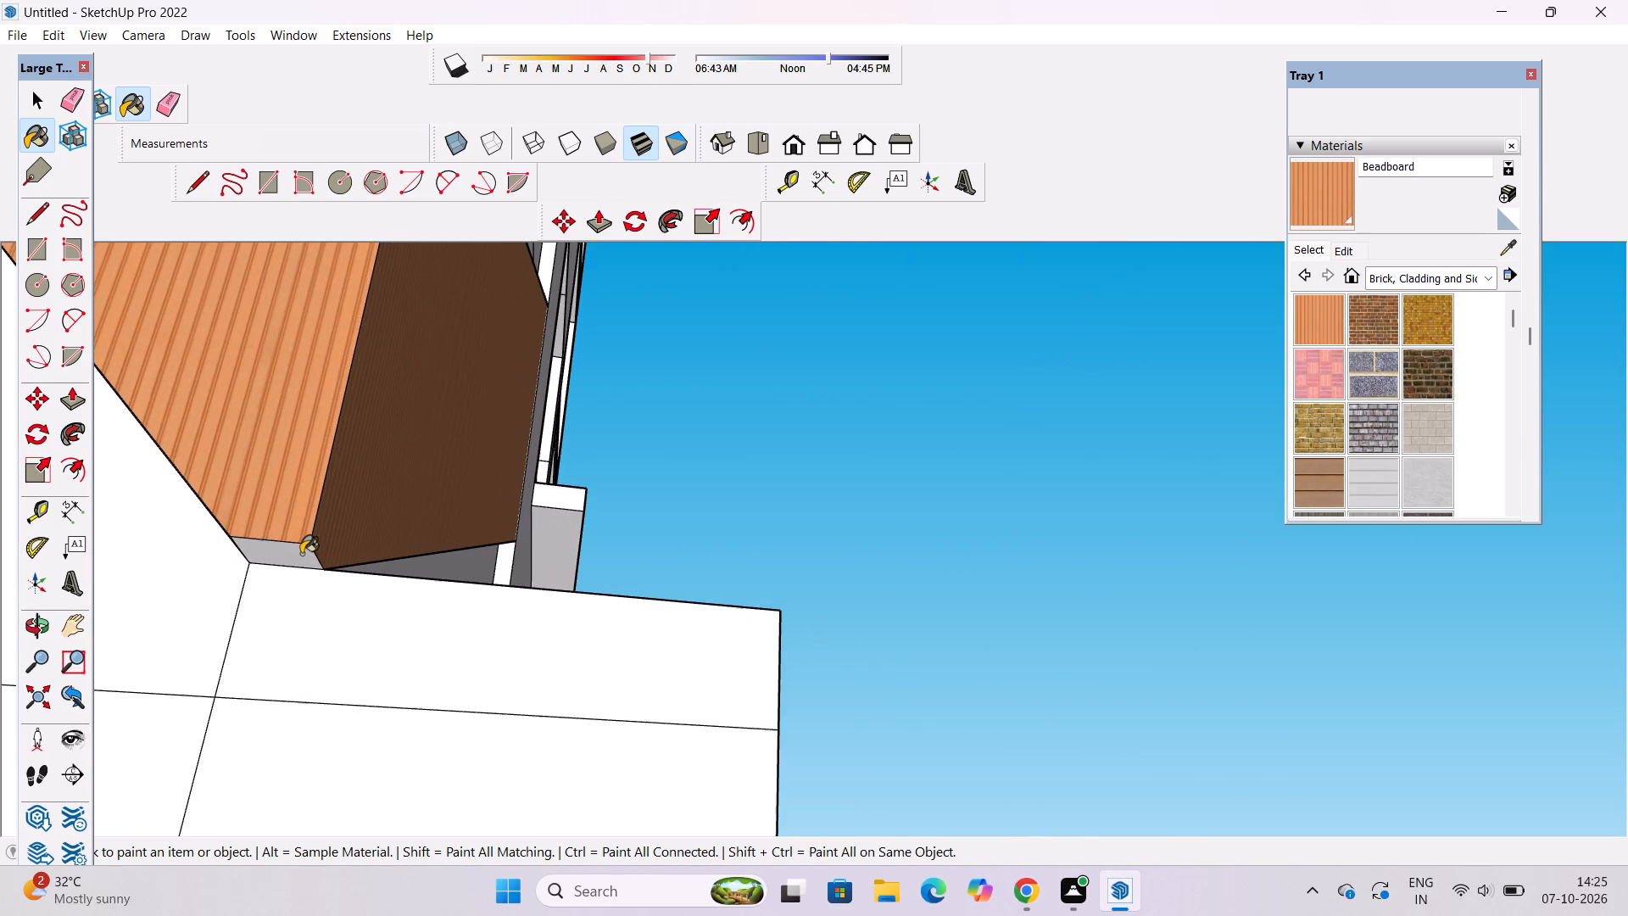
# Darken the Beadboard material to a deeper brown and set its texture size to 6'.
pyautogui.scroll(-5, 300, 555)
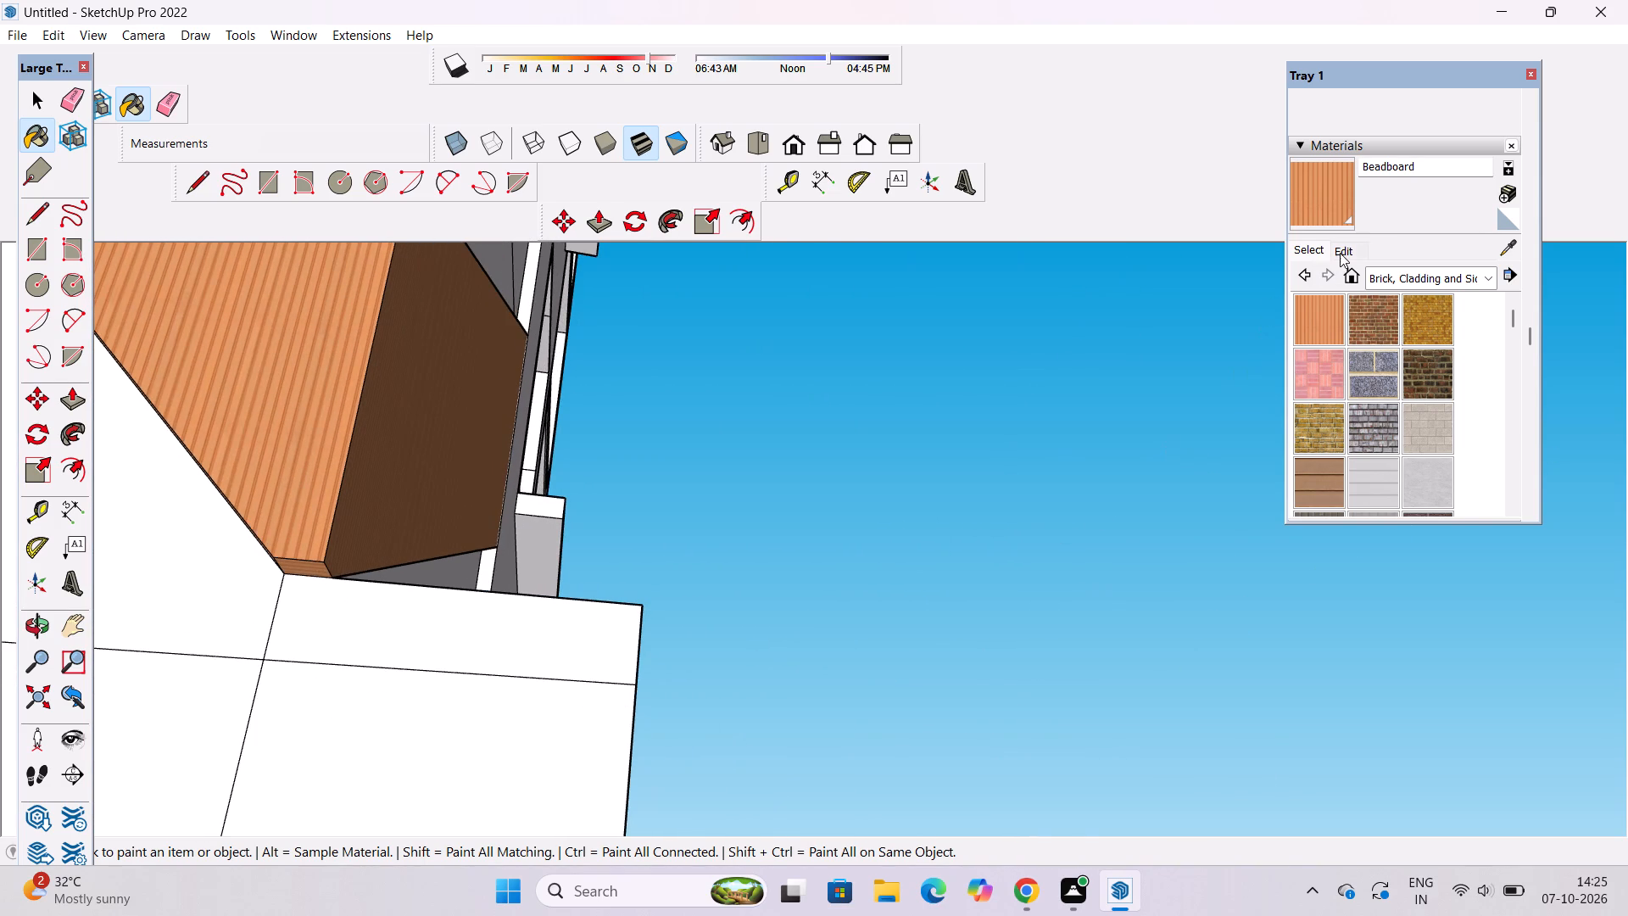
pyautogui.click(1340, 253)
pyautogui.click(1397, 349)
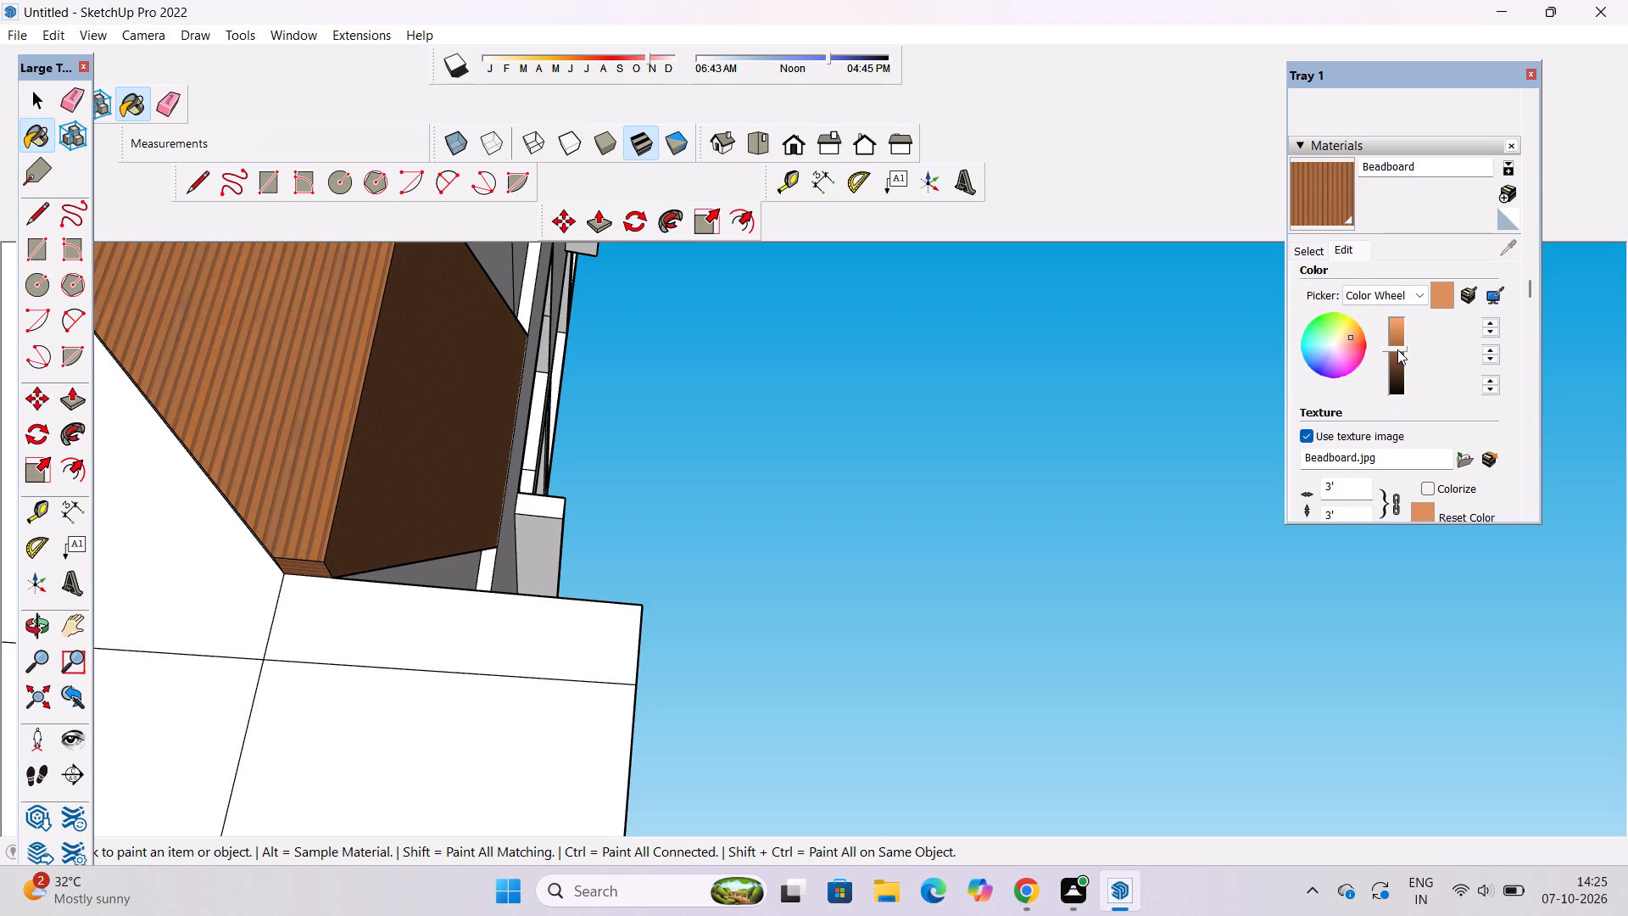
pyautogui.click(1344, 506)
pyautogui.click(1342, 517)
pyautogui.press('BackSpace')
pyautogui.press('BackSpace')
pyautogui.press('BackSpace')
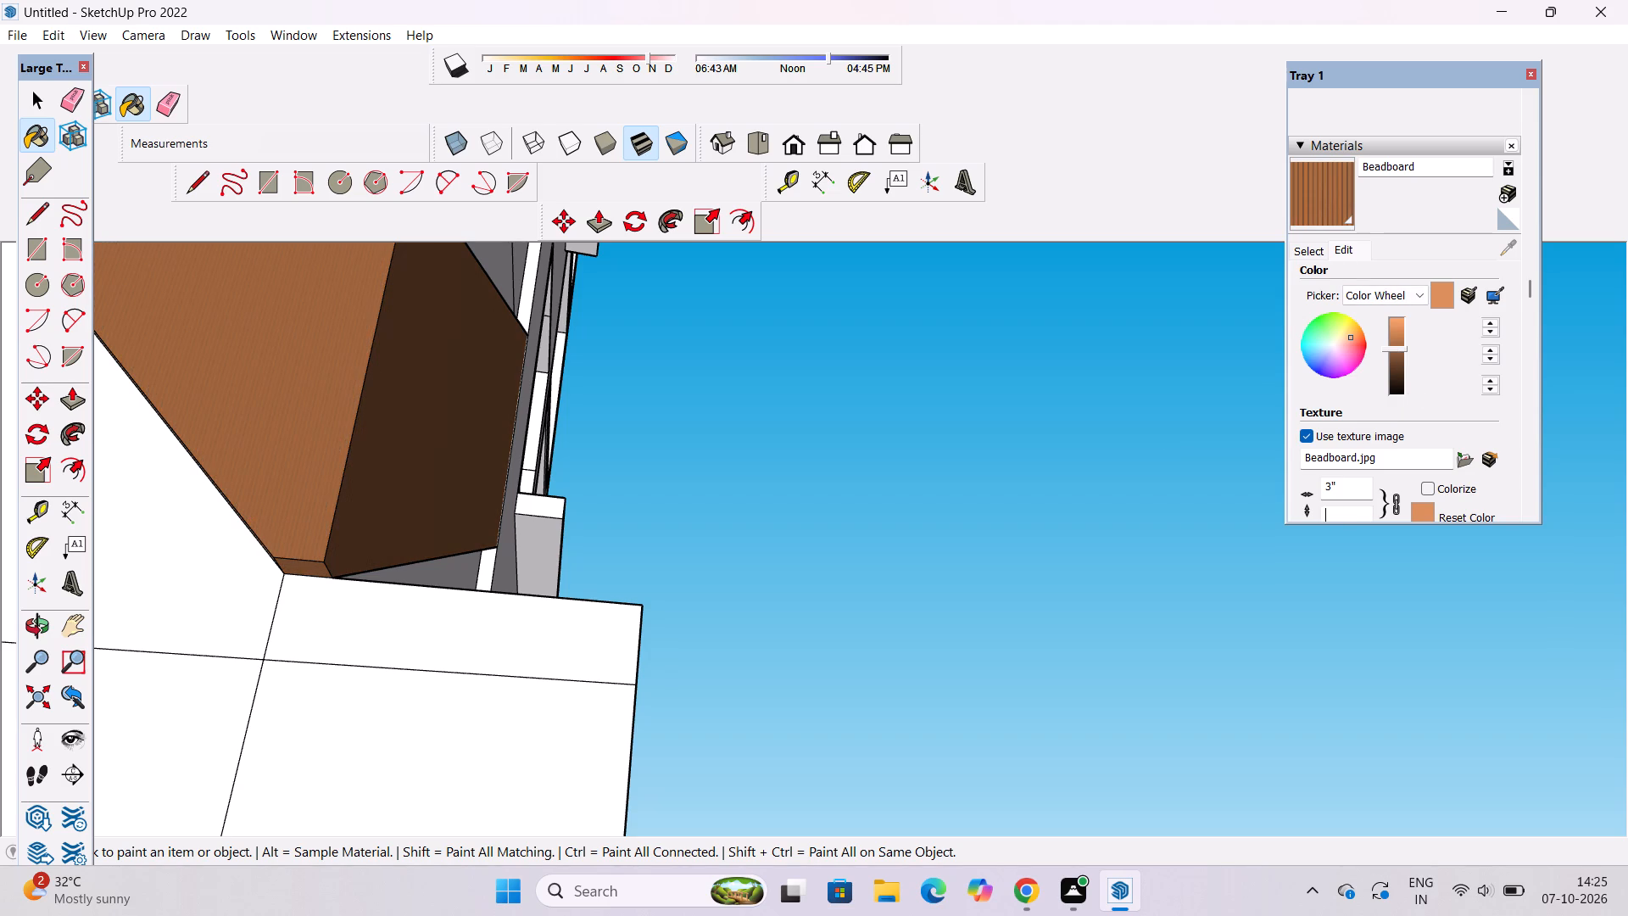
pyautogui.write("6'")
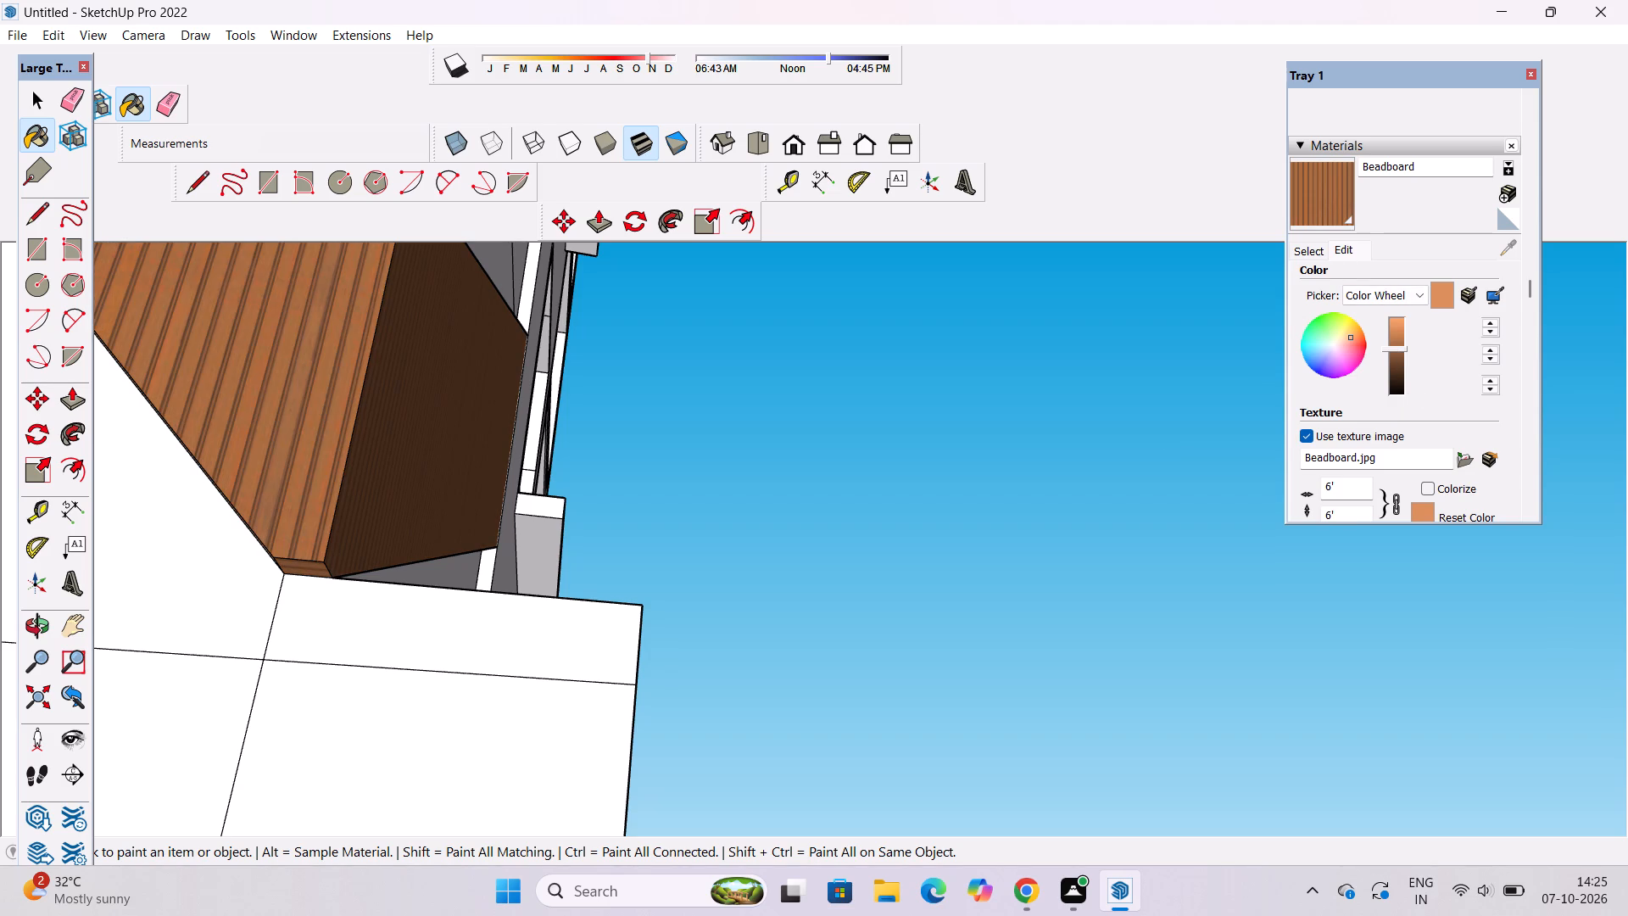
pyautogui.press('Return')
pyautogui.press('o')
pyautogui.click(40, 623)
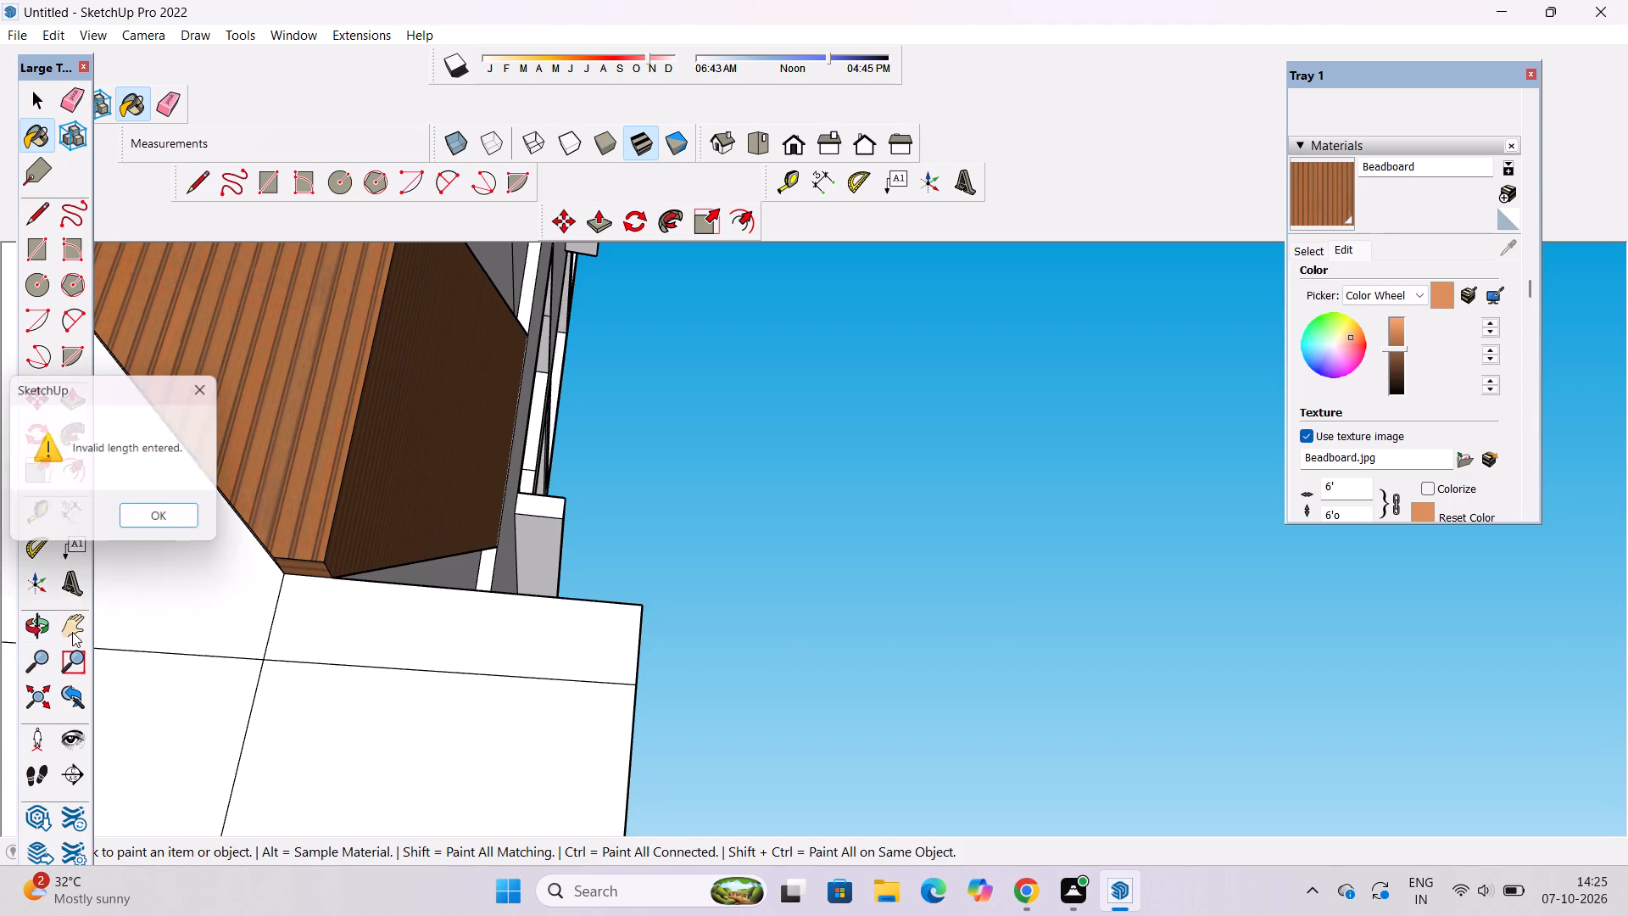
pyautogui.click(211, 392)
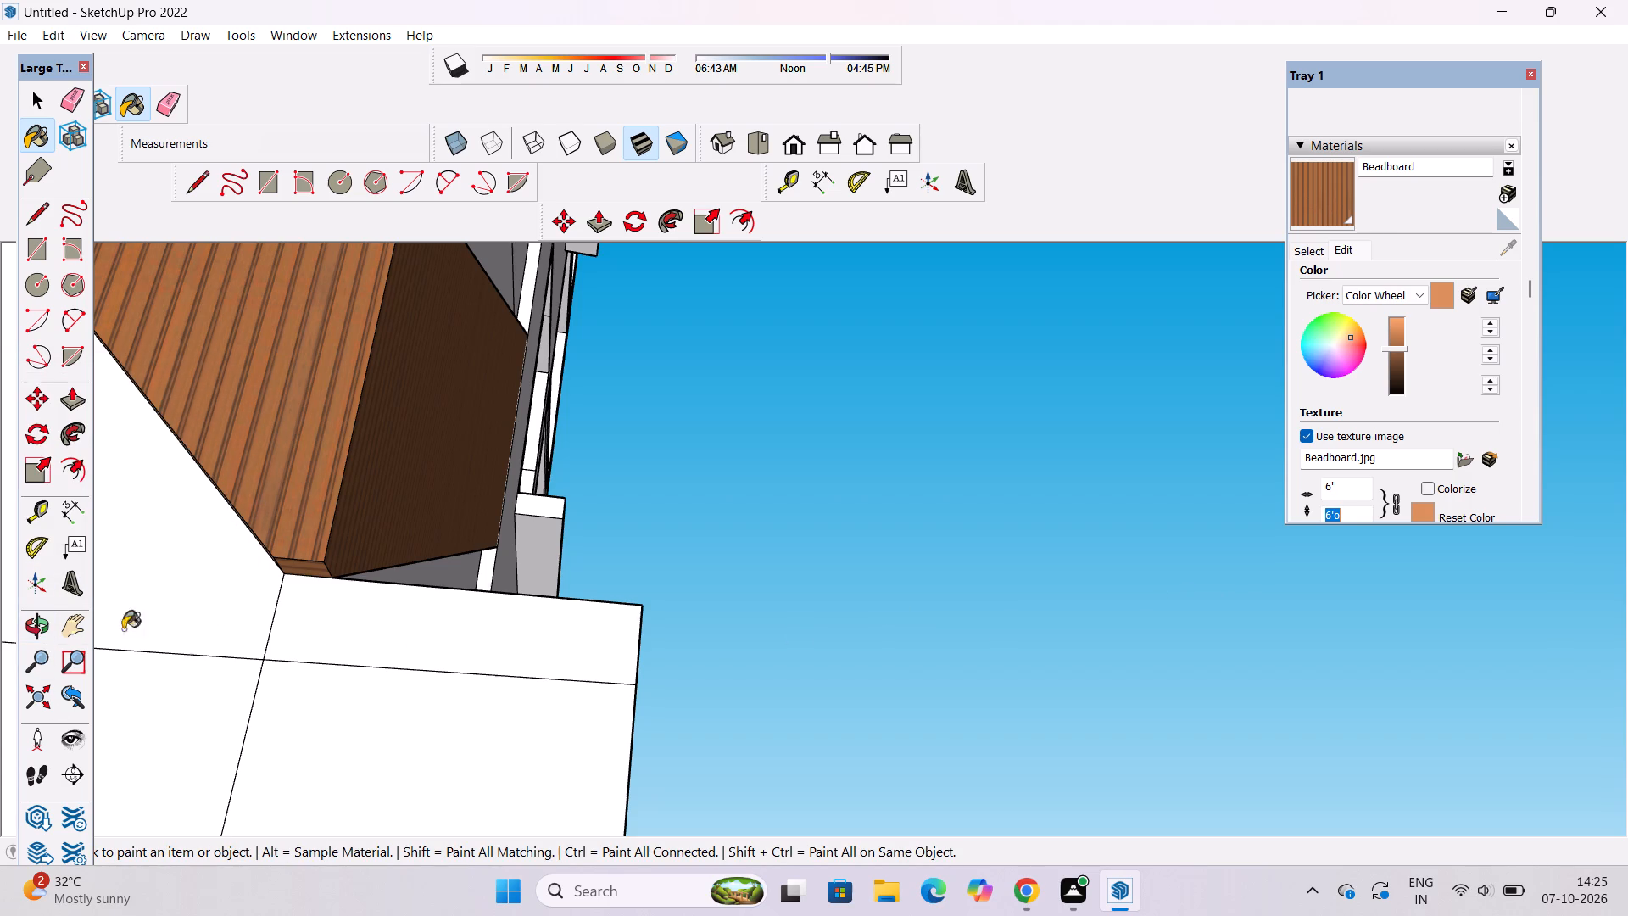
# Examine the Beadboard band on the stair-tower corner from the balcony side and the window side.
pyautogui.click(37, 625)
pyautogui.scroll(-12, 732, 649)
pyautogui.moveTo(703, 633); pyautogui.dragTo(532, 795)
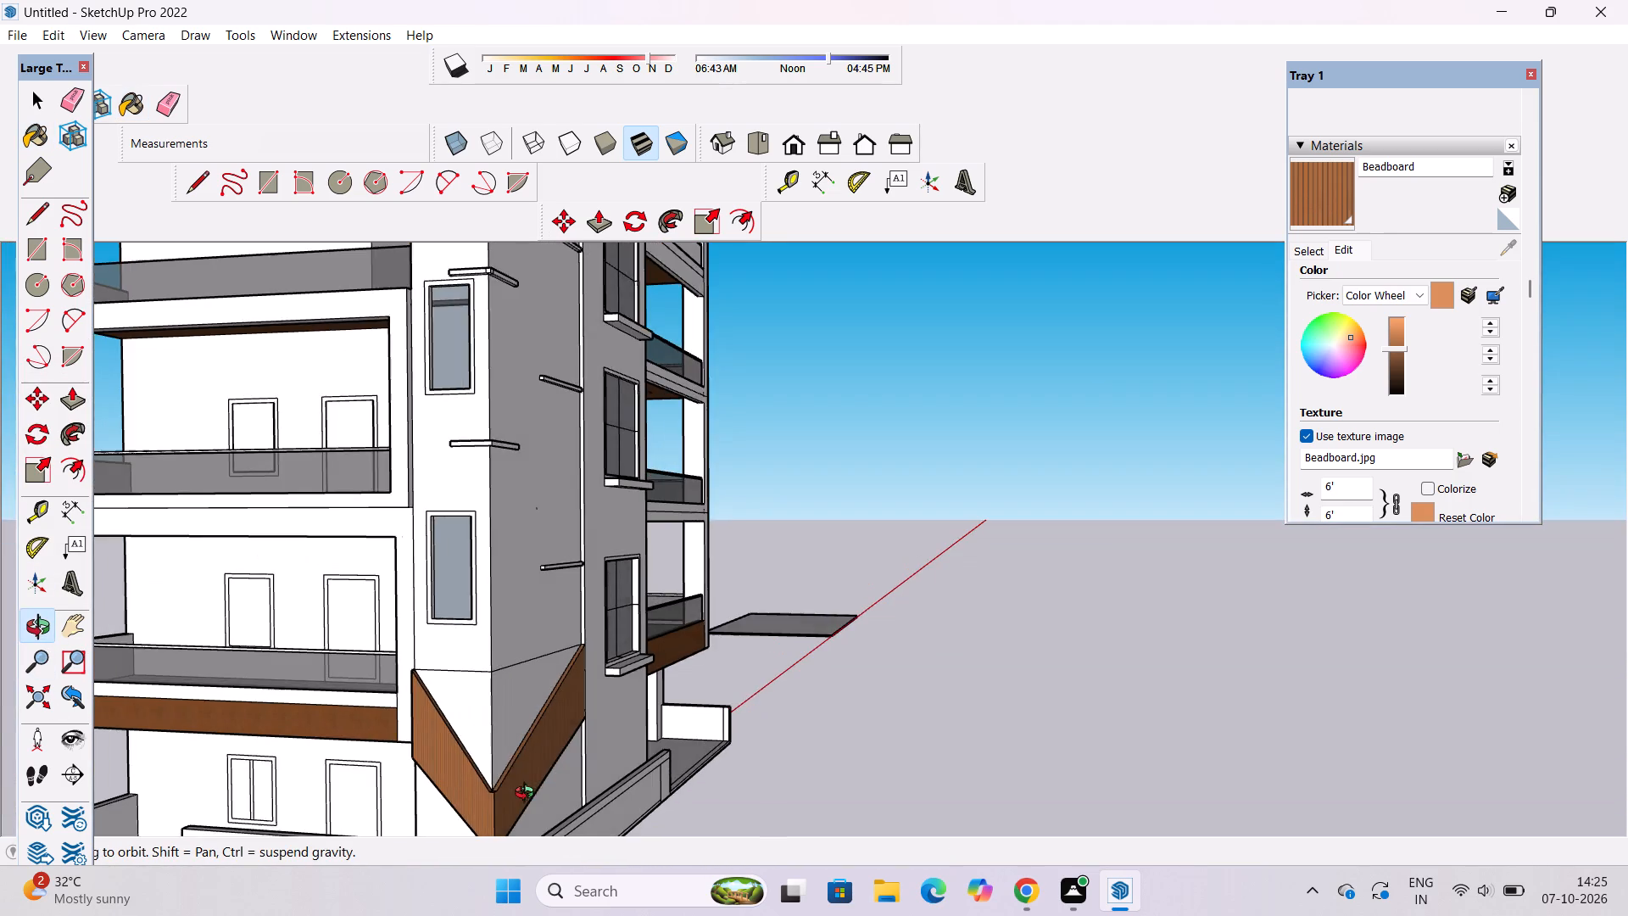
pyautogui.scroll(2, 517, 774)
pyautogui.keyDown('shift'); pyautogui.moveTo(516, 771); pyautogui.dragTo(633, 704); pyautogui.keyUp('shift')
pyautogui.moveTo(633, 704); pyautogui.dragTo(384, 738)
pyautogui.scroll(10, 384, 723)
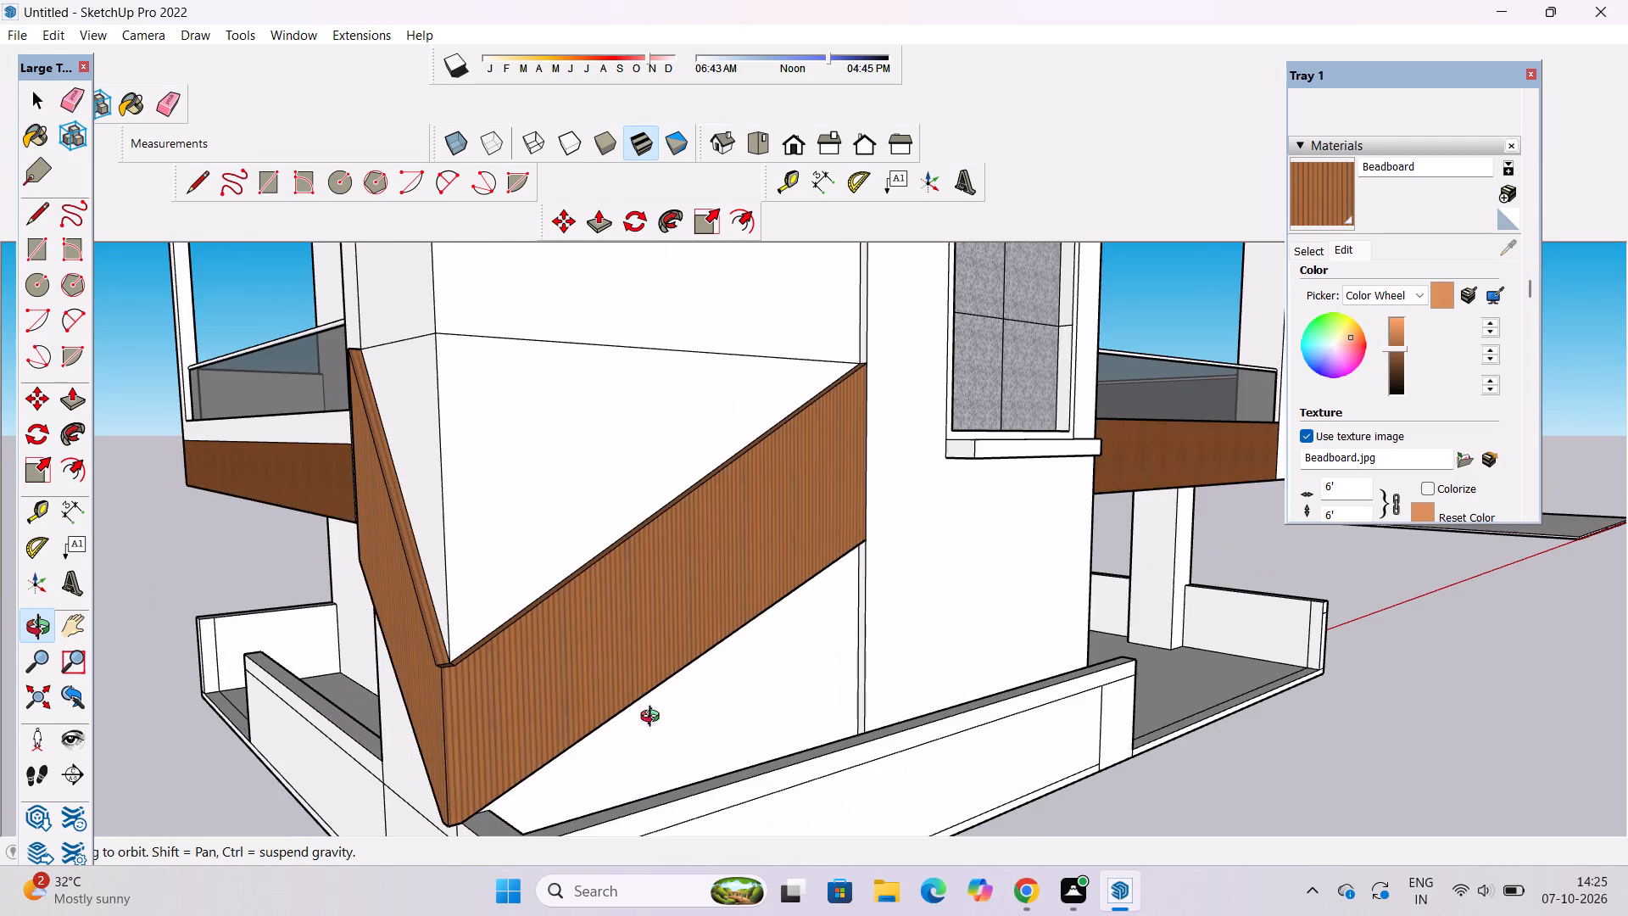
pyautogui.scroll(15, 544, 708)
pyautogui.scroll(-12, 544, 708)
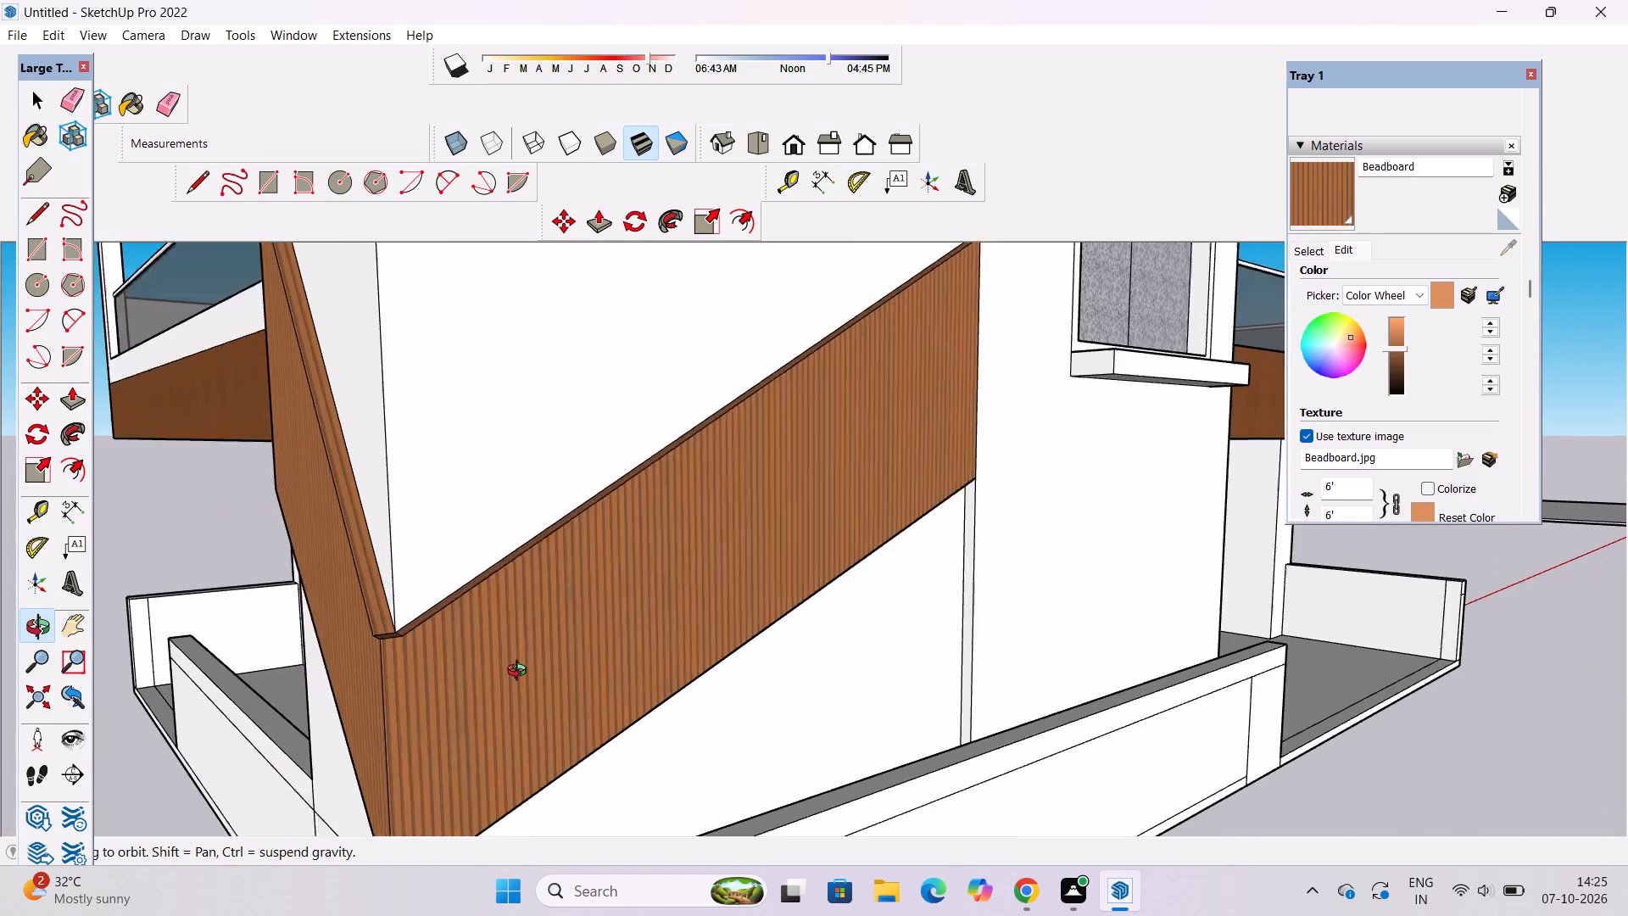
pyautogui.scroll(-2, 521, 673)
pyautogui.keyDown('shift'); pyautogui.moveTo(493, 682); pyautogui.dragTo(715, 746); pyautogui.keyUp('shift')
pyautogui.moveTo(521, 781); pyautogui.dragTo(748, 746)
pyautogui.scroll(-5, 748, 746)
pyautogui.moveTo(739, 744); pyautogui.dragTo(644, 740)
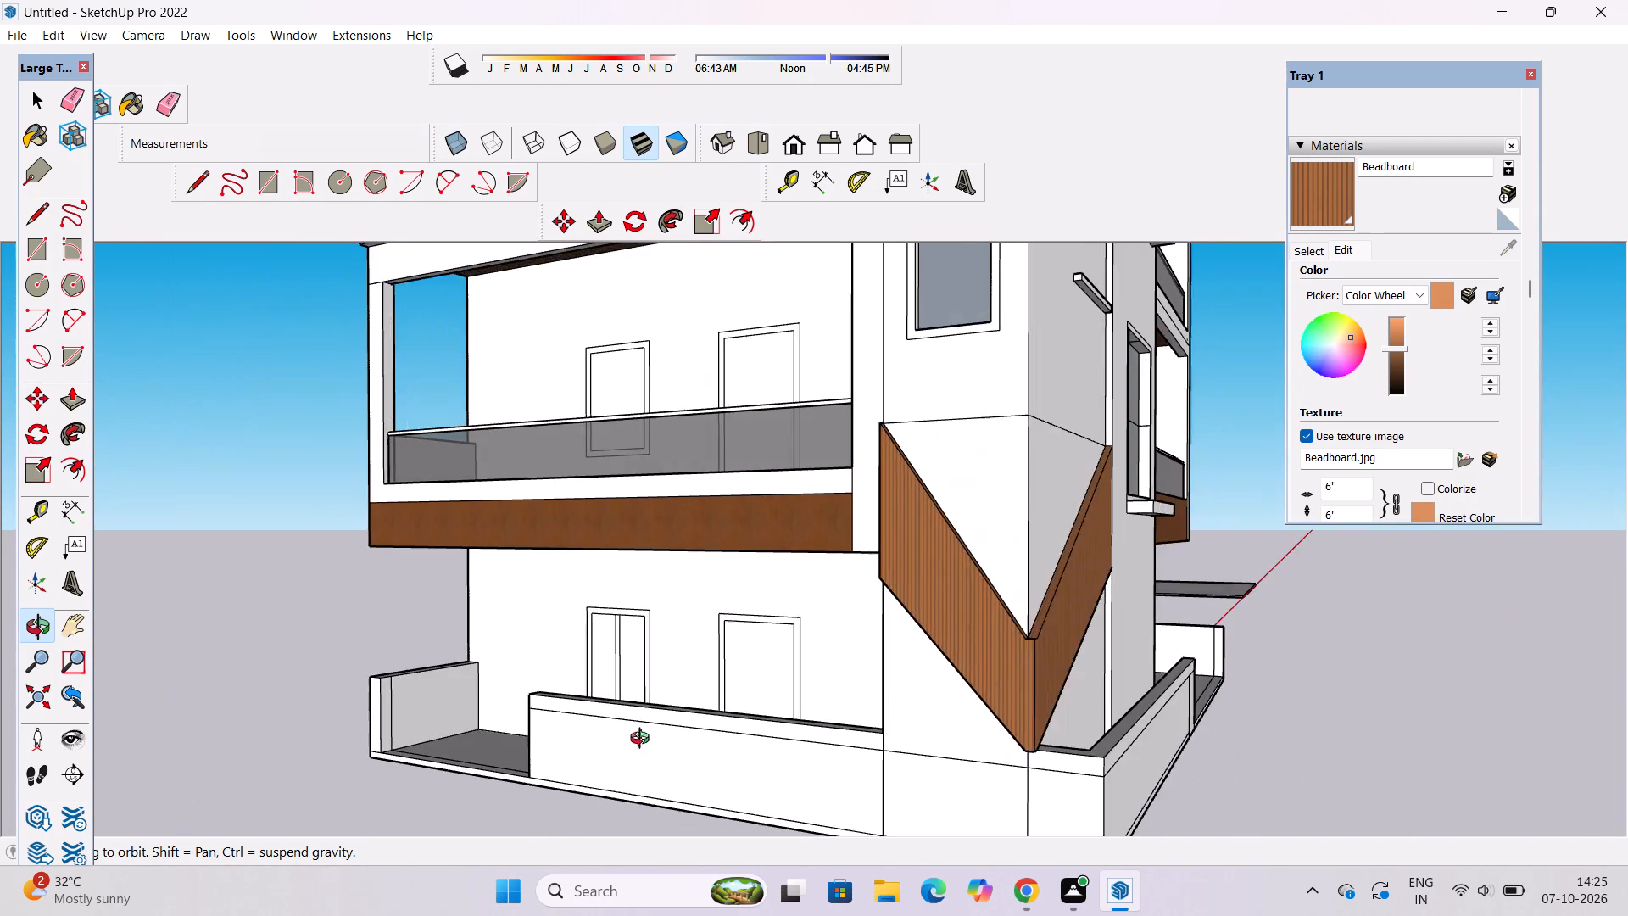
pyautogui.moveTo(644, 740); pyautogui.dragTo(644, 741)
pyautogui.moveTo(775, 721); pyautogui.dragTo(569, 720)
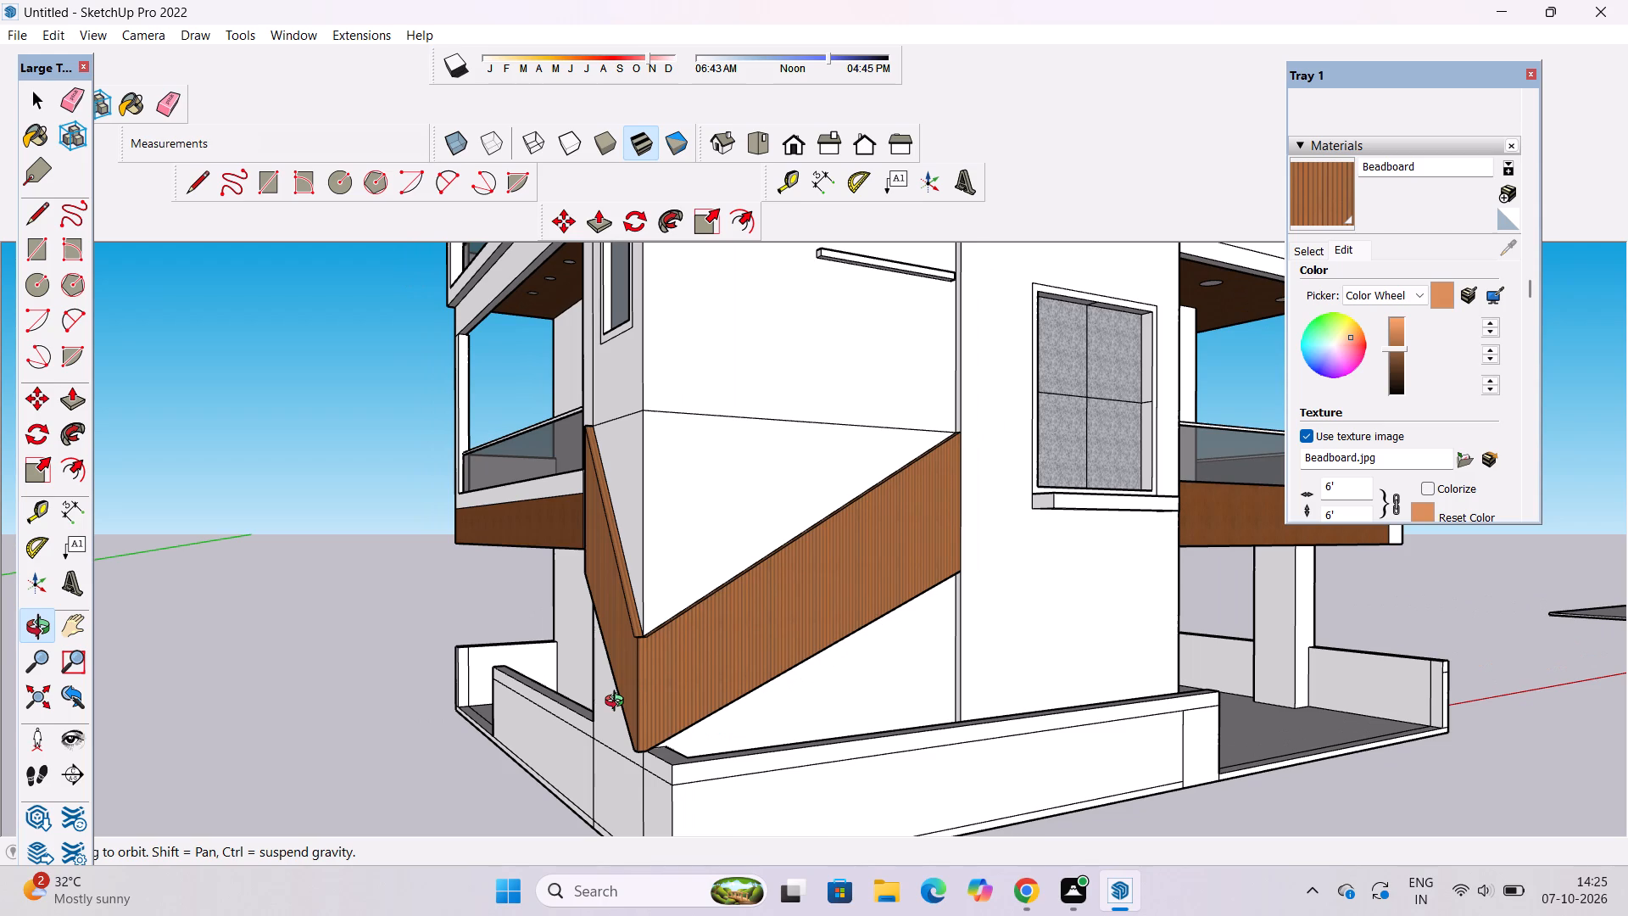
pyautogui.scroll(-4, 618, 703)
pyautogui.keyDown('shift'); pyautogui.moveTo(623, 716); pyautogui.dragTo(634, 692); pyautogui.keyUp('shift')
pyautogui.moveTo(636, 691); pyautogui.dragTo(598, 712)
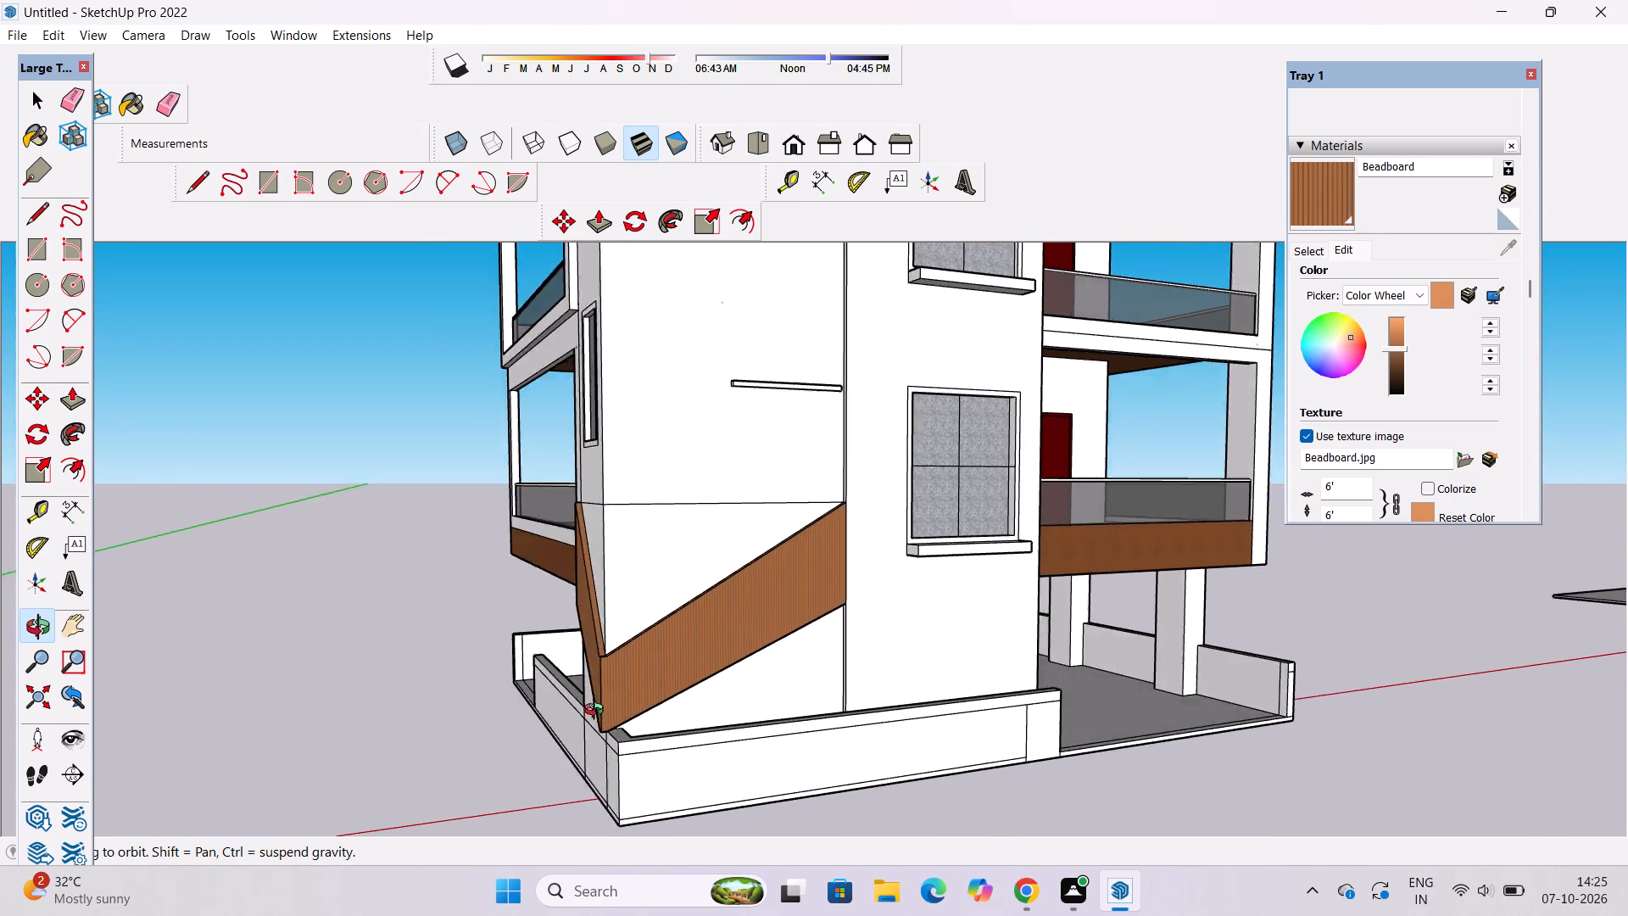
pyautogui.moveTo(598, 712); pyautogui.dragTo(533, 734)
pyautogui.scroll(-4, 536, 725)
pyautogui.keyDown('shift'); pyautogui.moveTo(539, 734); pyautogui.dragTo(587, 691); pyautogui.keyUp('shift')
pyautogui.keyDown('shift'); pyautogui.moveTo(694, 667); pyautogui.dragTo(627, 718); pyautogui.keyUp('shift')
pyautogui.scroll(-3, 627, 718)
pyautogui.moveTo(623, 760); pyautogui.dragTo(743, 692)
pyautogui.moveTo(743, 710); pyautogui.dragTo(743, 699)
# Erase the vertical lines dividing the compound wall's outer face below the Beadboard band on the balcony side.
pyautogui.scroll(6, 743, 694)
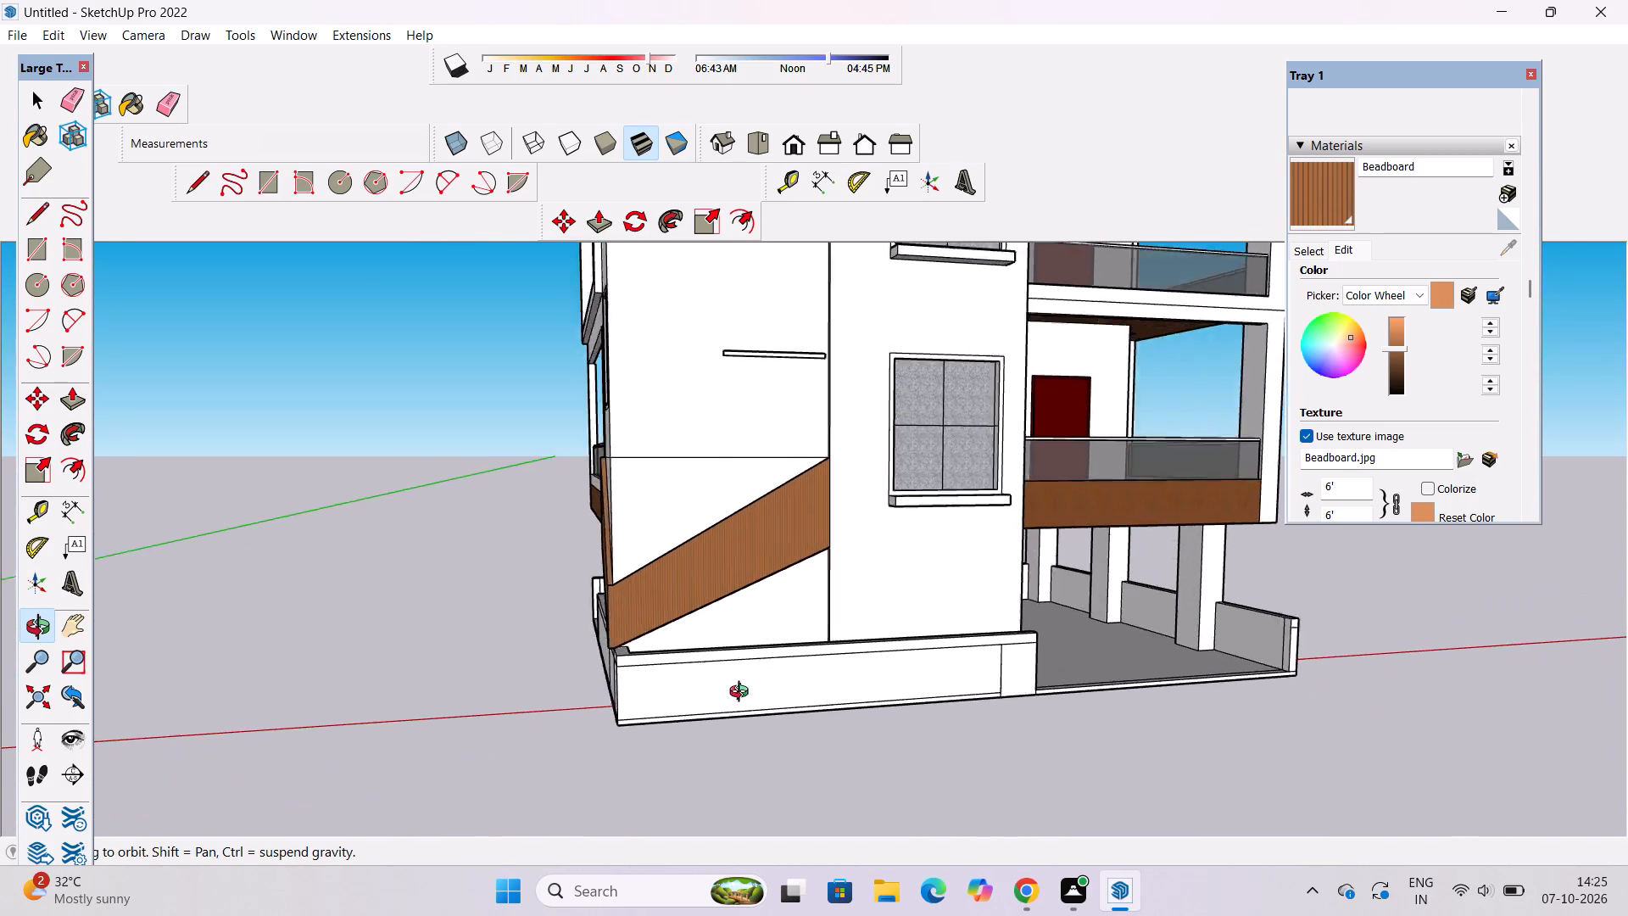
pyautogui.scroll(1, 743, 694)
pyautogui.scroll(4, 672, 720)
pyautogui.moveTo(567, 739); pyautogui.dragTo(944, 745)
pyautogui.moveTo(944, 745); pyautogui.dragTo(779, 749)
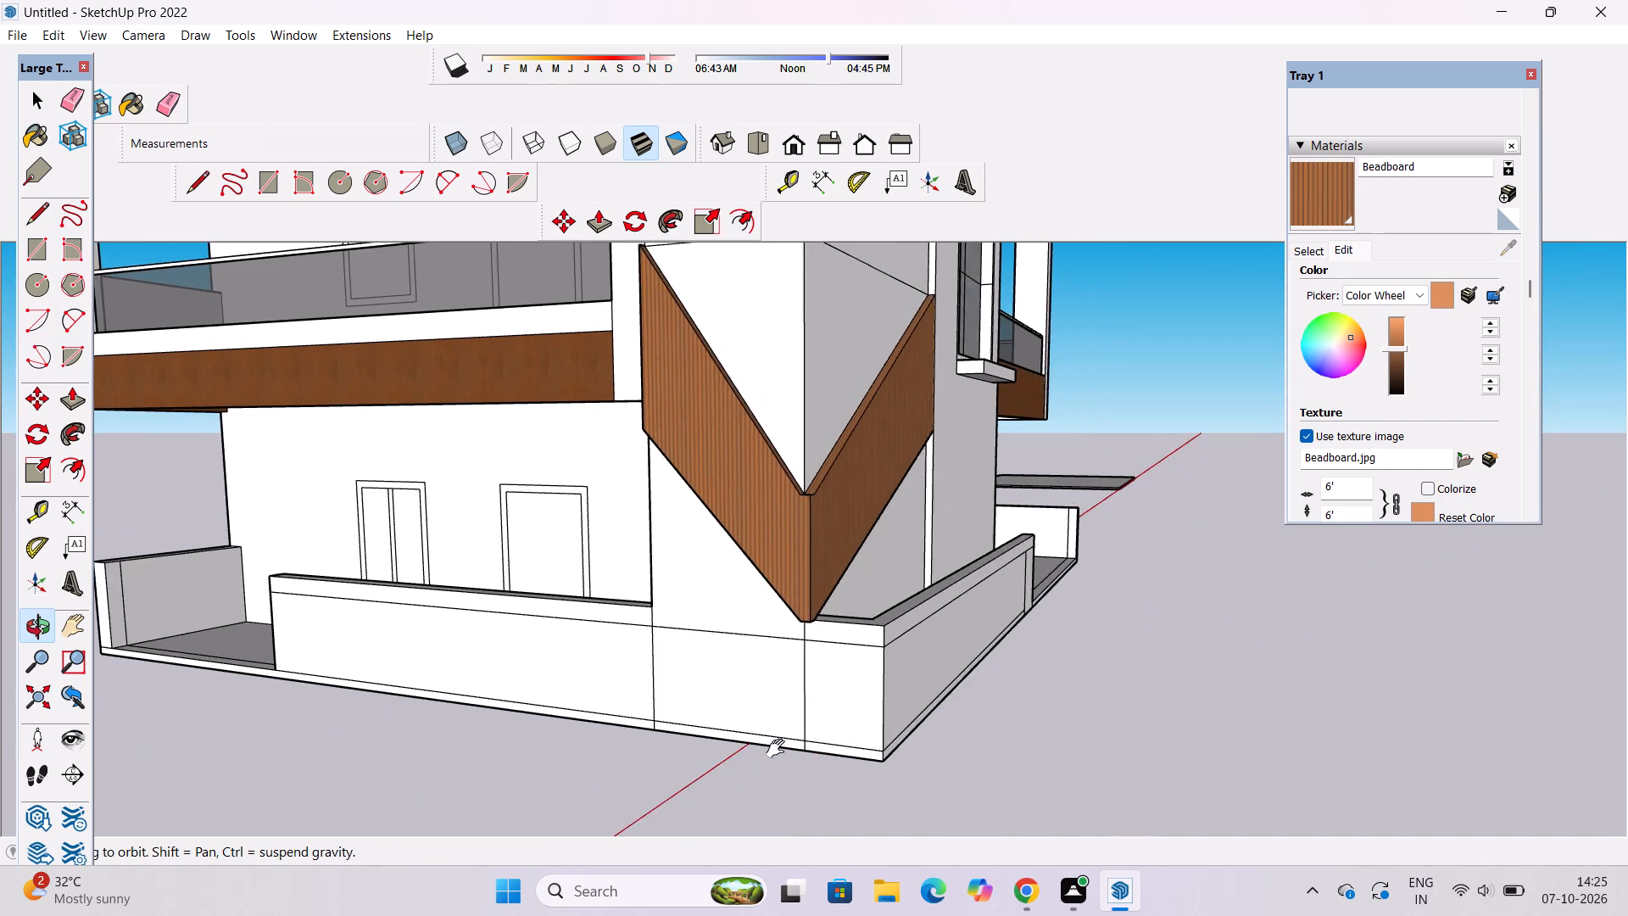
pyautogui.moveTo(779, 749); pyautogui.dragTo(861, 749)
pyautogui.keyDown('shift'); pyautogui.moveTo(861, 749); pyautogui.dragTo(824, 751); pyautogui.keyUp('shift')
pyautogui.press('e')
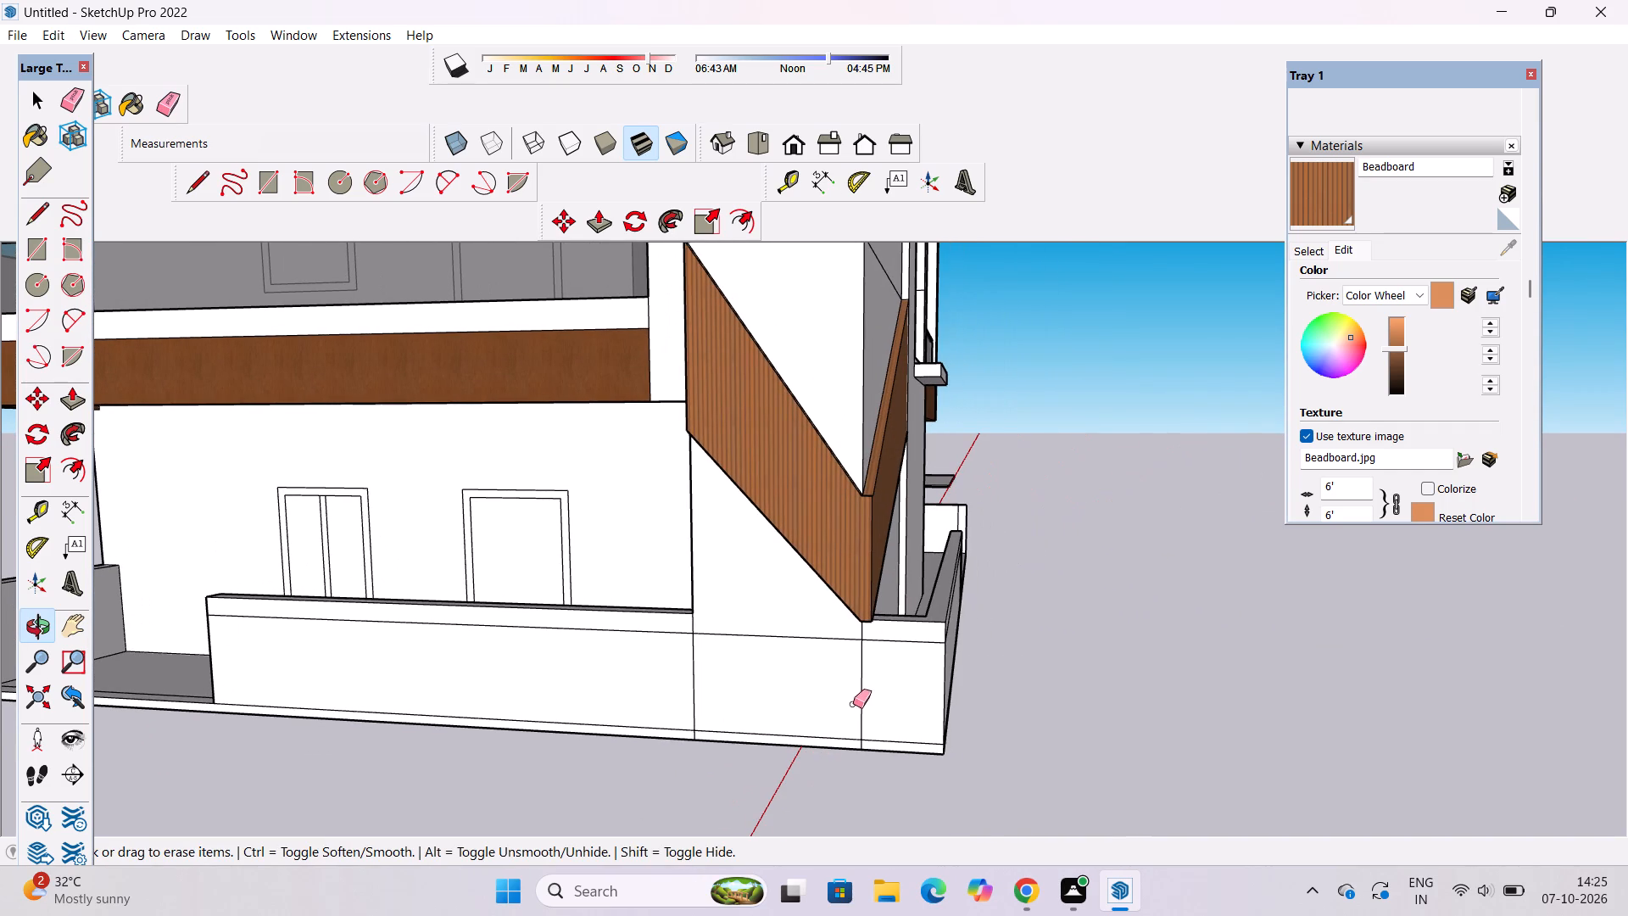
pyautogui.moveTo(872, 680); pyautogui.dragTo(856, 698)
pyautogui.moveTo(702, 677); pyautogui.dragTo(686, 688)
pyautogui.moveTo(710, 672); pyautogui.dragTo(692, 704)
pyautogui.scroll(11, 694, 737)
pyautogui.click(696, 732)
pyautogui.scroll(-7, 525, 737)
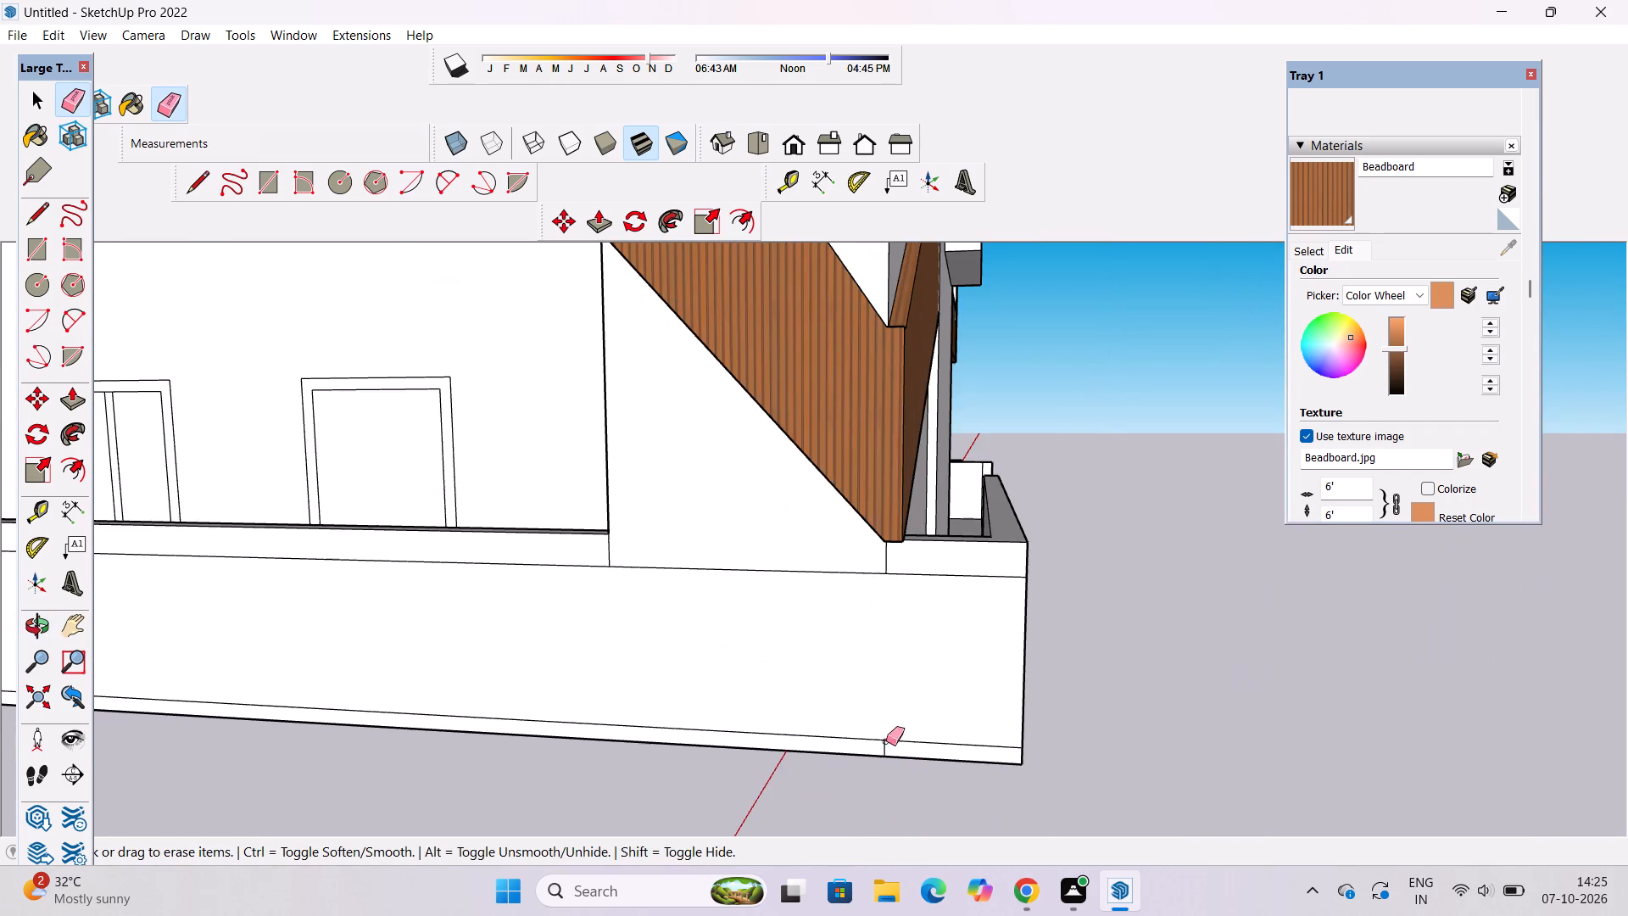
pyautogui.scroll(6, 943, 769)
pyautogui.click(840, 732)
# Draw a line about 17' long along the compound wall's top edge, from the tower edge to the Beadboard band's lowest corner.
pyautogui.press('o')
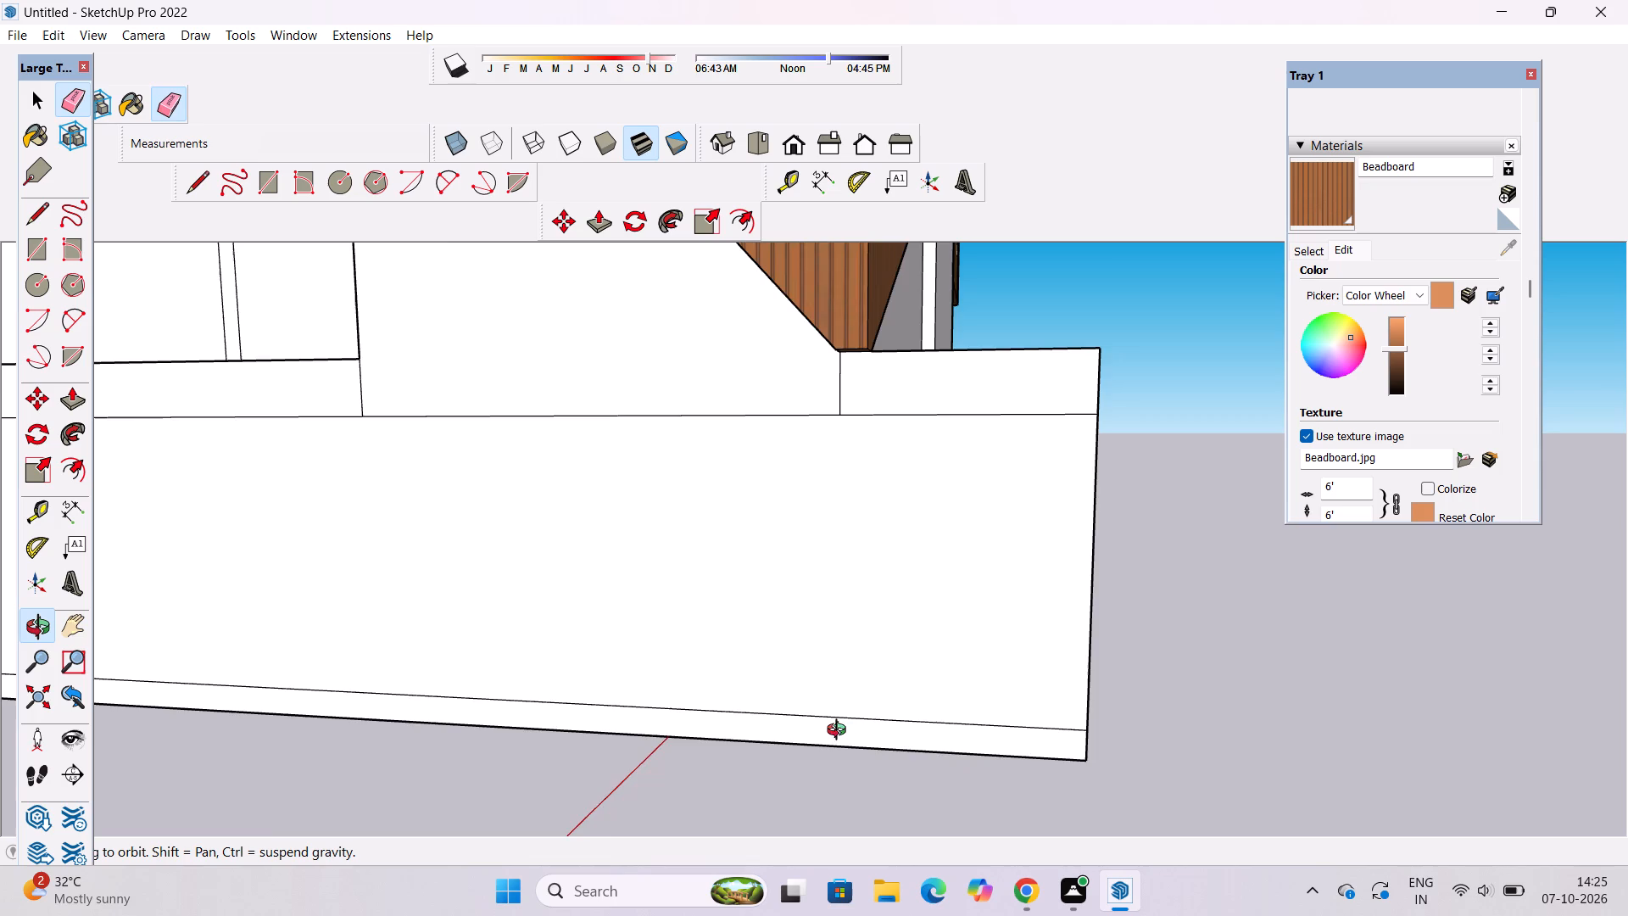
pyautogui.scroll(-5, 848, 723)
pyautogui.moveTo(1071, 693); pyautogui.dragTo(734, 736)
pyautogui.scroll(-5, 806, 724)
pyautogui.moveTo(876, 730); pyautogui.dragTo(850, 738)
pyautogui.moveTo(866, 710); pyautogui.dragTo(845, 712)
pyautogui.moveTo(668, 717); pyautogui.dragTo(1114, 729)
pyautogui.keyDown('shift'); pyautogui.moveTo(1100, 724); pyautogui.dragTo(934, 793); pyautogui.keyUp('shift')
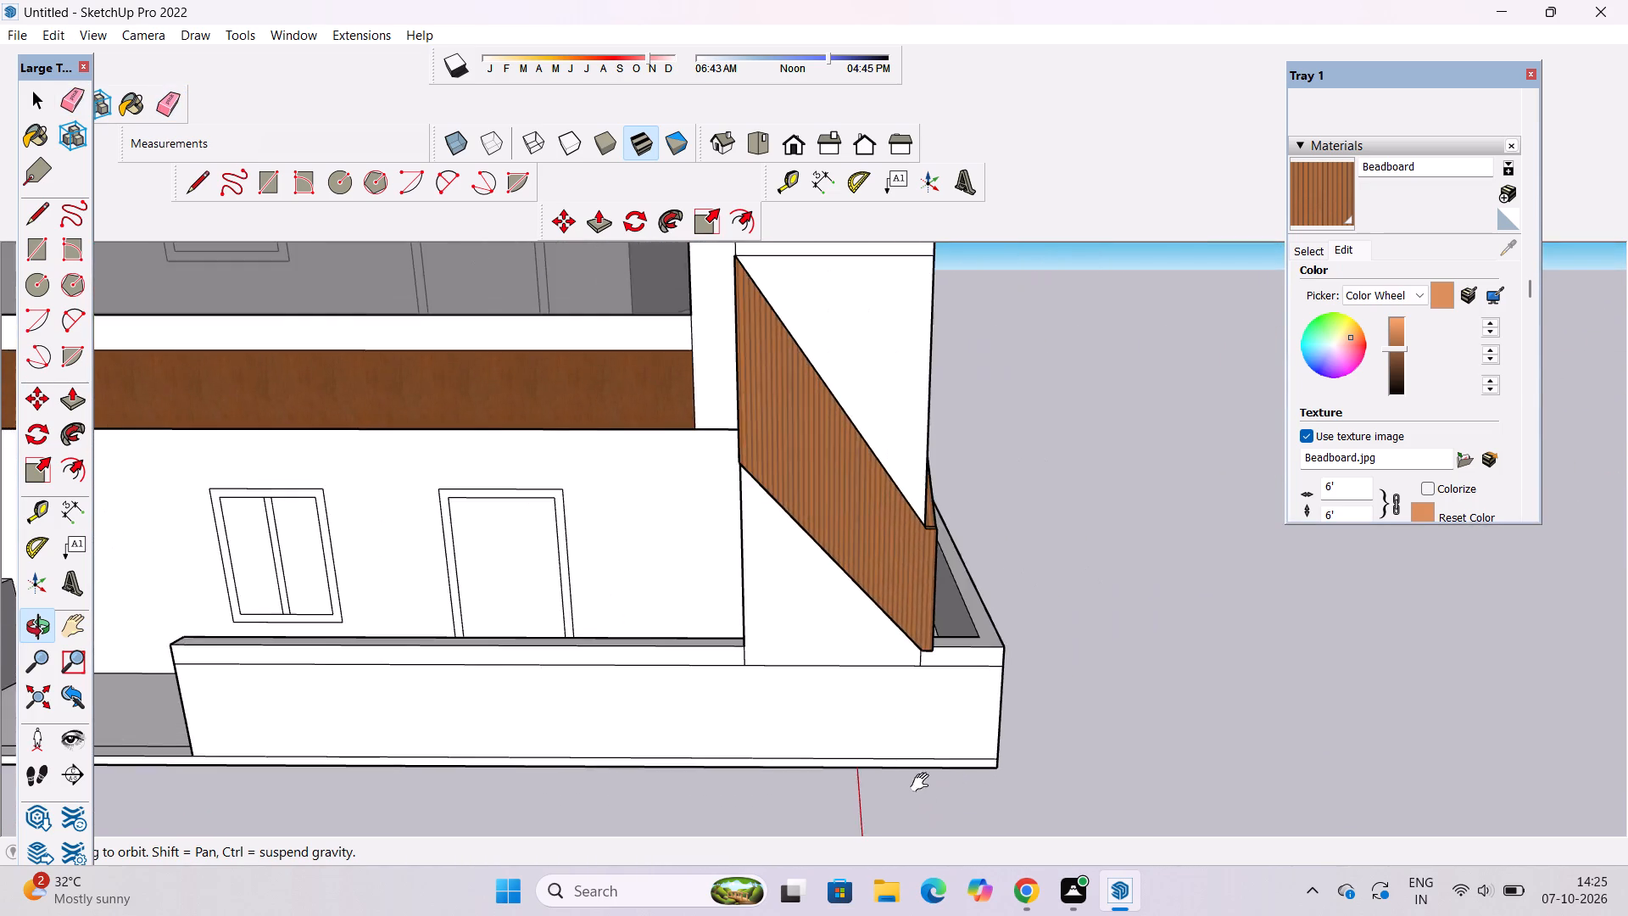
pyautogui.scroll(4, 890, 716)
pyautogui.keyDown('shift'); pyautogui.moveTo(870, 724); pyautogui.dragTo(843, 750); pyautogui.keyUp('shift')
pyautogui.moveTo(842, 751); pyautogui.dragTo(845, 728)
pyautogui.press('l')
pyautogui.scroll(2, 850, 706)
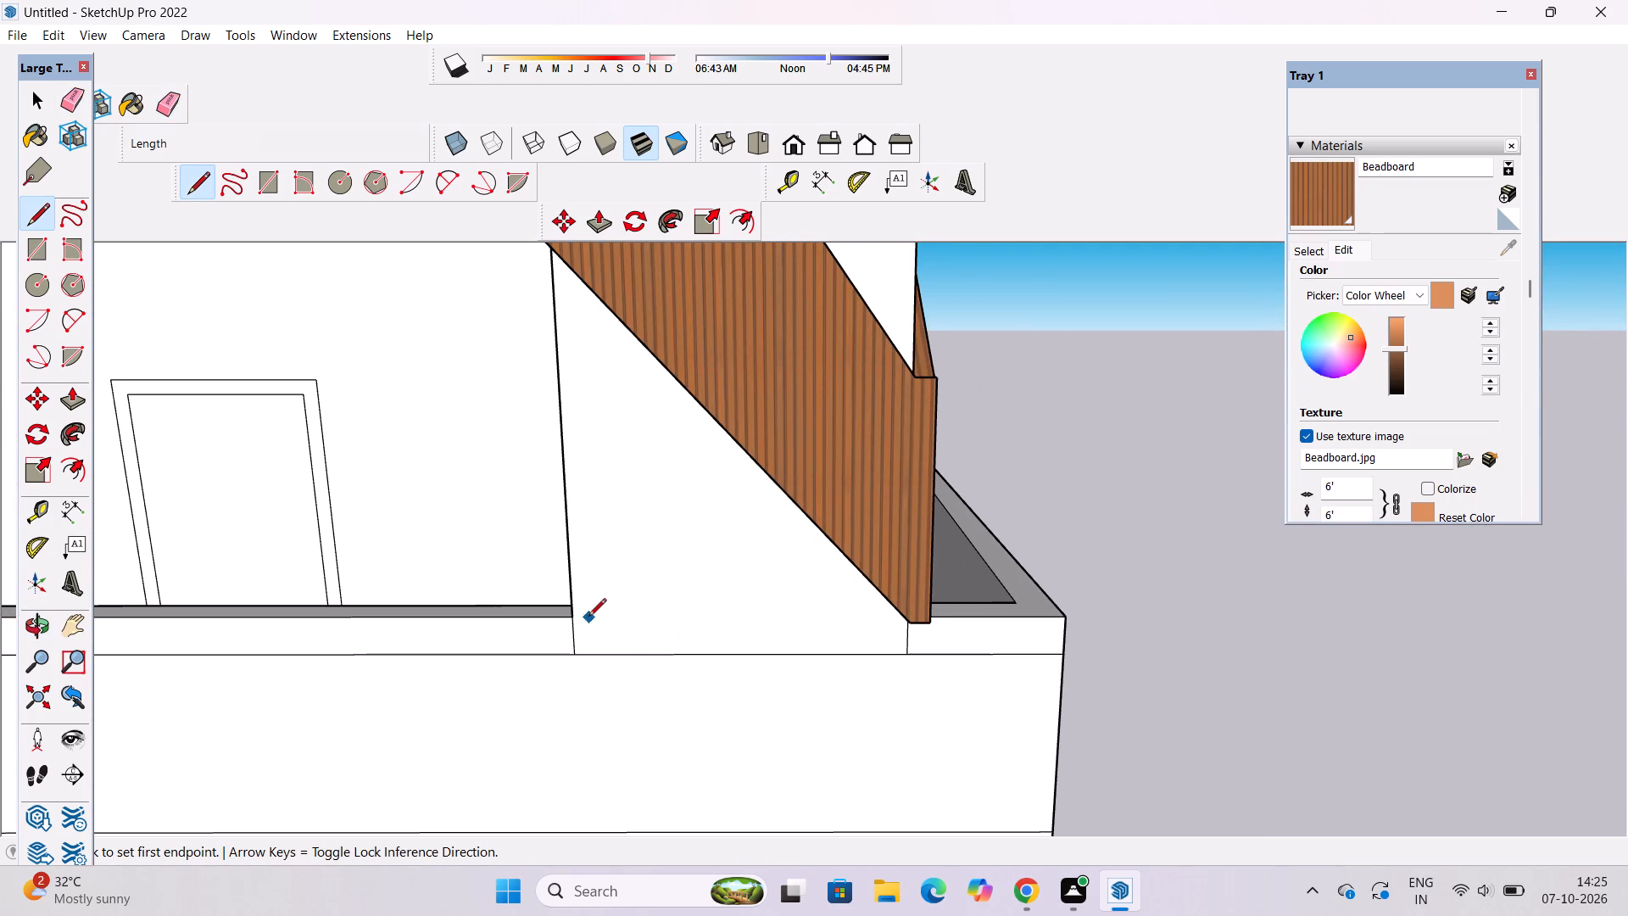
pyautogui.click(567, 624)
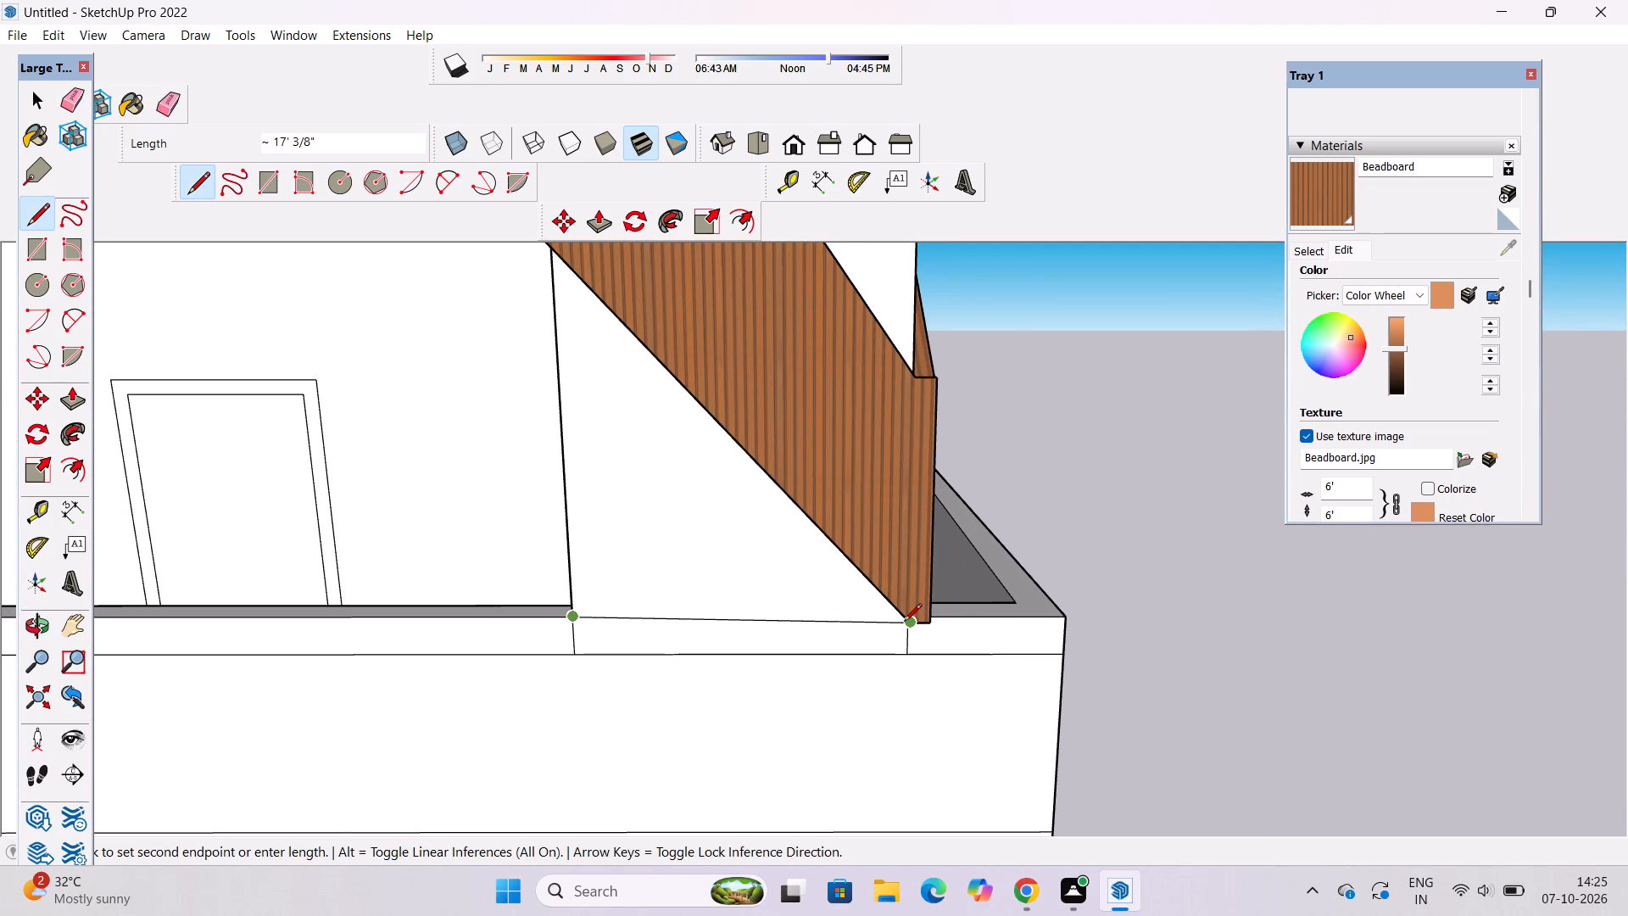
pyautogui.scroll(16, 900, 607)
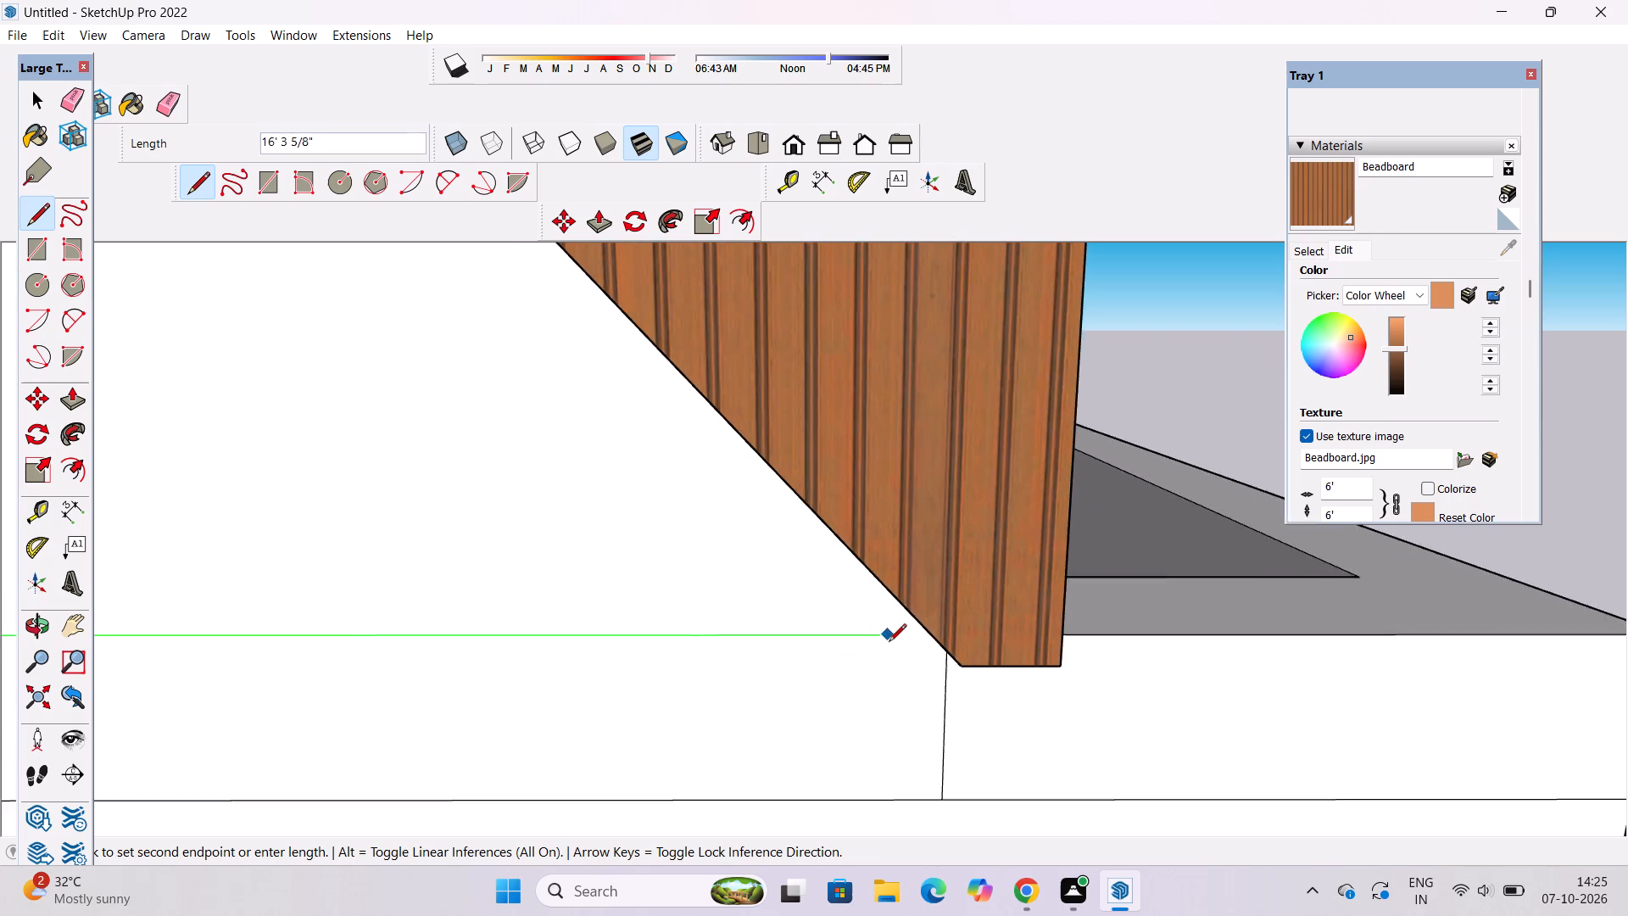
pyautogui.scroll(18, 889, 643)
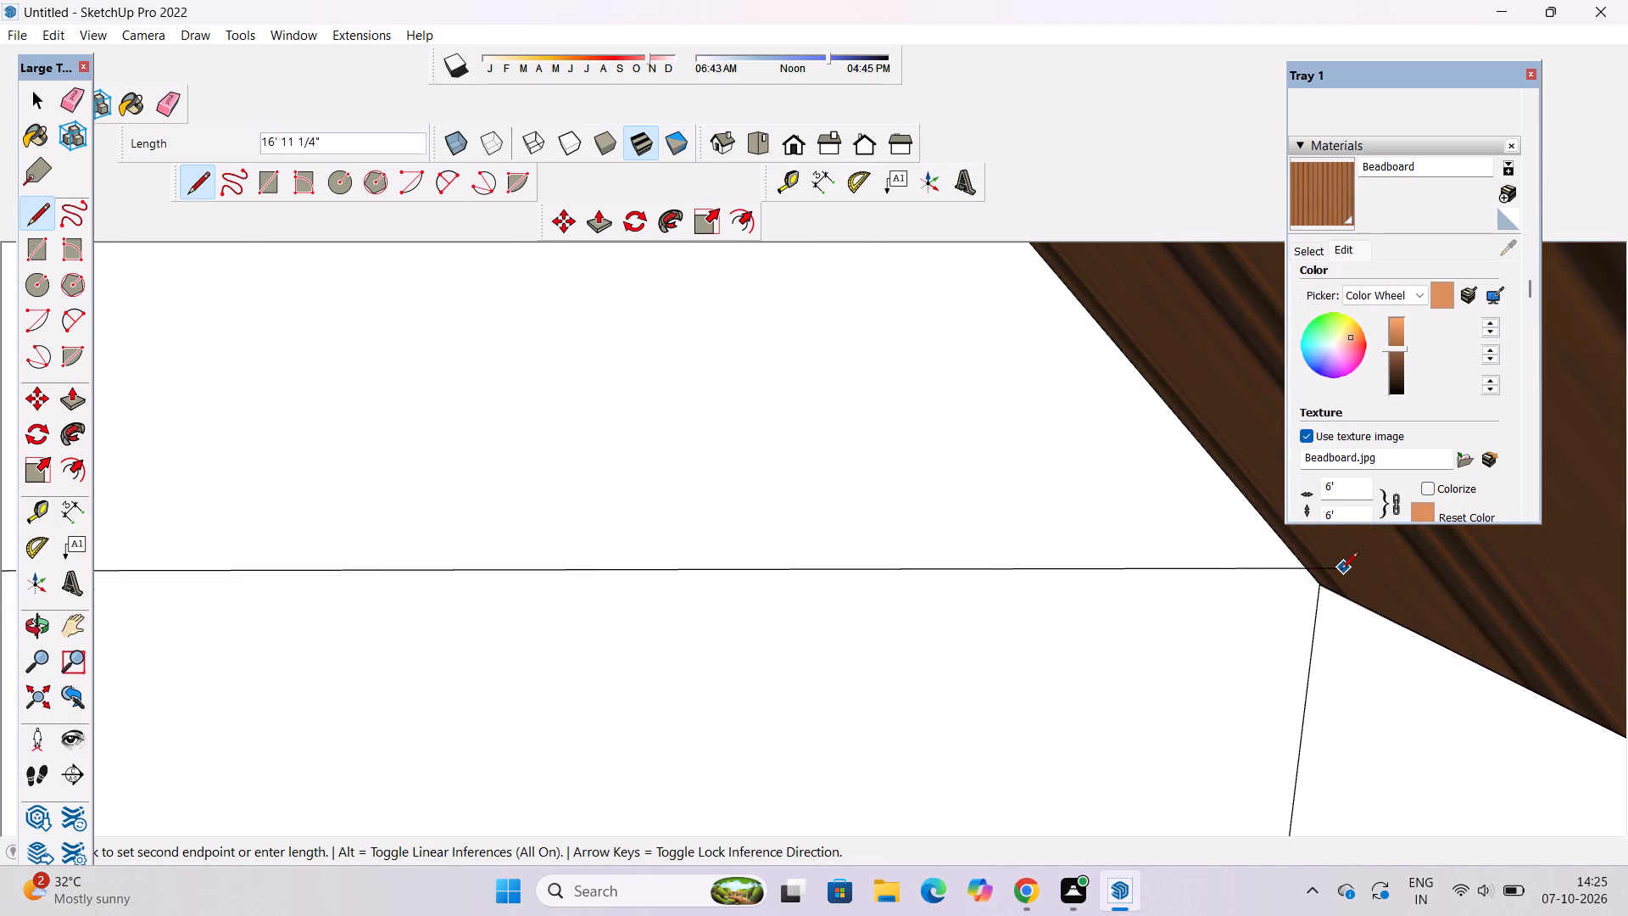
pyautogui.click(1319, 580)
pyautogui.press('space')
# Erase the two short vertical lines crossing the compound wall's cap strip beneath the Beadboard band.
pyautogui.write('o')
pyautogui.scroll(-20, 804, 621)
pyautogui.scroll(-10, 804, 621)
pyautogui.moveTo(970, 648); pyautogui.dragTo(920, 661)
pyautogui.keyDown('shift'); pyautogui.moveTo(900, 664); pyautogui.dragTo(1146, 572); pyautogui.keyUp('shift')
pyautogui.keyDown('shift'); pyautogui.moveTo(1096, 605); pyautogui.dragTo(1019, 651); pyautogui.keyUp('shift')
pyautogui.moveTo(985, 633); pyautogui.dragTo(1014, 595)
pyautogui.press('e')
pyautogui.click(1044, 562)
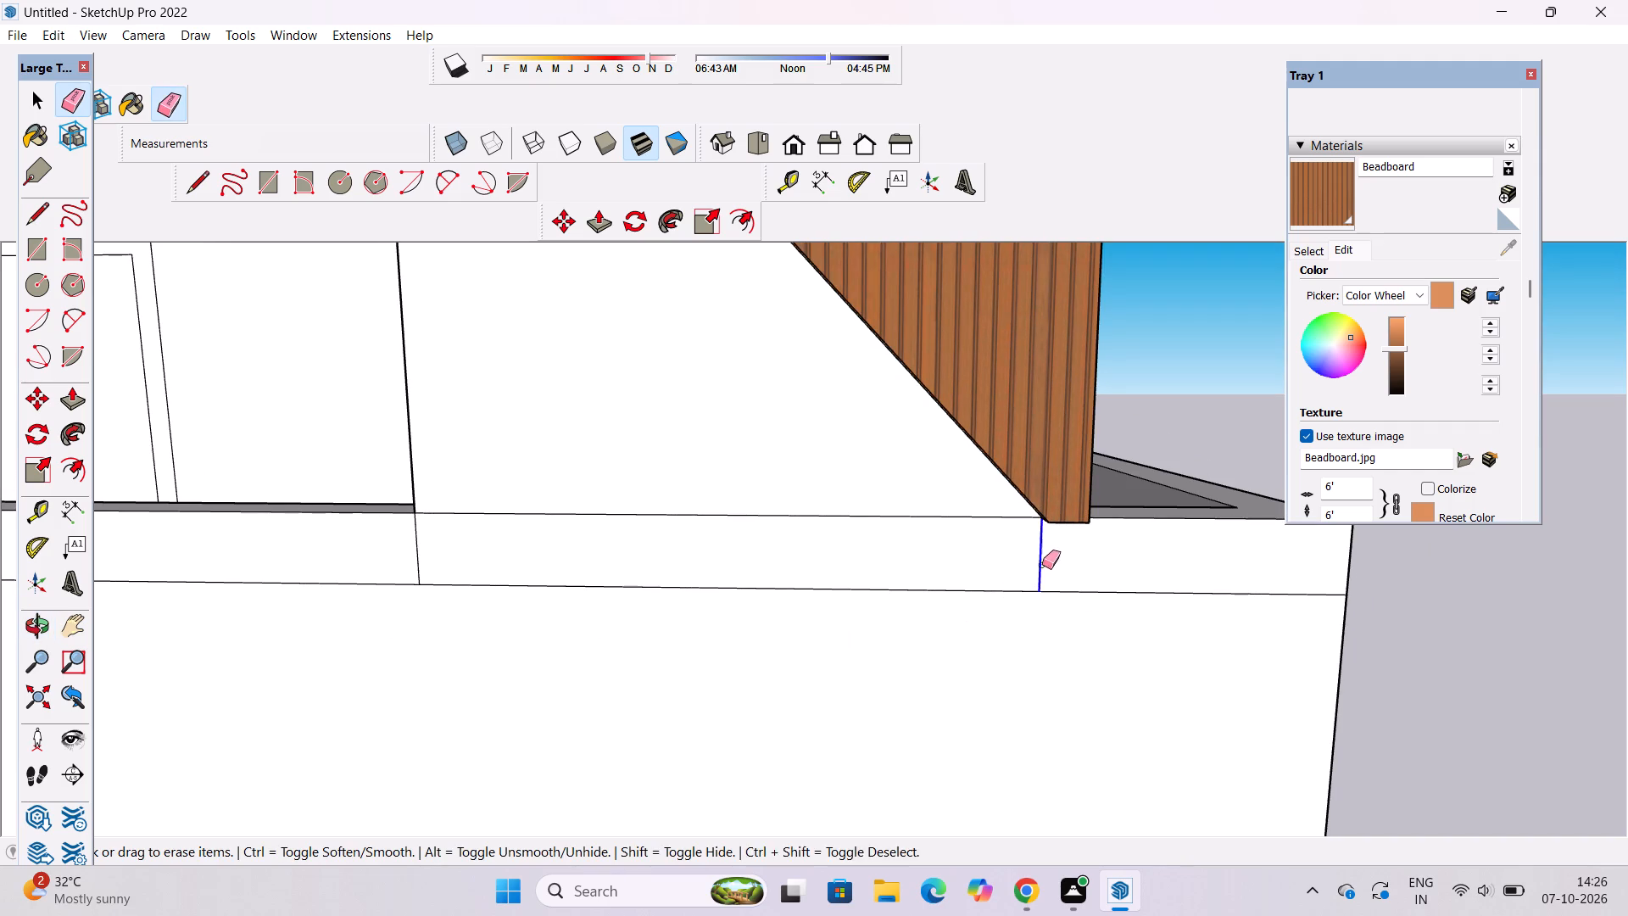
pyautogui.moveTo(440, 558); pyautogui.dragTo(424, 564)
pyautogui.click(418, 564)
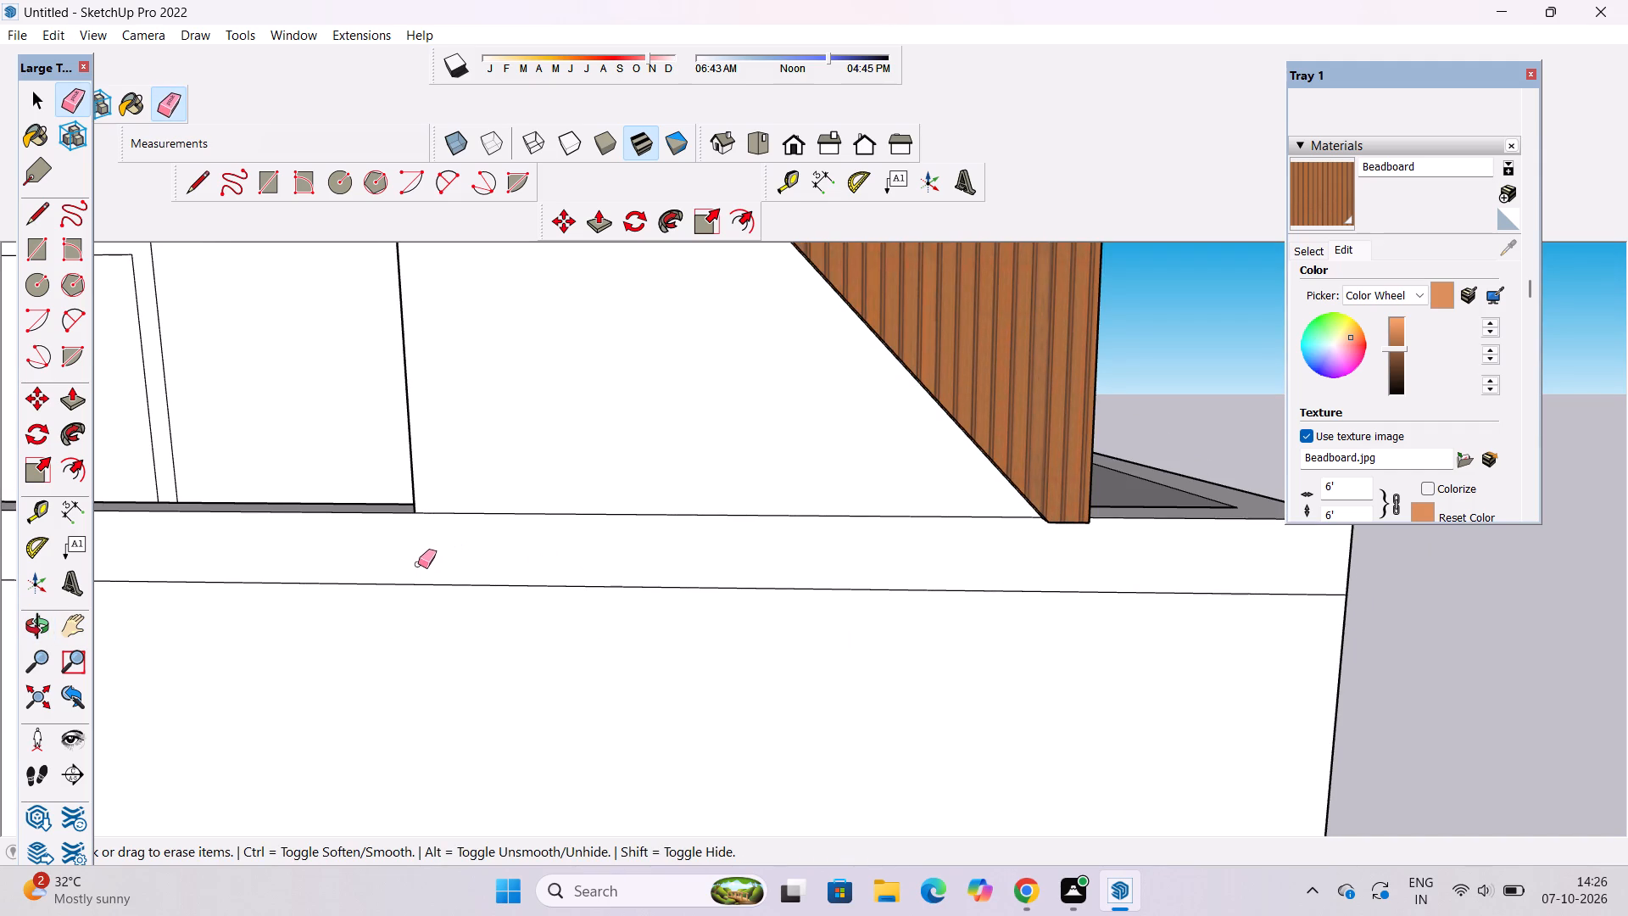
# Push/Pull the balcony-side cap strip of the compound wall outward by 1'.
pyautogui.press('space')
pyautogui.press('o')
pyautogui.scroll(-5, 738, 579)
pyautogui.moveTo(938, 589); pyautogui.dragTo(735, 644)
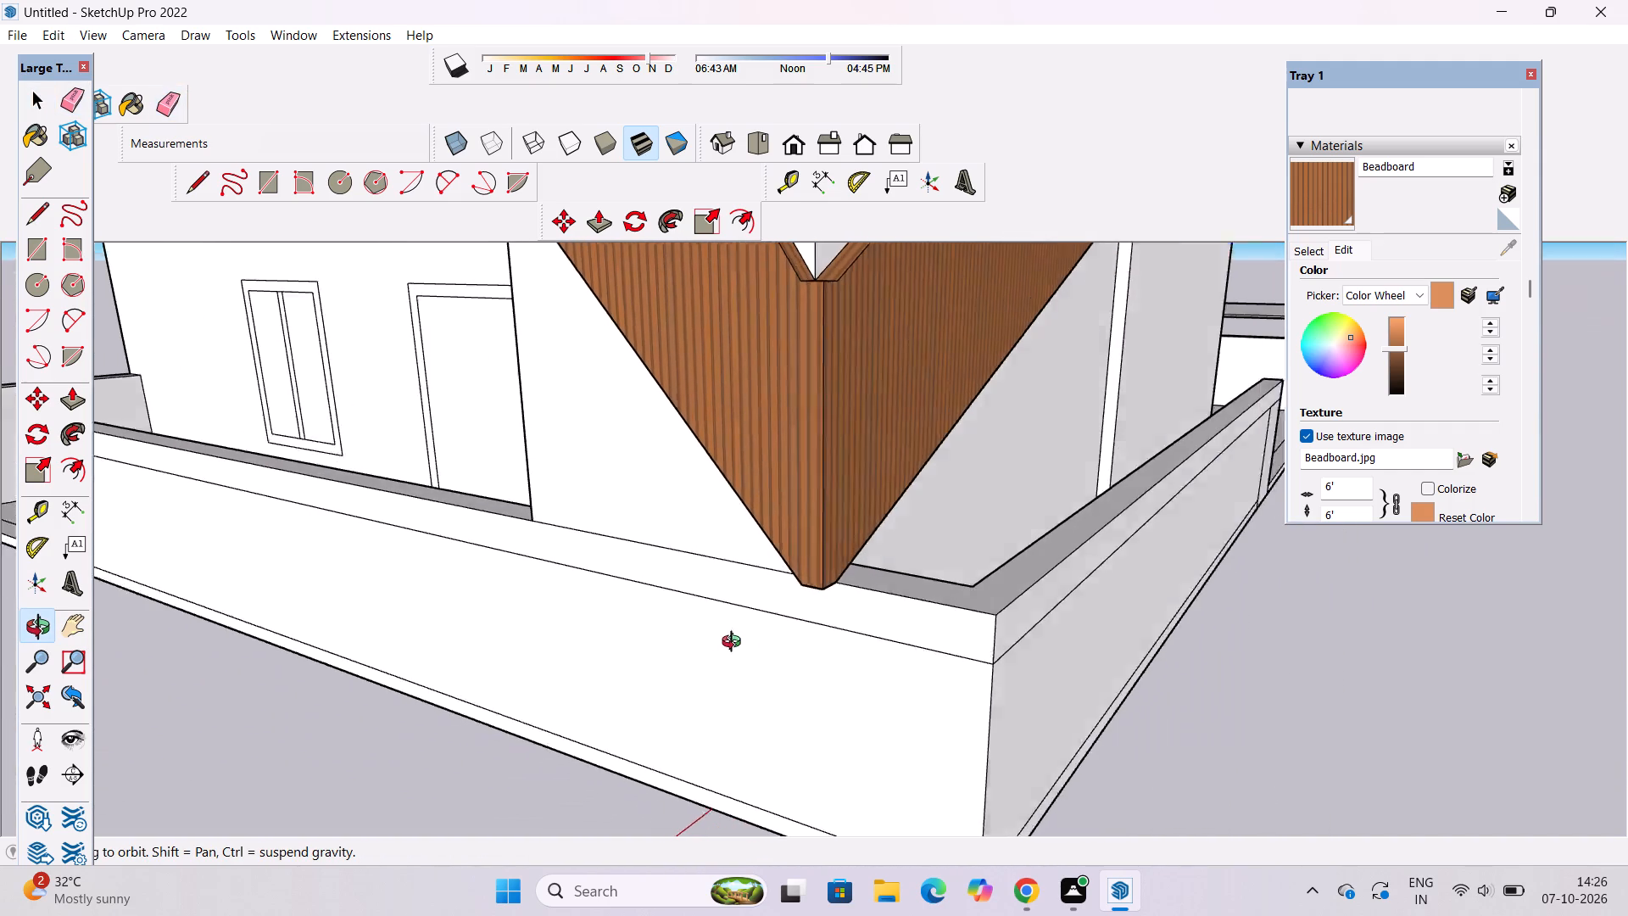
pyautogui.moveTo(735, 644); pyautogui.dragTo(733, 645)
pyautogui.moveTo(714, 651); pyautogui.dragTo(800, 621)
pyautogui.scroll(-3, 807, 617)
pyautogui.keyDown('shift'); pyautogui.moveTo(811, 617); pyautogui.dragTo(757, 664); pyautogui.keyUp('shift')
pyautogui.moveTo(750, 665); pyautogui.dragTo(744, 654)
pyautogui.press('space')
pyautogui.scroll(2, 922, 639)
pyautogui.click(922, 639)
pyautogui.press('p')
pyautogui.click(922, 639)
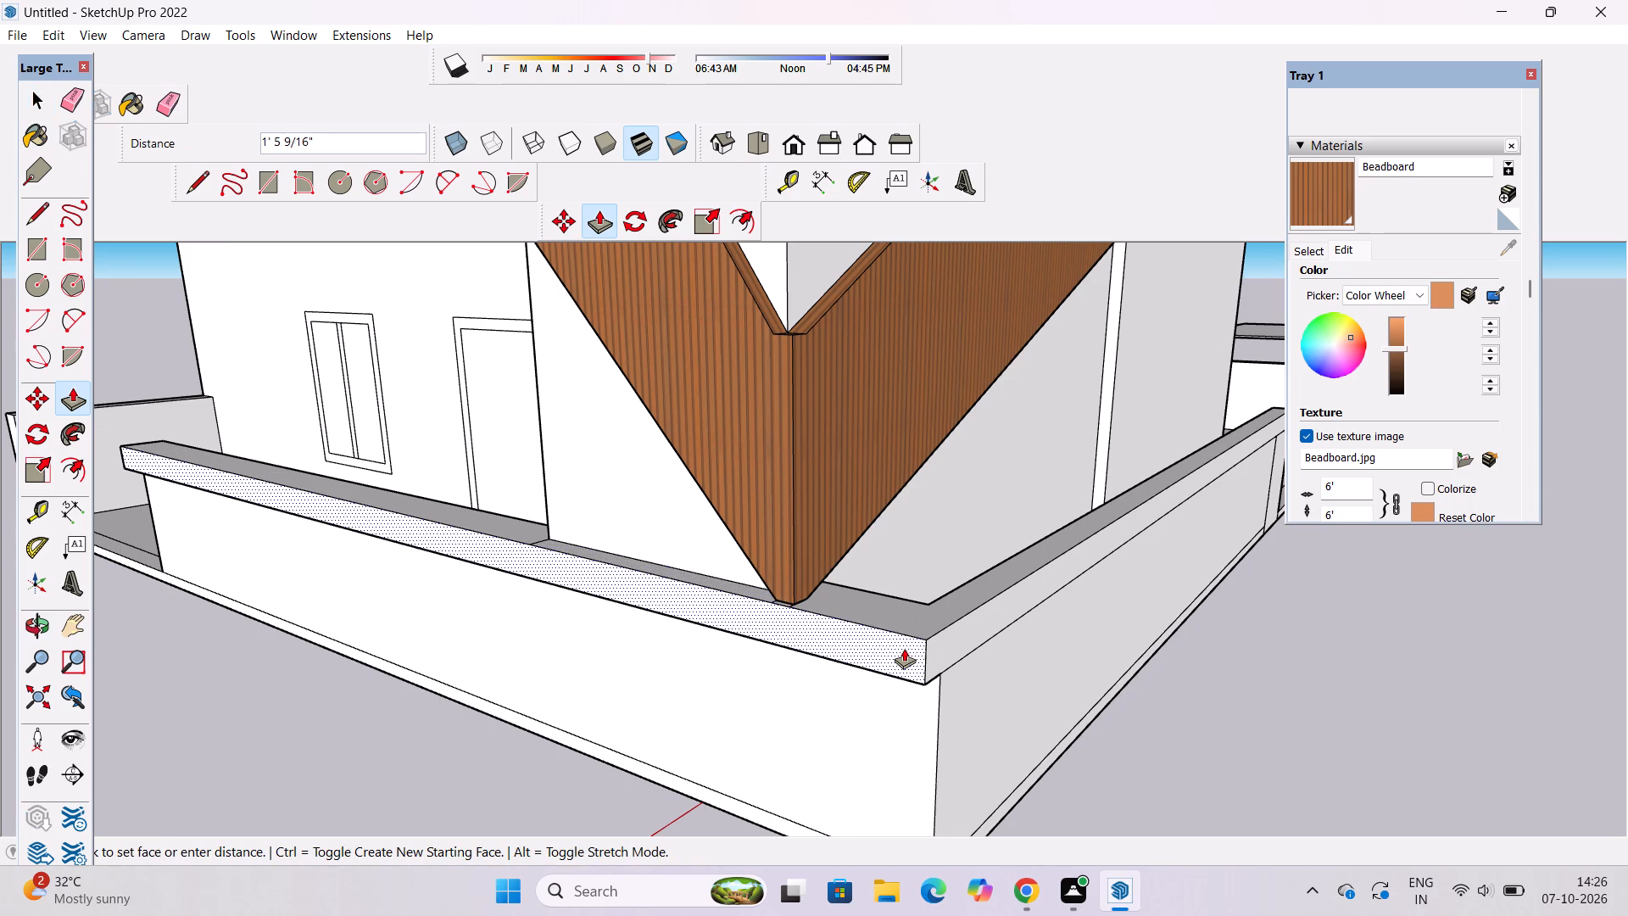
pyautogui.write("1'")
pyautogui.press('Return')
# Push/Pull the window-side cap strip of the compound wall outward by 1'.
pyautogui.click(945, 634)
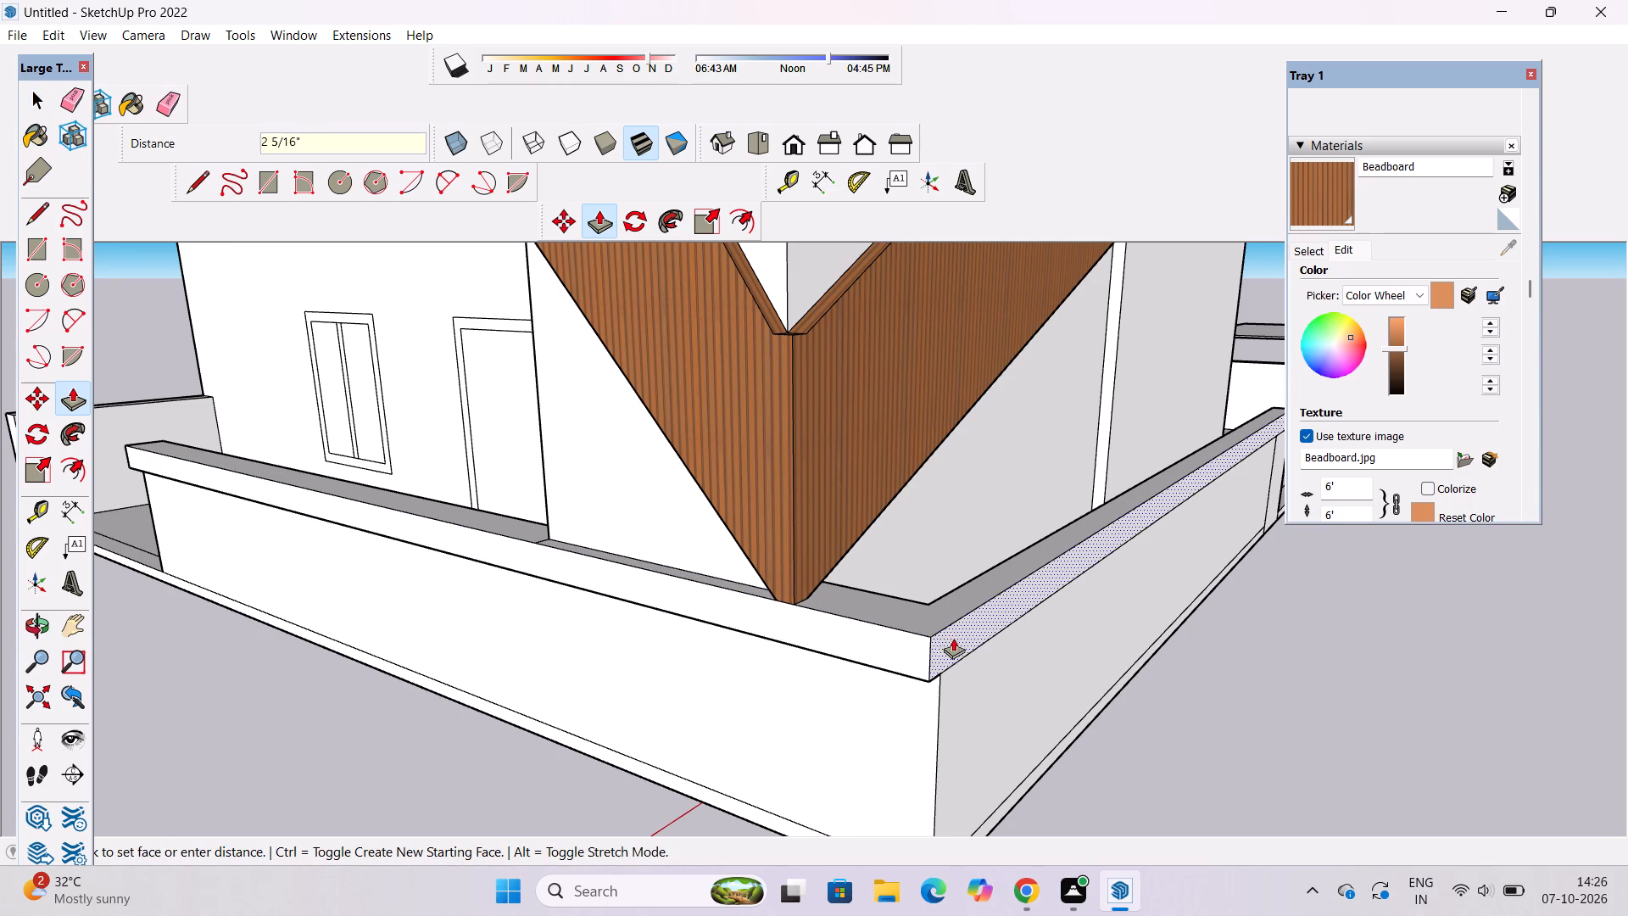
pyautogui.write("1'")
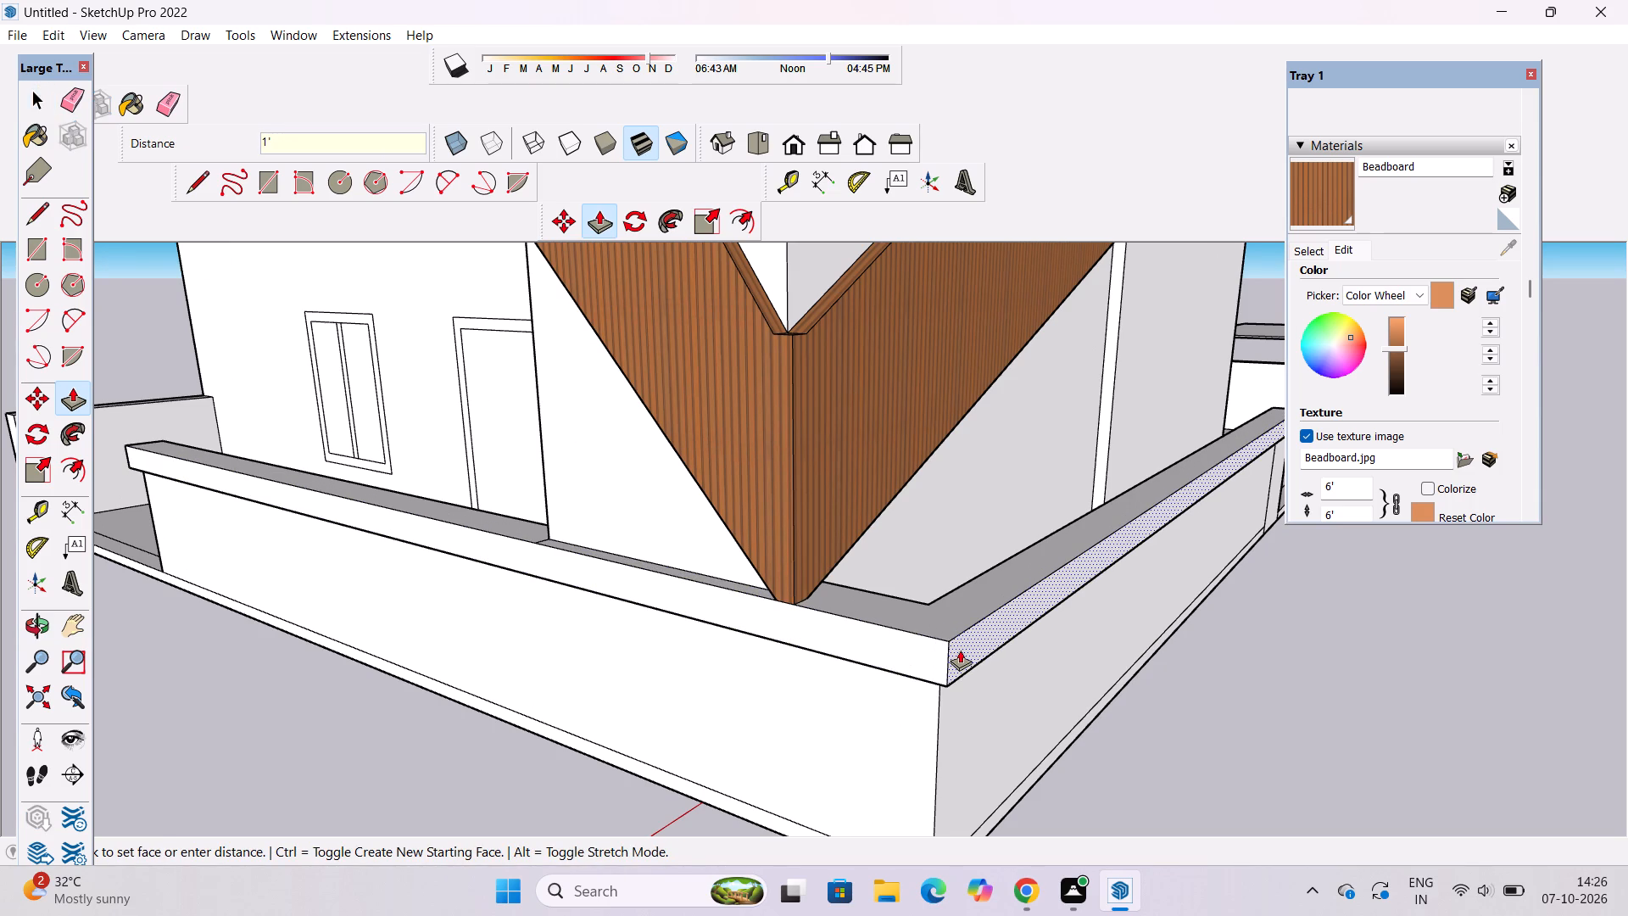
pyautogui.press('Return')
# Pull the outer face of the window-side wall's end pier outward to line up with the projecting cap.
pyautogui.scroll(-10, 889, 679)
pyautogui.scroll(6, 1128, 548)
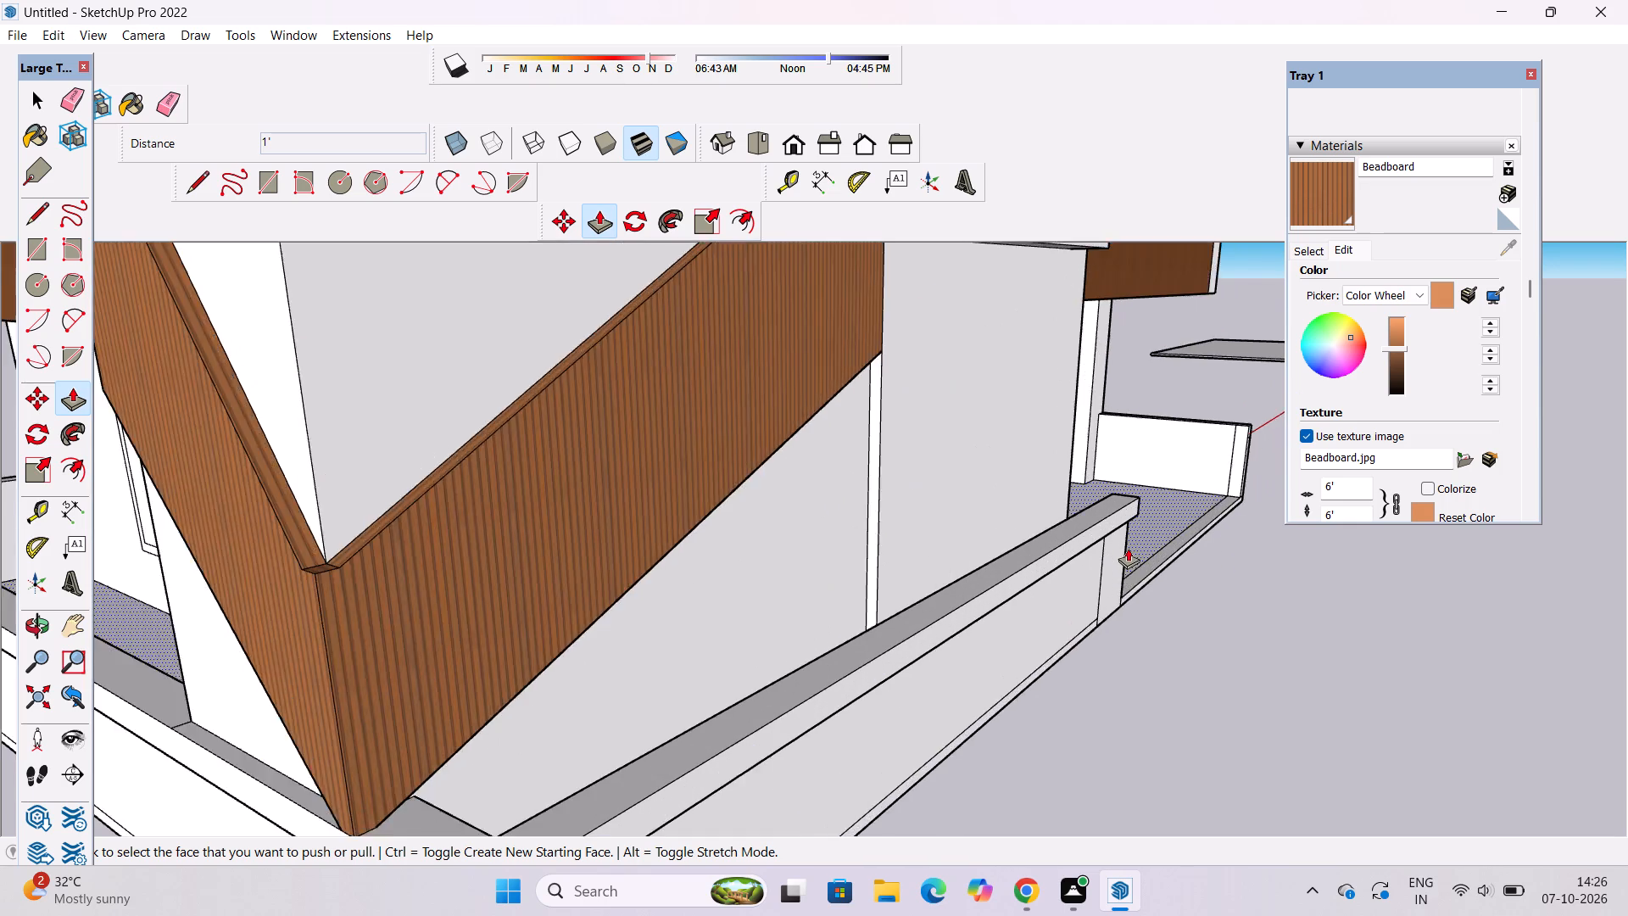
pyautogui.scroll(6, 1128, 548)
pyautogui.press('o')
pyautogui.moveTo(1238, 572); pyautogui.dragTo(704, 611)
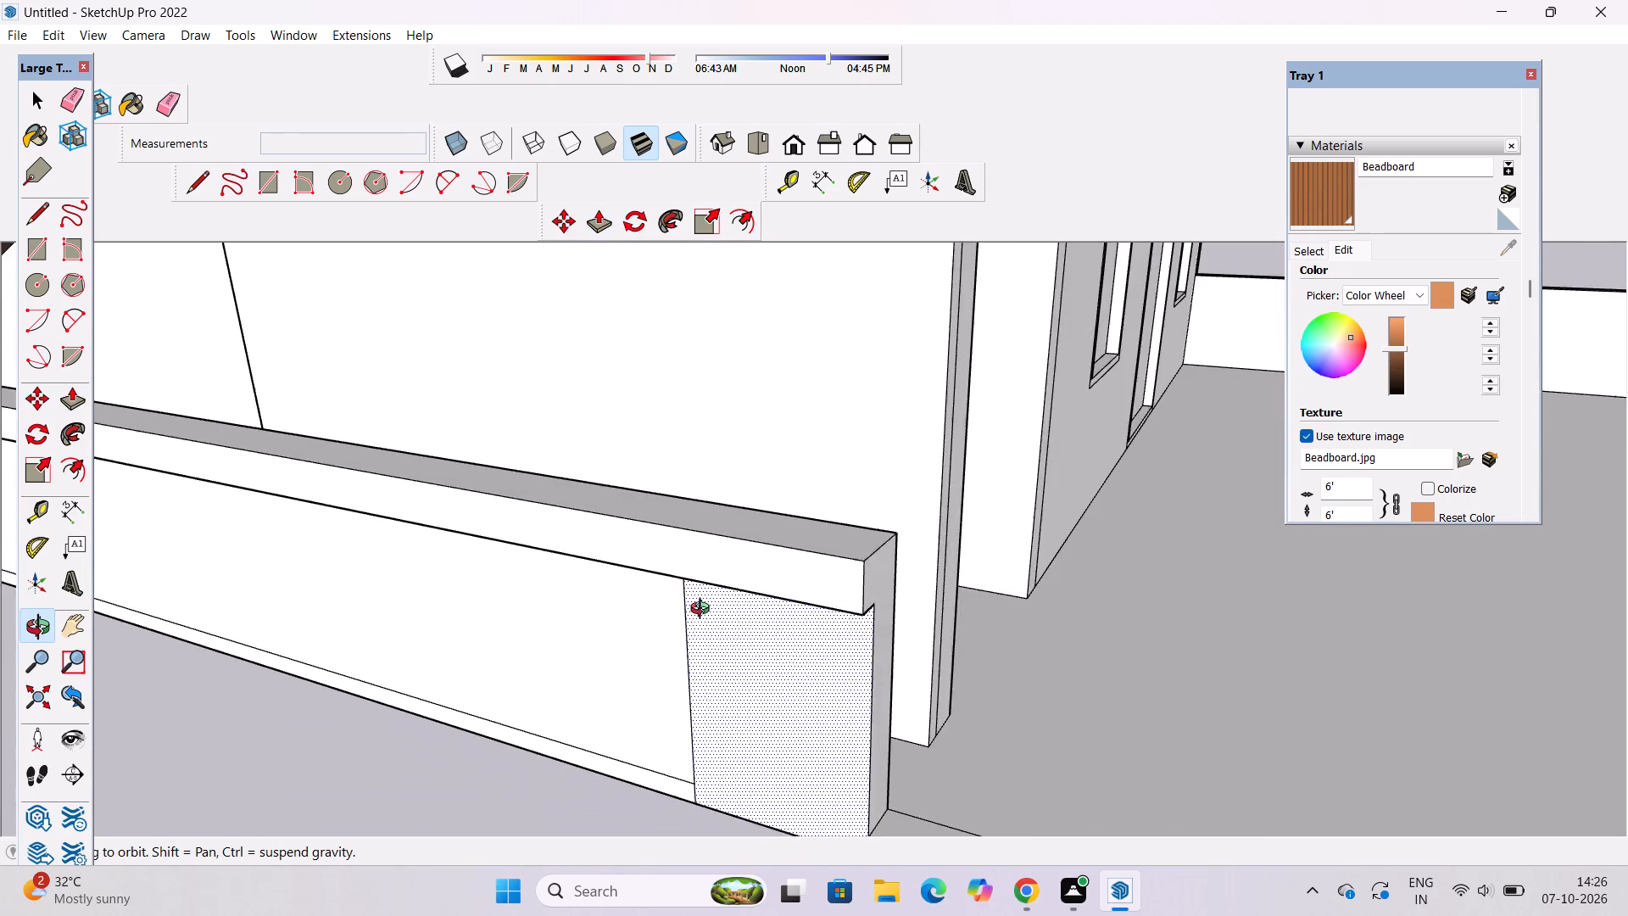
pyautogui.scroll(-4, 709, 611)
pyautogui.keyDown('shift'); pyautogui.moveTo(747, 654); pyautogui.dragTo(761, 611); pyautogui.keyUp('shift')
pyautogui.click(763, 624)
pyautogui.moveTo(745, 634); pyautogui.dragTo(869, 608)
pyautogui.moveTo(869, 608); pyautogui.dragTo(814, 606)
pyautogui.moveTo(887, 617); pyautogui.dragTo(847, 627)
pyautogui.press('p')
pyautogui.click(848, 628)
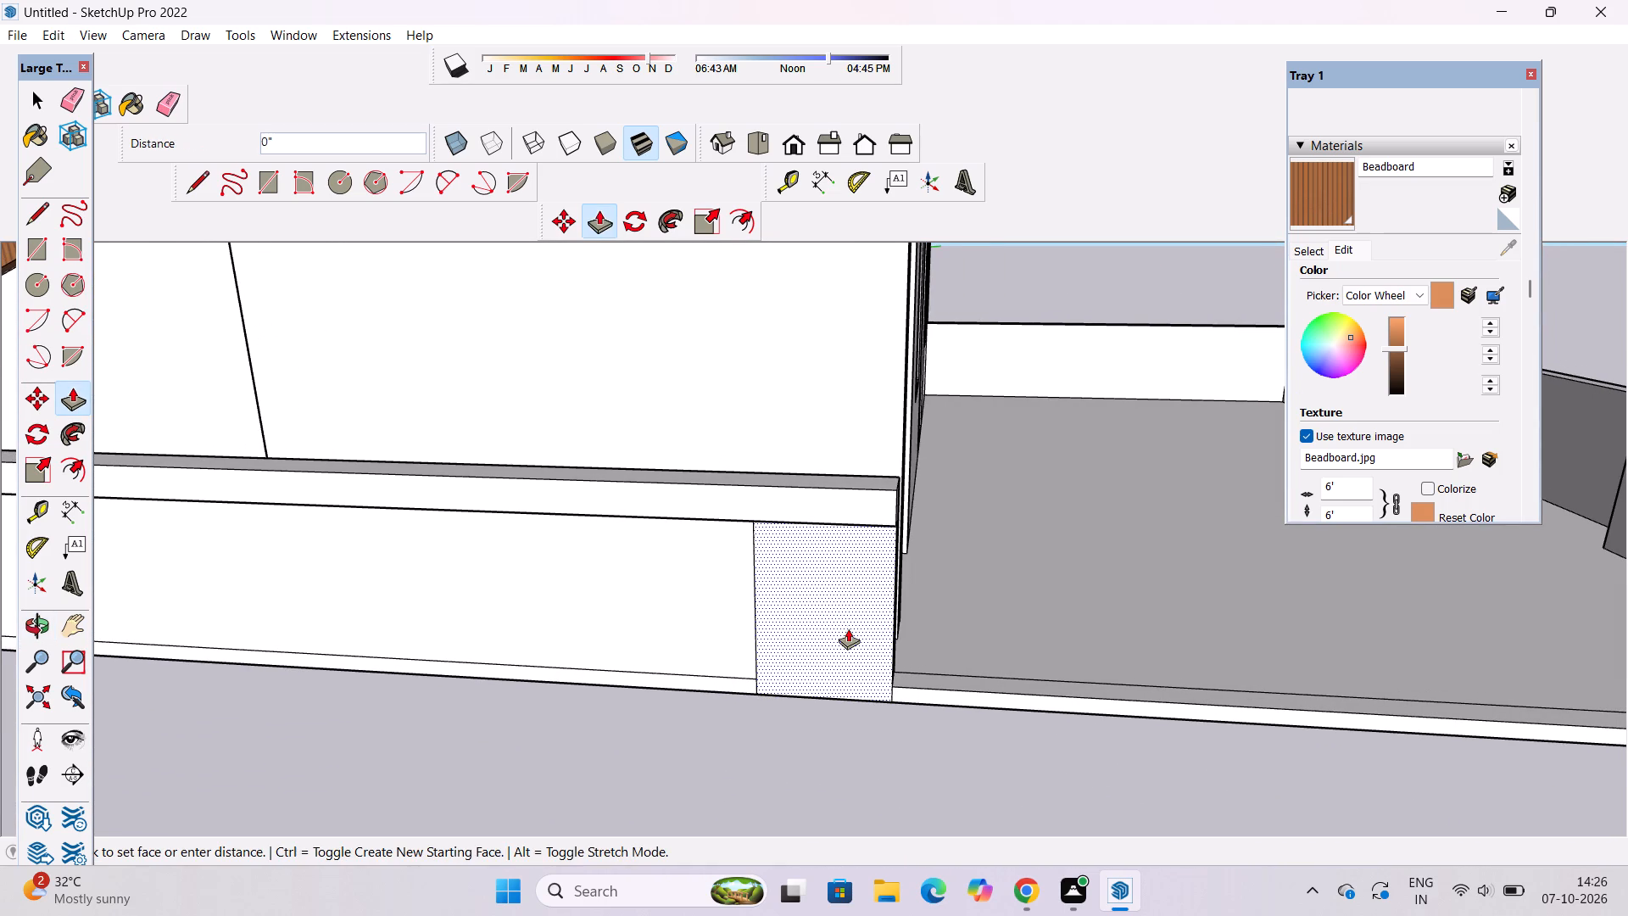
pyautogui.click(839, 636)
# Erase the short horizontal line near the base of the end pier's face beside the porch opening.
pyautogui.press('o')
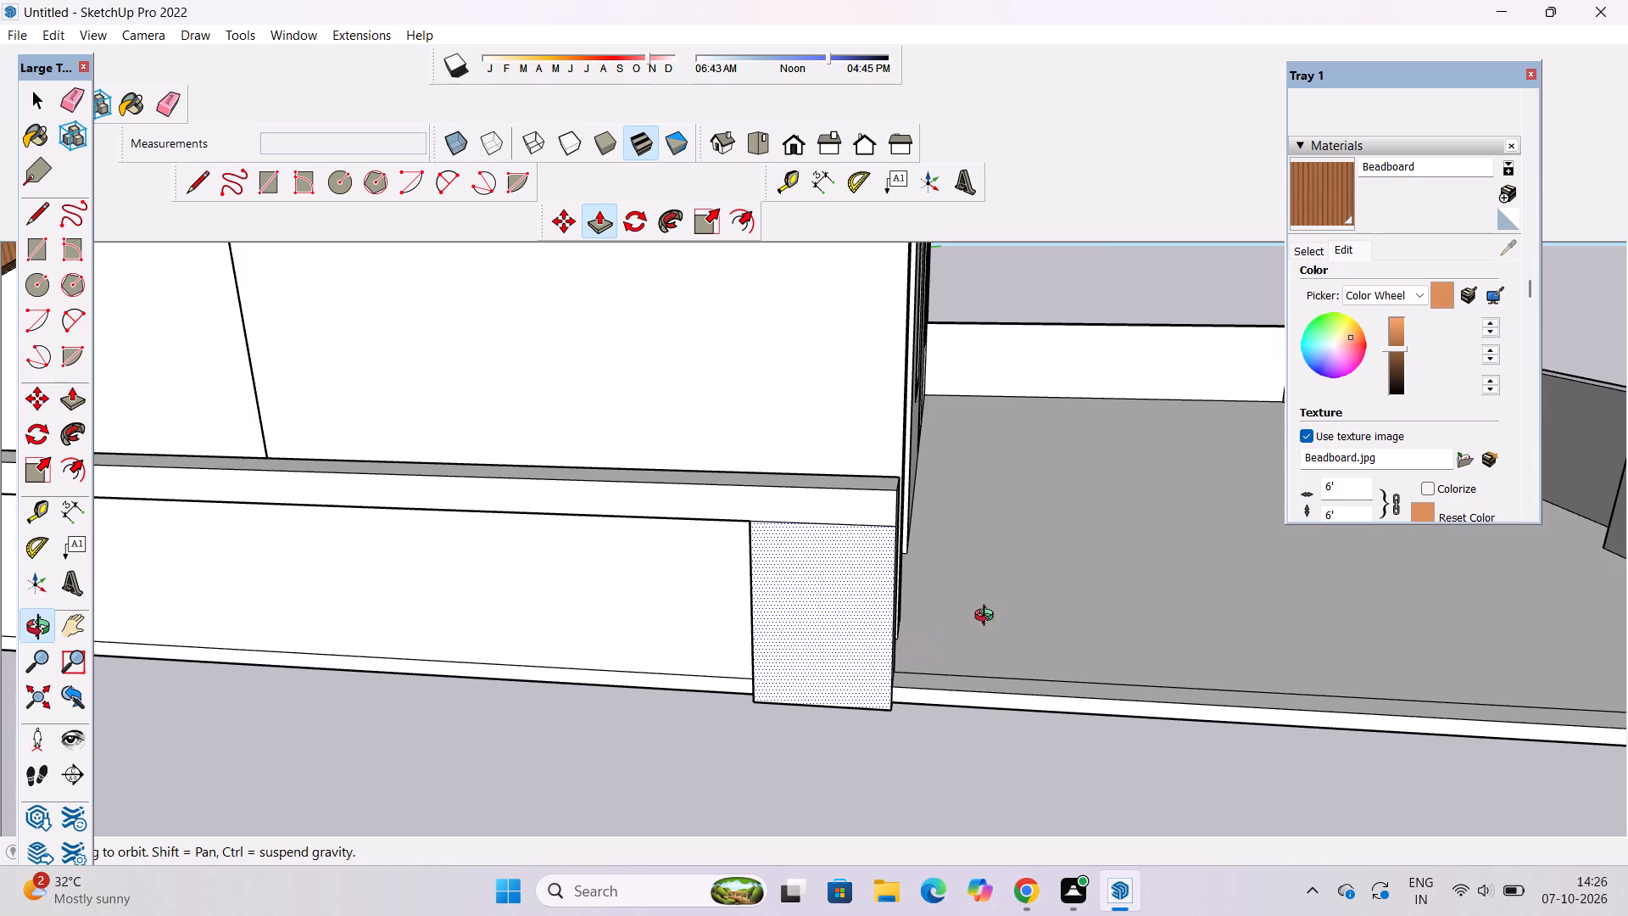
pyautogui.moveTo(988, 617); pyautogui.dragTo(723, 619)
pyautogui.moveTo(686, 681); pyautogui.dragTo(948, 707)
pyautogui.scroll(3, 917, 727)
pyautogui.moveTo(850, 744); pyautogui.dragTo(805, 750)
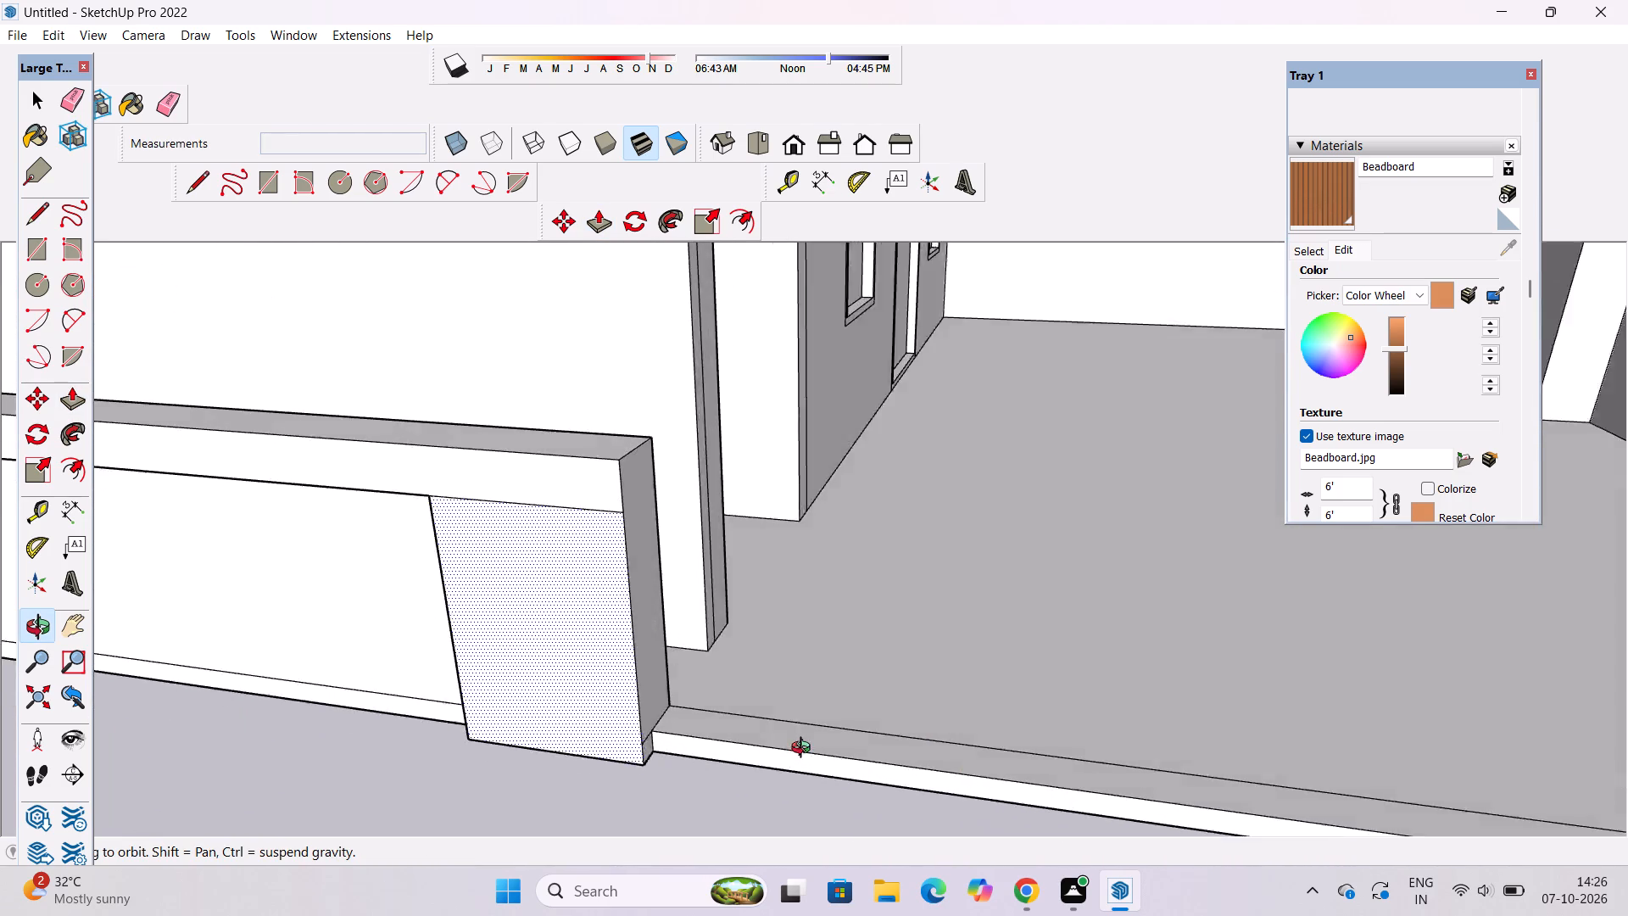
pyautogui.moveTo(805, 750); pyautogui.dragTo(654, 732)
pyautogui.scroll(9, 612, 738)
pyautogui.press('e')
pyautogui.scroll(4, 584, 696)
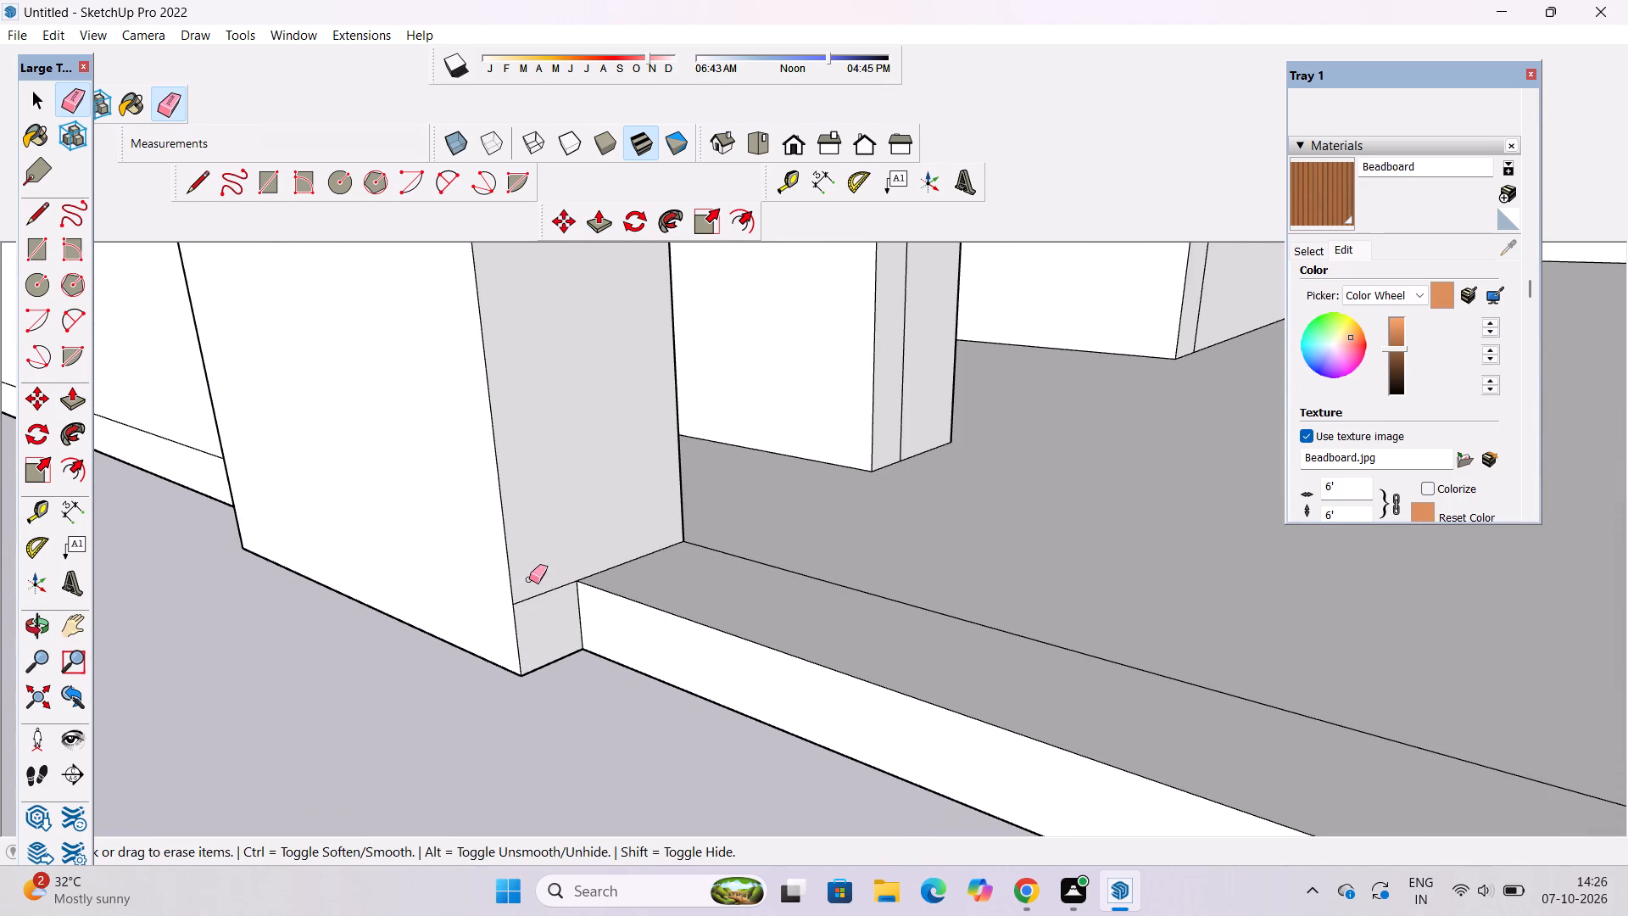
pyautogui.moveTo(529, 579); pyautogui.dragTo(529, 600)
# Erase the short horizontal line near the base of the end pier's narrow side facing the tower corner.
pyautogui.press('o')
pyautogui.scroll(-10, 640, 597)
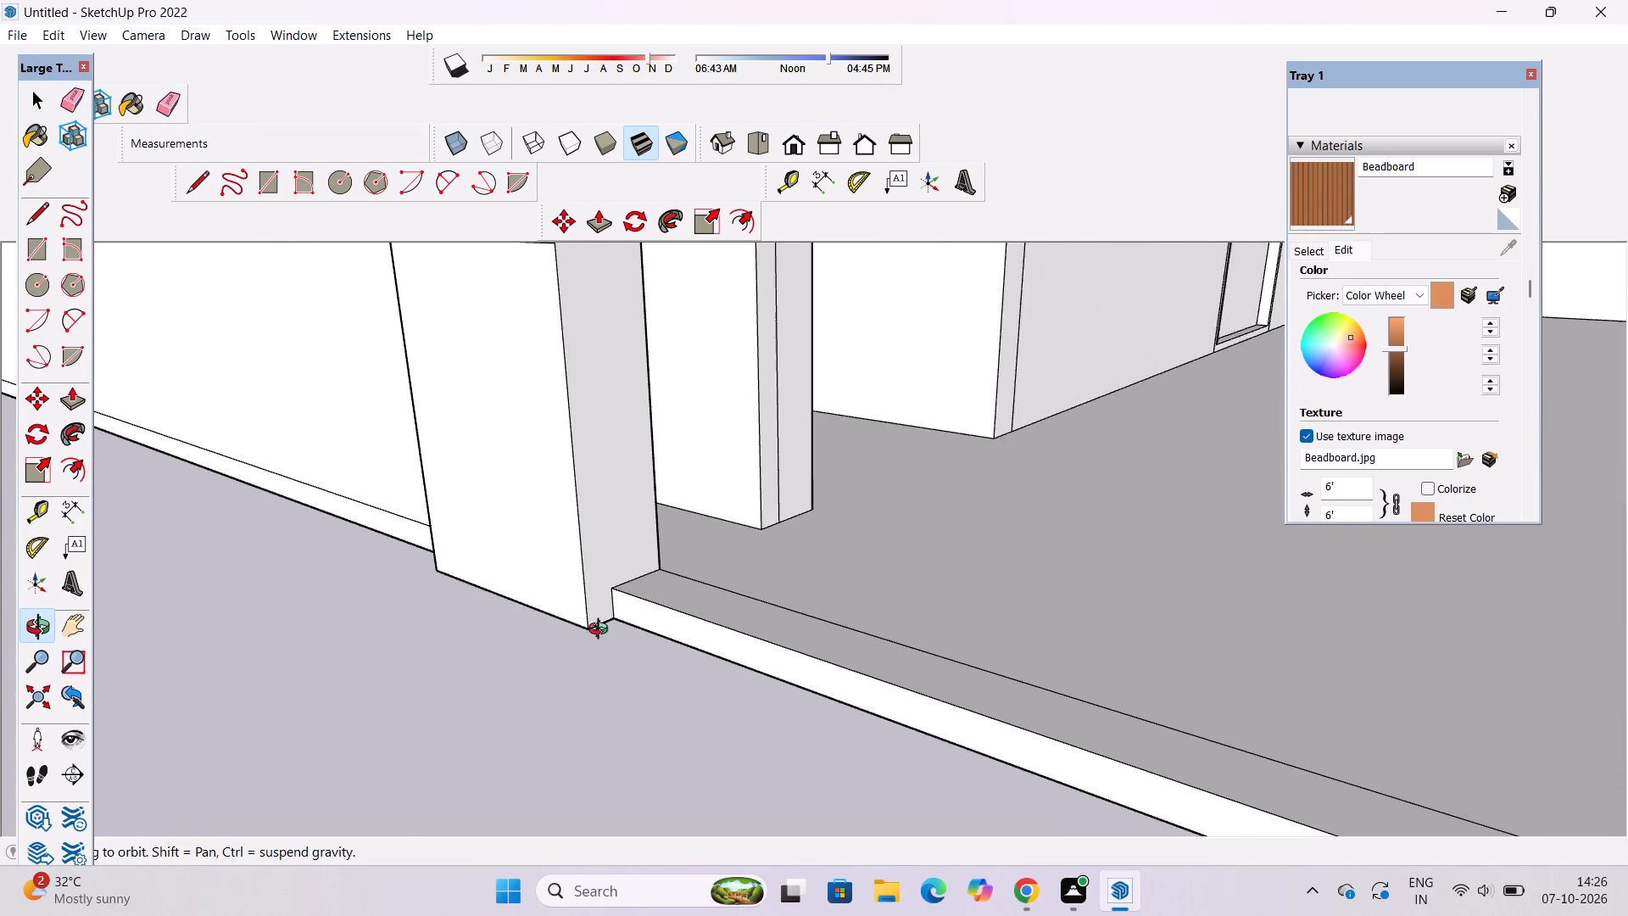
pyautogui.moveTo(471, 686); pyautogui.dragTo(869, 623)
pyautogui.scroll(-6, 869, 623)
pyautogui.moveTo(869, 623); pyautogui.dragTo(771, 673)
pyautogui.scroll(4, 708, 616)
pyautogui.moveTo(721, 616); pyautogui.dragTo(856, 597)
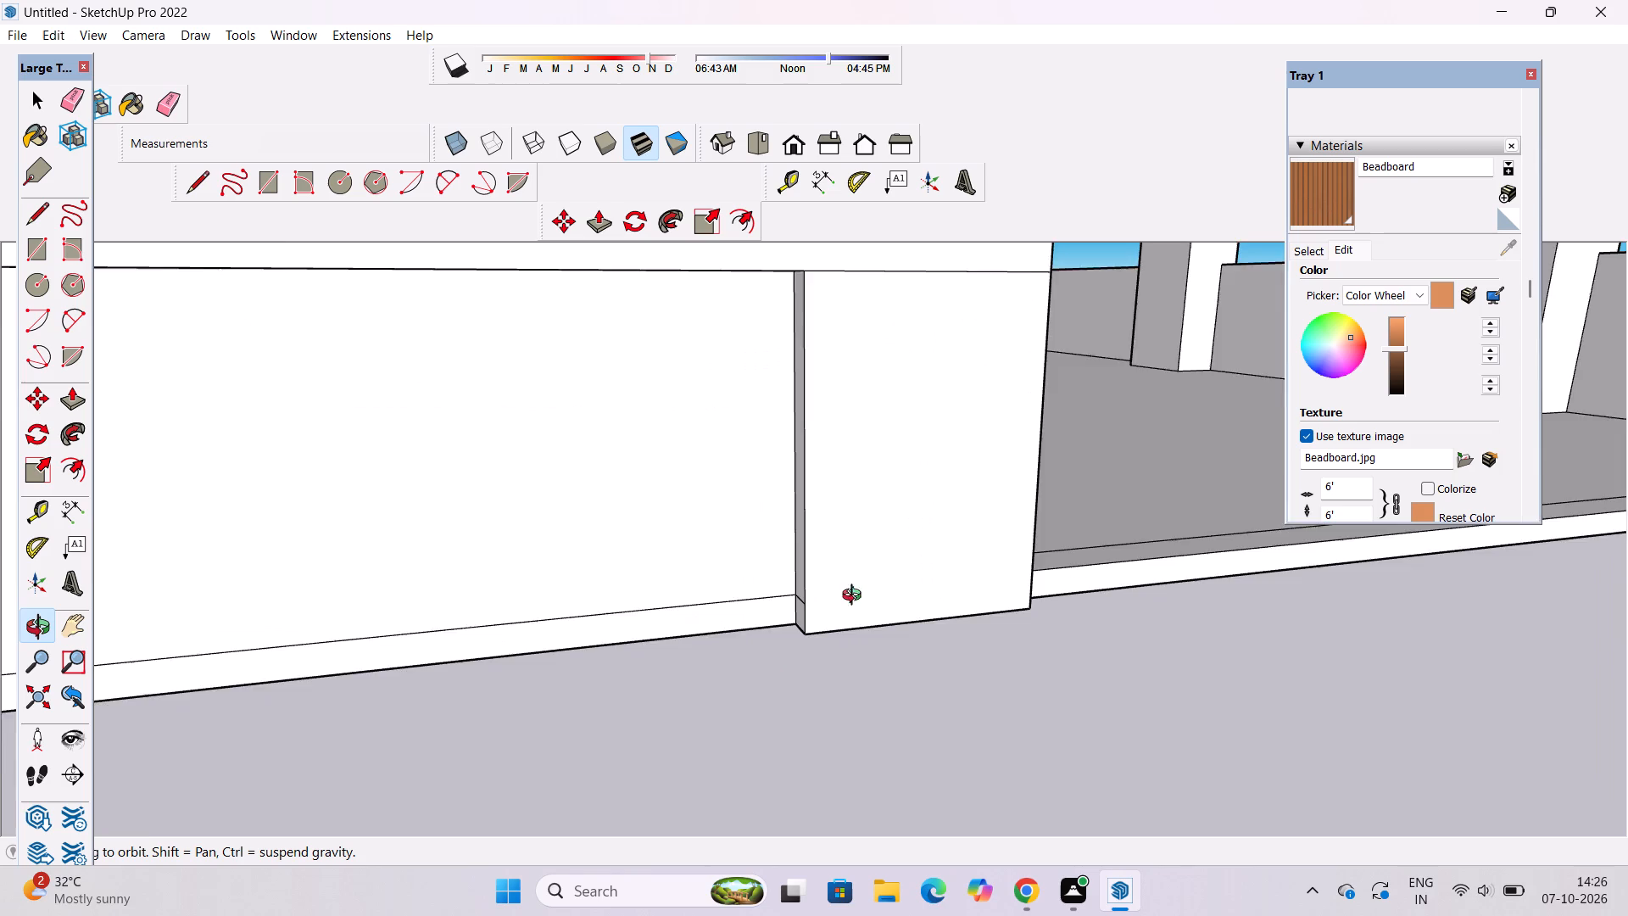
pyautogui.moveTo(856, 597); pyautogui.dragTo(1032, 564)
pyautogui.scroll(10, 965, 577)
pyautogui.press('e')
pyautogui.moveTo(939, 515); pyautogui.dragTo(928, 561)
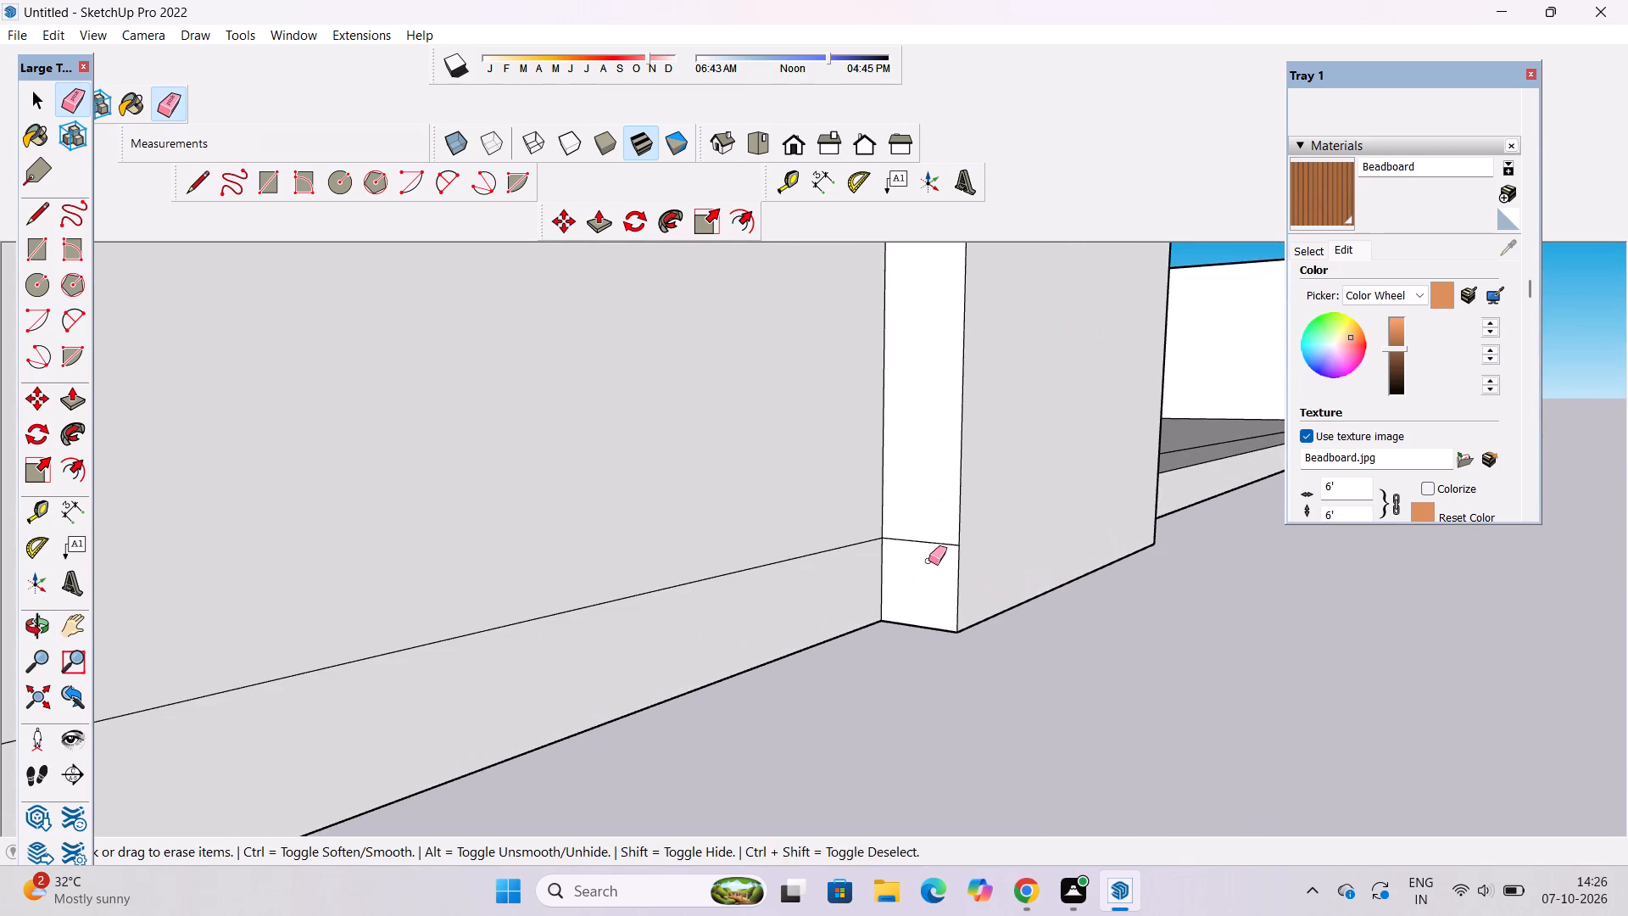
pyautogui.moveTo(928, 561); pyautogui.dragTo(928, 567)
# Erase the short horizontal line across the end face of the low wall on the porch's opposite side.
pyautogui.press('o')
pyautogui.scroll(-14, 950, 428)
pyautogui.moveTo(1028, 500); pyautogui.dragTo(861, 525)
pyautogui.scroll(-3, 850, 518)
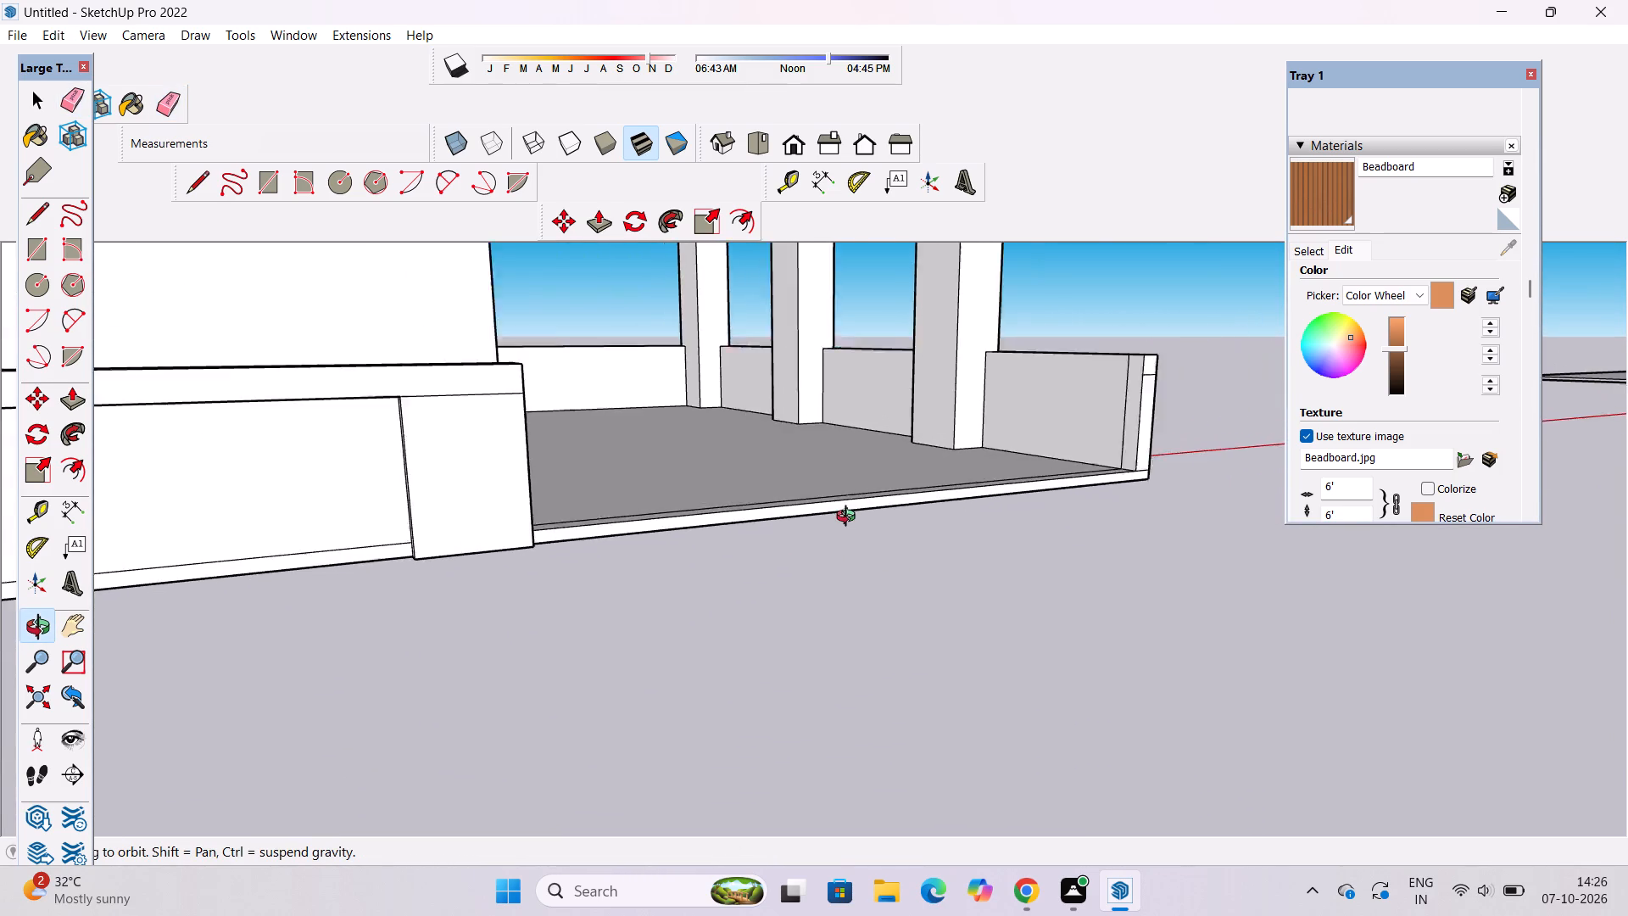
pyautogui.scroll(-3, 850, 518)
pyautogui.keyDown('shift'); pyautogui.moveTo(835, 532); pyautogui.dragTo(1081, 645); pyautogui.keyUp('shift')
pyautogui.moveTo(1040, 655); pyautogui.dragTo(876, 632)
pyautogui.keyDown('shift'); pyautogui.moveTo(861, 628); pyautogui.dragTo(985, 670); pyautogui.keyUp('shift')
pyautogui.scroll(-6, 987, 671)
pyautogui.moveTo(1040, 656); pyautogui.dragTo(895, 660)
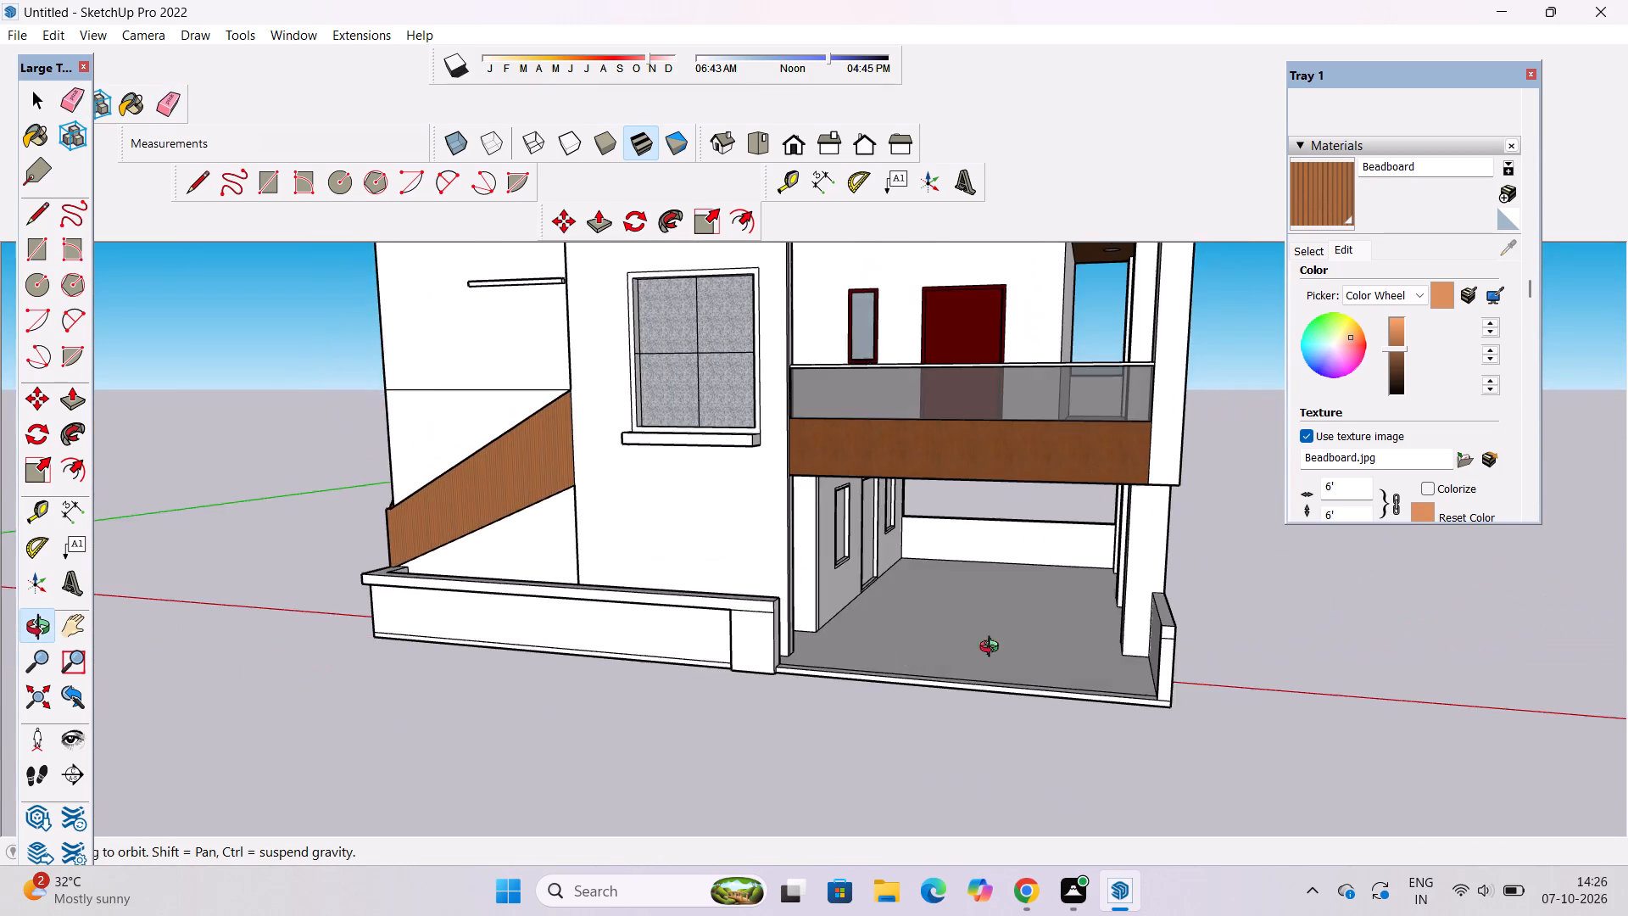
pyautogui.scroll(4, 1079, 645)
pyautogui.keyDown('shift'); pyautogui.moveTo(1118, 635); pyautogui.dragTo(834, 592); pyautogui.keyUp('shift')
pyautogui.moveTo(843, 595); pyautogui.dragTo(1103, 649)
pyautogui.scroll(5, 1129, 640)
pyautogui.keyDown('shift'); pyautogui.moveTo(1132, 630); pyautogui.dragTo(1011, 653); pyautogui.keyUp('shift')
pyautogui.click(1011, 653)
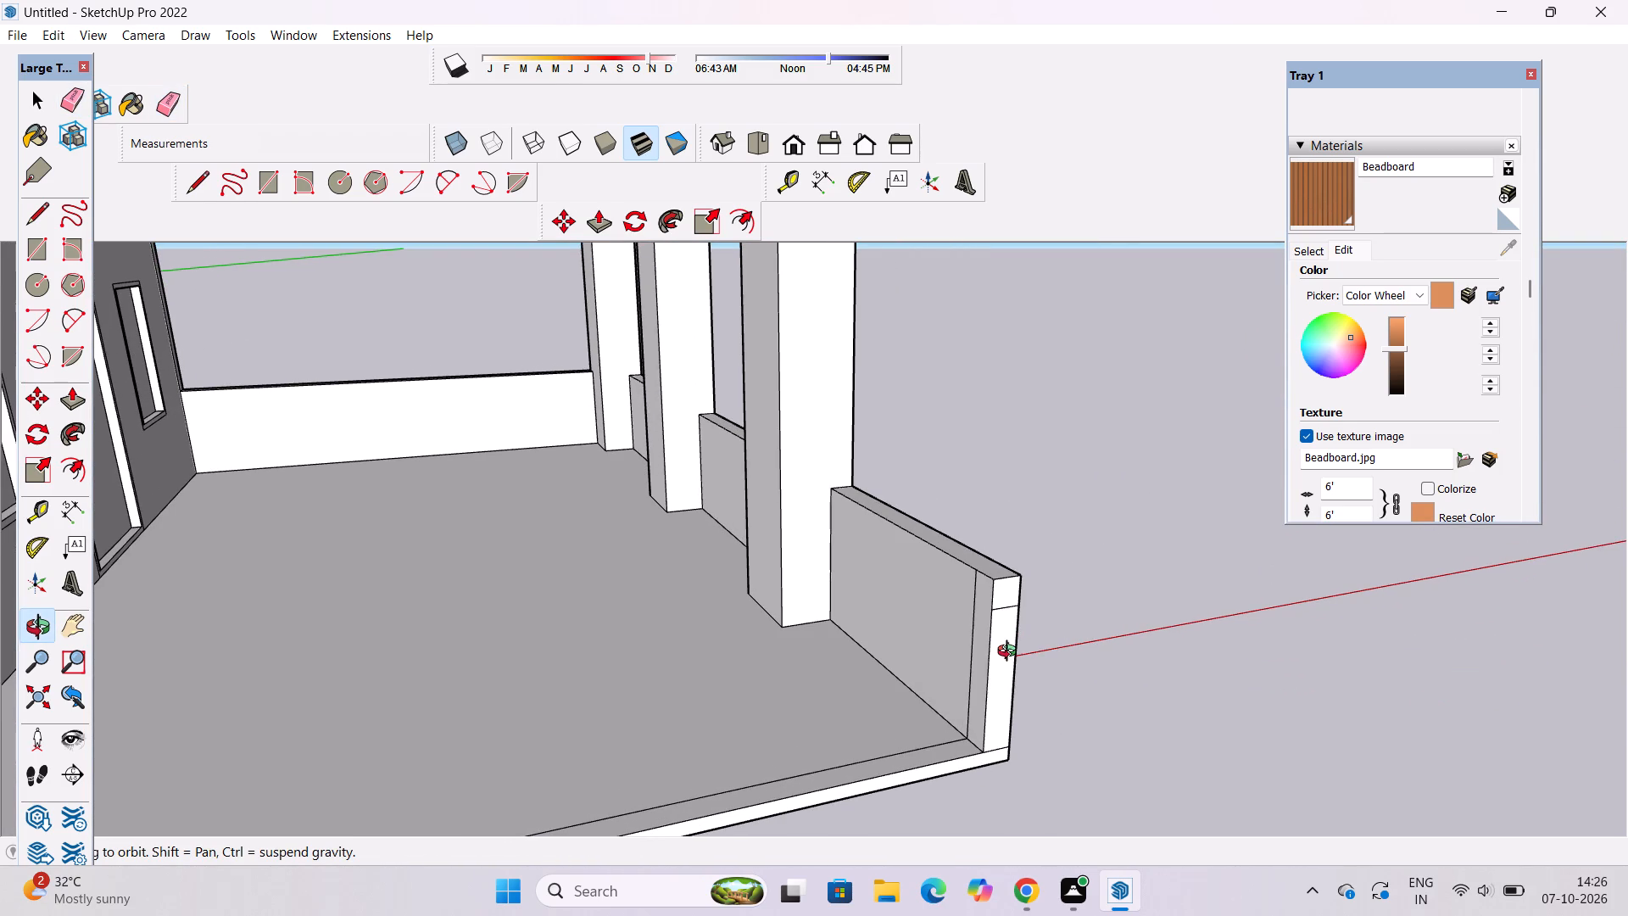
pyautogui.press('e')
pyautogui.click(1000, 608)
# Switch to the front view and examine the porch, compound wall and Beadboard band from the window side.
pyautogui.press('o')
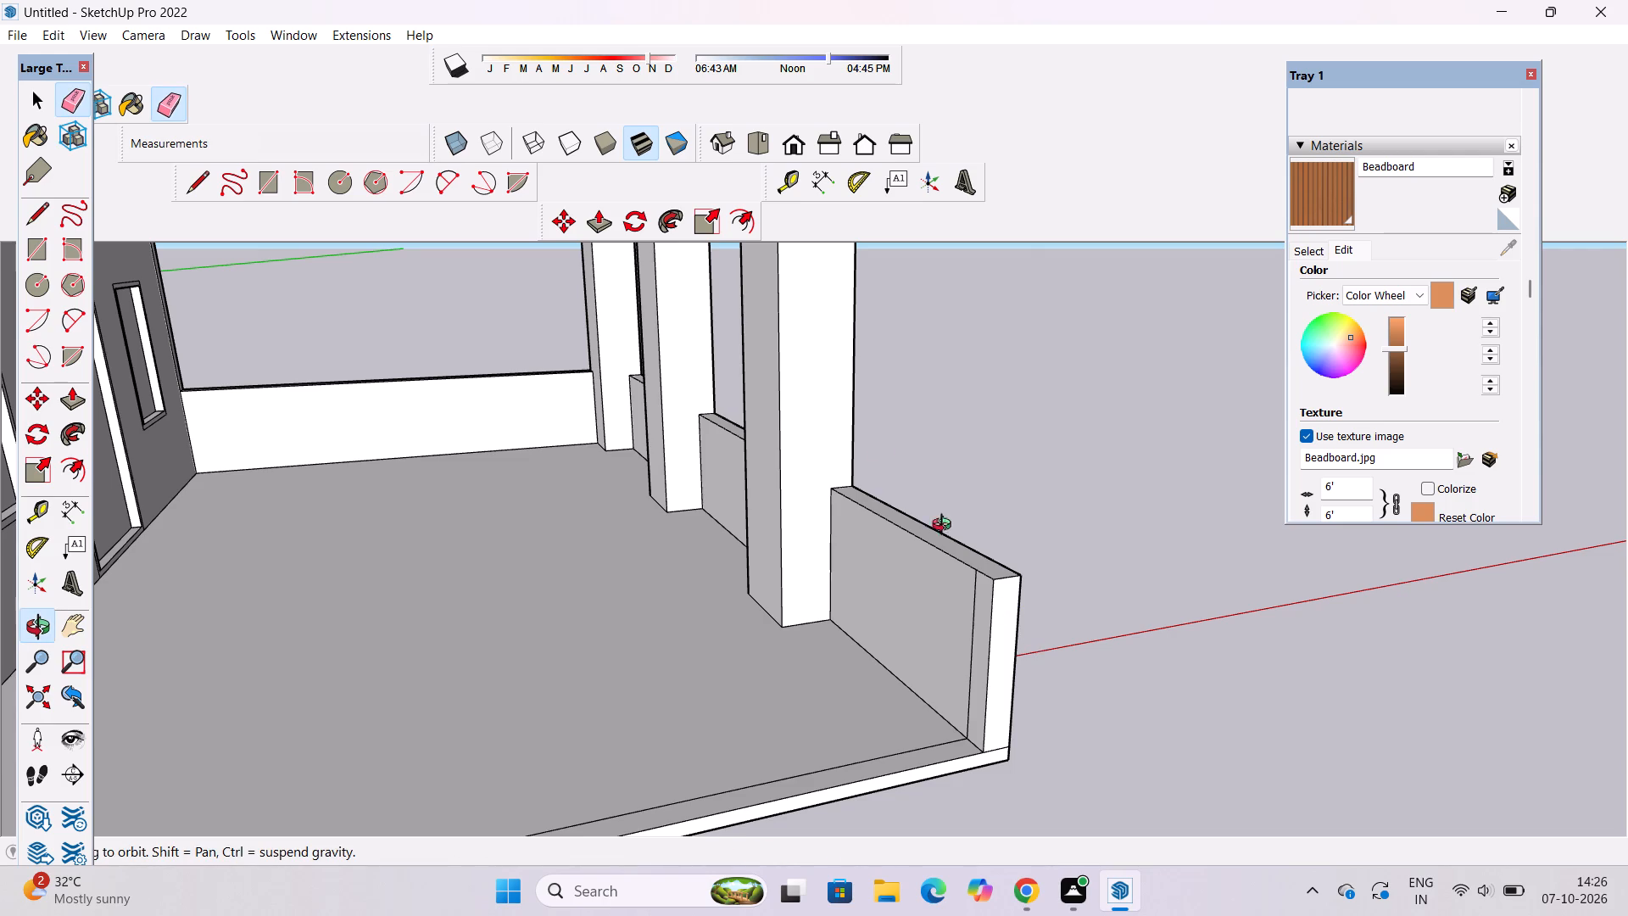
pyautogui.click(802, 152)
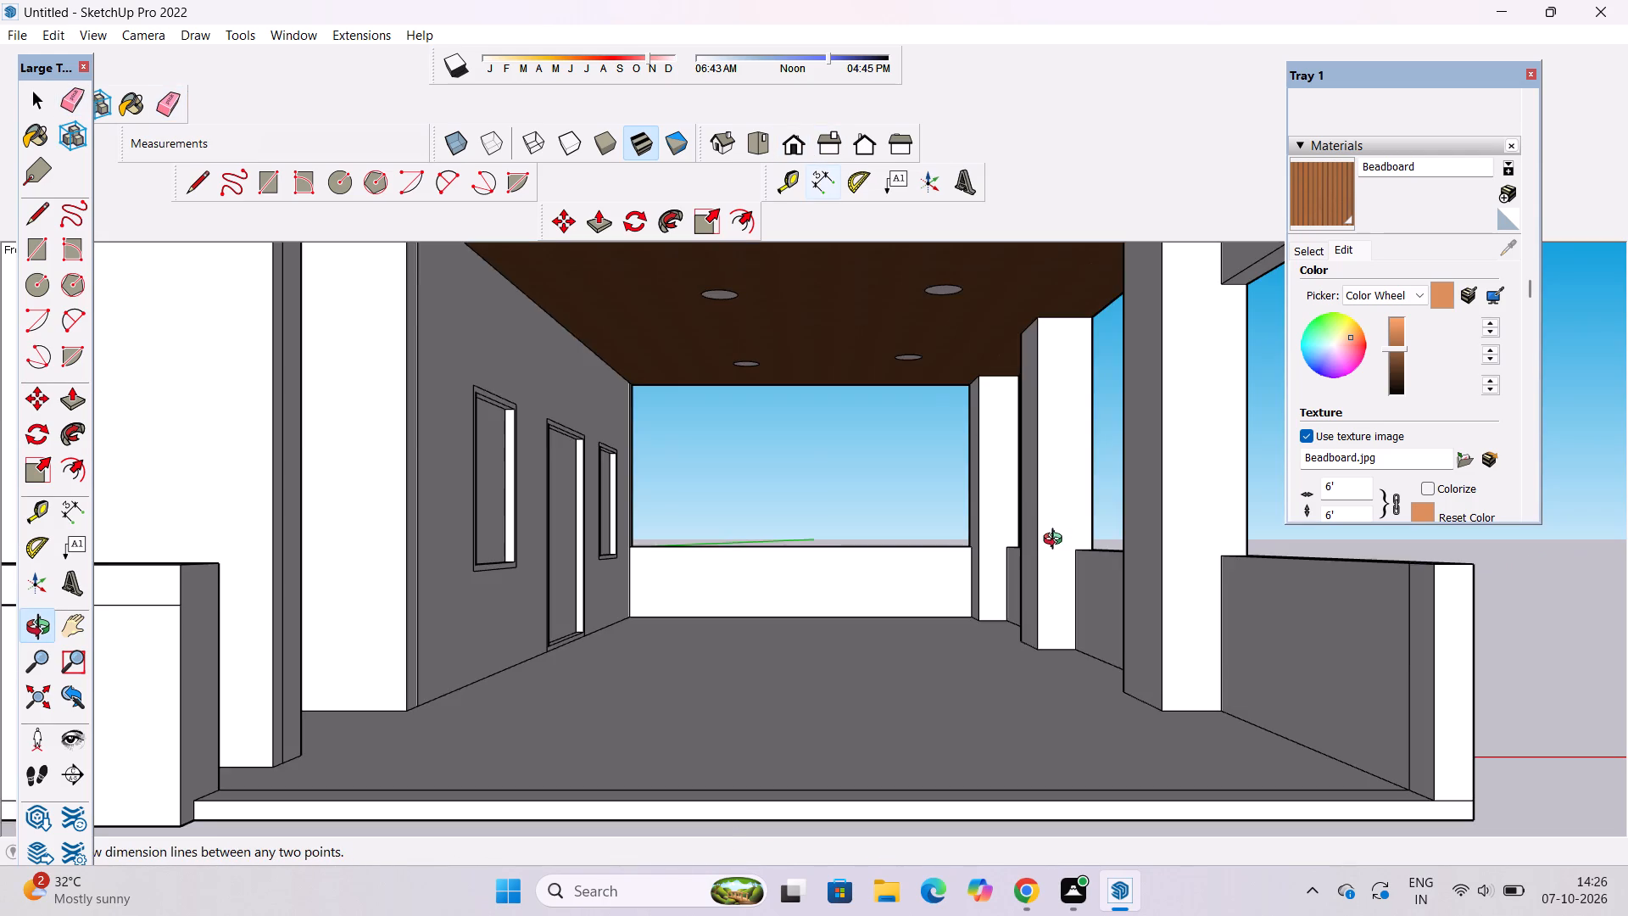
pyautogui.scroll(-7, 1057, 560)
pyautogui.moveTo(986, 582); pyautogui.dragTo(1001, 658)
pyautogui.moveTo(1001, 659); pyautogui.dragTo(886, 692)
pyautogui.moveTo(886, 692); pyautogui.dragTo(755, 751)
pyautogui.moveTo(750, 746); pyautogui.dragTo(857, 694)
pyautogui.keyDown('shift'); pyautogui.moveTo(812, 710); pyautogui.dragTo(906, 696); pyautogui.keyUp('shift')
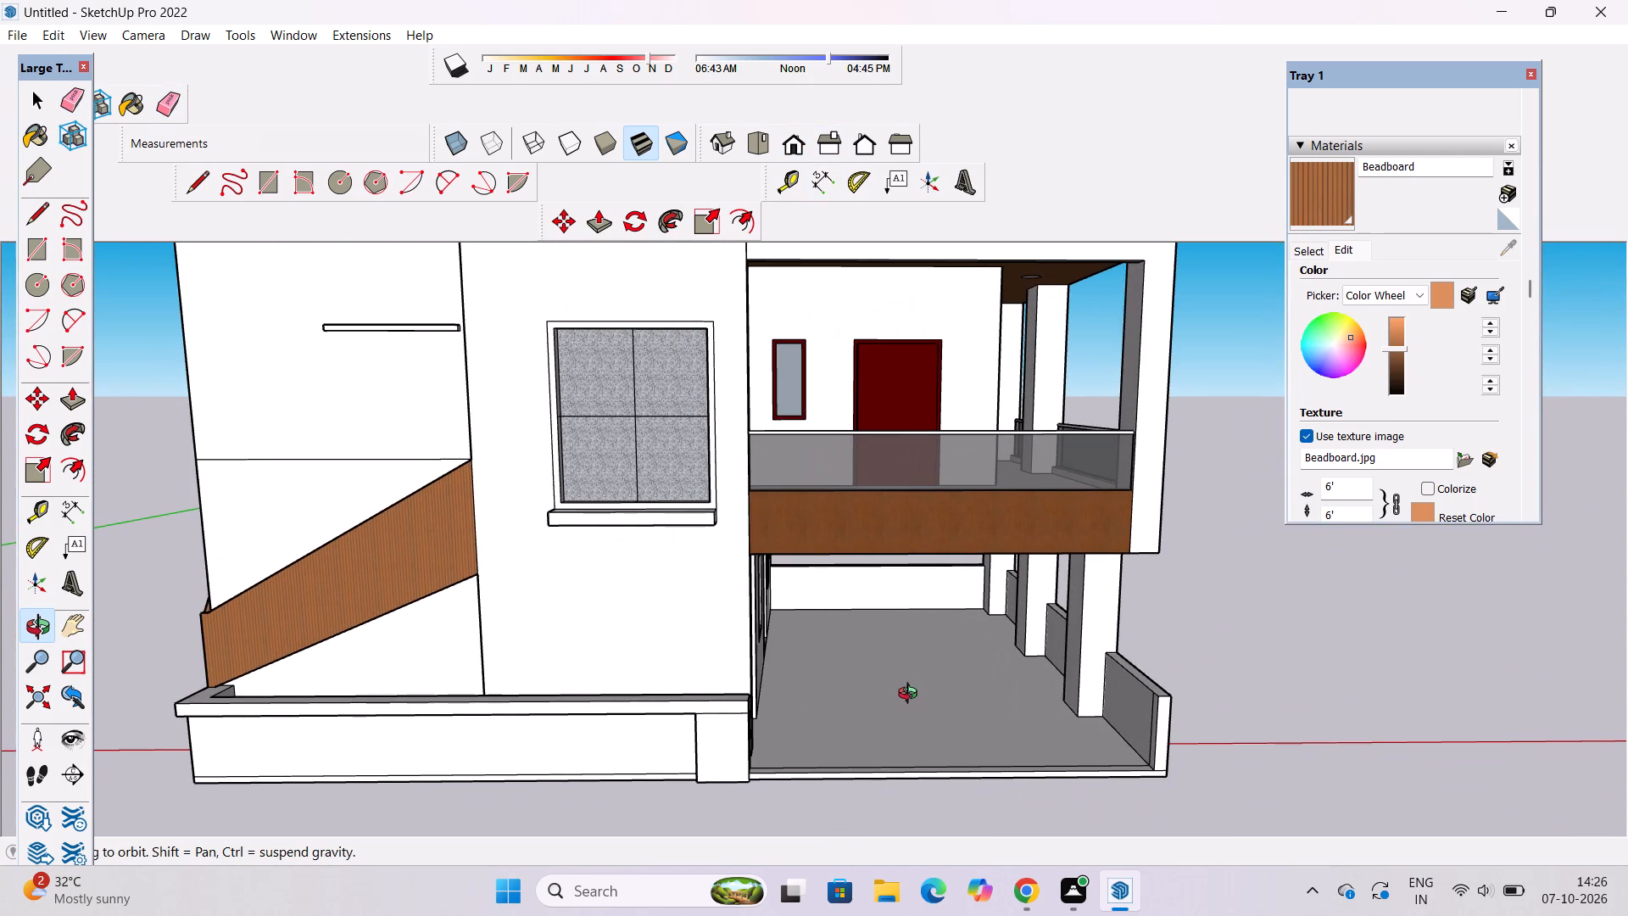
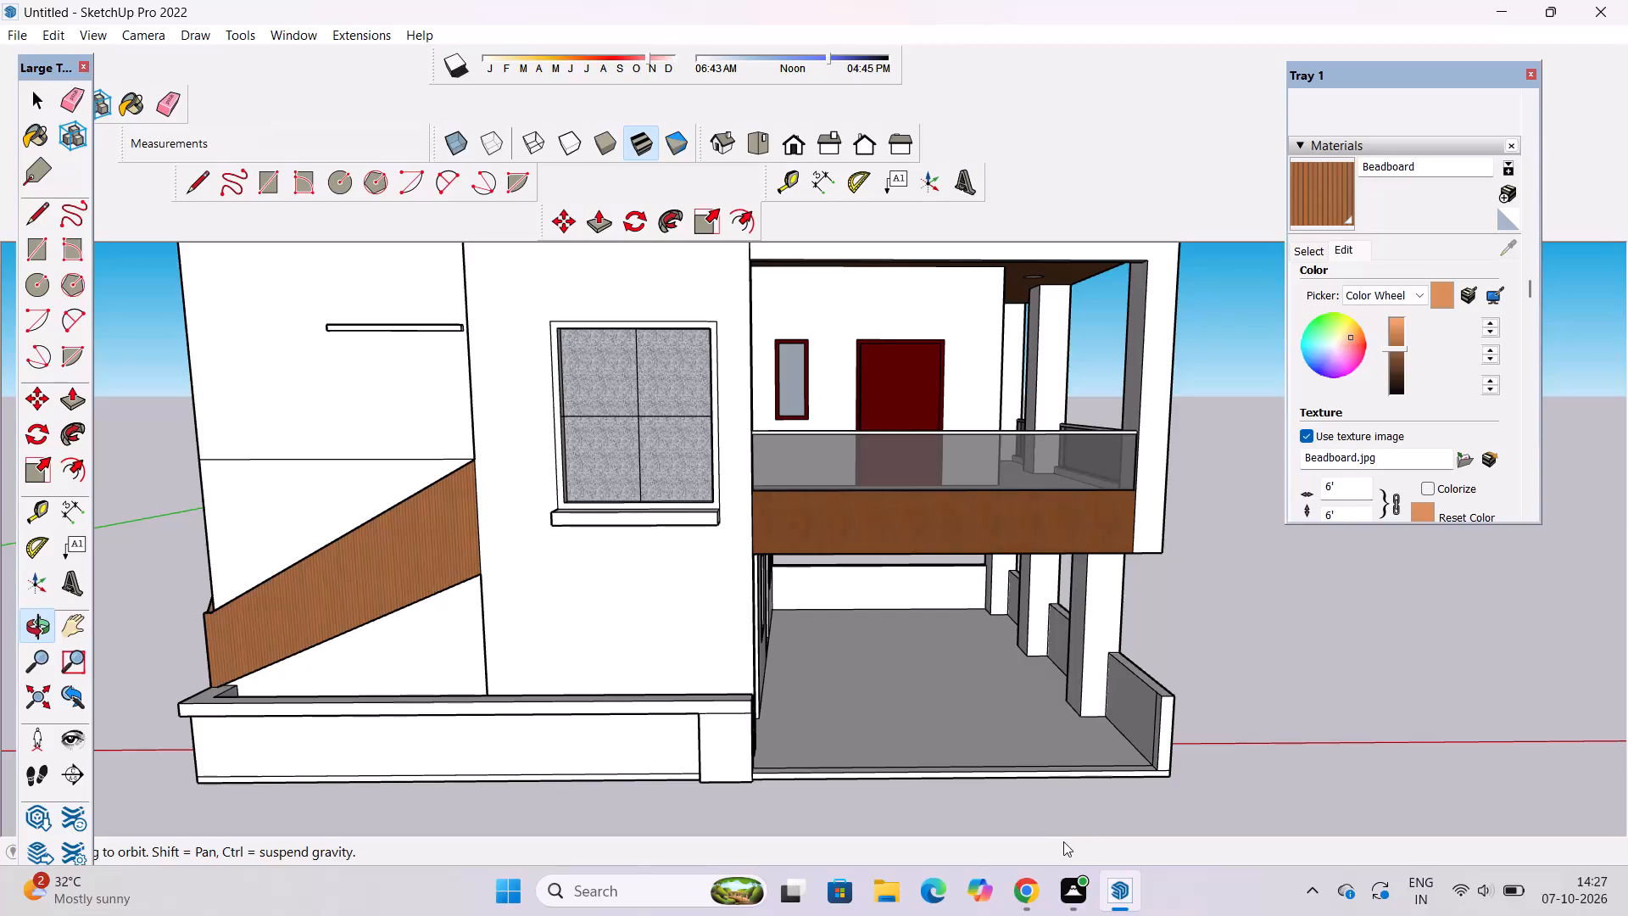
# Examine the whole building from the front and around the tower corner, including the window faces and both balcony sides.
pyautogui.keyDown('shift'); pyautogui.moveTo(1063, 841); pyautogui.dragTo(1064, 852); pyautogui.keyUp('shift')
pyautogui.scroll(-1, 1064, 852)
pyautogui.keyDown('shift'); pyautogui.moveTo(1064, 852); pyautogui.dragTo(1064, 860); pyautogui.keyUp('shift')
pyautogui.scroll(-5, 910, 591)
pyautogui.keyDown('shift'); pyautogui.moveTo(799, 564); pyautogui.dragTo(797, 645); pyautogui.keyUp('shift')
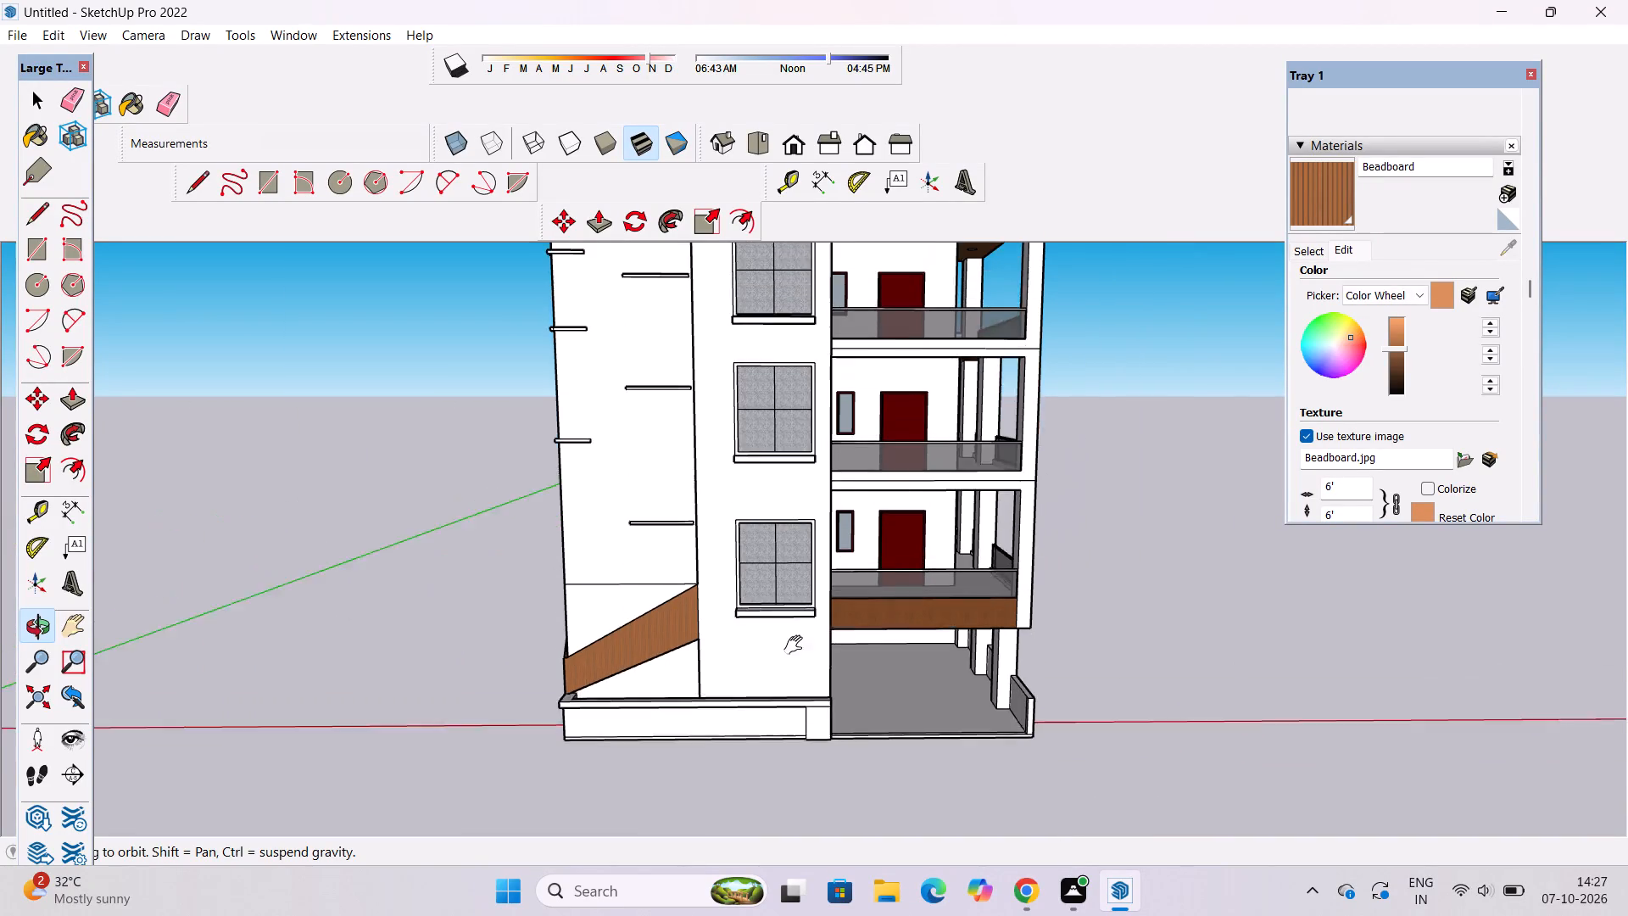
pyautogui.keyDown('shift'); pyautogui.moveTo(797, 645); pyautogui.dragTo(794, 657); pyautogui.keyUp('shift')
pyautogui.moveTo(789, 639); pyautogui.dragTo(732, 637)
pyautogui.keyDown('shift'); pyautogui.moveTo(732, 636); pyautogui.dragTo(732, 674); pyautogui.keyUp('shift')
pyautogui.scroll(-6, 755, 637)
pyautogui.keyDown('shift'); pyautogui.click(755, 637); pyautogui.keyUp('shift')
pyautogui.moveTo(736, 638); pyautogui.dragTo(900, 593)
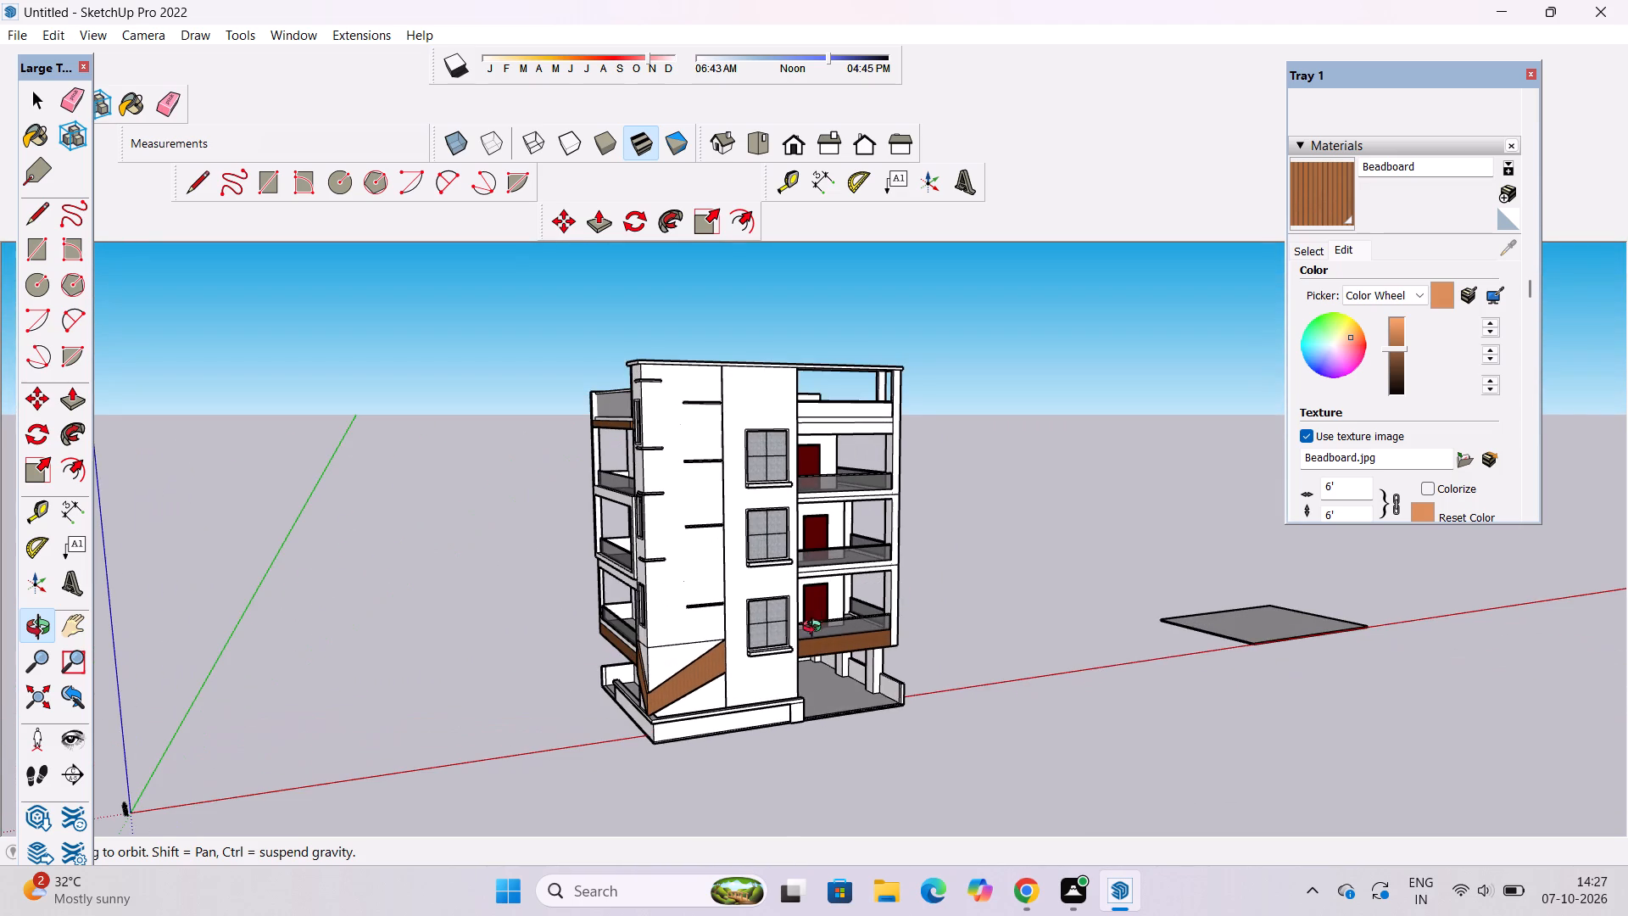
pyautogui.keyDown('shift'); pyautogui.click(723, 659); pyautogui.keyUp('shift')
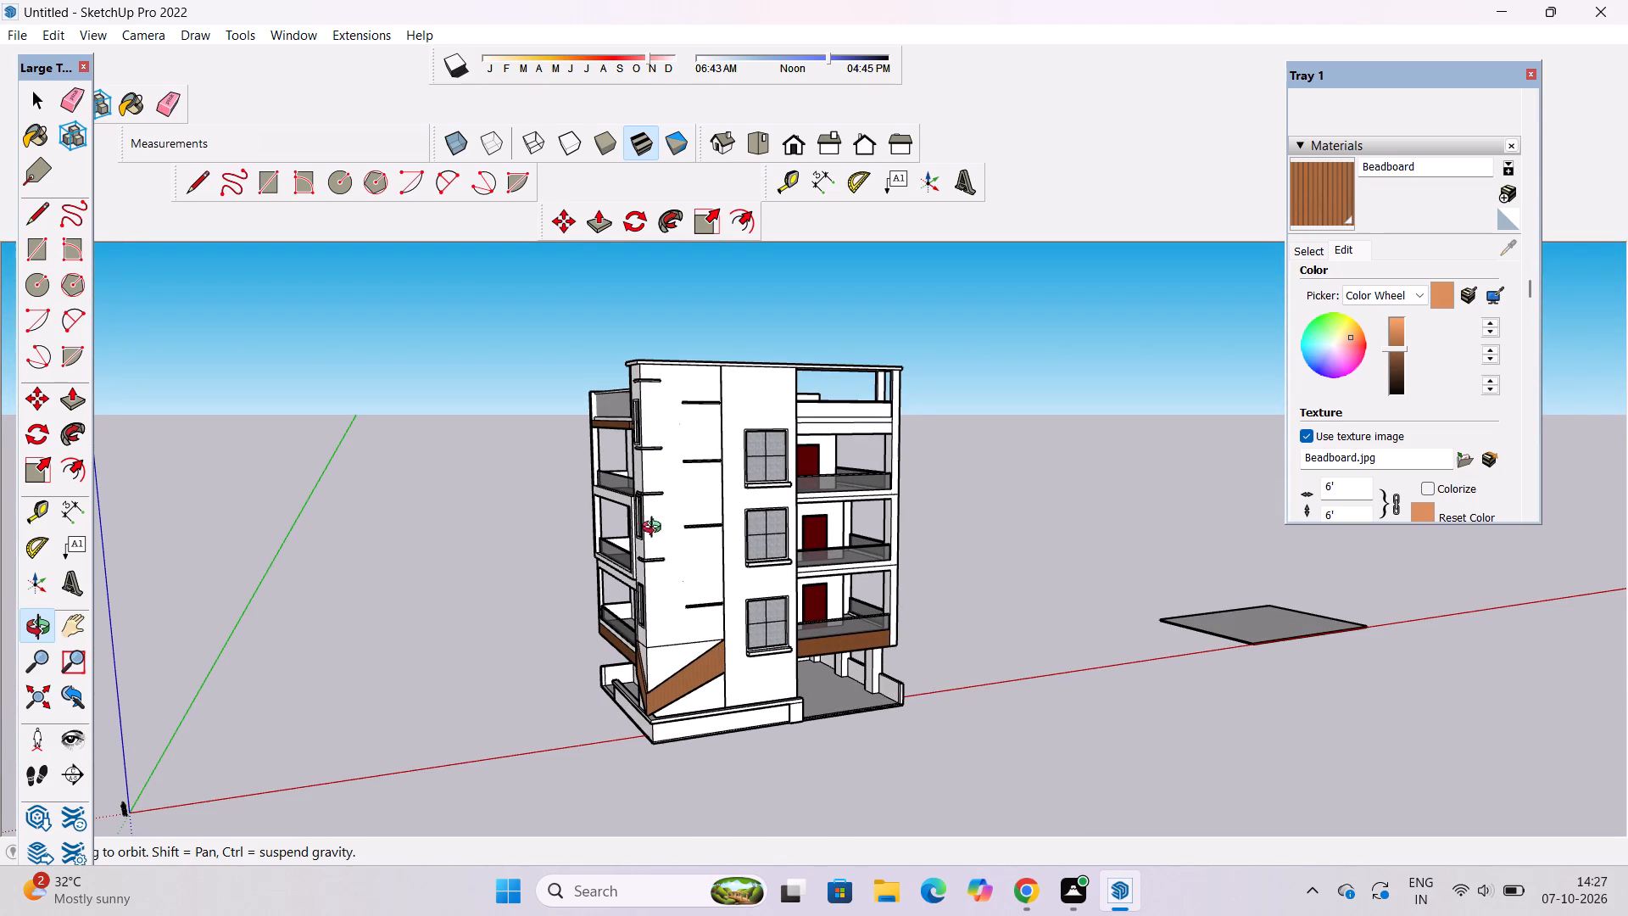
pyautogui.moveTo(621, 539); pyautogui.dragTo(661, 506)
pyautogui.keyDown('shift'); pyautogui.moveTo(672, 505); pyautogui.dragTo(663, 553); pyautogui.keyUp('shift')
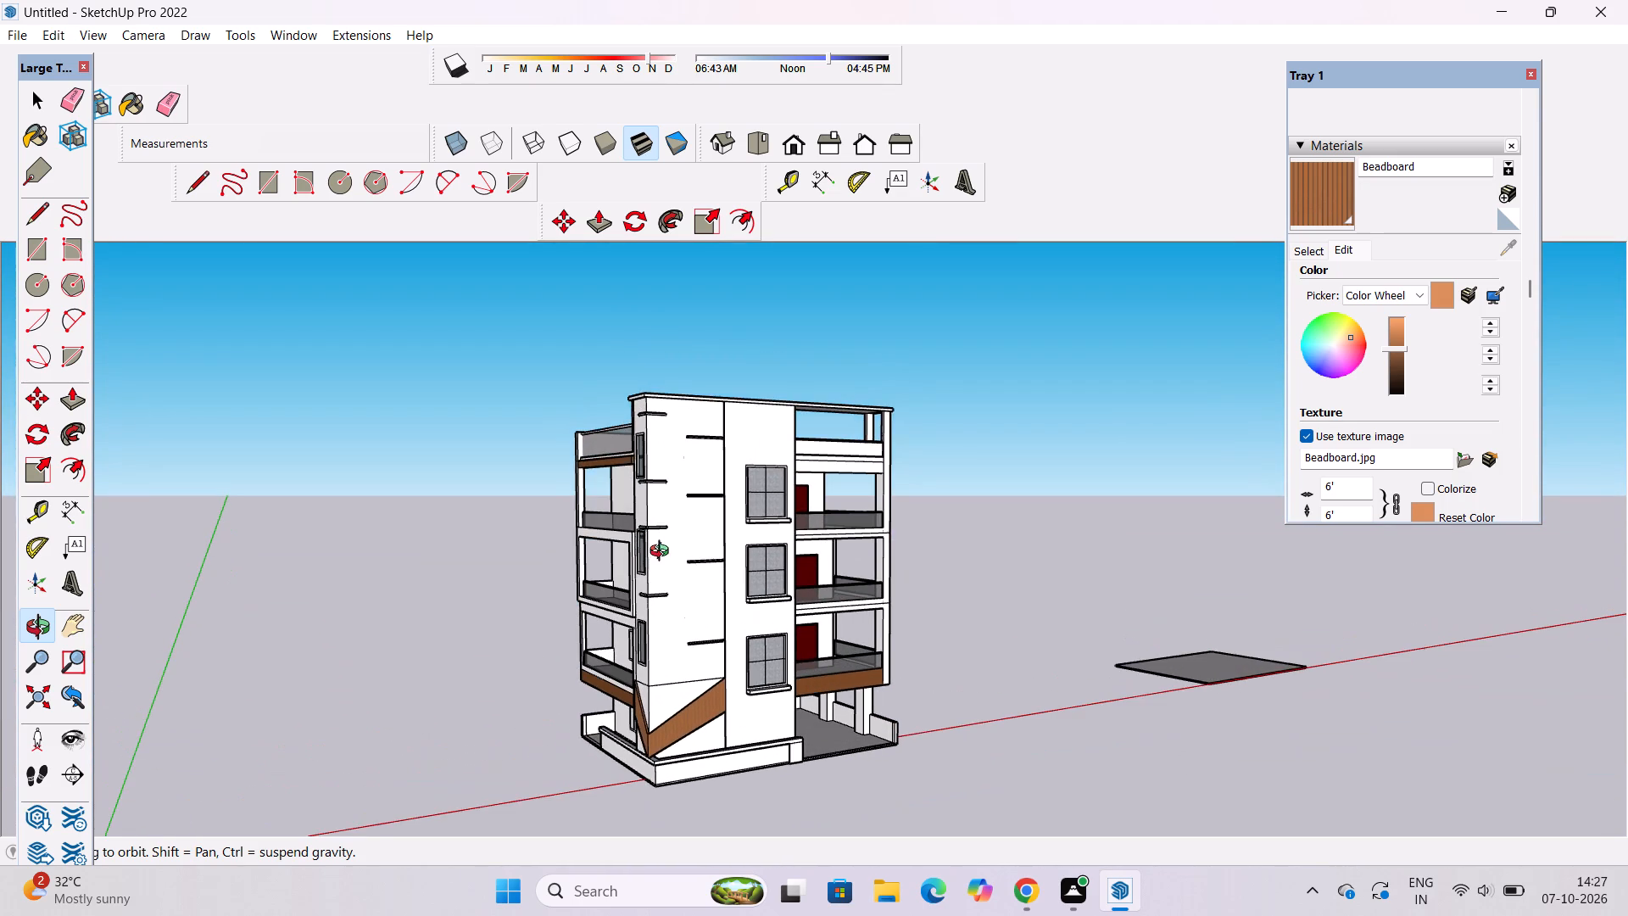
pyautogui.scroll(-1, 663, 553)
pyautogui.moveTo(658, 557); pyautogui.dragTo(731, 617)
pyautogui.scroll(4, 718, 612)
pyautogui.scroll(-5, 718, 612)
pyautogui.moveTo(716, 611); pyautogui.dragTo(751, 598)
pyautogui.scroll(6, 711, 571)
pyautogui.keyDown('shift'); pyautogui.moveTo(711, 571); pyautogui.dragTo(700, 622); pyautogui.keyUp('shift')
pyautogui.keyDown('shift'); pyautogui.moveTo(493, 584); pyautogui.dragTo(560, 540); pyautogui.keyUp('shift')
pyautogui.moveTo(590, 561); pyautogui.dragTo(546, 539)
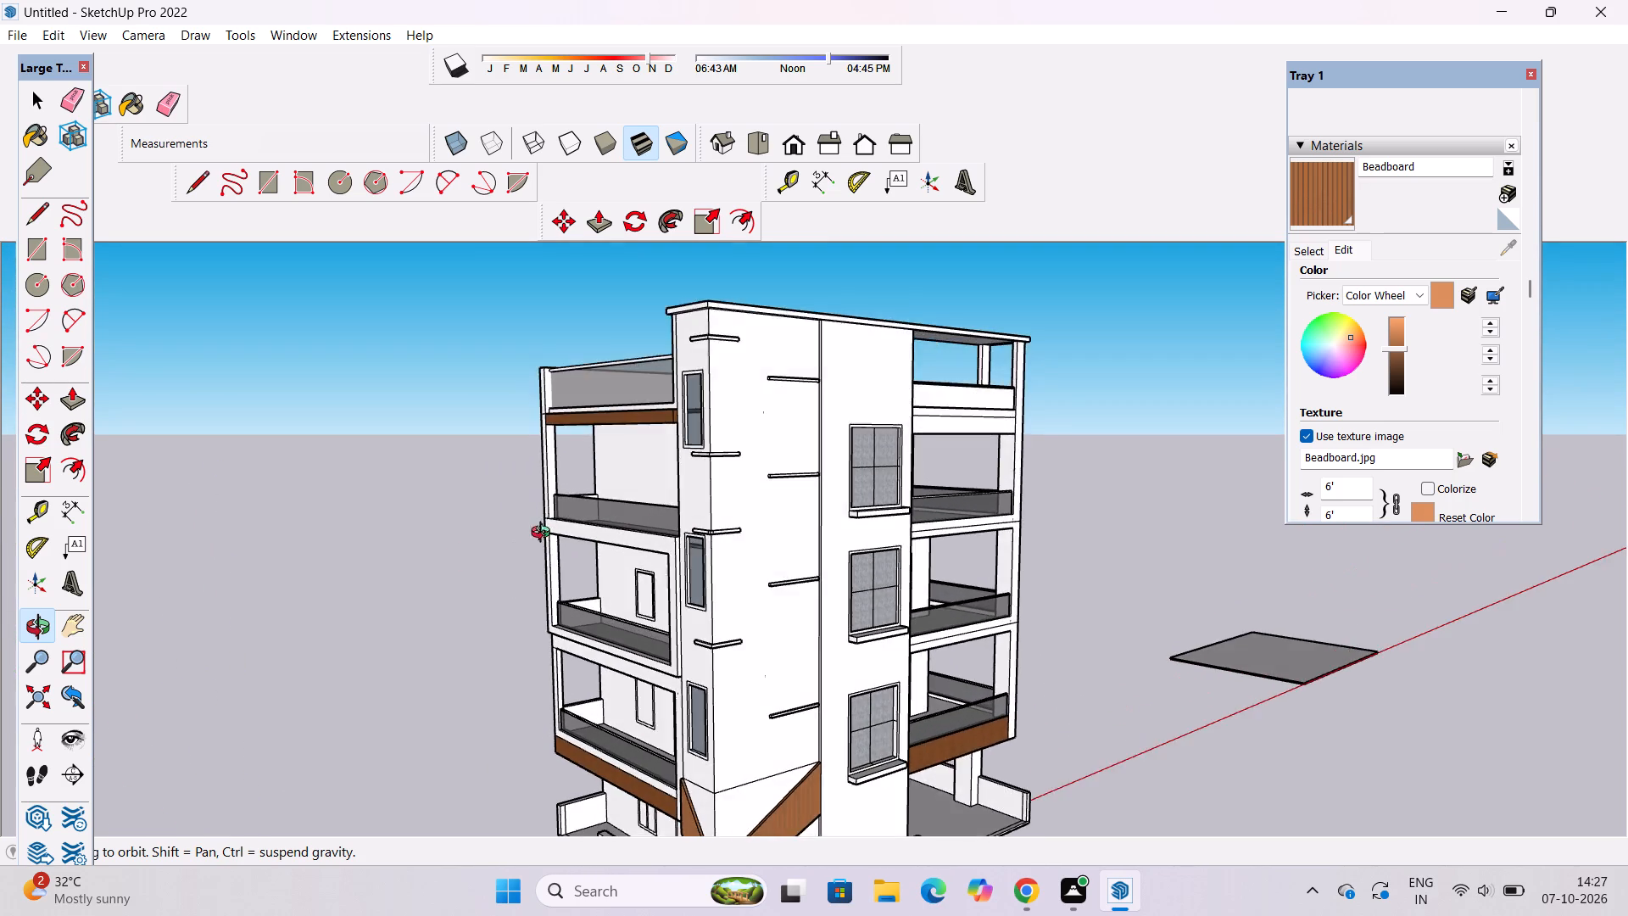
pyautogui.scroll(-2, 544, 534)
pyautogui.keyDown('shift'); pyautogui.moveTo(544, 534); pyautogui.dragTo(512, 471); pyautogui.keyUp('shift')
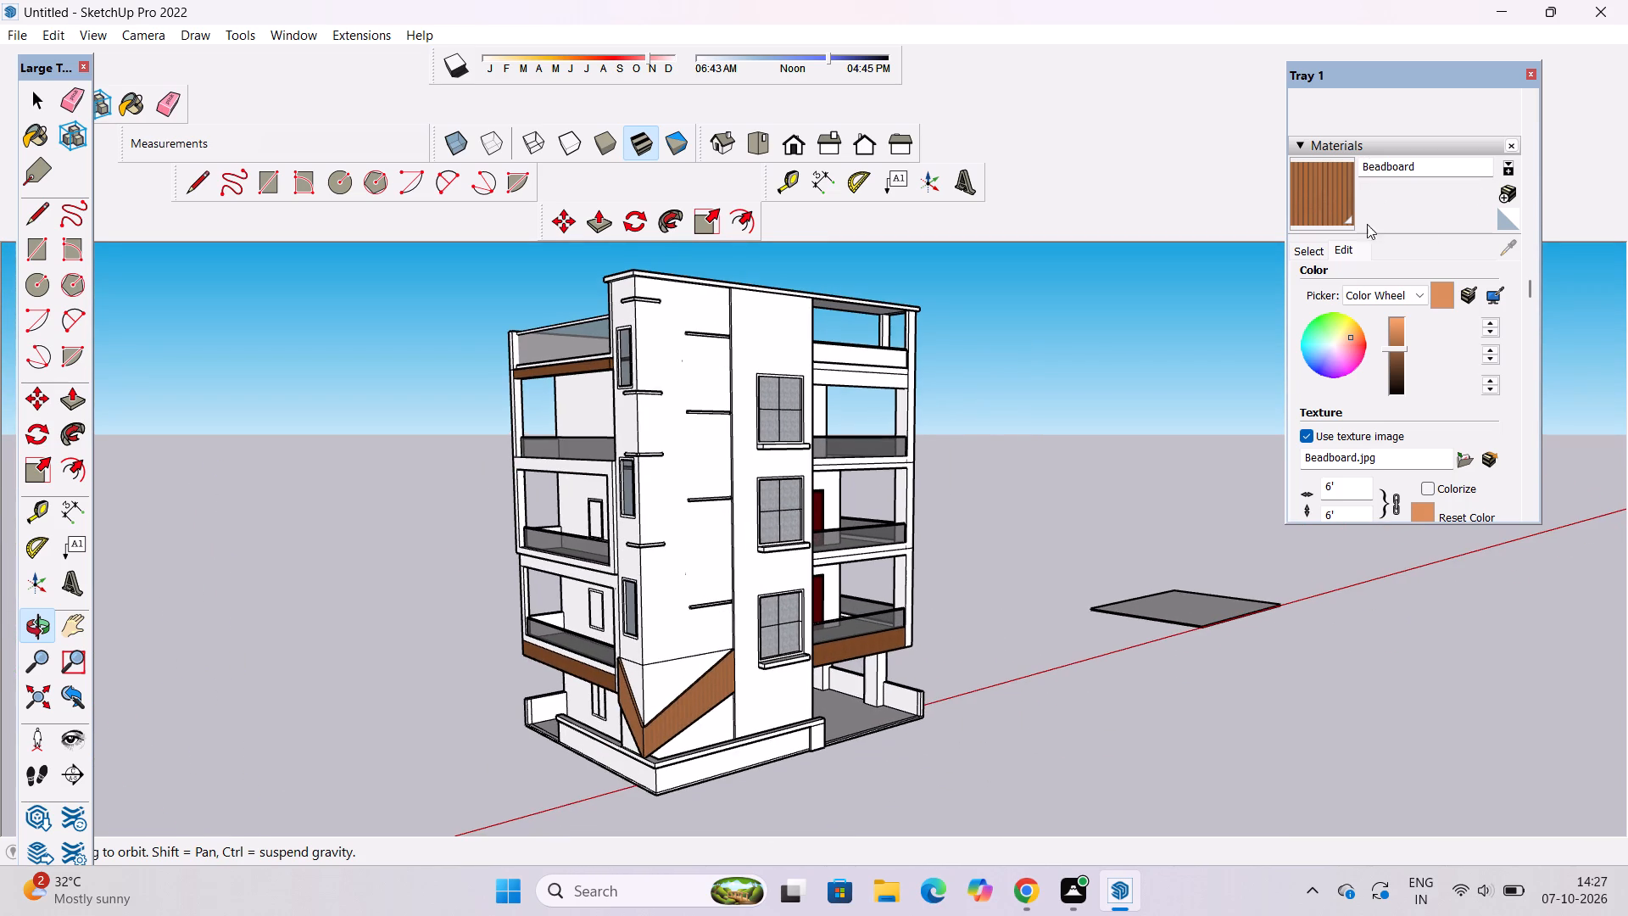
# Paint the back wall of the top-floor balcony on the narrow-window side with 0012_Bisque from the Colors-Named collection.
pyautogui.scroll(2, 1356, 265)
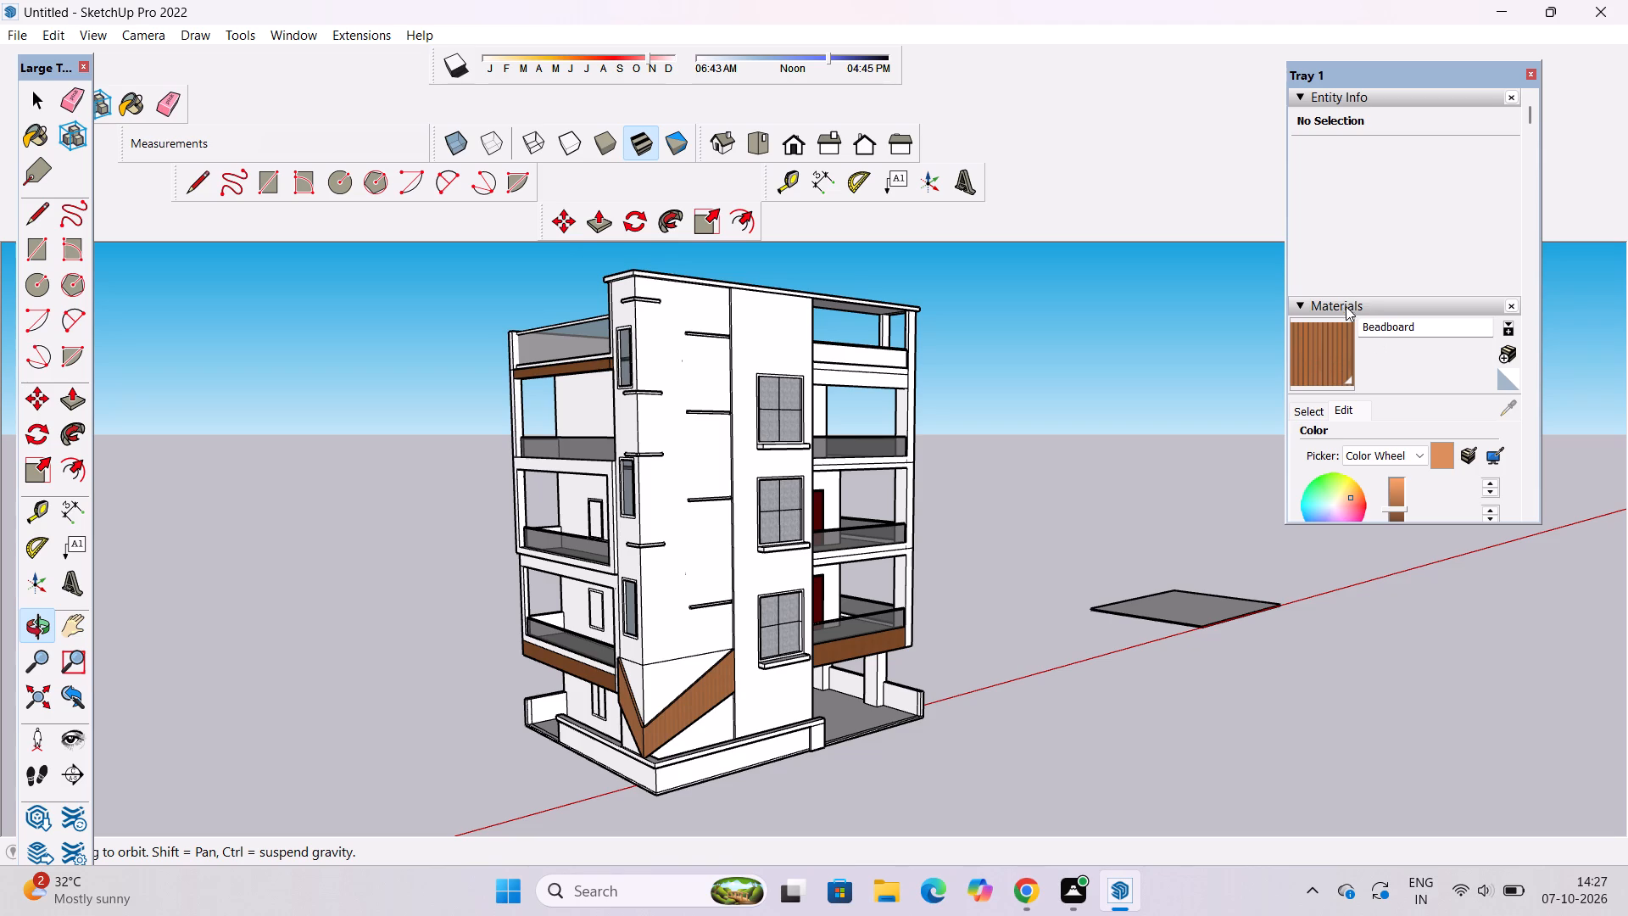
pyautogui.scroll(4, 1335, 321)
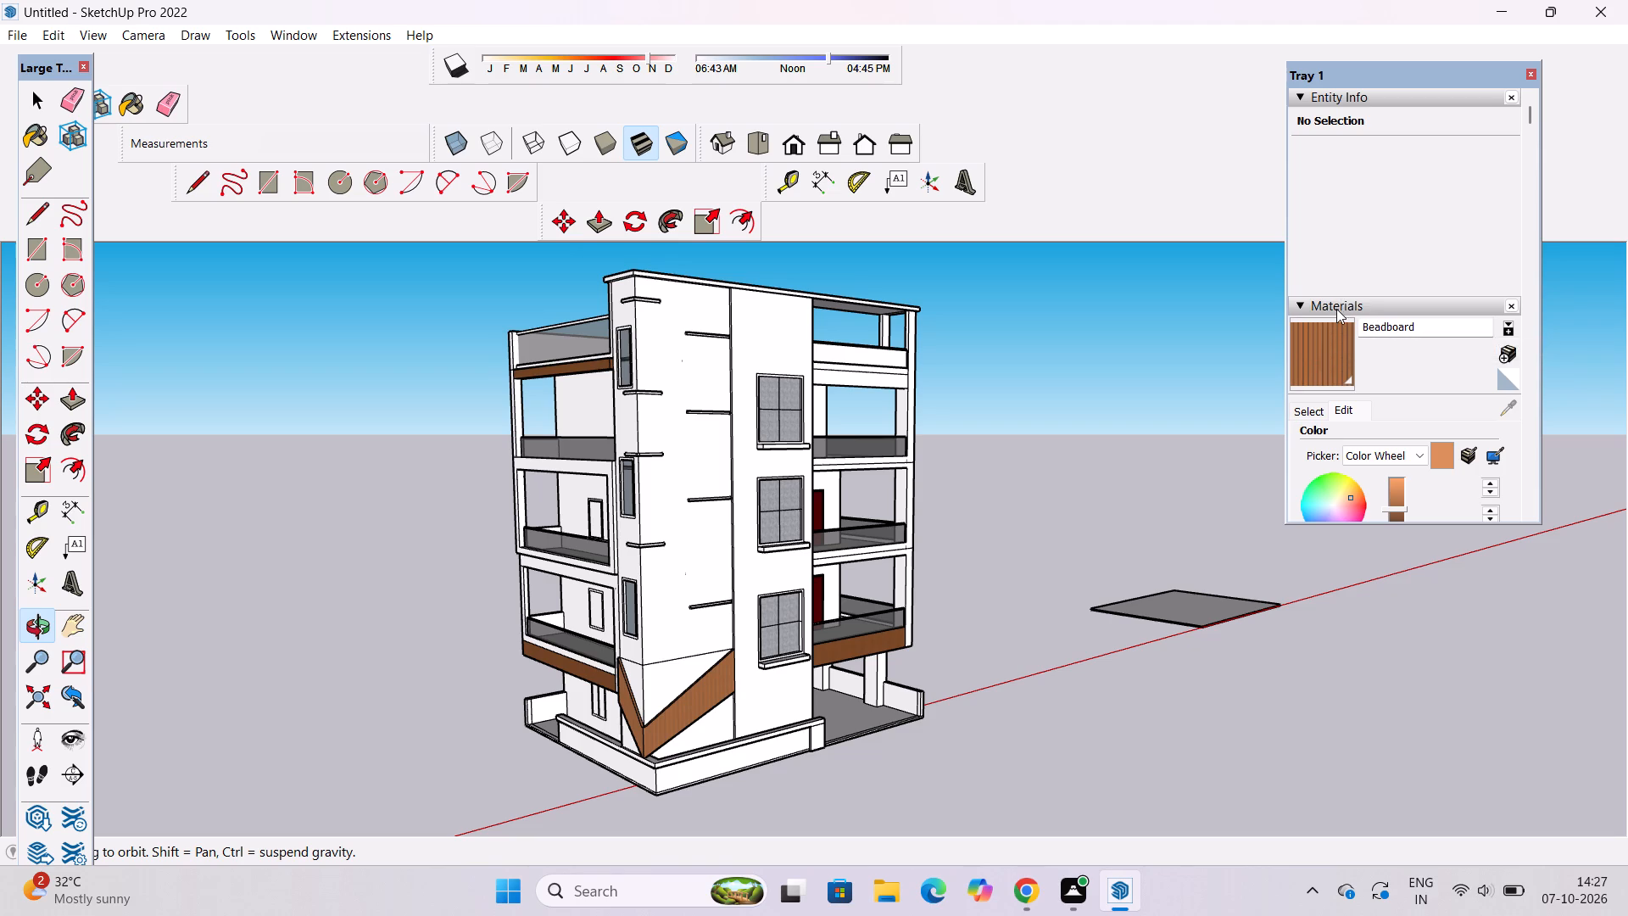
pyautogui.click(1336, 309)
pyautogui.scroll(-2, 1310, 249)
pyautogui.scroll(2, 1321, 292)
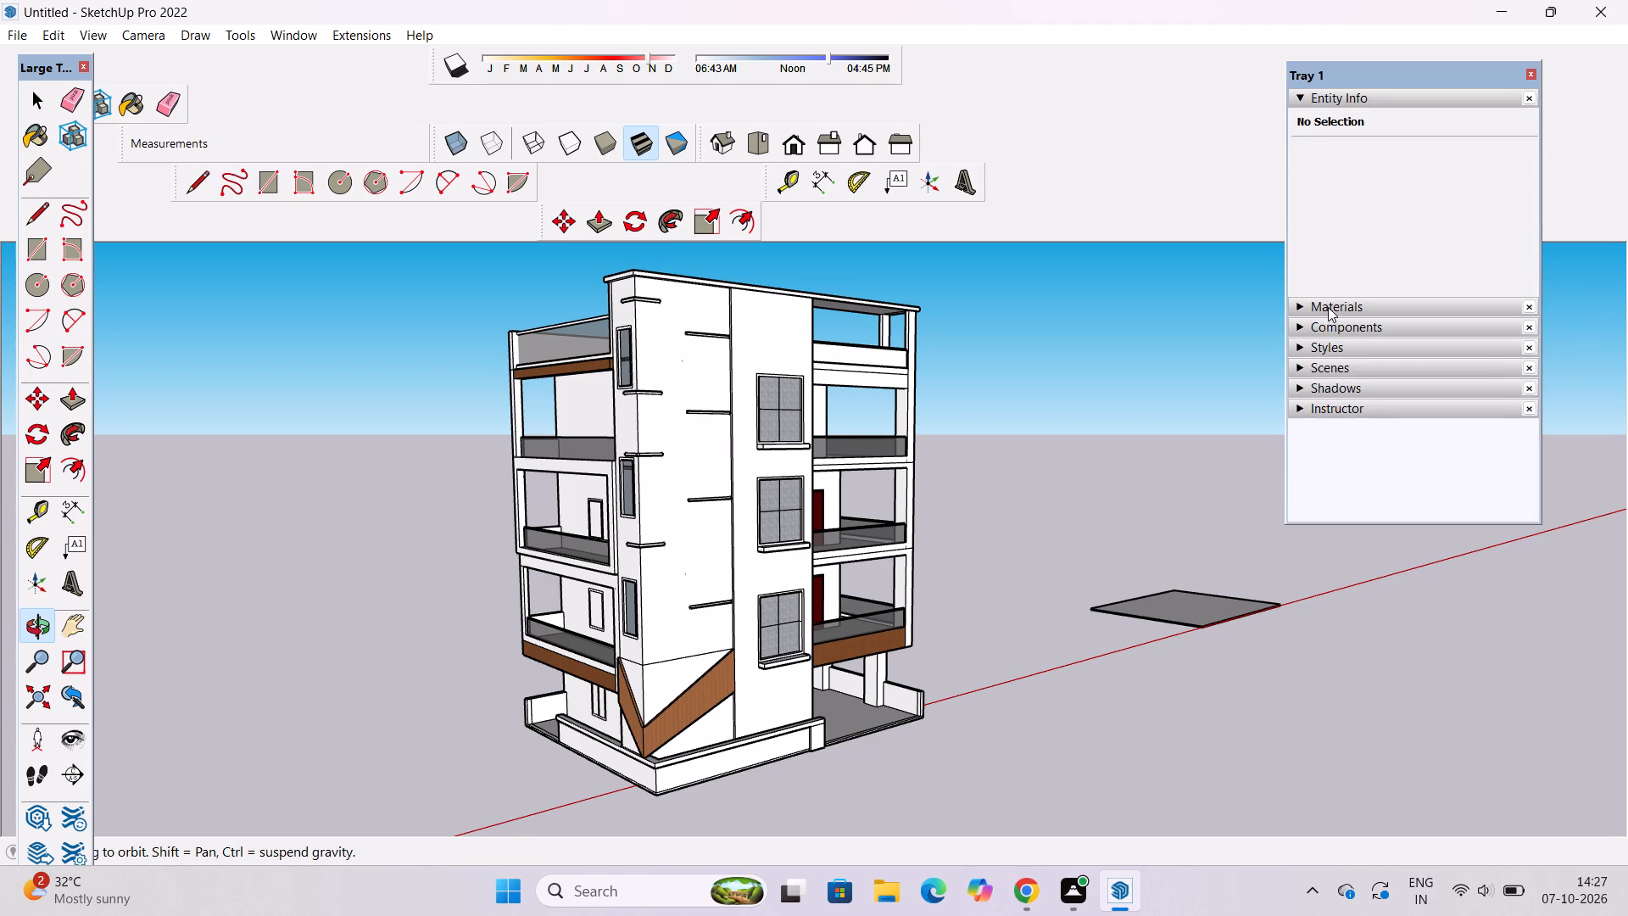
pyautogui.click(1328, 307)
pyautogui.click(1315, 408)
pyautogui.scroll(-2, 1326, 154)
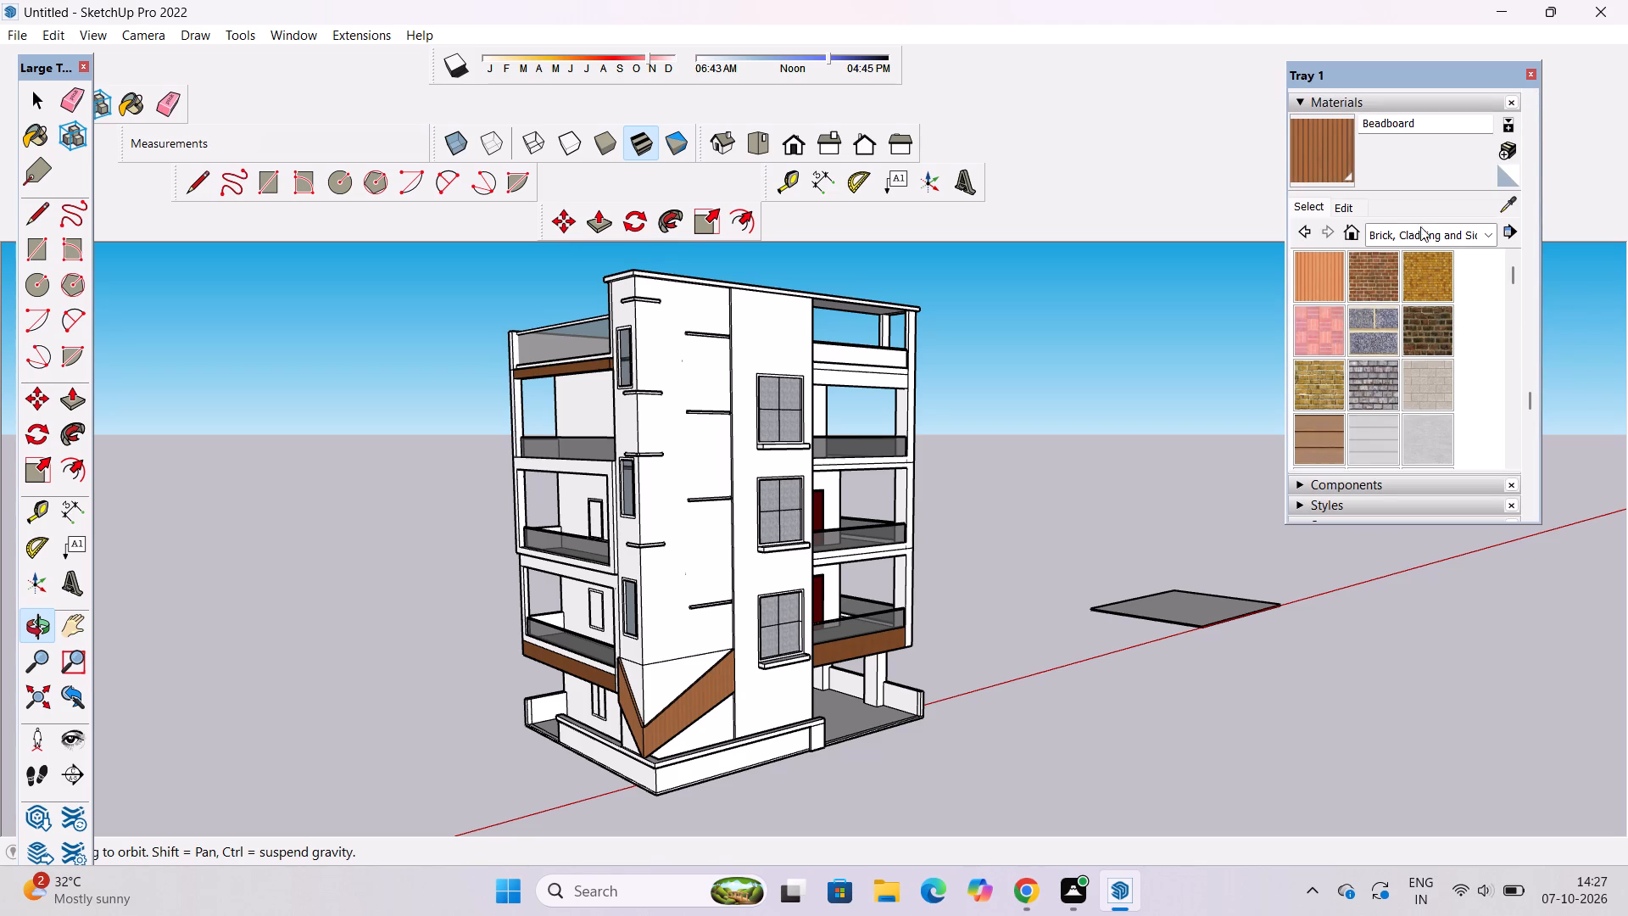
pyautogui.click(1420, 230)
pyautogui.click(1424, 316)
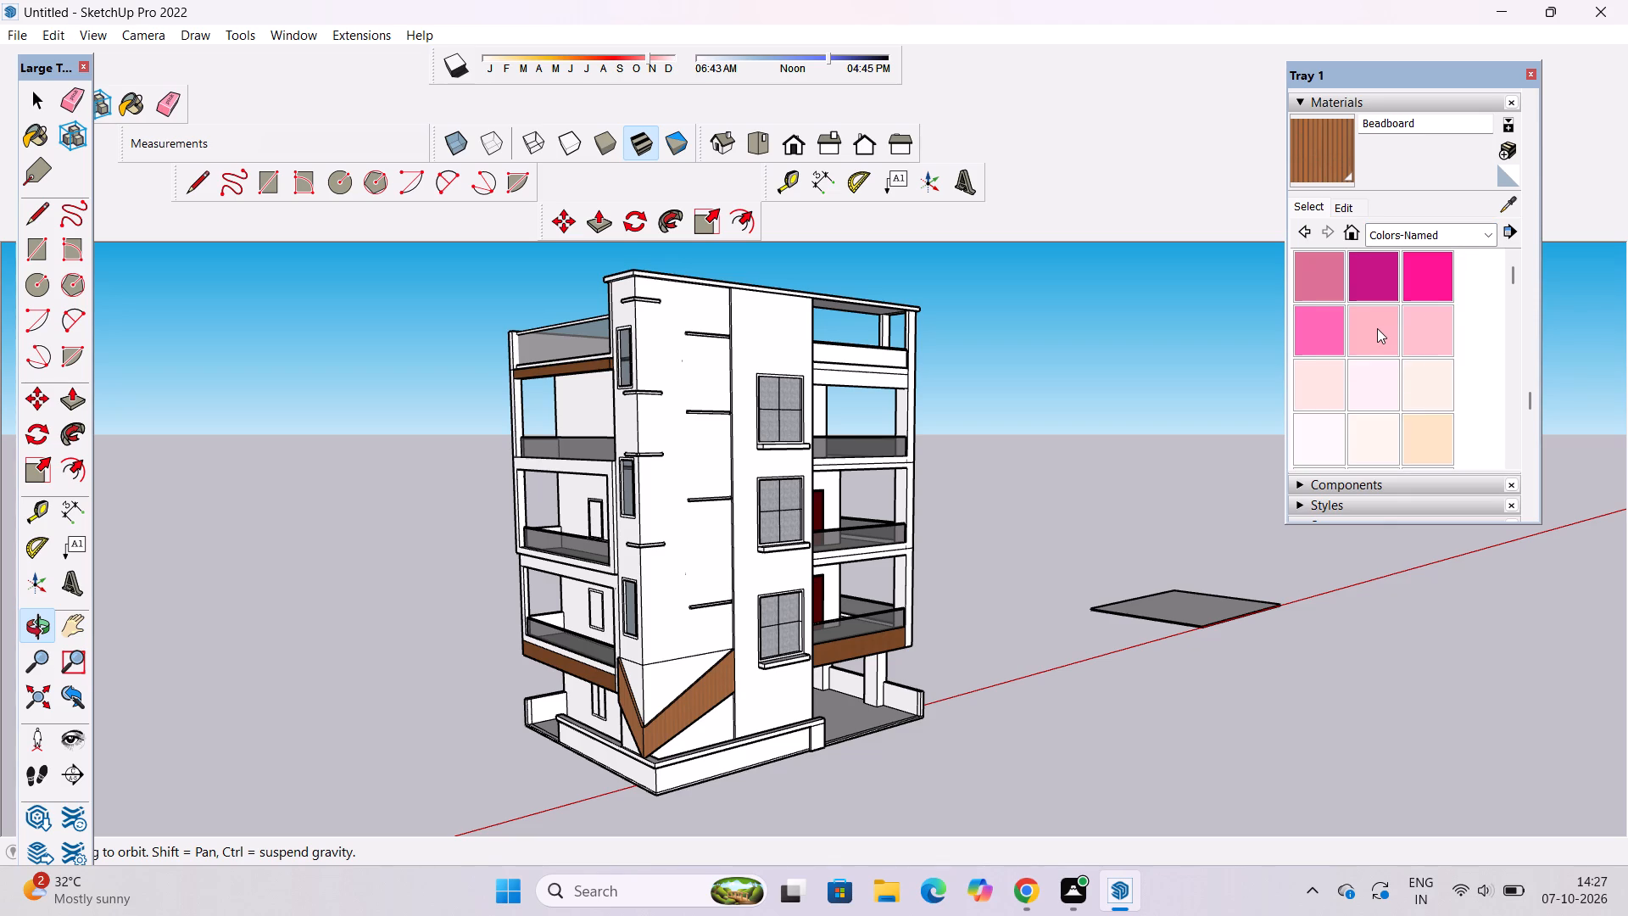
pyautogui.scroll(-1, 1377, 328)
pyautogui.click(1436, 344)
pyautogui.scroll(3, 625, 395)
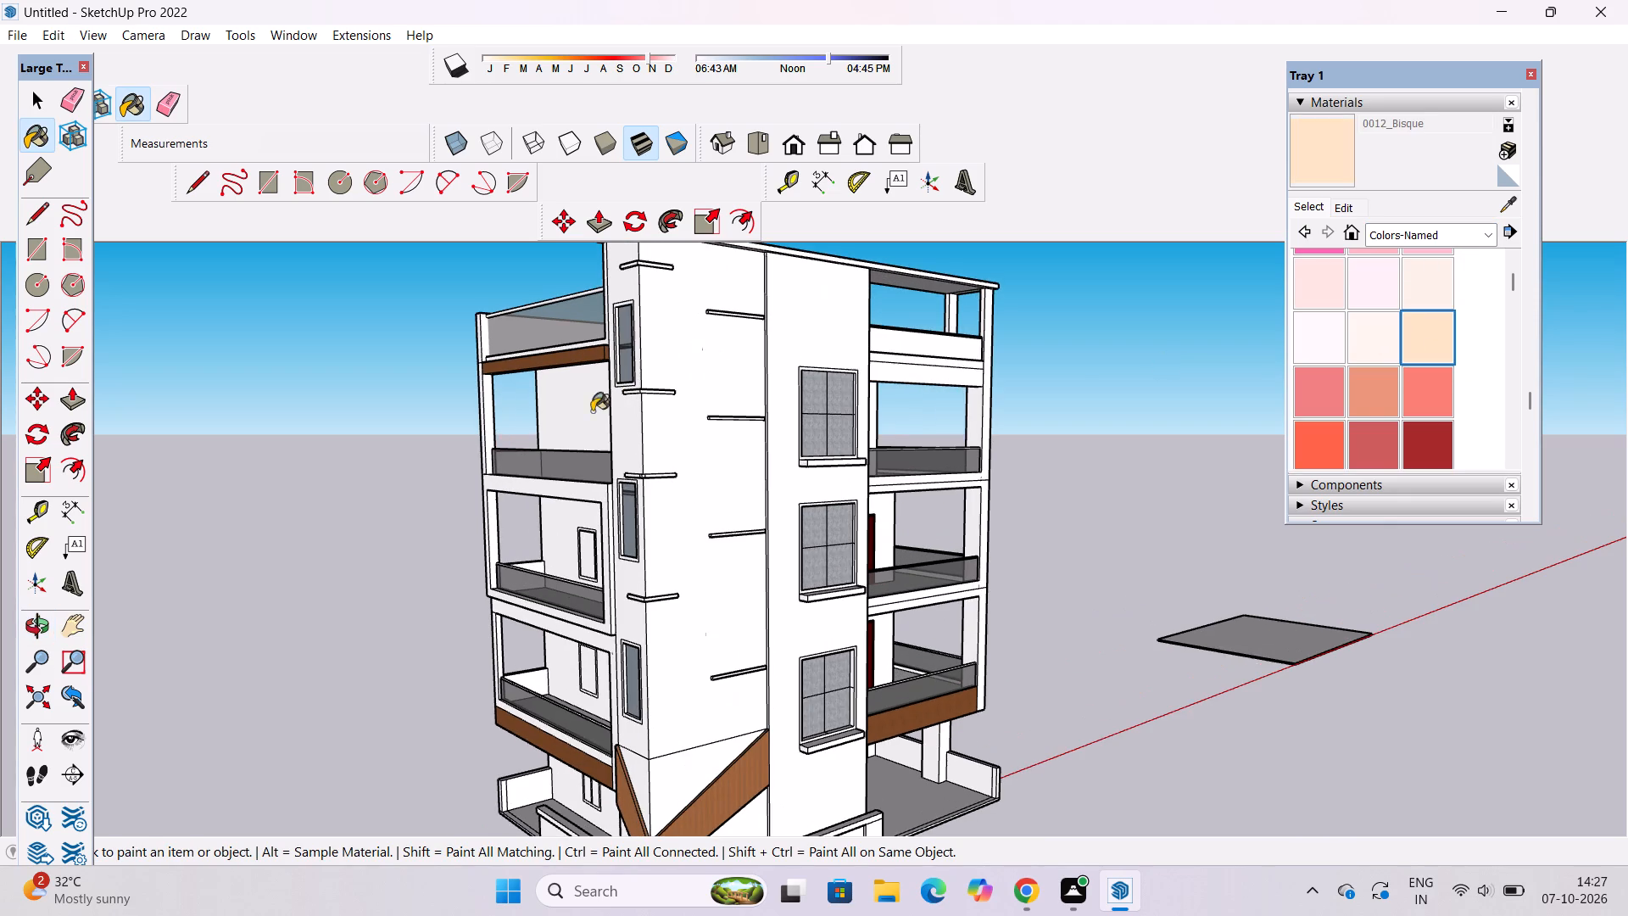
pyautogui.click(561, 423)
# Paint the back walls of the two lower balconies and the ground-floor wall beneath them with 0012_Bisque.
pyautogui.scroll(-1, 577, 406)
pyautogui.scroll(3, 566, 573)
pyautogui.click(558, 499)
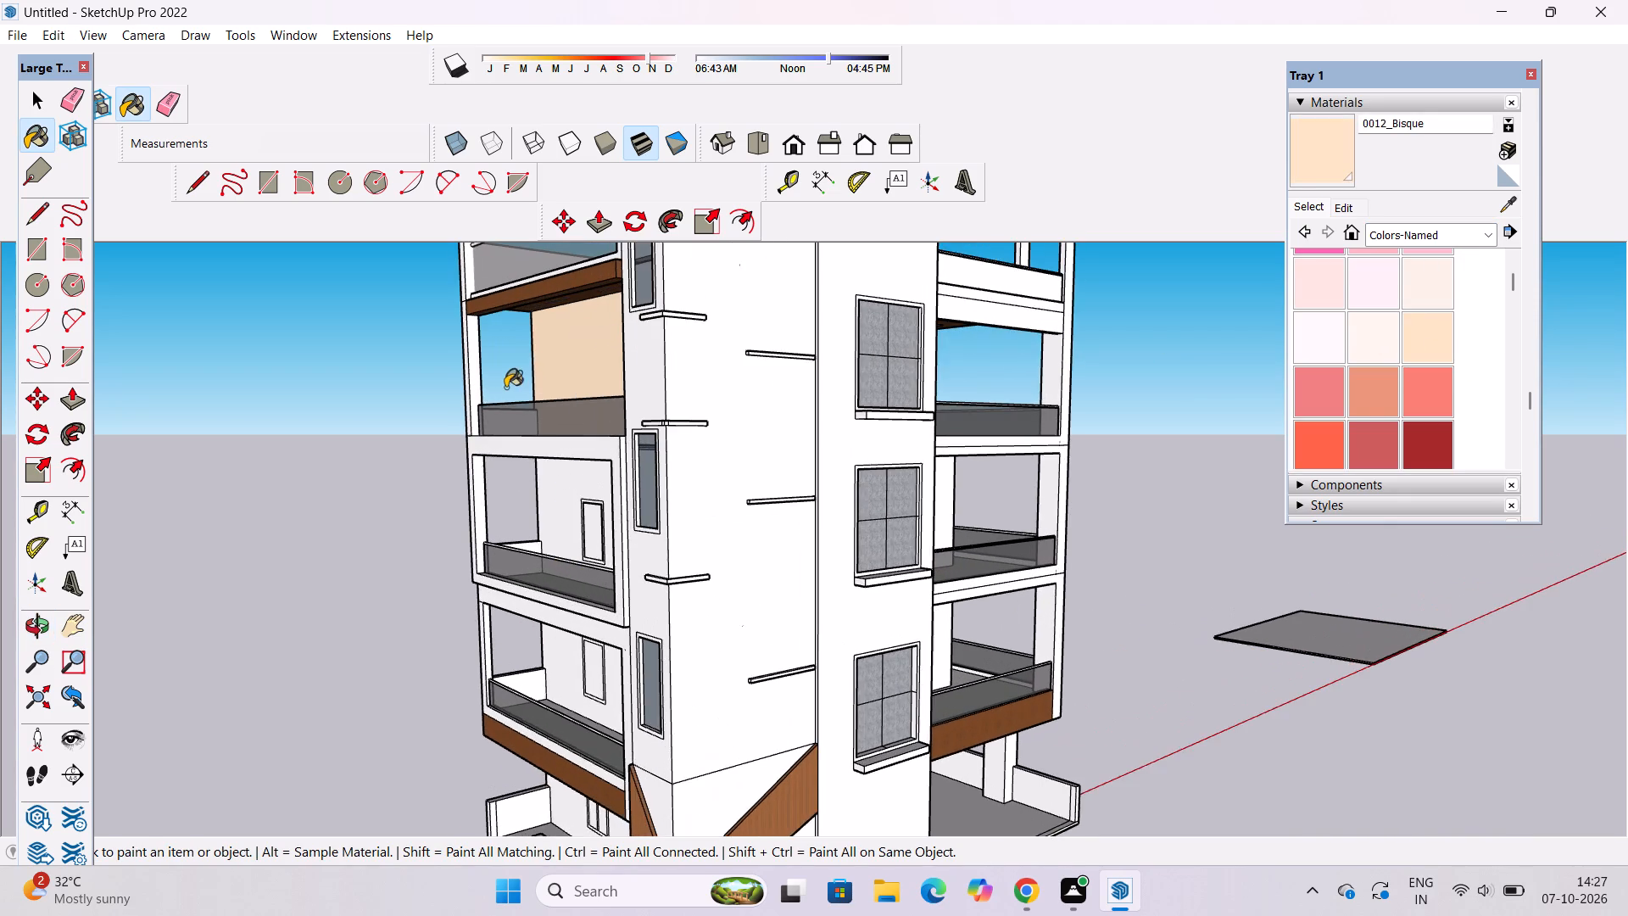
pyautogui.scroll(-2, 503, 388)
pyautogui.scroll(2, 577, 611)
pyautogui.click(545, 620)
pyautogui.scroll(-4, 548, 454)
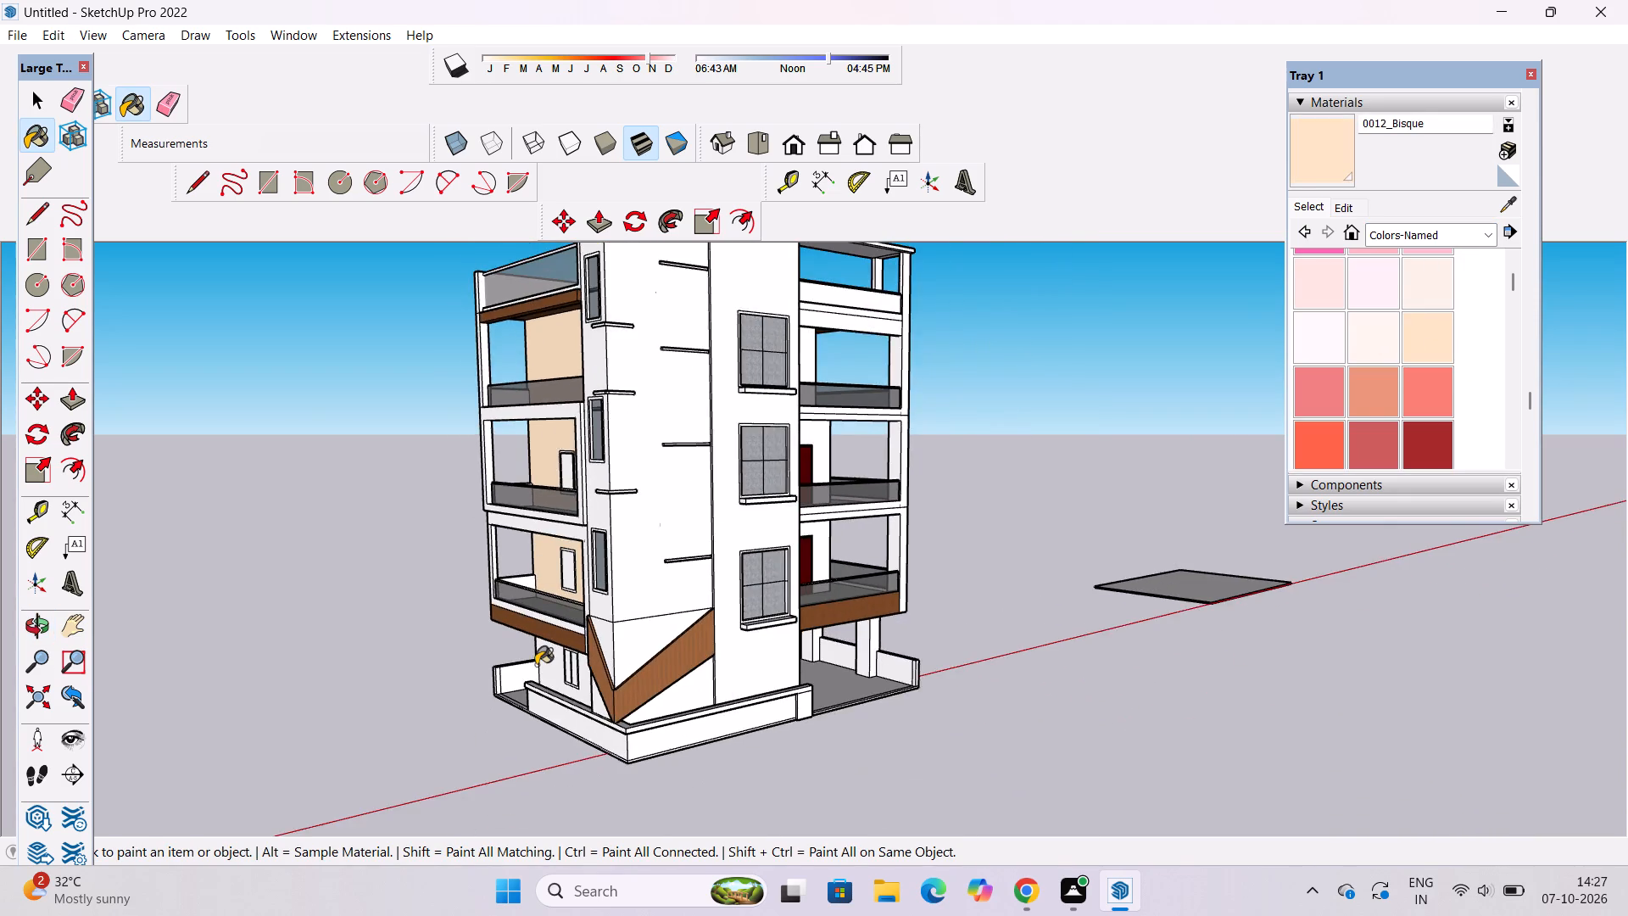
pyautogui.scroll(4, 536, 665)
pyautogui.click(554, 665)
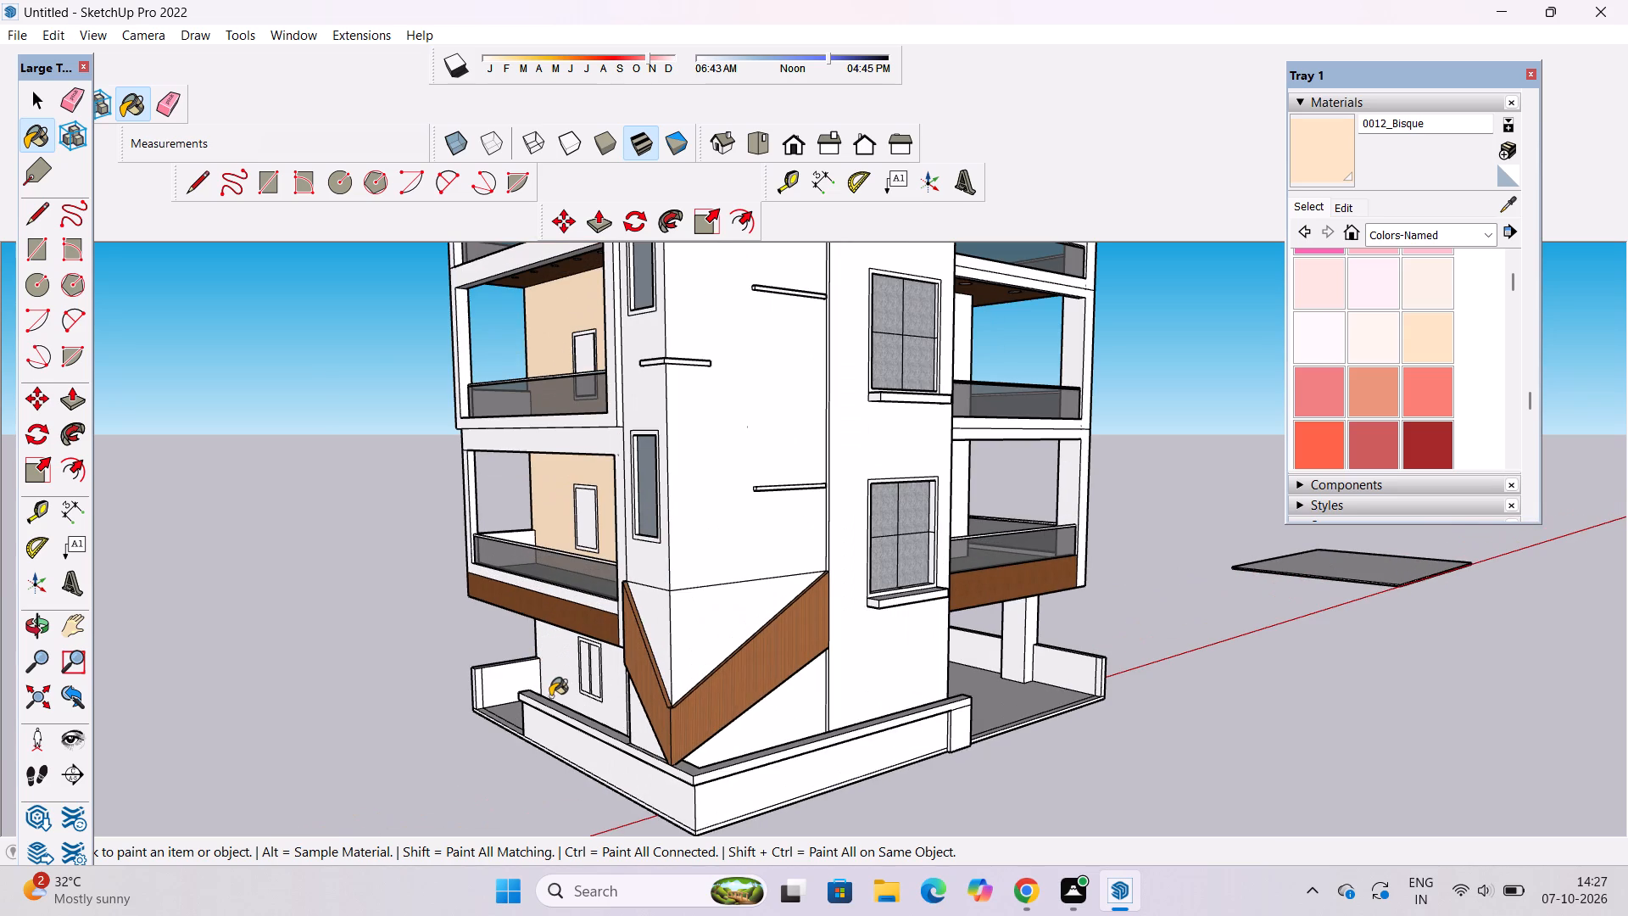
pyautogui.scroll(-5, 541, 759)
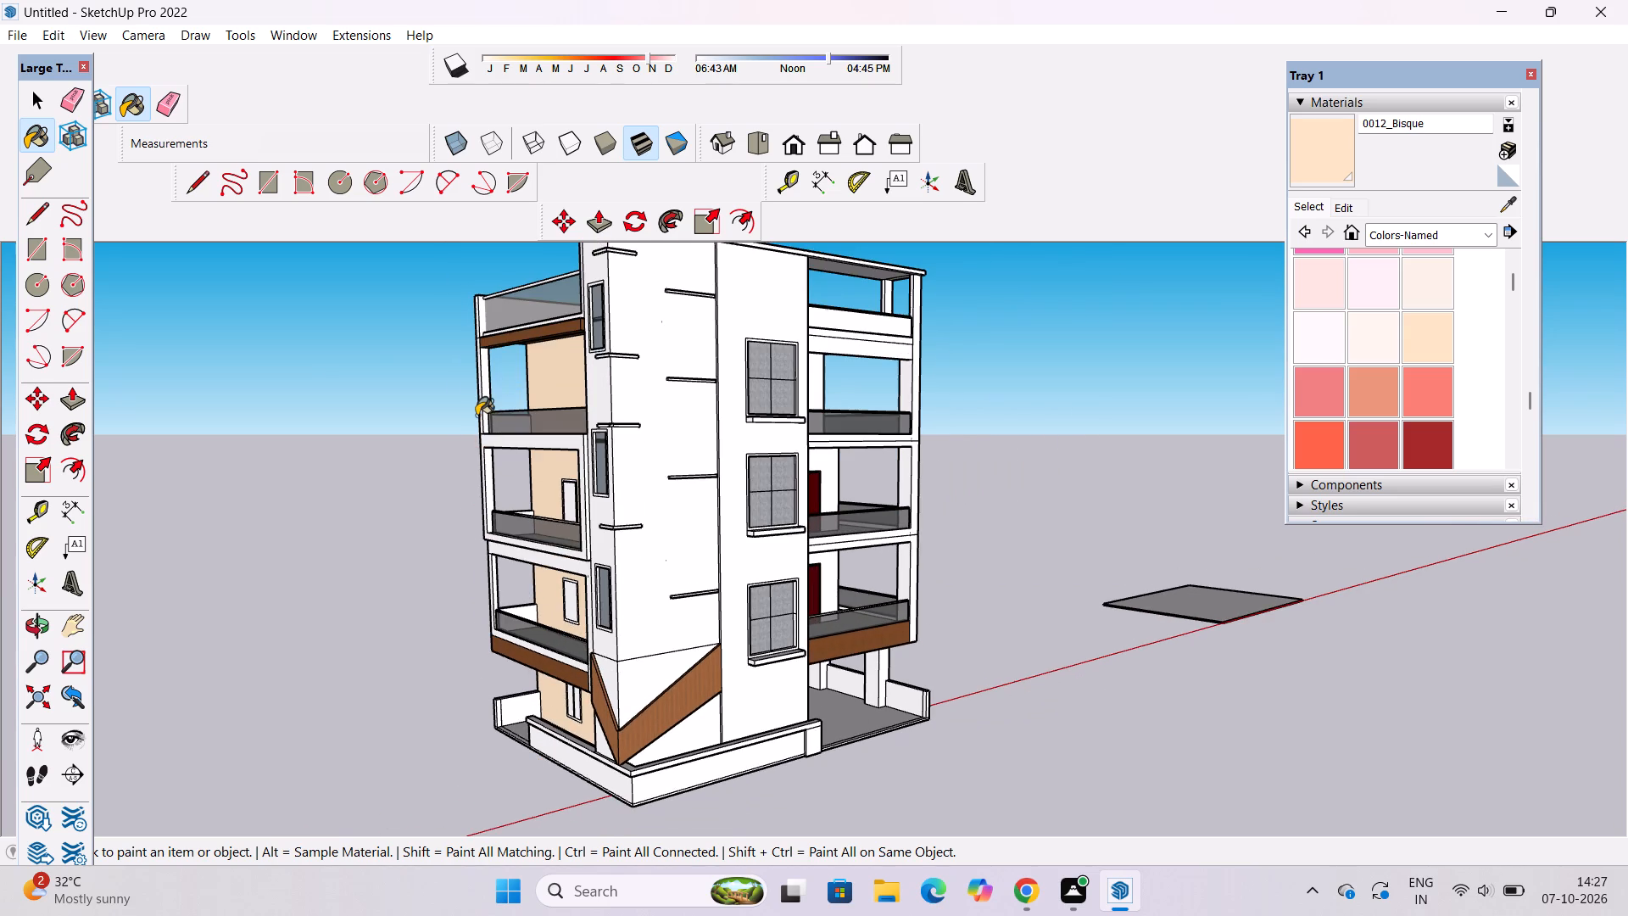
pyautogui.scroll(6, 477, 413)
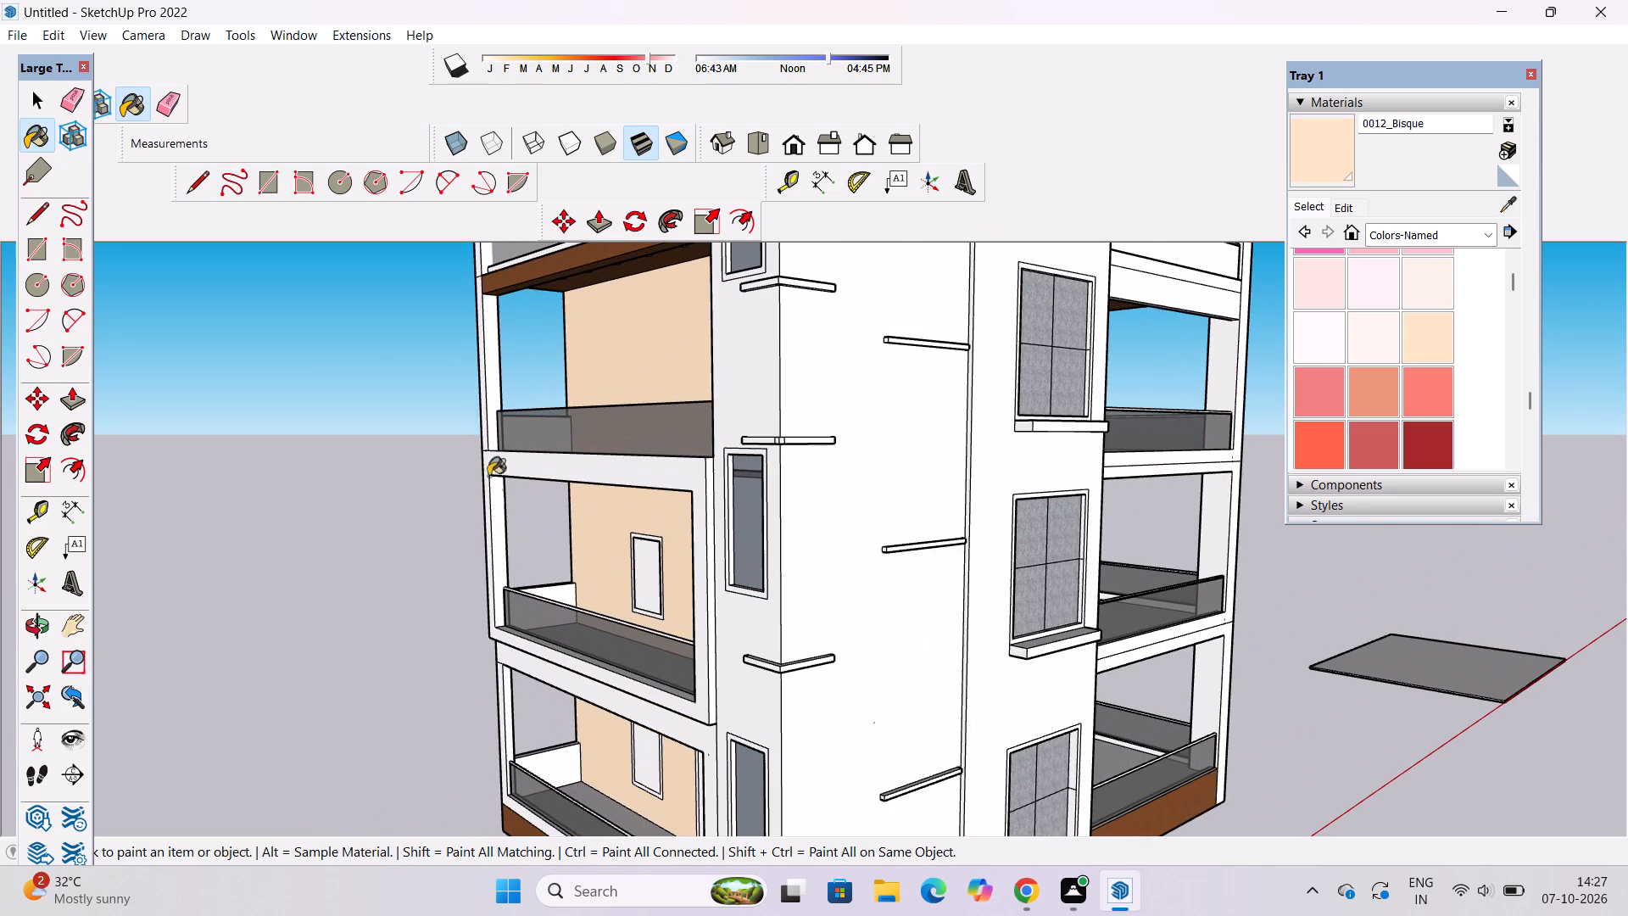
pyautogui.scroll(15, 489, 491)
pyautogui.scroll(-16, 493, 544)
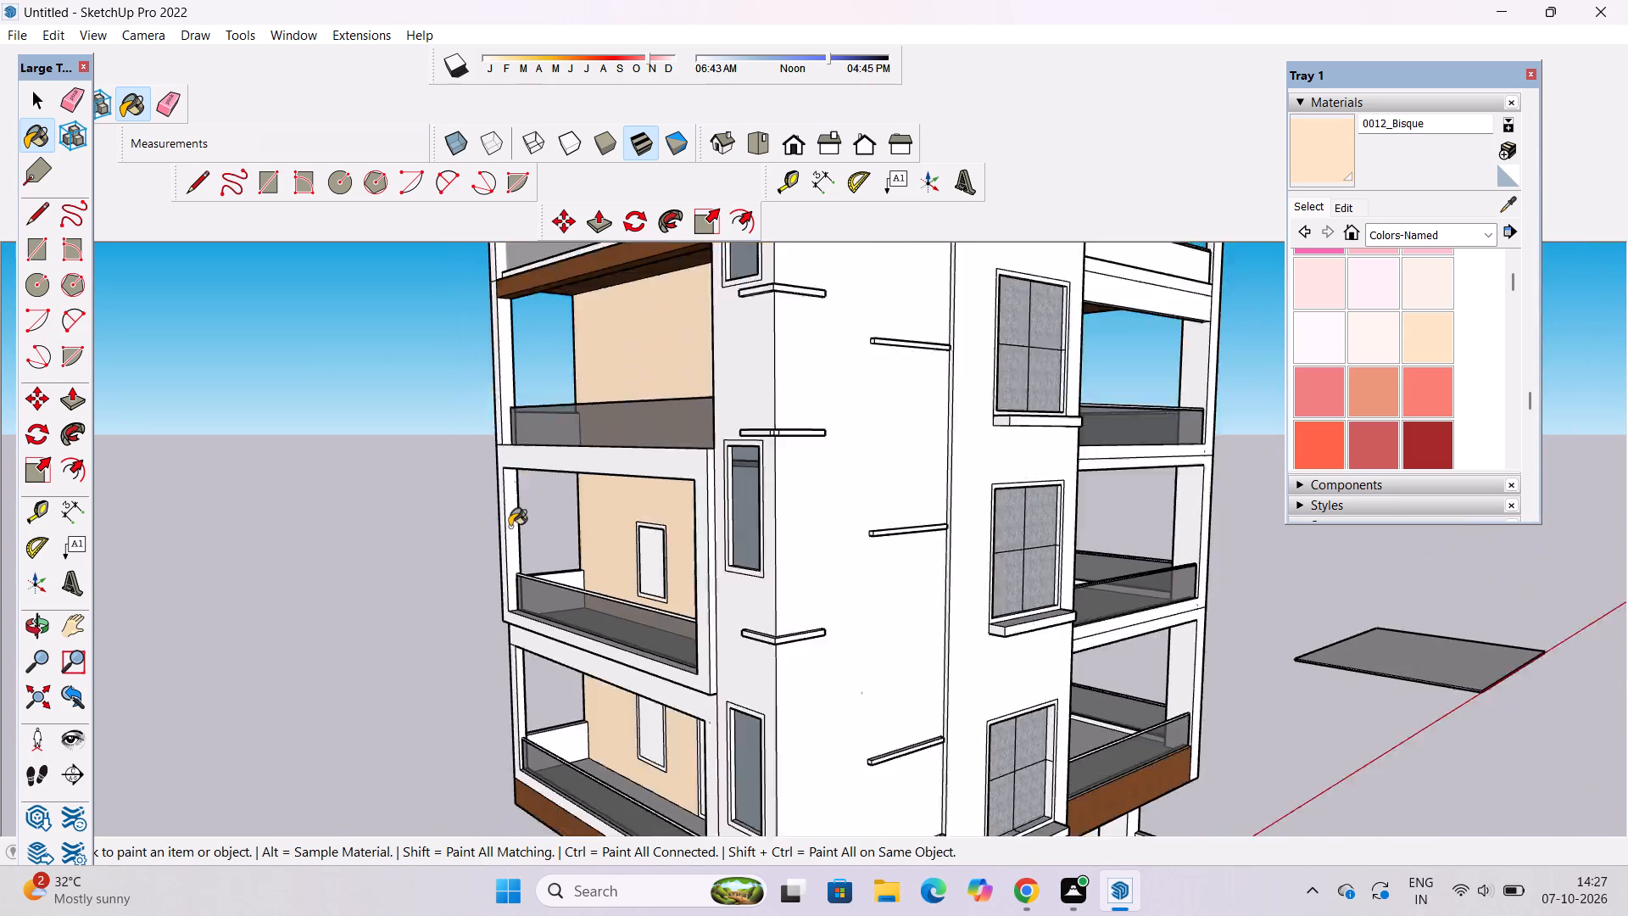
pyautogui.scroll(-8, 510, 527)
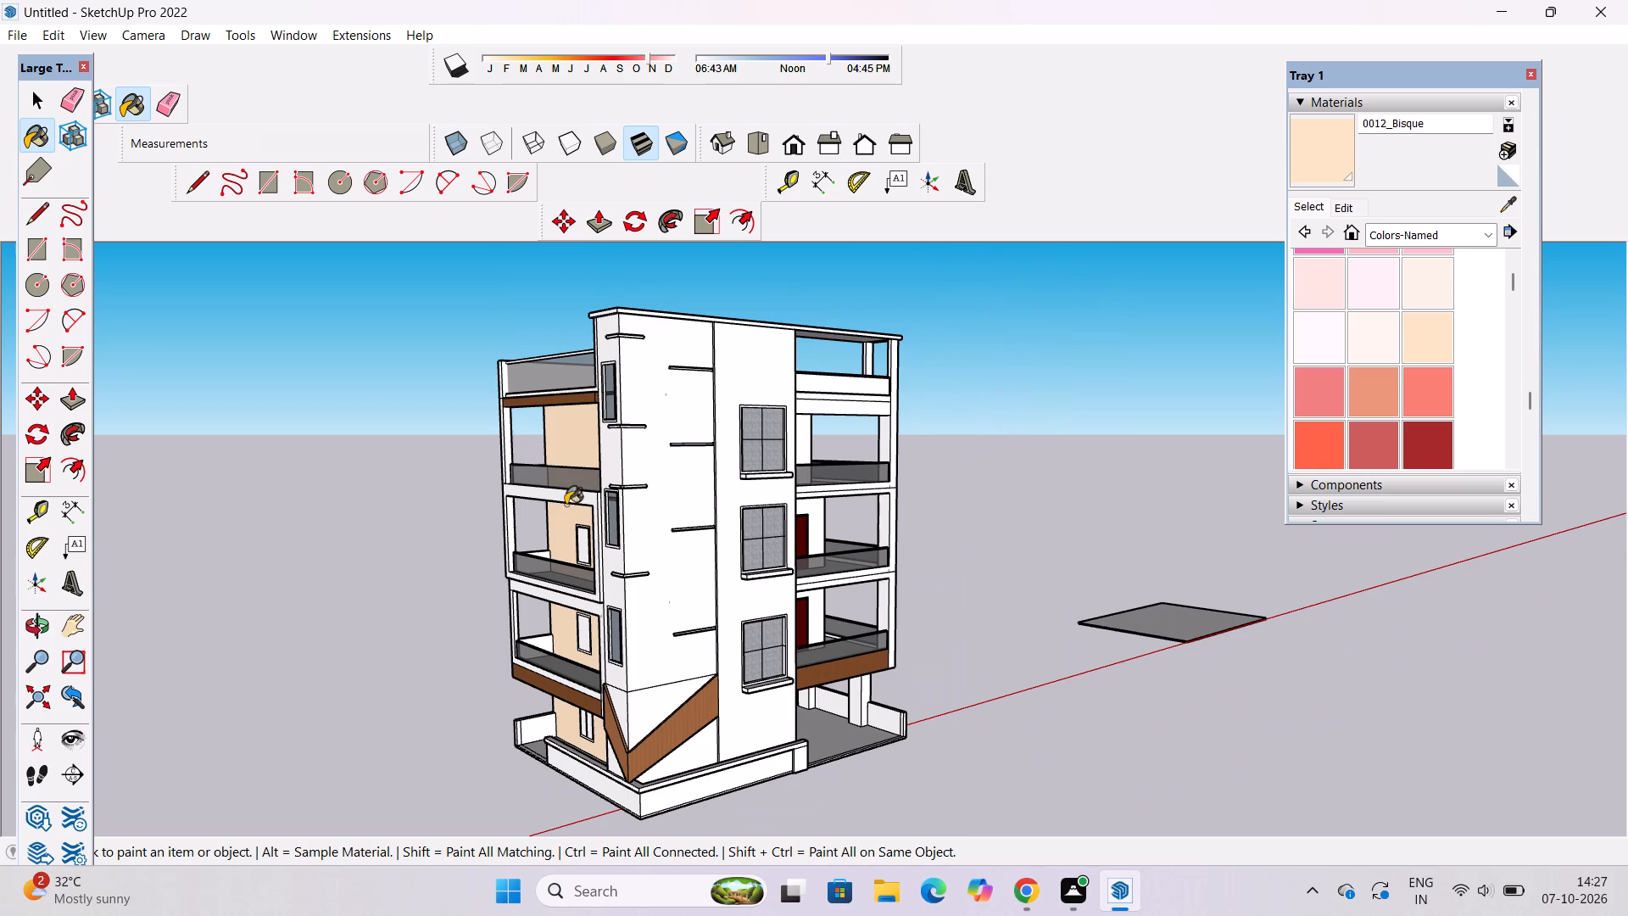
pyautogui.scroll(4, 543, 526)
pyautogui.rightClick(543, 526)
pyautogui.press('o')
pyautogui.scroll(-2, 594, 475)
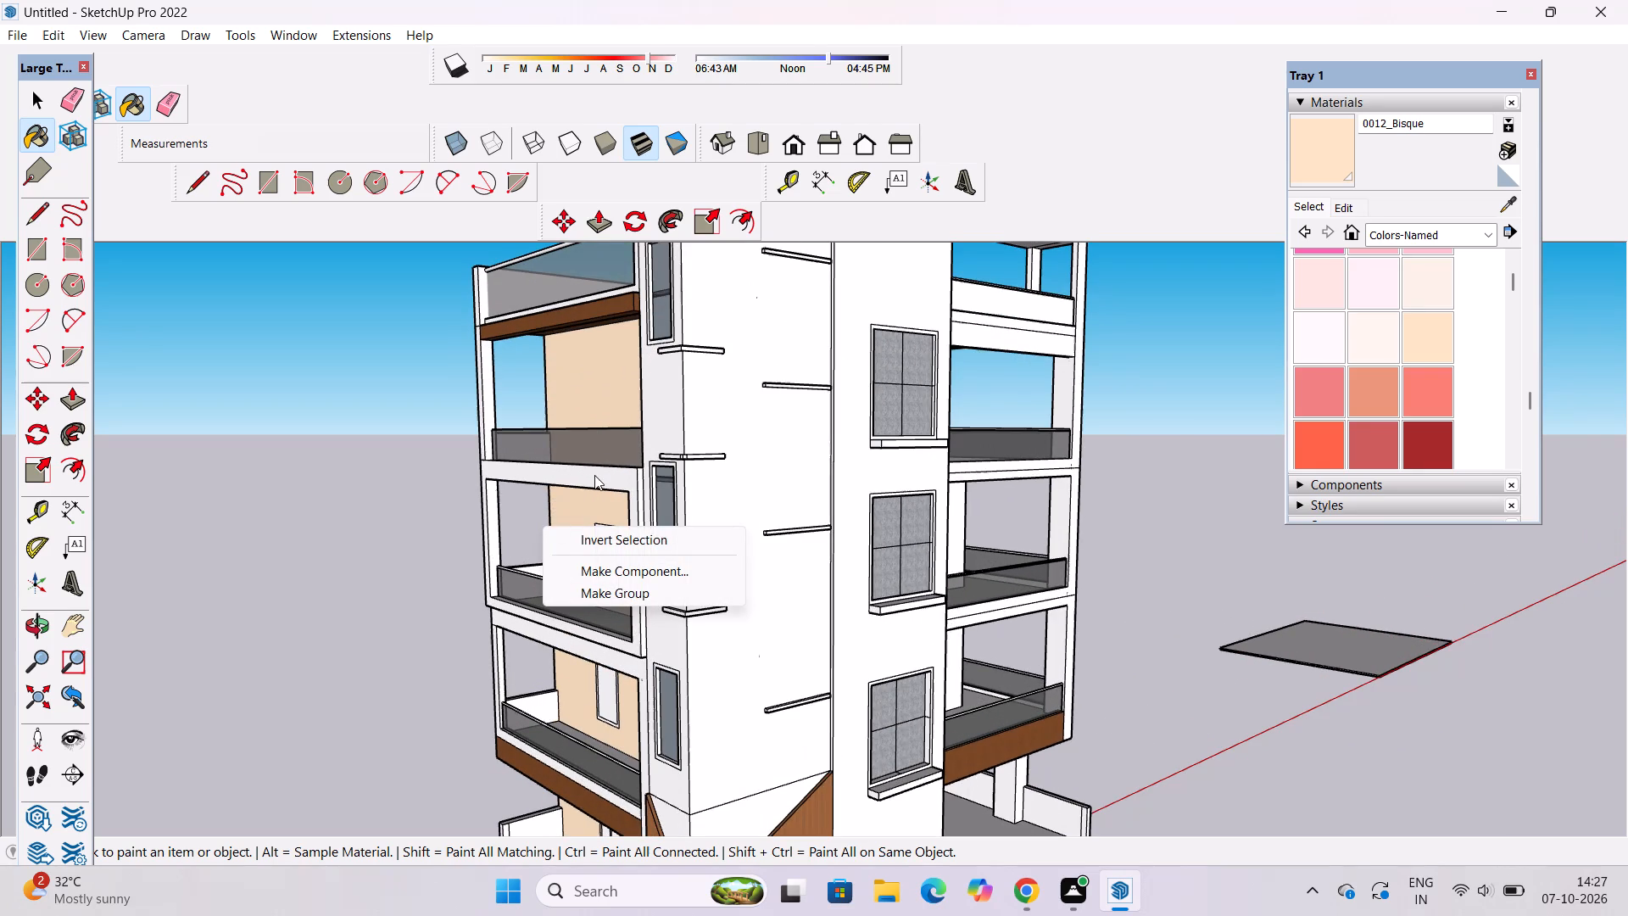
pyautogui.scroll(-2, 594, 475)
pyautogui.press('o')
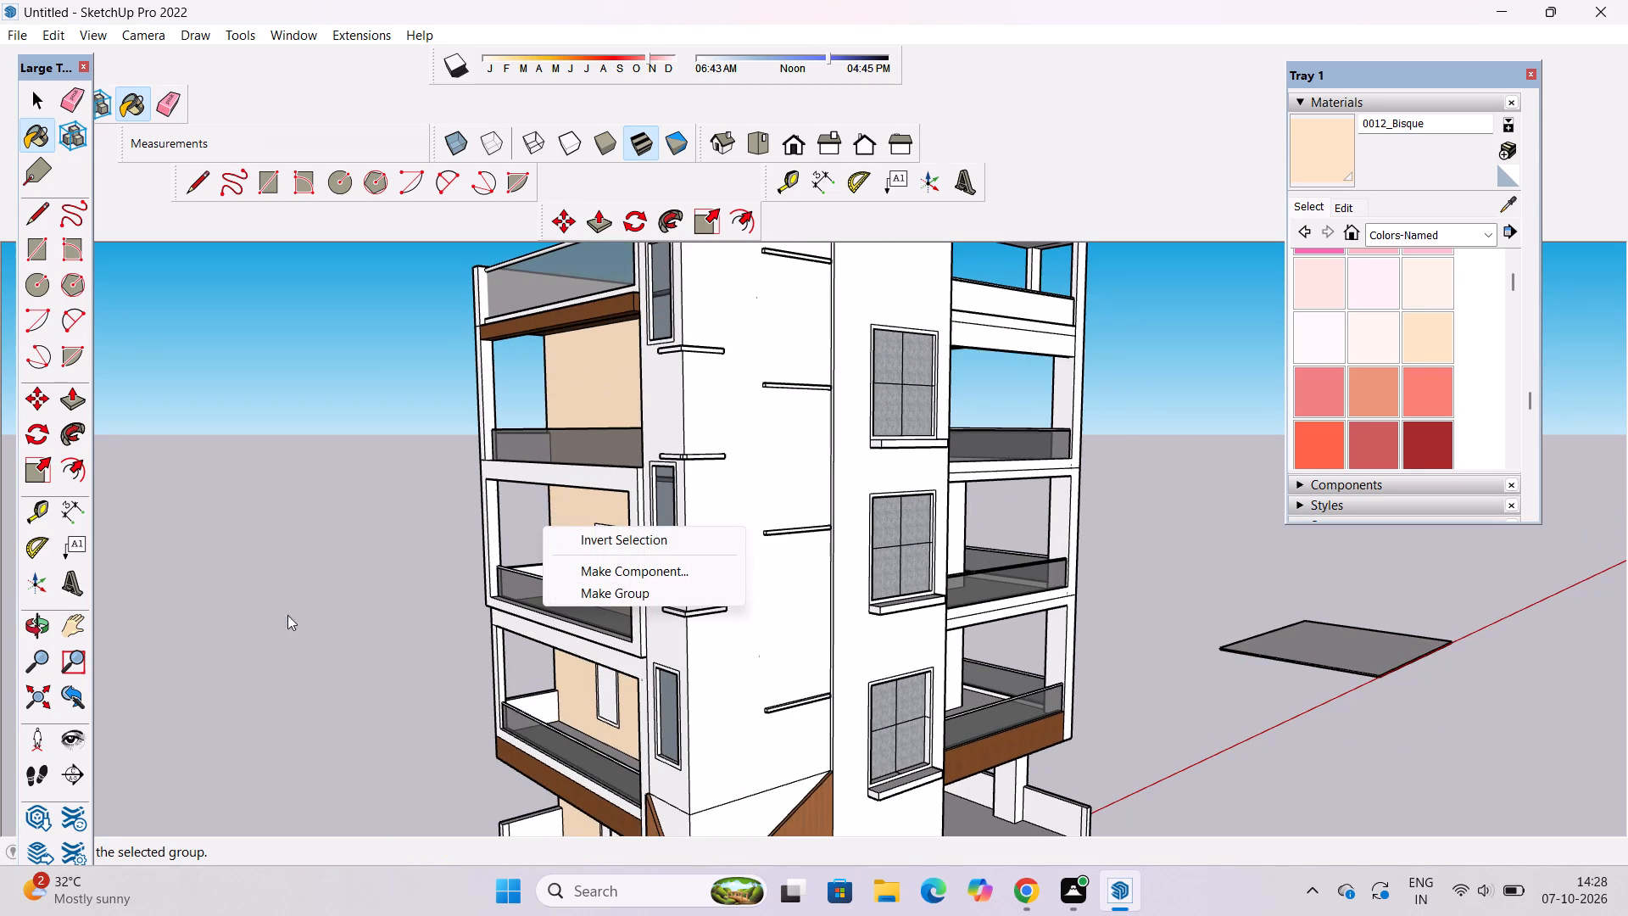
# On the building's rear face, draw a short line extending the upper slab line across the small notch to the corner's outer edge.
pyautogui.click(38, 623)
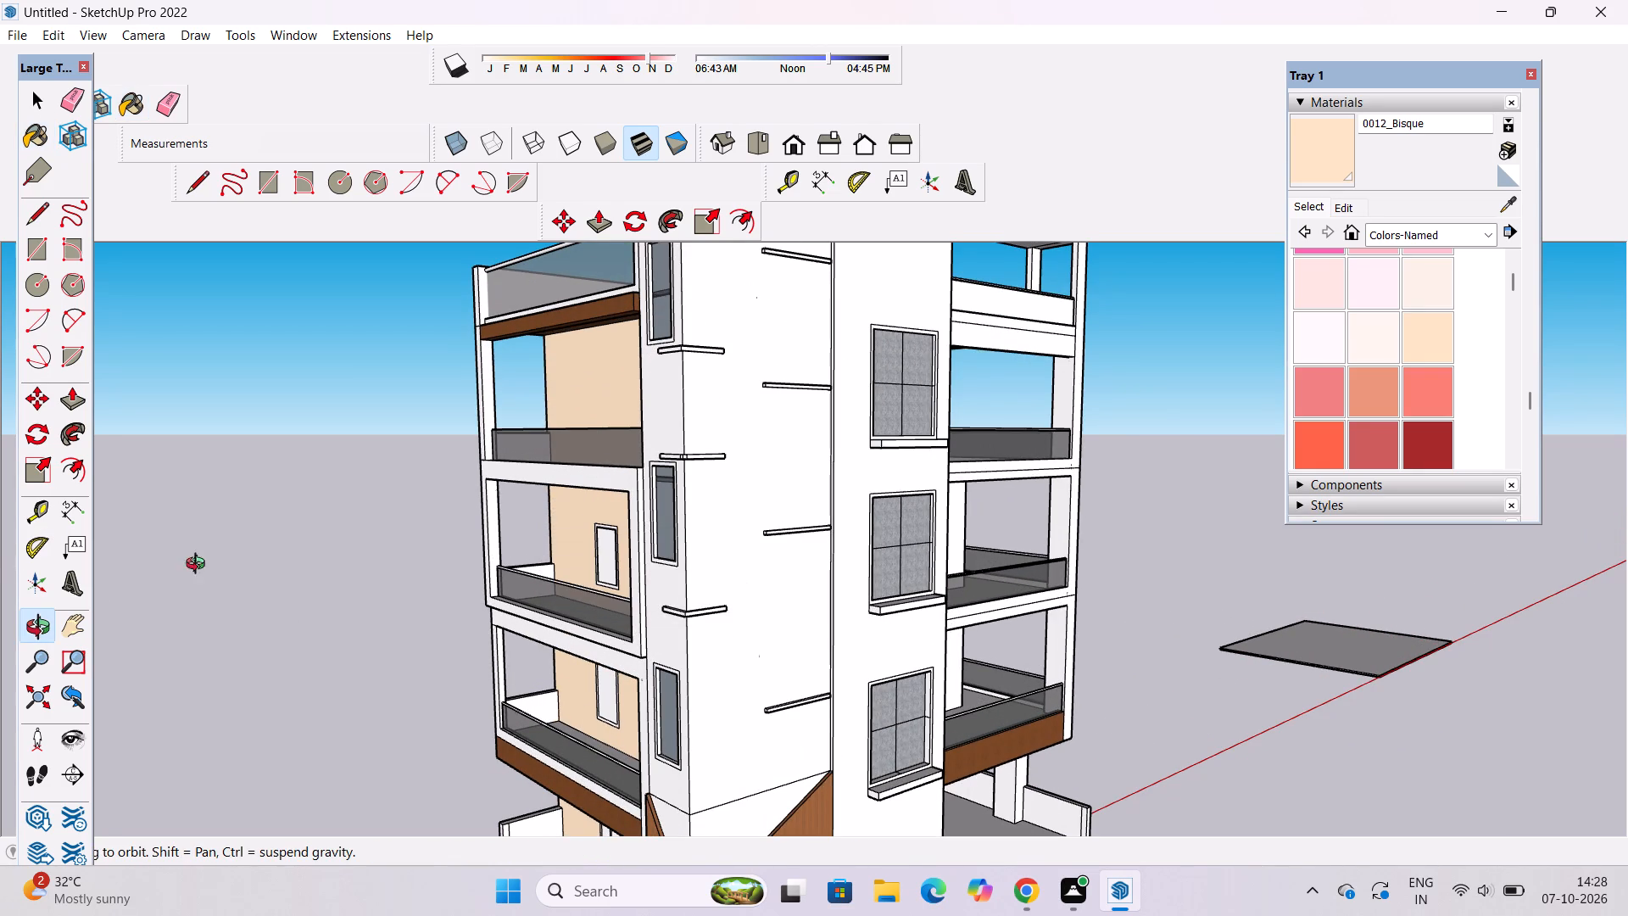
pyautogui.scroll(-4, 279, 518)
pyautogui.moveTo(300, 525); pyautogui.dragTo(1118, 522)
pyautogui.moveTo(1119, 523); pyautogui.dragTo(1119, 531)
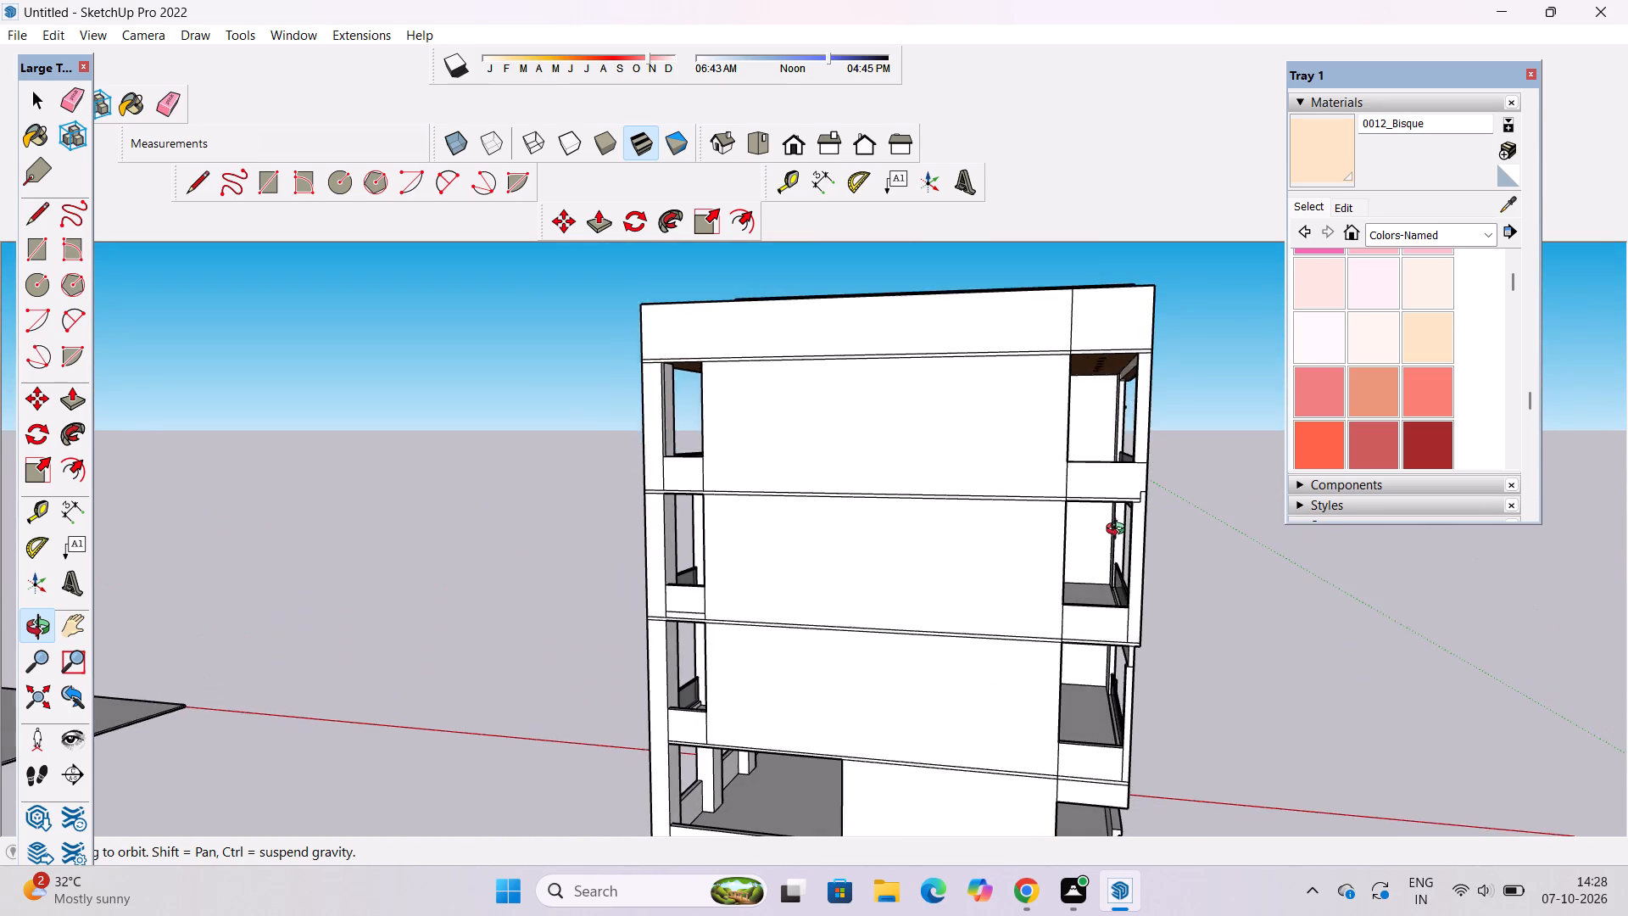
pyautogui.moveTo(1119, 531); pyautogui.dragTo(1107, 545)
pyautogui.keyDown('shift'); pyautogui.moveTo(1107, 545); pyautogui.dragTo(927, 552); pyautogui.keyUp('shift')
pyautogui.moveTo(901, 549); pyautogui.dragTo(930, 541)
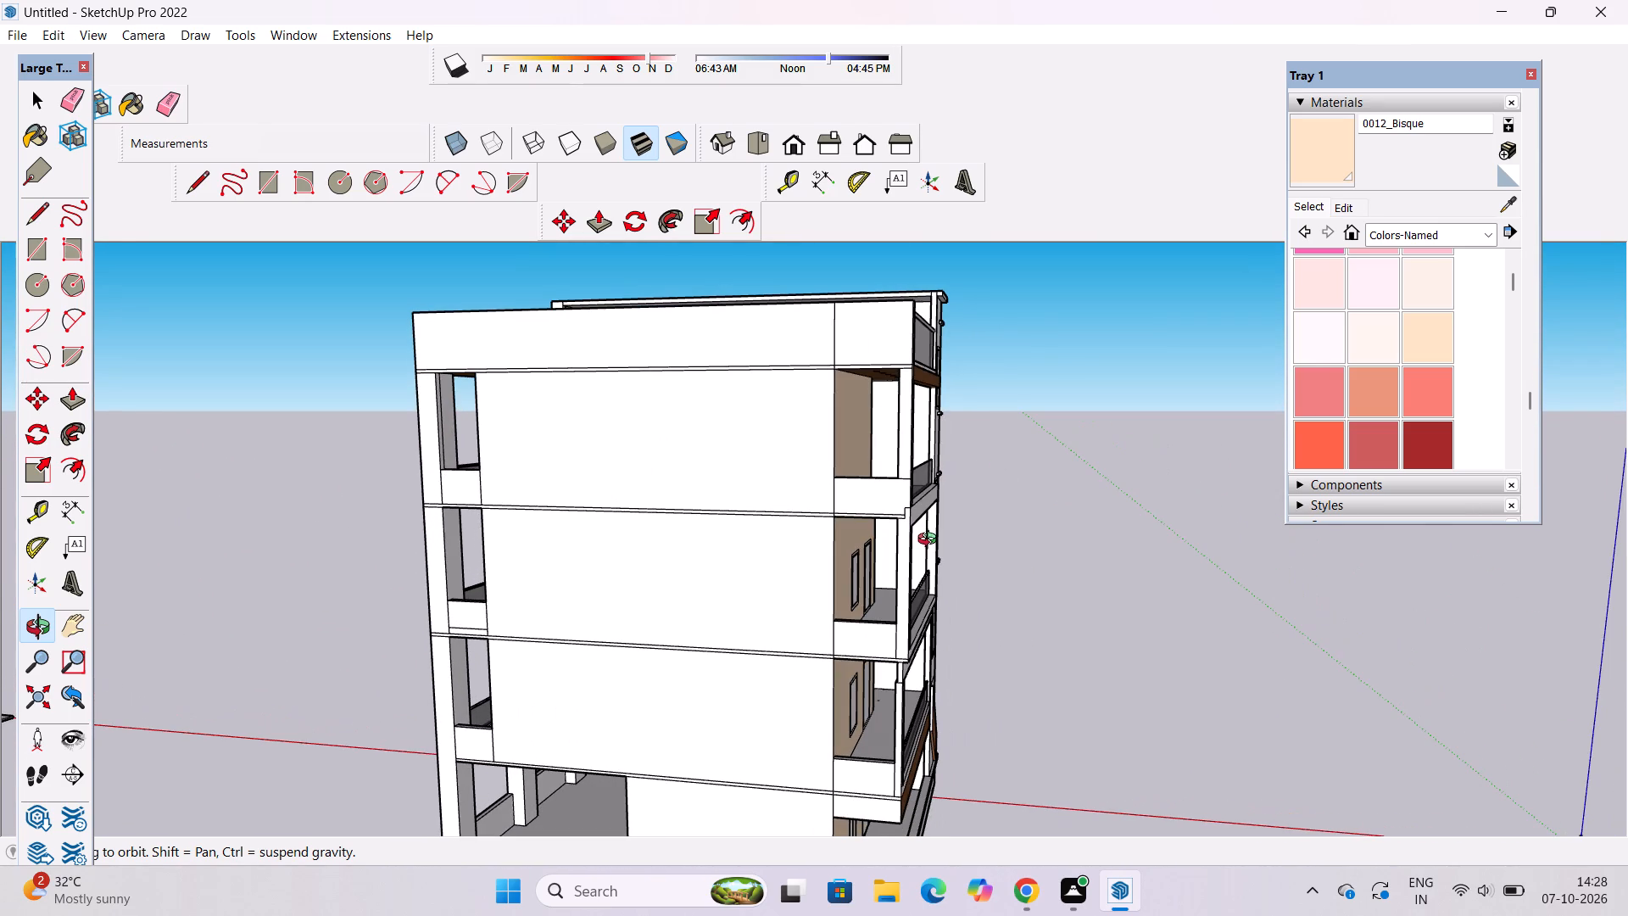
pyautogui.scroll(4, 971, 539)
pyautogui.scroll(8, 879, 496)
pyautogui.keyDown('shift'); pyautogui.moveTo(837, 507); pyautogui.dragTo(793, 528); pyautogui.keyUp('shift')
pyautogui.moveTo(760, 534); pyautogui.dragTo(709, 560)
pyautogui.keyDown('shift'); pyautogui.moveTo(712, 552); pyautogui.dragTo(657, 570); pyautogui.keyUp('shift')
pyautogui.moveTo(657, 570); pyautogui.dragTo(695, 567)
pyautogui.keyDown('shift'); pyautogui.moveTo(696, 567); pyautogui.dragTo(669, 573); pyautogui.keyUp('shift')
pyautogui.moveTo(669, 573); pyautogui.dragTo(694, 570)
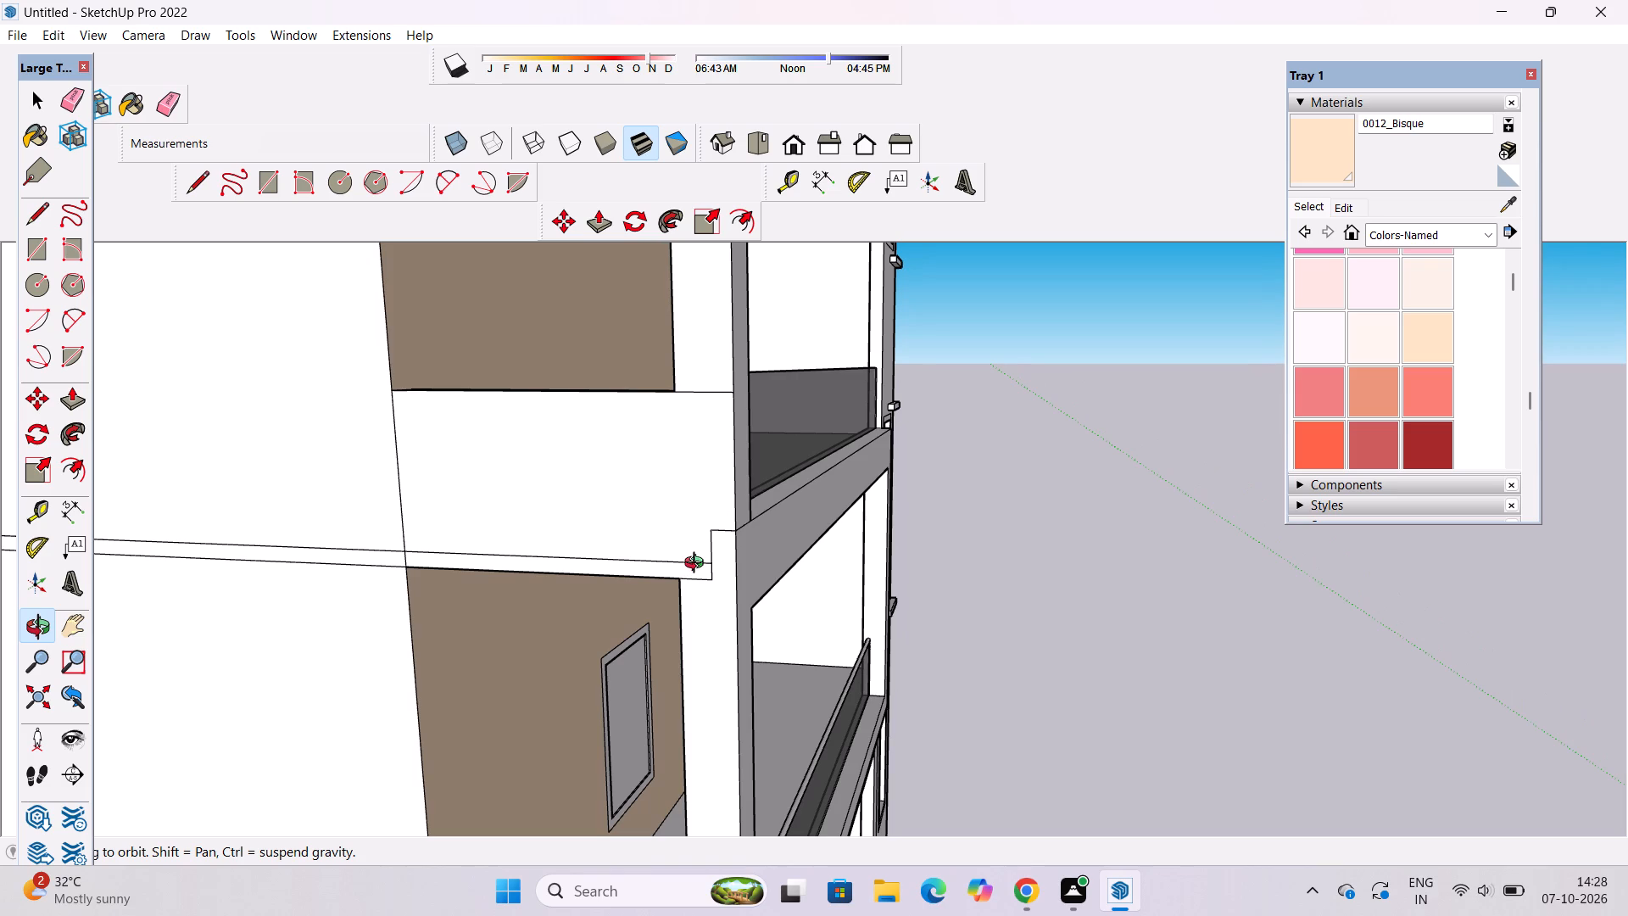
pyautogui.keyDown('shift'); pyautogui.moveTo(698, 564); pyautogui.dragTo(685, 565); pyautogui.keyUp('shift')
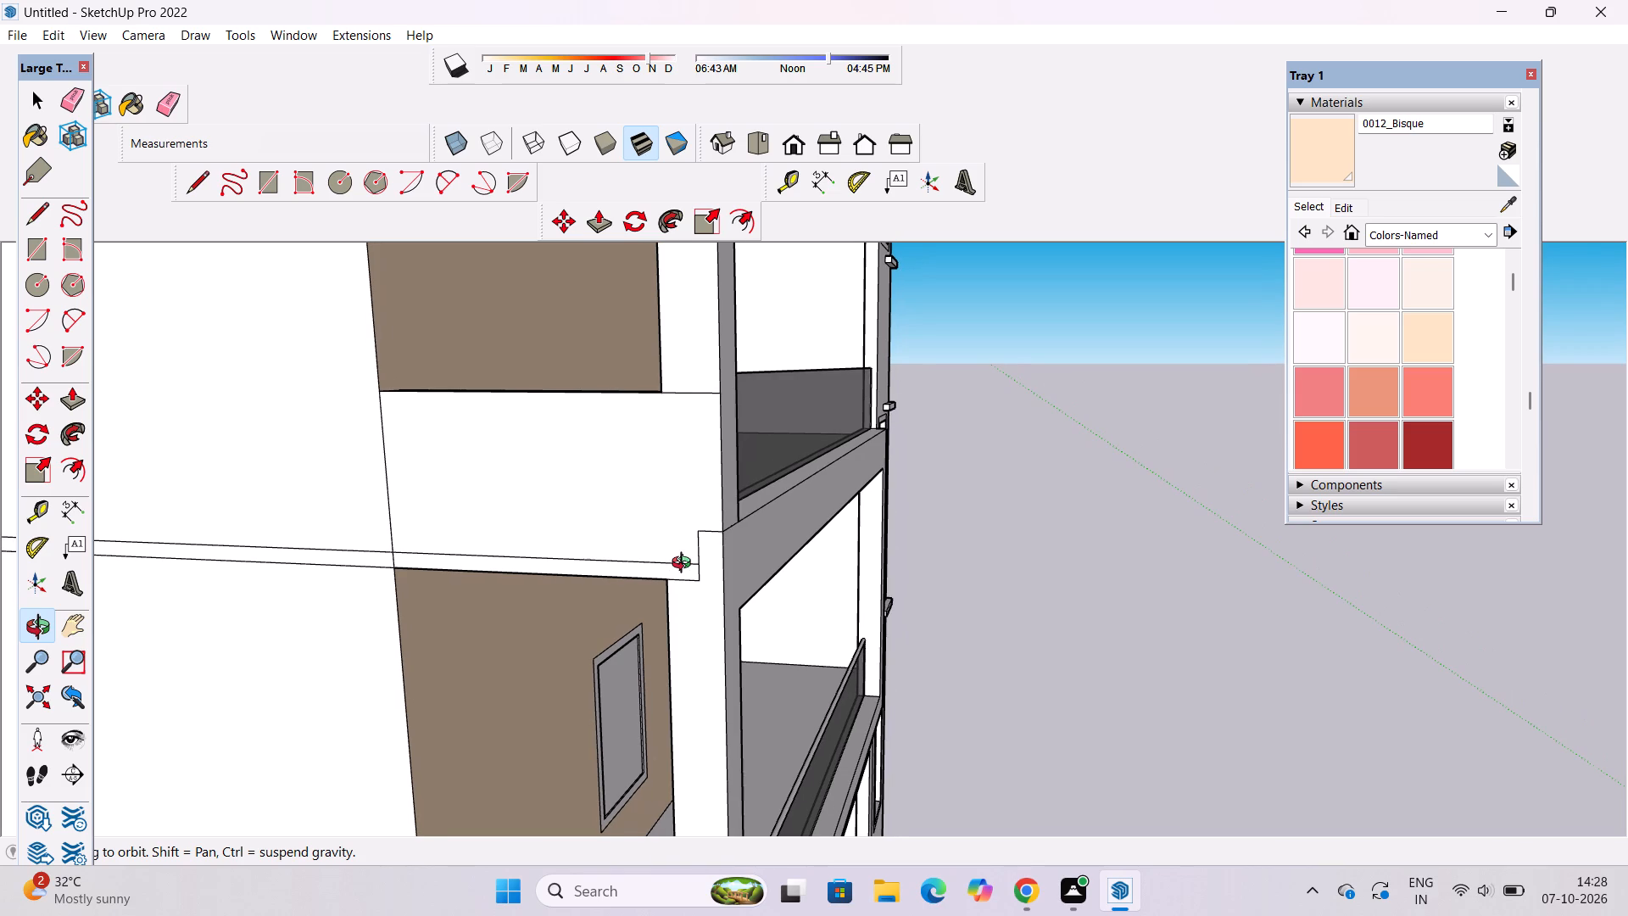
pyautogui.click(685, 565)
pyautogui.keyDown('shift'); pyautogui.moveTo(712, 562); pyautogui.dragTo(694, 569); pyautogui.keyUp('shift')
pyautogui.moveTo(694, 569); pyautogui.dragTo(739, 569)
pyautogui.keyDown('shift'); pyautogui.moveTo(739, 569); pyautogui.dragTo(710, 574); pyautogui.keyUp('shift')
pyautogui.press('l')
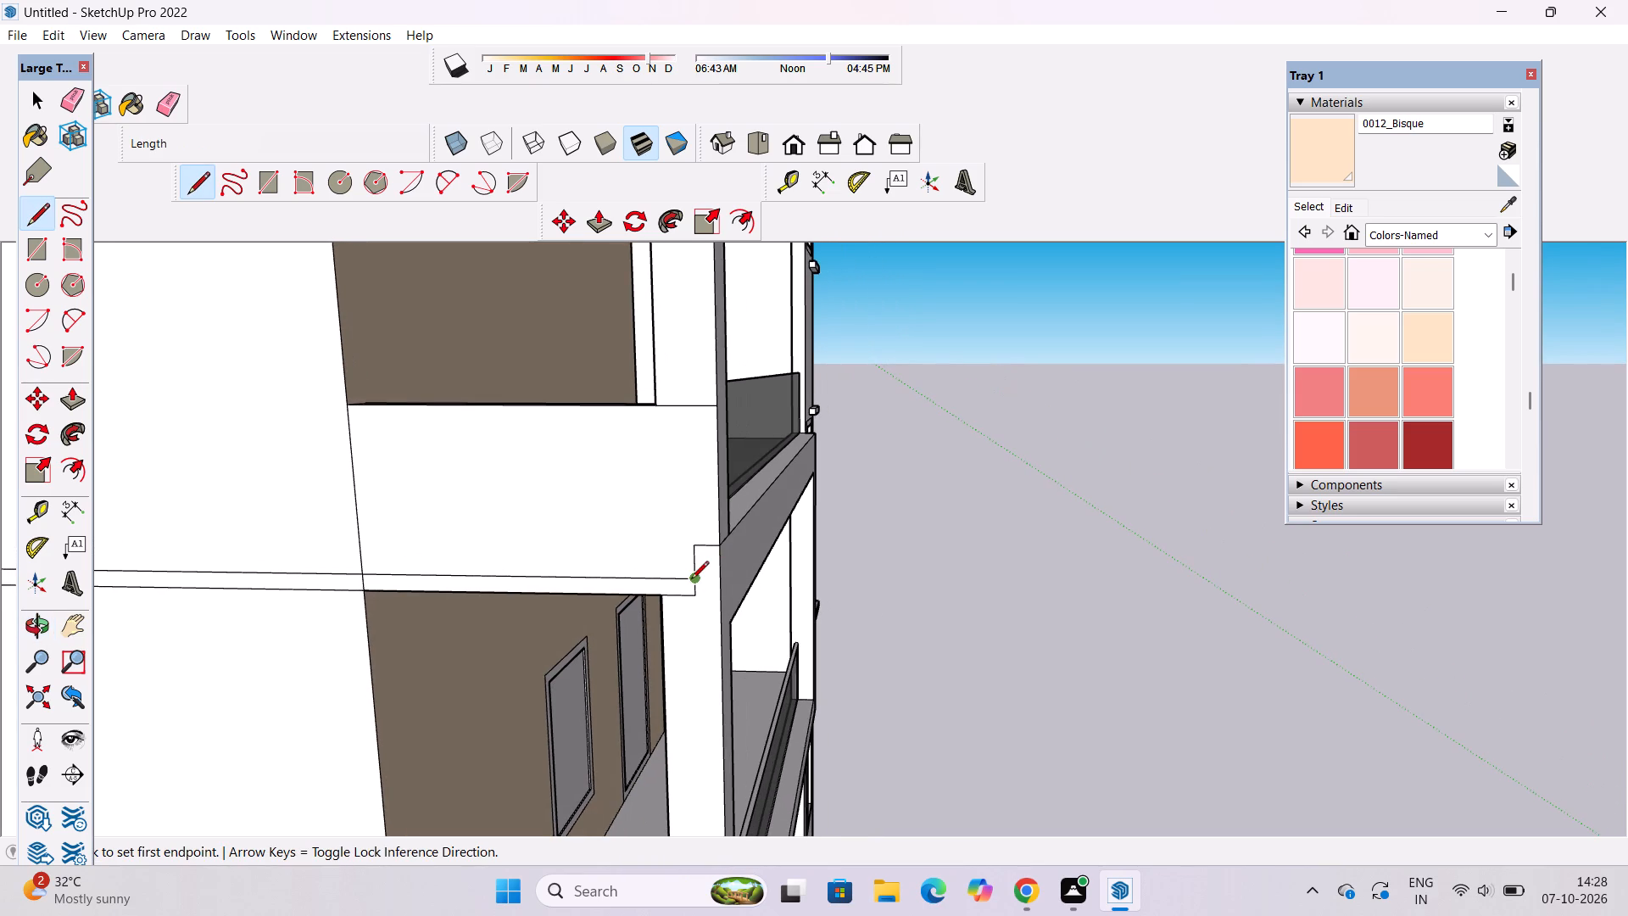
pyautogui.click(691, 580)
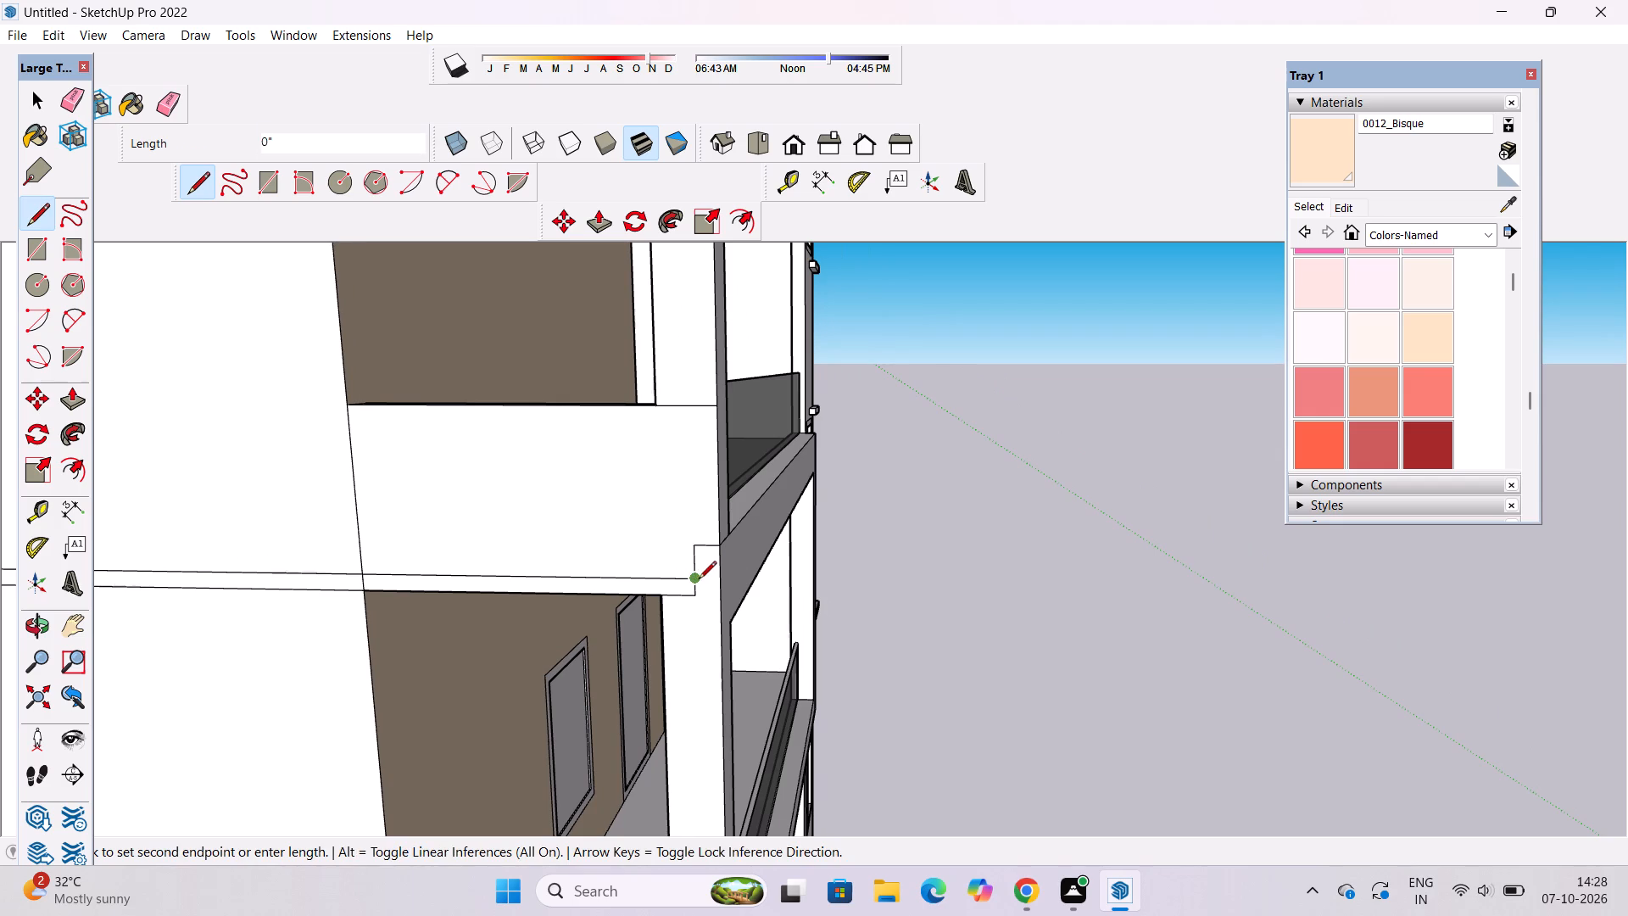
pyautogui.click(724, 581)
pyautogui.press('space')
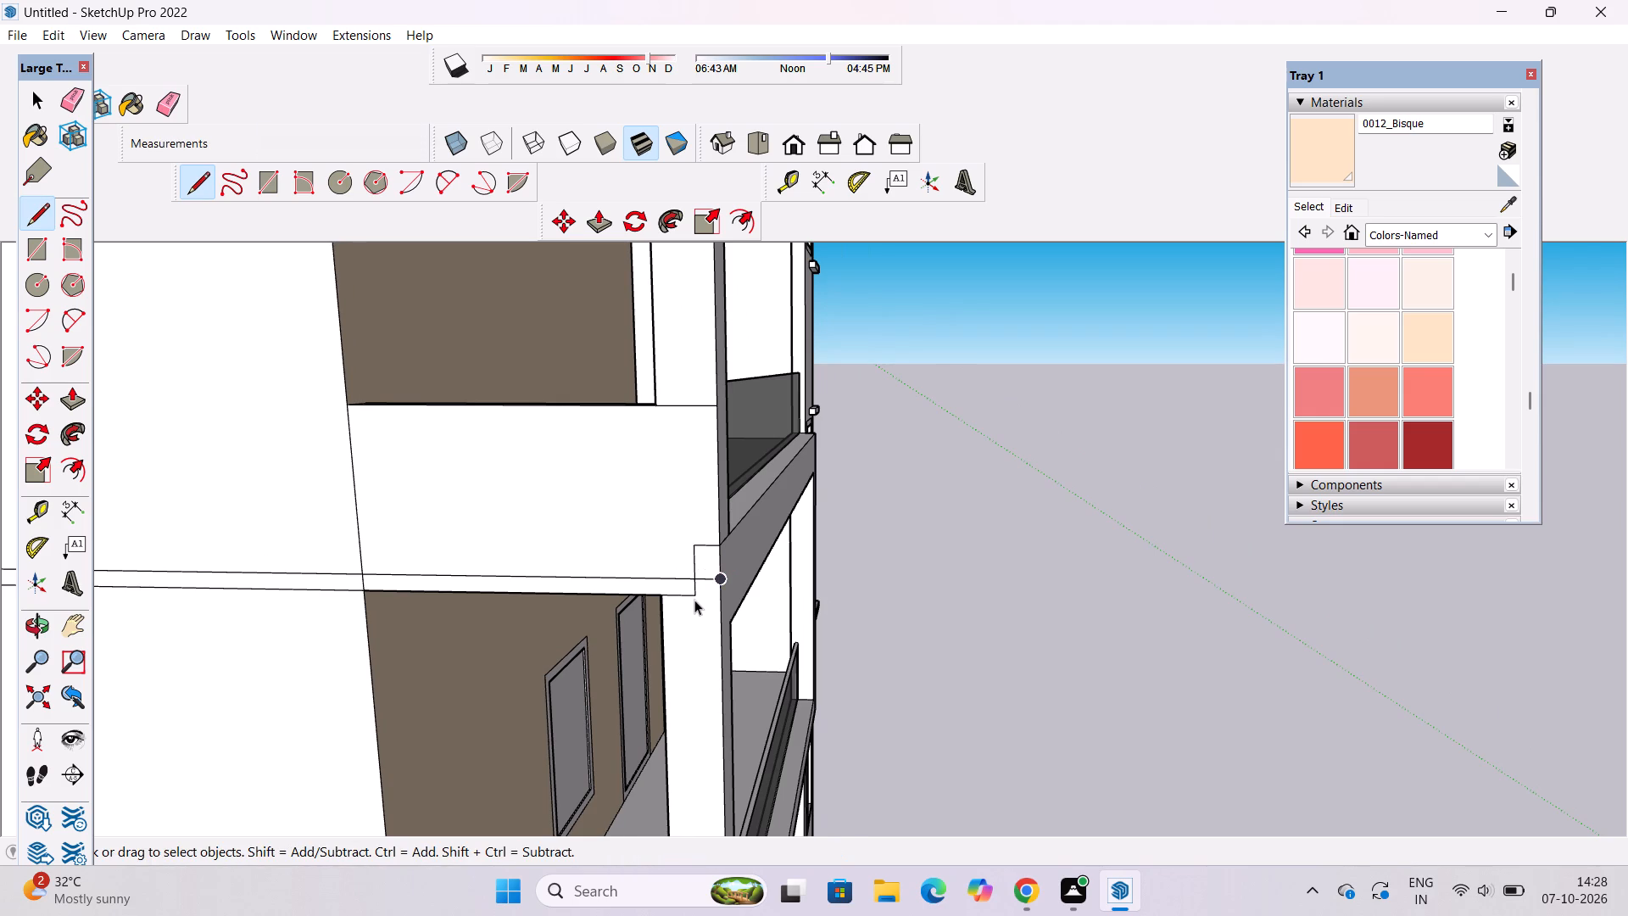
# Draw a parallel line about 1' 6" long from the notch's lower corner to the rear face's outer edge.
pyautogui.press('l')
pyautogui.click(692, 600)
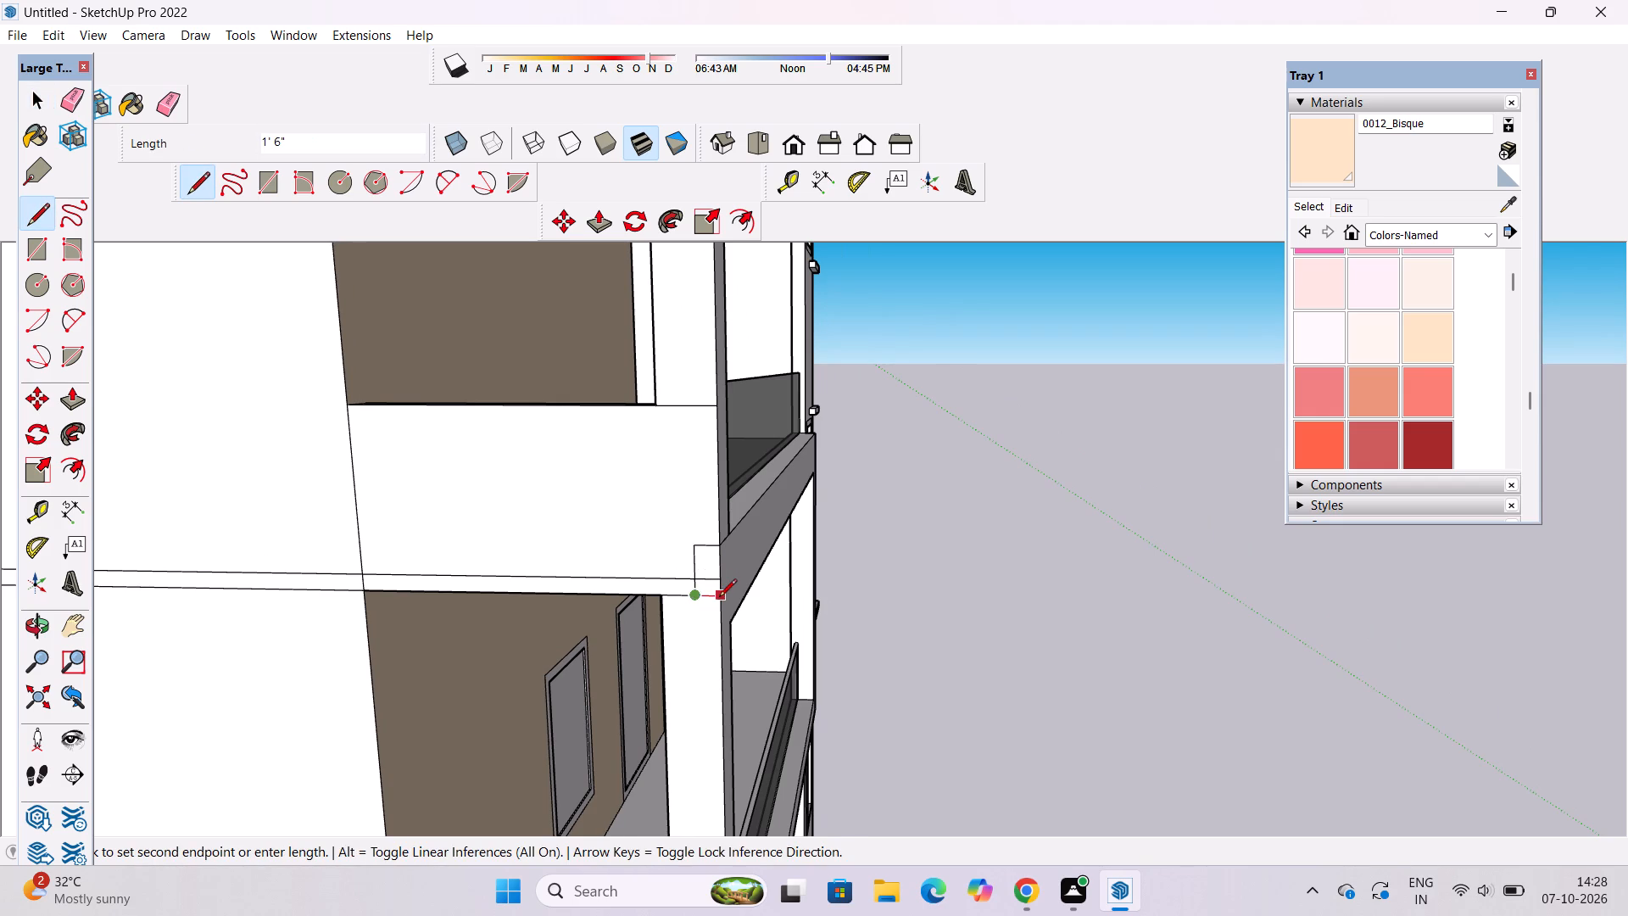
pyautogui.click(719, 598)
pyautogui.press('space')
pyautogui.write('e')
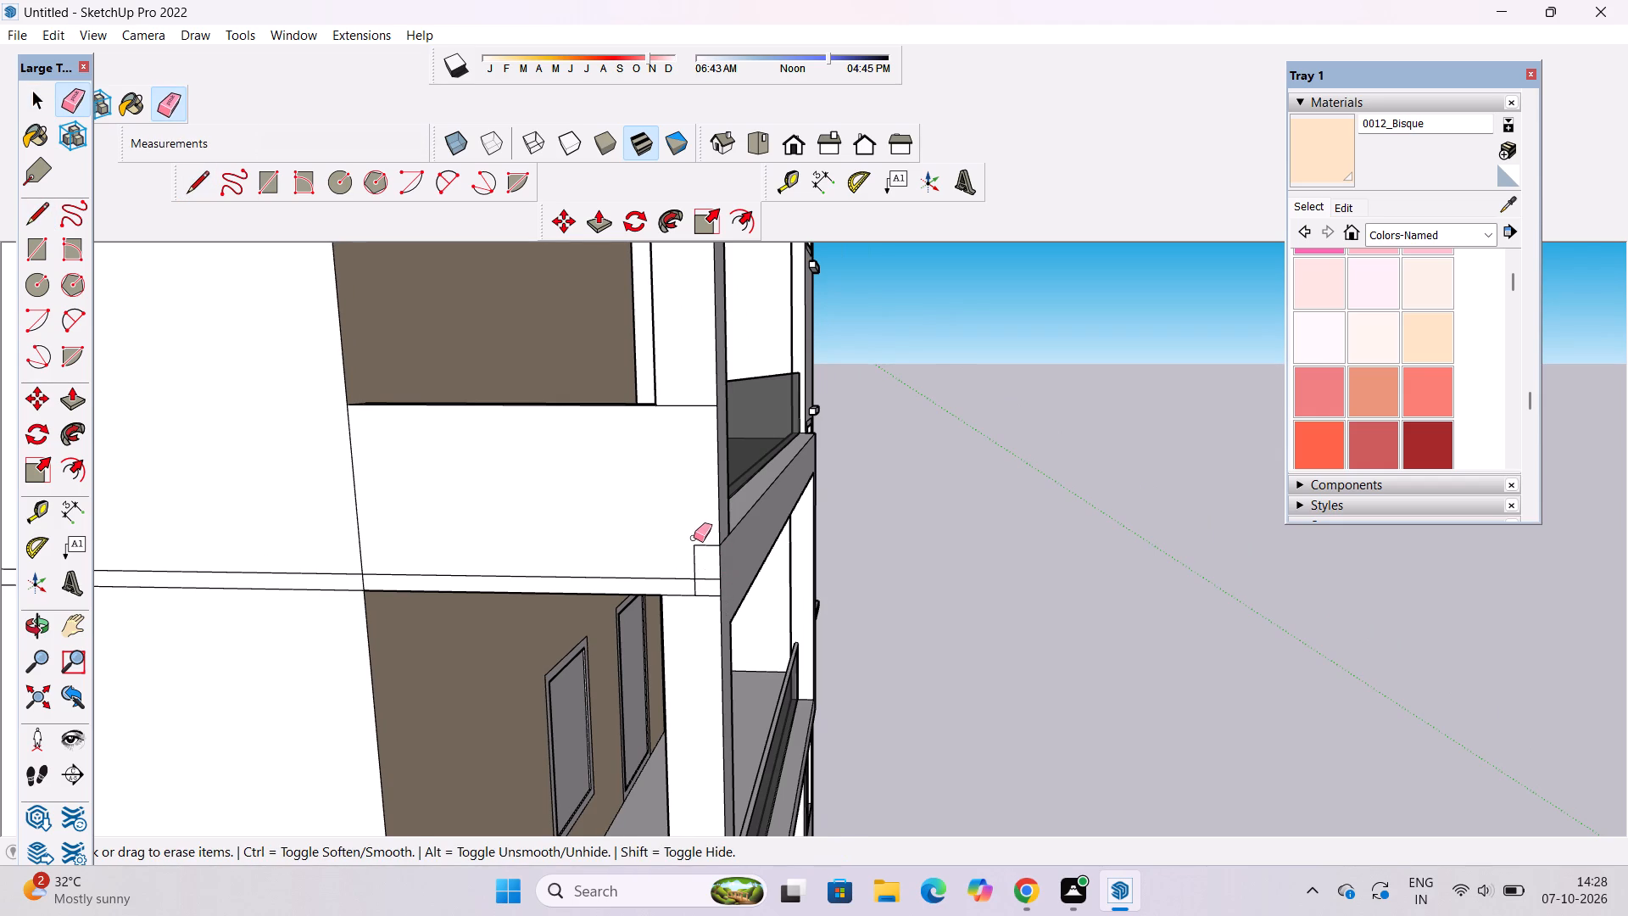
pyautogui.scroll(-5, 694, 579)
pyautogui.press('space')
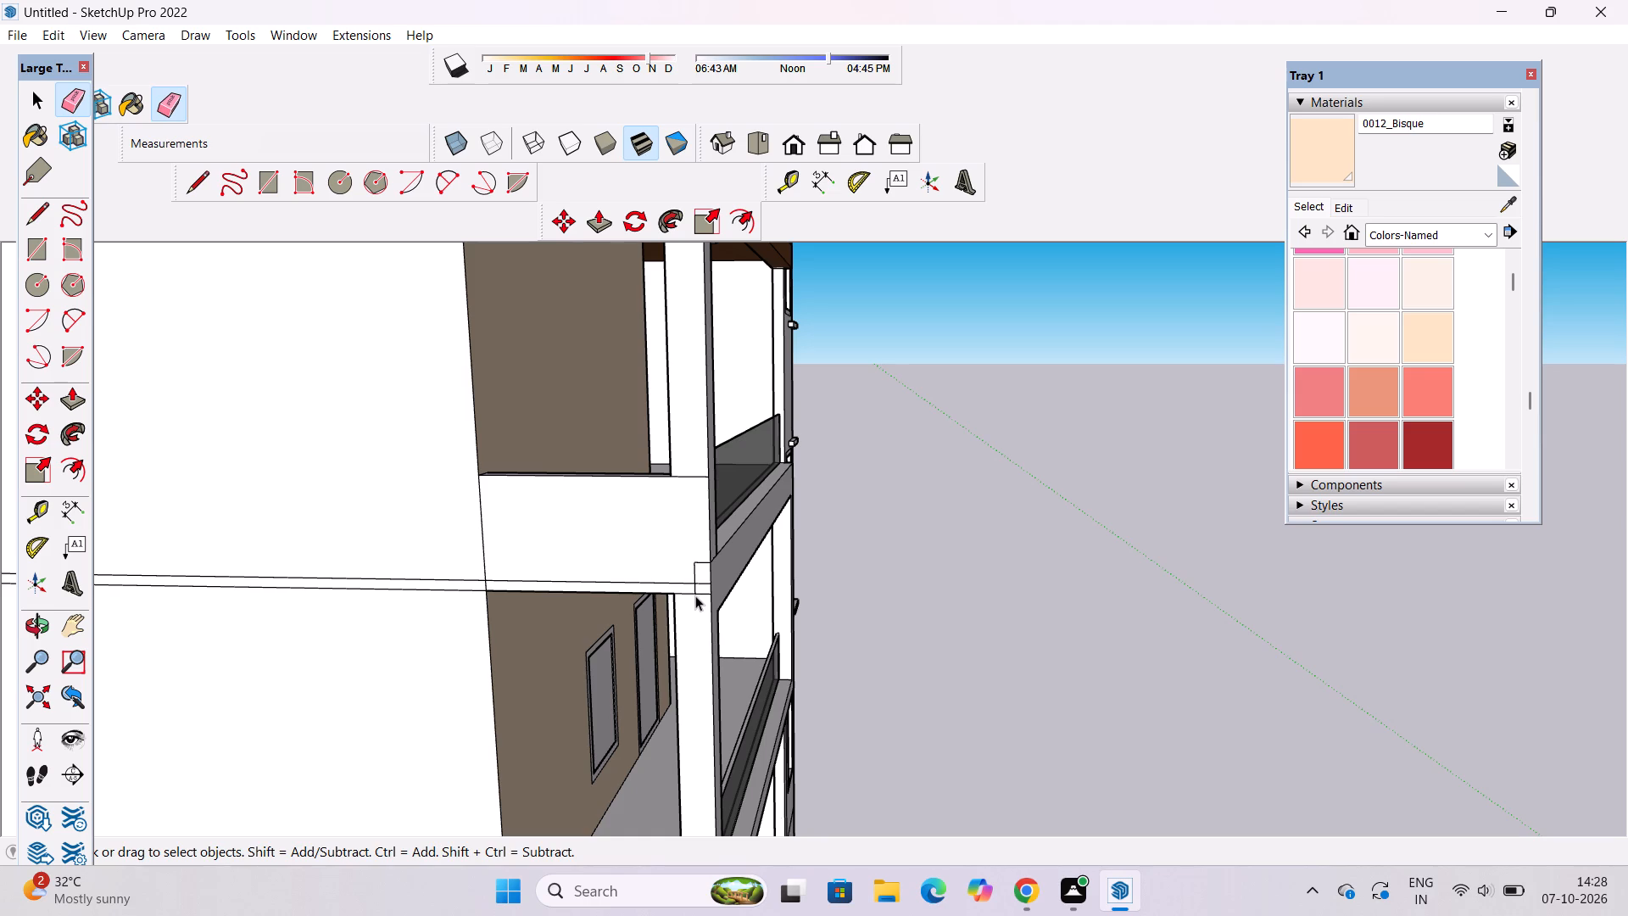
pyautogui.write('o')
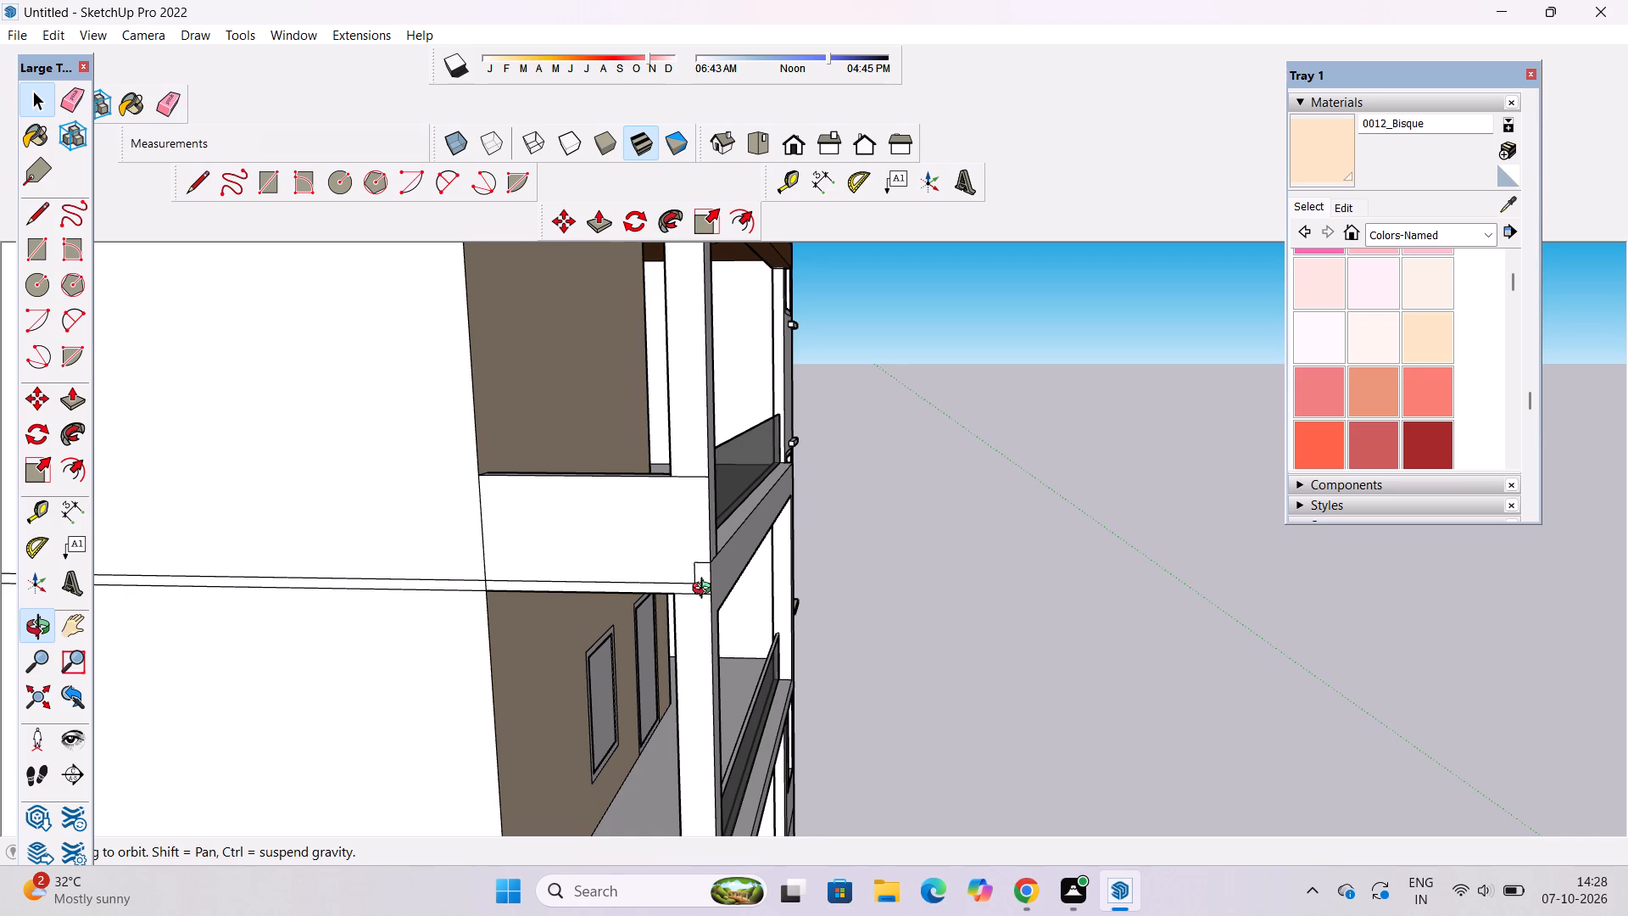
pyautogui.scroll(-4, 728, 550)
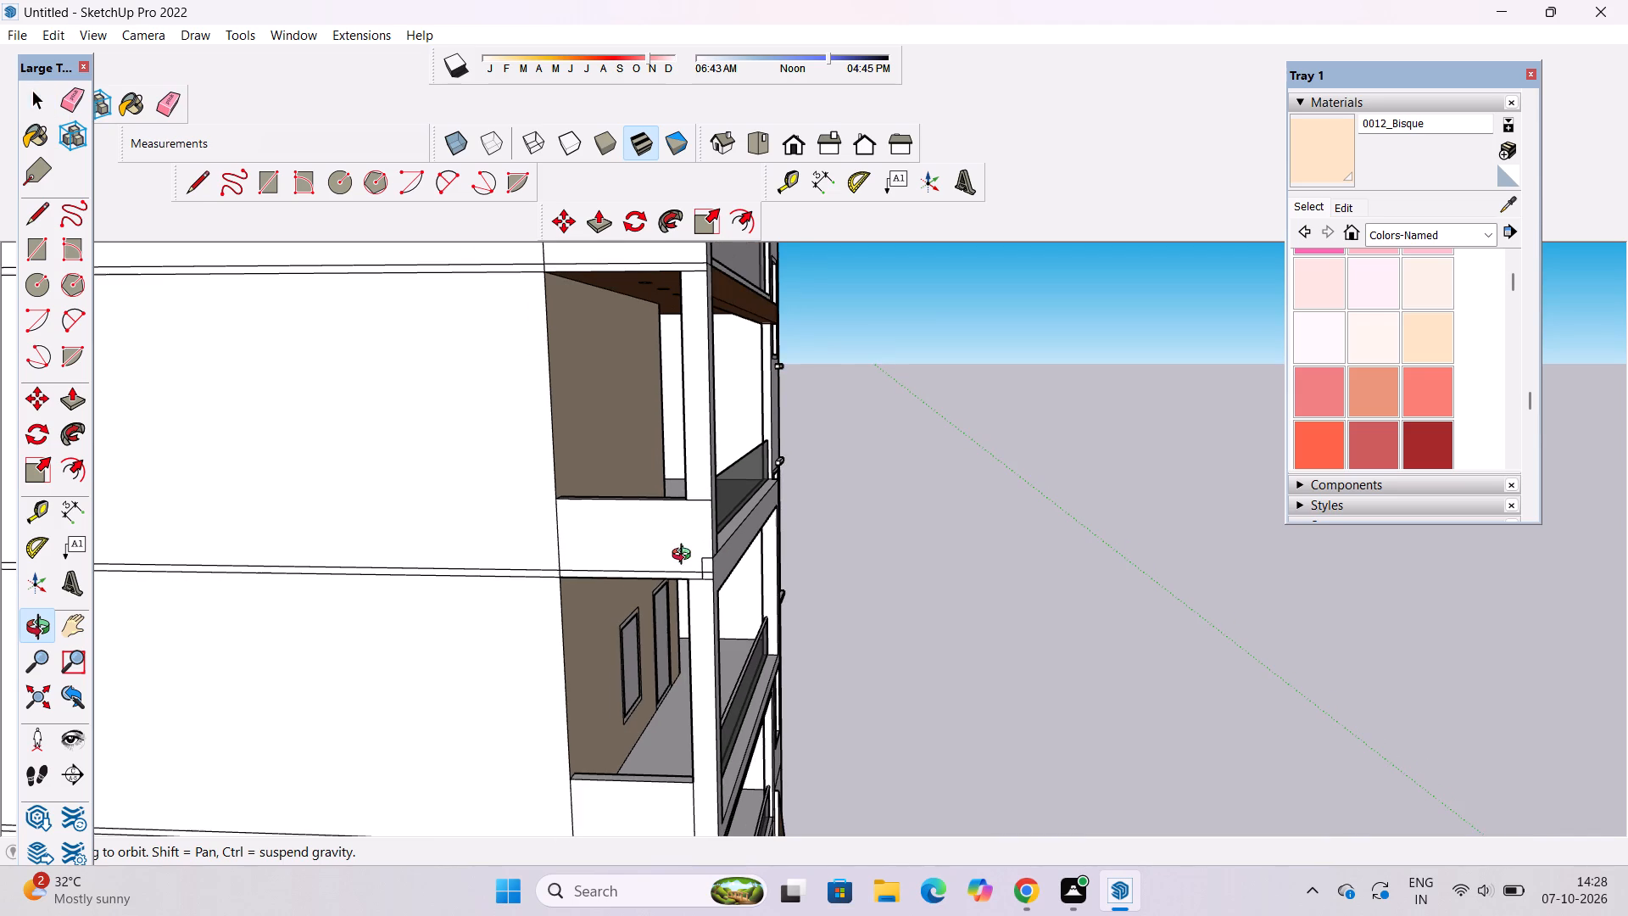
# Paint the rear-face parapet panel below the top balcony opening, its slab strips, notch and adjoining corner columns with 0012_Bisque.
pyautogui.click(1321, 165)
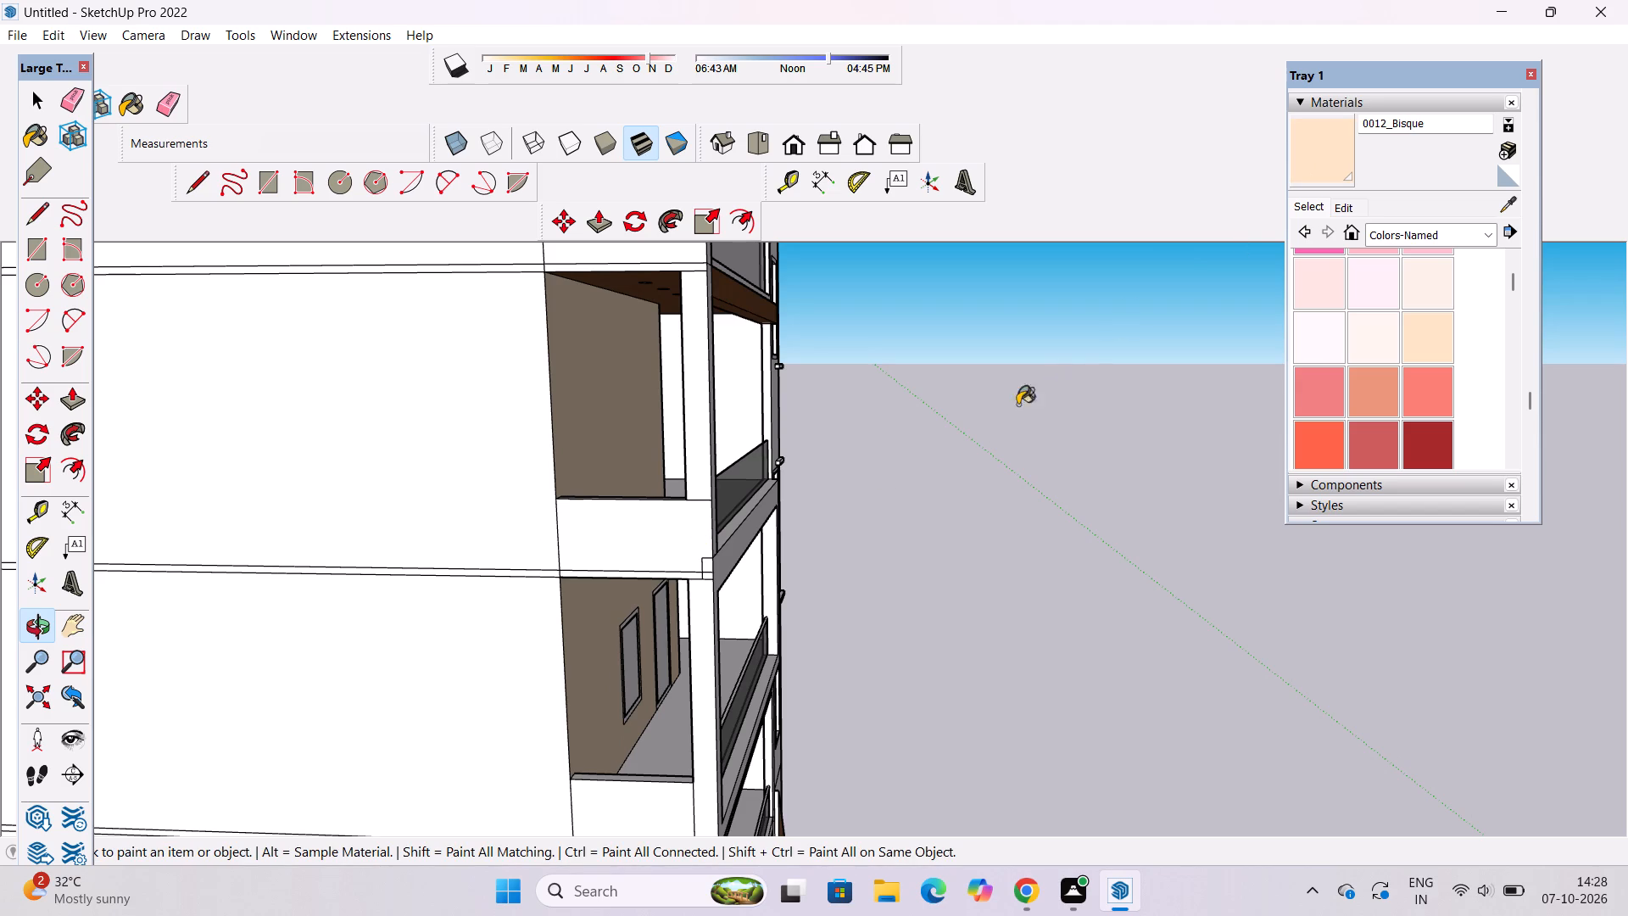
pyautogui.click(677, 526)
pyautogui.click(698, 427)
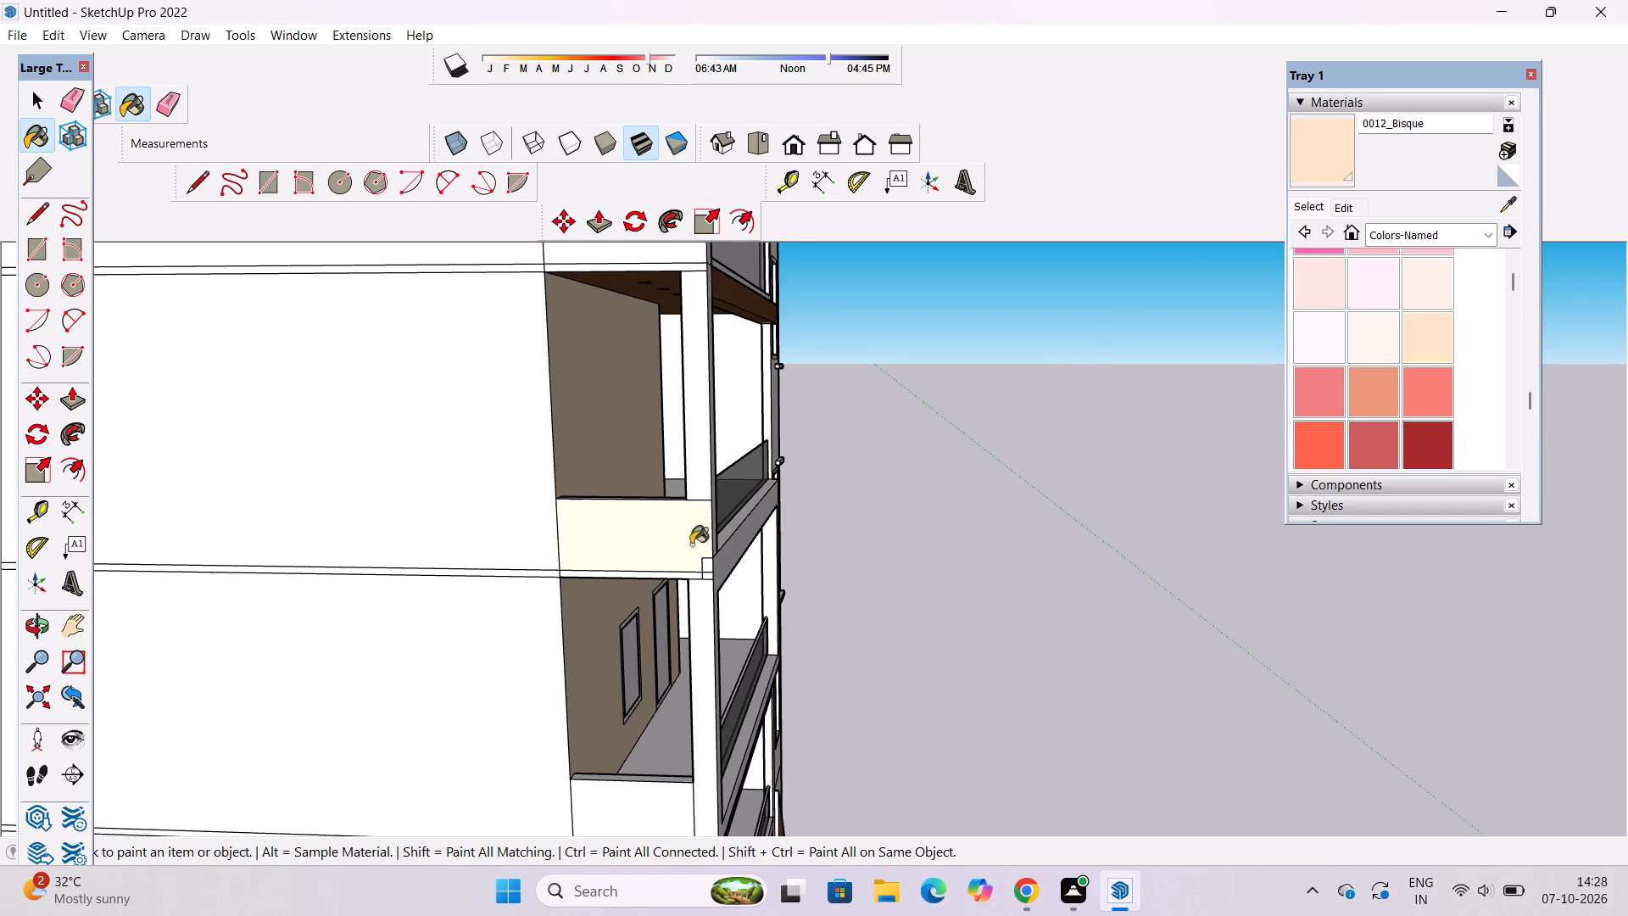
pyautogui.scroll(9, 688, 610)
pyautogui.click(779, 388)
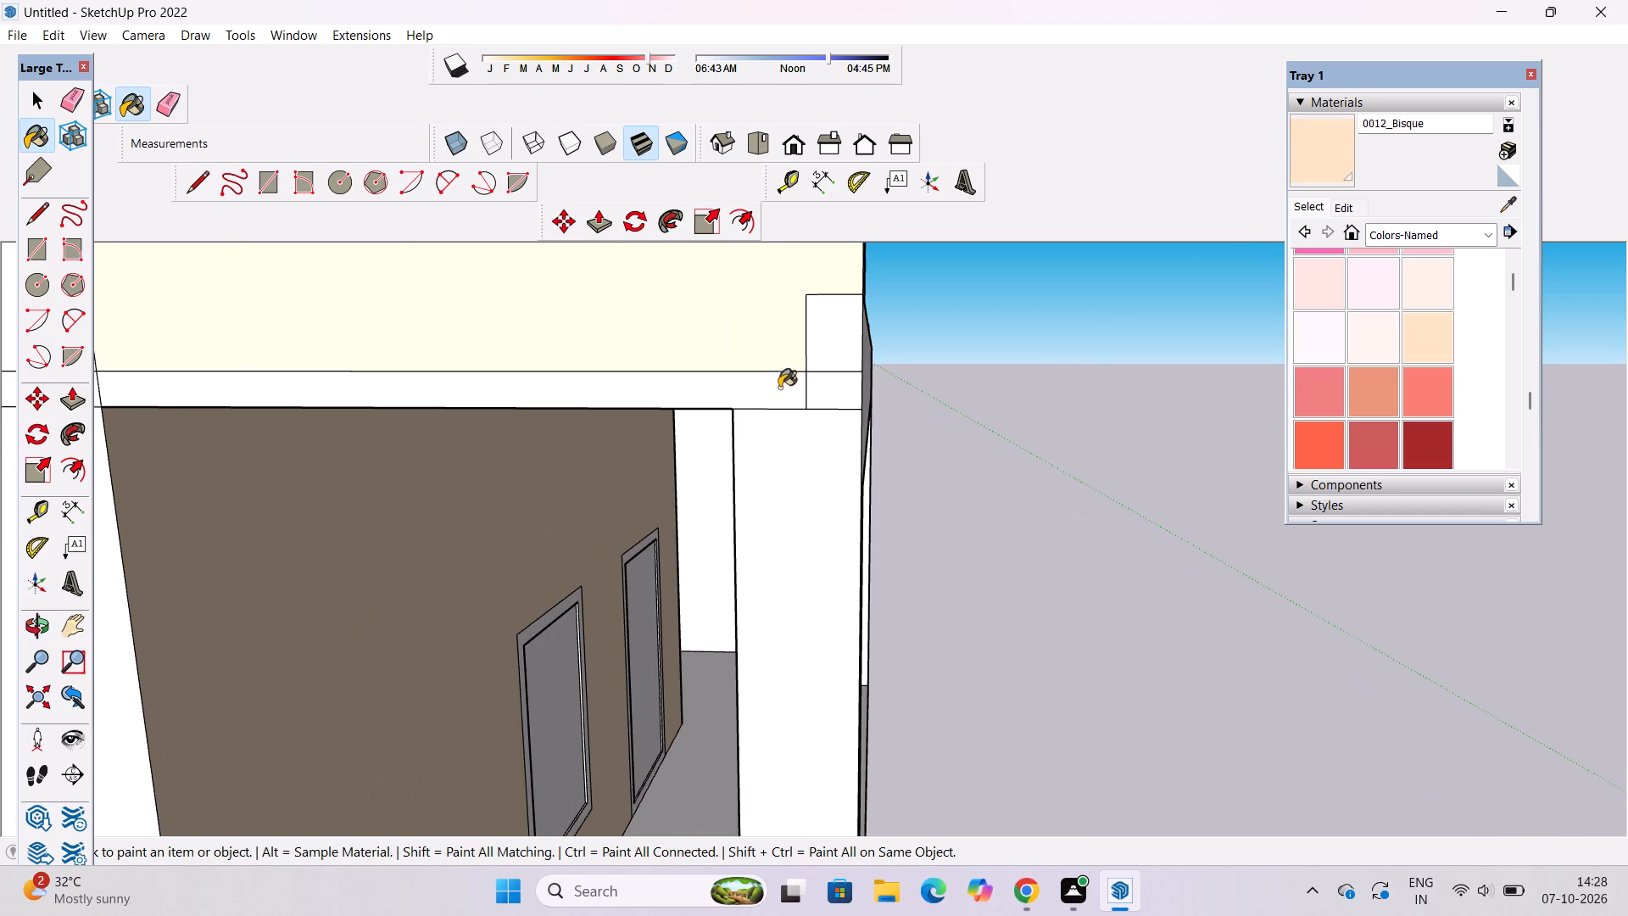
pyautogui.click(822, 344)
pyautogui.click(823, 387)
pyautogui.click(790, 486)
pyautogui.scroll(-5, 499, 494)
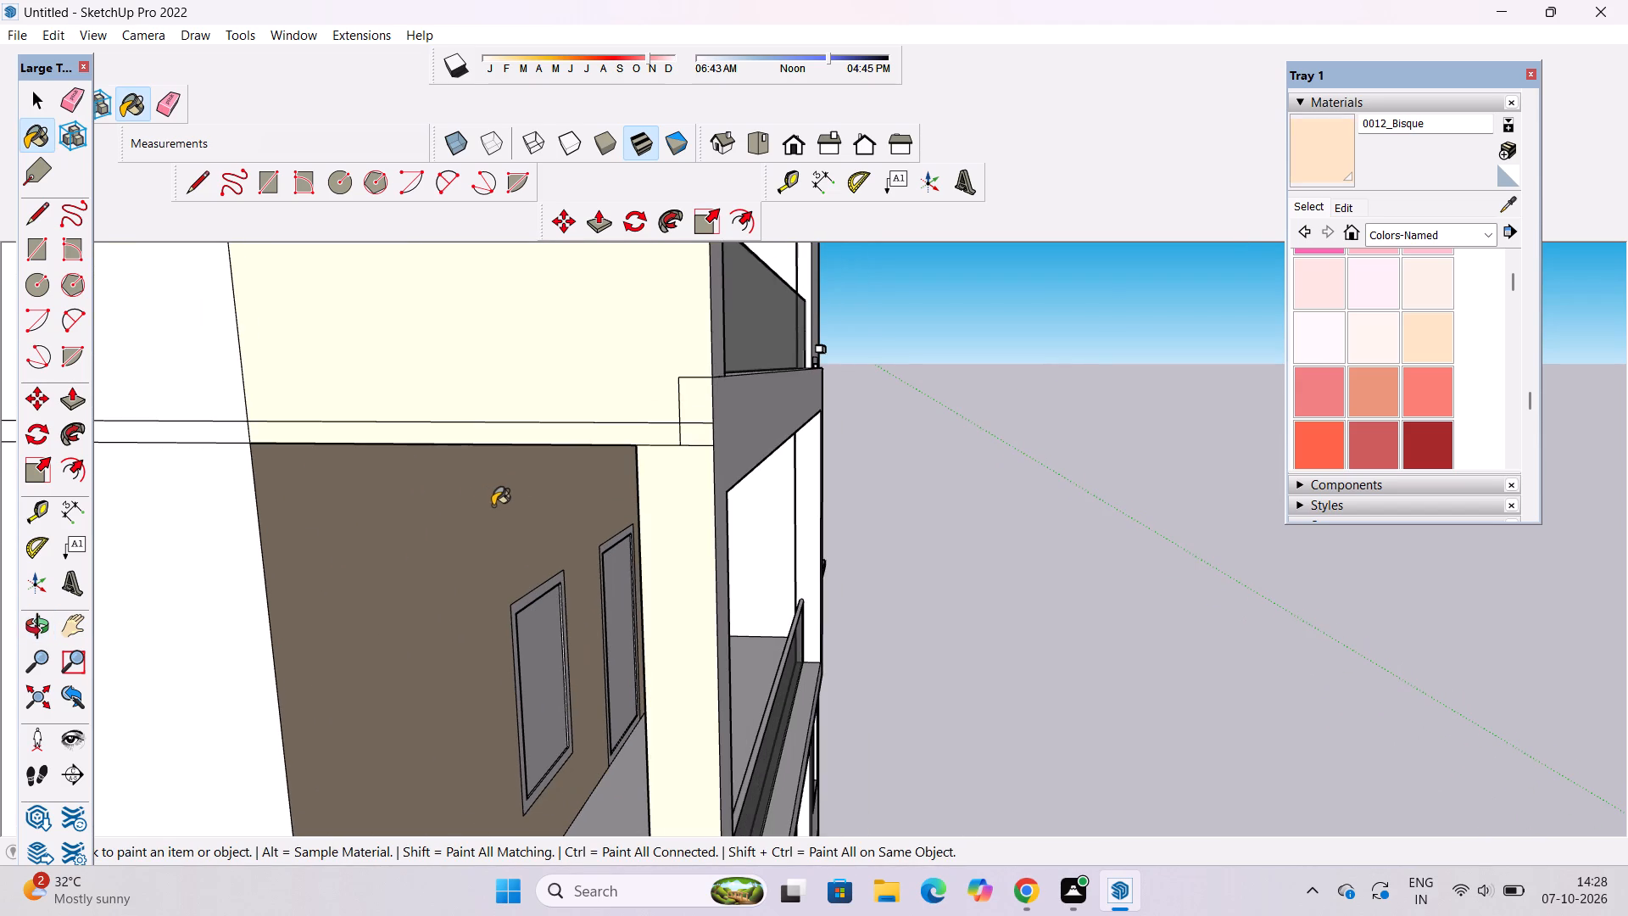
# Erase the notch edges and the slab lines crossing the painted rear parapet panel below the top balcony opening.
pyautogui.press('e')
pyautogui.moveTo(644, 398); pyautogui.dragTo(644, 412)
pyautogui.moveTo(633, 409); pyautogui.dragTo(627, 456)
pyautogui.moveTo(638, 439); pyautogui.dragTo(639, 445)
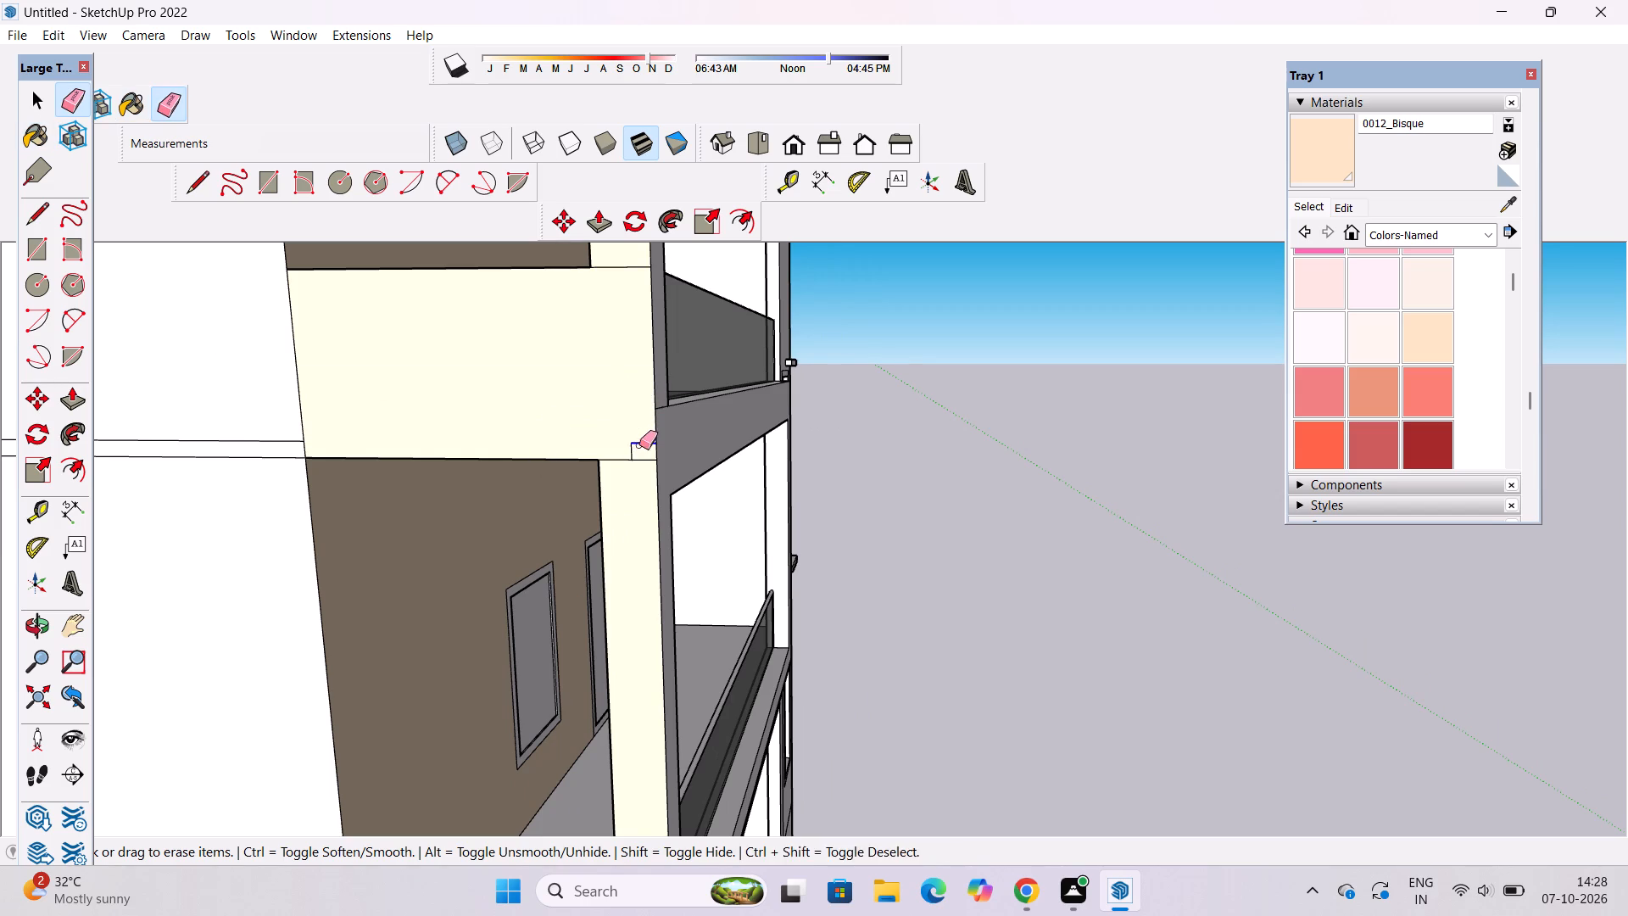
pyautogui.moveTo(639, 445); pyautogui.dragTo(639, 448)
pyautogui.click(636, 445)
pyautogui.click(632, 454)
pyautogui.scroll(-4, 585, 575)
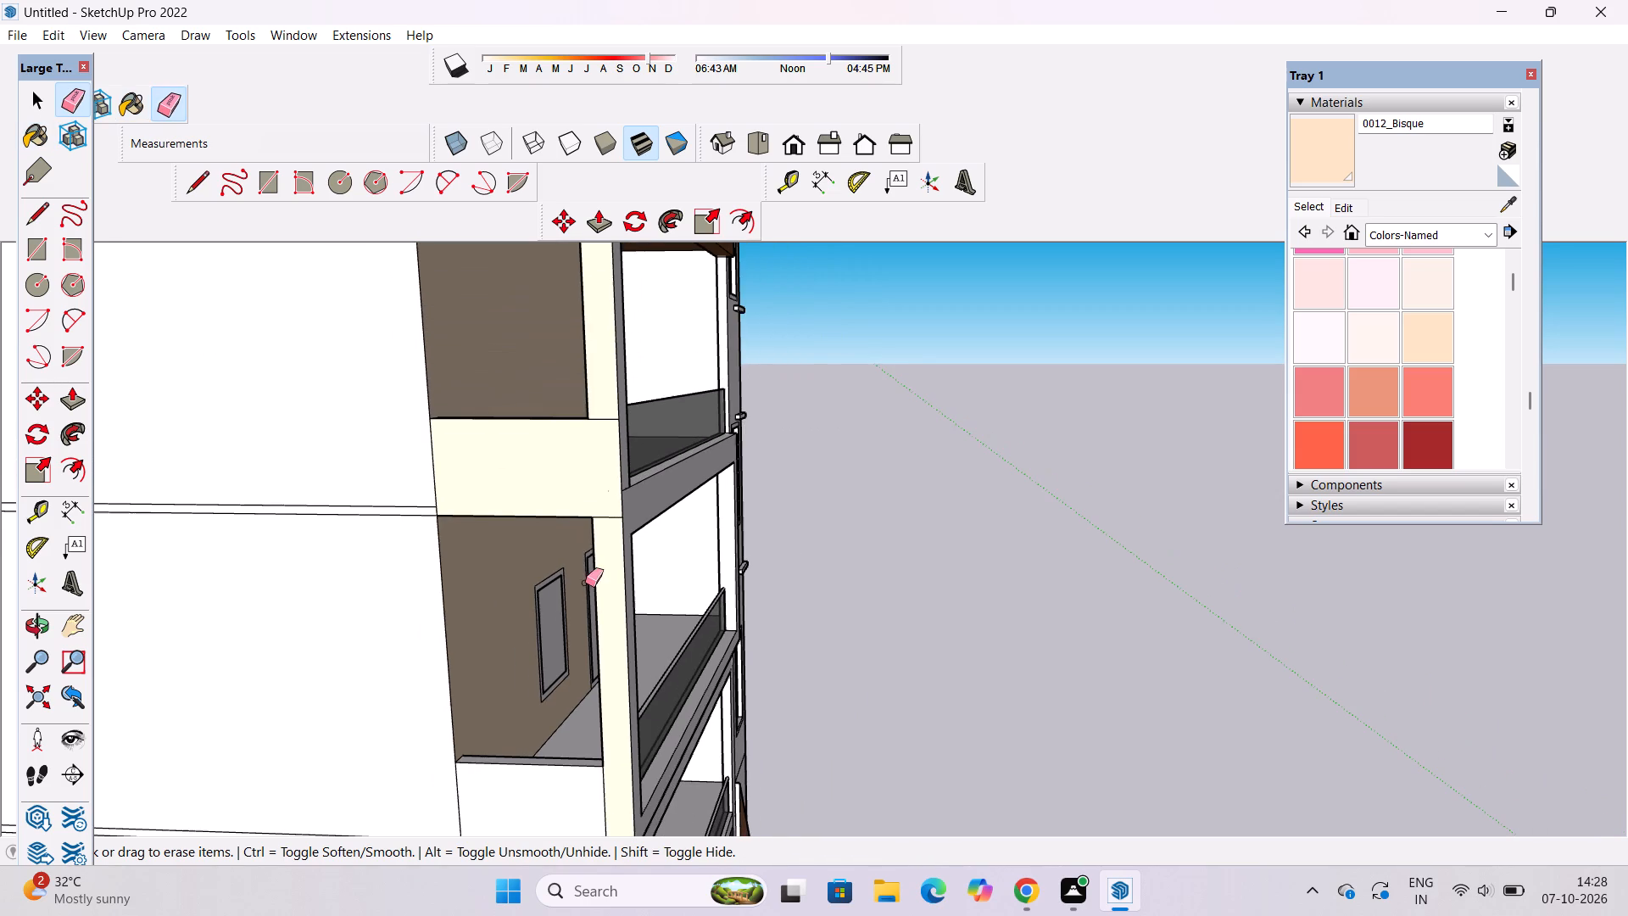
# Draw a vertical line about 11' long across the painted rear panel, joining the inner column corners of the openings above and below.
pyautogui.press('l')
pyautogui.scroll(3, 594, 525)
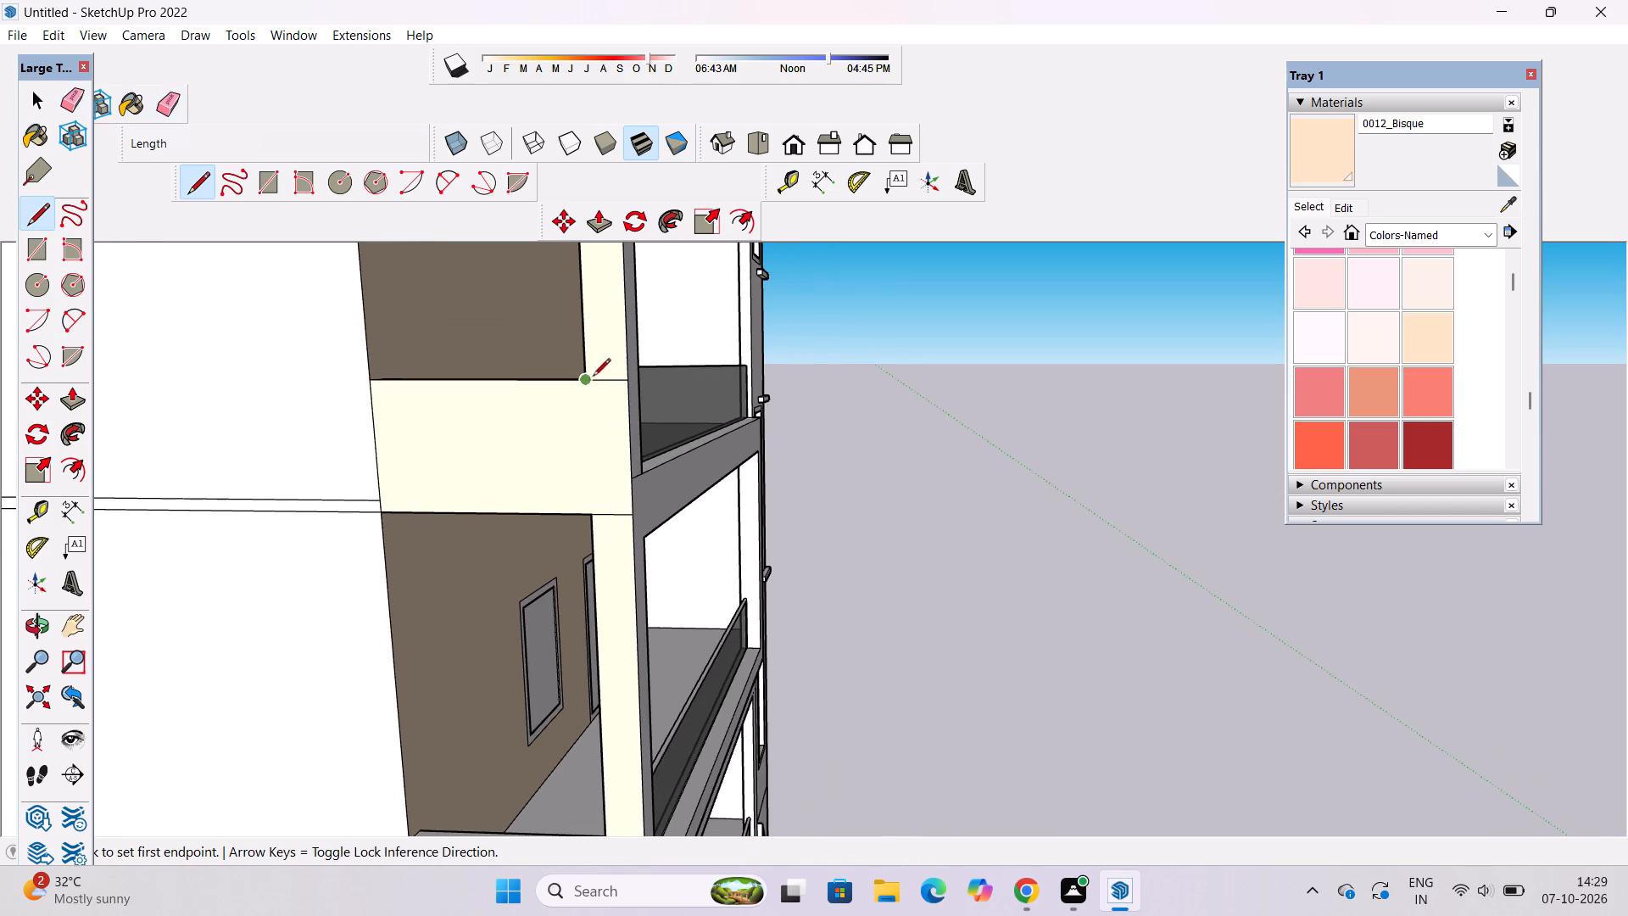
pyautogui.click(588, 383)
pyautogui.click(594, 516)
pyautogui.press('space')
# Paint the rear parapet panel below the middle balcony opening and the slab strip beneath it with 0012_Bisque.
pyautogui.press('o')
pyautogui.scroll(-9, 548, 366)
pyautogui.scroll(3, 545, 560)
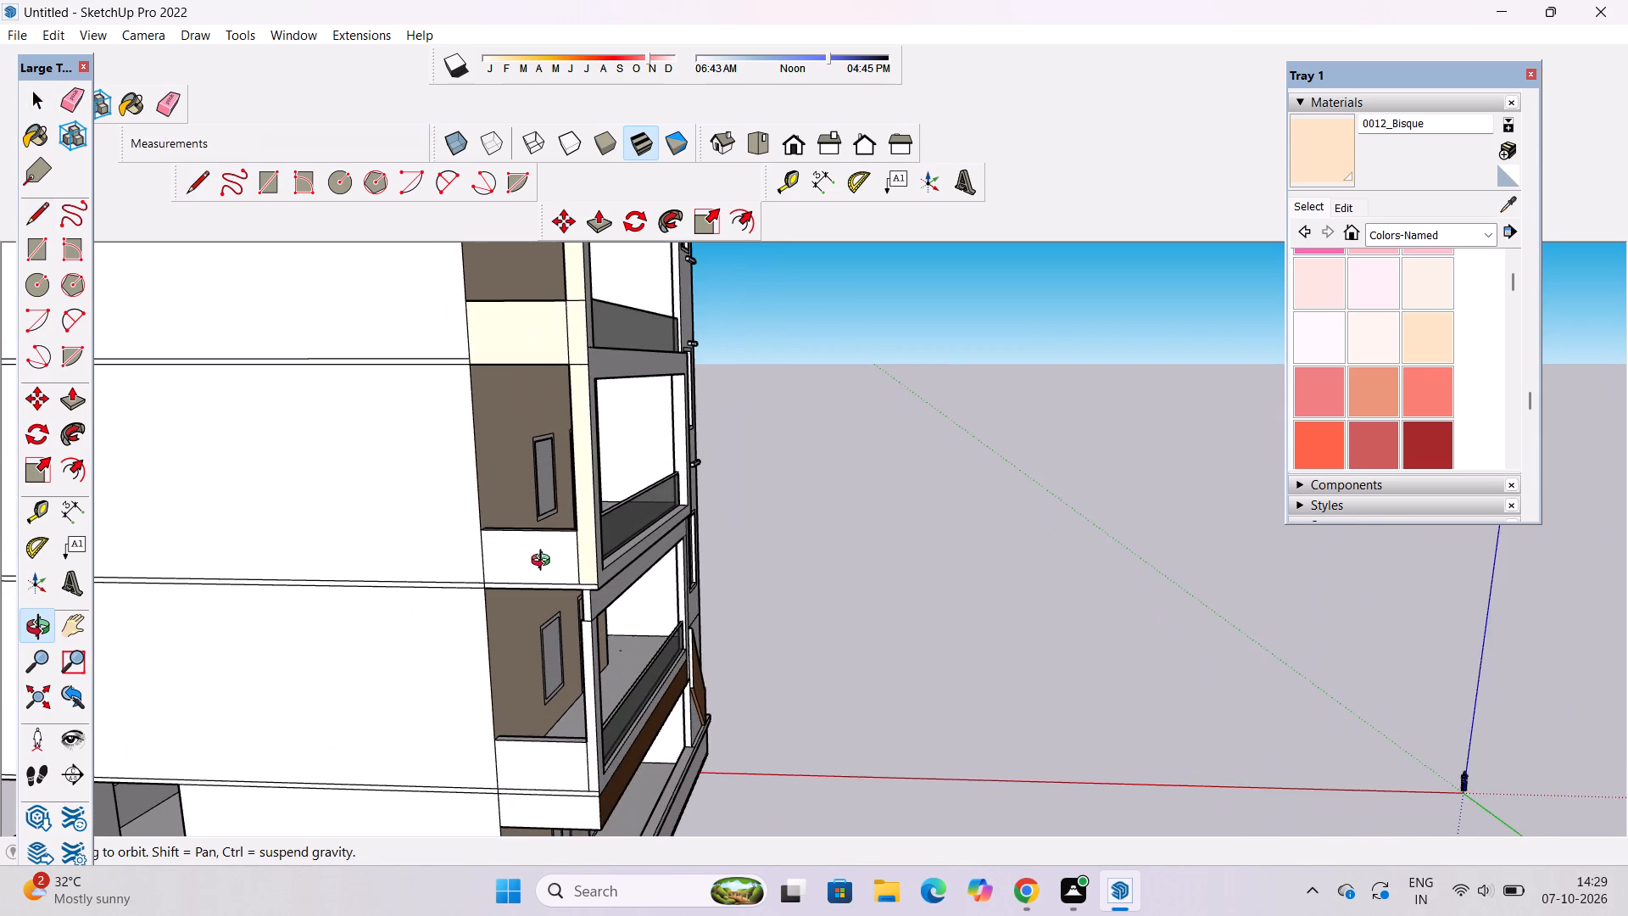
pyautogui.keyDown('shift'); pyautogui.moveTo(544, 567); pyautogui.dragTo(531, 548); pyautogui.keyUp('shift')
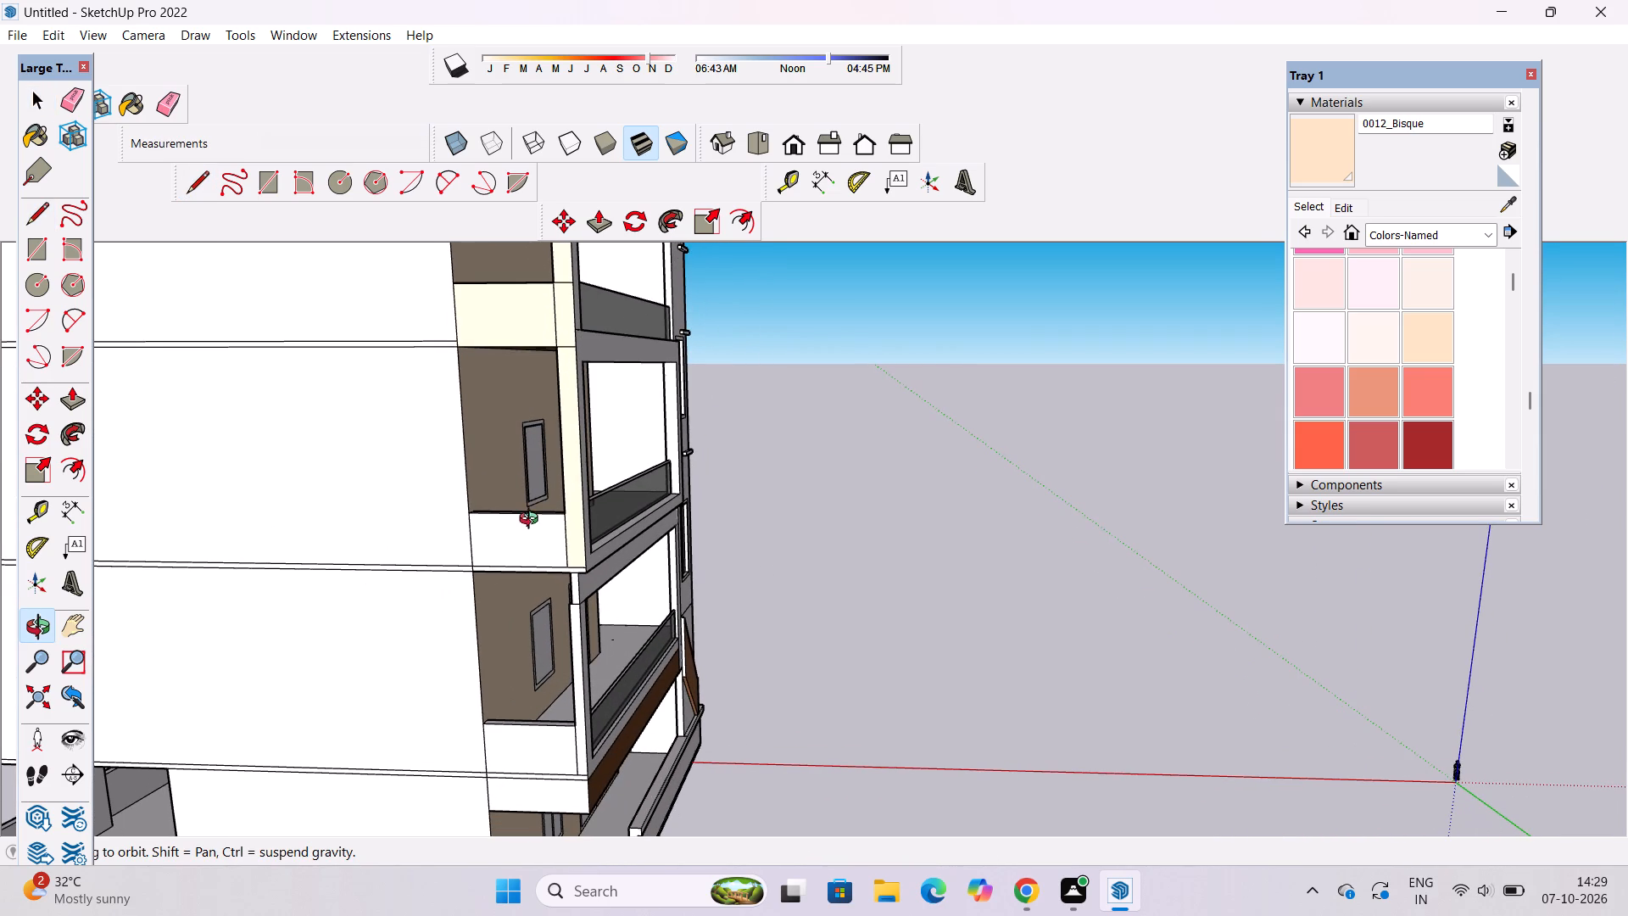
pyautogui.click(1321, 160)
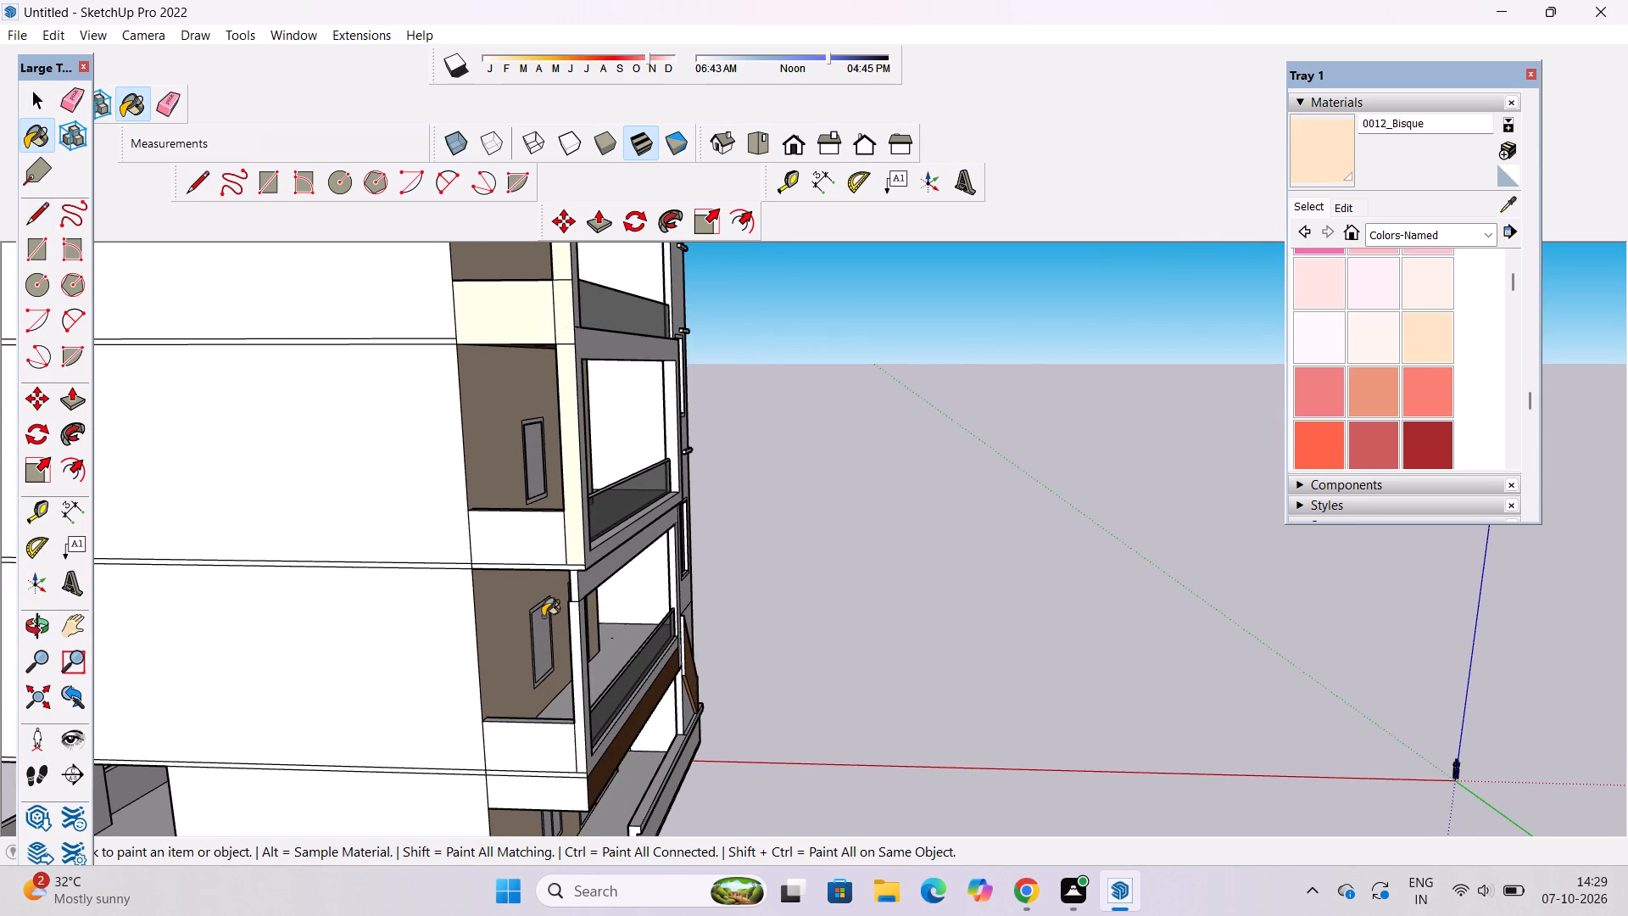
pyautogui.scroll(-3, 539, 622)
pyautogui.scroll(1, 533, 566)
pyautogui.click(533, 566)
pyautogui.scroll(10, 526, 632)
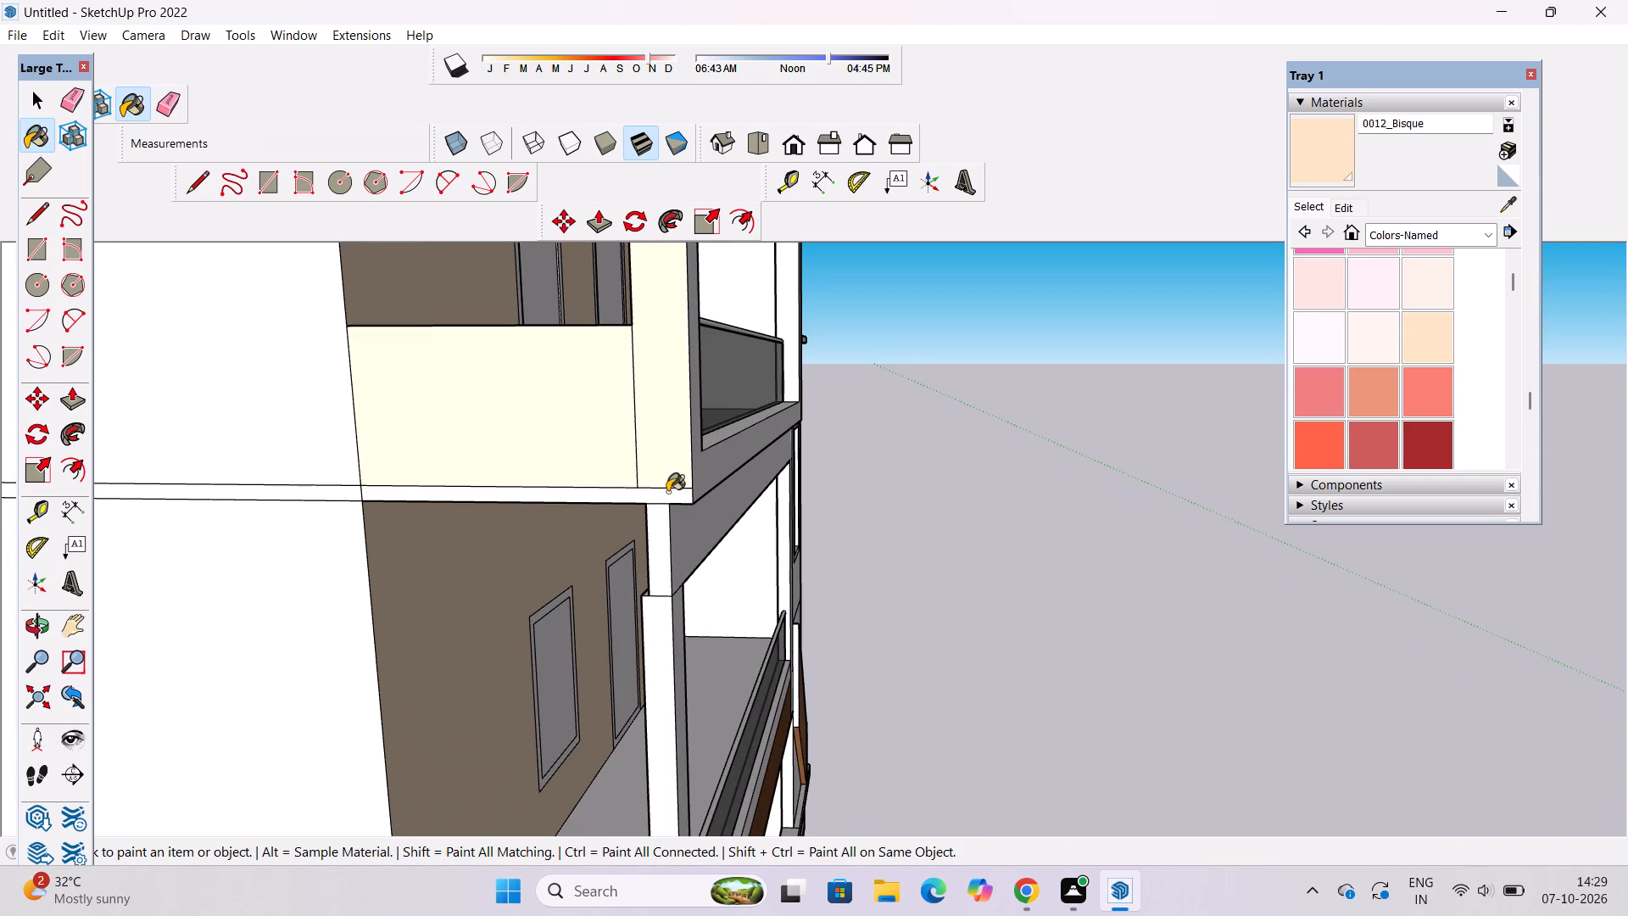
pyautogui.click(667, 494)
# Paint the lowest balcony's rear parapet panel, corner column and the slab band beneath with 0012_Bisque.
pyautogui.scroll(-5, 538, 463)
pyautogui.scroll(2, 558, 704)
pyautogui.scroll(-6, 526, 458)
pyautogui.scroll(4, 538, 600)
pyautogui.scroll(6, 644, 343)
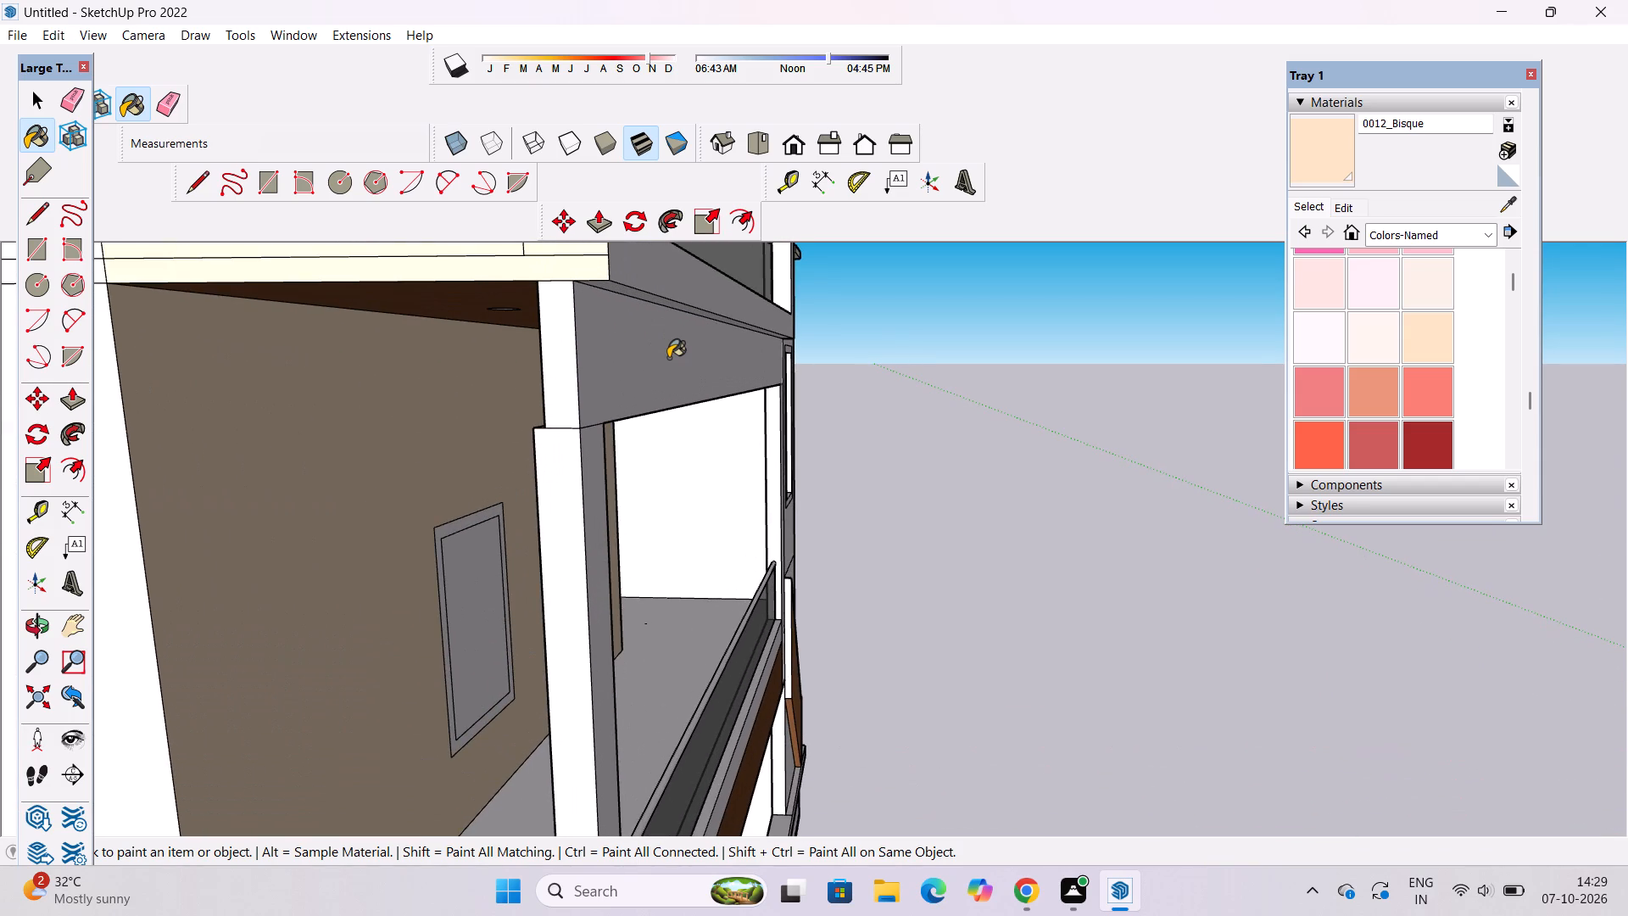
pyautogui.press('o')
pyautogui.moveTo(770, 404); pyautogui.dragTo(591, 418)
pyautogui.scroll(-4, 591, 418)
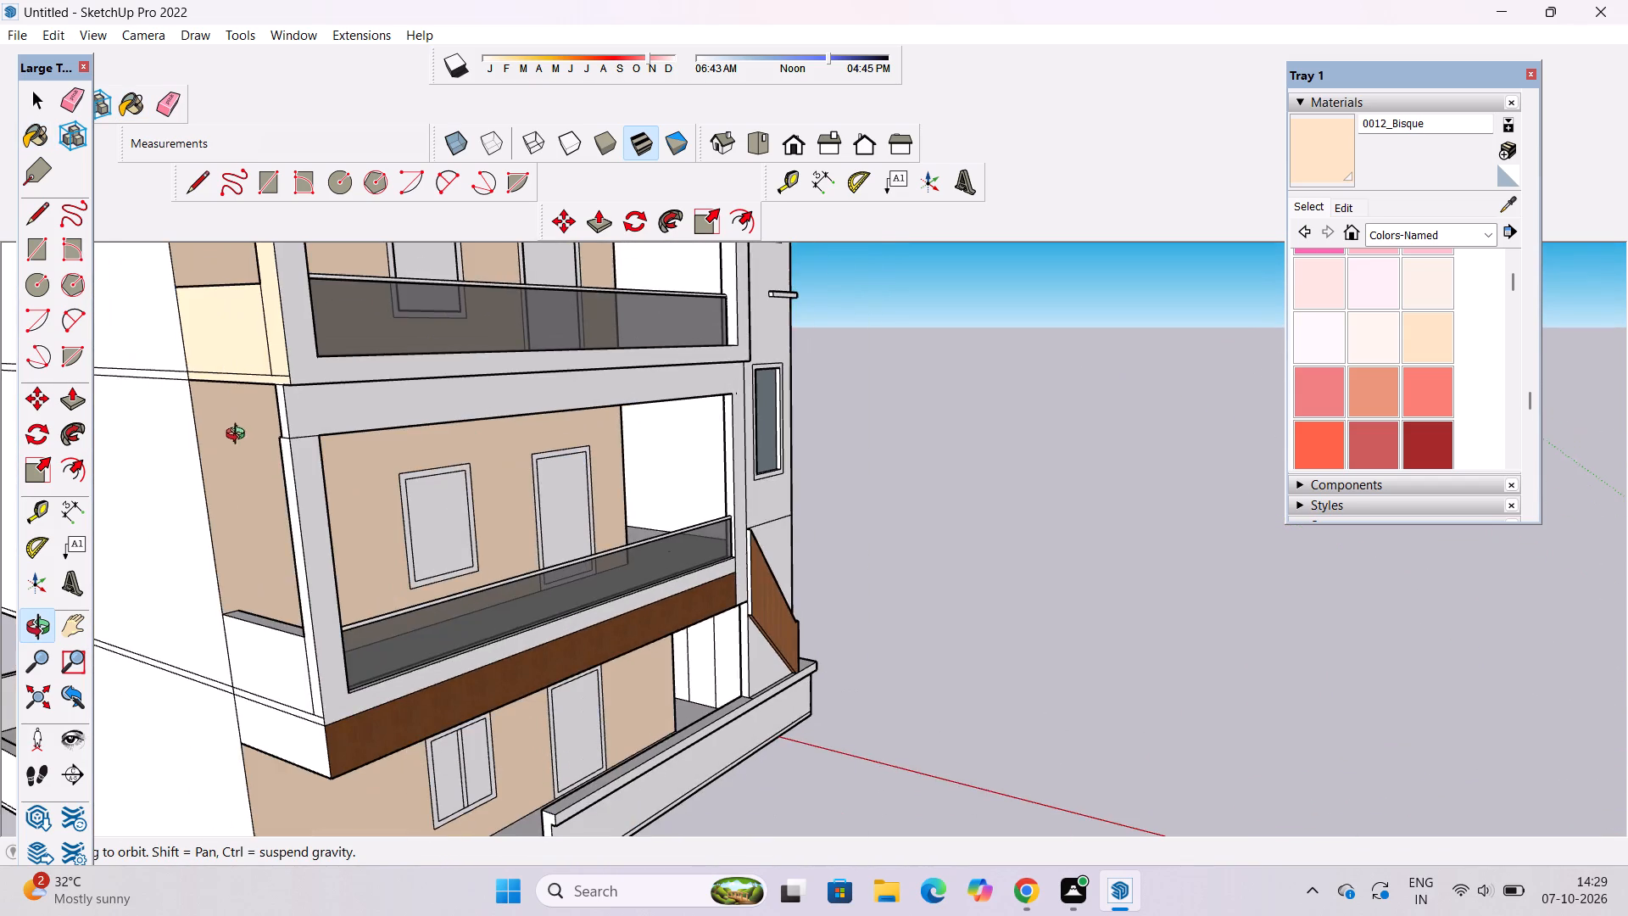
pyautogui.moveTo(325, 430); pyautogui.dragTo(576, 406)
pyautogui.scroll(-3, 576, 405)
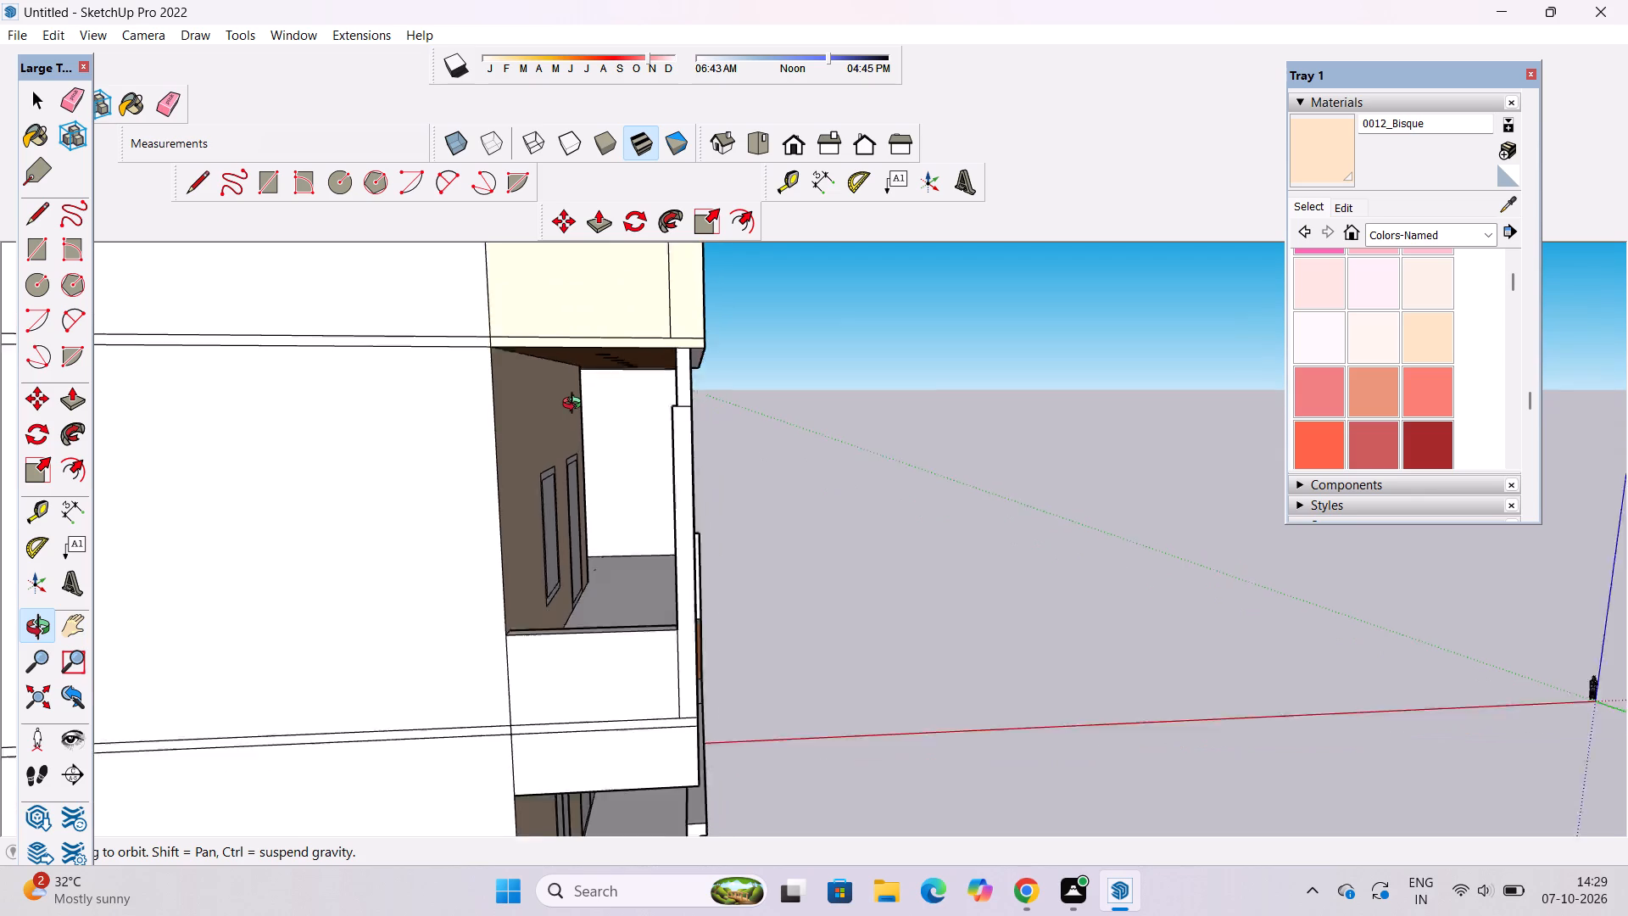
pyautogui.scroll(-2, 576, 405)
pyautogui.keyDown('shift'); pyautogui.moveTo(584, 453); pyautogui.dragTo(561, 455); pyautogui.keyUp('shift')
pyautogui.click(1324, 151)
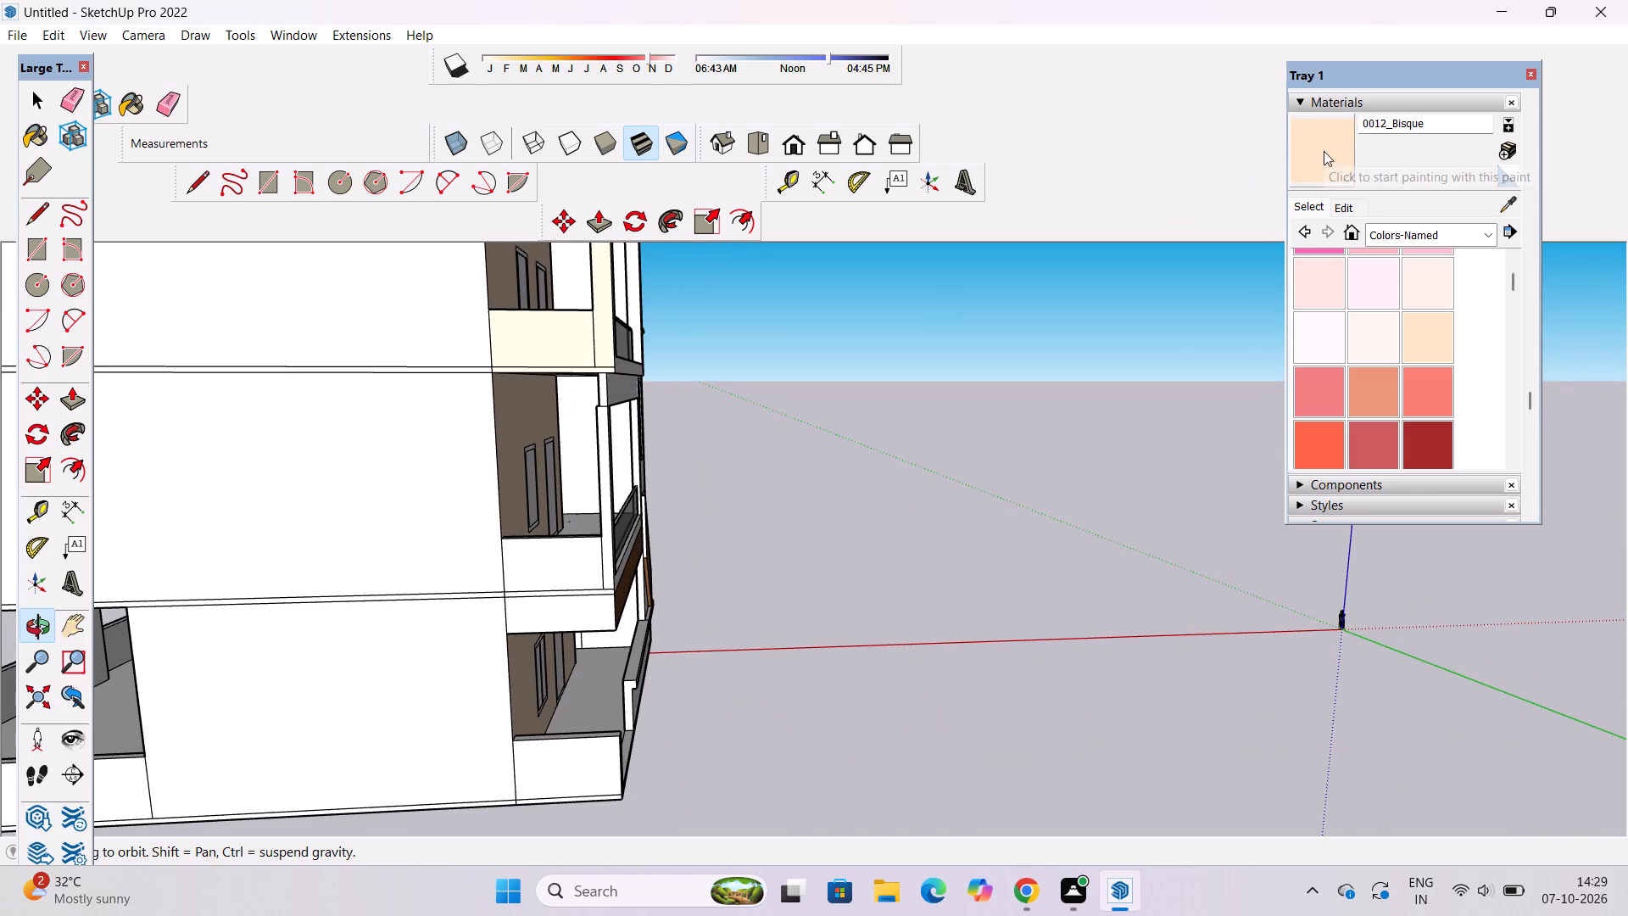
pyautogui.scroll(8, 584, 590)
pyautogui.click(574, 640)
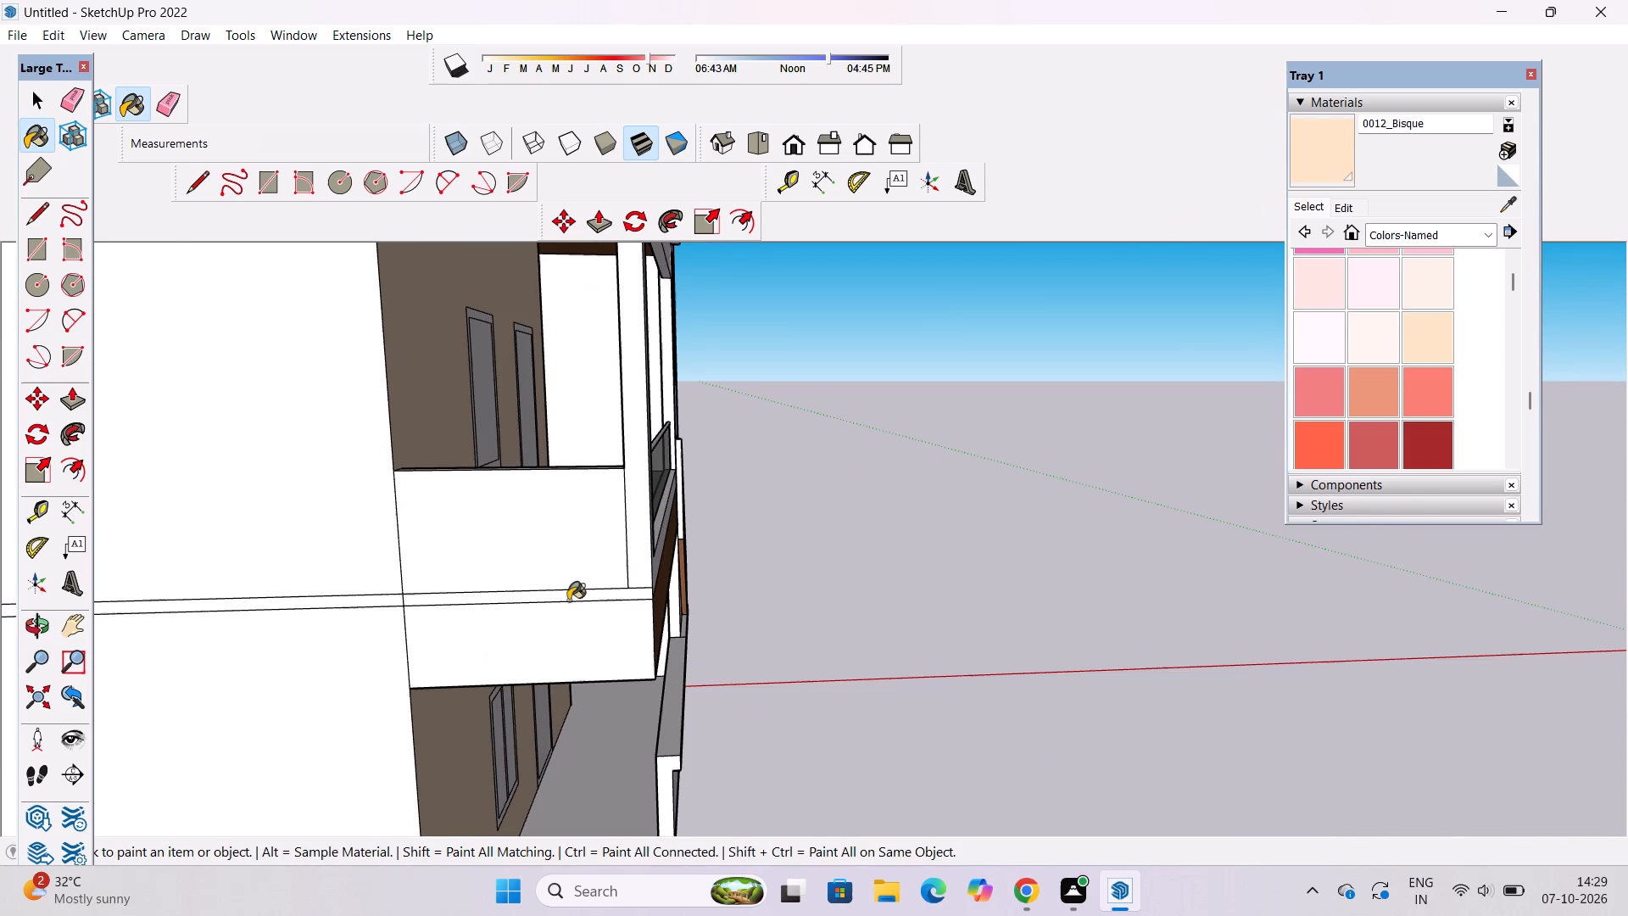
pyautogui.click(567, 550)
pyautogui.scroll(2, 655, 606)
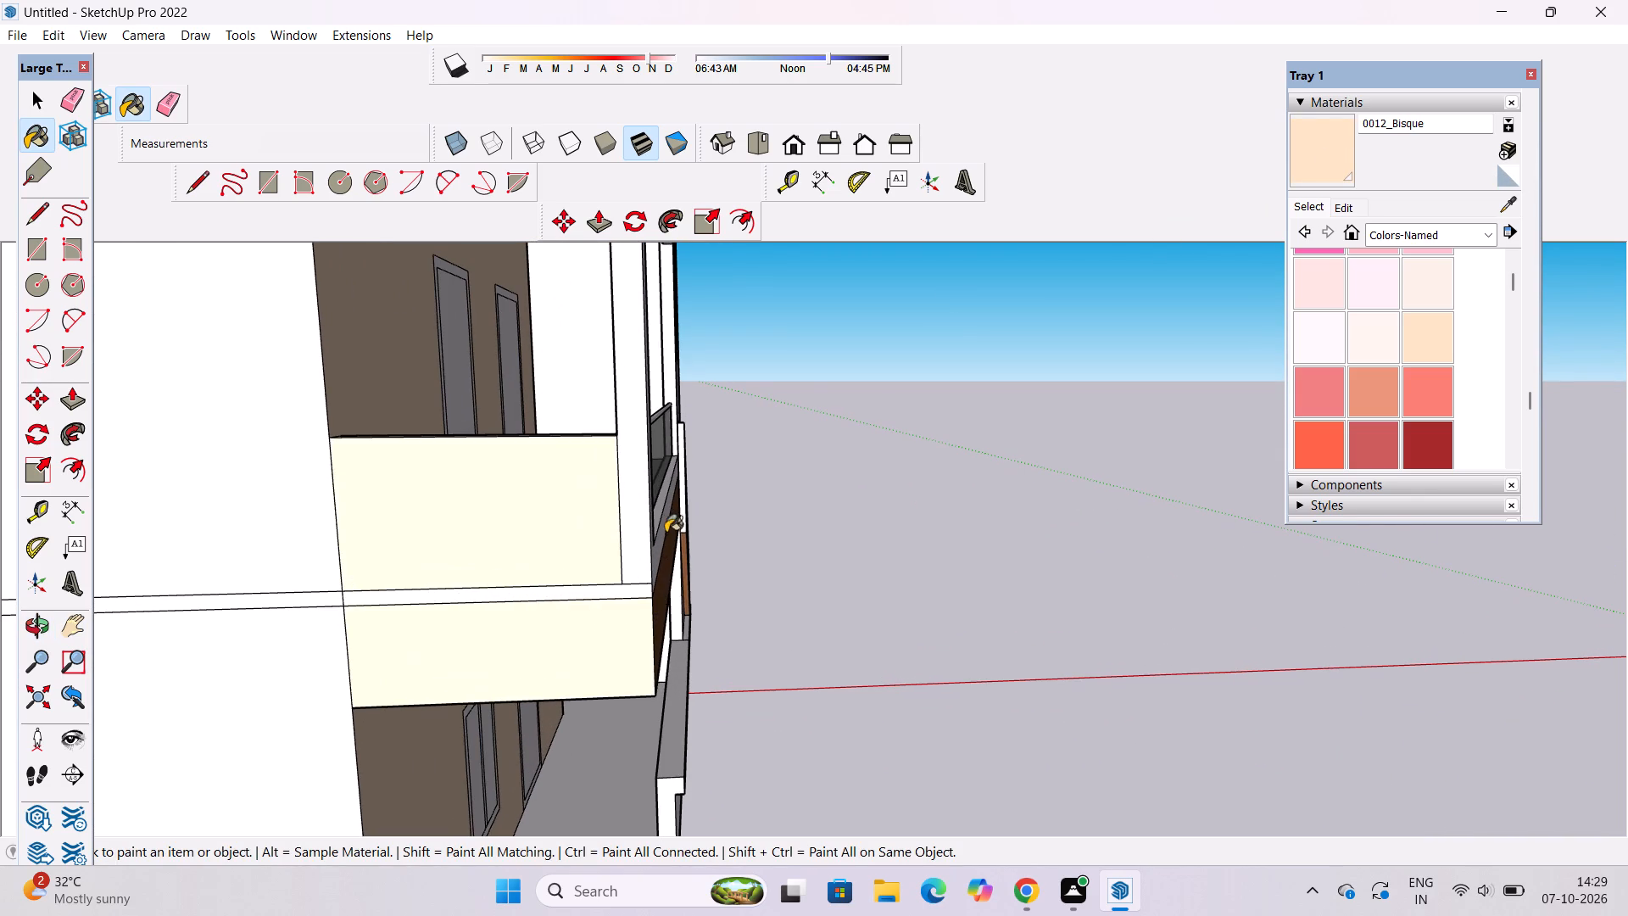
pyautogui.click(628, 461)
pyautogui.click(634, 595)
# Examine the building from the balcony, rear and front corner sides to review the wall colours and remaining unpainted surfaces.
pyautogui.press('o')
pyautogui.scroll(-4, 630, 578)
pyautogui.moveTo(811, 547); pyautogui.dragTo(659, 500)
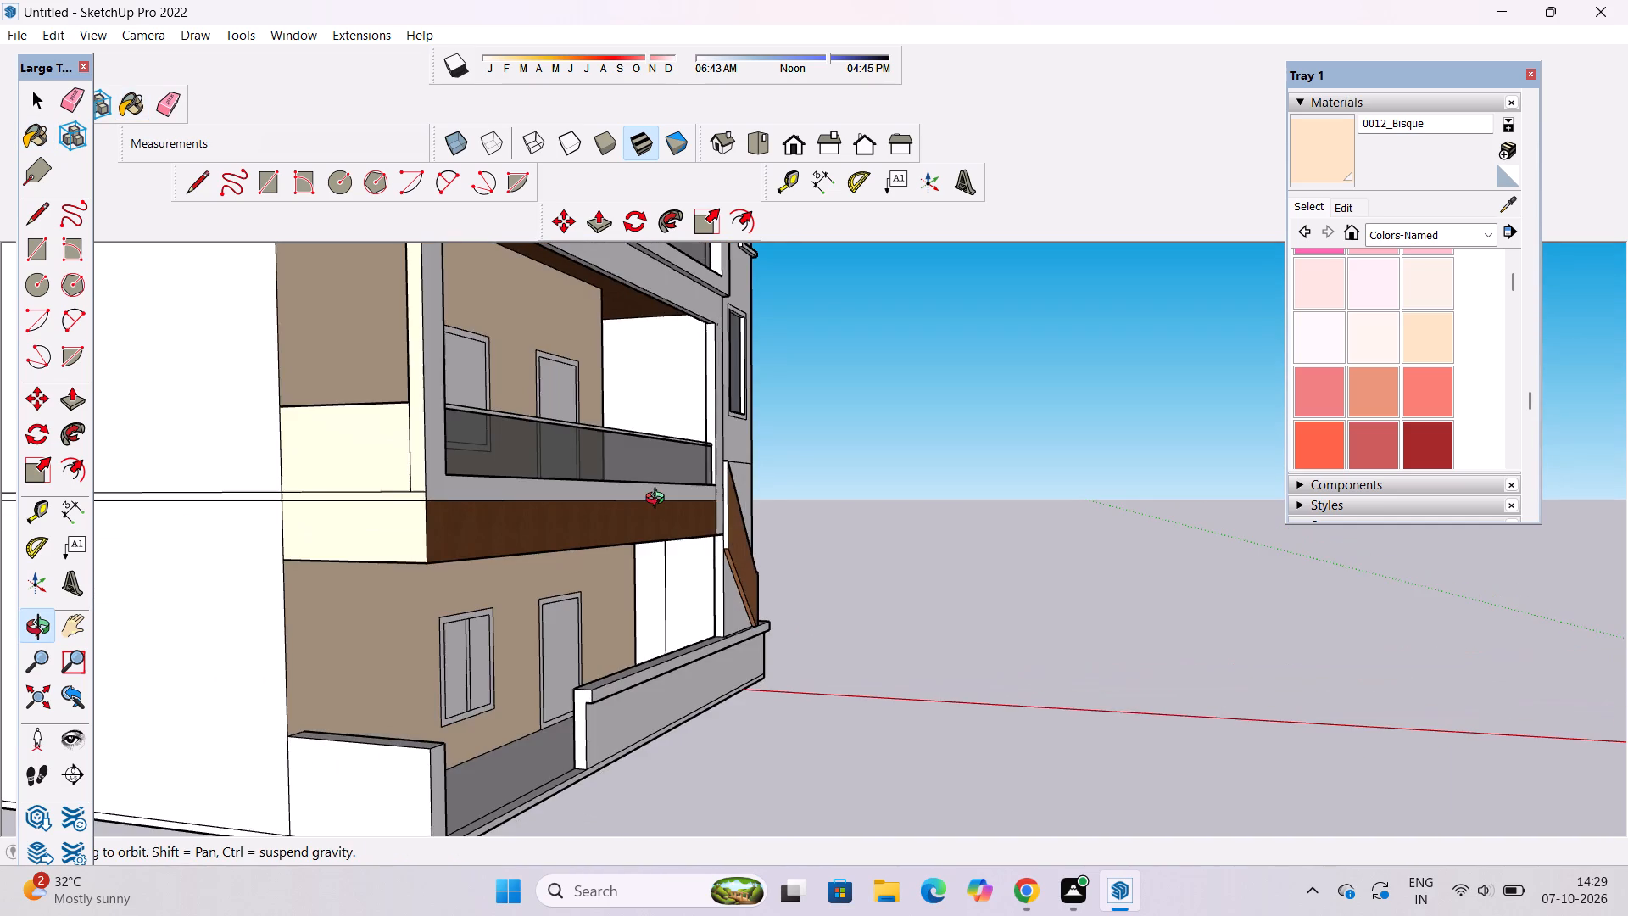
pyautogui.moveTo(659, 500); pyautogui.dragTo(706, 557)
pyautogui.moveTo(709, 560); pyautogui.dragTo(581, 556)
pyautogui.scroll(-4, 575, 543)
pyautogui.moveTo(796, 532); pyautogui.dragTo(630, 547)
pyautogui.keyDown('shift'); pyautogui.moveTo(617, 544); pyautogui.dragTo(773, 673); pyautogui.keyUp('shift')
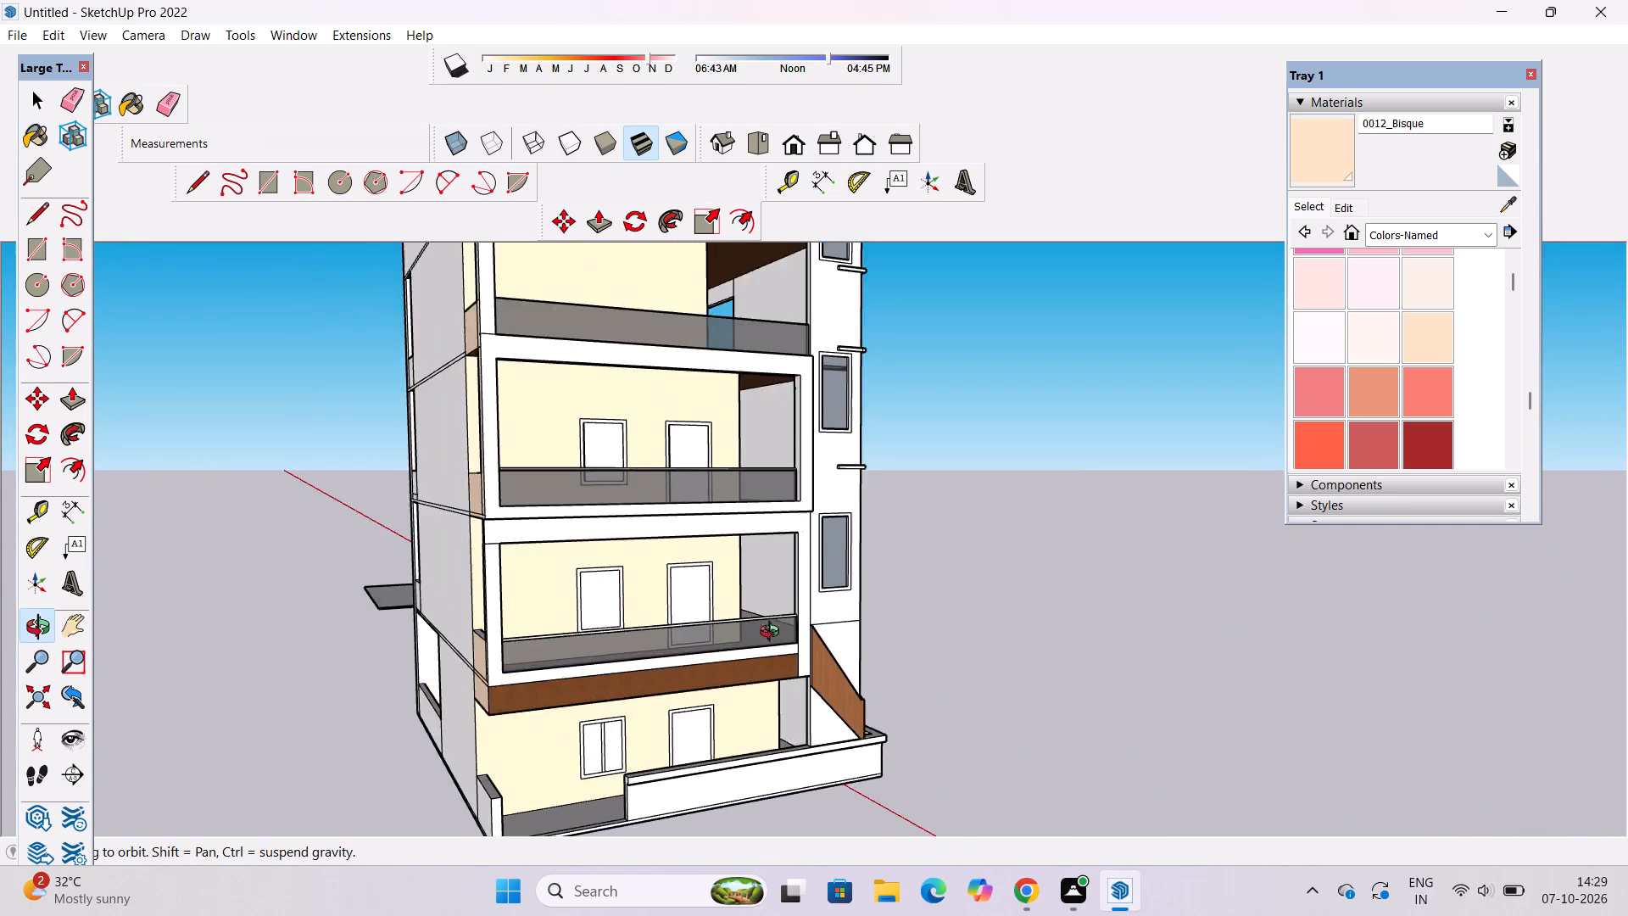
pyautogui.moveTo(771, 631); pyautogui.dragTo(438, 639)
pyautogui.scroll(2, 462, 620)
pyautogui.moveTo(606, 572); pyautogui.dragTo(550, 590)
pyautogui.scroll(2, 536, 563)
pyautogui.keyDown('shift'); pyautogui.moveTo(537, 546); pyautogui.dragTo(537, 614); pyautogui.keyUp('shift')
pyautogui.scroll(-2, 536, 606)
pyautogui.moveTo(482, 603); pyautogui.dragTo(1202, 617)
pyautogui.moveTo(1206, 590); pyautogui.dragTo(991, 590)
pyautogui.moveTo(1102, 566); pyautogui.dragTo(995, 576)
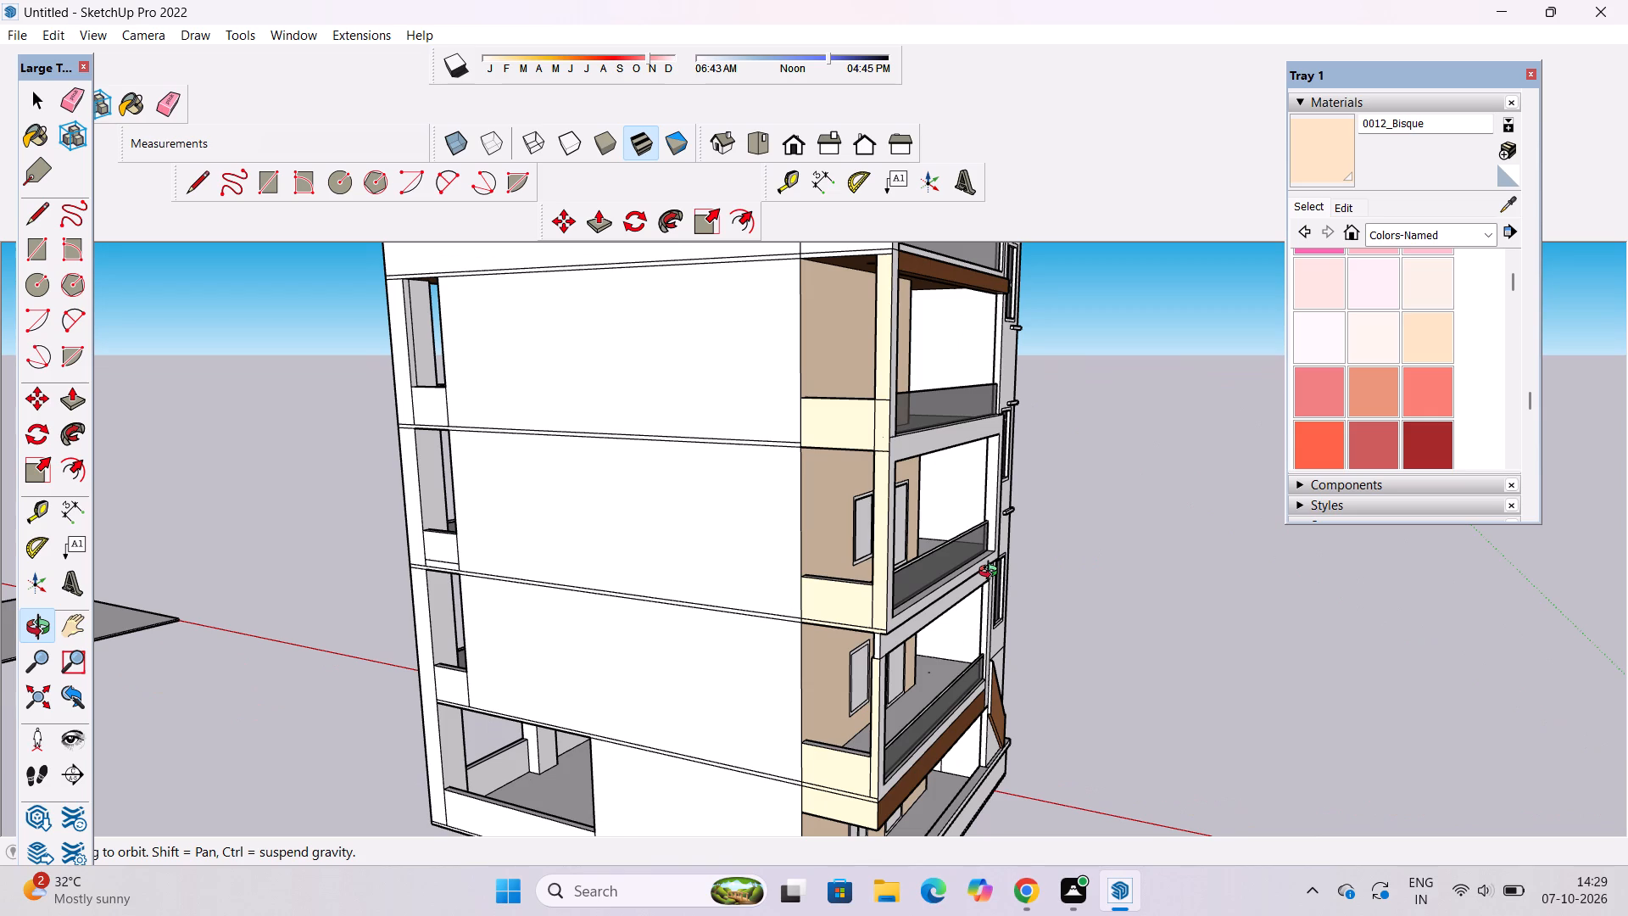
pyautogui.moveTo(1088, 584); pyautogui.dragTo(489, 644)
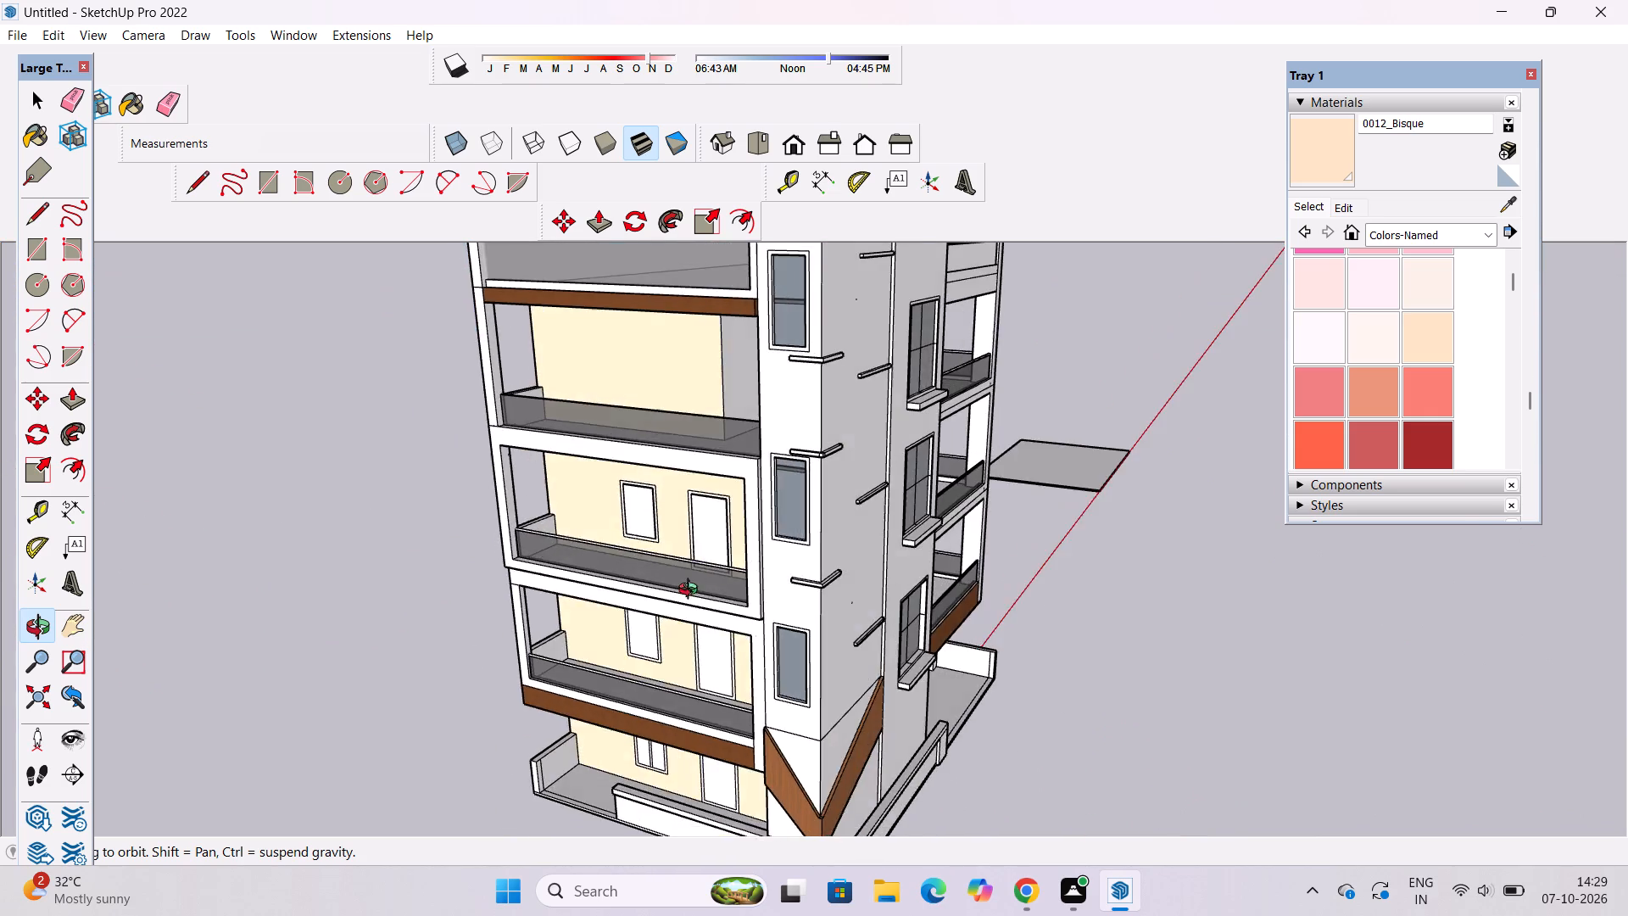
pyautogui.moveTo(862, 580); pyautogui.dragTo(705, 580)
pyautogui.moveTo(703, 580); pyautogui.dragTo(761, 663)
pyautogui.moveTo(761, 663); pyautogui.dragTo(748, 640)
pyautogui.moveTo(758, 668); pyautogui.dragTo(743, 655)
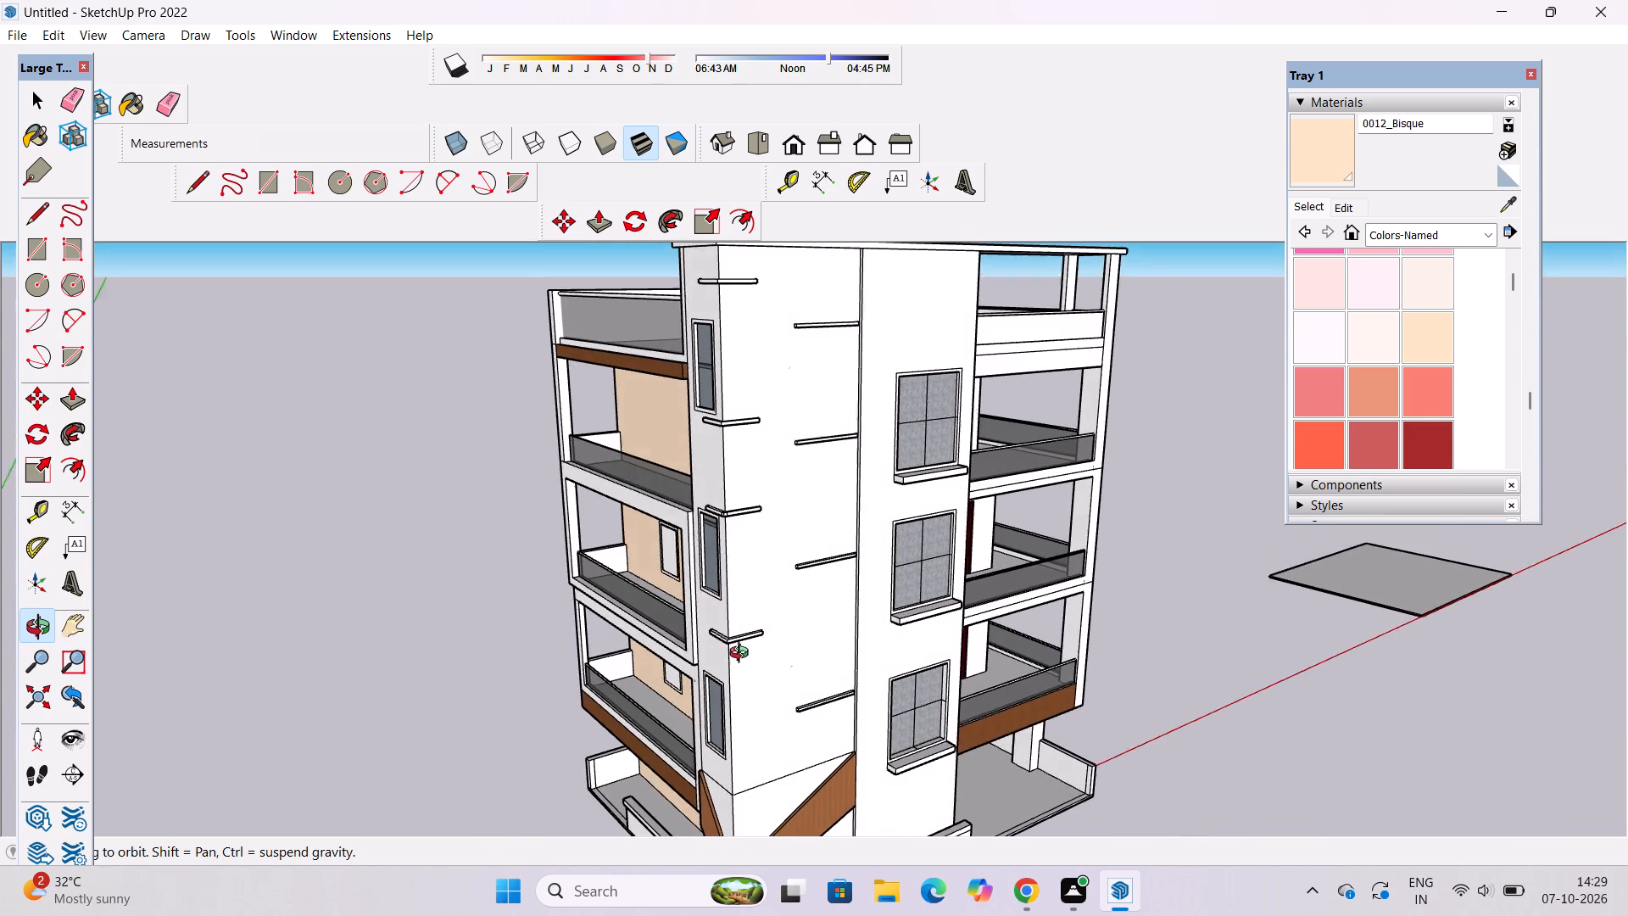
pyautogui.moveTo(743, 655); pyautogui.dragTo(731, 634)
pyautogui.keyDown('shift'); pyautogui.moveTo(726, 634); pyautogui.dragTo(757, 662); pyautogui.keyUp('shift')
pyautogui.moveTo(757, 662); pyautogui.dragTo(757, 648)
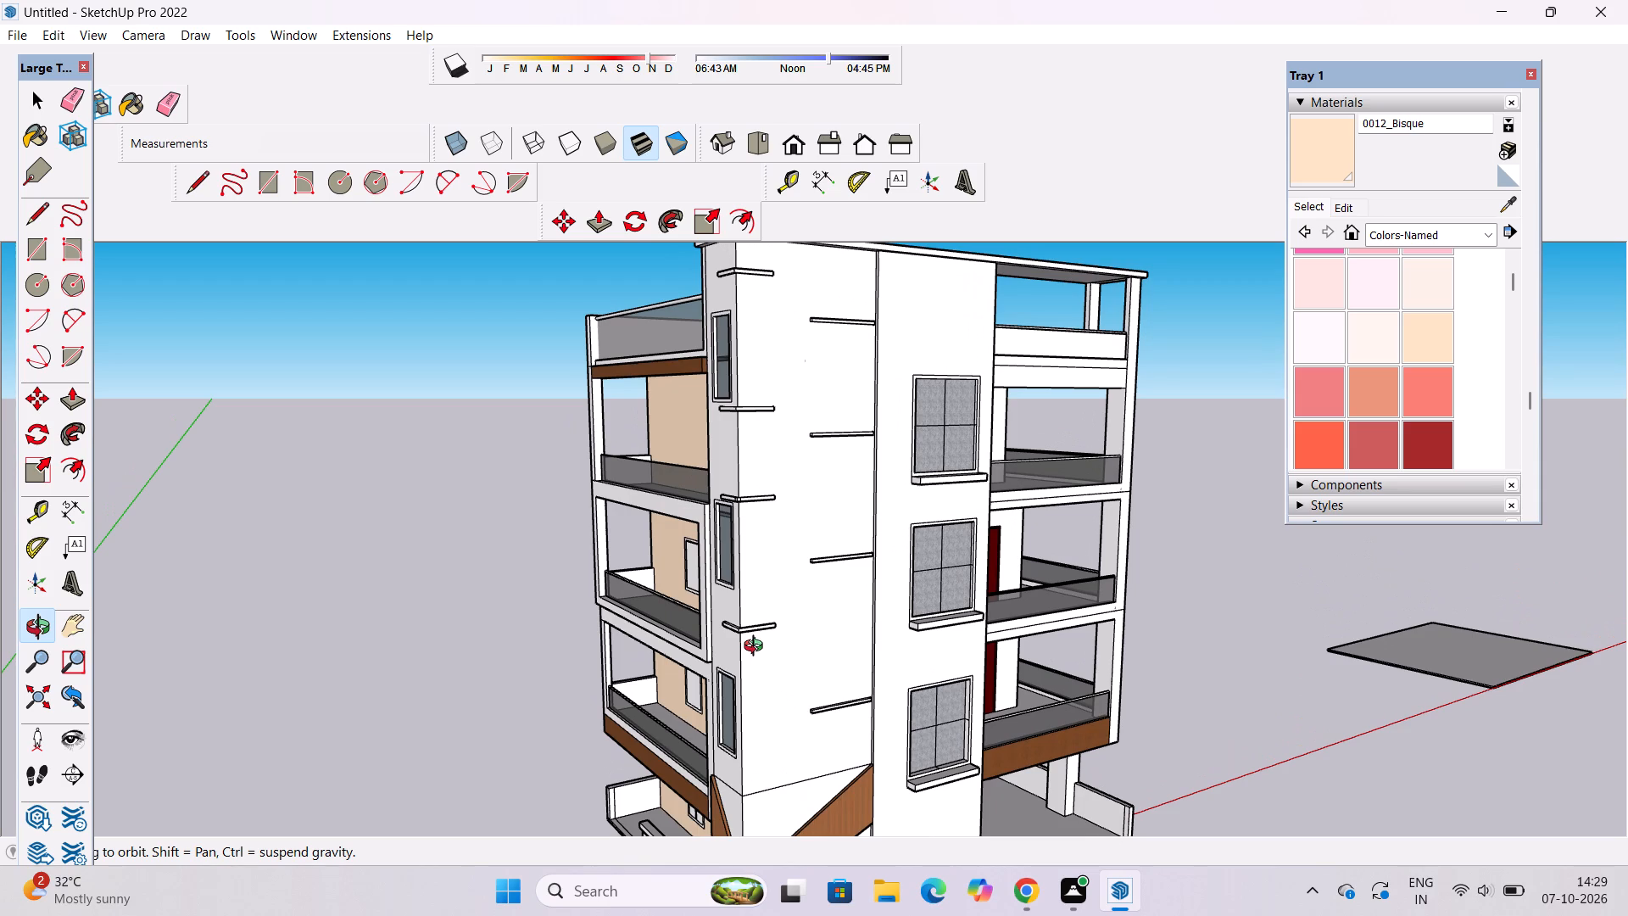
pyautogui.keyDown('shift'); pyautogui.moveTo(757, 647); pyautogui.dragTo(761, 658); pyautogui.keyUp('shift')
pyautogui.click(761, 658)
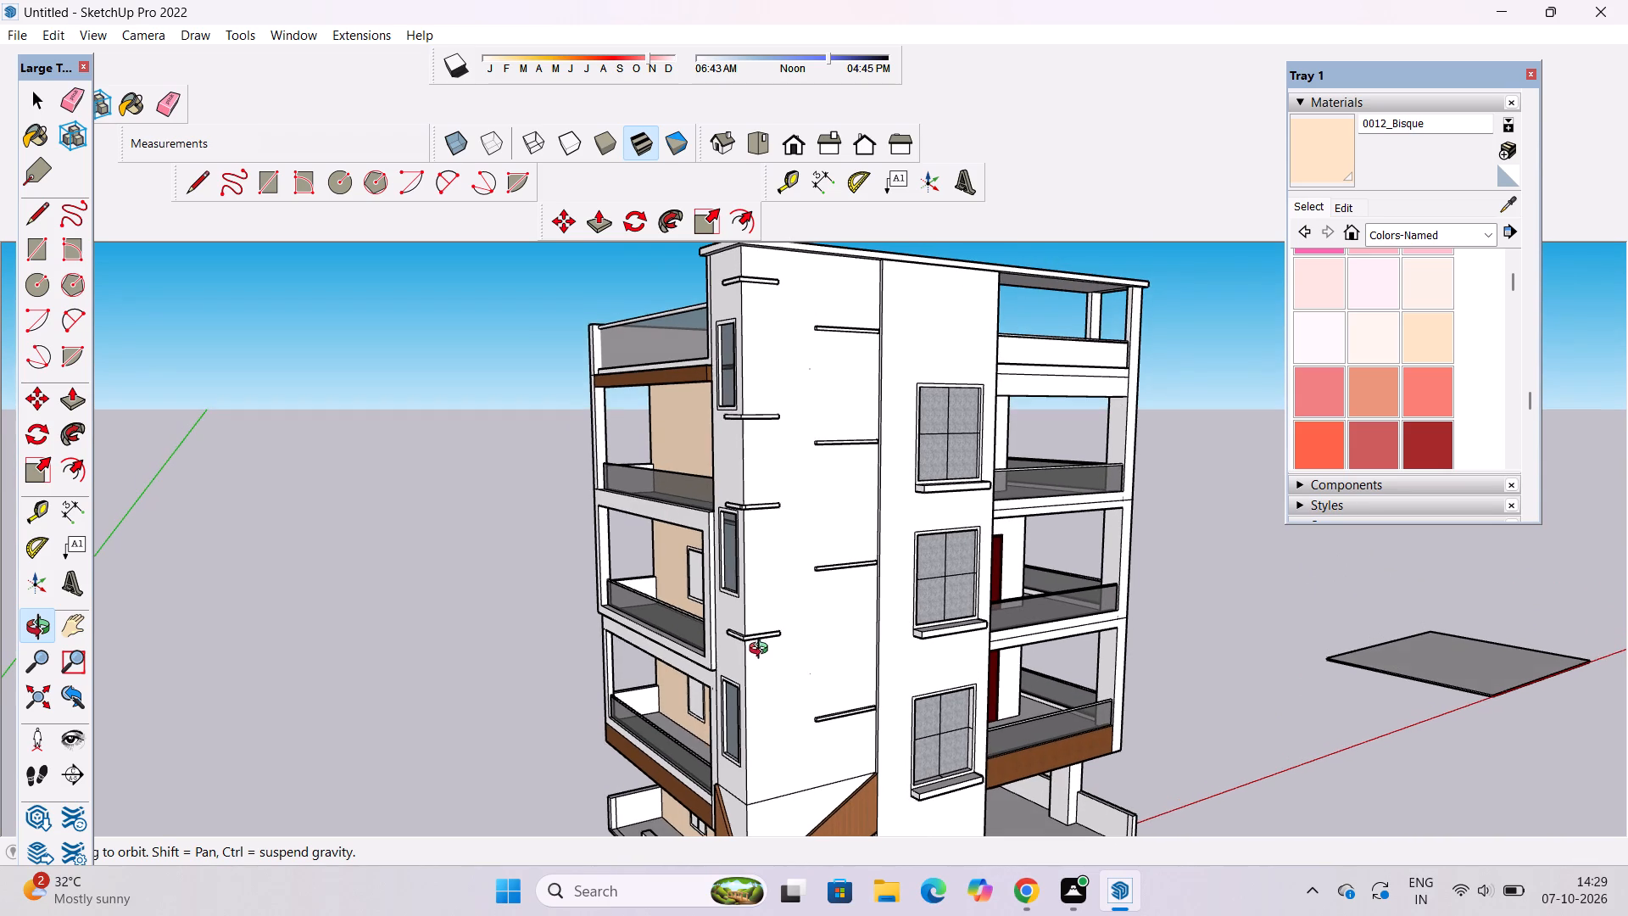
pyautogui.keyDown('shift'); pyautogui.click(762, 651); pyautogui.keyUp('shift')
pyautogui.moveTo(762, 651); pyautogui.dragTo(775, 653)
pyautogui.keyDown('shift'); pyautogui.moveTo(775, 653); pyautogui.dragTo(781, 630); pyautogui.keyUp('shift')
pyautogui.moveTo(778, 626); pyautogui.dragTo(873, 650)
pyautogui.scroll(1, 749, 567)
pyautogui.keyDown('shift'); pyautogui.moveTo(749, 567); pyautogui.dragTo(742, 628); pyautogui.keyUp('shift')
pyautogui.moveTo(732, 623); pyautogui.dragTo(711, 589)
pyautogui.keyDown('shift'); pyautogui.moveTo(706, 578); pyautogui.dragTo(743, 641); pyautogui.keyUp('shift')
pyautogui.scroll(4, 743, 641)
pyautogui.keyDown('shift'); pyautogui.moveTo(790, 617); pyautogui.dragTo(605, 616); pyautogui.keyUp('shift')
pyautogui.moveTo(602, 608); pyautogui.dragTo(589, 448)
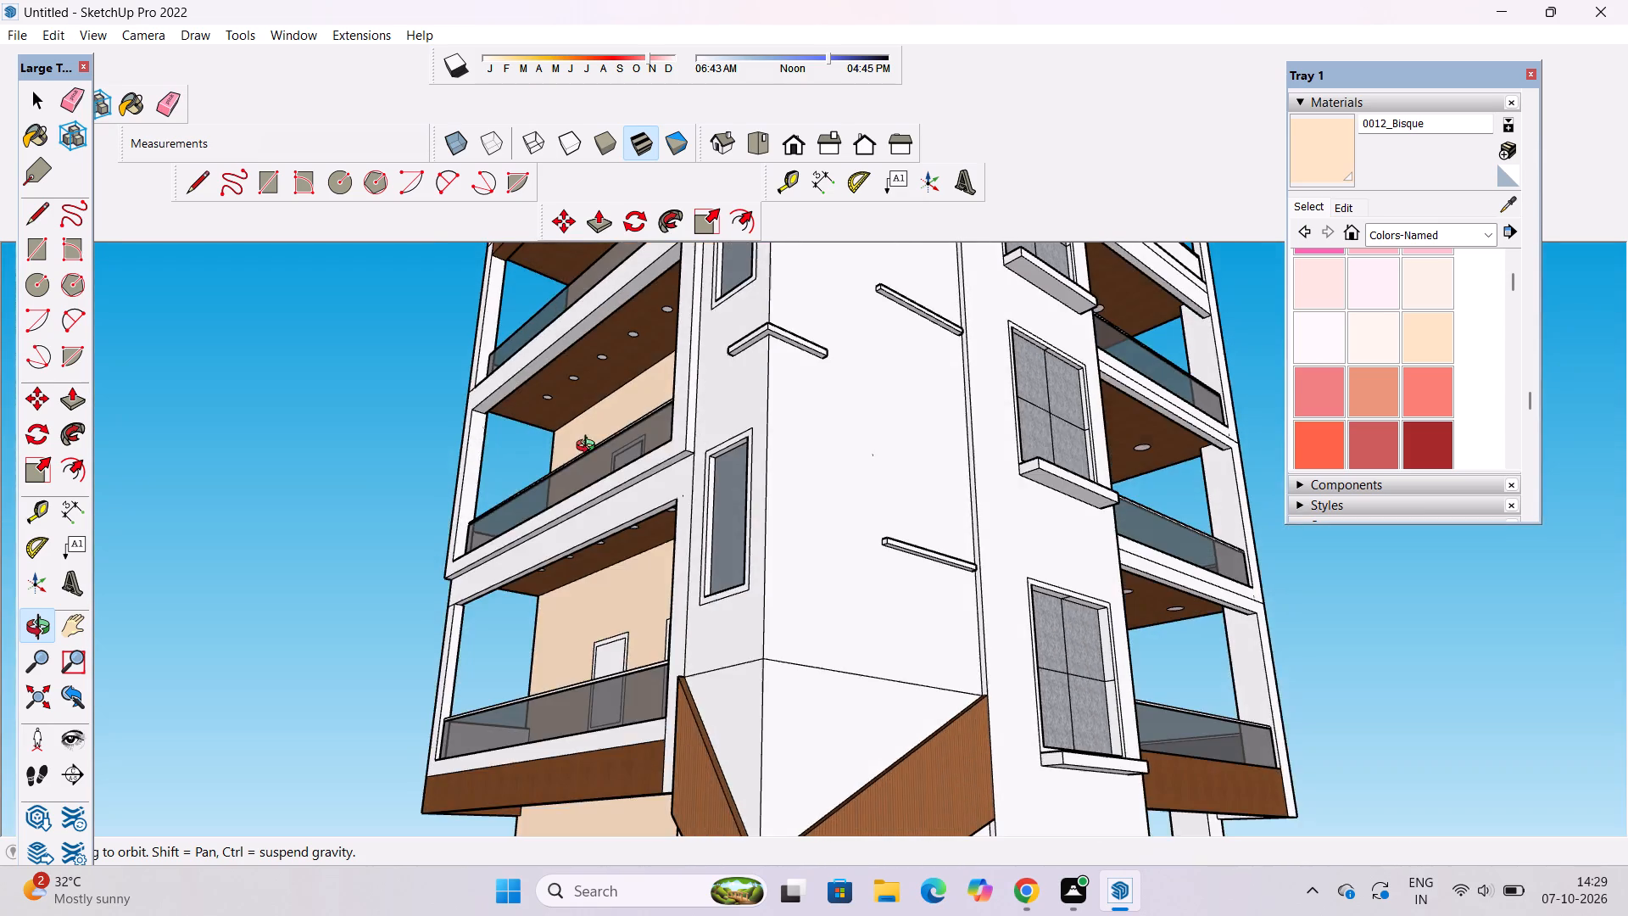
pyautogui.moveTo(589, 448); pyautogui.dragTo(779, 641)
pyautogui.moveTo(830, 618); pyautogui.dragTo(613, 590)
pyautogui.scroll(-4, 613, 590)
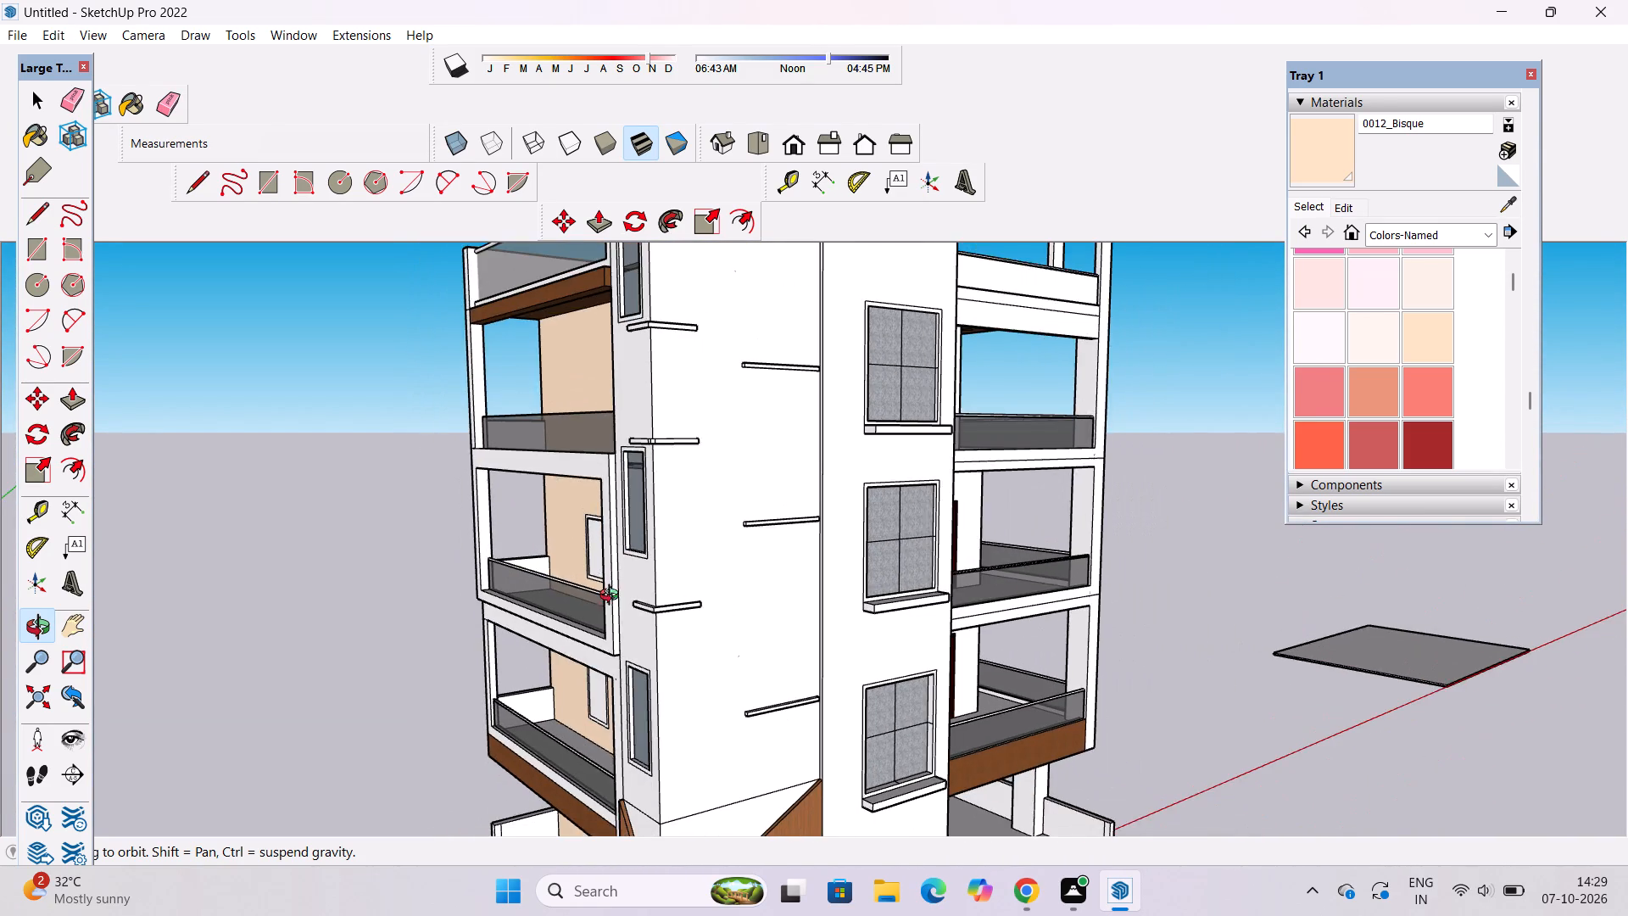
pyautogui.keyDown('shift'); pyautogui.moveTo(613, 597); pyautogui.dragTo(626, 572); pyautogui.keyUp('shift')
pyautogui.moveTo(620, 575); pyautogui.dragTo(585, 576)
pyautogui.scroll(-3, 573, 576)
pyautogui.keyDown('shift'); pyautogui.moveTo(573, 576); pyautogui.dragTo(636, 566); pyautogui.keyUp('shift')
pyautogui.scroll(3, 777, 562)
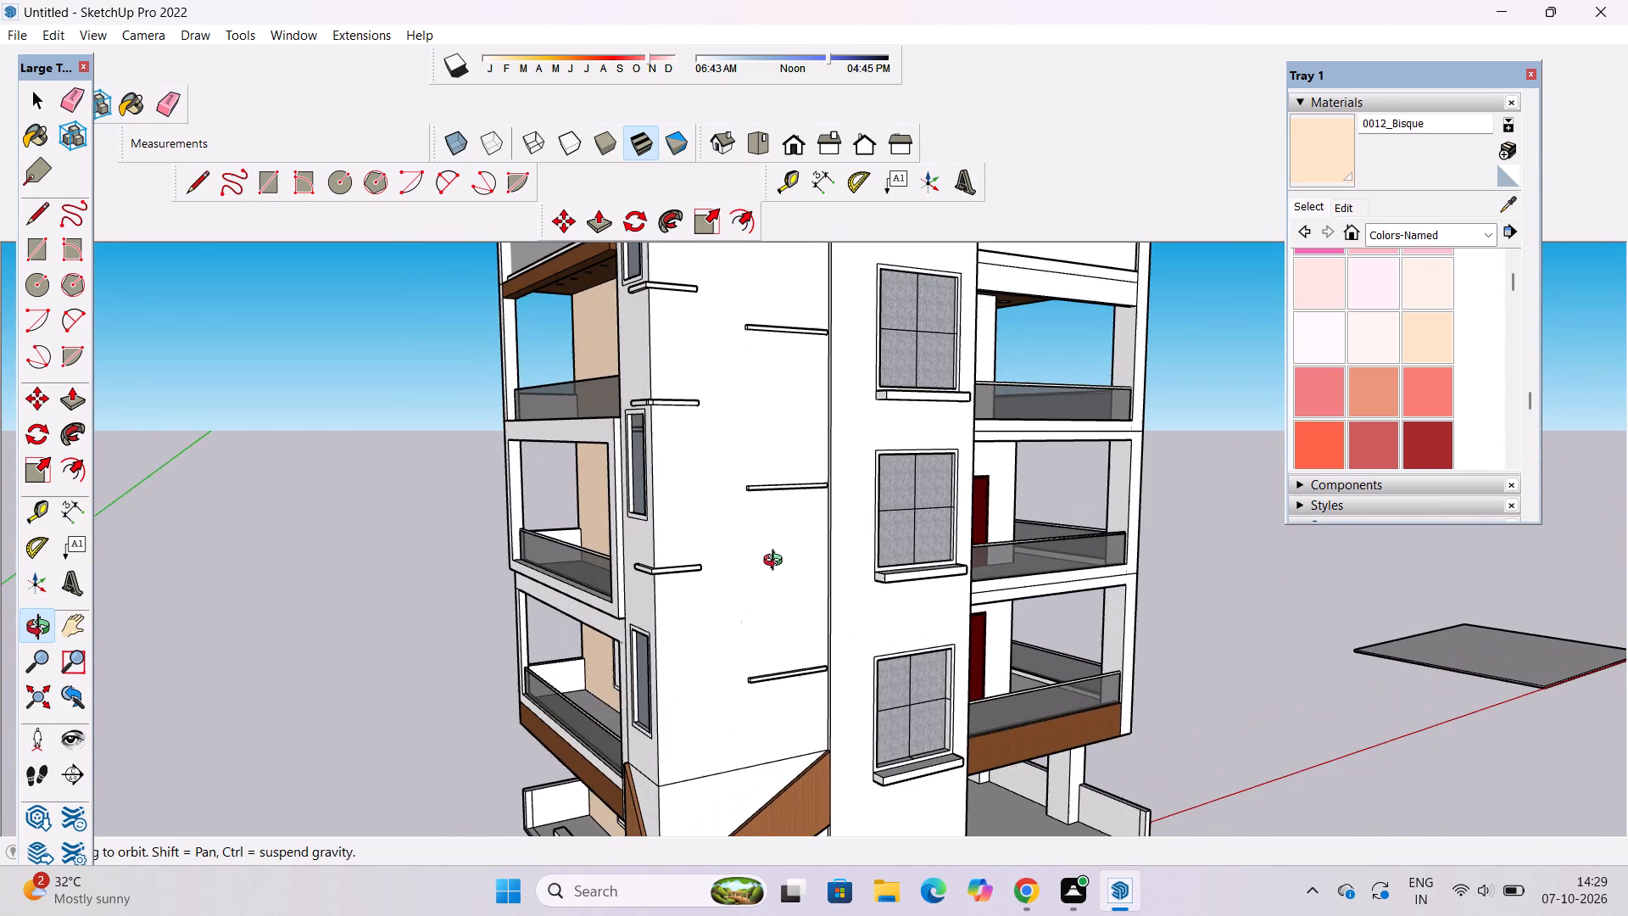
# Paint the top-floor balcony's red-door wall and its adjoining side wall with 0012_Bisque.
pyautogui.scroll(-3, 731, 572)
pyautogui.keyDown('shift'); pyautogui.moveTo(750, 566); pyautogui.dragTo(538, 560); pyautogui.keyUp('shift')
pyautogui.keyDown('shift'); pyautogui.scroll(-2, 537, 560); pyautogui.keyUp('shift')
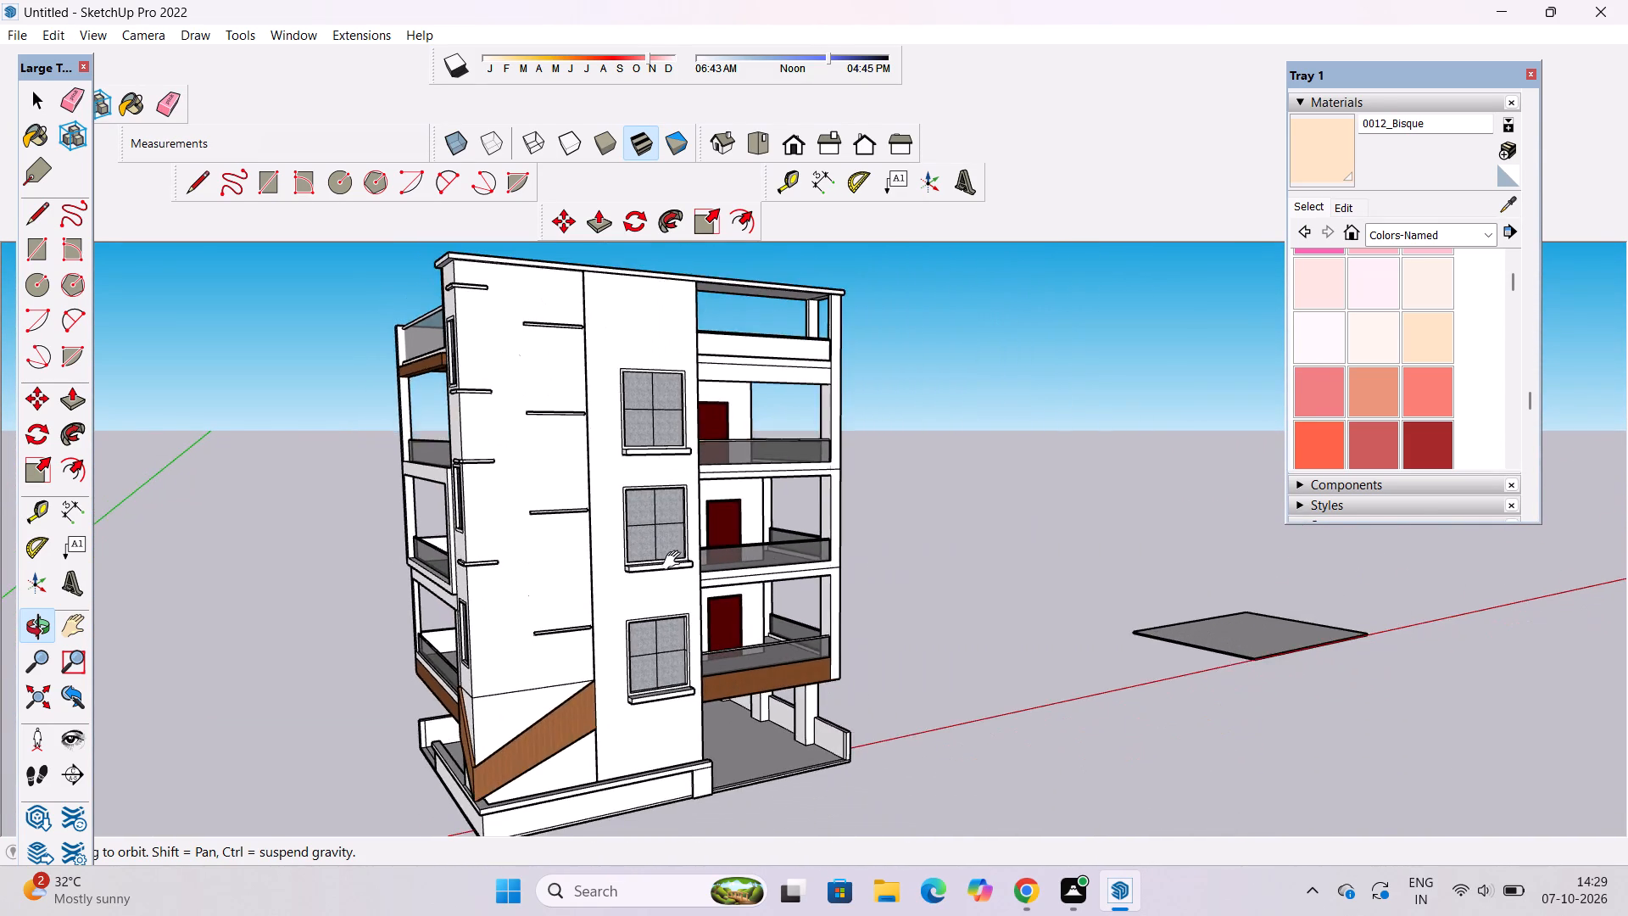
pyautogui.keyDown('shift'); pyautogui.moveTo(682, 559); pyautogui.dragTo(246, 606); pyautogui.keyUp('shift')
pyautogui.moveTo(472, 489); pyautogui.dragTo(335, 515)
pyautogui.keyDown('shift'); pyautogui.moveTo(458, 517); pyautogui.dragTo(631, 653); pyautogui.keyUp('shift')
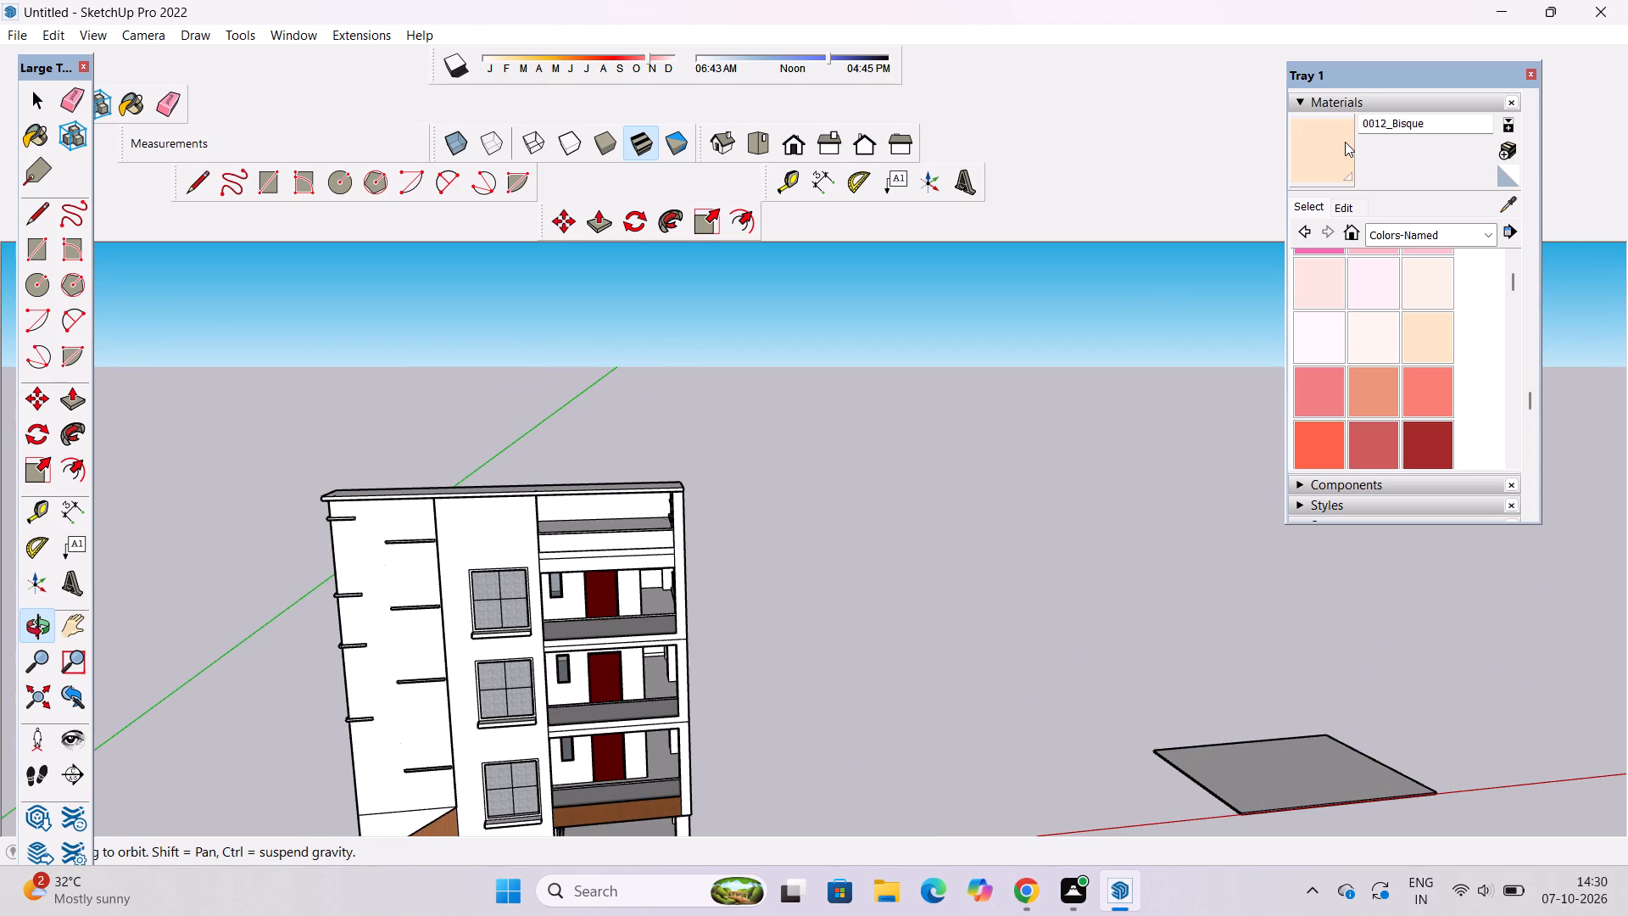
pyautogui.click(1340, 140)
pyautogui.scroll(9, 647, 584)
pyautogui.click(620, 583)
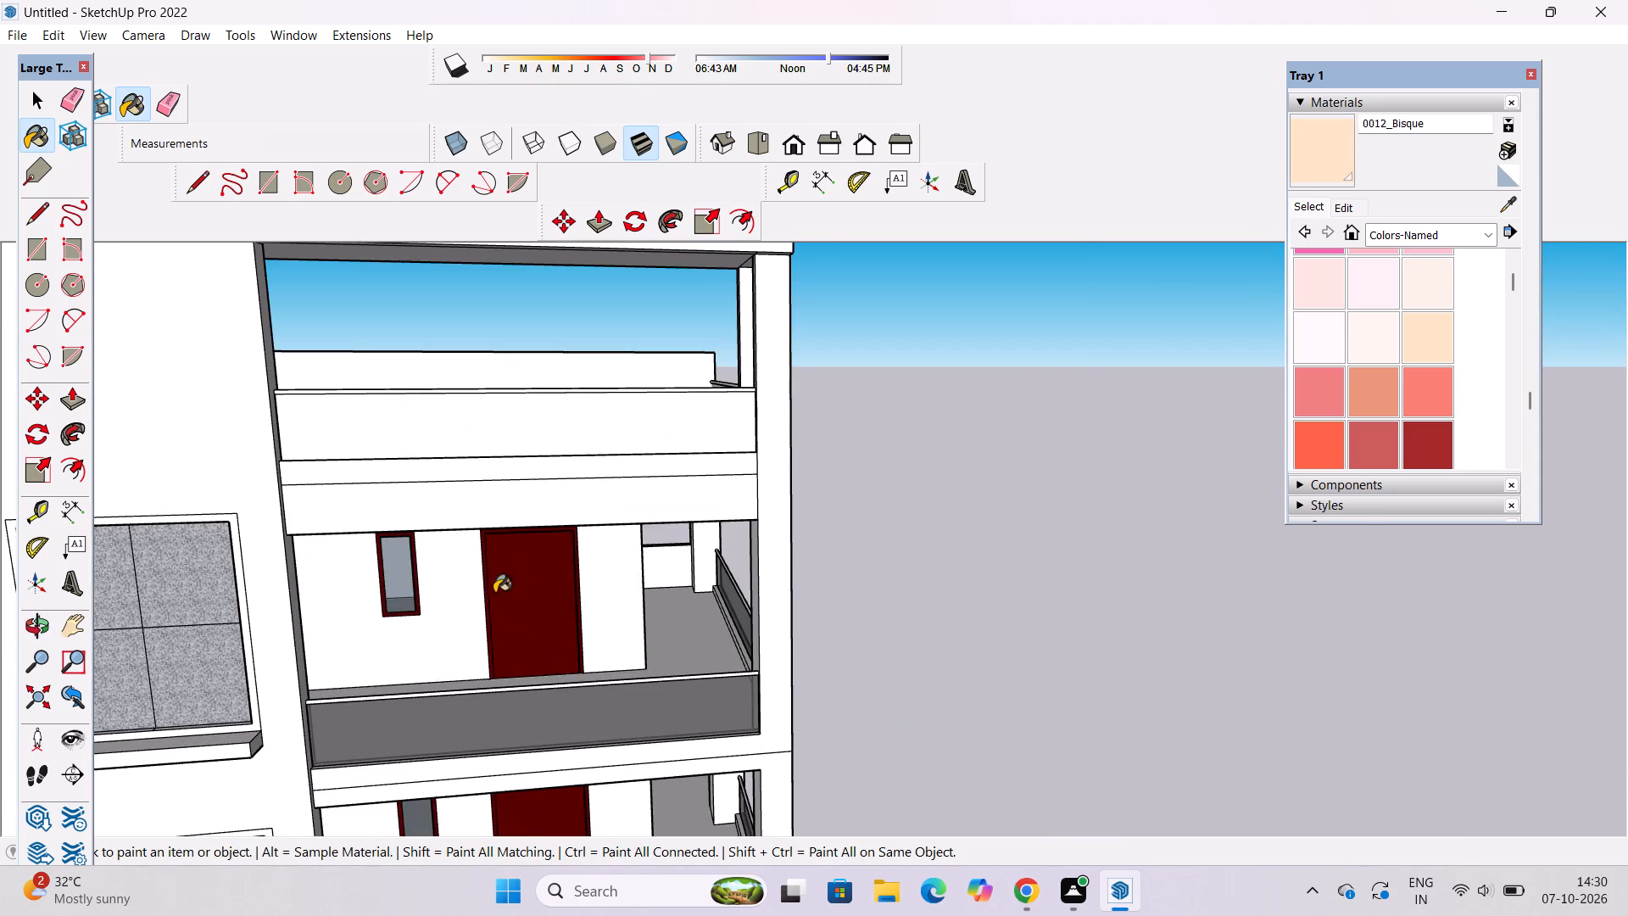
pyautogui.scroll(8, 494, 593)
pyautogui.press('o')
pyautogui.moveTo(895, 579); pyautogui.dragTo(642, 557)
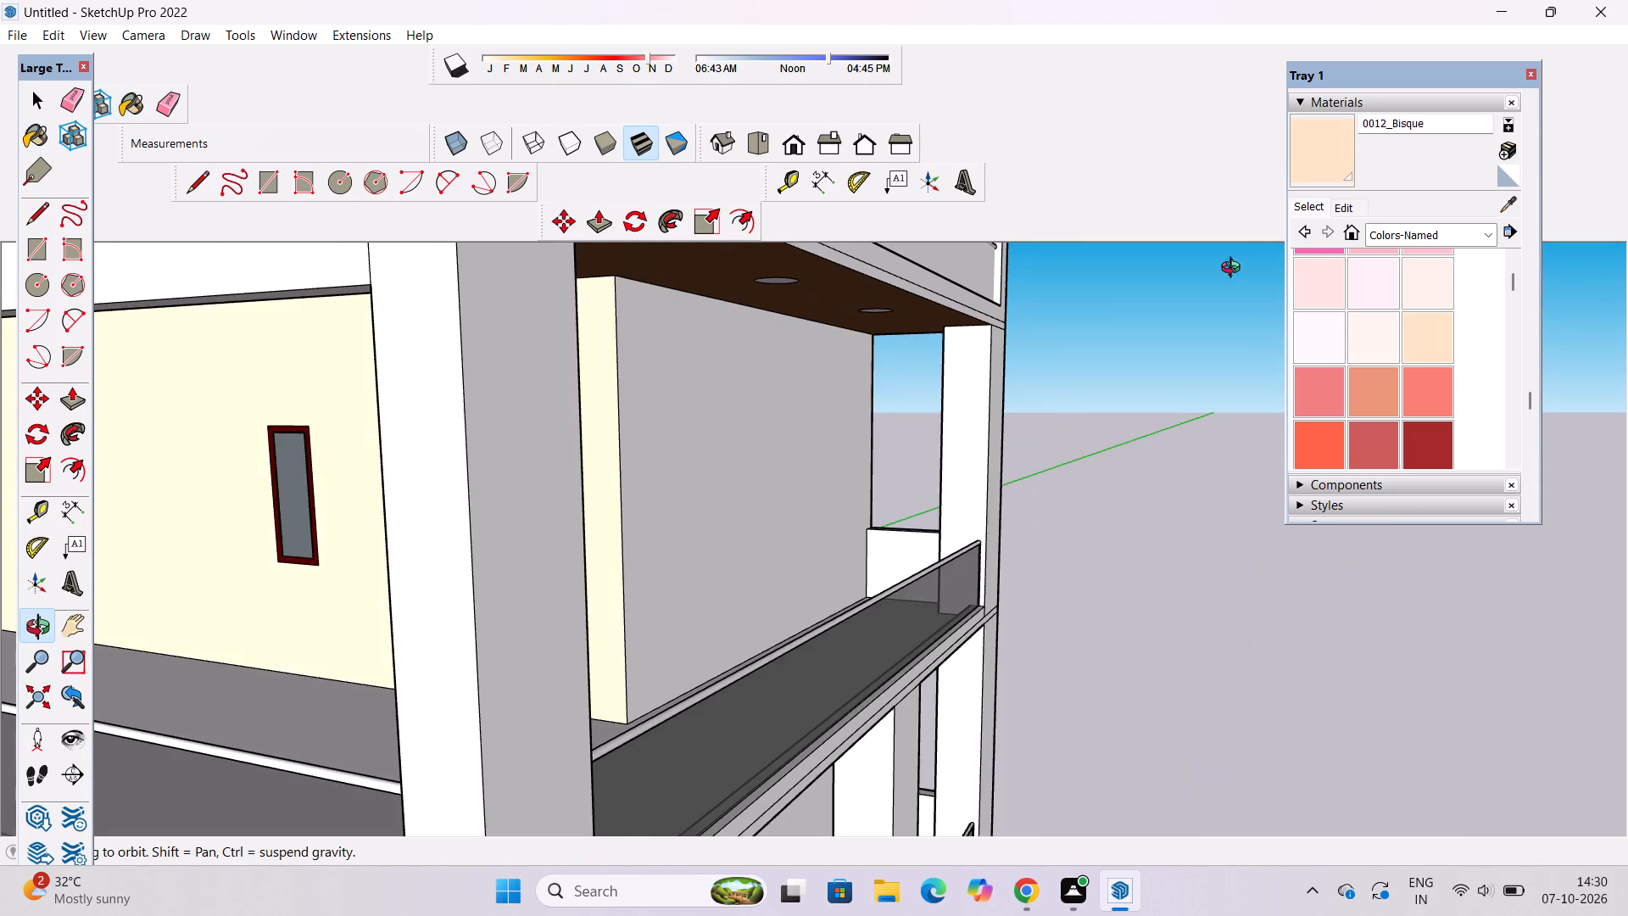
pyautogui.click(1313, 152)
pyautogui.click(786, 489)
# Paint the middle-floor balcony's red-door wall and adjoining side wall with 0012_Bisque.
pyautogui.scroll(-13, 841, 365)
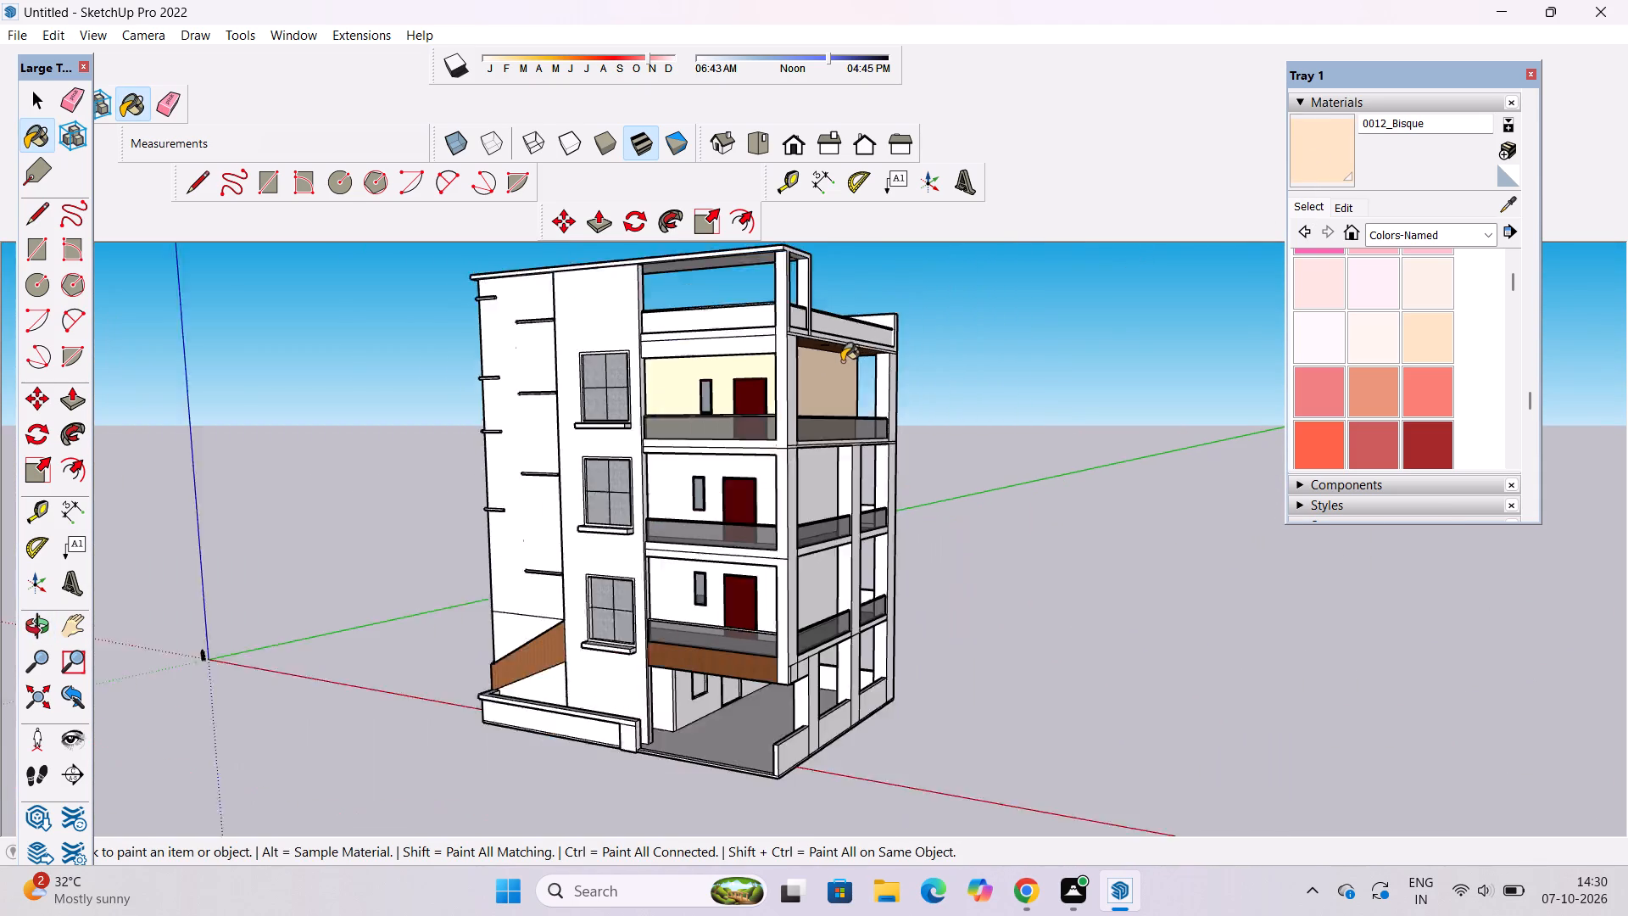
pyautogui.scroll(-1, 842, 361)
pyautogui.scroll(8, 839, 473)
pyautogui.click(812, 478)
pyautogui.click(642, 432)
pyautogui.scroll(-5, 733, 377)
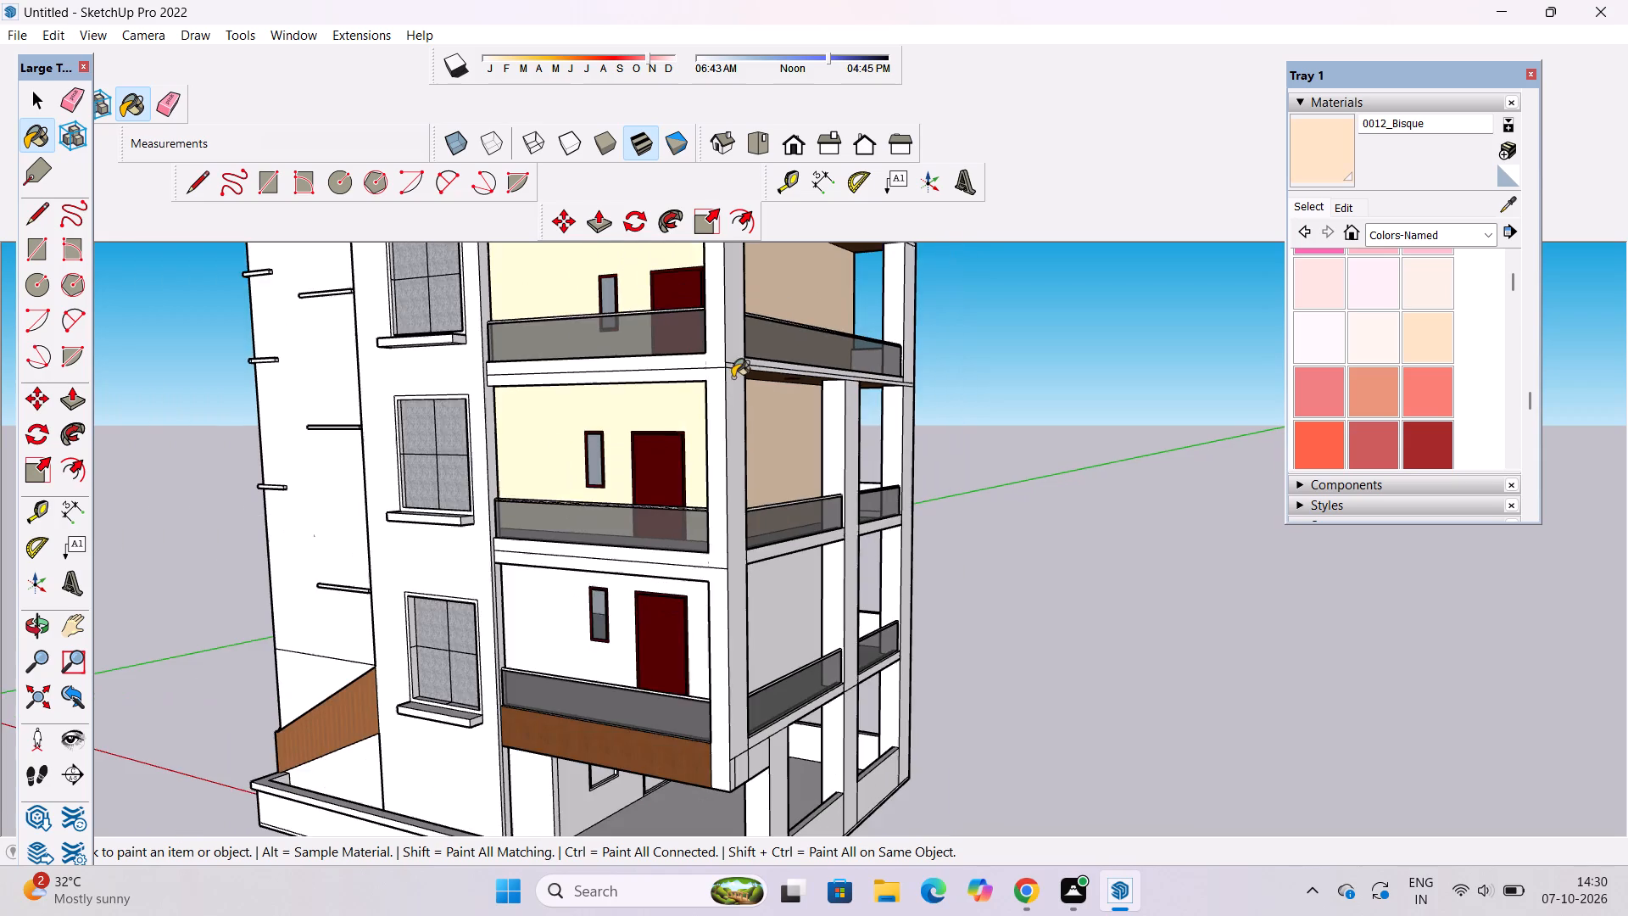
# Paint the lowest balcony's red-door wall and its adjoining side wall with 0012_Bisque.
pyautogui.scroll(4, 755, 582)
pyautogui.click(755, 584)
pyautogui.click(650, 572)
pyautogui.scroll(-3, 706, 569)
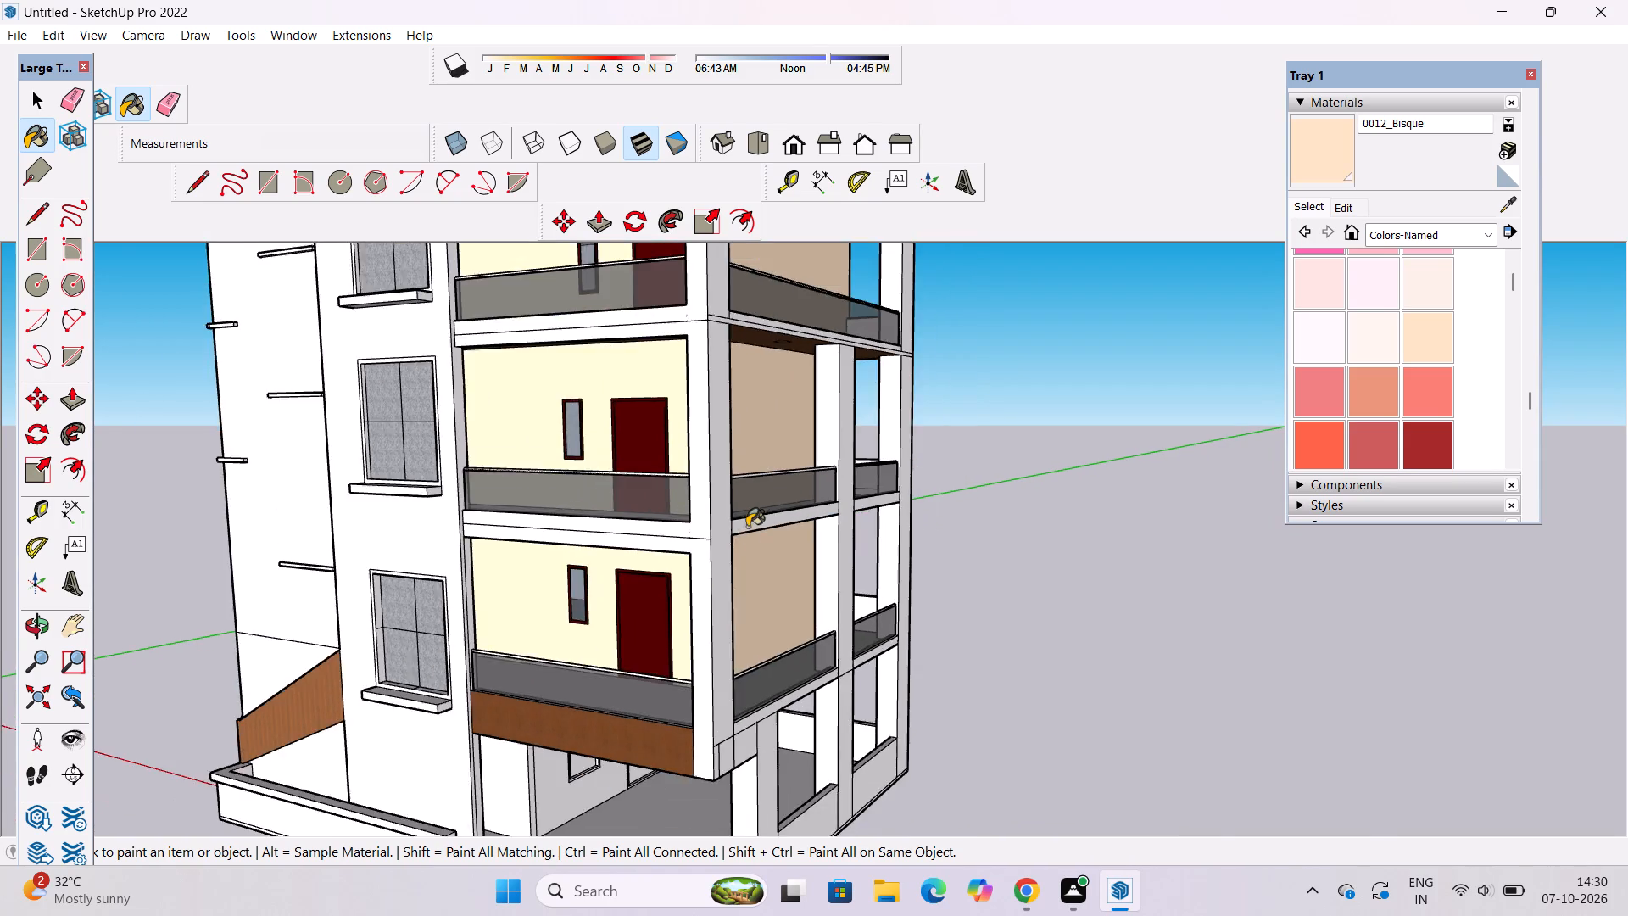
# Paint the ground-floor porch's window-and-door wall, its adjoining wall and the narrow corner edge with 0012_Bisque.
pyautogui.scroll(-8, 747, 527)
pyautogui.scroll(8, 764, 645)
pyautogui.scroll(4, 467, 739)
pyautogui.click(464, 701)
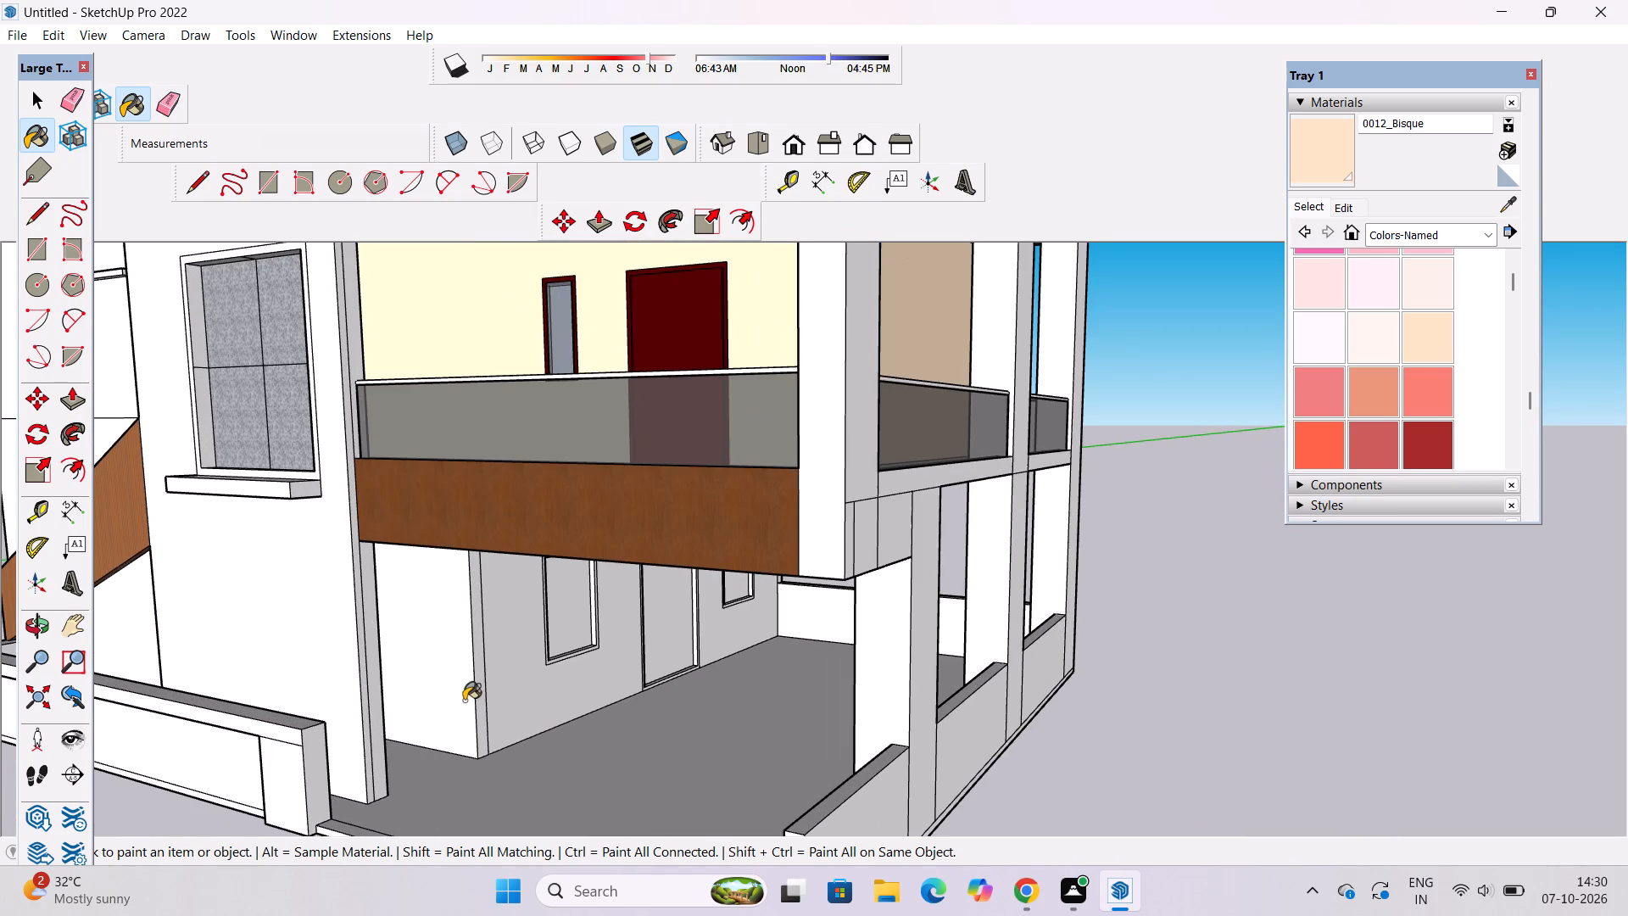
pyautogui.click(514, 702)
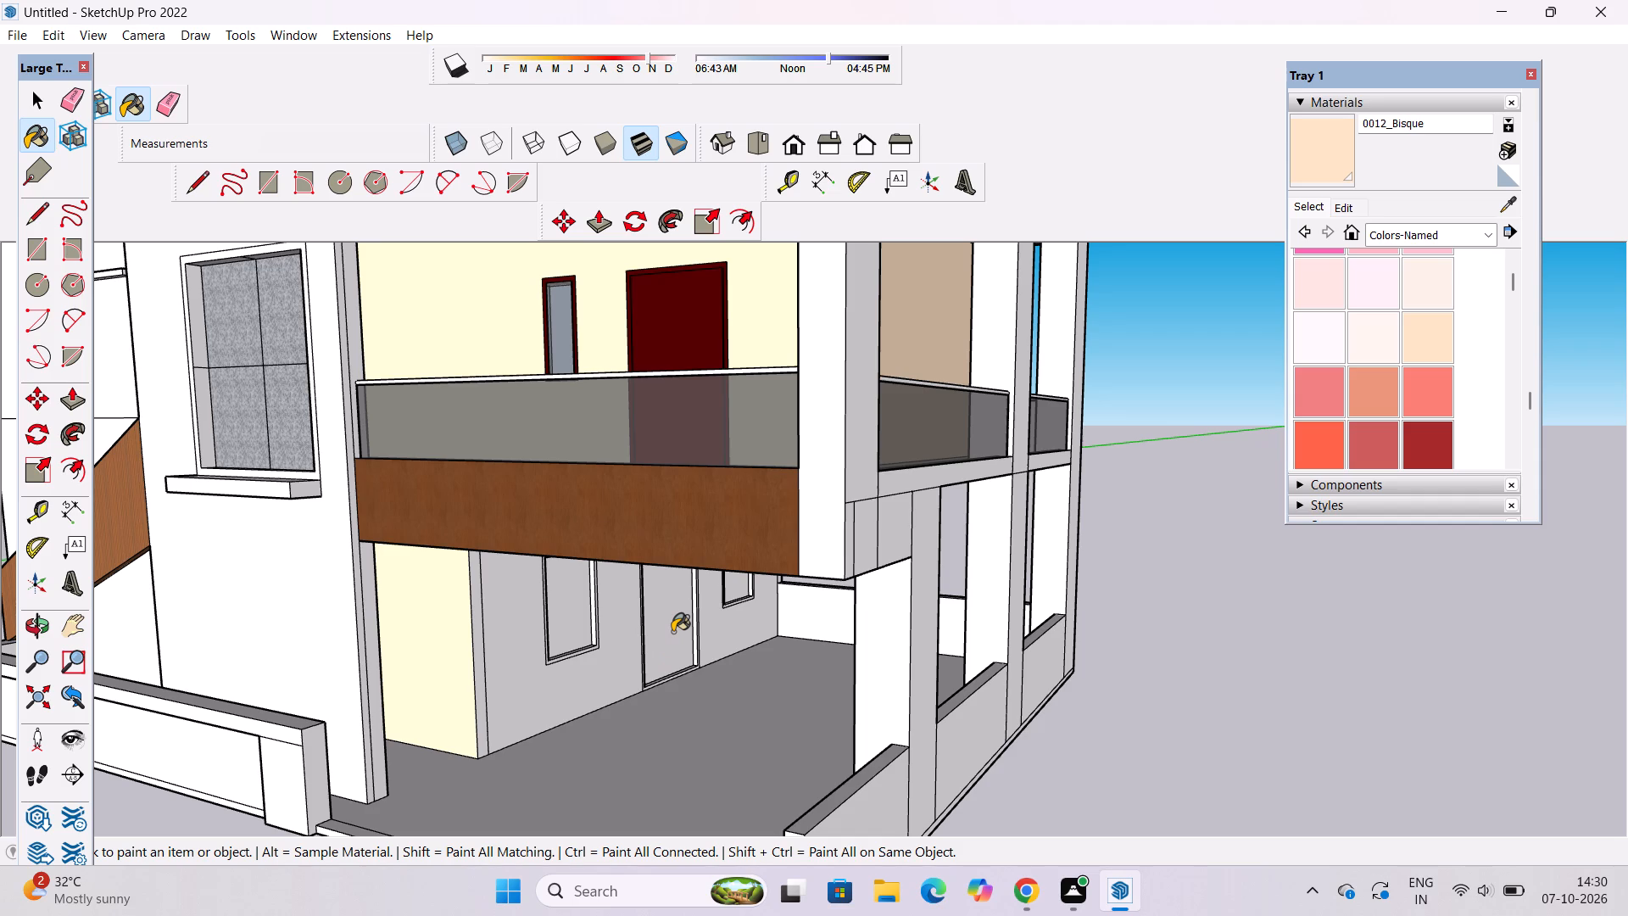
pyautogui.scroll(-4, 779, 584)
pyautogui.scroll(4, 650, 671)
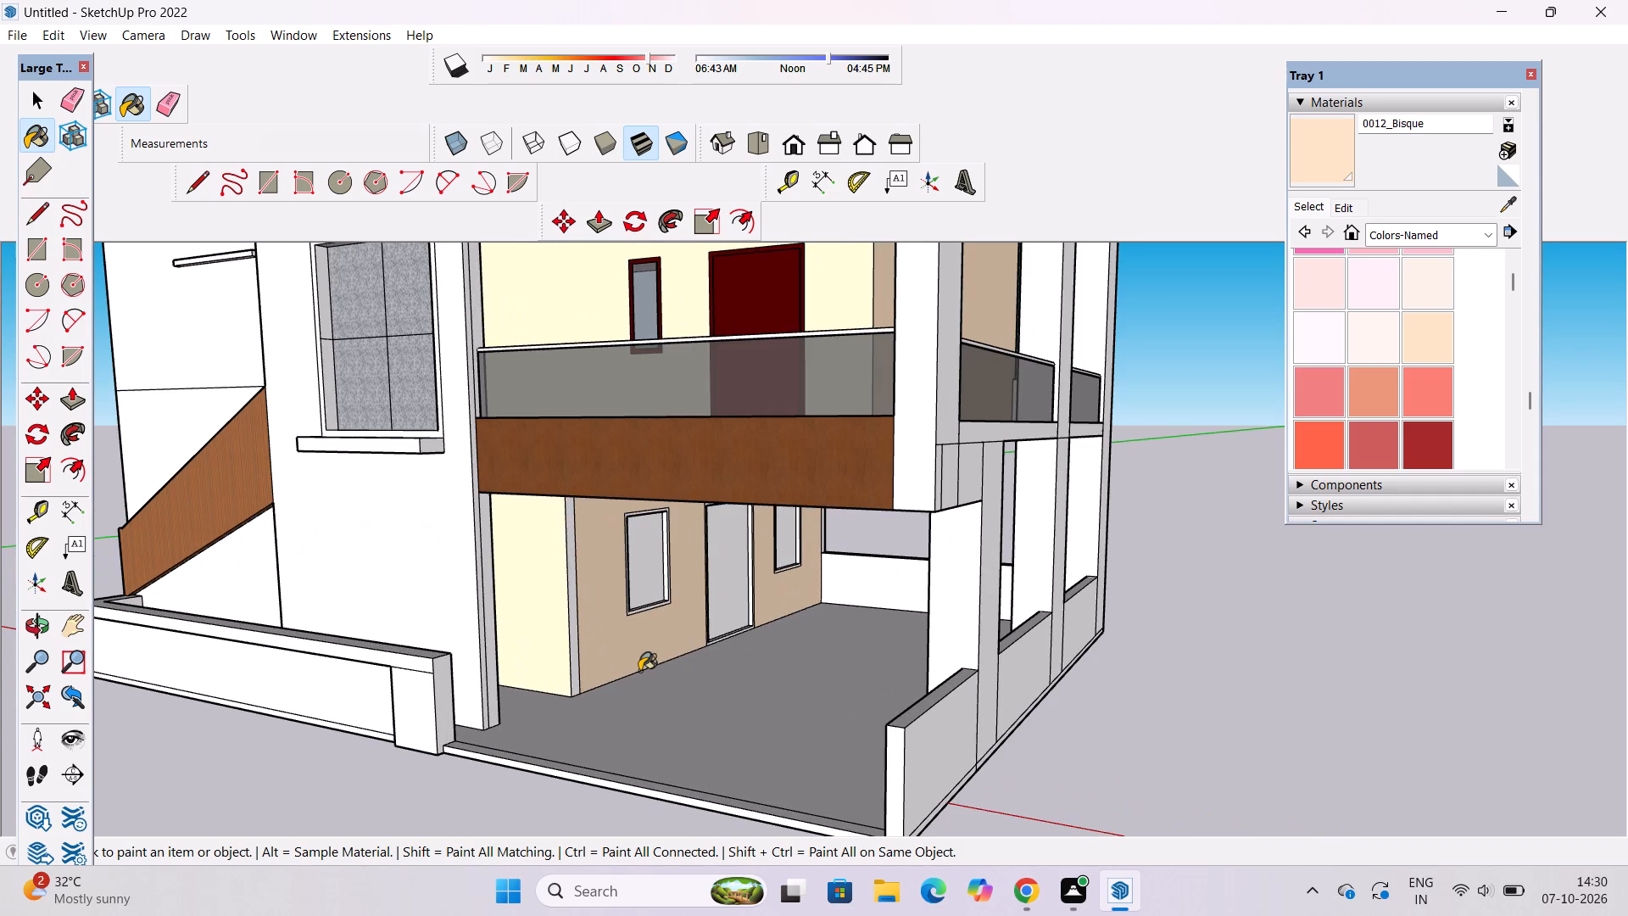
pyautogui.scroll(11, 588, 578)
pyautogui.click(560, 640)
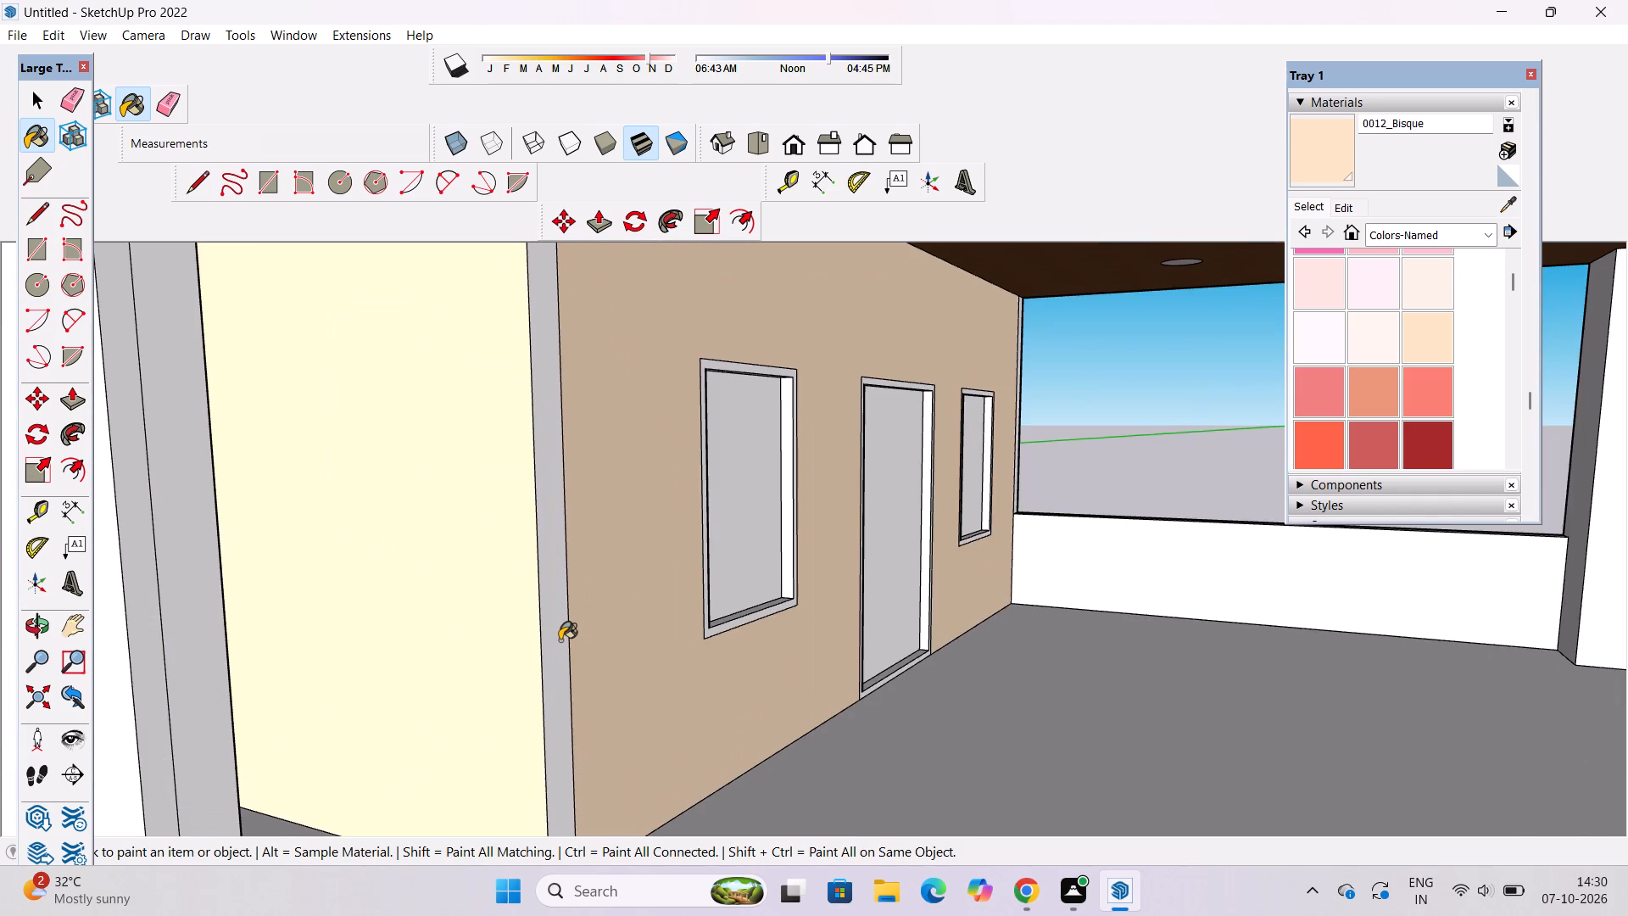
# Examine the stair side, the front and the large blank side wall for unpainted surfaces and leftover slab lines.
pyautogui.scroll(-6, 558, 648)
pyautogui.press('o')
pyautogui.scroll(-5, 672, 600)
pyautogui.moveTo(568, 659); pyautogui.dragTo(1061, 634)
pyautogui.scroll(-2, 1057, 628)
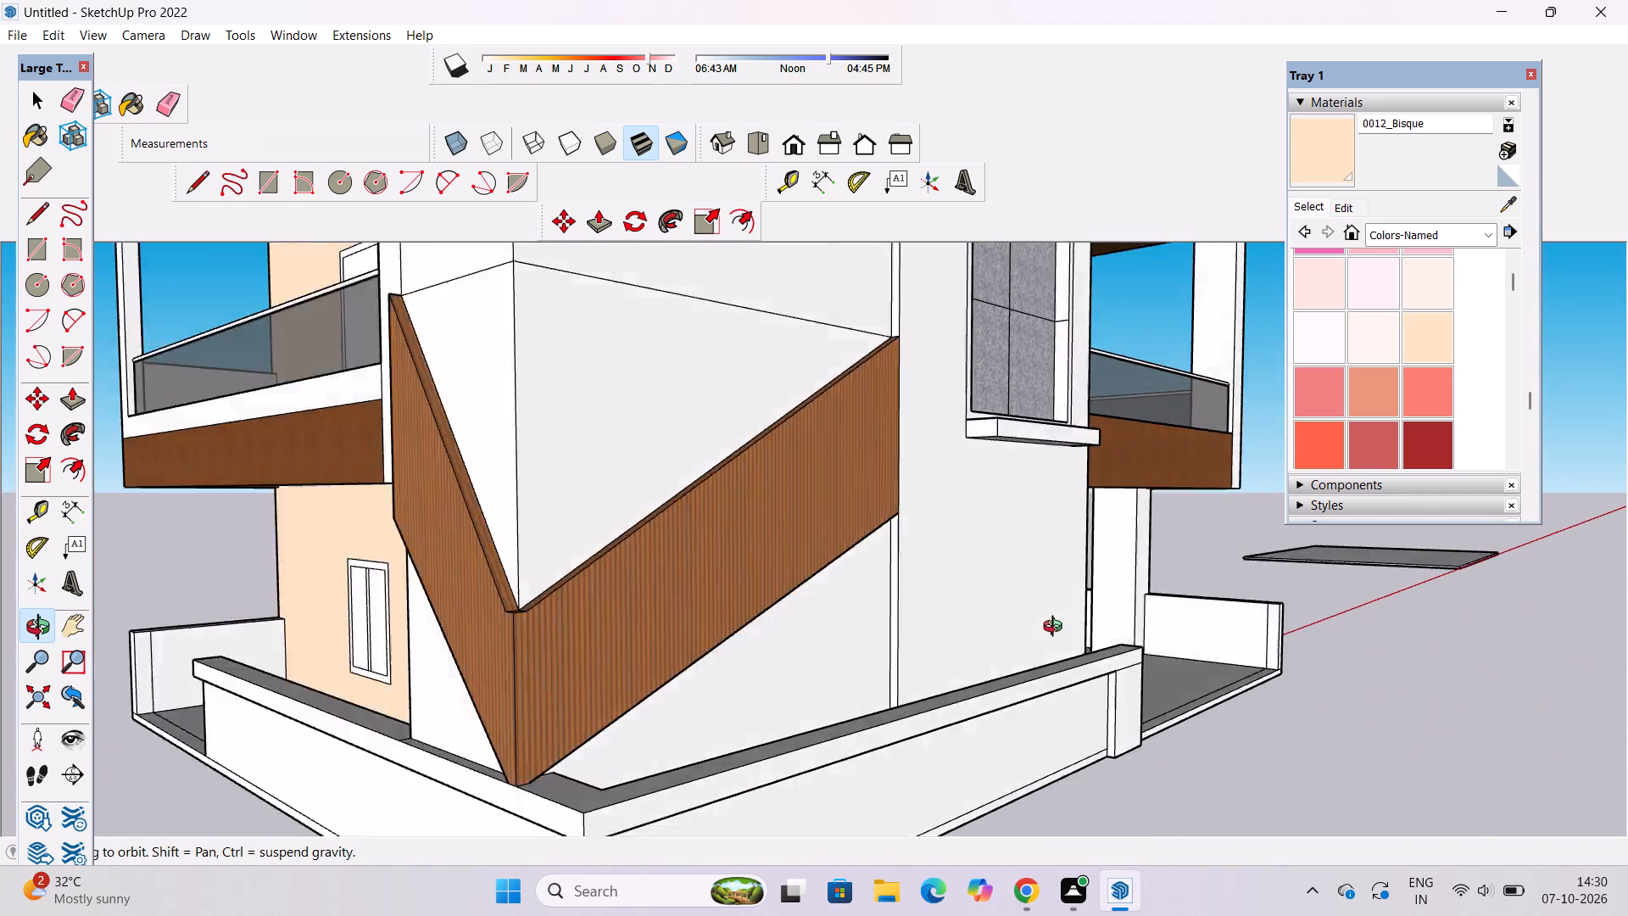
pyautogui.scroll(-4, 1057, 628)
pyautogui.moveTo(861, 675); pyautogui.dragTo(1428, 621)
pyautogui.click(1428, 621)
pyautogui.scroll(-3, 785, 634)
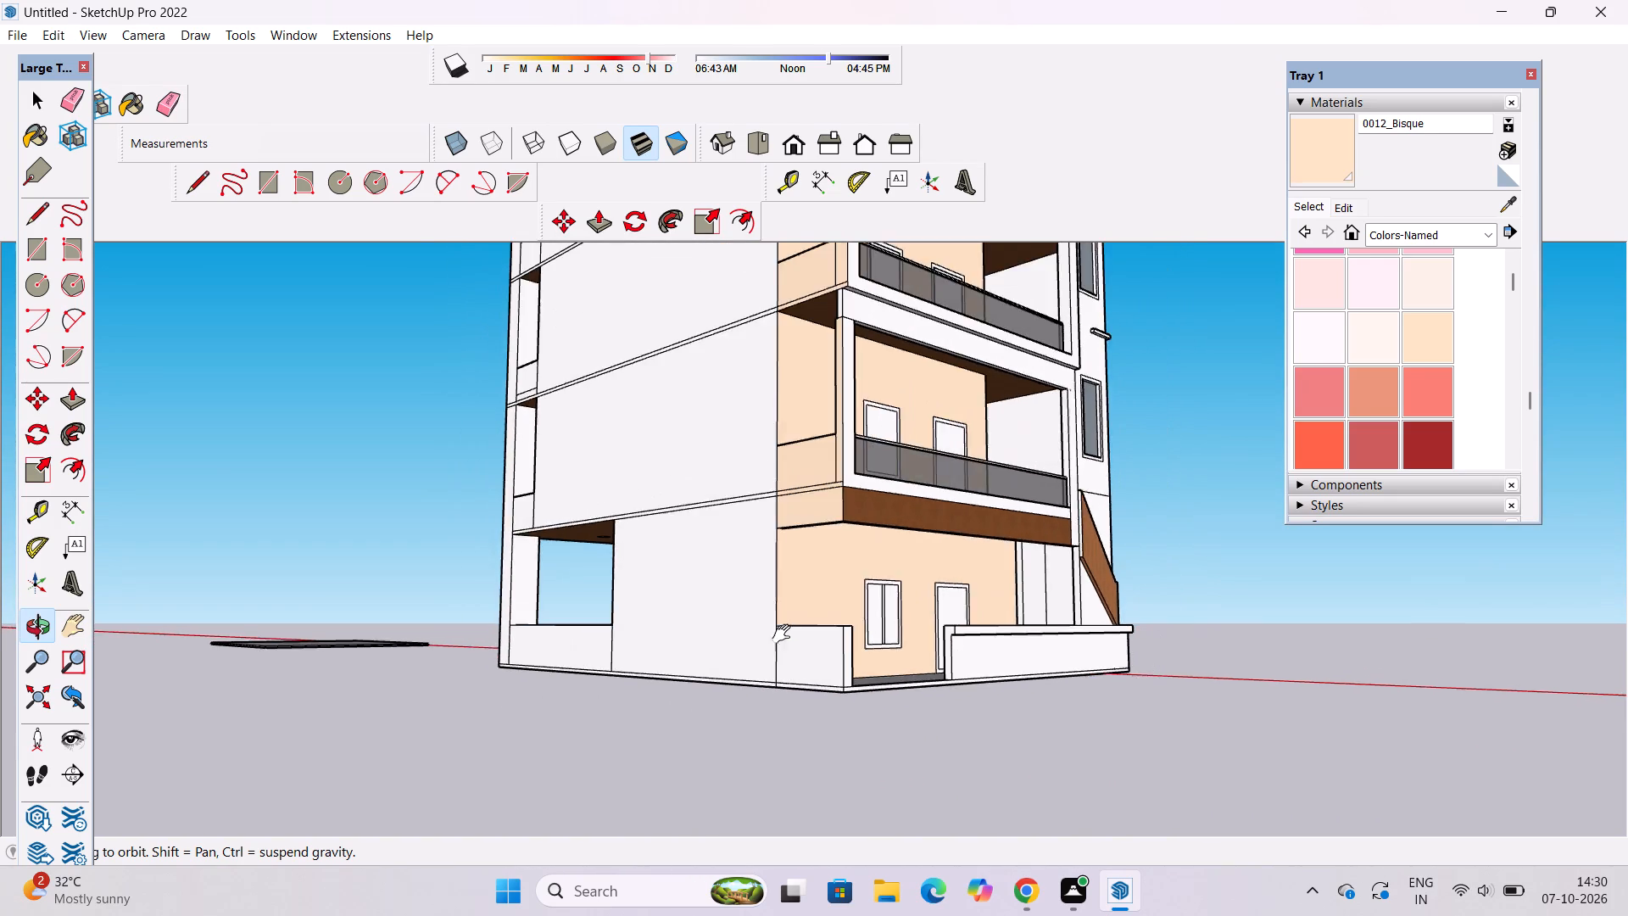
pyautogui.keyDown('shift'); pyautogui.moveTo(785, 634); pyautogui.dragTo(623, 768); pyautogui.keyUp('shift')
pyautogui.moveTo(585, 740); pyautogui.dragTo(871, 781)
pyautogui.scroll(-2, 815, 759)
pyautogui.keyDown('shift'); pyautogui.moveTo(769, 690); pyautogui.dragTo(563, 773); pyautogui.keyUp('shift')
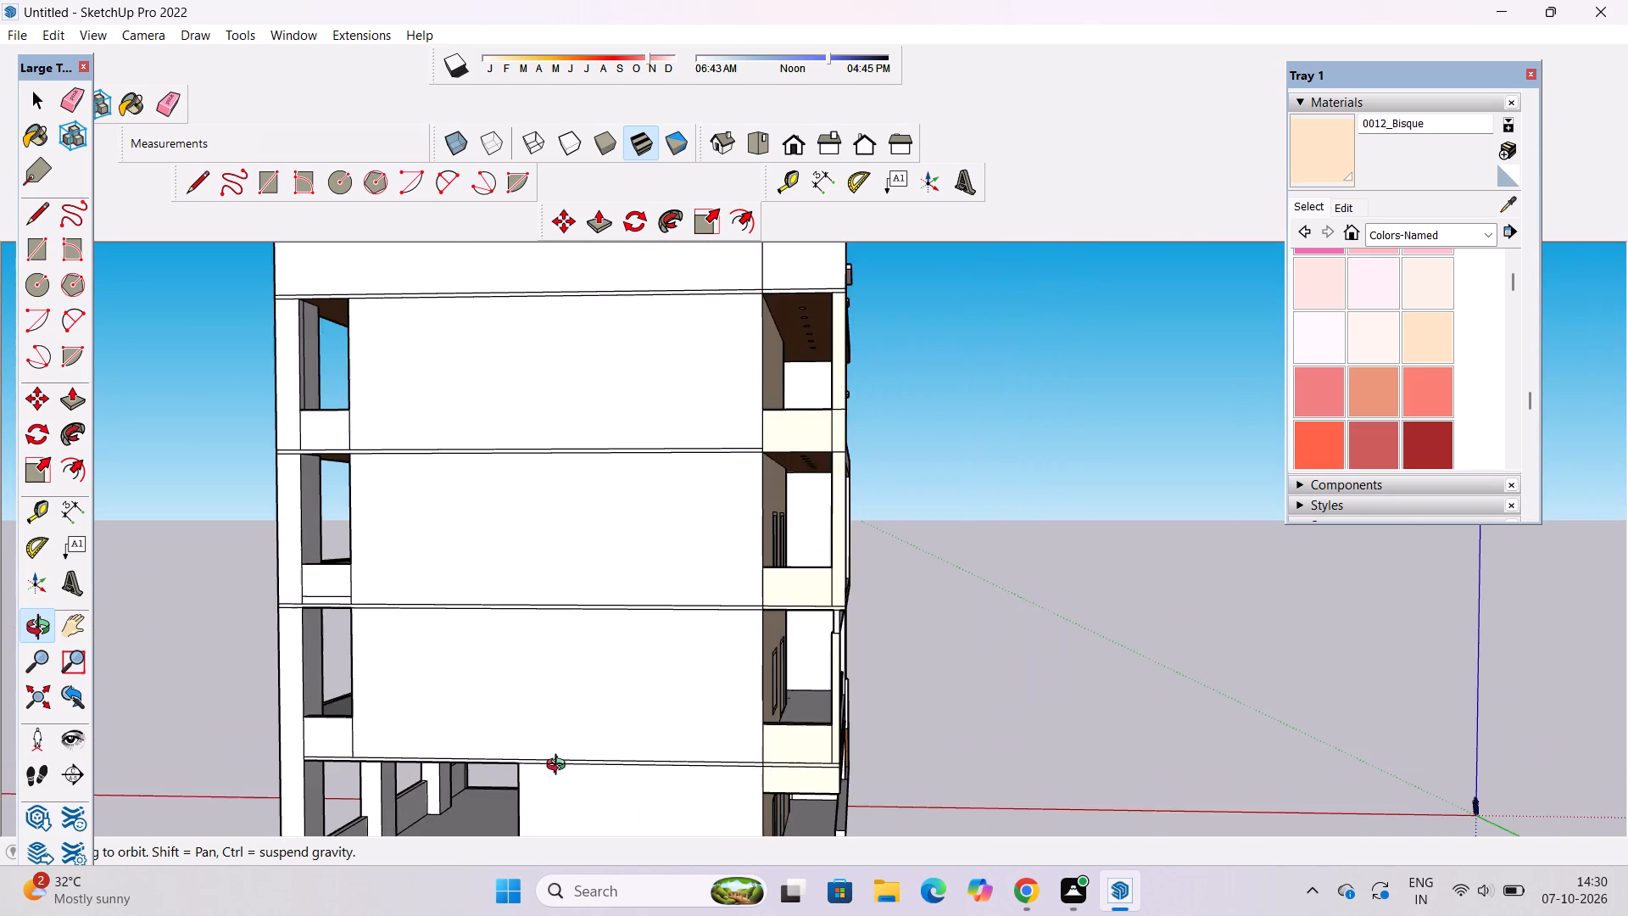
pyautogui.scroll(-6, 560, 767)
pyautogui.moveTo(589, 774); pyautogui.dragTo(775, 768)
pyautogui.keyDown('shift'); pyautogui.moveTo(694, 711); pyautogui.dragTo(691, 649); pyautogui.keyUp('shift')
pyautogui.moveTo(688, 648); pyautogui.dragTo(773, 666)
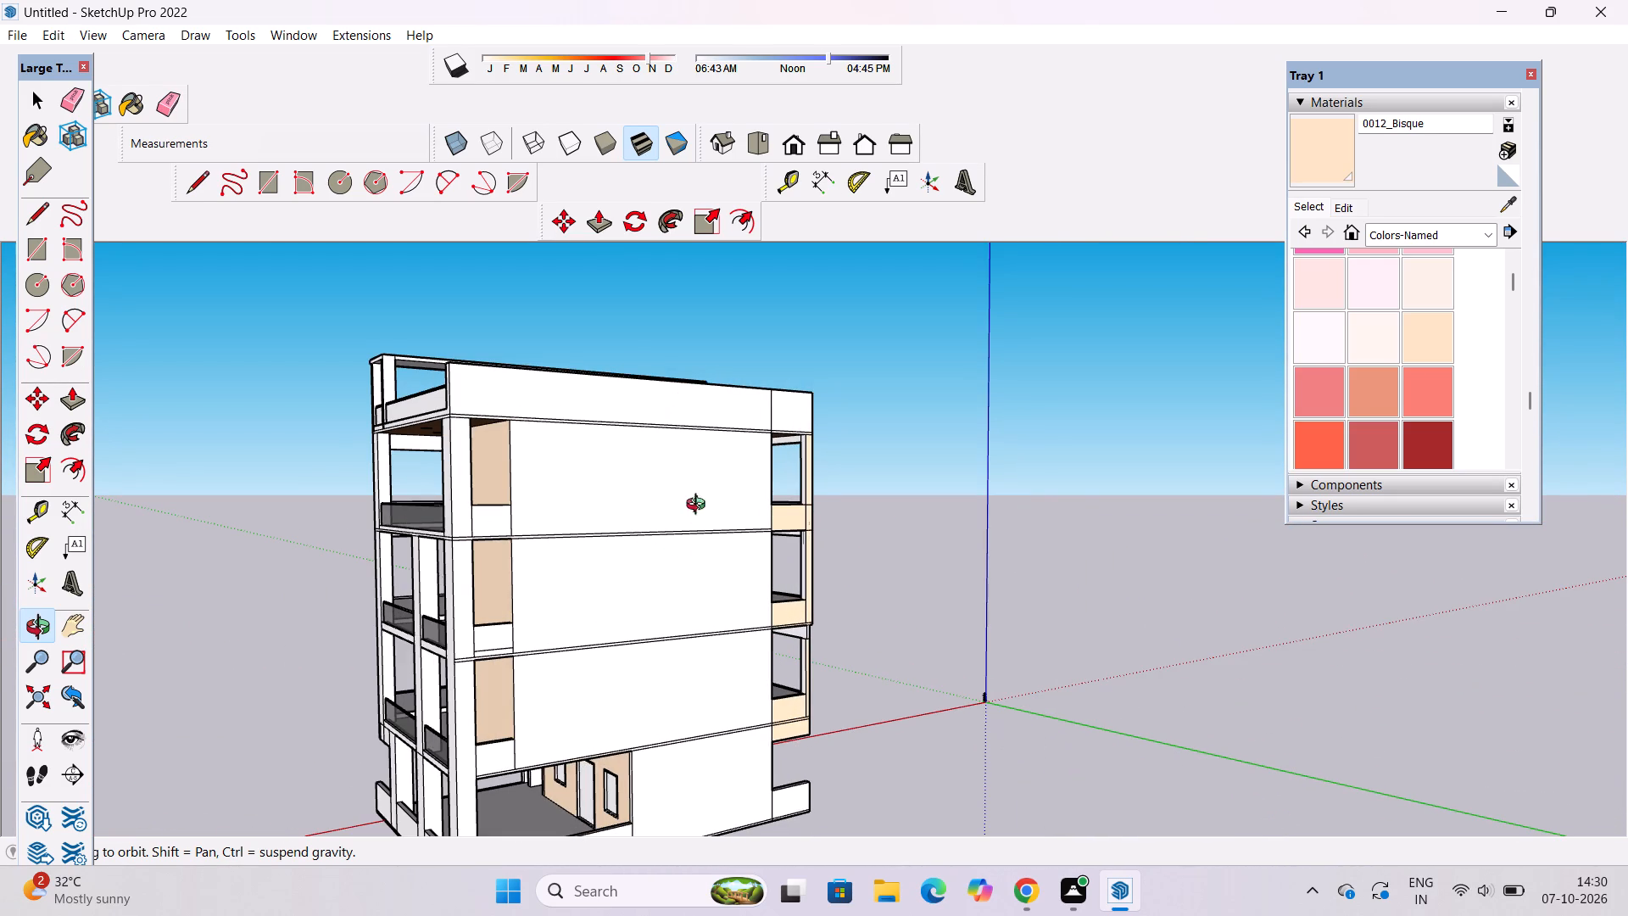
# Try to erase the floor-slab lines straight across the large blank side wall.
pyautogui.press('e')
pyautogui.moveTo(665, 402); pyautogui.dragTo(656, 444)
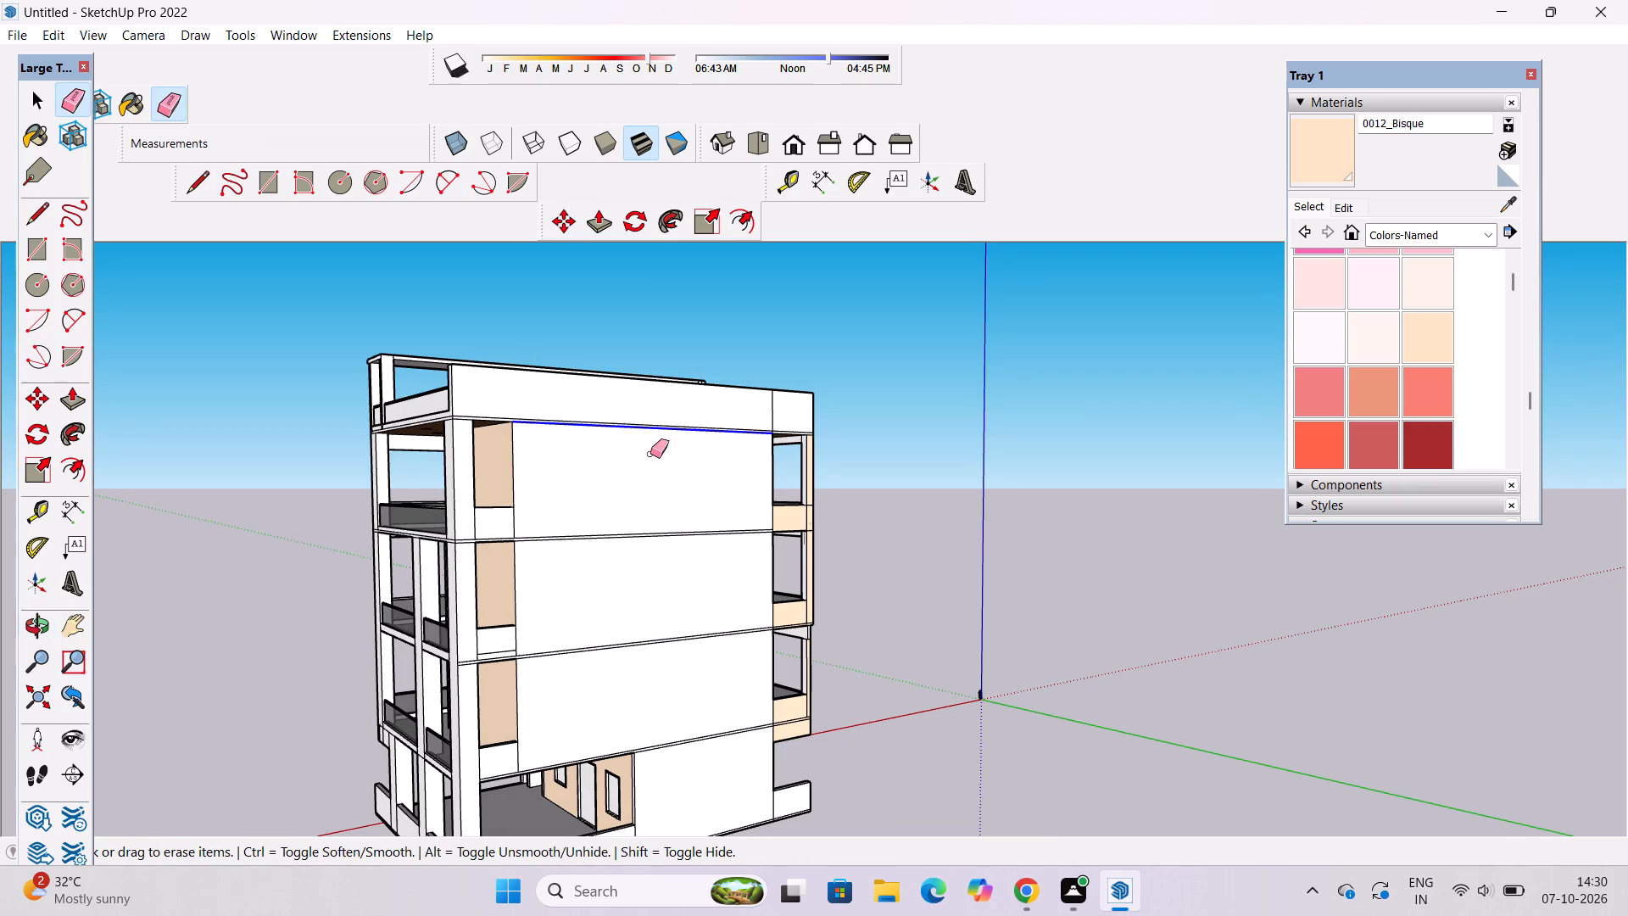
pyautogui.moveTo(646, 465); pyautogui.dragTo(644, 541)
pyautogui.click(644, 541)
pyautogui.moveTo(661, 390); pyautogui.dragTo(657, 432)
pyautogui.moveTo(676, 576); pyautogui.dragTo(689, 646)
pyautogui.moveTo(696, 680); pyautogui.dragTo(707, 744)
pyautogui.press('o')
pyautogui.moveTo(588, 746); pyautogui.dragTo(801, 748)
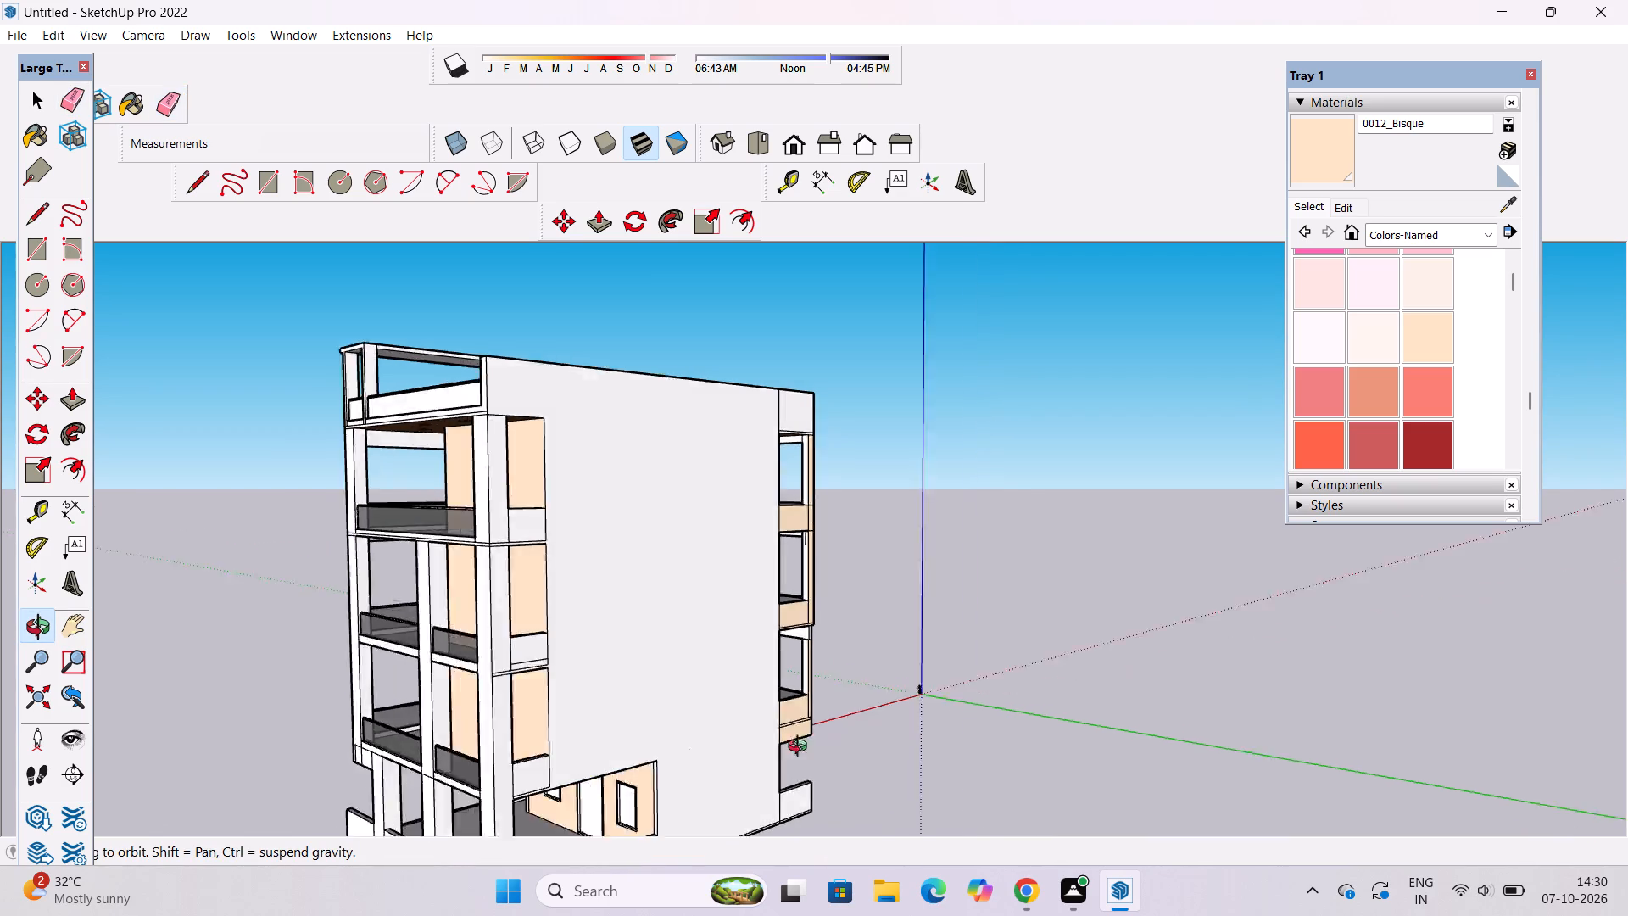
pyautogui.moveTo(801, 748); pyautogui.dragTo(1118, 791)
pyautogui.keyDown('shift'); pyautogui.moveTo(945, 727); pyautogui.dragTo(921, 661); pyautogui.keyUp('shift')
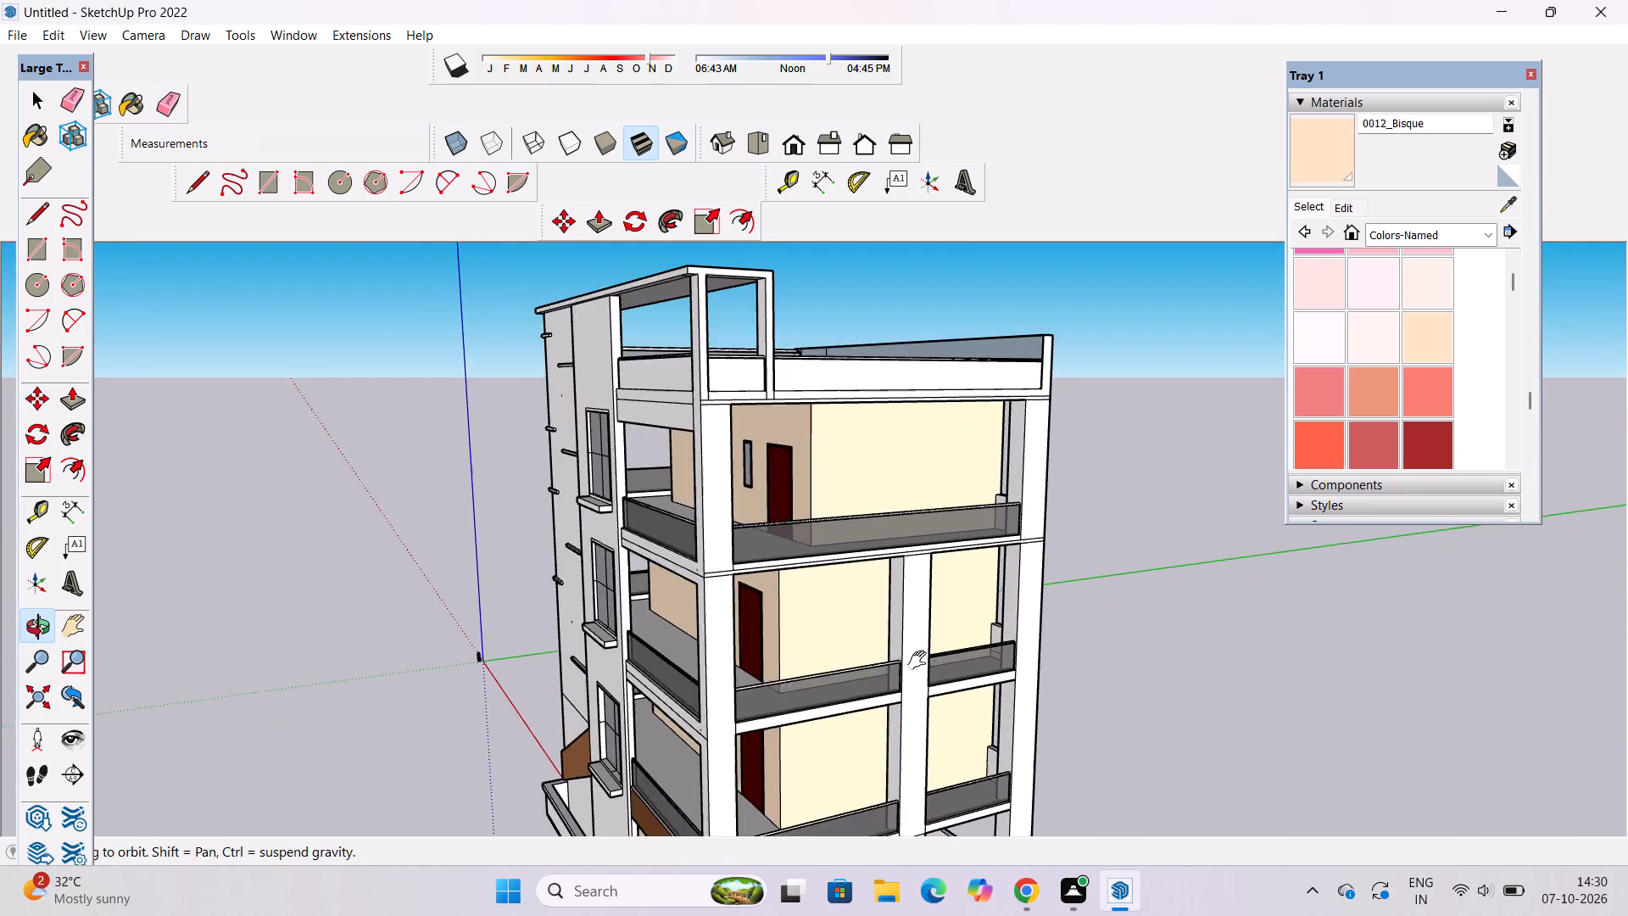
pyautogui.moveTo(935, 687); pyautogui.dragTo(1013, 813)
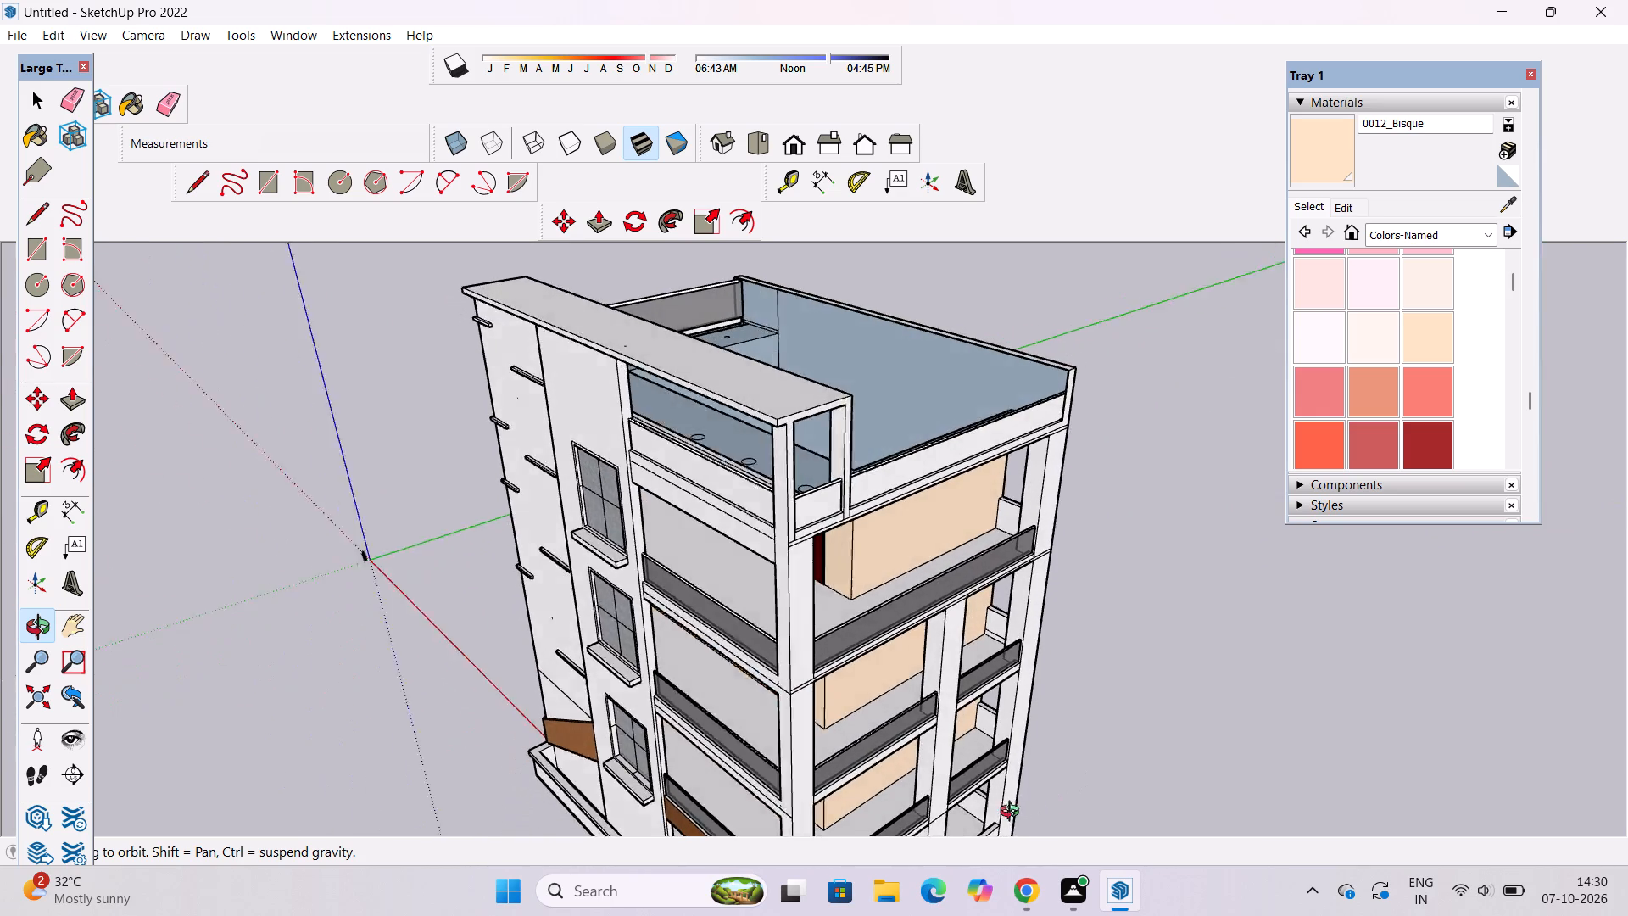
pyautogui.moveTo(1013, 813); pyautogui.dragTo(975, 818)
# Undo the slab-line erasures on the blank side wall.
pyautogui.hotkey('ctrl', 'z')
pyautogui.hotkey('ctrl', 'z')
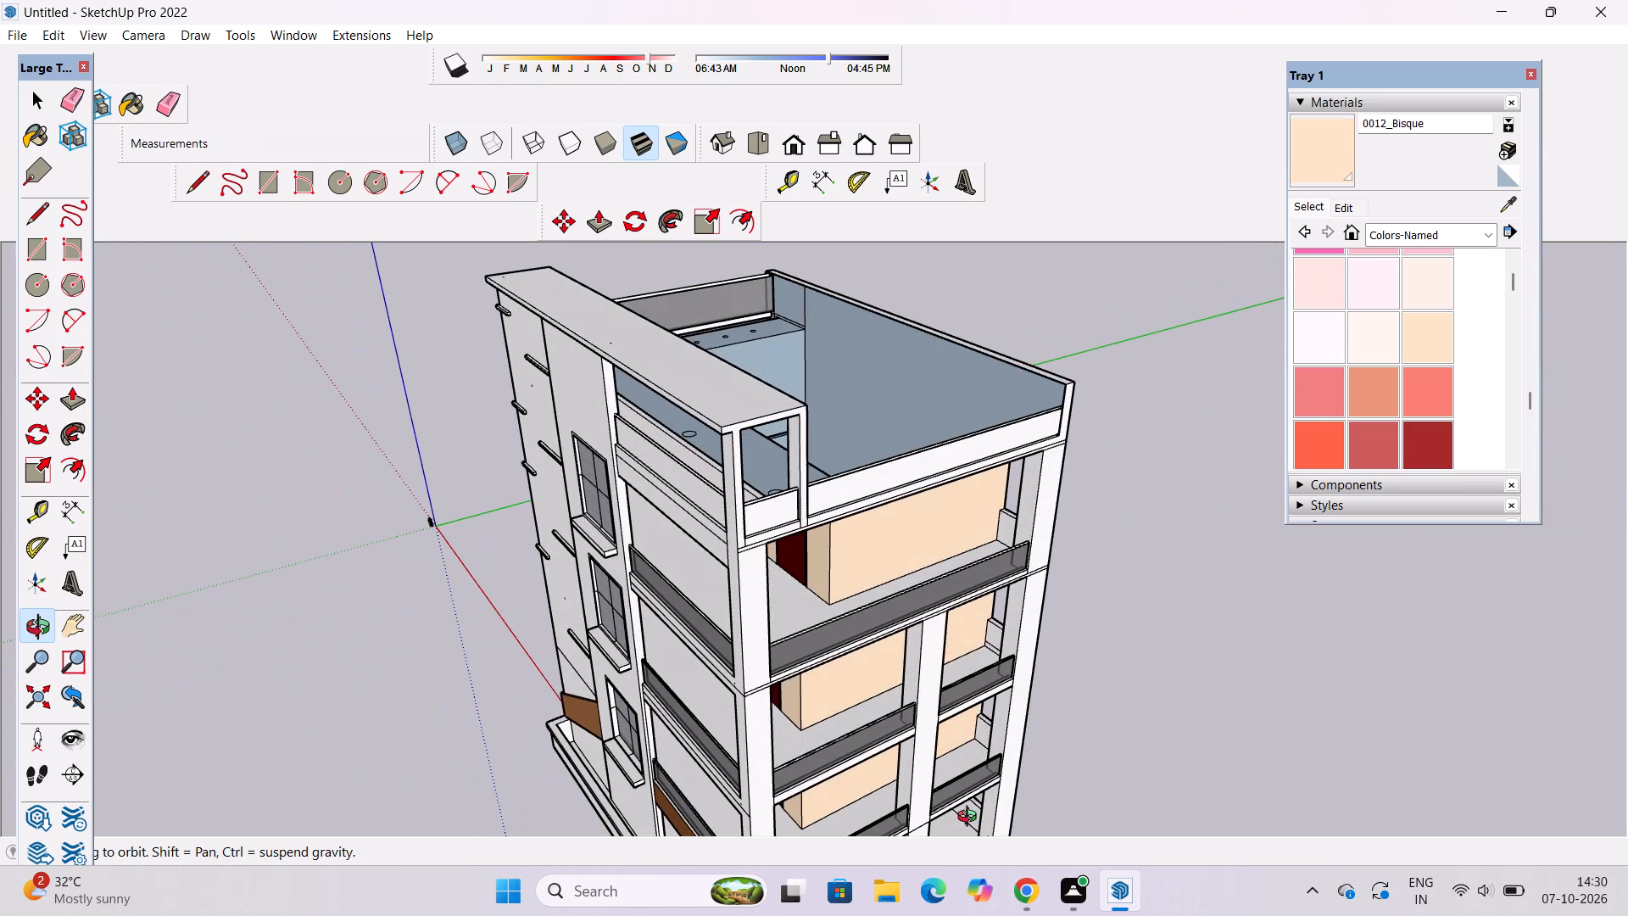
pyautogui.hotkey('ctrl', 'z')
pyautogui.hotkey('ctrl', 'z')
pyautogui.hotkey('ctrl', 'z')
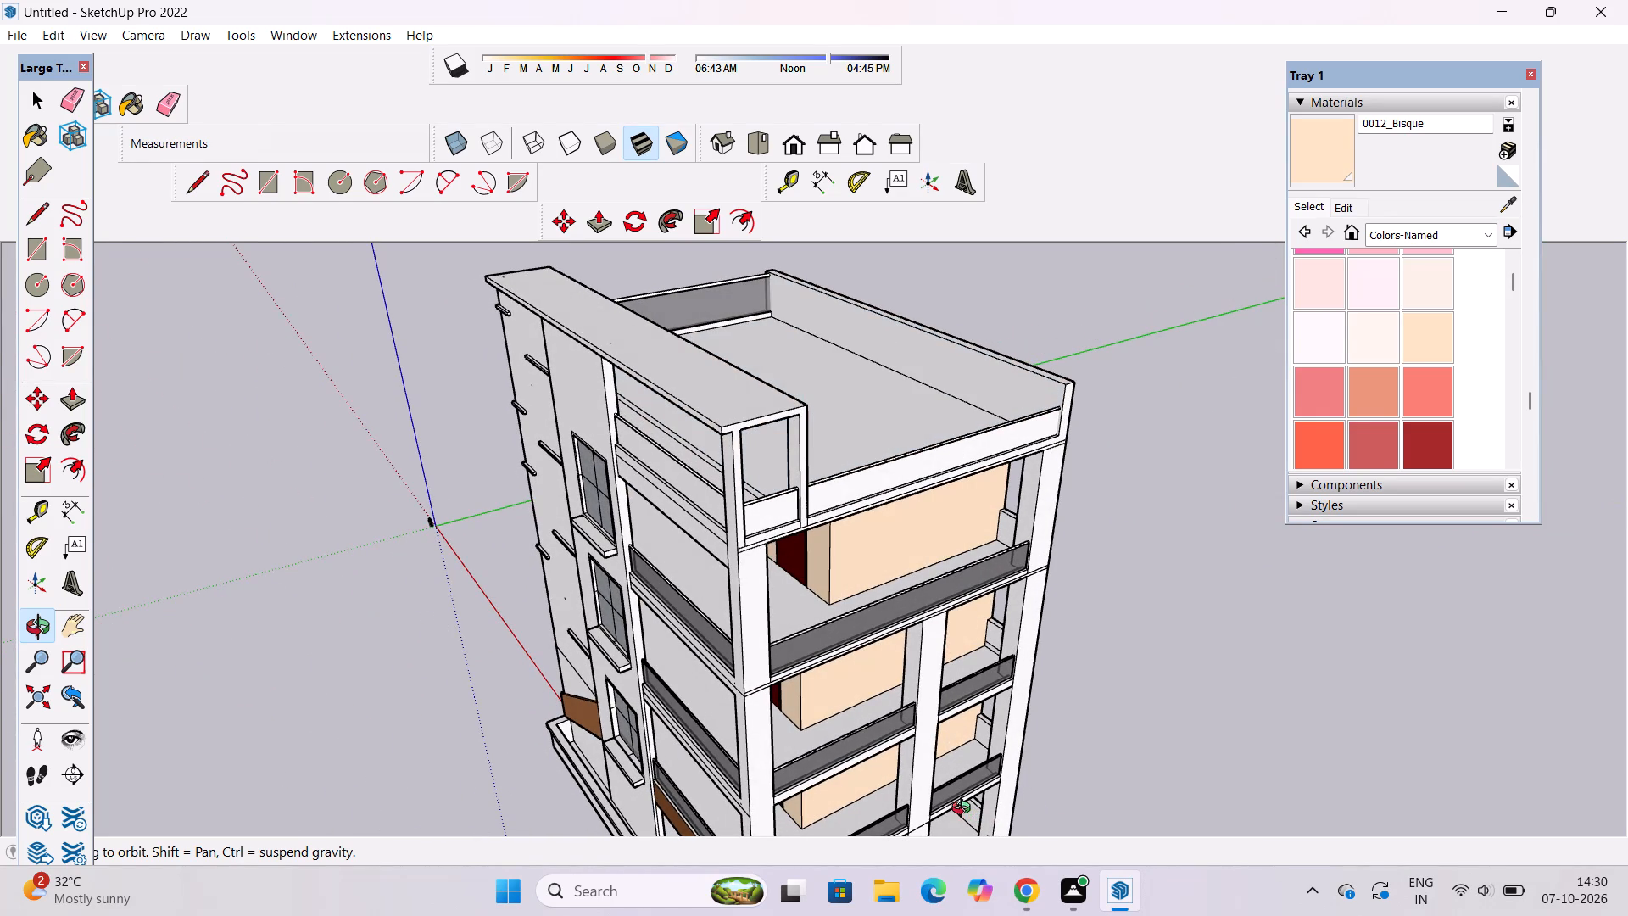
# Draw a 1' vertical line across the slab band above the top floor, in line with the side wall's balcony edge.
pyautogui.moveTo(996, 779); pyautogui.dragTo(909, 686)
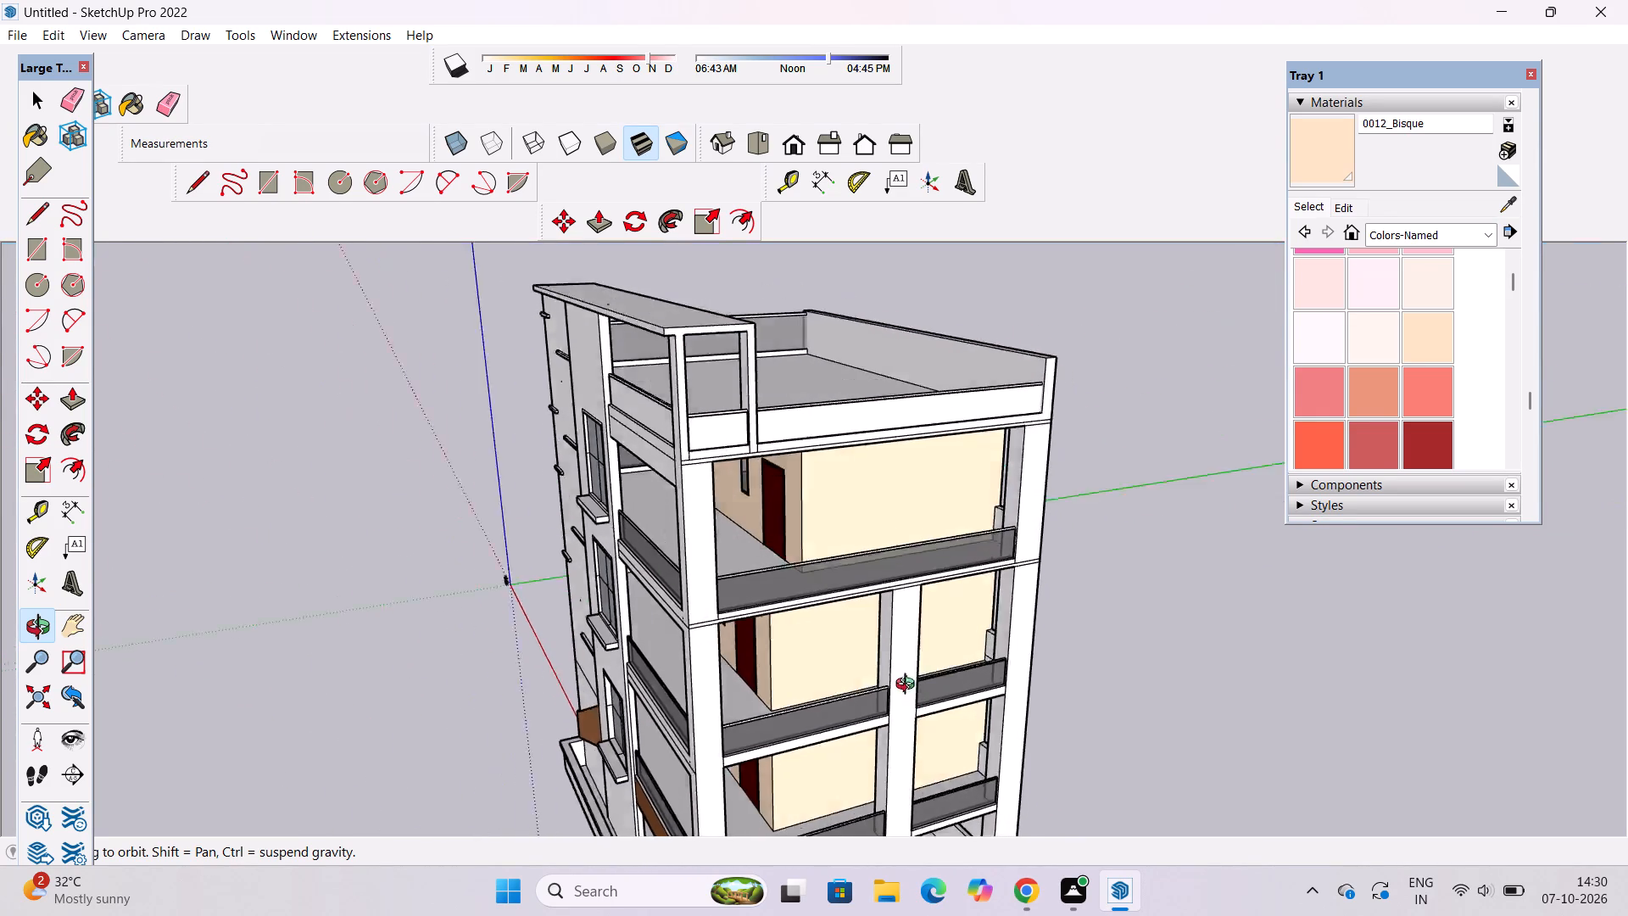
pyautogui.moveTo(909, 686); pyautogui.dragTo(417, 709)
pyautogui.moveTo(845, 663); pyautogui.dragTo(807, 595)
pyautogui.scroll(-6, 827, 556)
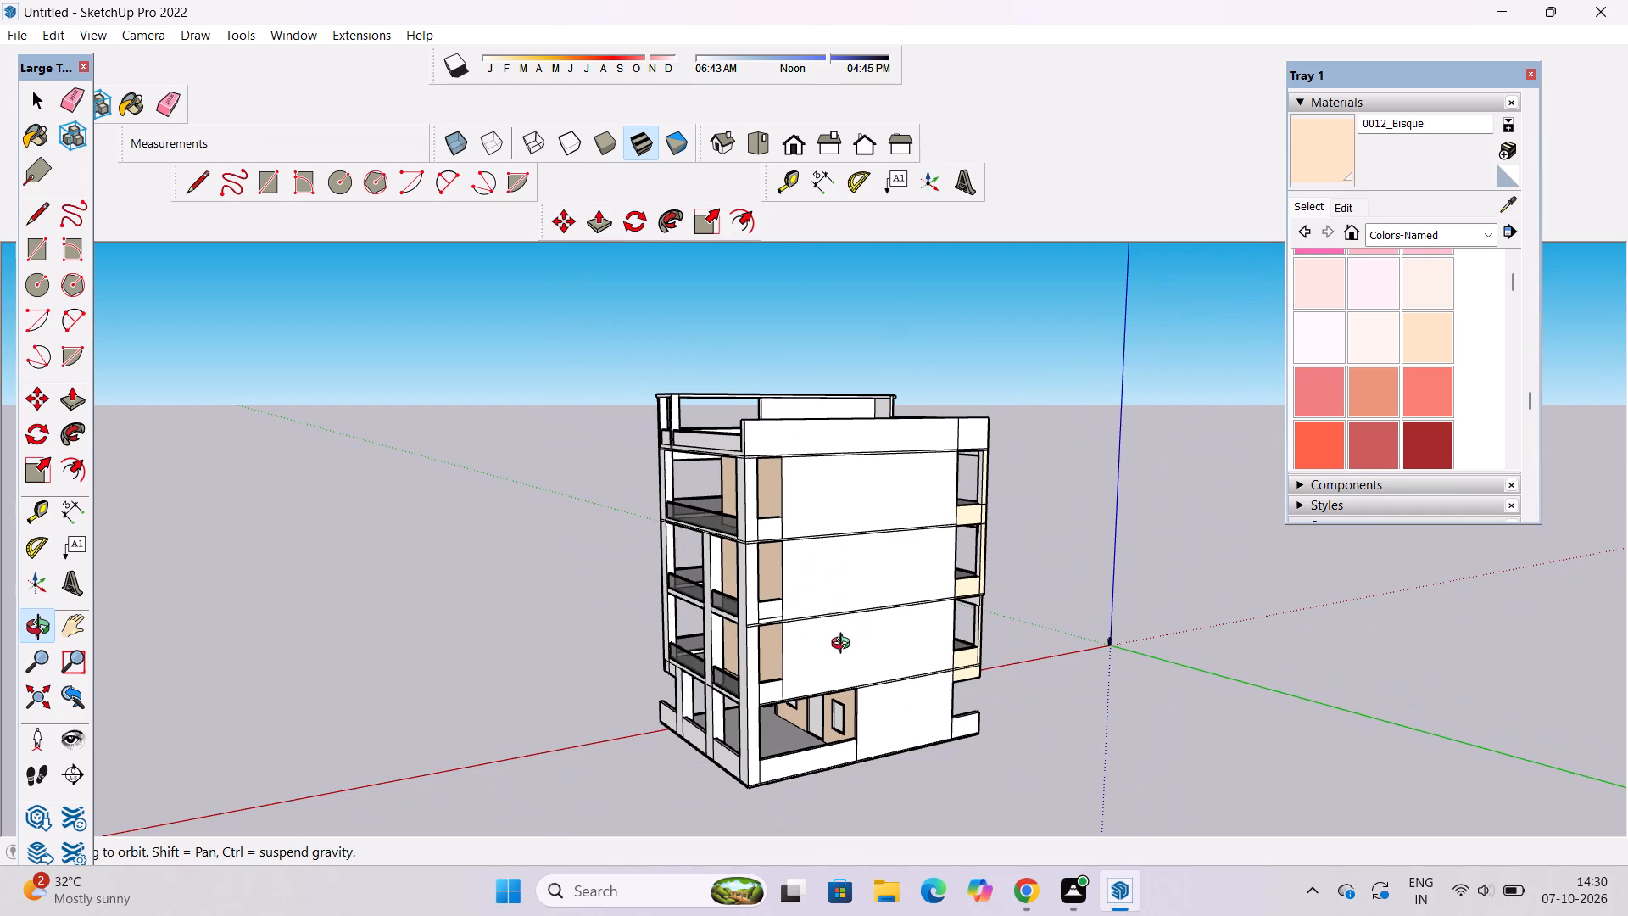
pyautogui.scroll(10, 893, 406)
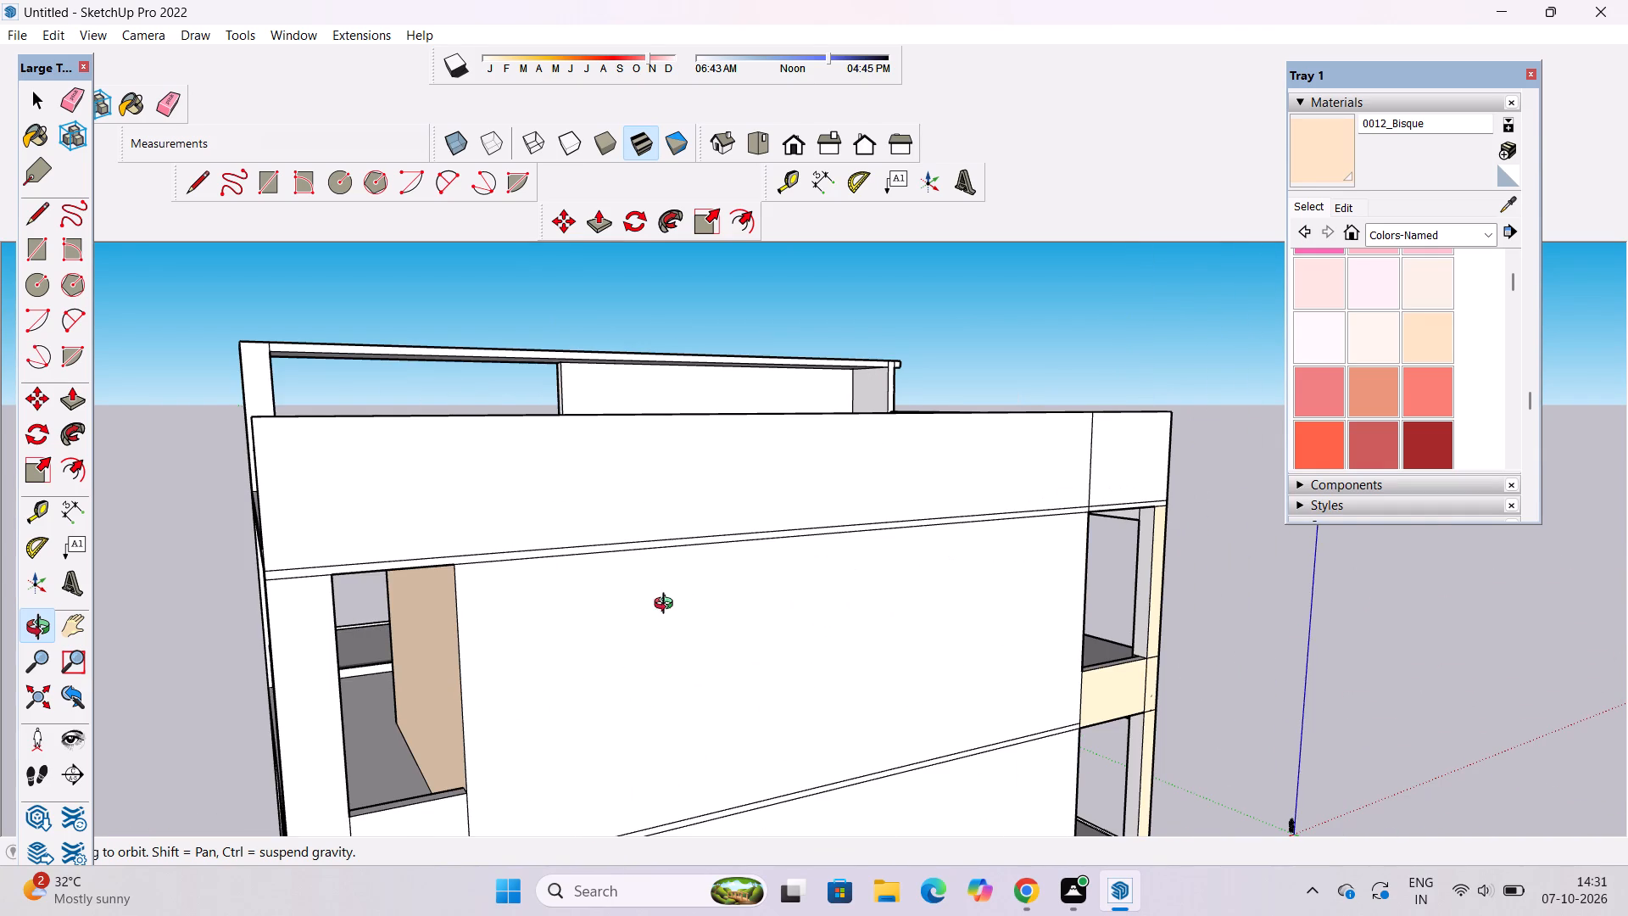
pyautogui.scroll(4, 416, 586)
pyautogui.press('l')
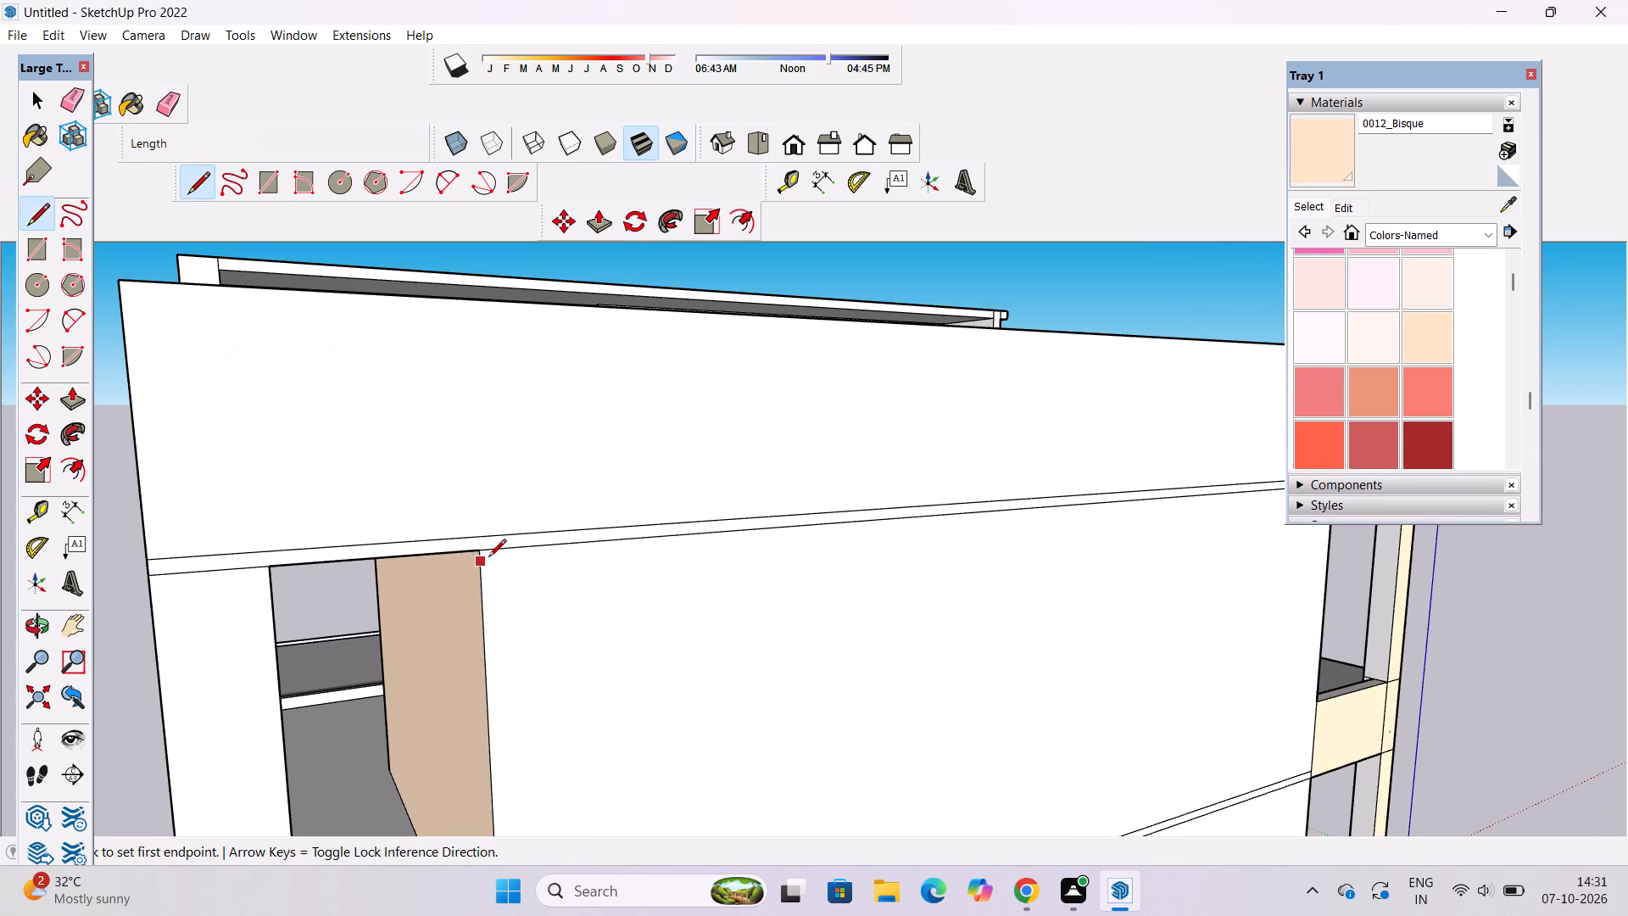
pyautogui.click(479, 553)
pyautogui.click(479, 536)
# Erase the upper line of the slab band beneath the top floor across the blank side wall.
pyautogui.scroll(-5, 524, 430)
pyautogui.scroll(3, 553, 501)
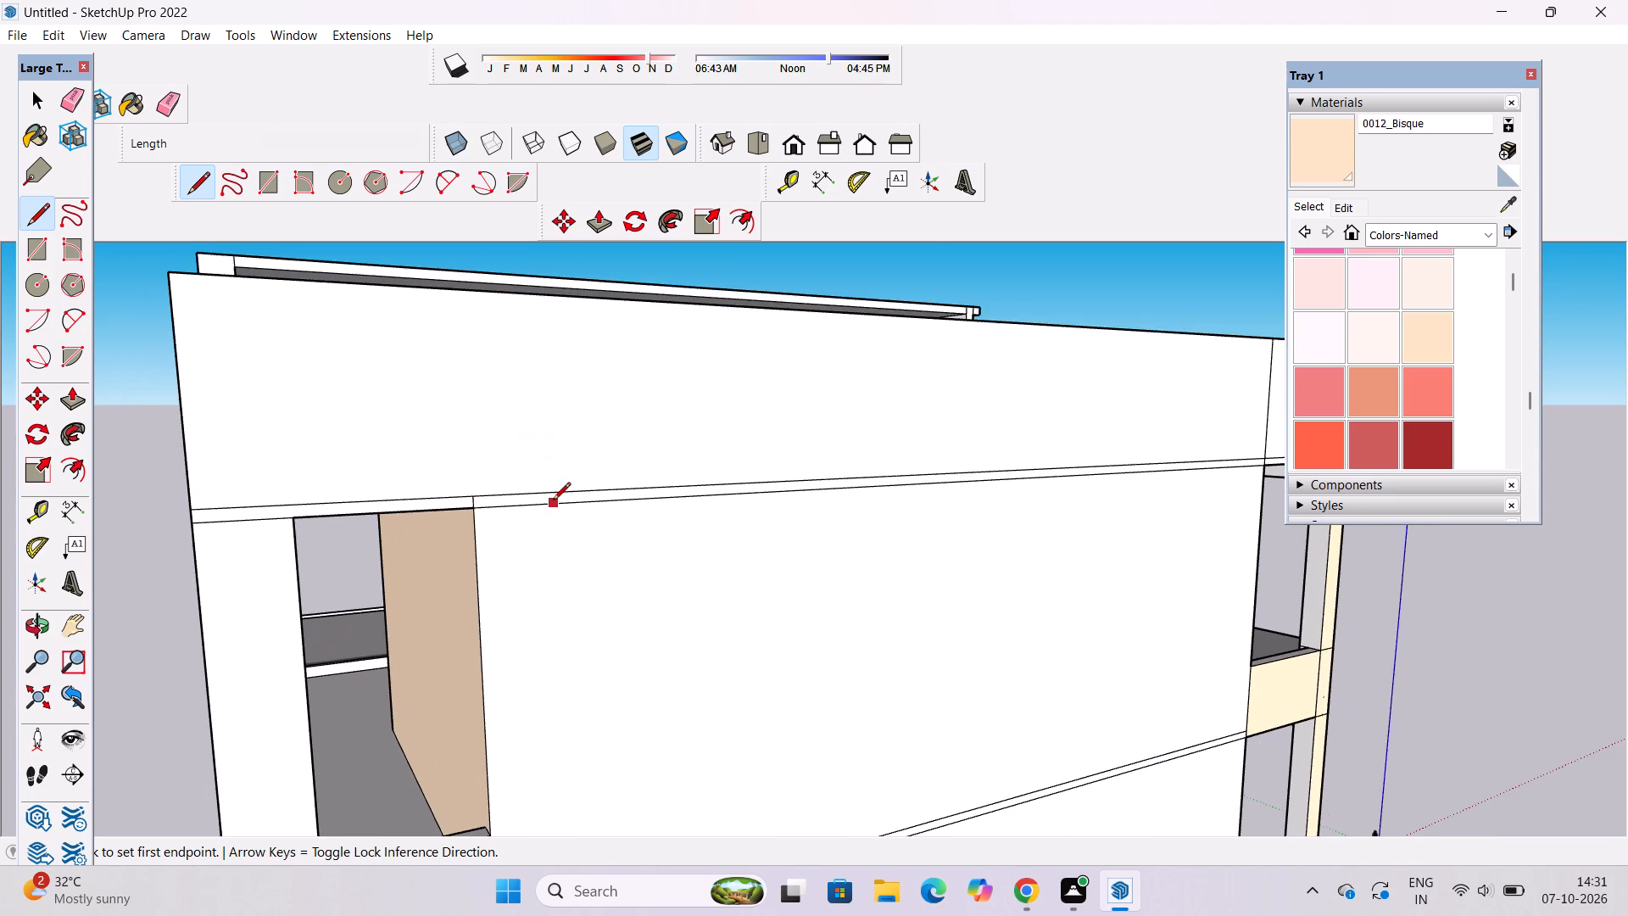
pyautogui.press('space')
pyautogui.scroll(-6, 395, 427)
pyautogui.press('e')
pyautogui.moveTo(600, 638); pyautogui.dragTo(615, 720)
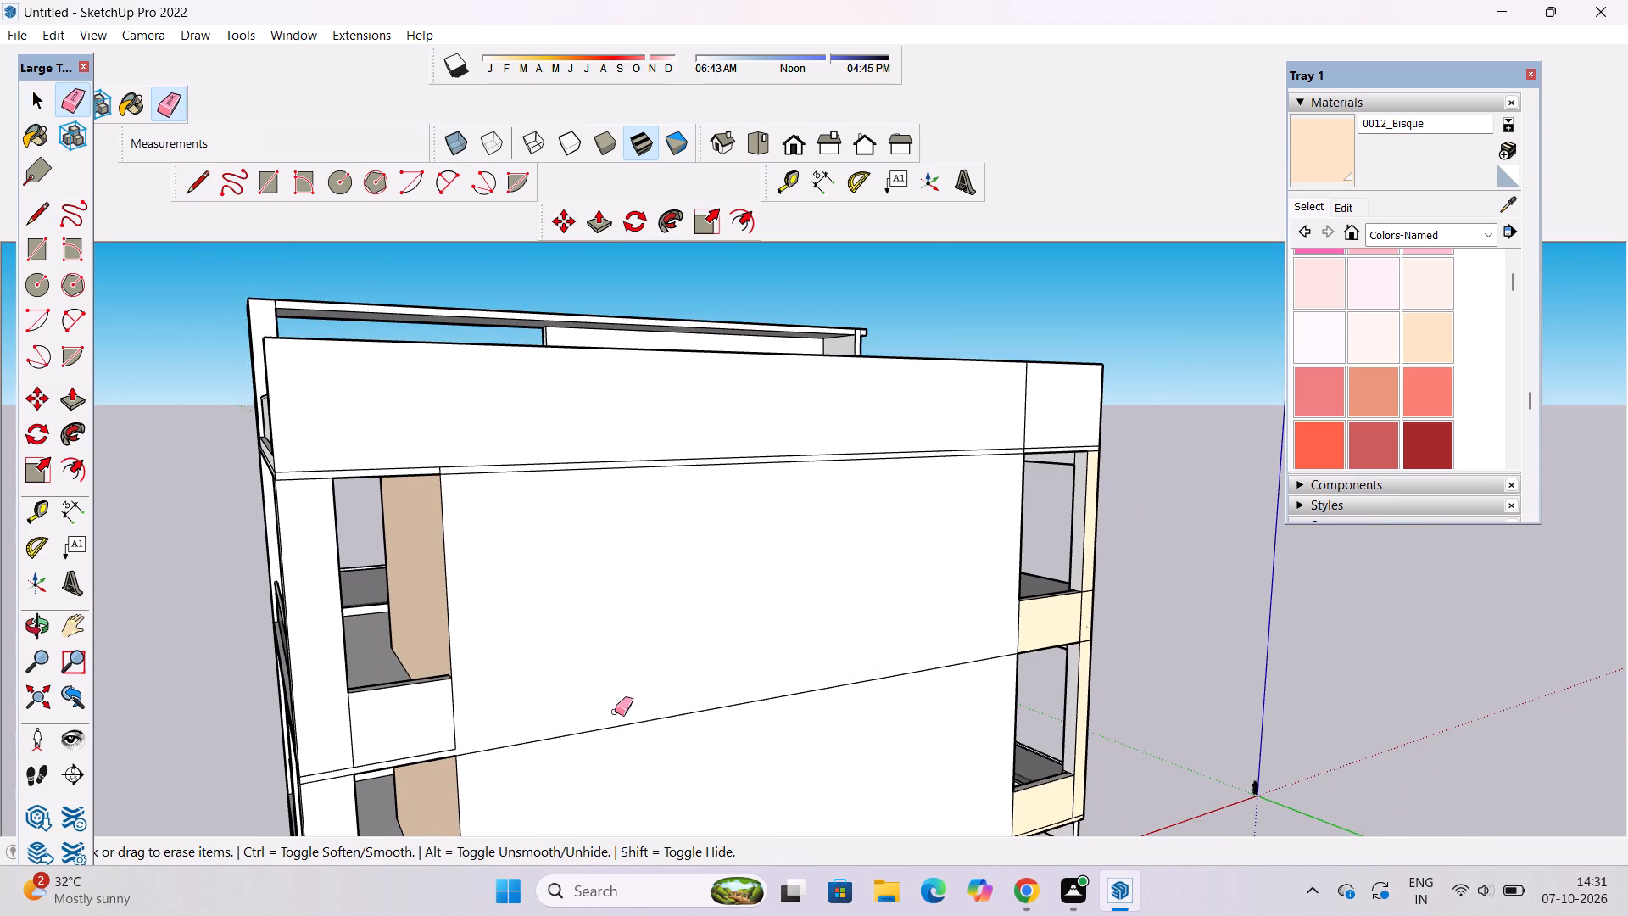
# Draw vertical lines across the two middle slab bands at the balcony parapets' ends, making the lower one 1' long.
pyautogui.press('l')
pyautogui.scroll(11, 464, 784)
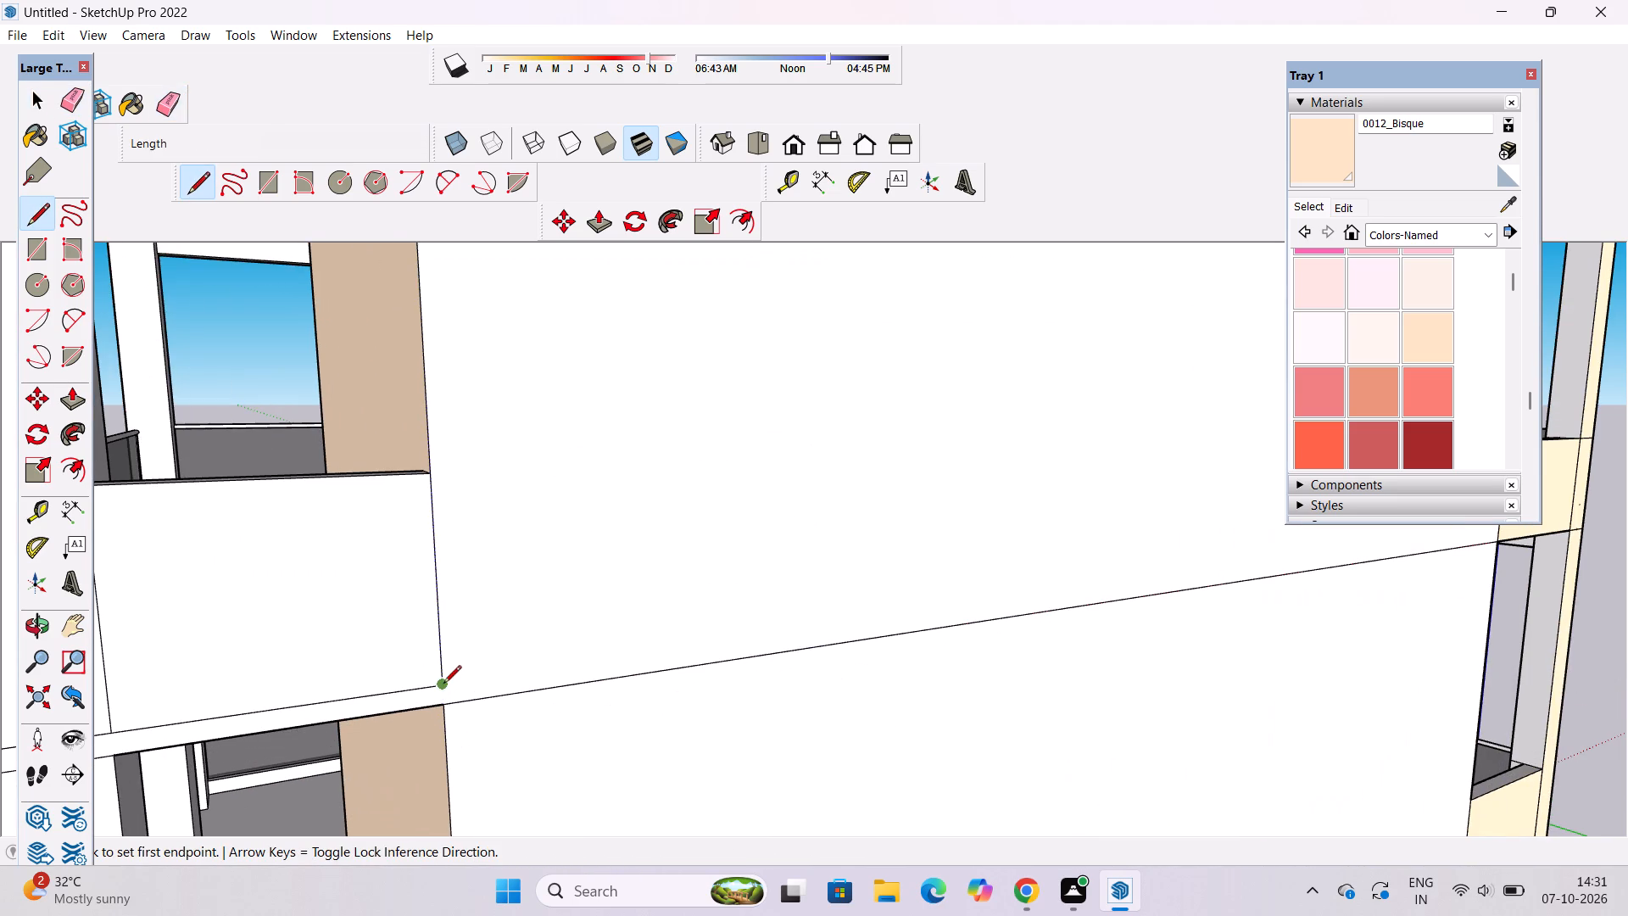
pyautogui.click(442, 682)
pyautogui.click(440, 708)
pyautogui.scroll(-15, 369, 494)
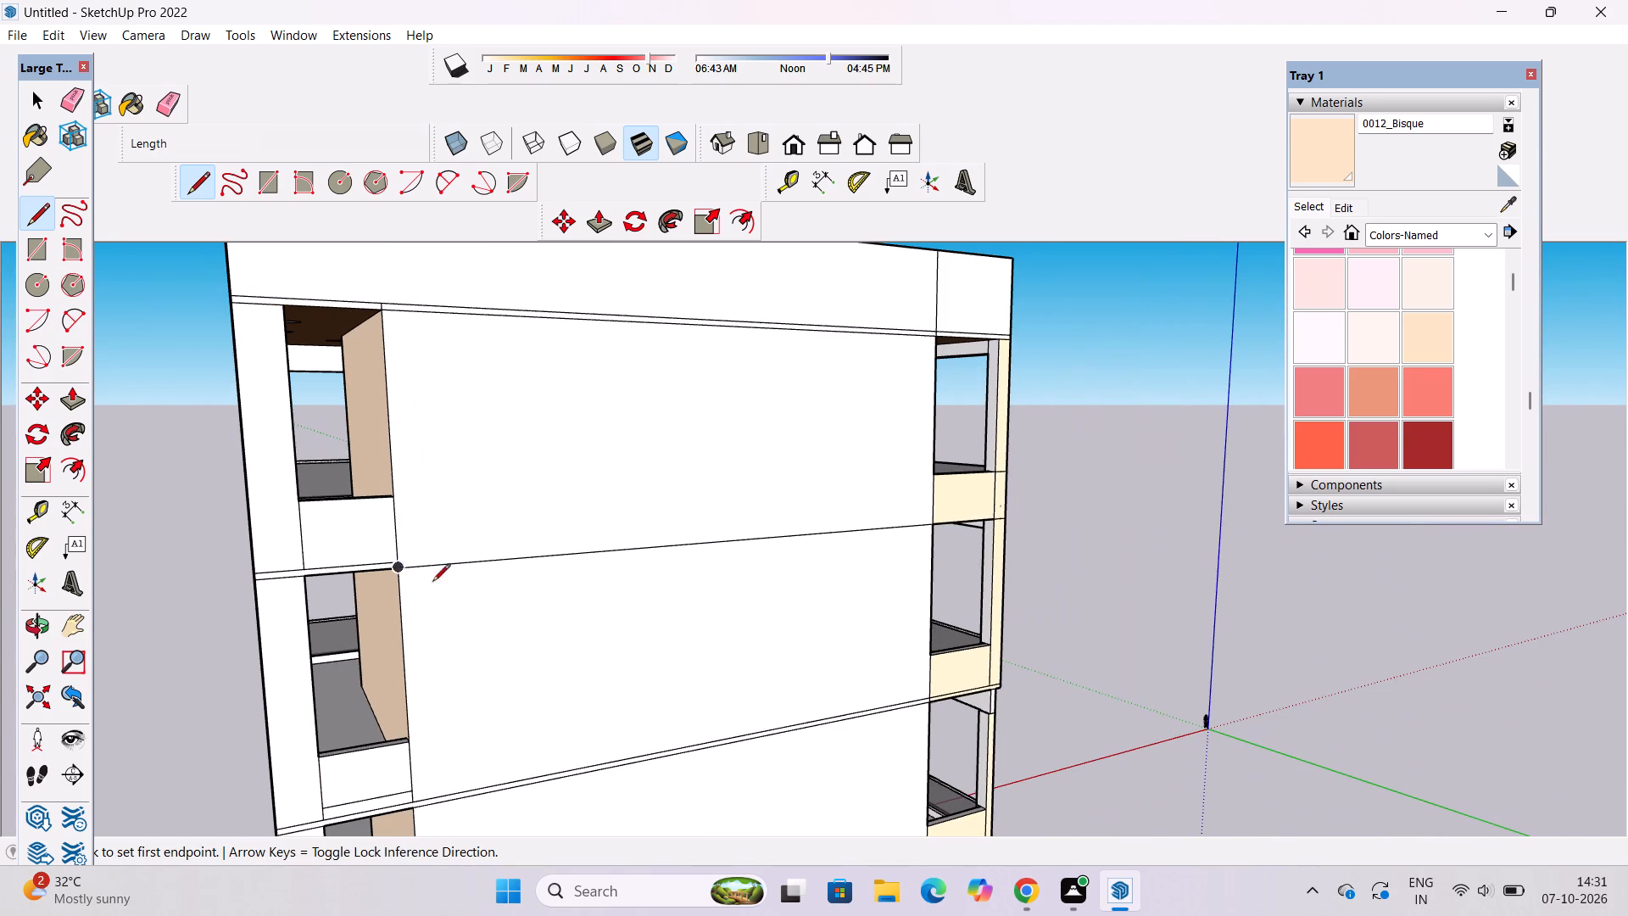
pyautogui.scroll(14, 455, 801)
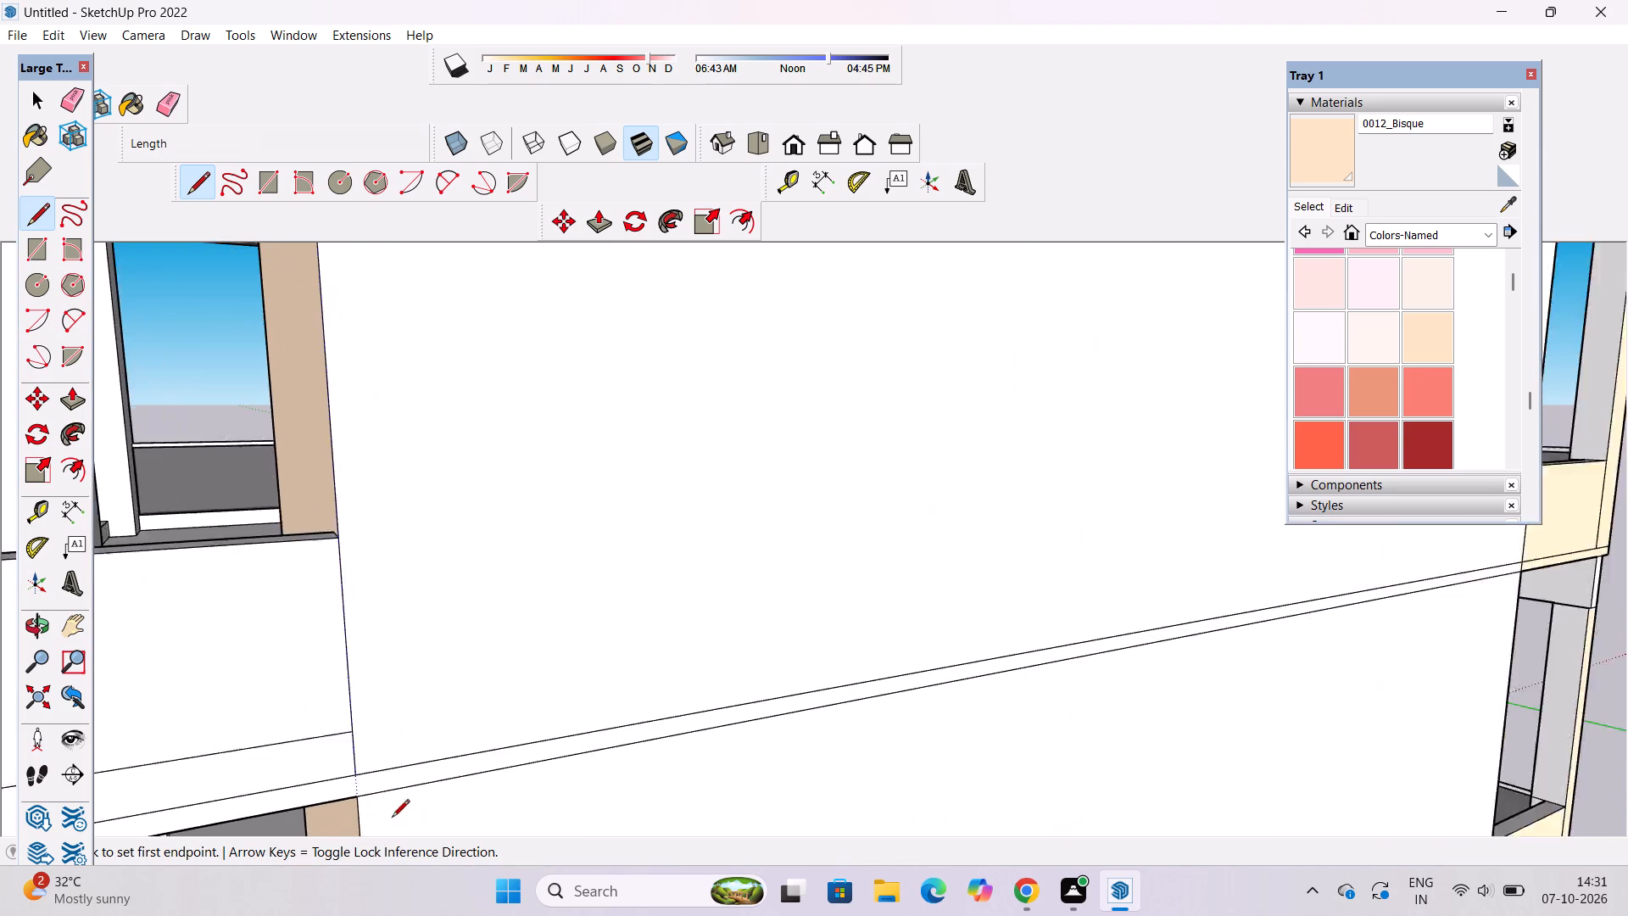
pyautogui.scroll(6, 392, 818)
pyautogui.click(388, 748)
pyautogui.click(393, 787)
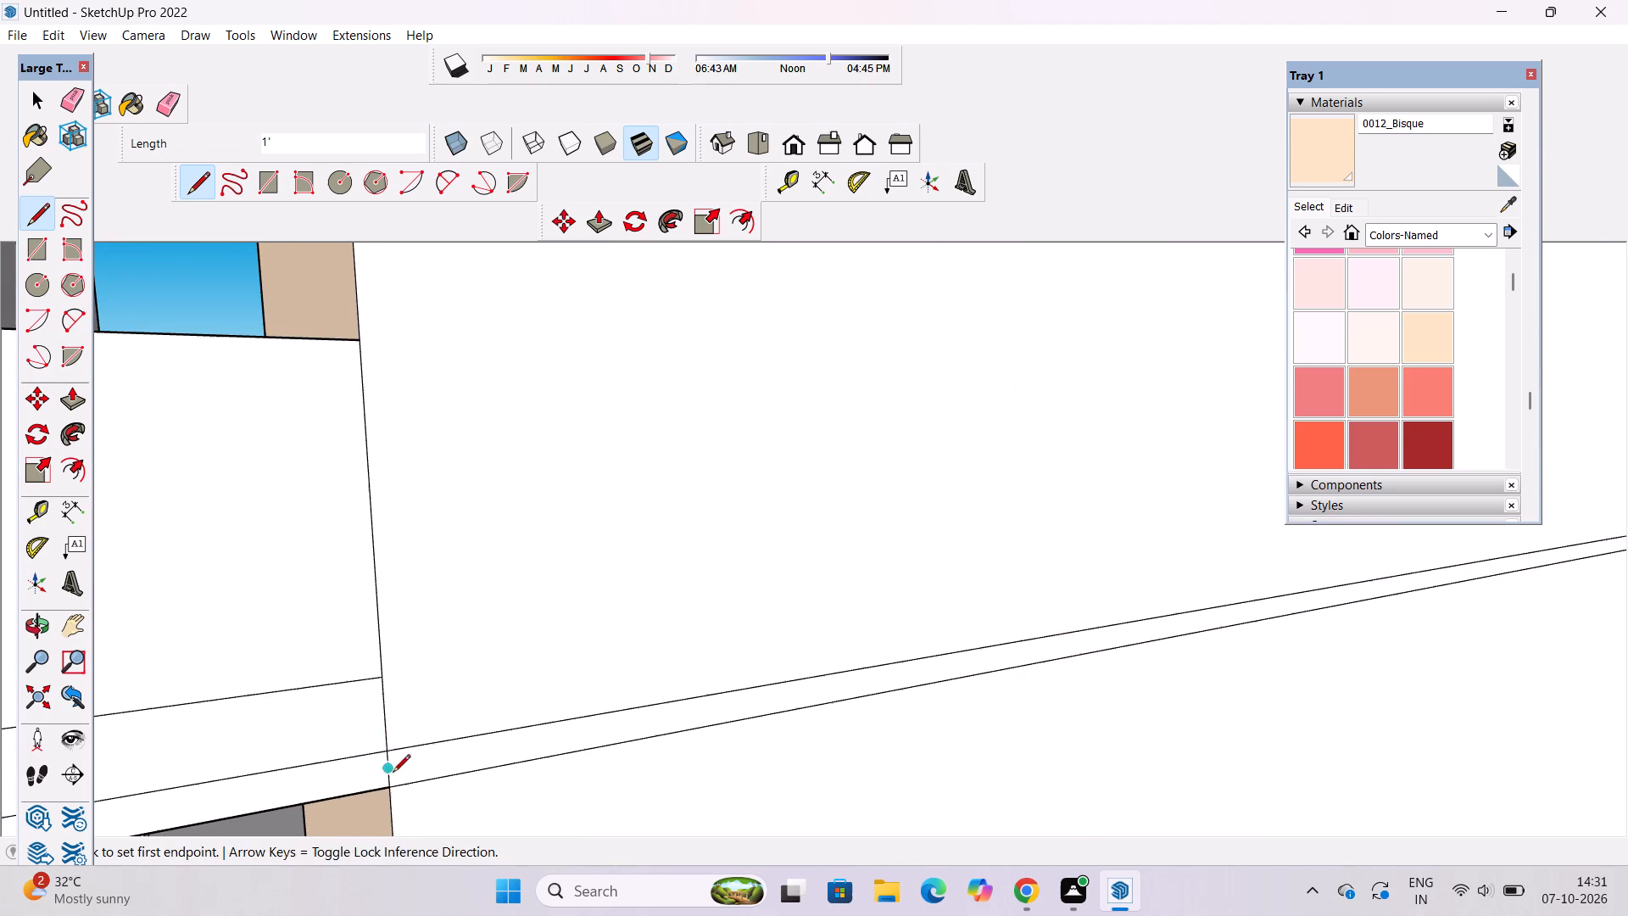
# Erase the remaining lines of the two middle slab bands across the blank side wall.
pyautogui.press('space')
pyautogui.press('e')
pyautogui.scroll(-6, 485, 682)
pyautogui.moveTo(574, 667); pyautogui.dragTo(577, 730)
pyautogui.scroll(-18, 532, 596)
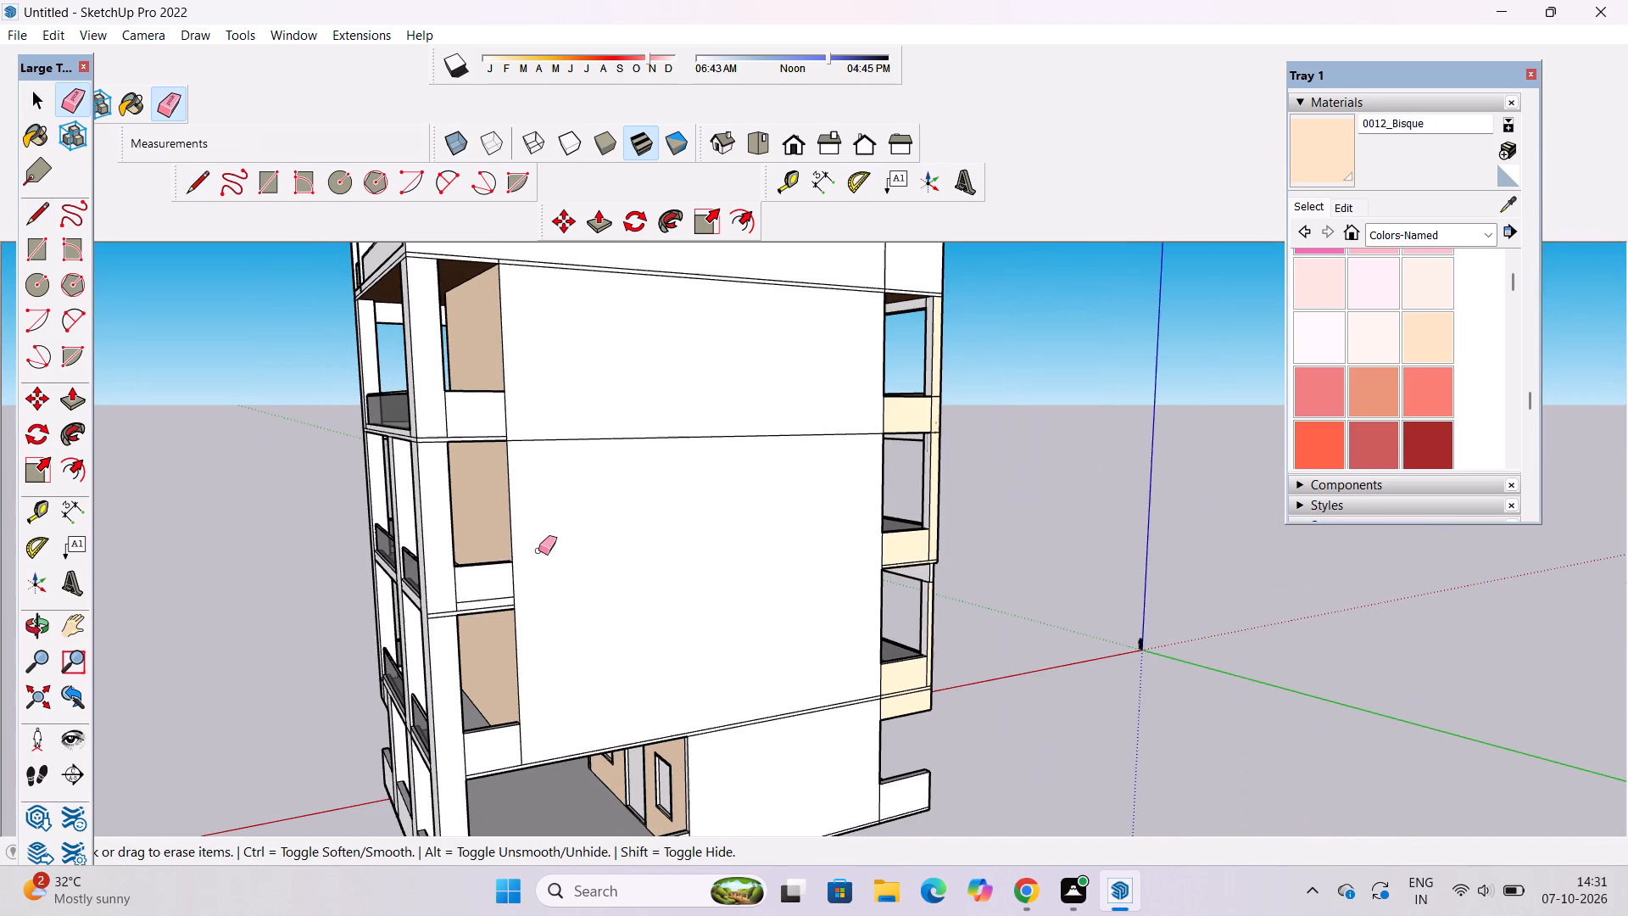
pyautogui.moveTo(720, 421); pyautogui.dragTo(720, 454)
pyautogui.scroll(-5, 591, 467)
pyautogui.scroll(5, 676, 422)
pyautogui.moveTo(676, 422); pyautogui.dragTo(680, 466)
pyautogui.scroll(-7, 583, 411)
pyautogui.scroll(10, 639, 621)
# Close the lowest slab band with a vertical line at the ground-floor opening's corner and erase the band's lines across the wall beyond.
pyautogui.scroll(6, 562, 612)
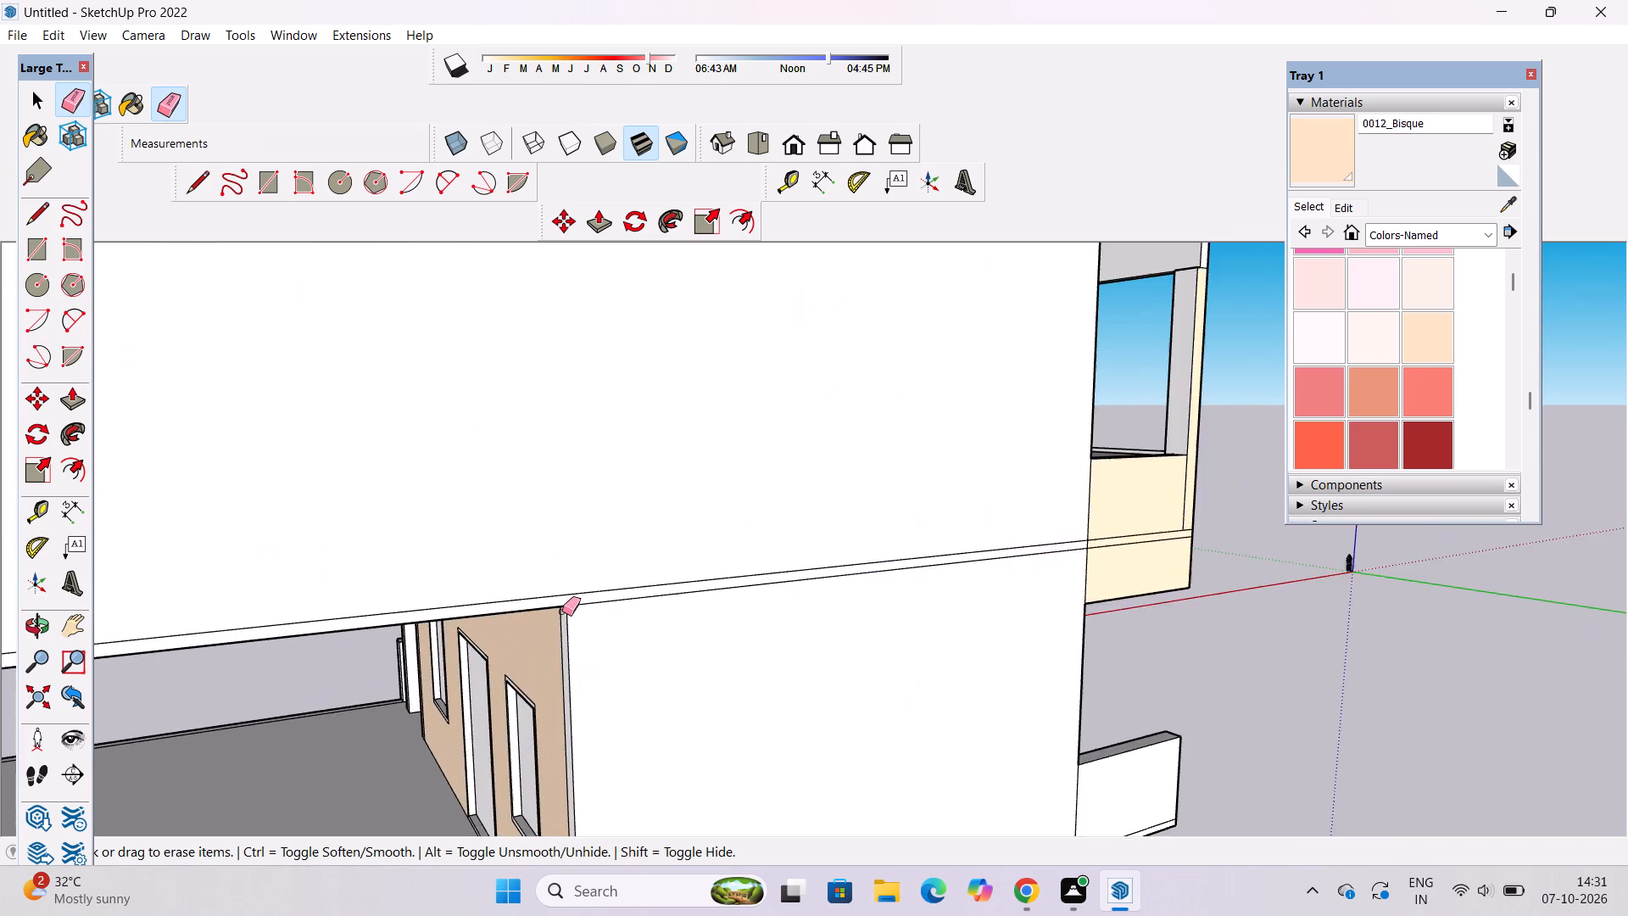
pyautogui.scroll(5, 562, 612)
pyautogui.press('l')
pyautogui.scroll(9, 562, 612)
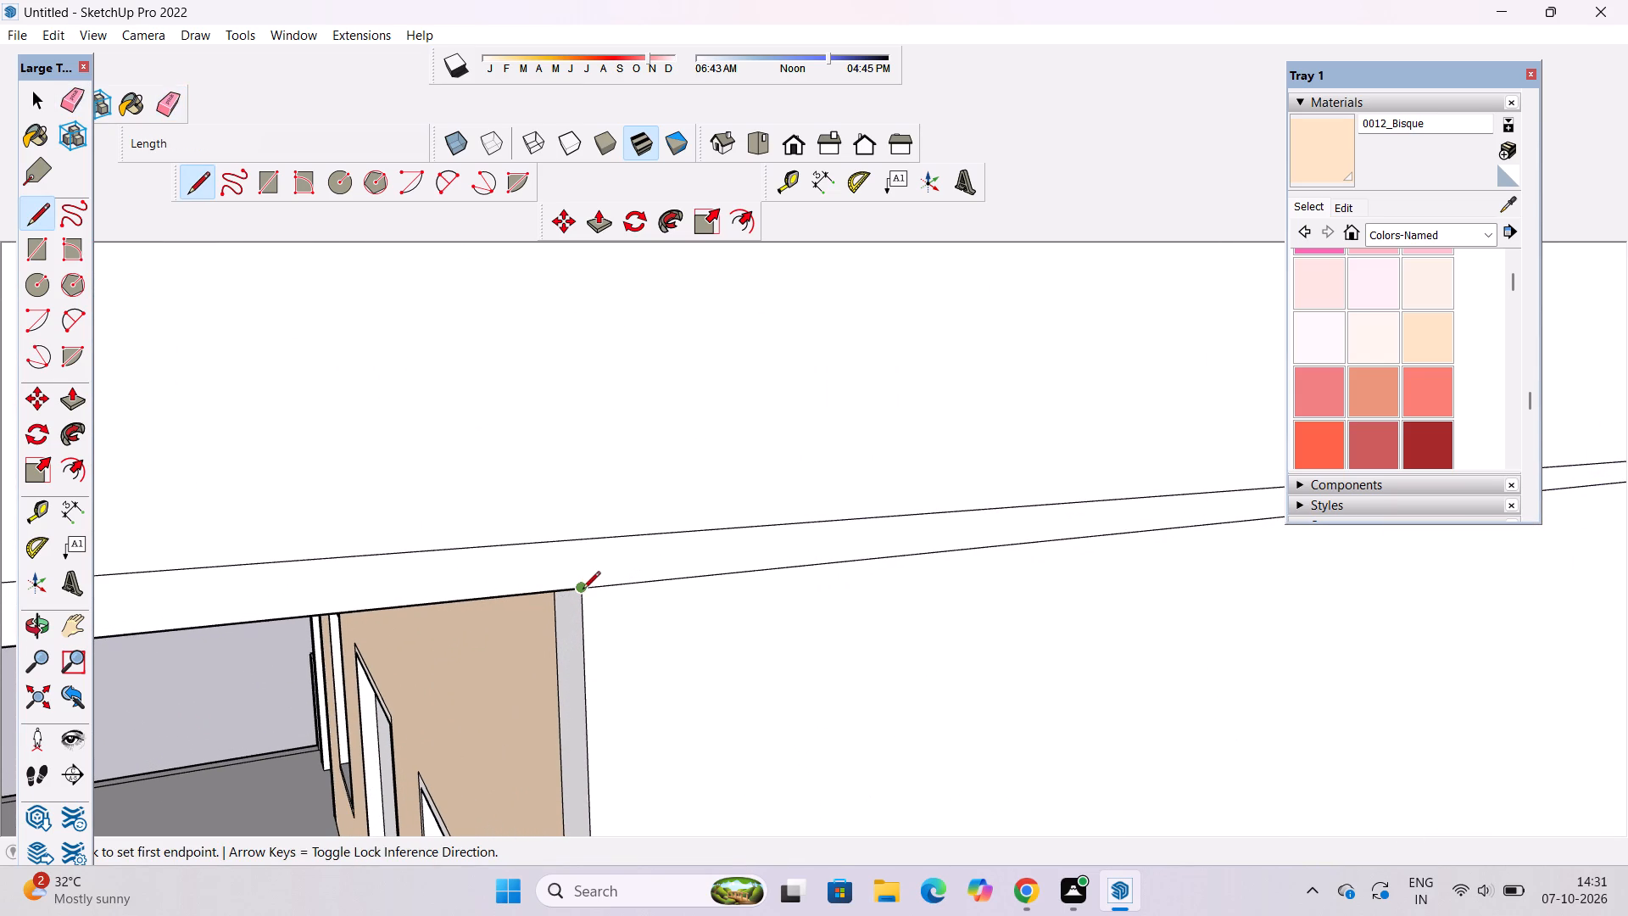
pyautogui.click(583, 590)
pyautogui.click(582, 538)
pyautogui.press('e')
pyautogui.moveTo(708, 494); pyautogui.dragTo(689, 591)
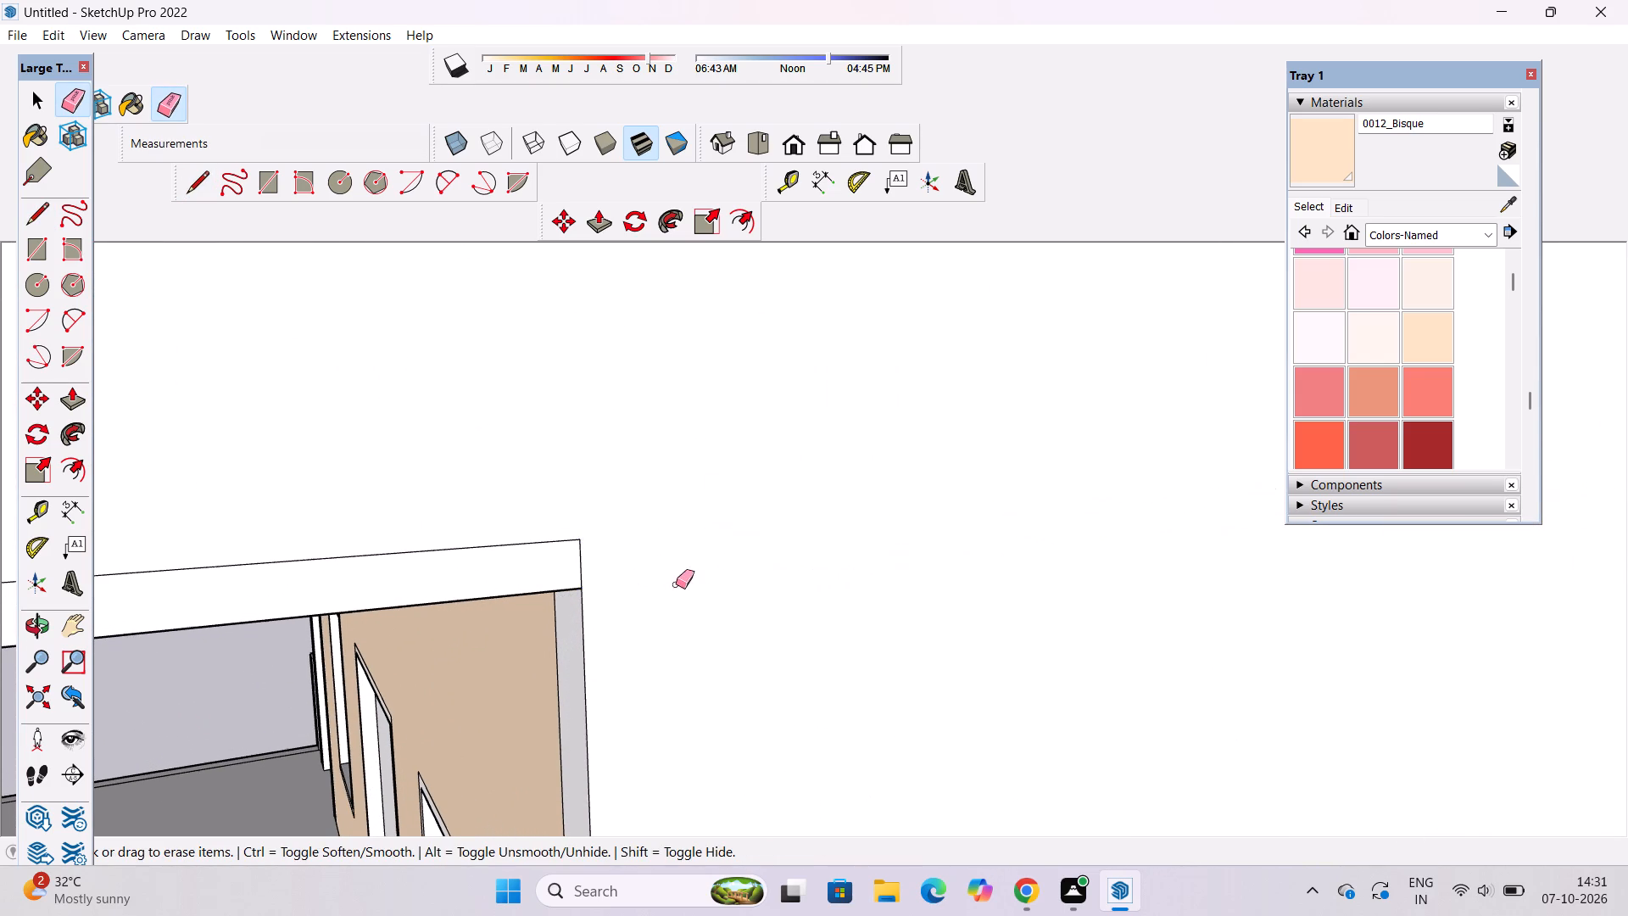
# Paint the large merged side wall with 0012_Bisque.
pyautogui.scroll(-15, 395, 528)
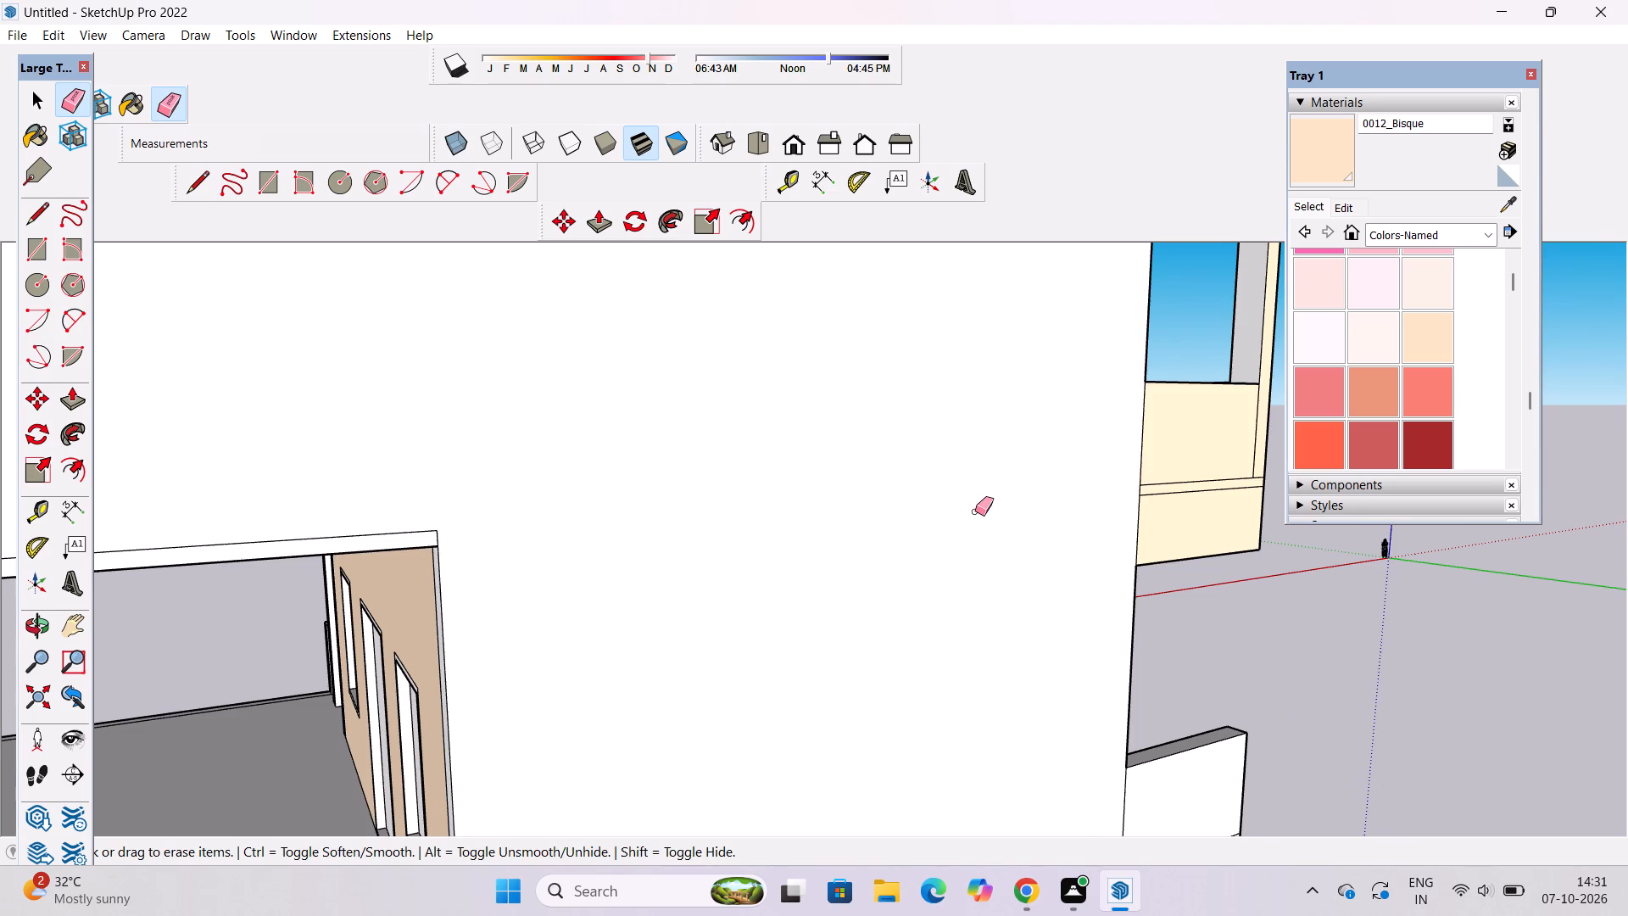
pyautogui.press('o')
pyautogui.scroll(-5, 975, 511)
pyautogui.moveTo(303, 566); pyautogui.dragTo(745, 617)
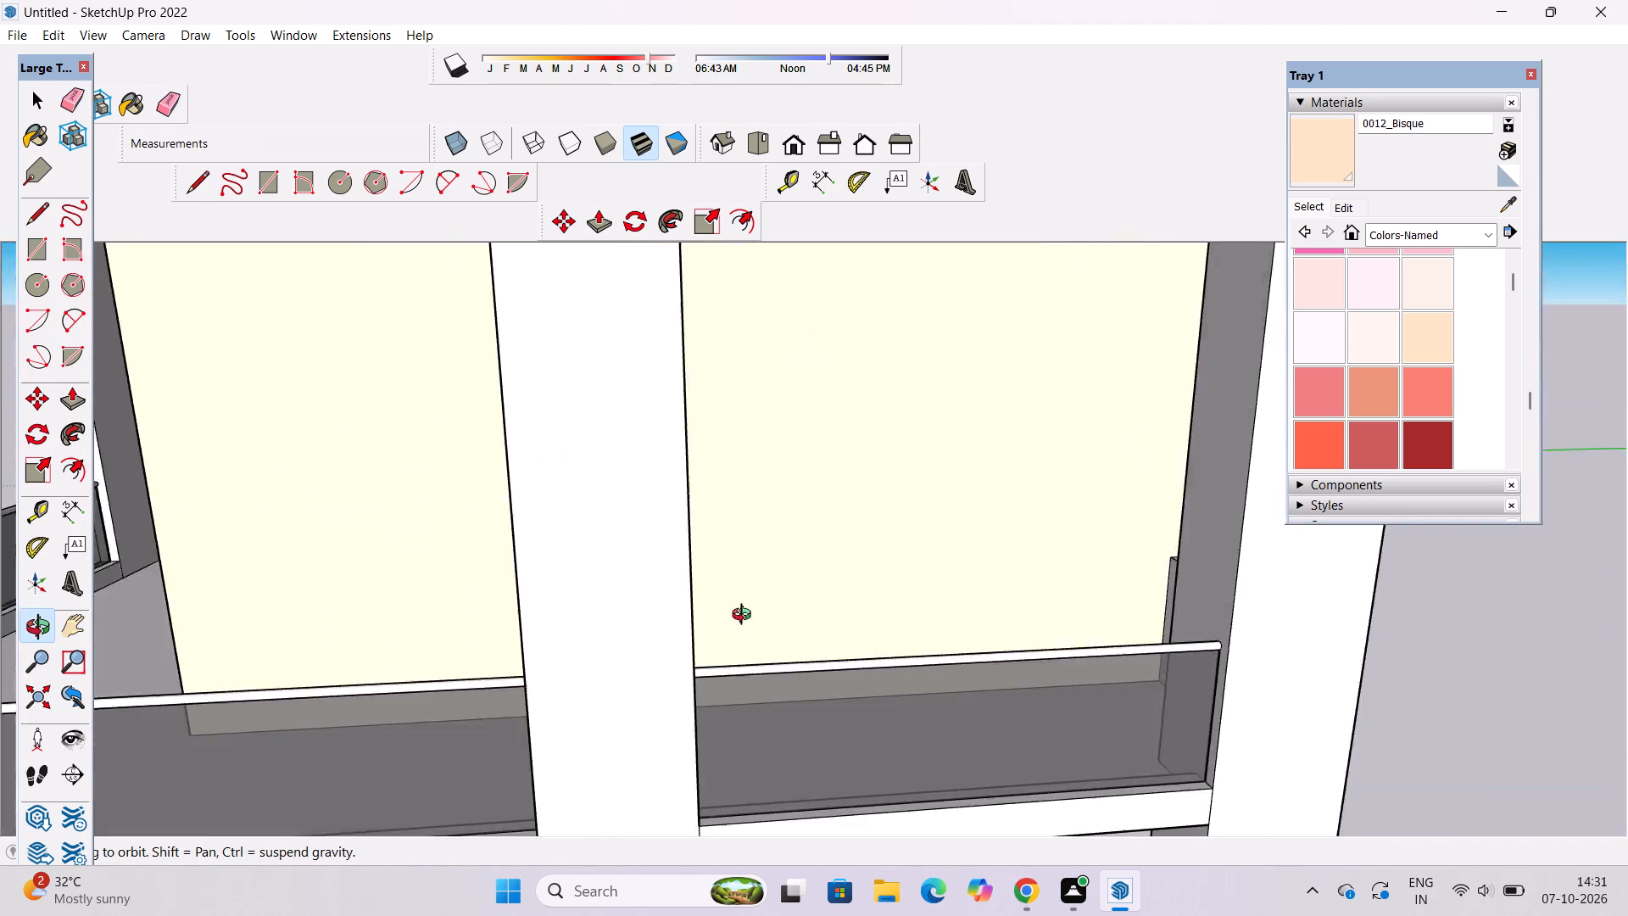
pyautogui.moveTo(745, 617); pyautogui.dragTo(778, 672)
pyautogui.scroll(-10, 710, 597)
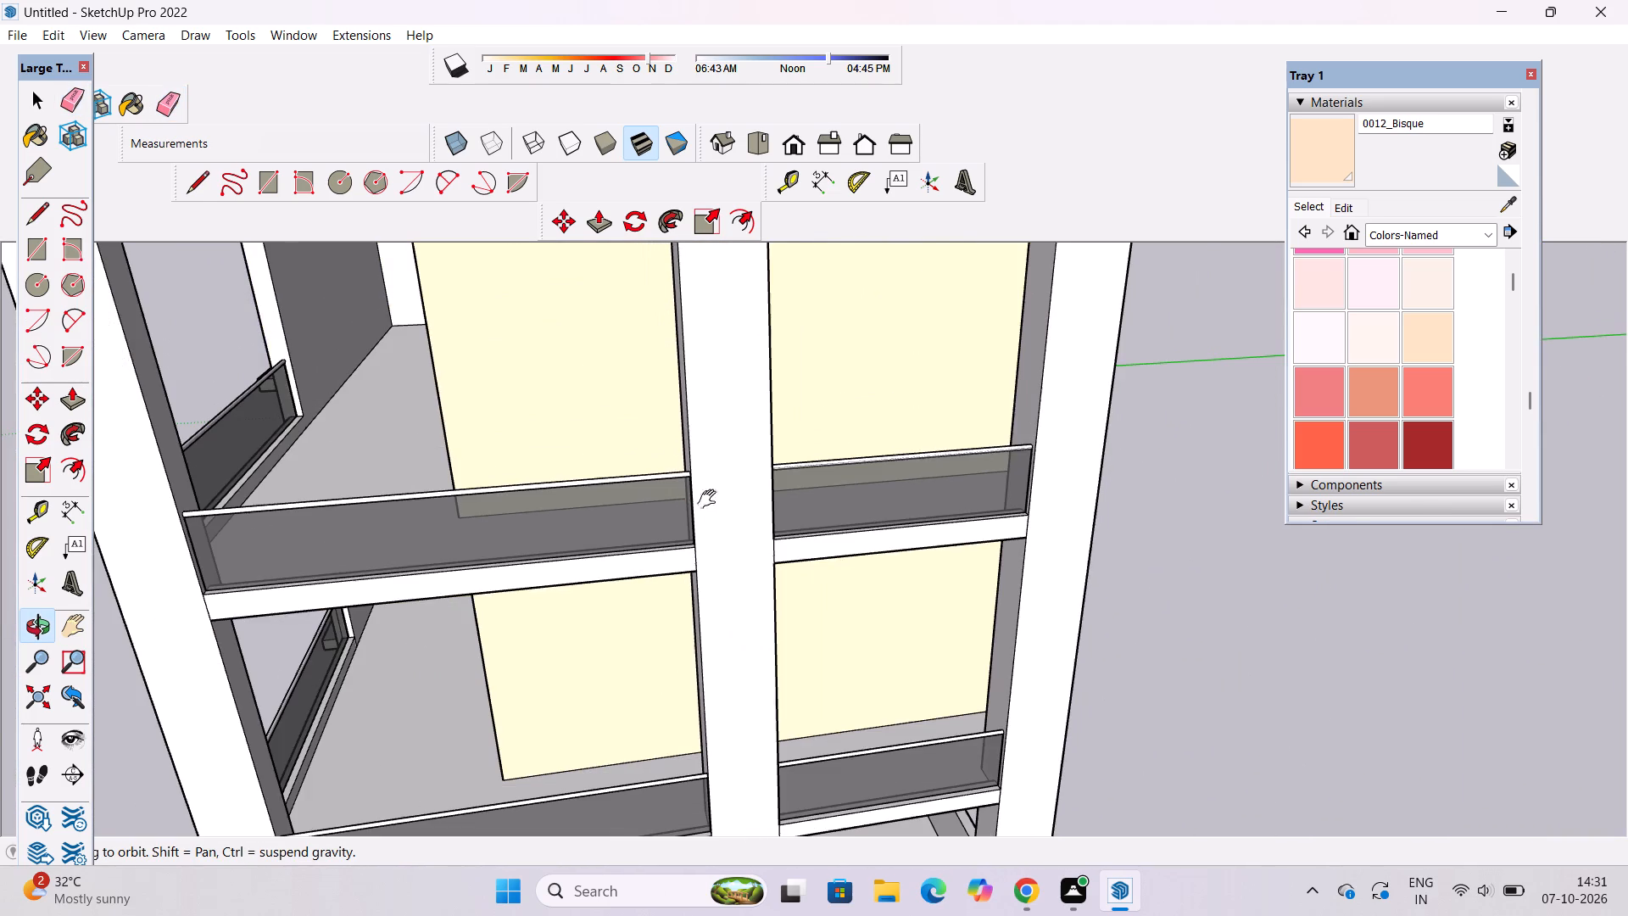
pyautogui.keyDown('shift'); pyautogui.moveTo(711, 500); pyautogui.dragTo(598, 622); pyautogui.keyUp('shift')
pyautogui.scroll(-7, 595, 601)
pyautogui.moveTo(594, 609); pyautogui.dragTo(637, 555)
pyautogui.scroll(-5, 633, 539)
pyautogui.keyDown('shift'); pyautogui.moveTo(685, 558); pyautogui.dragTo(725, 702); pyautogui.keyUp('shift')
pyautogui.moveTo(722, 693); pyautogui.dragTo(596, 495)
pyautogui.scroll(4, 649, 500)
pyautogui.moveTo(770, 545); pyautogui.dragTo(588, 643)
pyautogui.keyDown('shift'); pyautogui.moveTo(588, 643); pyautogui.dragTo(577, 494); pyautogui.keyUp('shift')
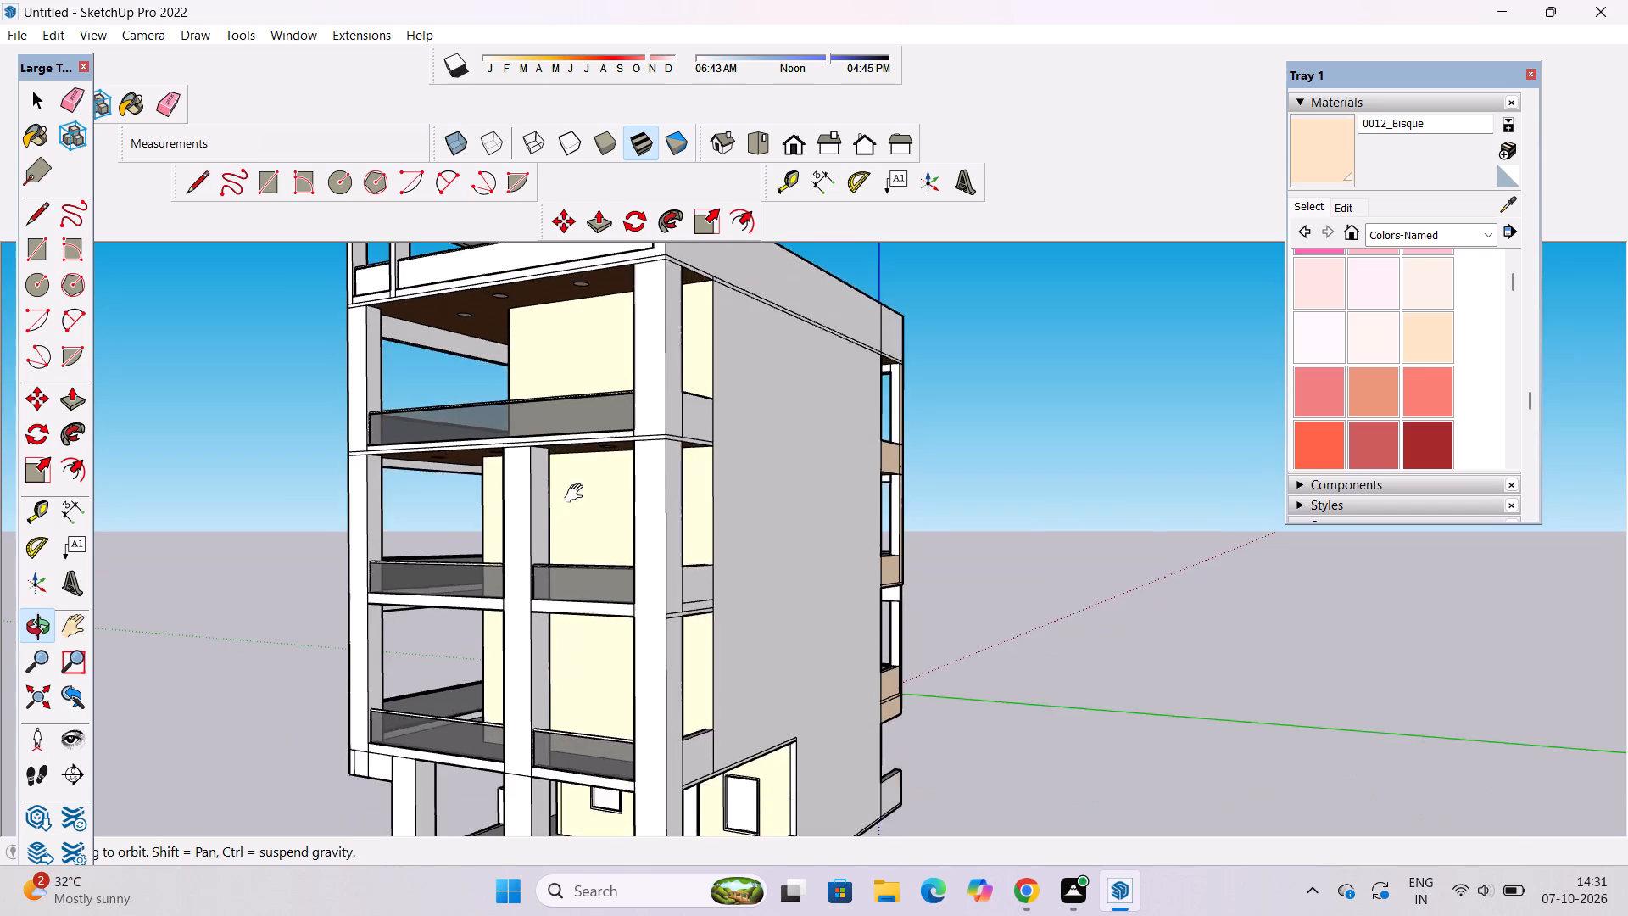
pyautogui.moveTo(702, 496); pyautogui.dragTo(673, 574)
pyautogui.click(1336, 130)
pyautogui.moveTo(825, 453); pyautogui.dragTo(815, 452)
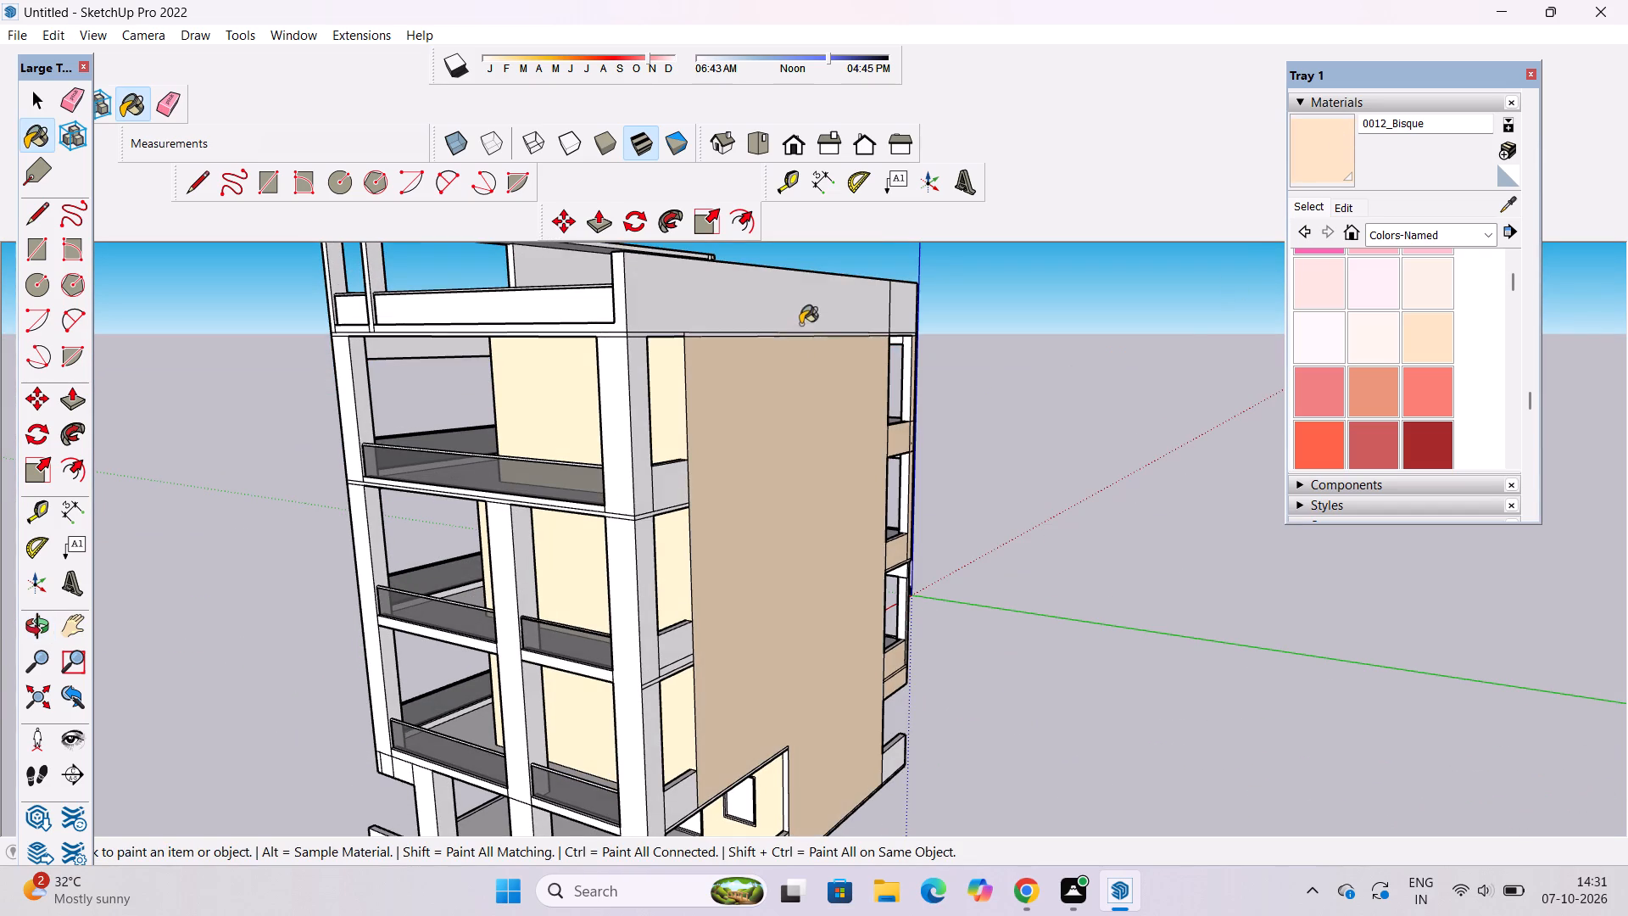
# Paint the side face of the rooftop parapet and its narrow end strip with 0012_Bisque.
pyautogui.click(800, 324)
pyautogui.click(908, 306)
# Paint the topmost balcony's side parapet and the slab band beneath it with 0012_Bisque.
pyautogui.scroll(-5, 650, 414)
pyautogui.scroll(11, 660, 472)
pyautogui.click(658, 450)
pyautogui.scroll(3, 651, 489)
pyautogui.scroll(-6, 648, 450)
pyautogui.scroll(7, 672, 499)
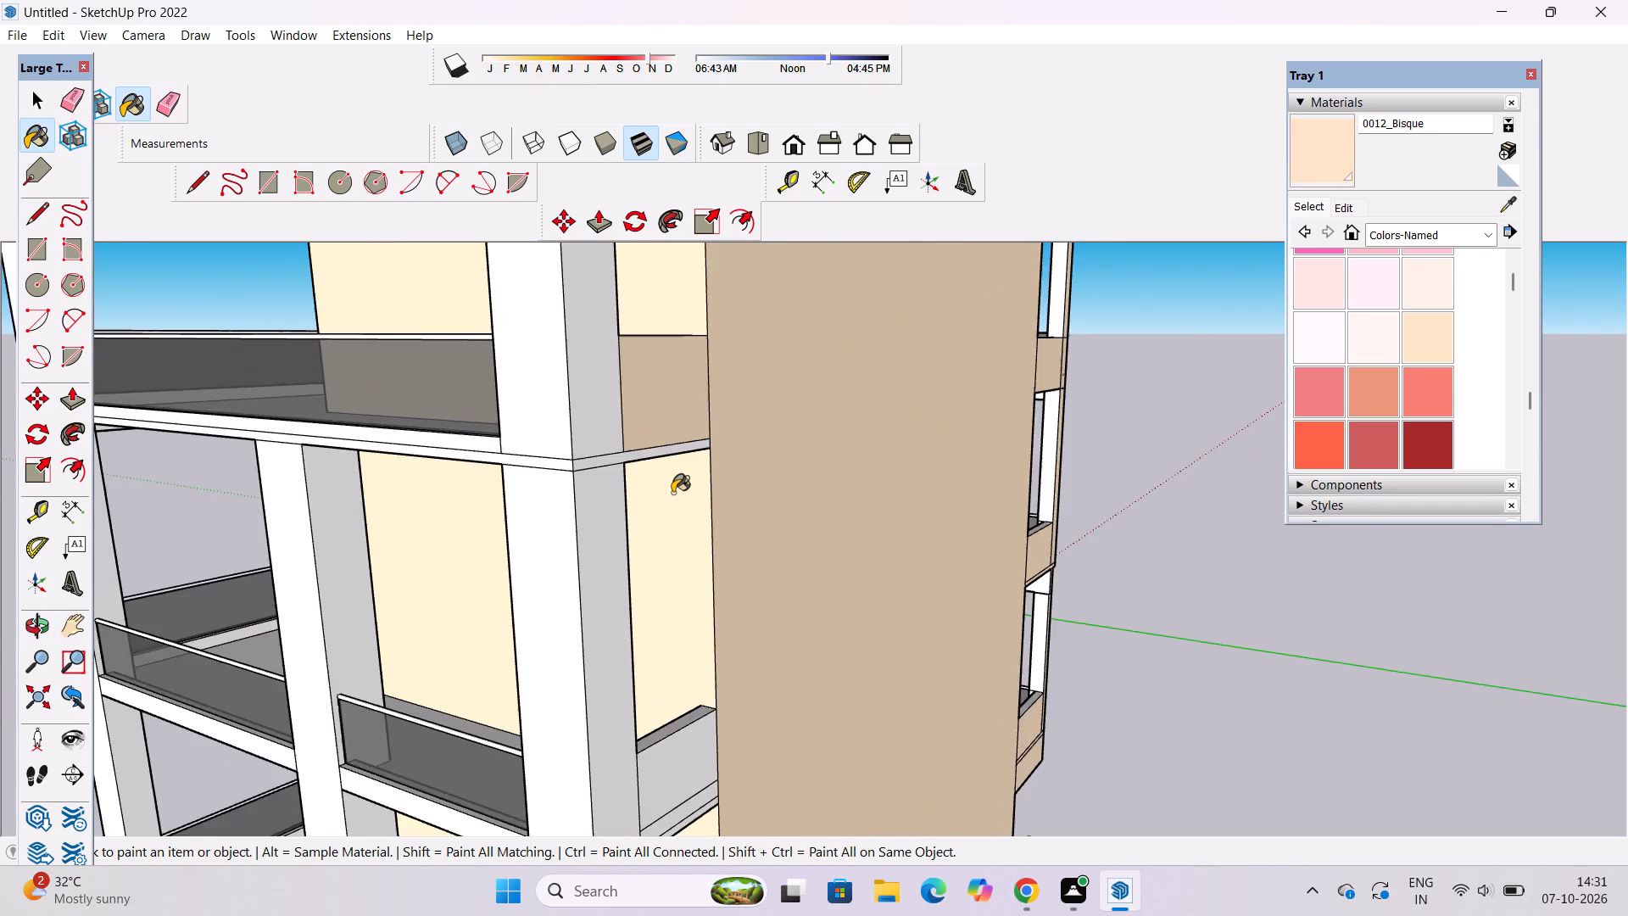
pyautogui.scroll(4, 672, 493)
pyautogui.click(659, 392)
# Erase the horizontal line across the next lower balcony's side parapet and paint the merged face with 0012_Bisque.
pyautogui.scroll(-7, 659, 360)
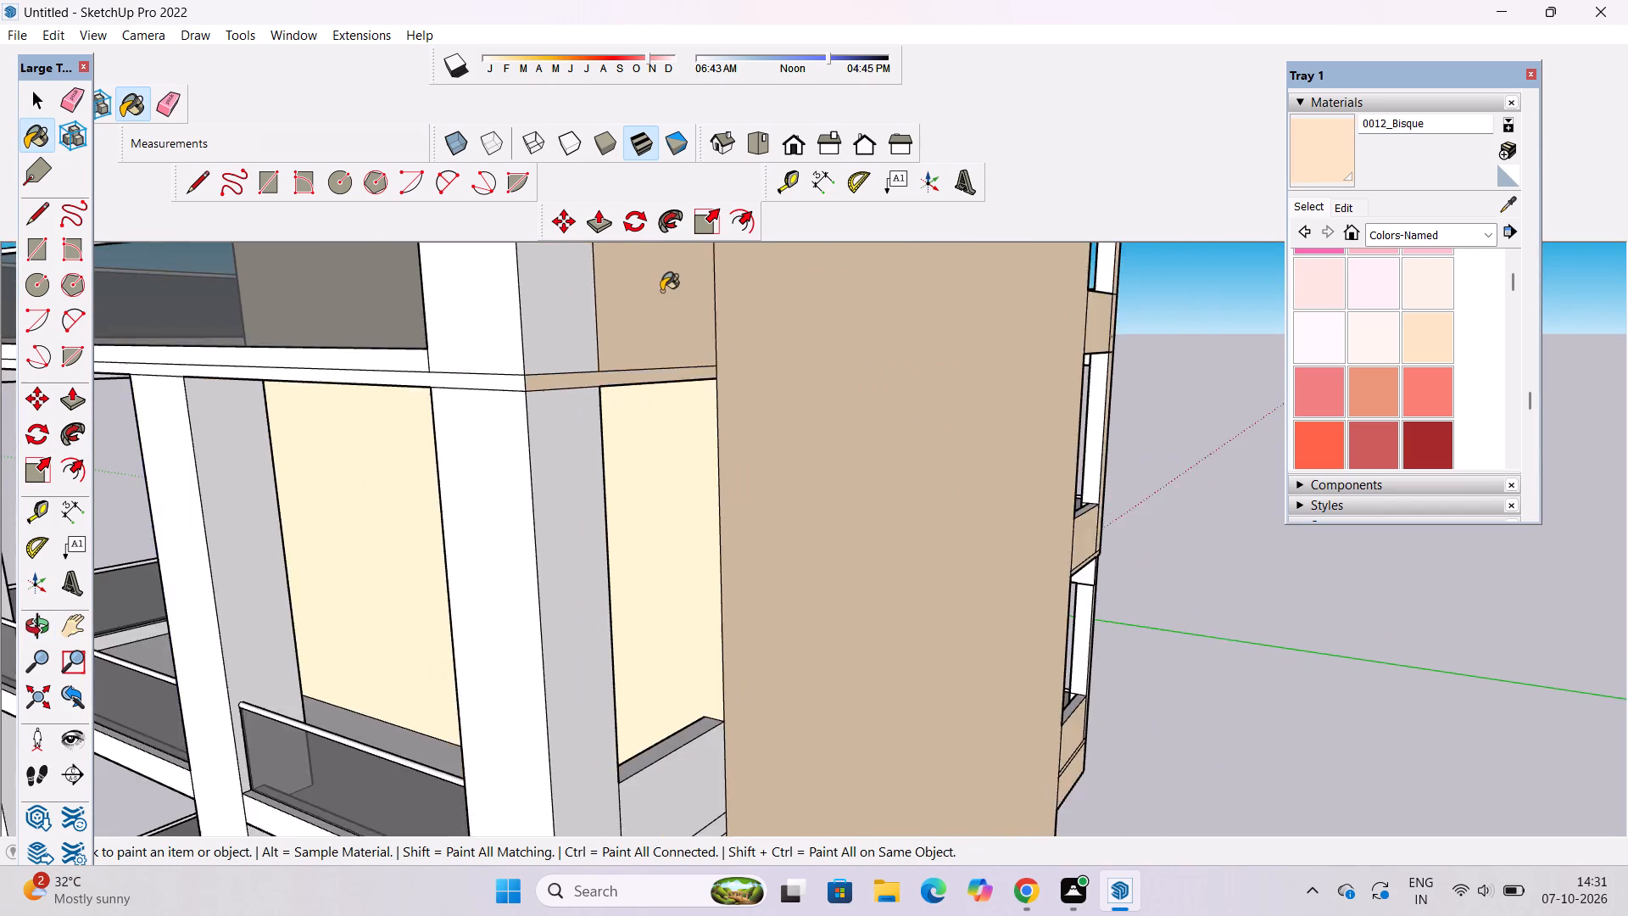
pyautogui.scroll(-3, 661, 291)
pyautogui.scroll(4, 656, 337)
pyautogui.scroll(-4, 627, 352)
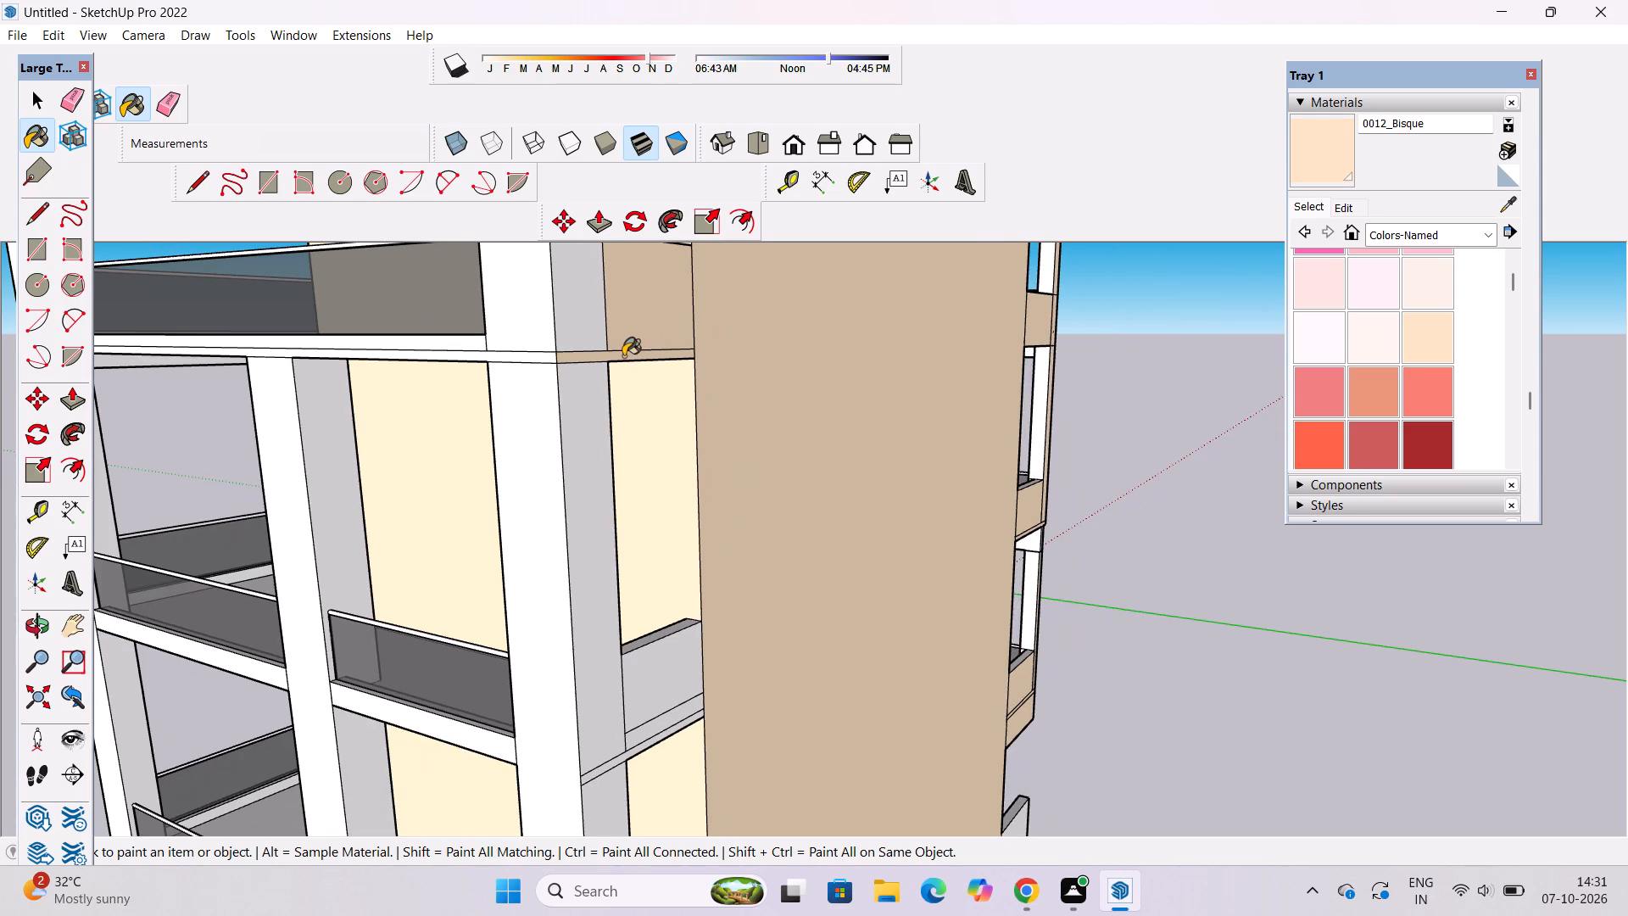
pyautogui.scroll(-5, 621, 343)
pyautogui.scroll(12, 656, 611)
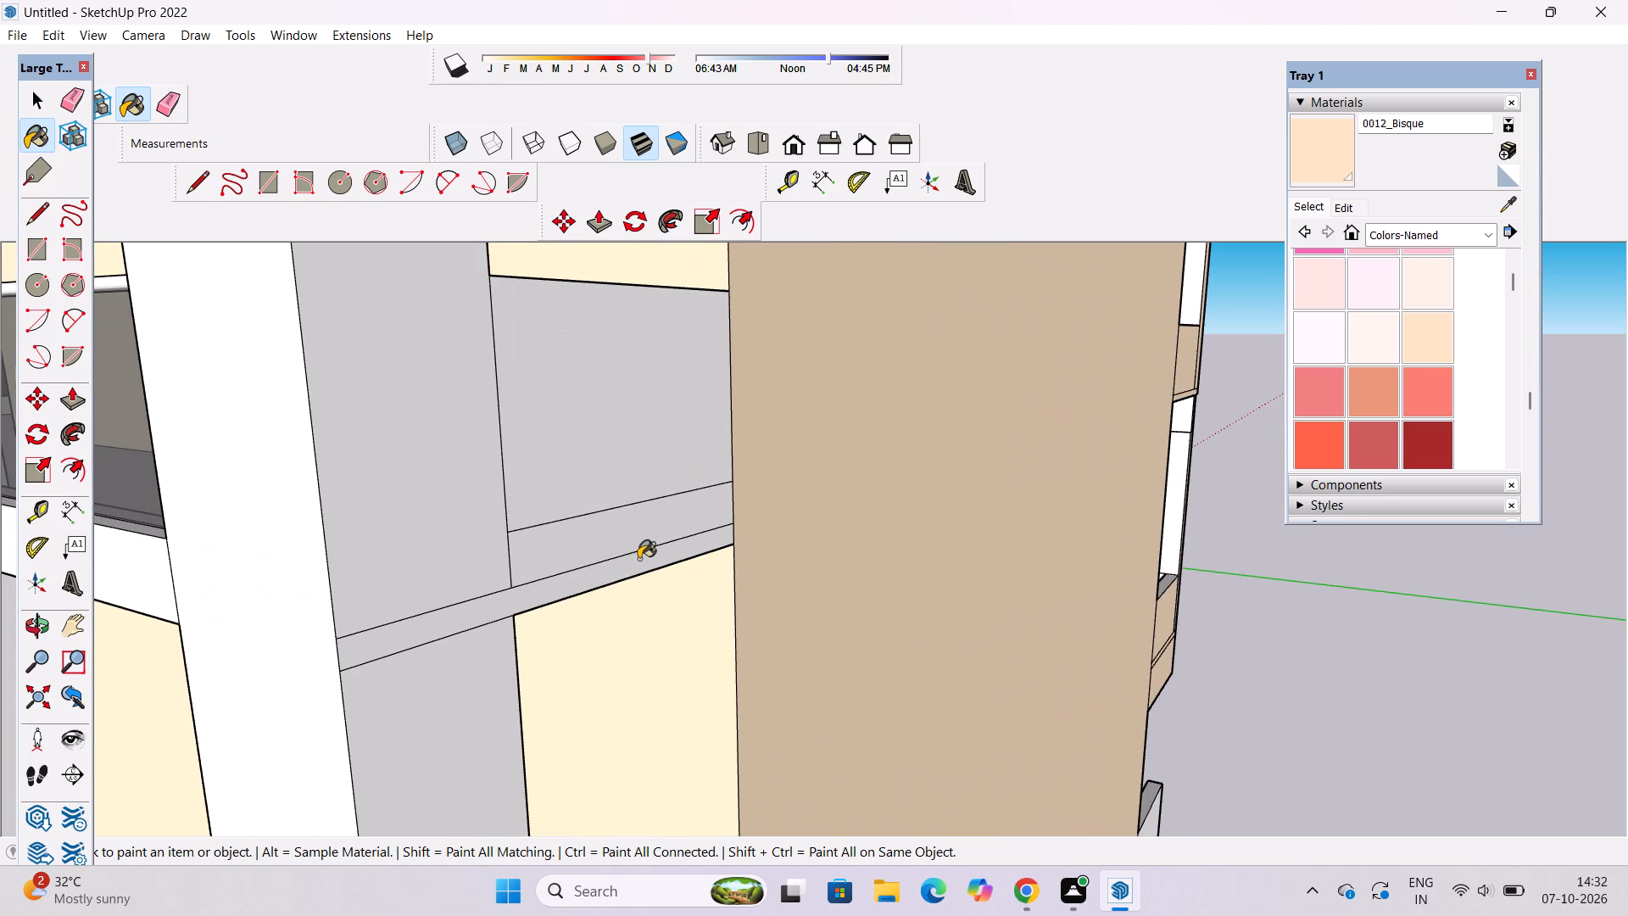
pyautogui.press('e')
pyautogui.click(638, 508)
pyautogui.click(638, 495)
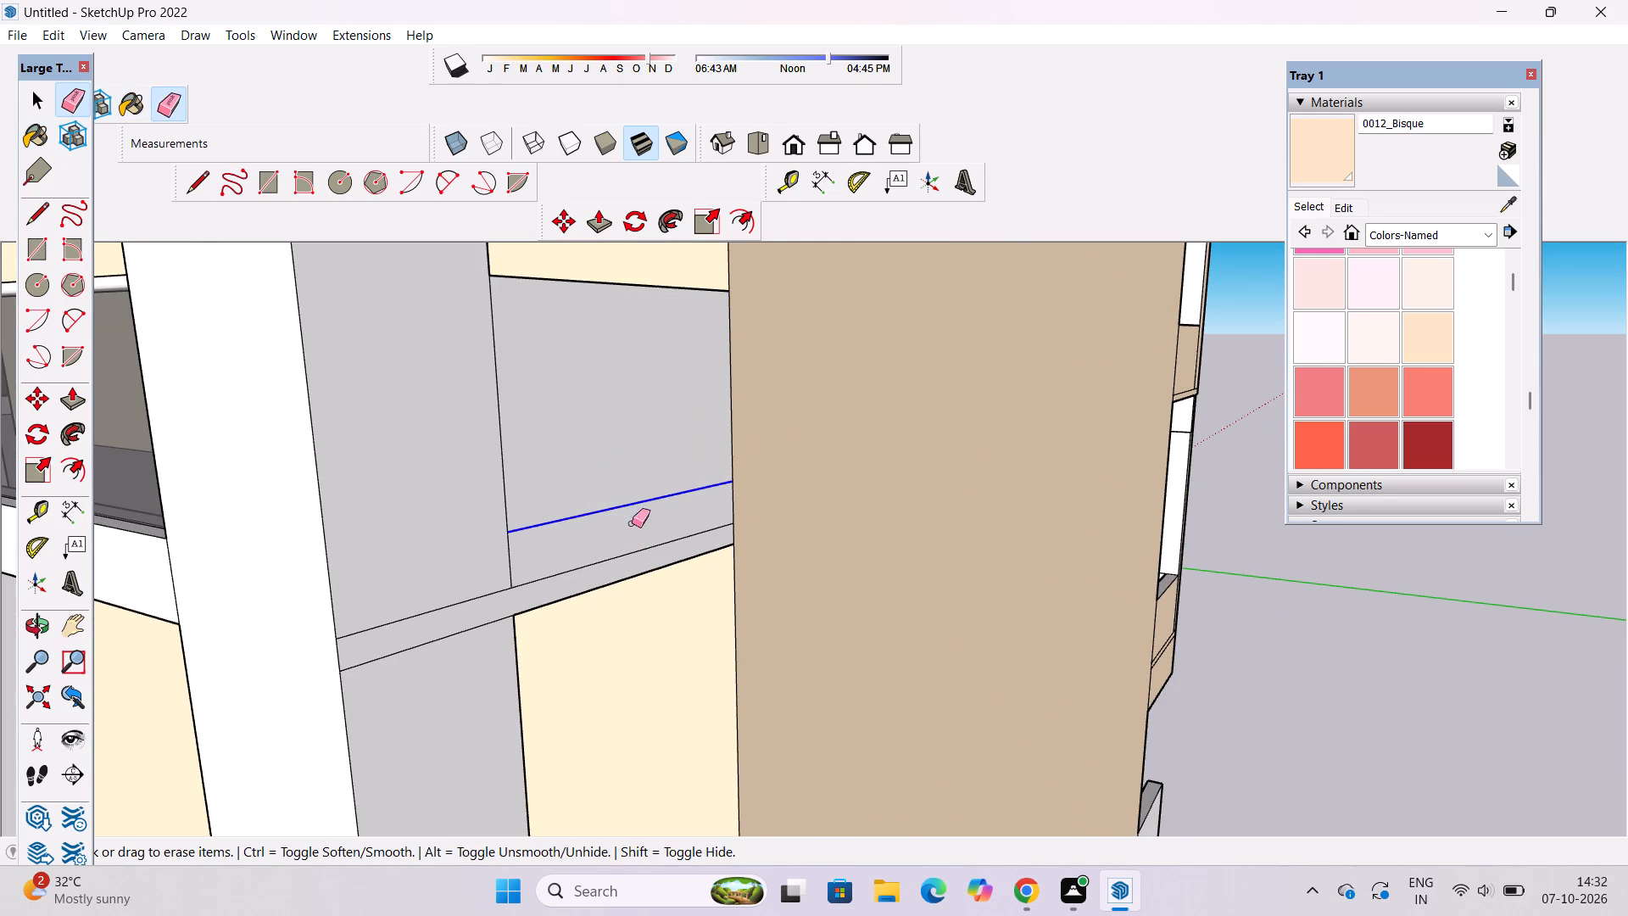
pyautogui.click(1319, 149)
pyautogui.click(545, 449)
# Split the slab band below that parapet with a vertical line at the column edge and paint the wall-side part with 0012_Bisque.
pyautogui.scroll(-7, 598, 366)
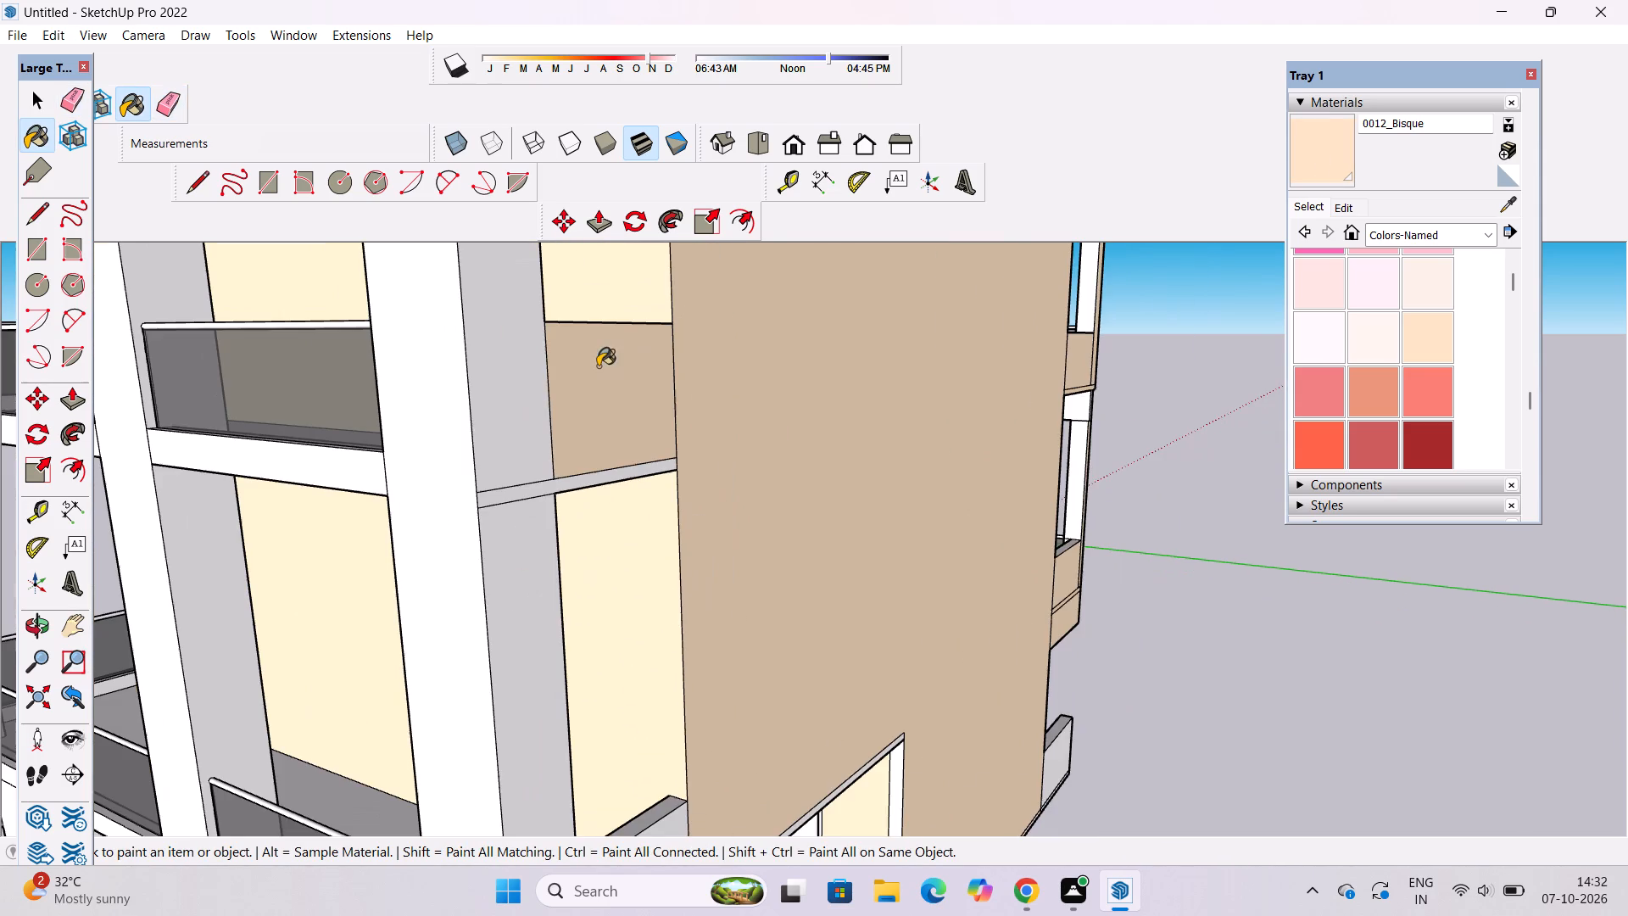
pyautogui.scroll(-5, 592, 430)
pyautogui.scroll(6, 589, 480)
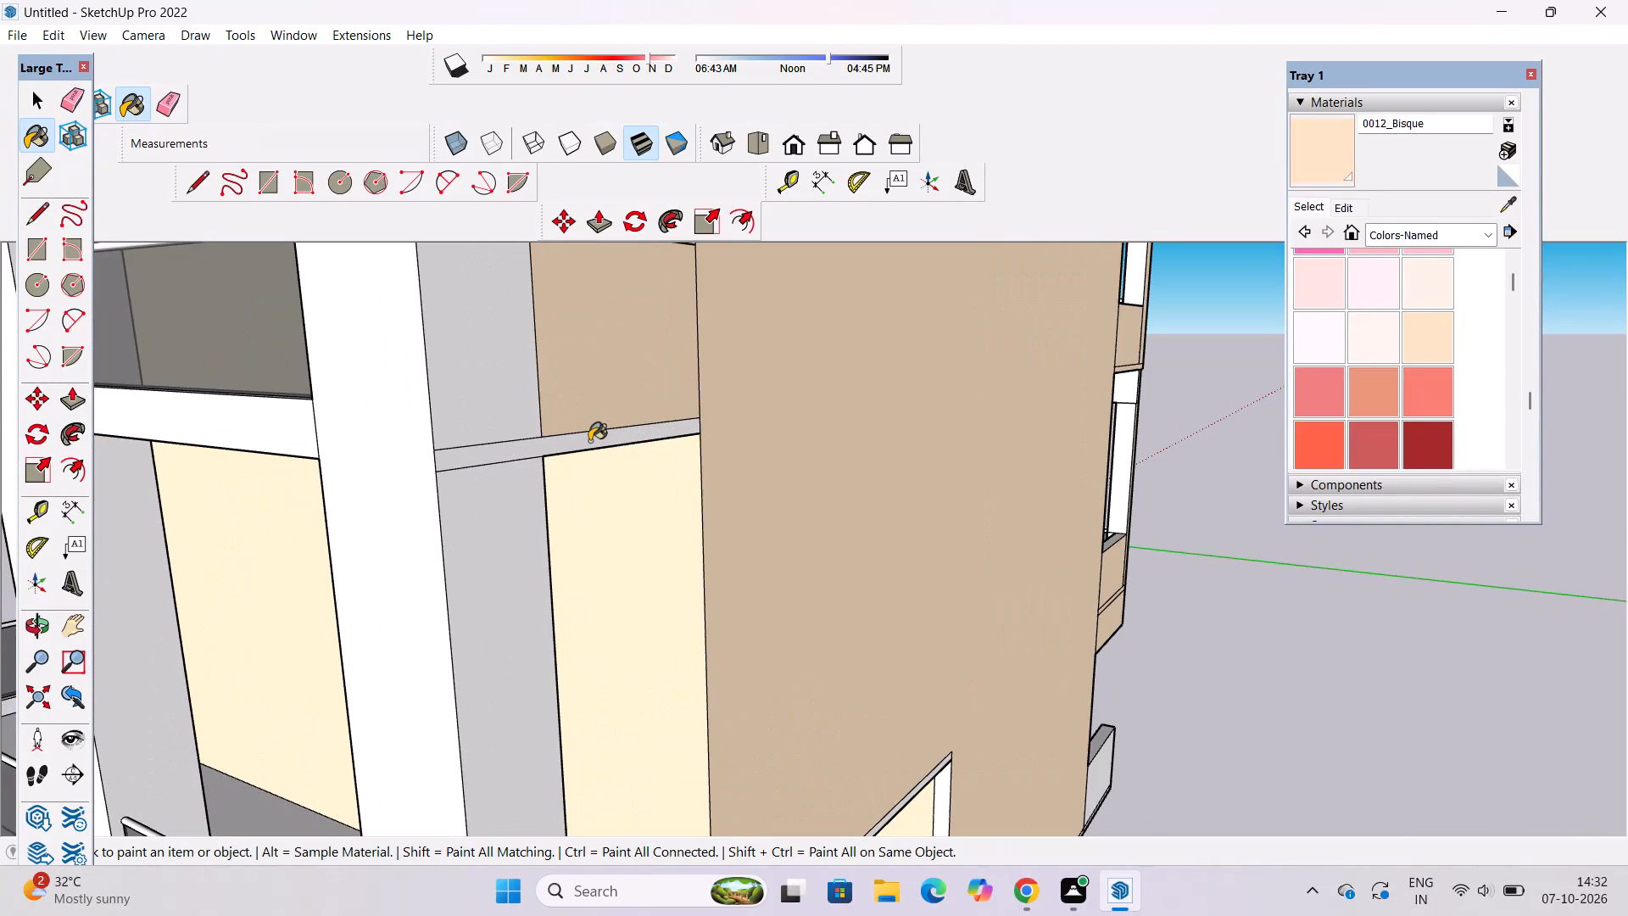
pyautogui.press('l')
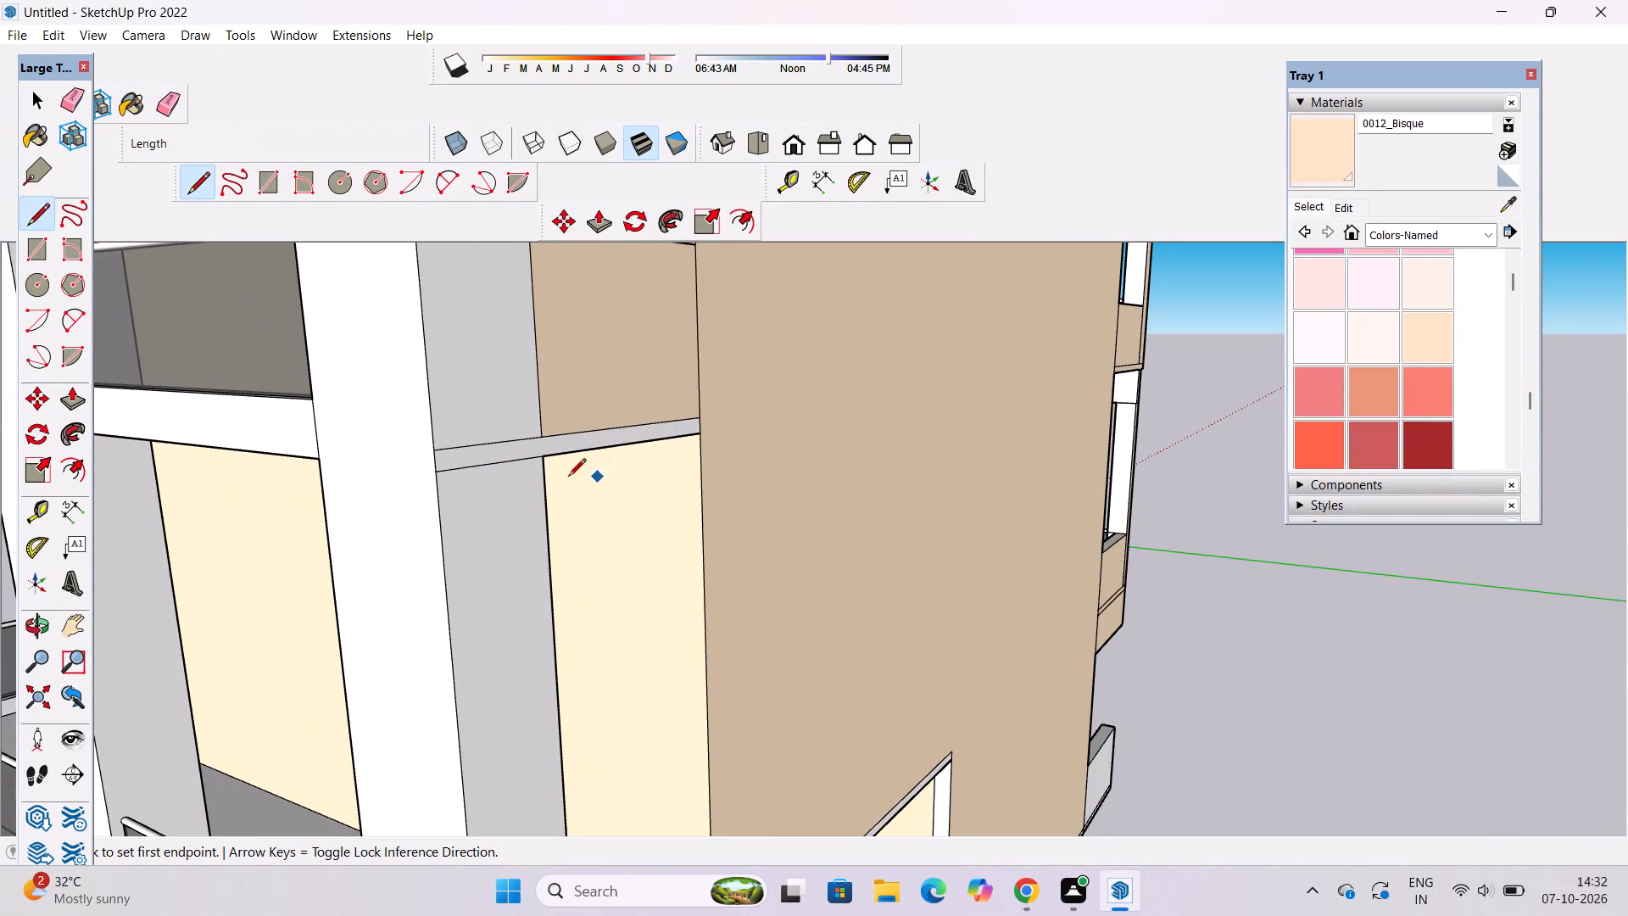
pyautogui.click(544, 459)
pyautogui.click(542, 438)
pyautogui.press('space')
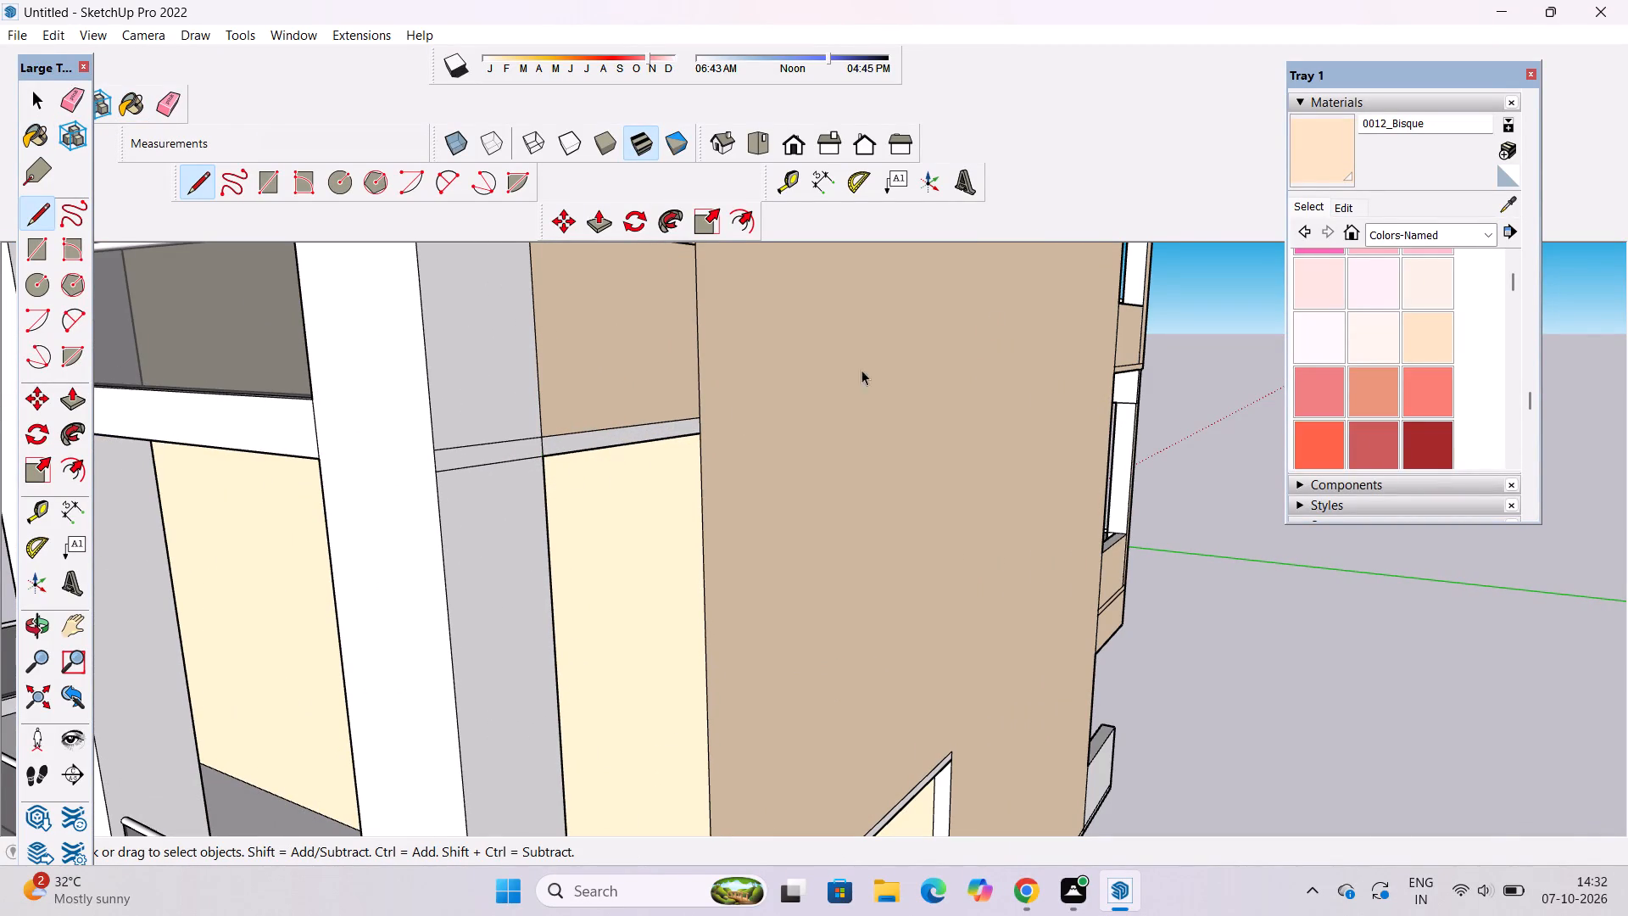
pyautogui.click(1322, 161)
pyautogui.click(634, 435)
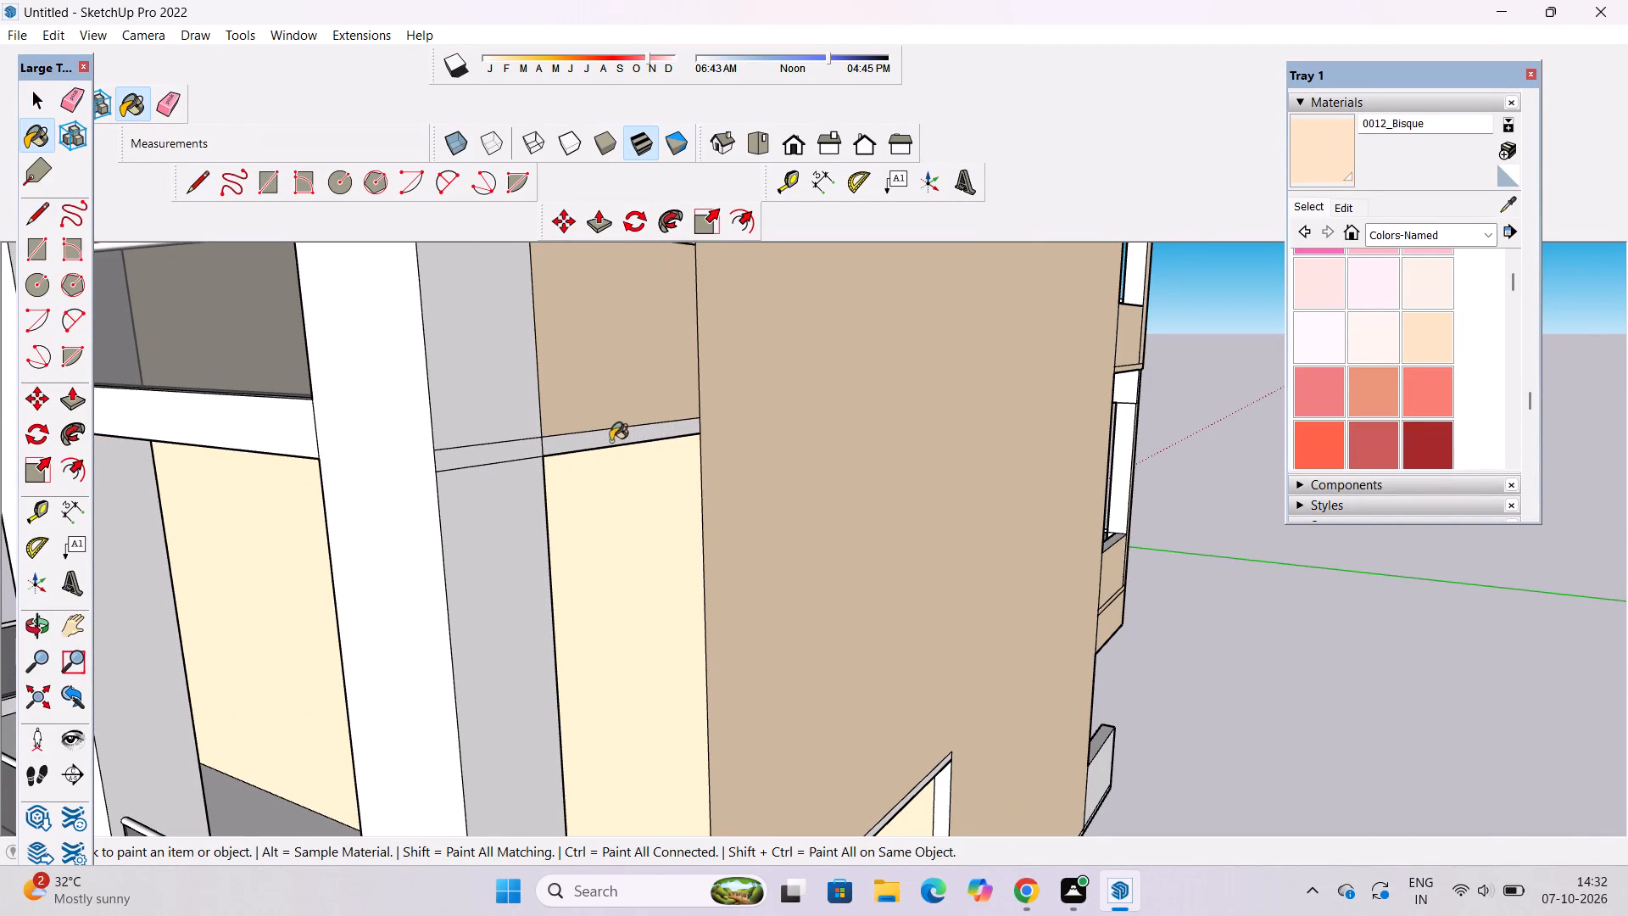
# Paint the lowest balcony's side parapet and the slab band above the ground-floor opening with 0012_Bisque.
pyautogui.scroll(-15, 487, 401)
pyautogui.scroll(5, 505, 607)
pyautogui.click(531, 532)
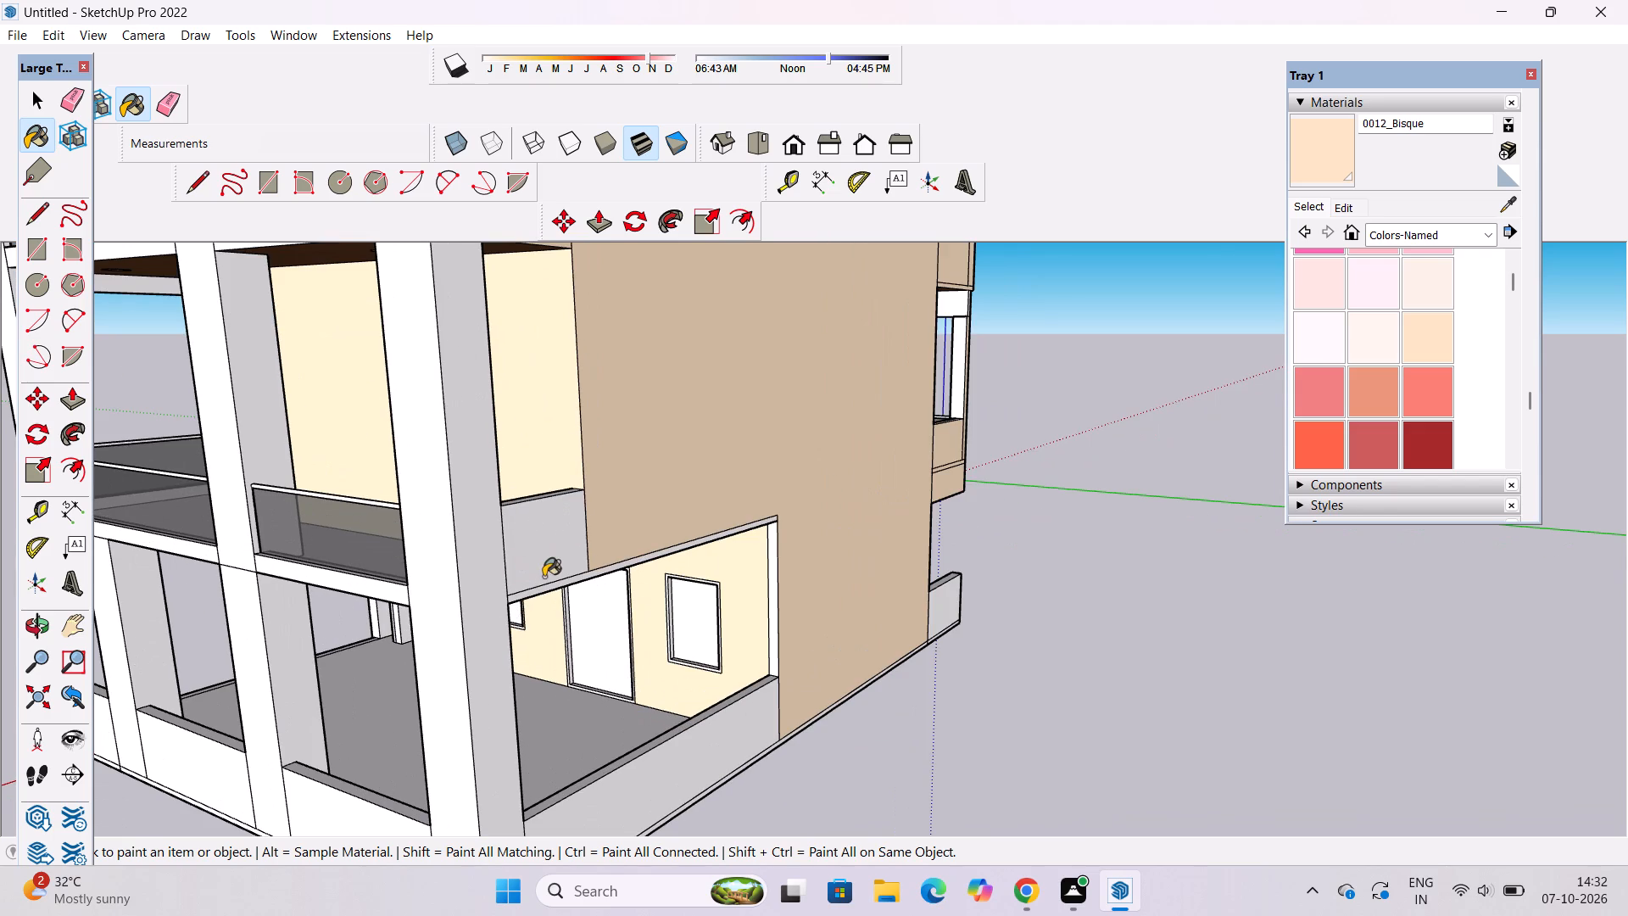
pyautogui.click(549, 589)
pyautogui.scroll(6, 574, 572)
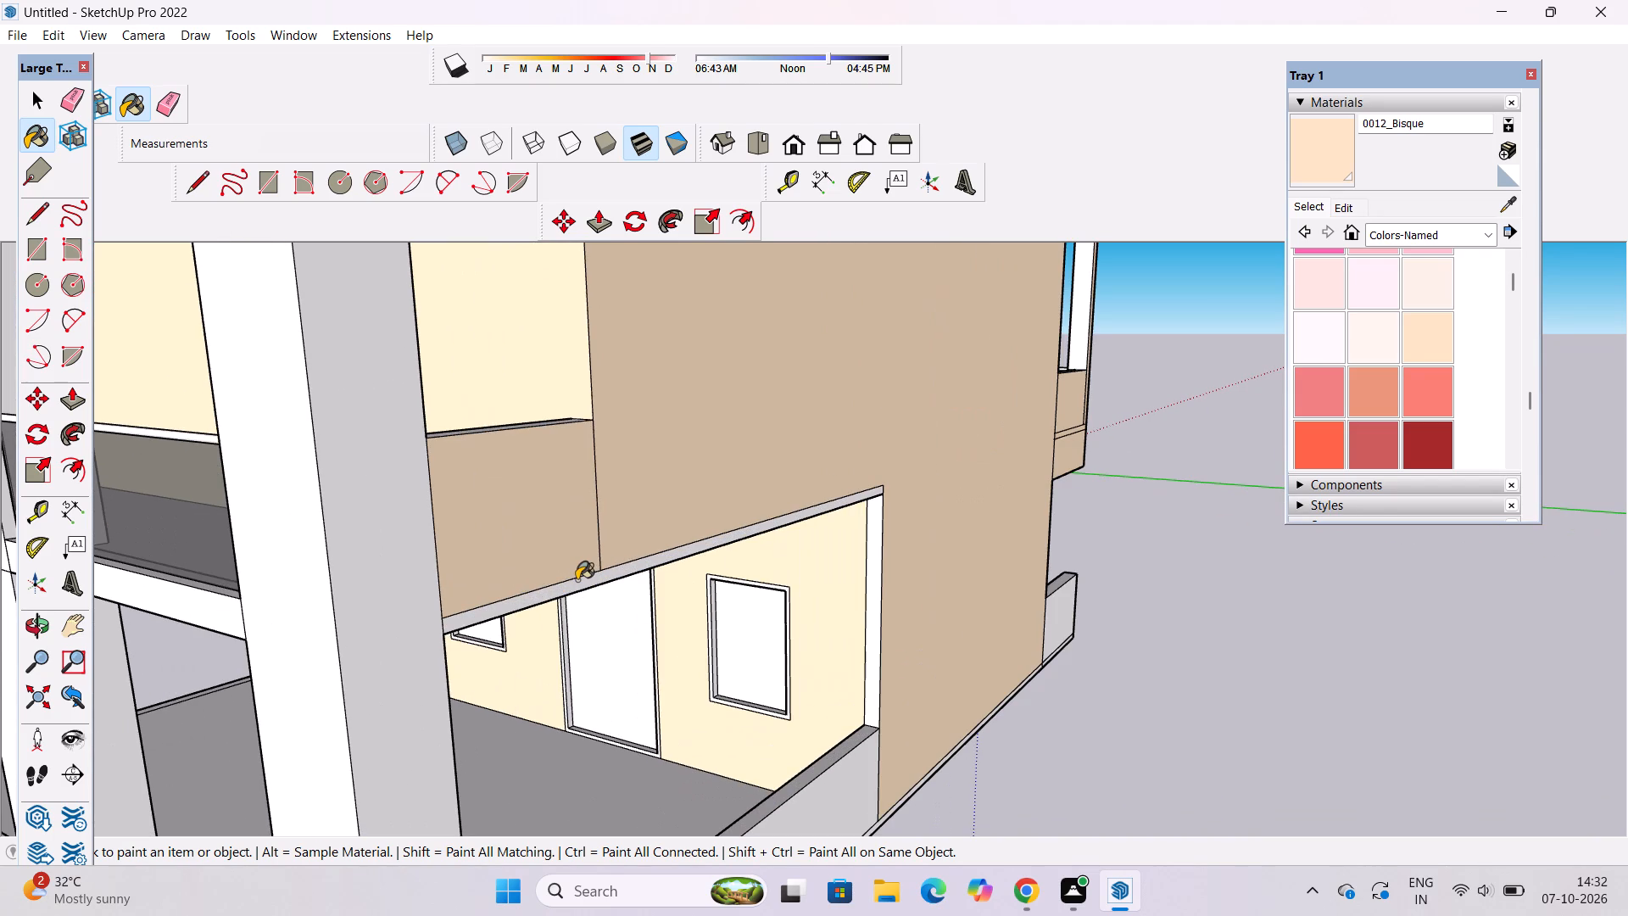
pyautogui.click(577, 584)
# Paint the inner vertical edge of the ground-floor side opening with 0012_Bisque.
pyautogui.scroll(-5, 641, 515)
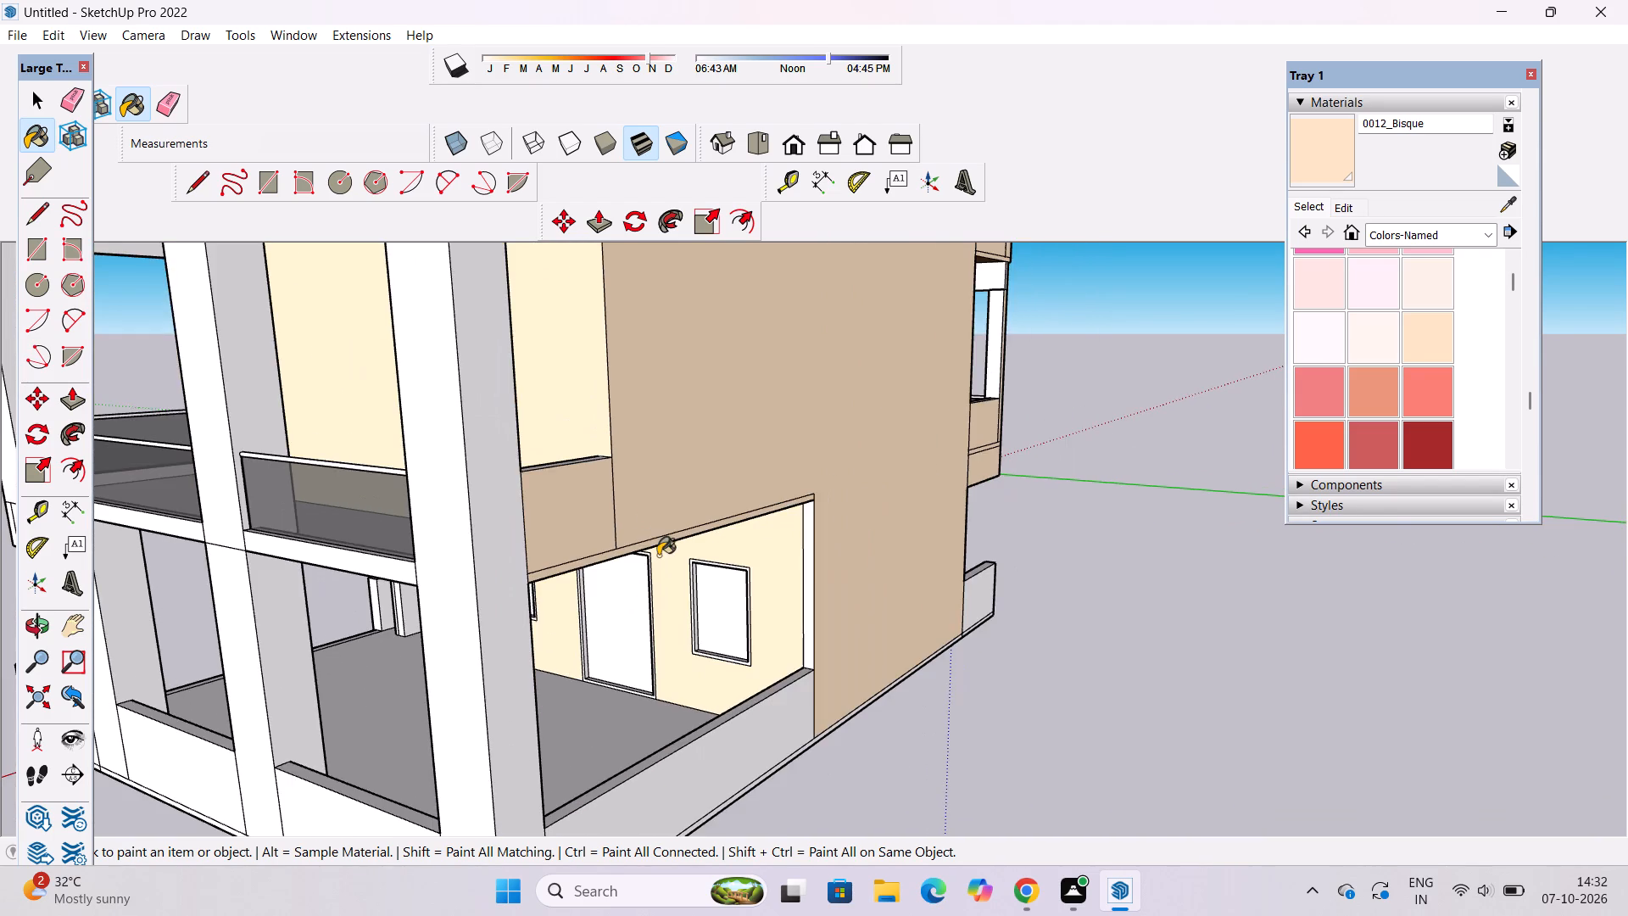
pyautogui.scroll(-6, 658, 556)
pyautogui.scroll(11, 679, 603)
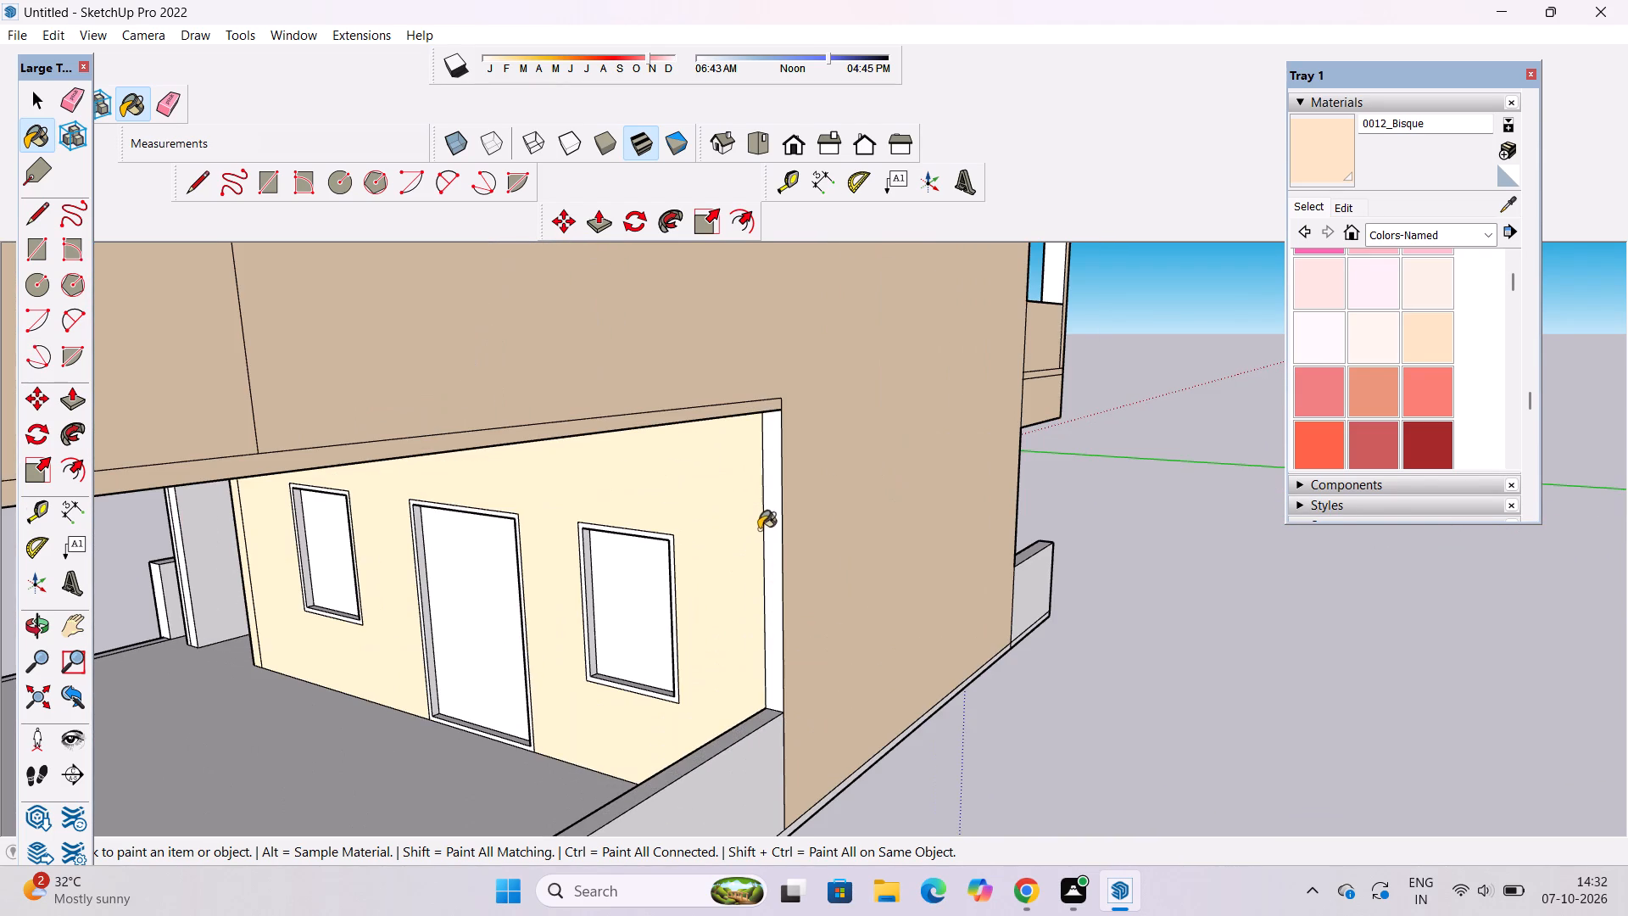
pyautogui.click(772, 505)
# Examine the building's exterior around to the opposite corner, with its white window walls, ledges and balconies.
pyautogui.scroll(-9, 321, 647)
pyautogui.scroll(7, 683, 612)
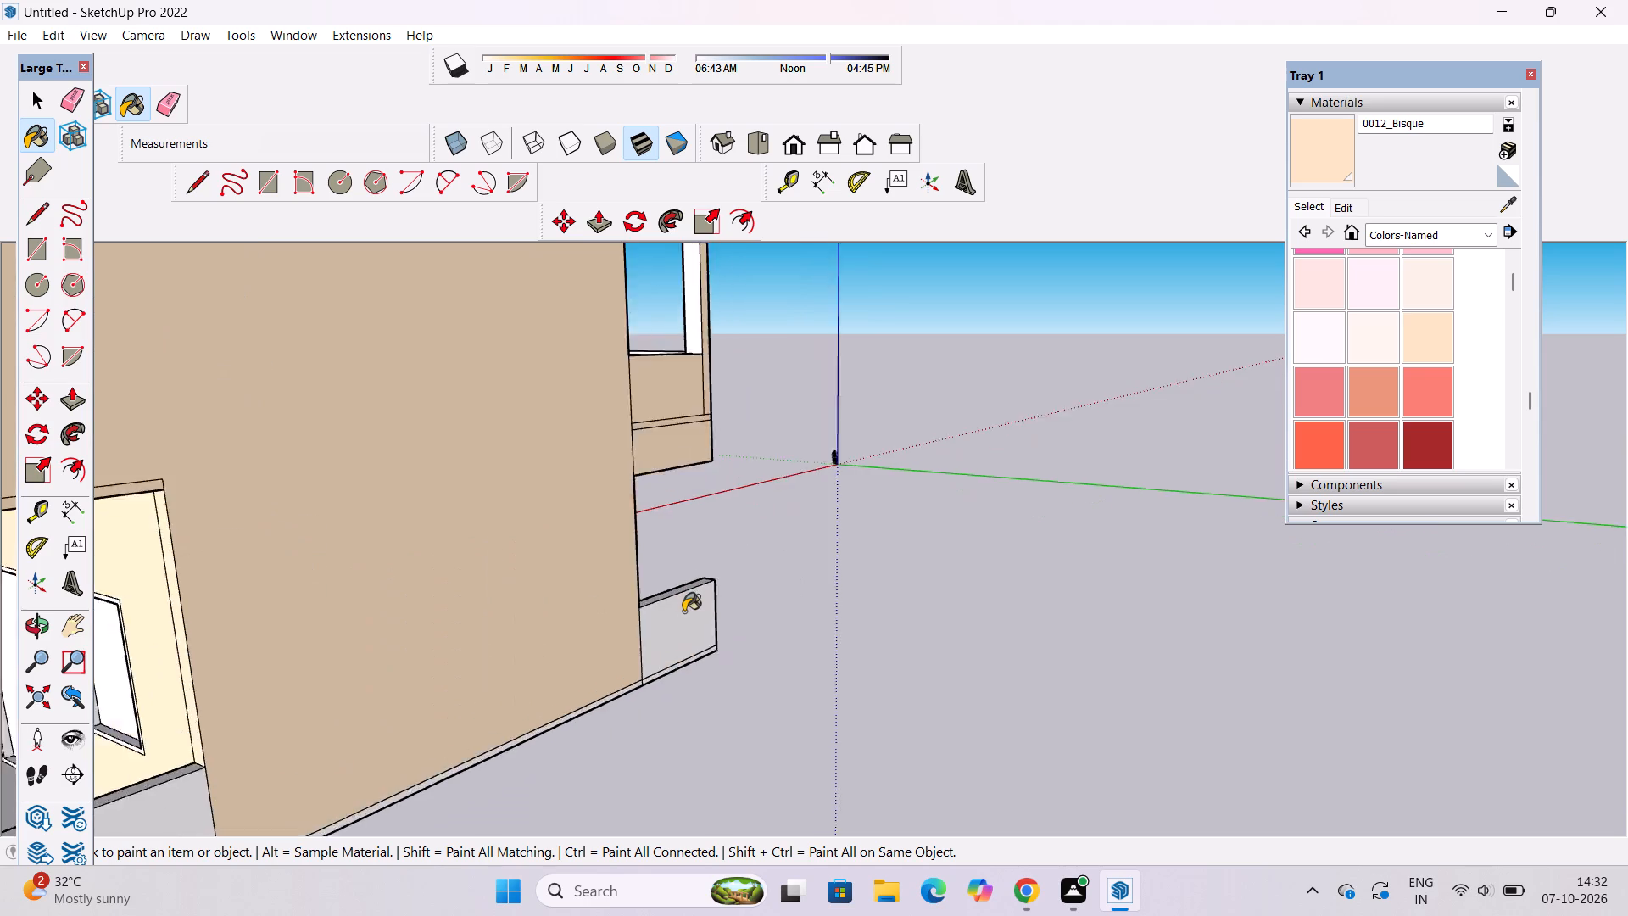
pyautogui.scroll(2, 683, 612)
pyautogui.scroll(-9, 755, 659)
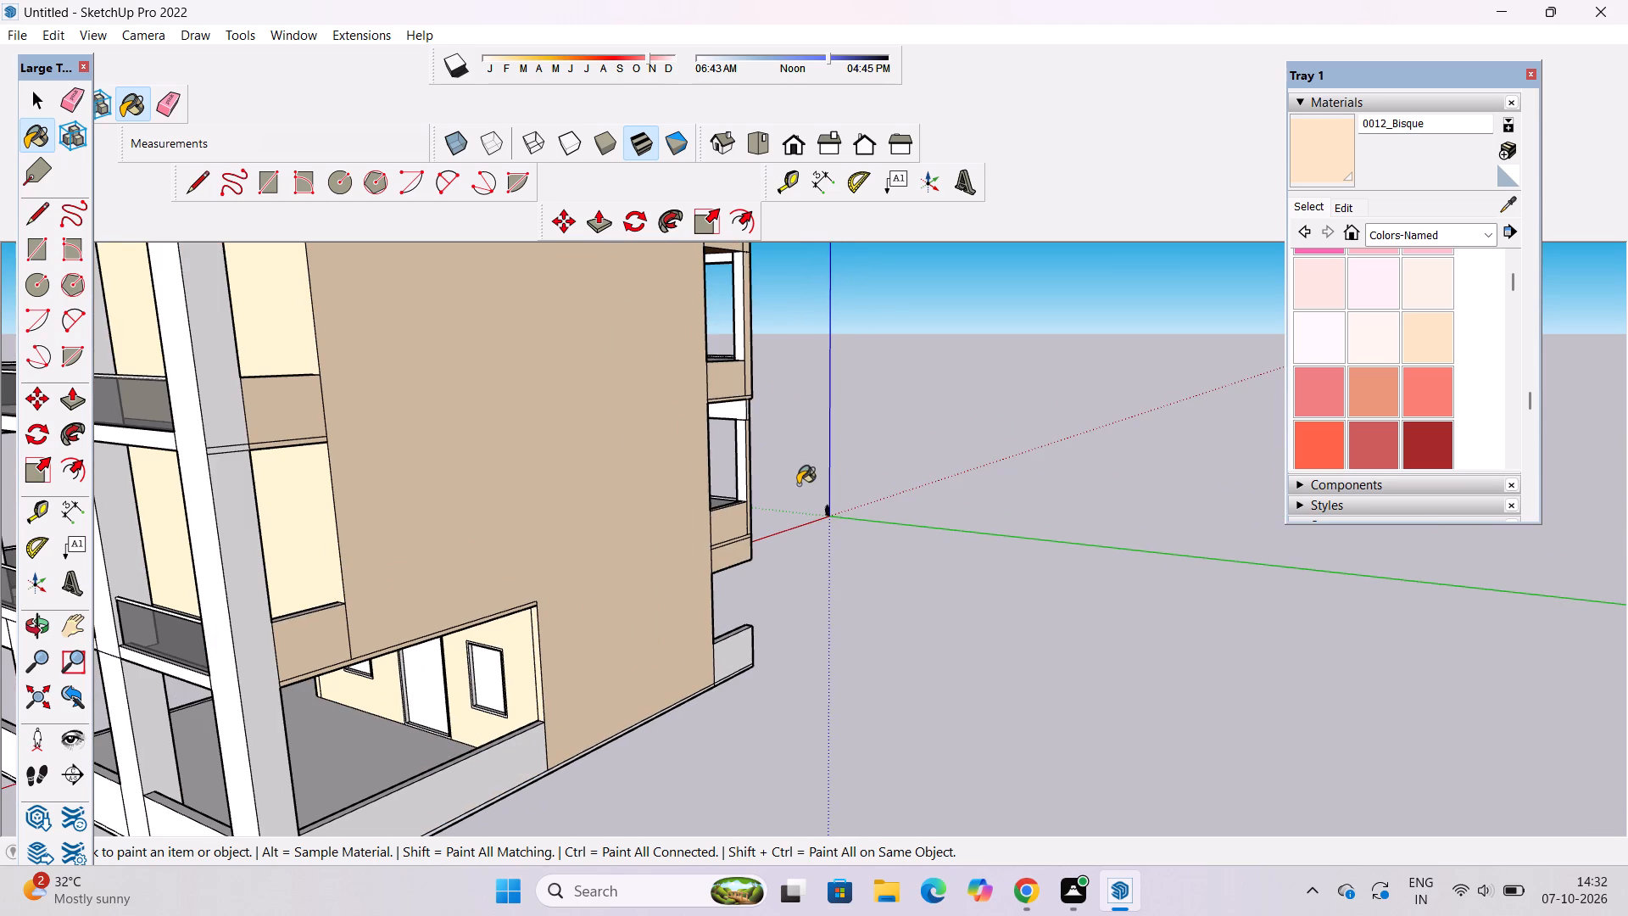
pyautogui.press('o')
pyautogui.moveTo(834, 634); pyautogui.dragTo(415, 503)
pyautogui.scroll(8, 923, 431)
pyautogui.moveTo(817, 522); pyautogui.dragTo(836, 542)
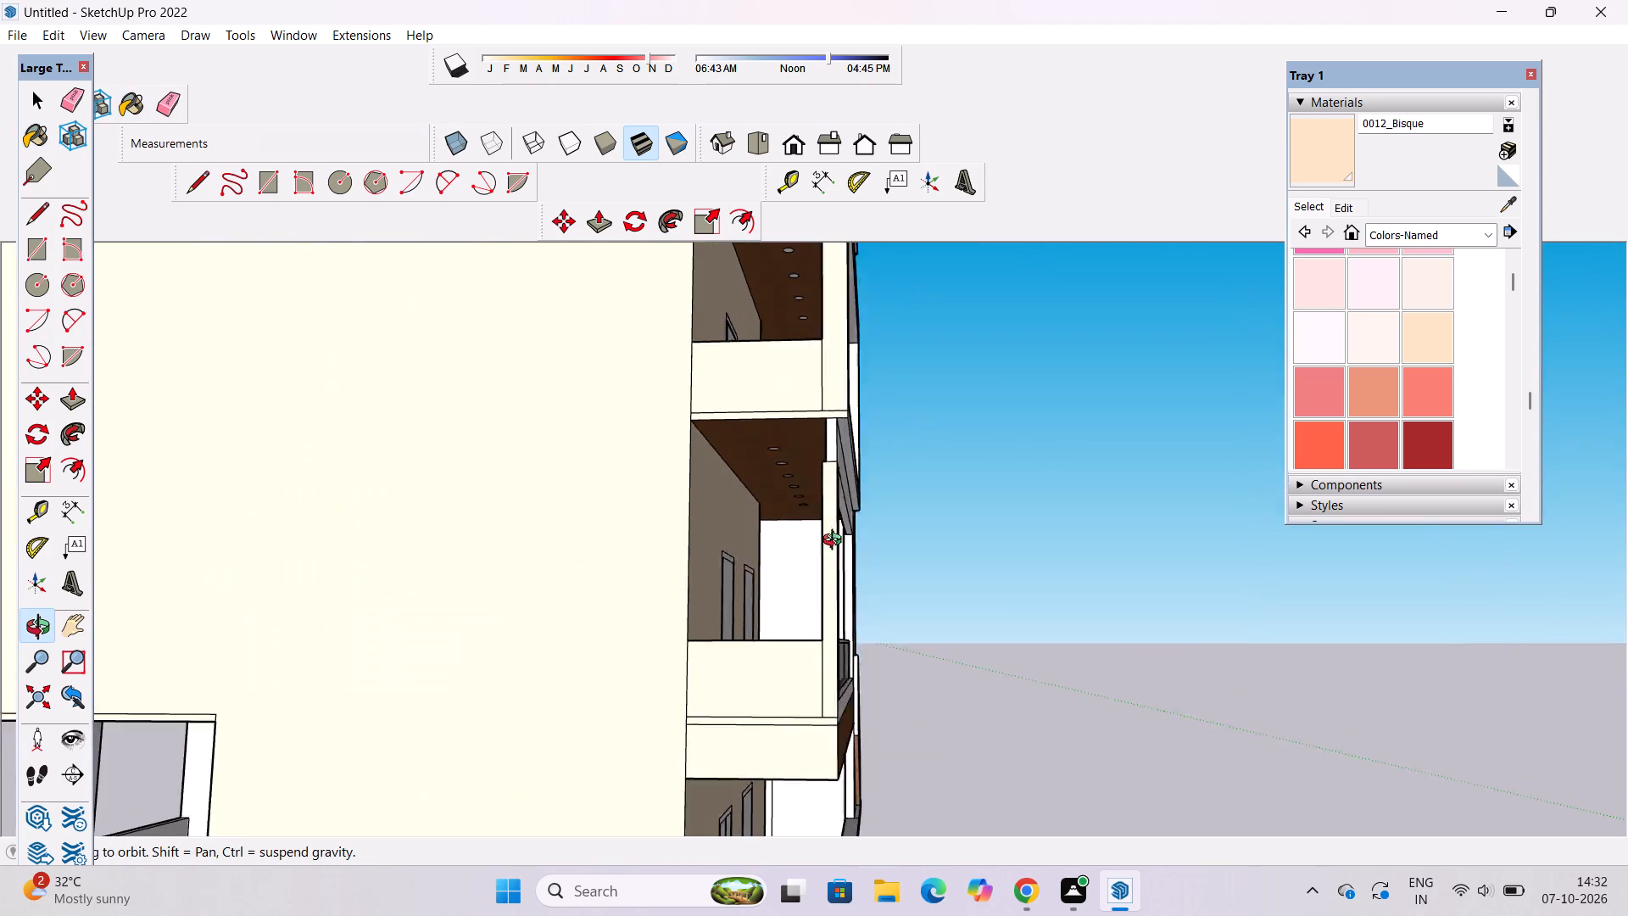
pyautogui.moveTo(836, 542); pyautogui.dragTo(984, 609)
pyautogui.scroll(-2, 1000, 599)
pyautogui.keyDown('shift'); pyautogui.moveTo(996, 582); pyautogui.dragTo(755, 620); pyautogui.keyUp('shift')
pyautogui.moveTo(807, 634); pyautogui.dragTo(303, 618)
pyautogui.moveTo(1123, 516); pyautogui.dragTo(538, 512)
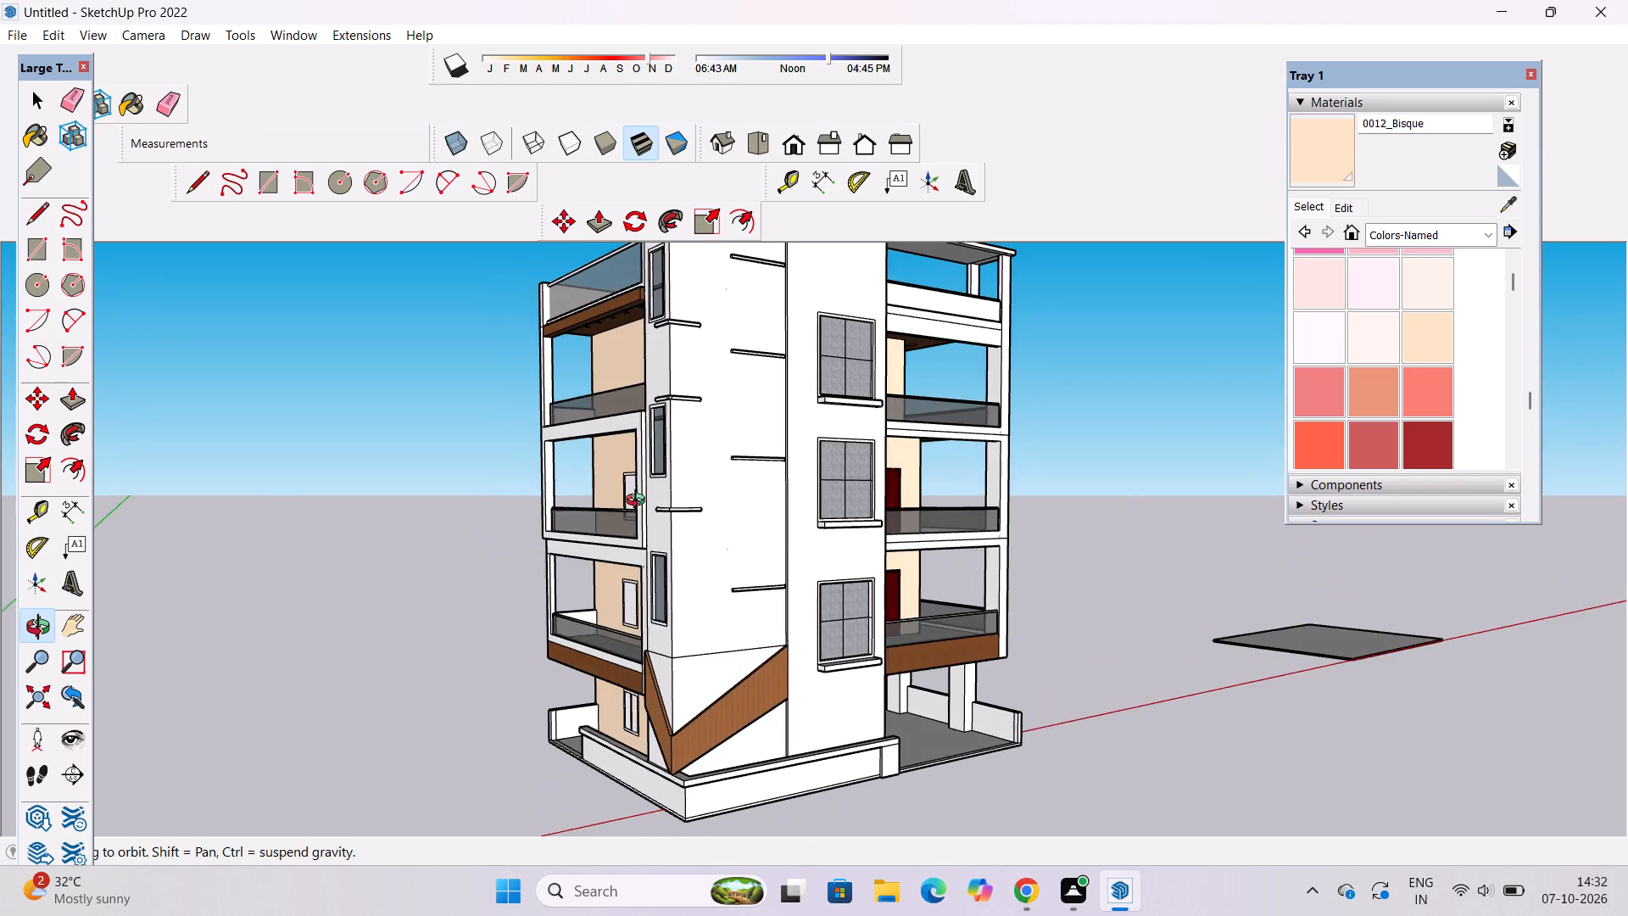
pyautogui.scroll(-4, 639, 502)
pyautogui.moveTo(728, 504); pyautogui.dragTo(605, 537)
pyautogui.keyDown('shift'); pyautogui.moveTo(666, 520); pyautogui.dragTo(734, 551); pyautogui.keyUp('shift')
pyautogui.moveTo(719, 647); pyautogui.dragTo(806, 589)
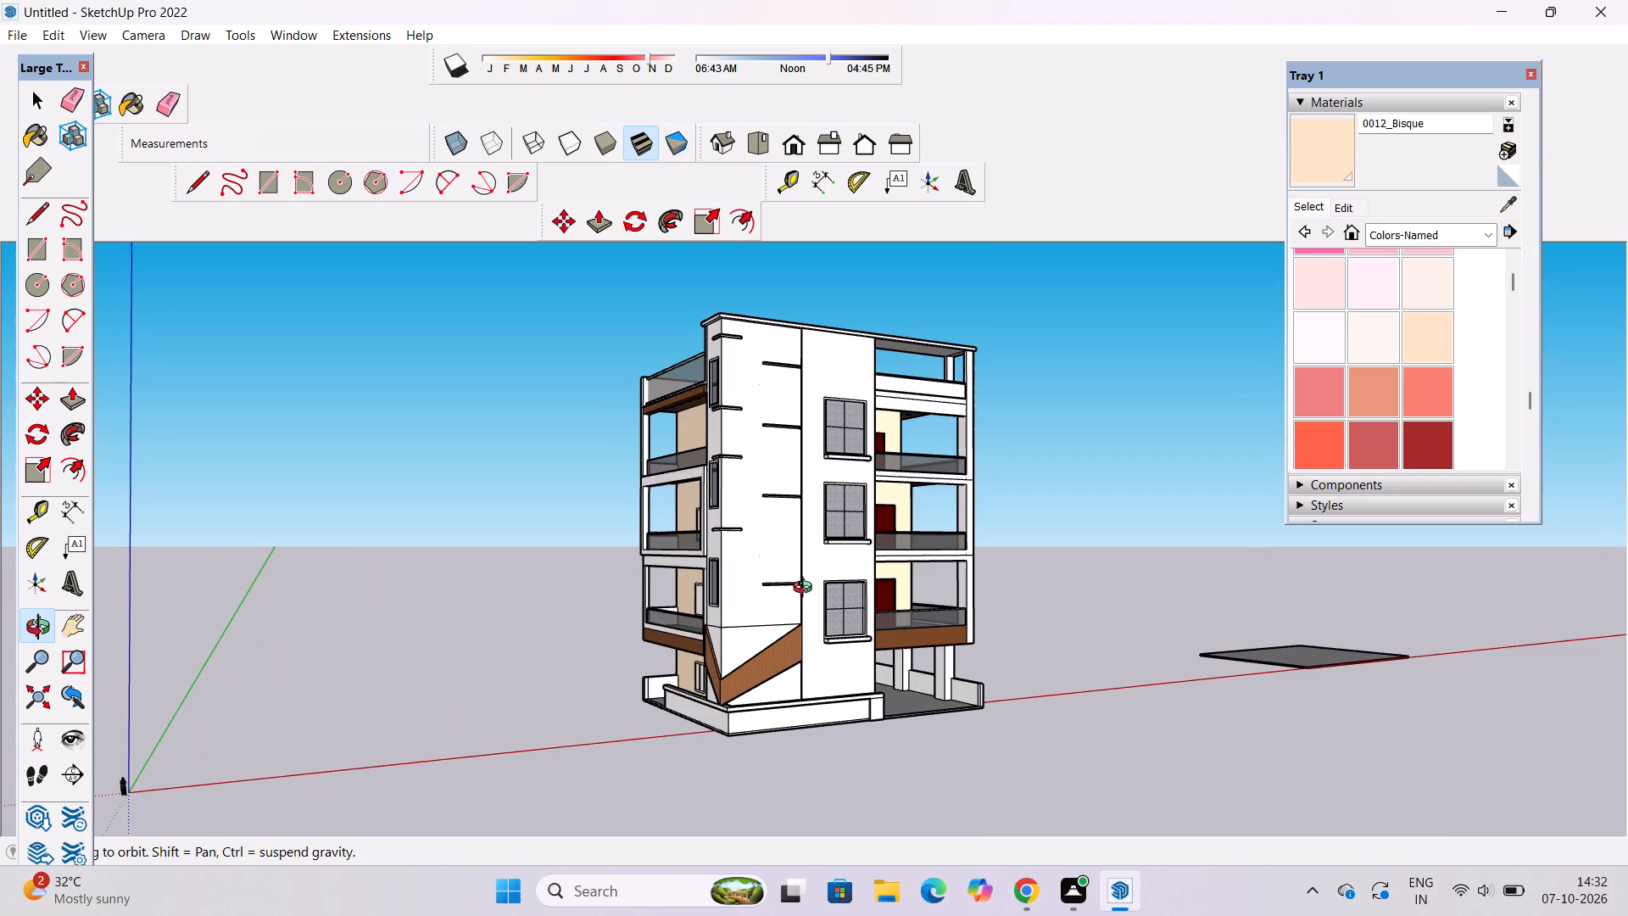
pyautogui.scroll(-1, 817, 559)
pyautogui.keyDown('shift'); pyautogui.moveTo(817, 559); pyautogui.dragTo(815, 567); pyautogui.keyUp('shift')
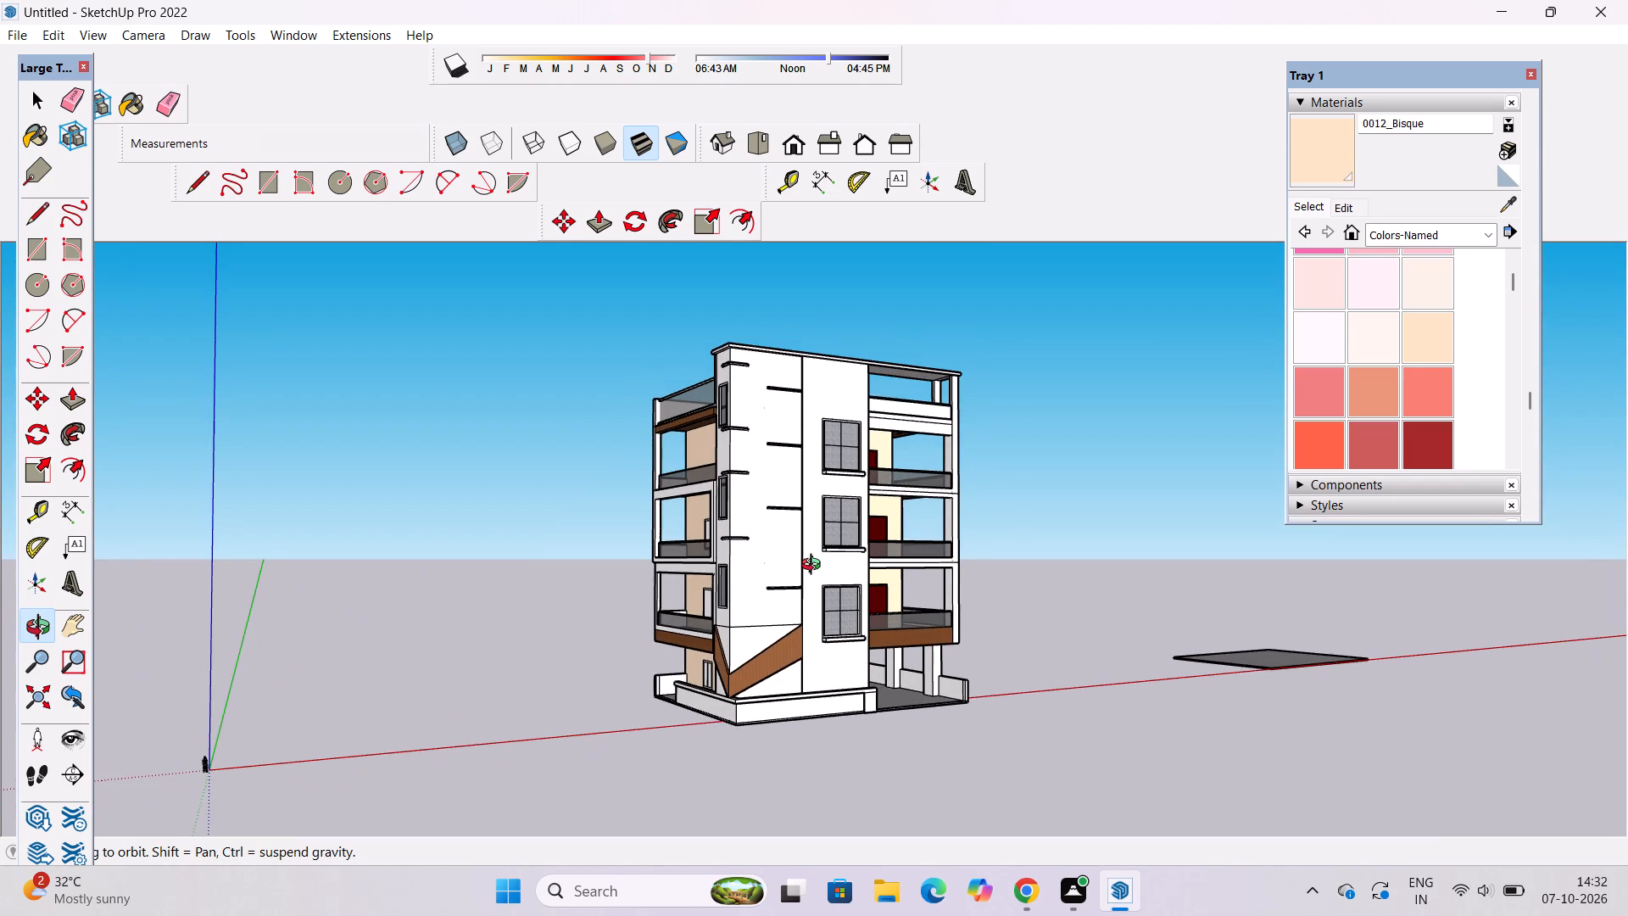
pyautogui.scroll(3, 815, 567)
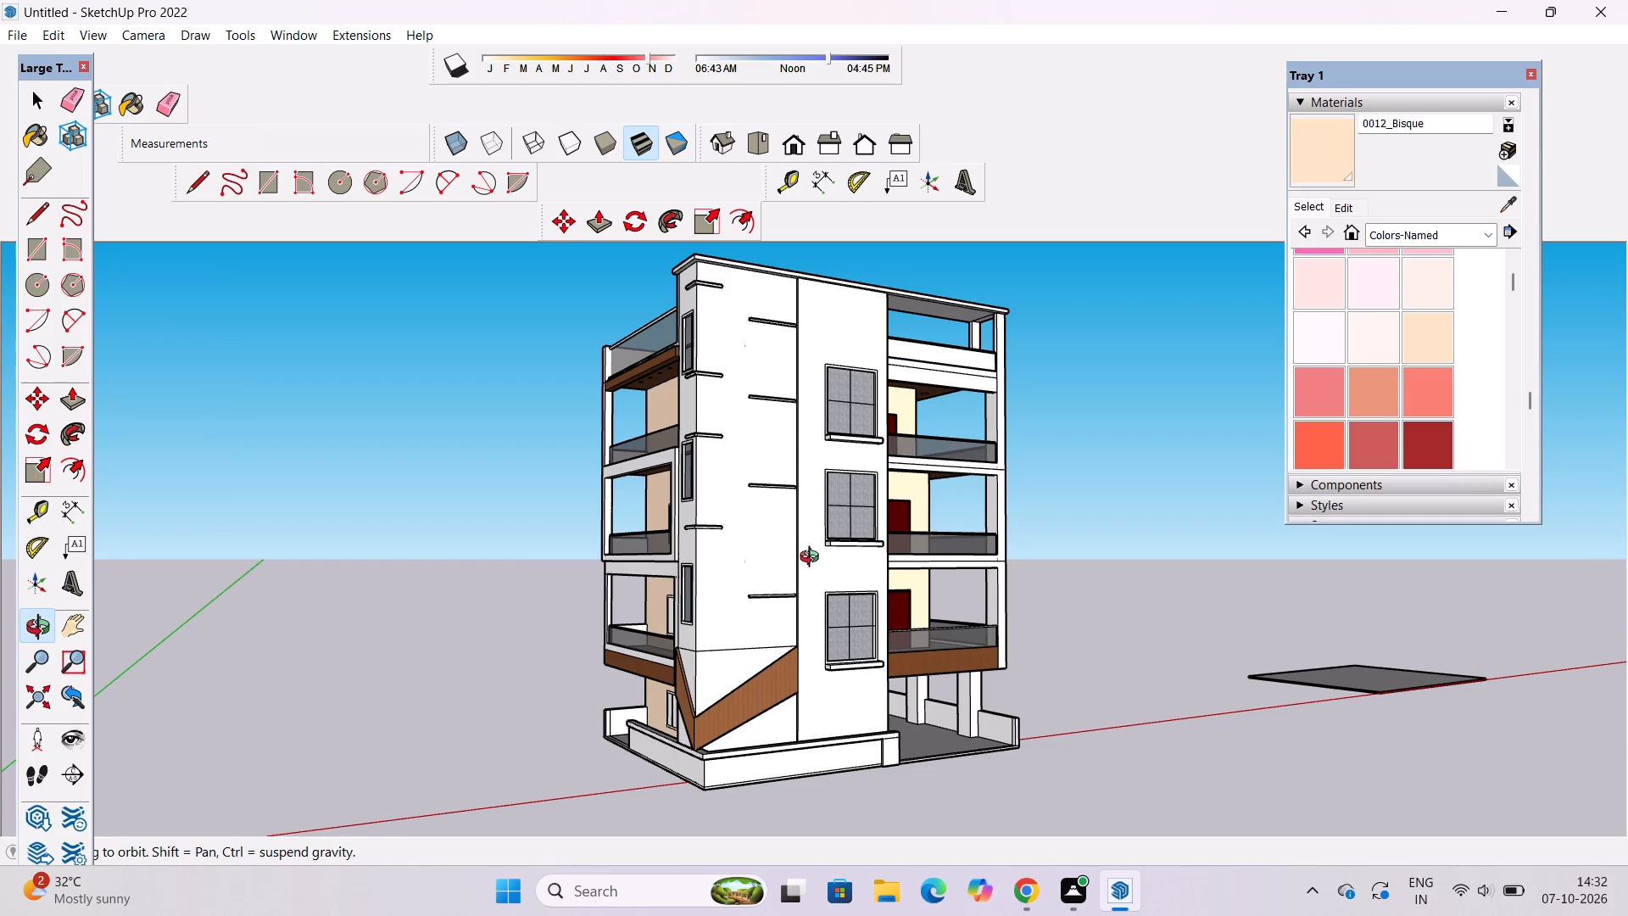
pyautogui.scroll(-5, 813, 559)
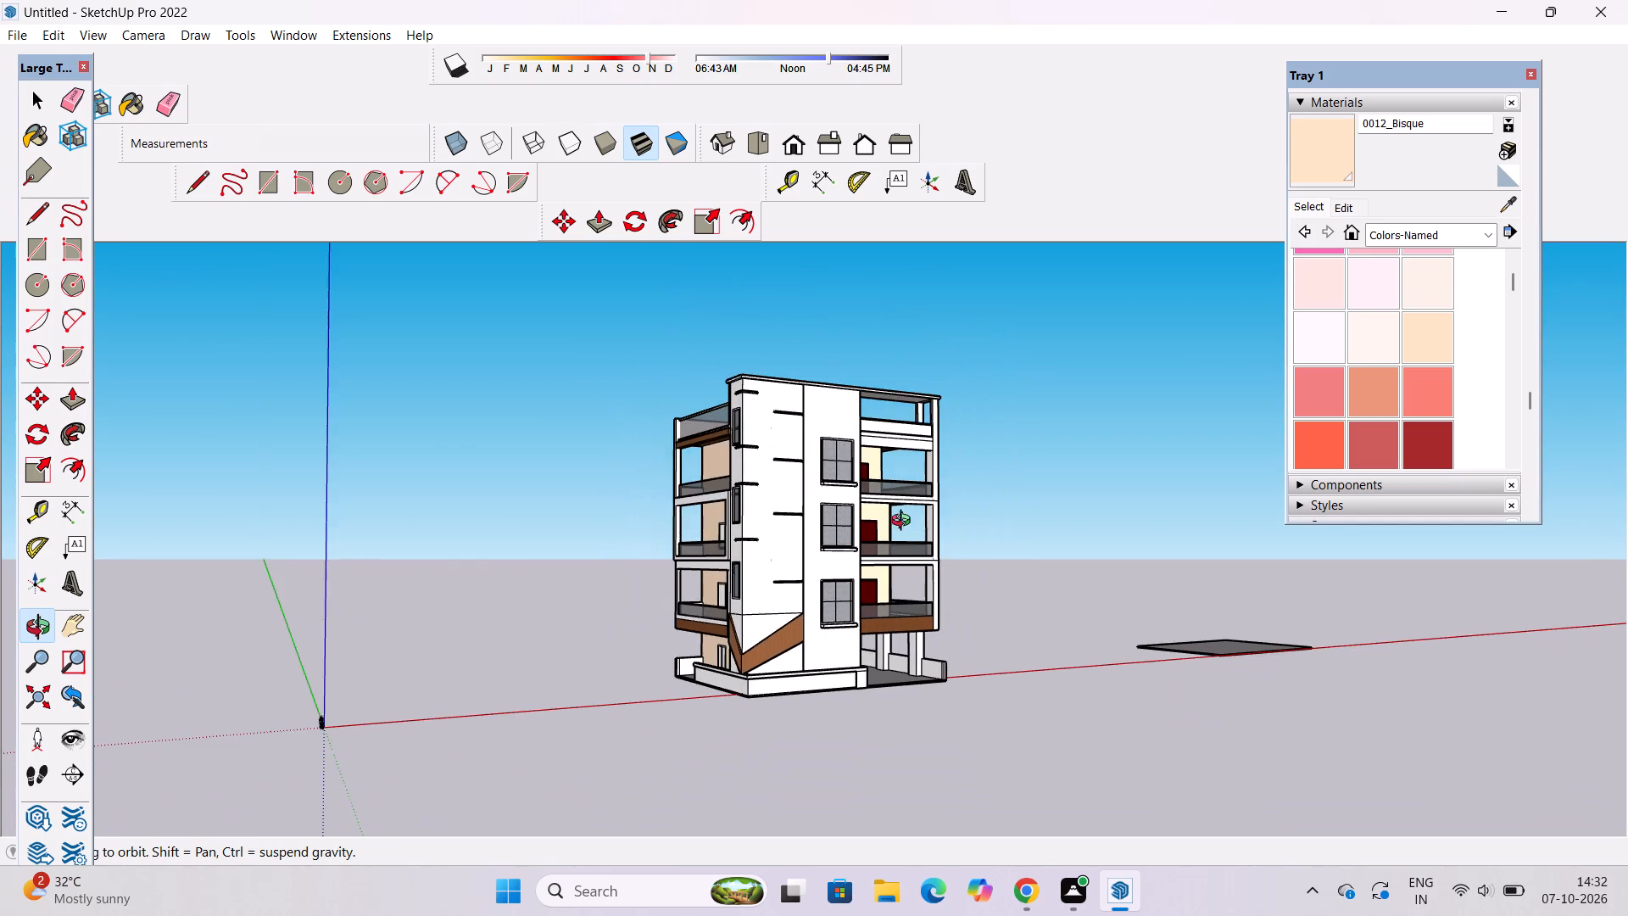
pyautogui.moveTo(889, 527); pyautogui.dragTo(838, 550)
pyautogui.scroll(4, 838, 554)
pyautogui.keyDown('shift'); pyautogui.moveTo(850, 588); pyautogui.dragTo(819, 608); pyautogui.keyUp('shift')
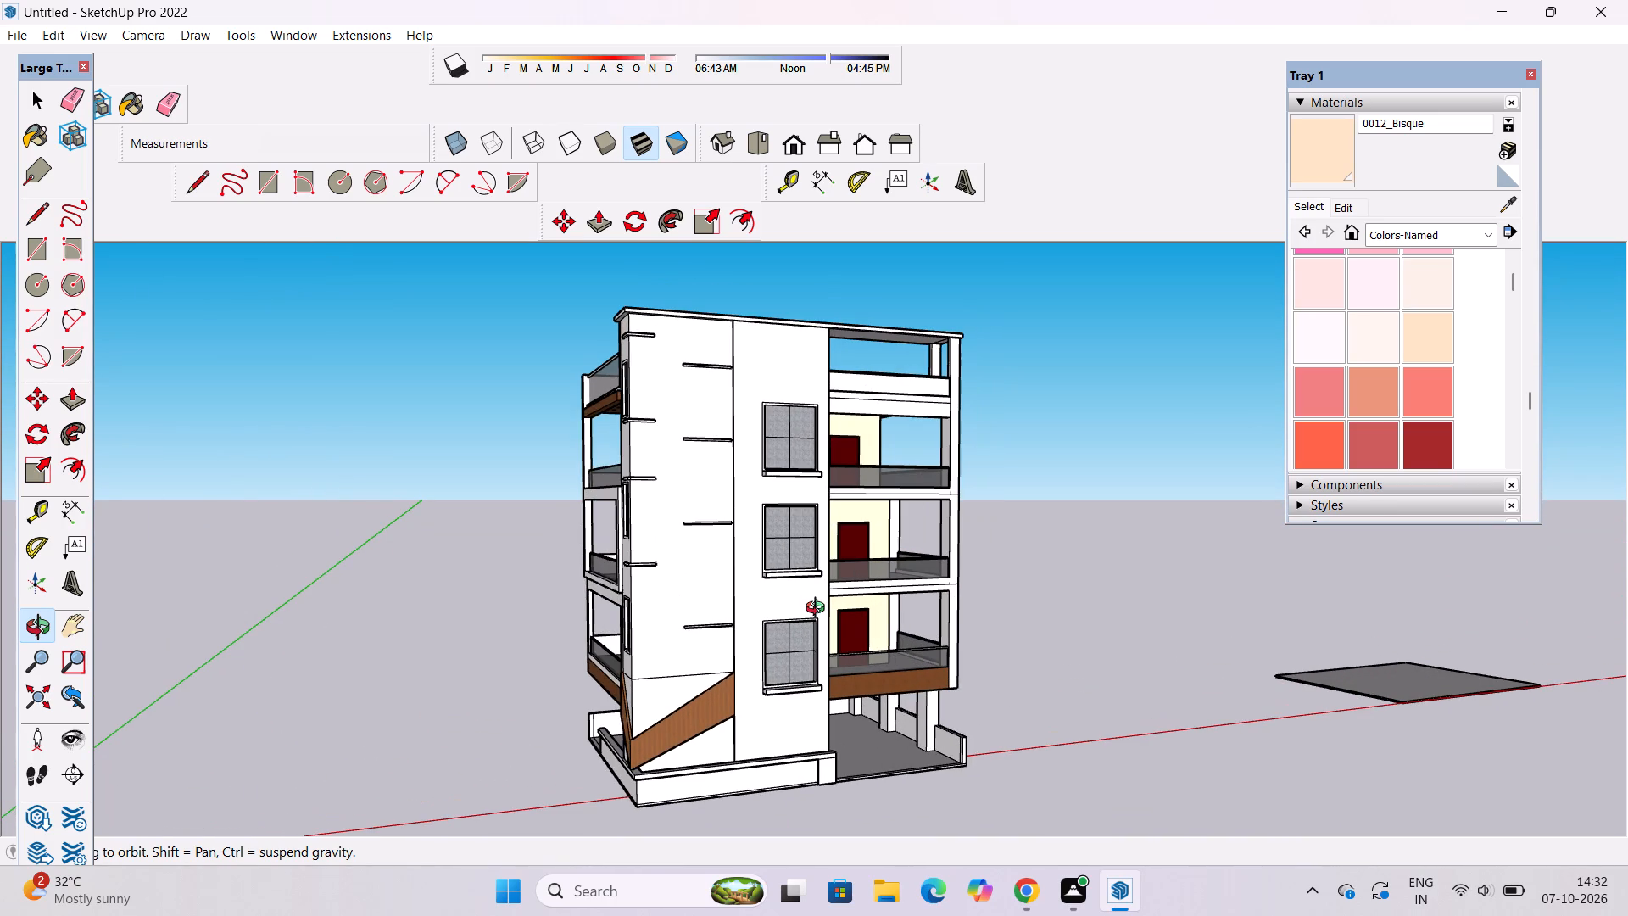
pyautogui.scroll(-1, 819, 610)
pyautogui.keyDown('shift'); pyautogui.moveTo(785, 626); pyautogui.dragTo(824, 590); pyautogui.keyUp('shift')
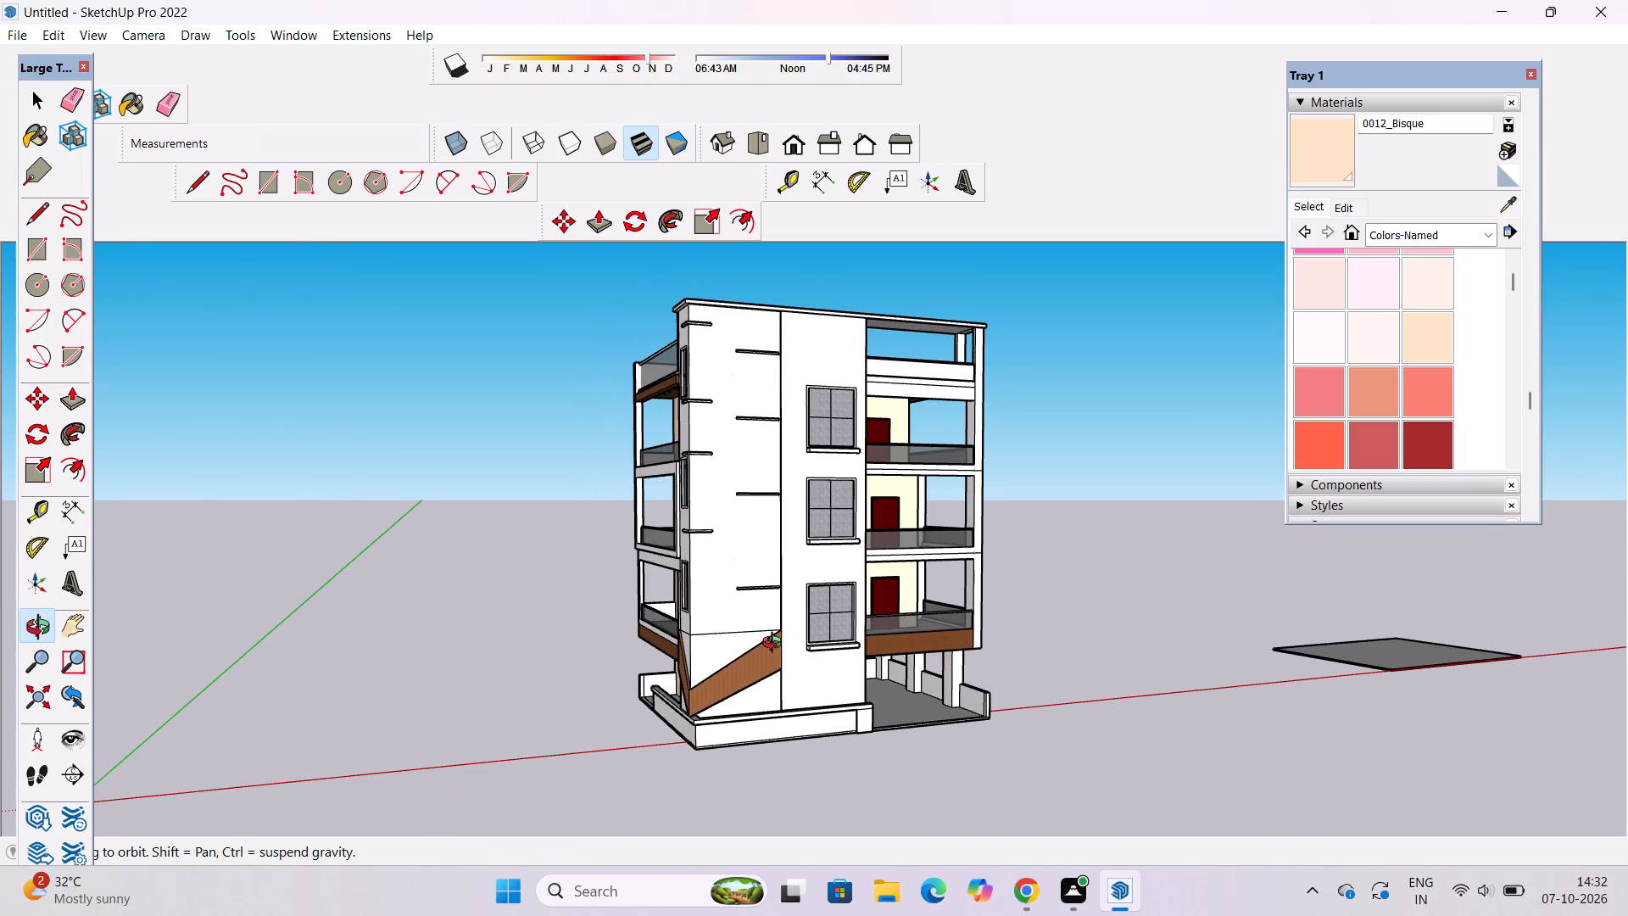
pyautogui.keyDown('shift'); pyautogui.moveTo(766, 631); pyautogui.dragTo(770, 640); pyautogui.keyUp('shift')
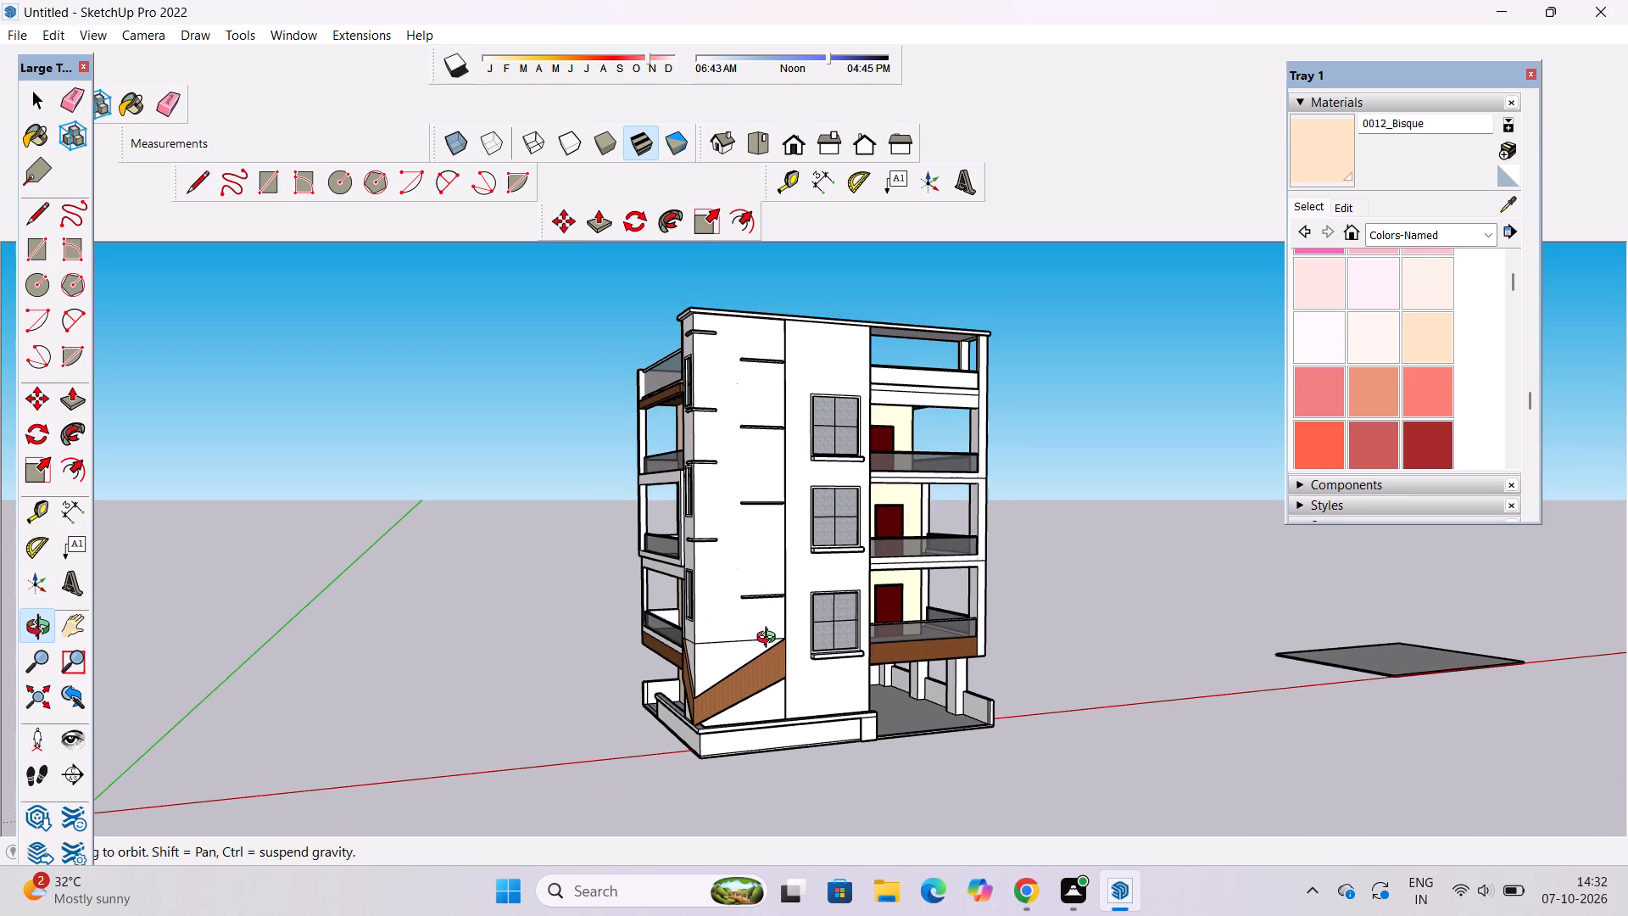
pyautogui.keyDown('shift'); pyautogui.moveTo(767, 644); pyautogui.dragTo(805, 576); pyautogui.keyUp('shift')
pyautogui.moveTo(757, 616); pyautogui.dragTo(1026, 541)
# Inspect the V-shaped wood cladding at the corner and the surrounding balconies up close, including from below.
pyautogui.scroll(2, 879, 550)
pyautogui.moveTo(877, 550); pyautogui.dragTo(669, 725)
pyautogui.scroll(5, 633, 553)
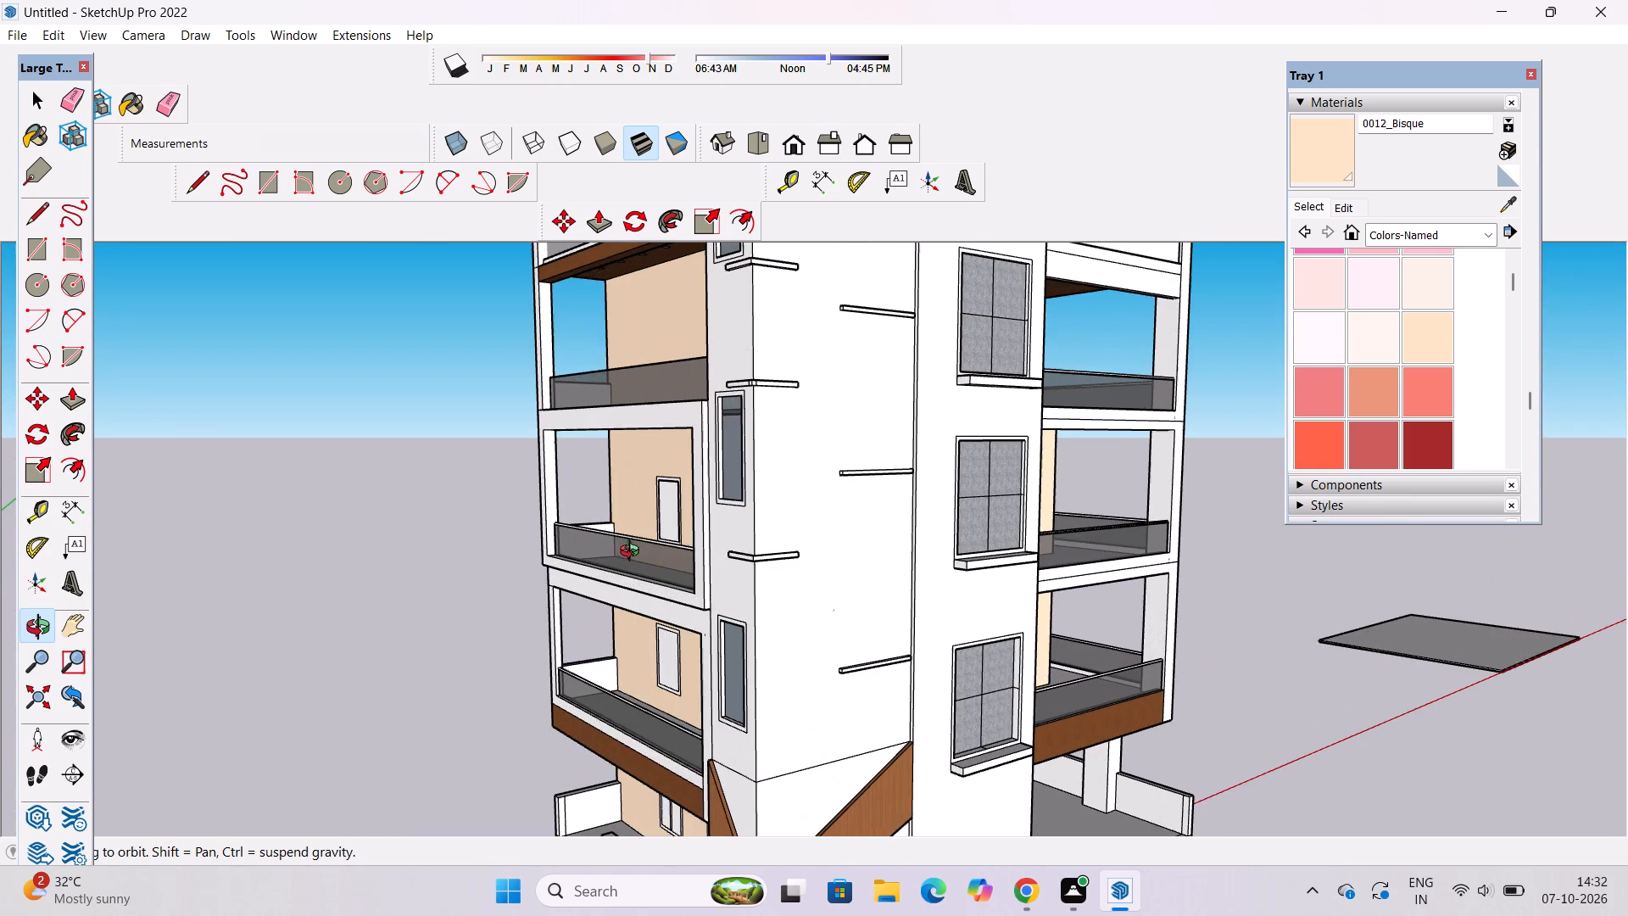
pyautogui.moveTo(644, 539); pyautogui.dragTo(664, 530)
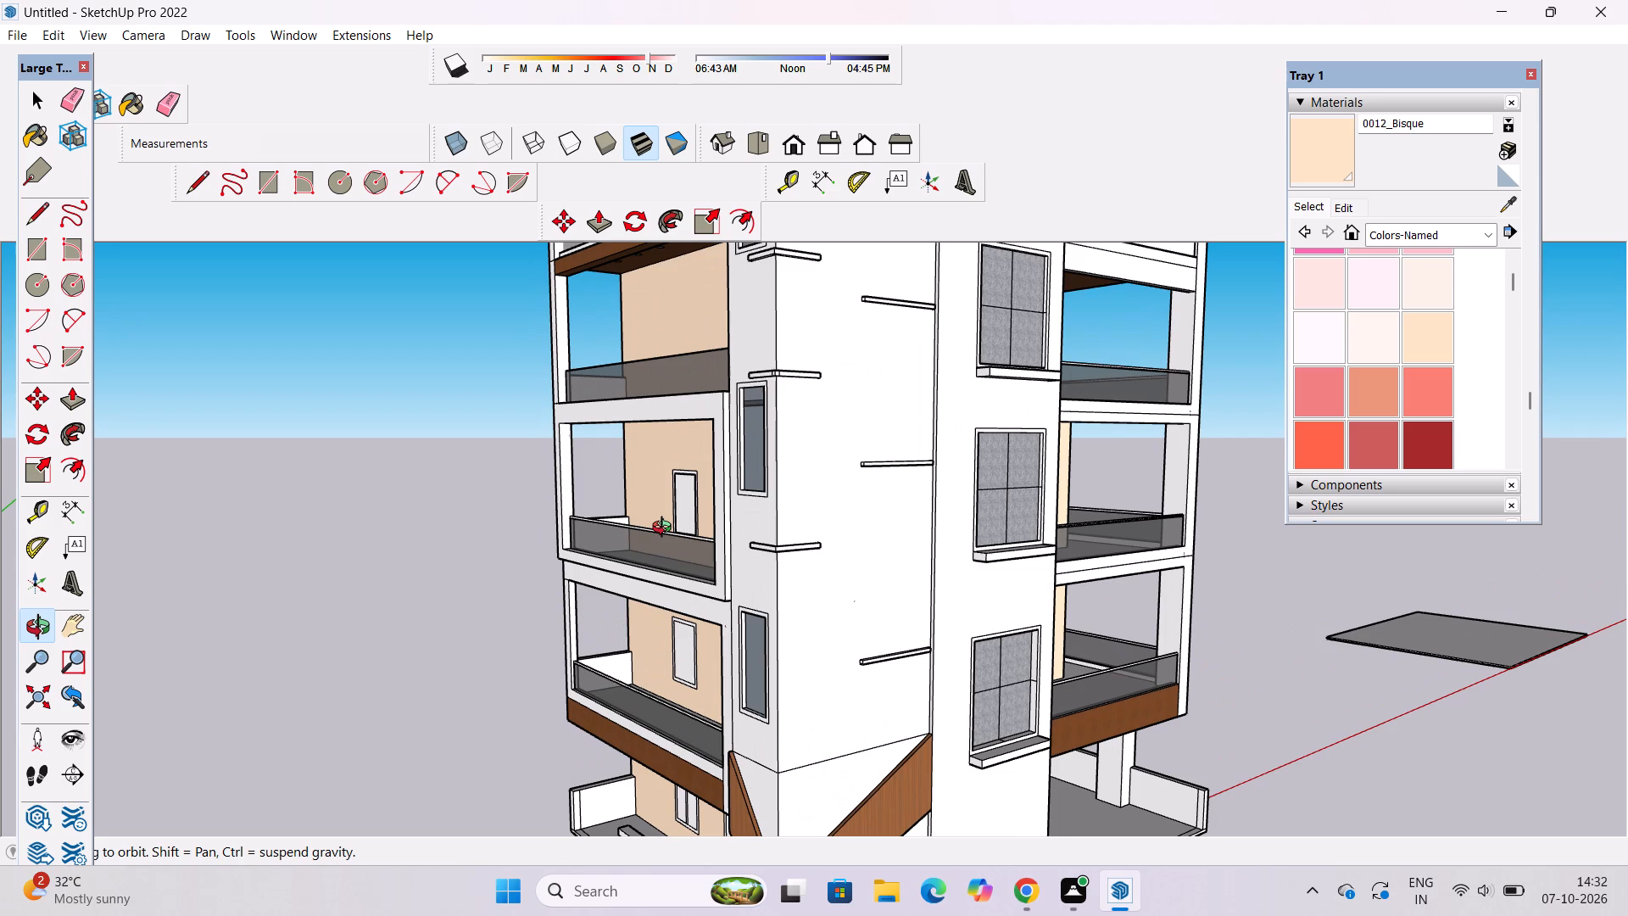
pyautogui.scroll(-5, 666, 529)
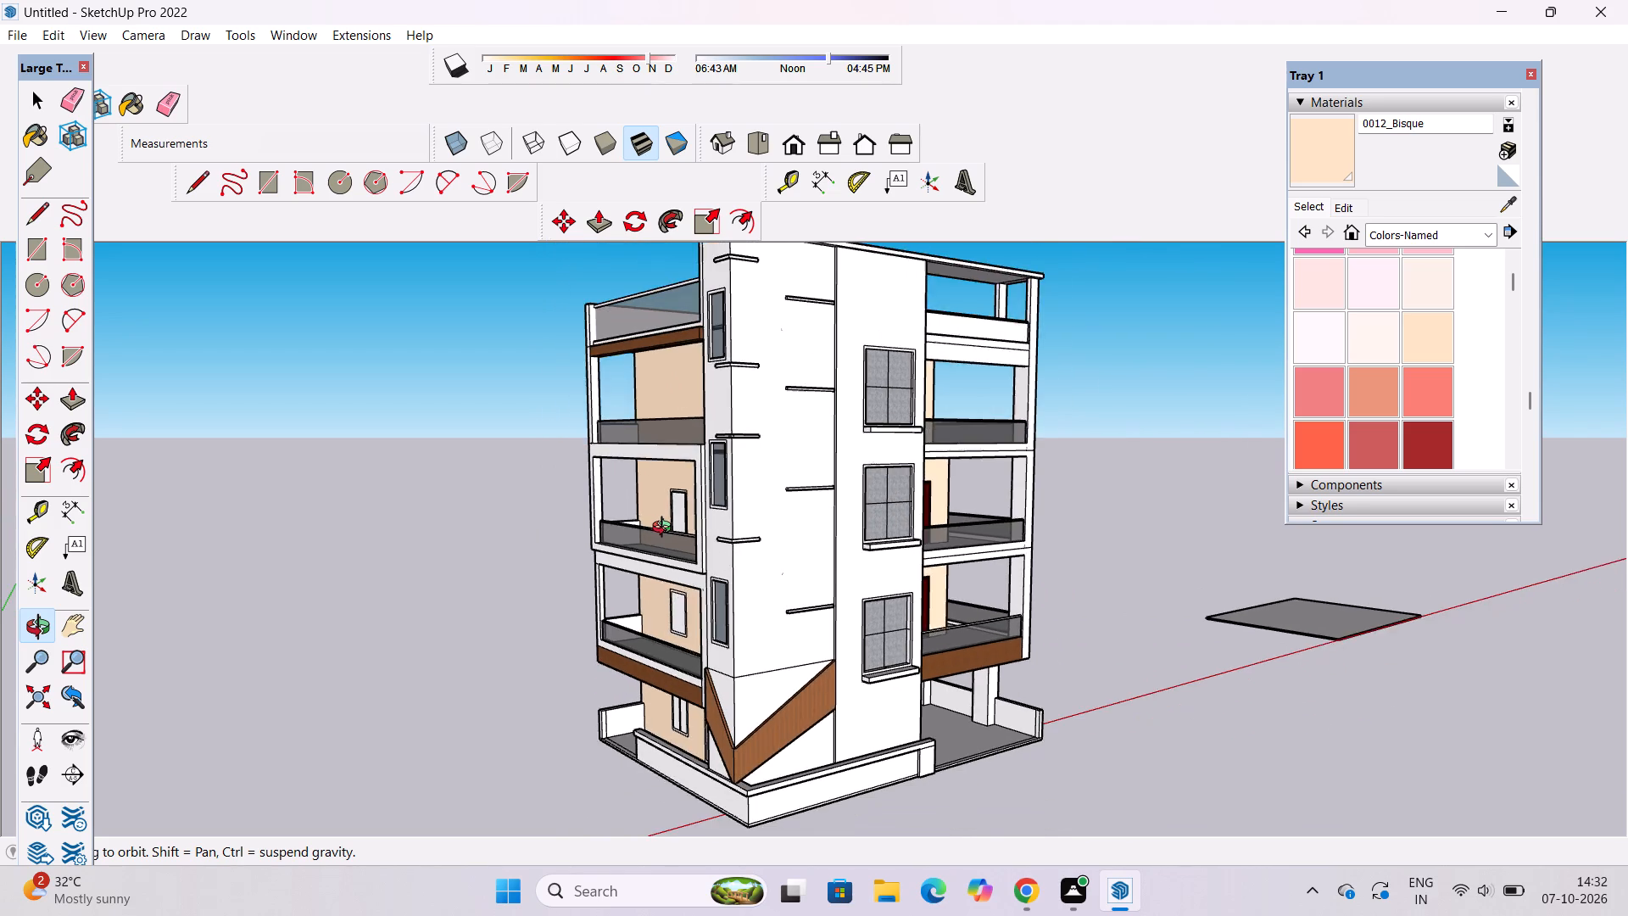
pyautogui.scroll(8, 673, 712)
pyautogui.keyDown('shift'); pyautogui.click(740, 668); pyautogui.keyUp('shift')
pyautogui.moveTo(721, 673); pyautogui.dragTo(747, 656)
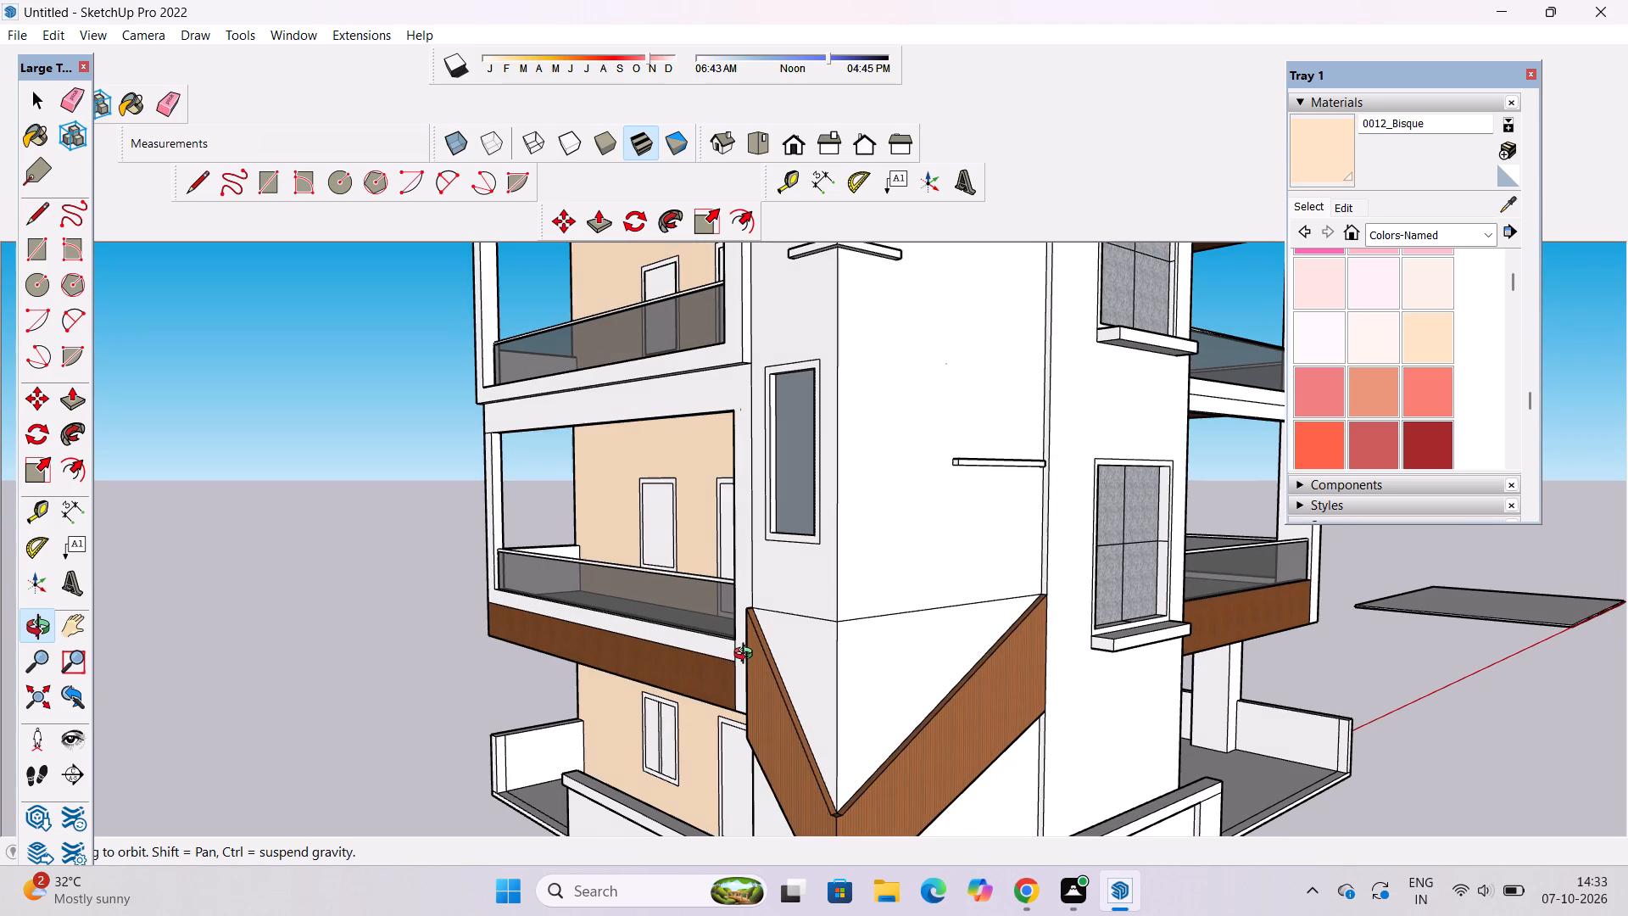
pyautogui.keyDown('shift'); pyautogui.moveTo(721, 666); pyautogui.dragTo(740, 638); pyautogui.keyUp('shift')
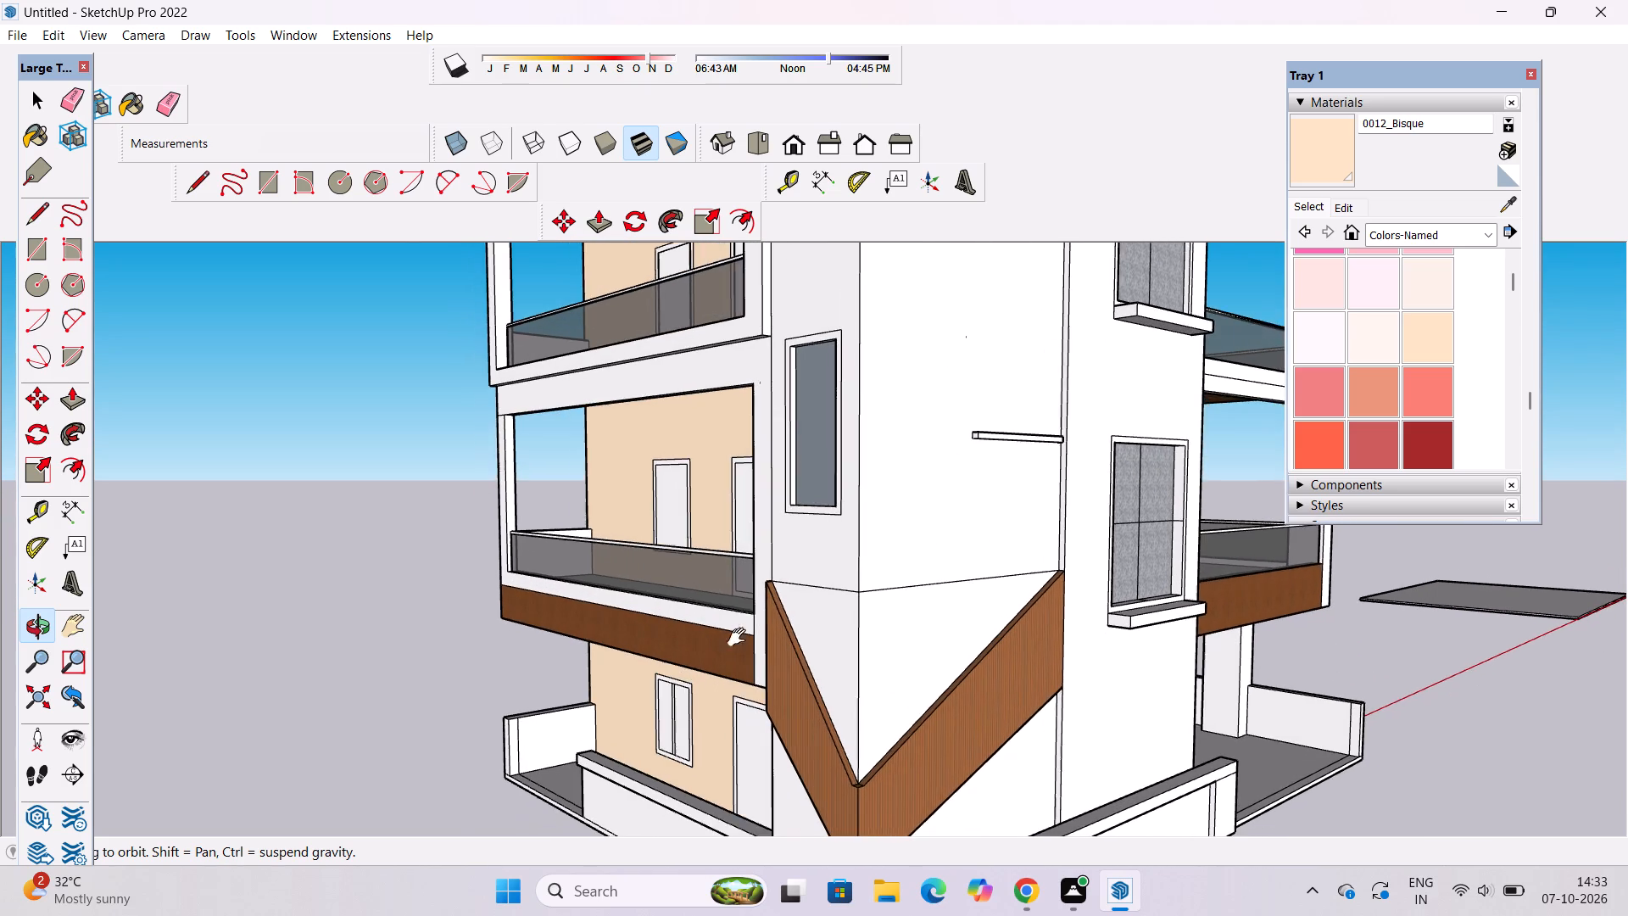
pyautogui.scroll(4, 737, 621)
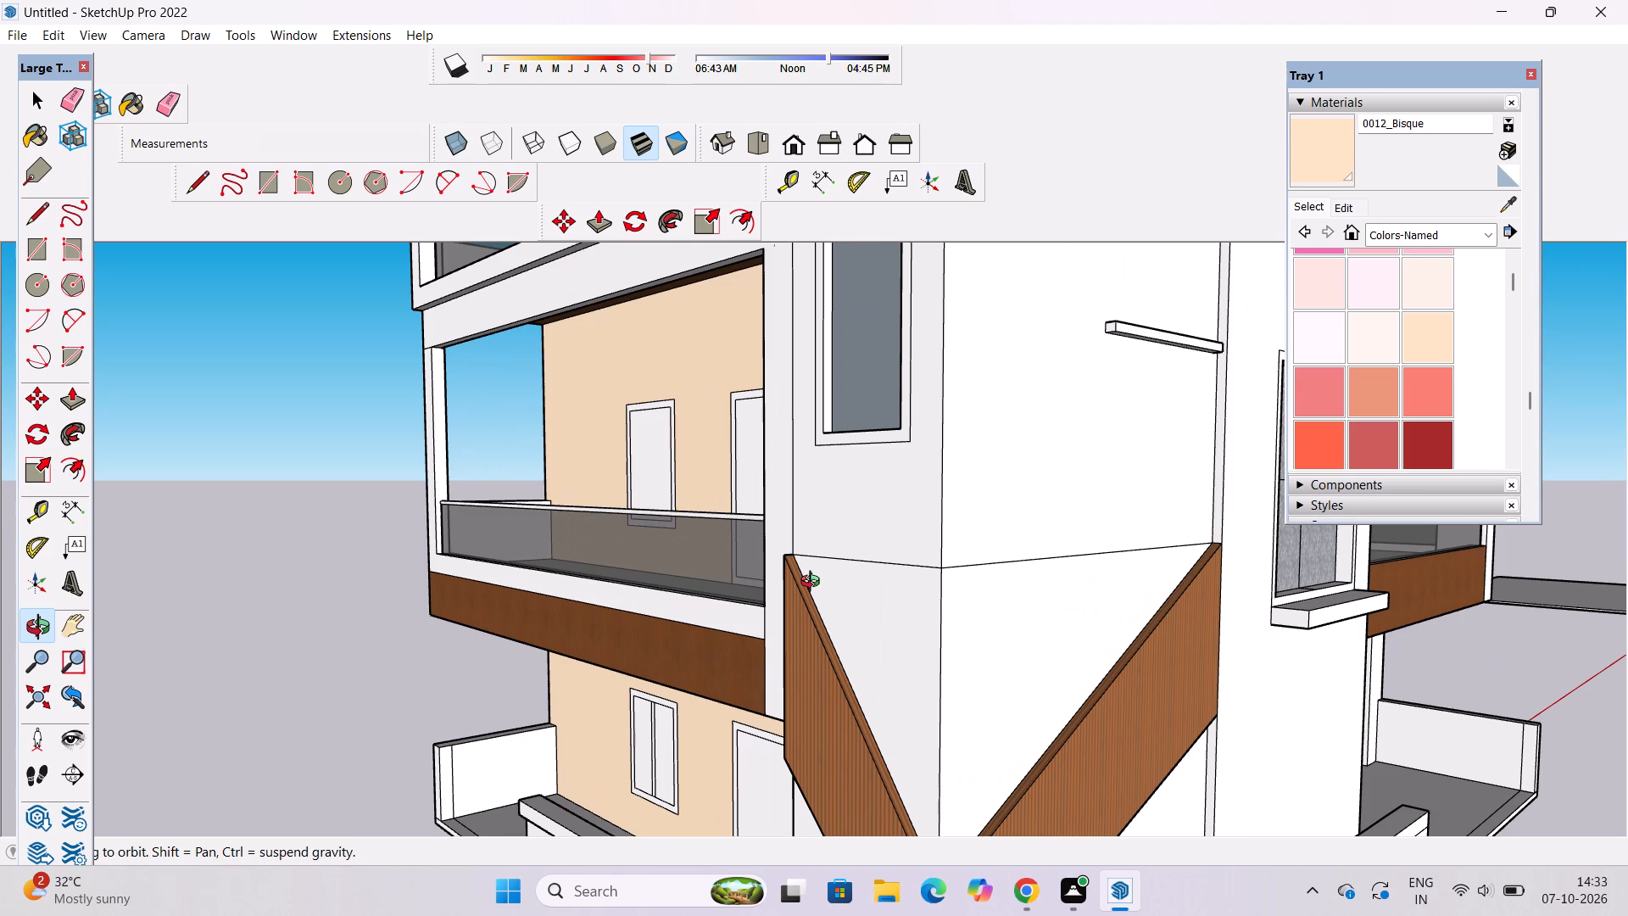
pyautogui.keyDown('shift'); pyautogui.moveTo(814, 584); pyautogui.dragTo(781, 608); pyautogui.keyUp('shift')
pyautogui.scroll(-4, 781, 608)
pyautogui.keyDown('shift'); pyautogui.moveTo(779, 610); pyautogui.dragTo(731, 697); pyautogui.keyUp('shift')
pyautogui.scroll(-4, 726, 684)
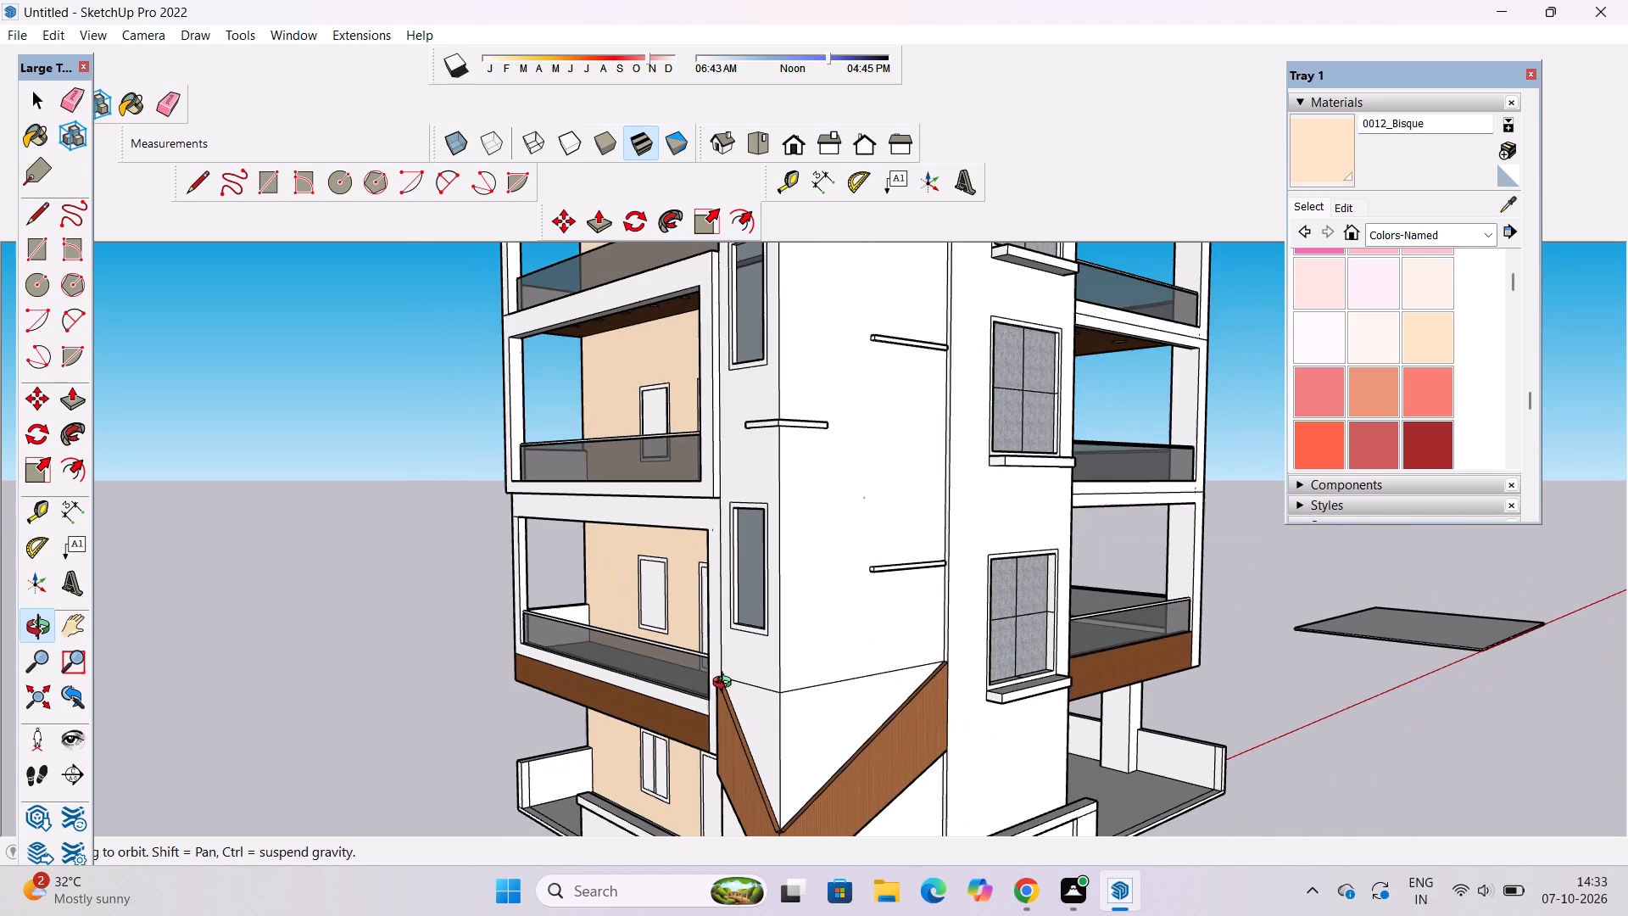
pyautogui.moveTo(477, 701); pyautogui.dragTo(446, 379)
pyautogui.scroll(5, 622, 346)
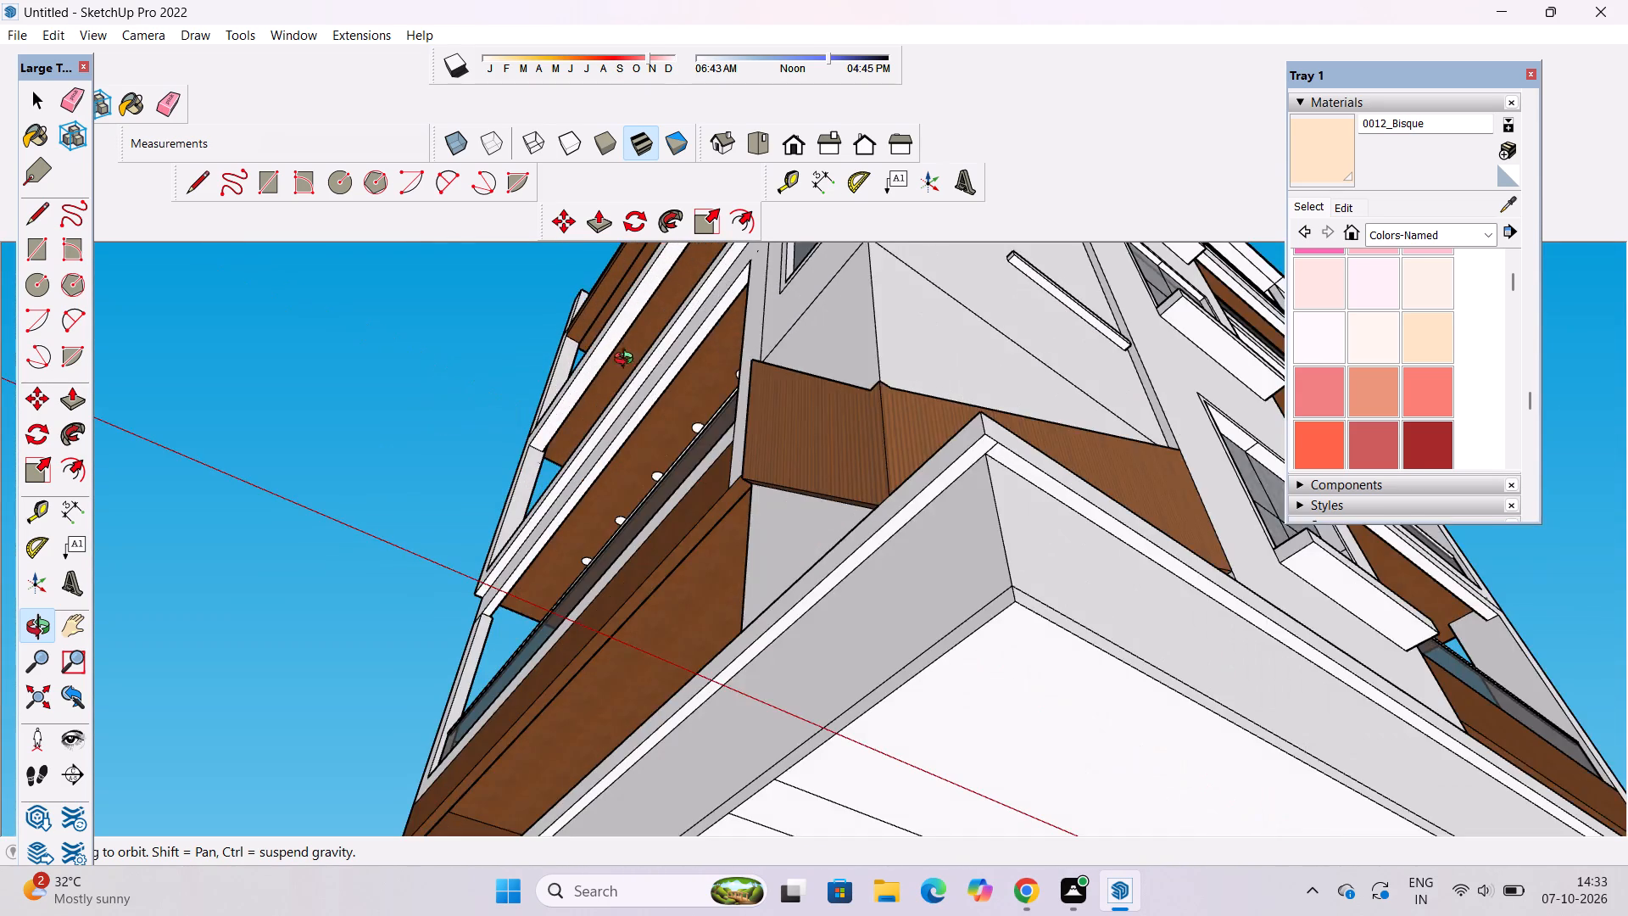
pyautogui.scroll(-6, 638, 425)
pyautogui.moveTo(638, 455); pyautogui.dragTo(653, 665)
pyautogui.scroll(-5, 650, 659)
pyautogui.keyDown('shift'); pyautogui.moveTo(934, 594); pyautogui.dragTo(638, 790); pyautogui.keyUp('shift')
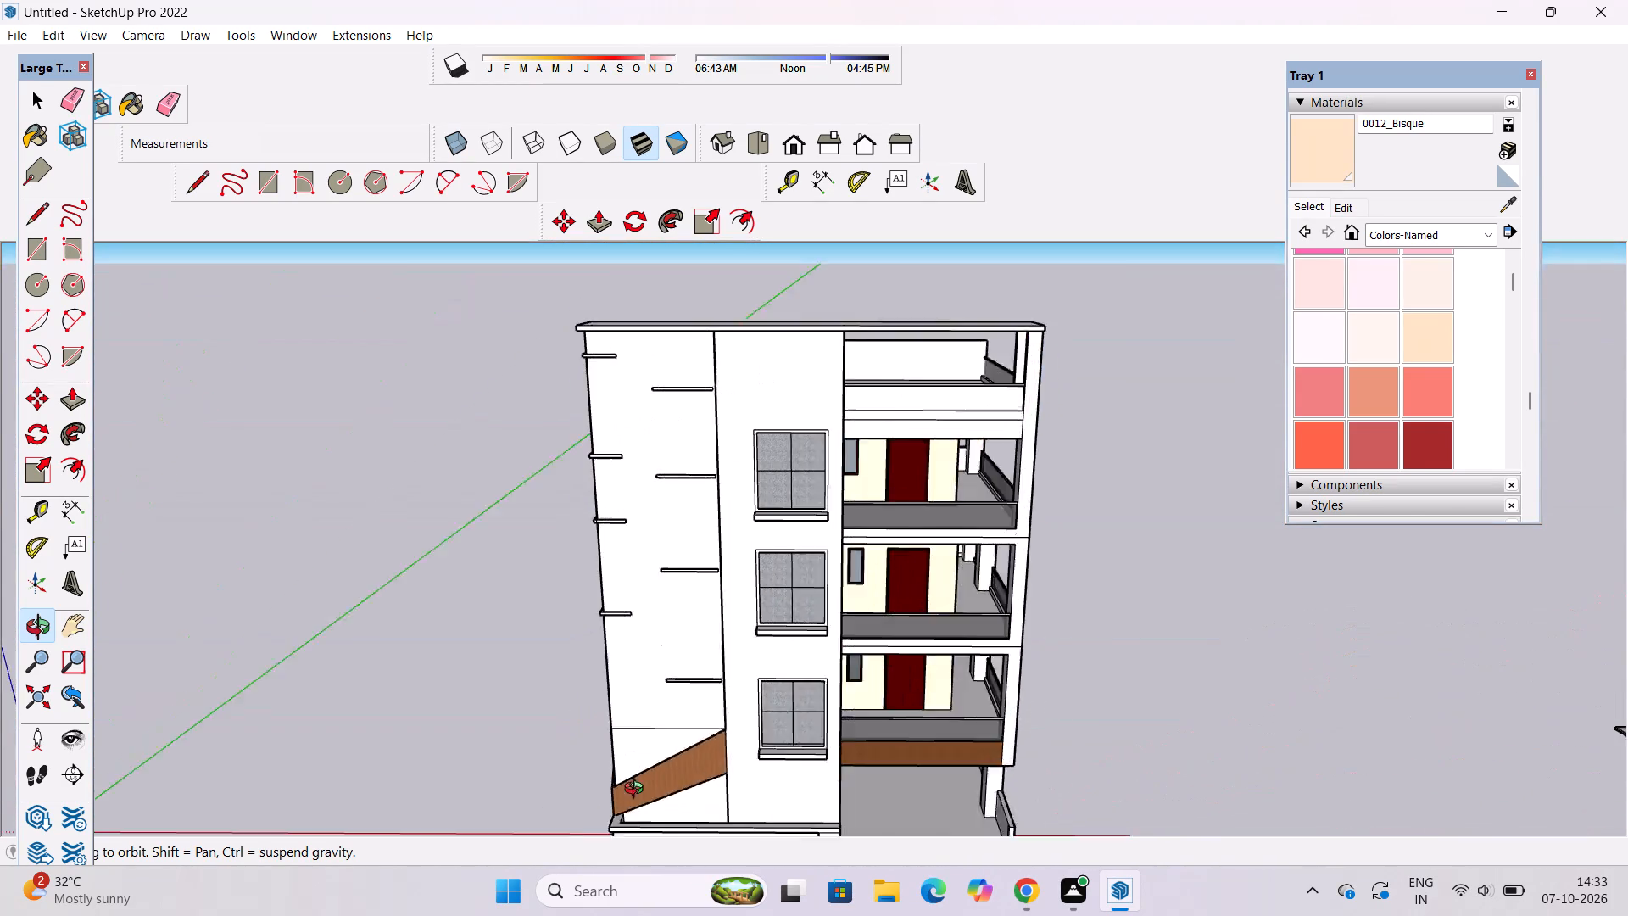
pyautogui.keyDown('shift'); pyautogui.moveTo(638, 790); pyautogui.dragTo(488, 796); pyautogui.keyUp('shift')
pyautogui.scroll(8, 968, 611)
pyautogui.moveTo(965, 597); pyautogui.dragTo(617, 479)
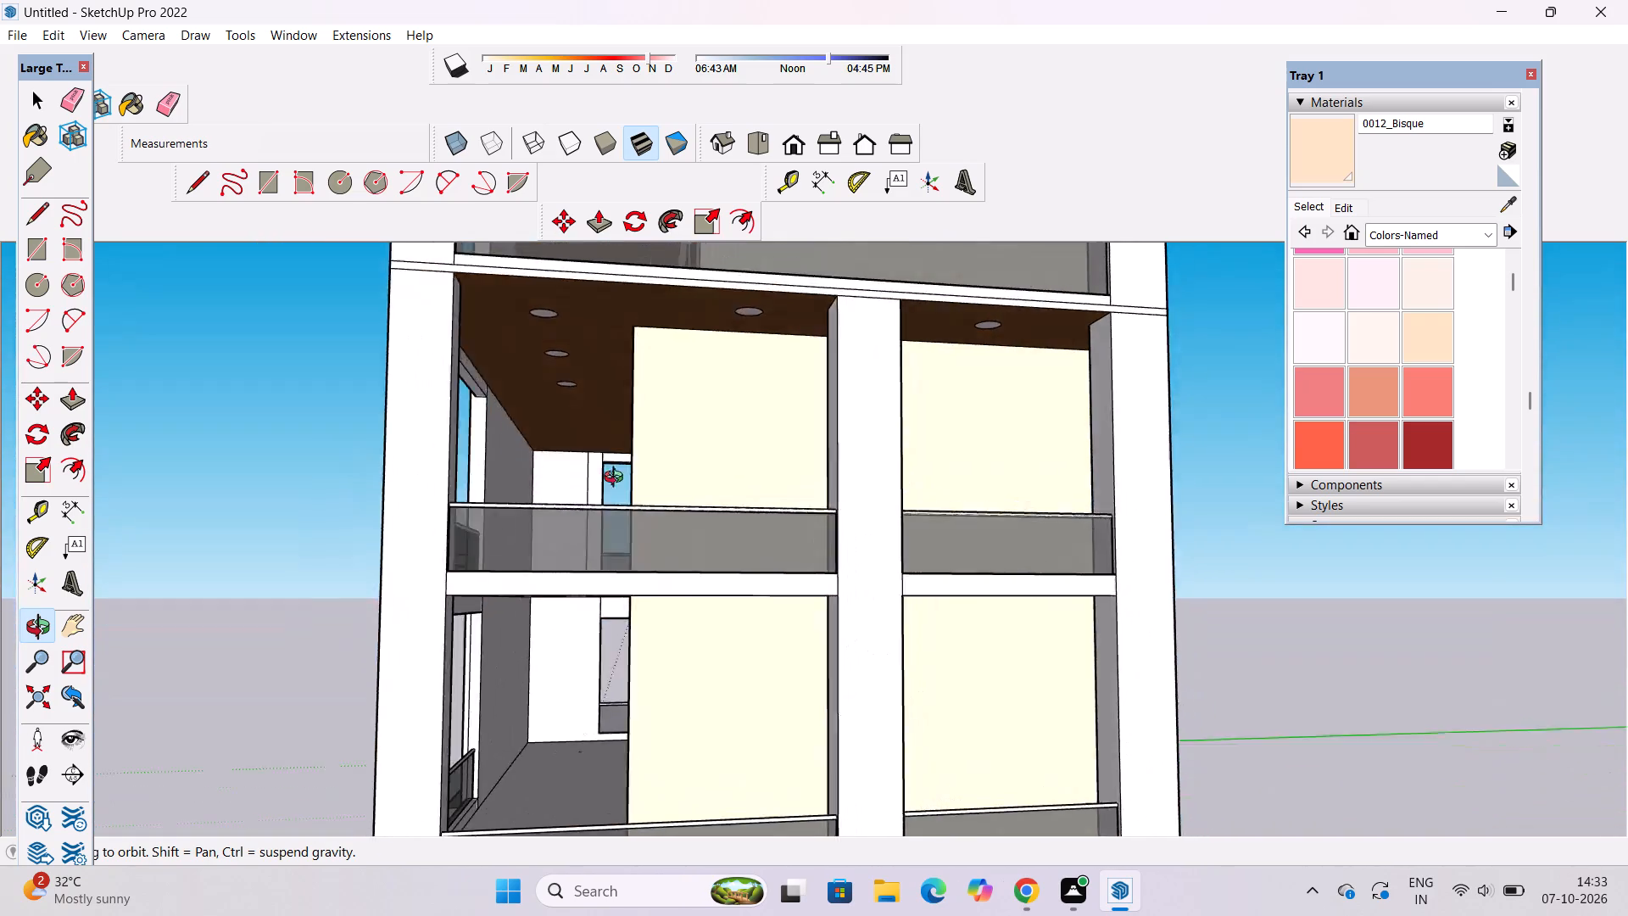
# Paint the middle balcony corridor's side wall, end wall, opening jamb and overhead beam with 0012_Bisque.
pyautogui.moveTo(617, 479); pyautogui.dragTo(612, 522)
pyautogui.scroll(3, 509, 511)
pyautogui.click(1317, 152)
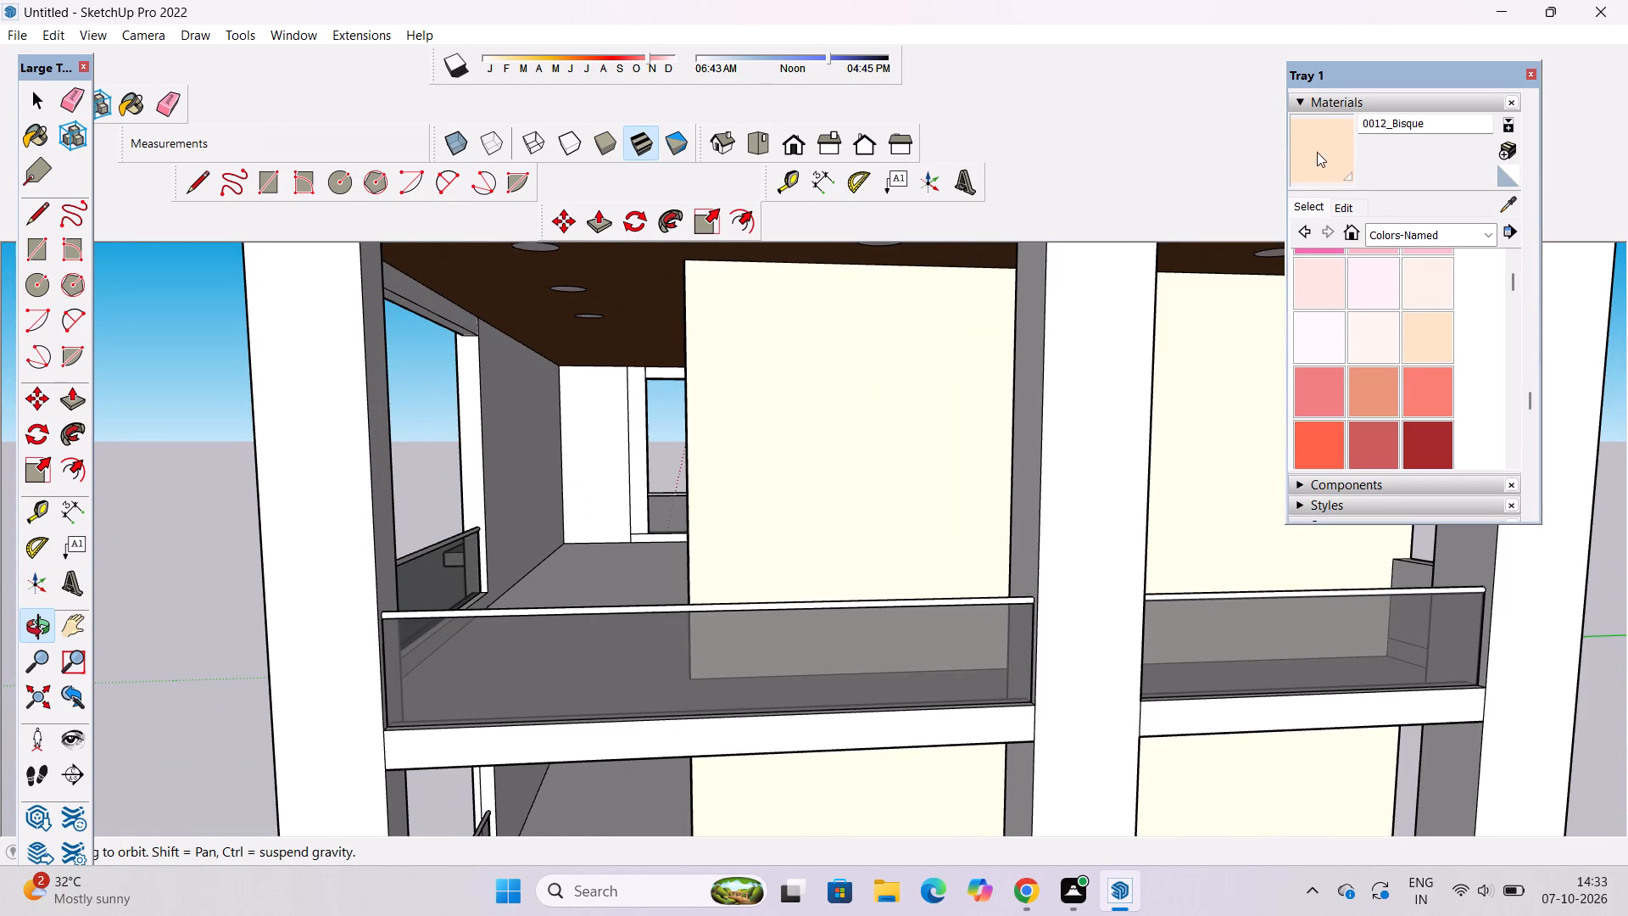
pyautogui.click(532, 439)
pyautogui.click(603, 403)
pyautogui.scroll(8, 611, 416)
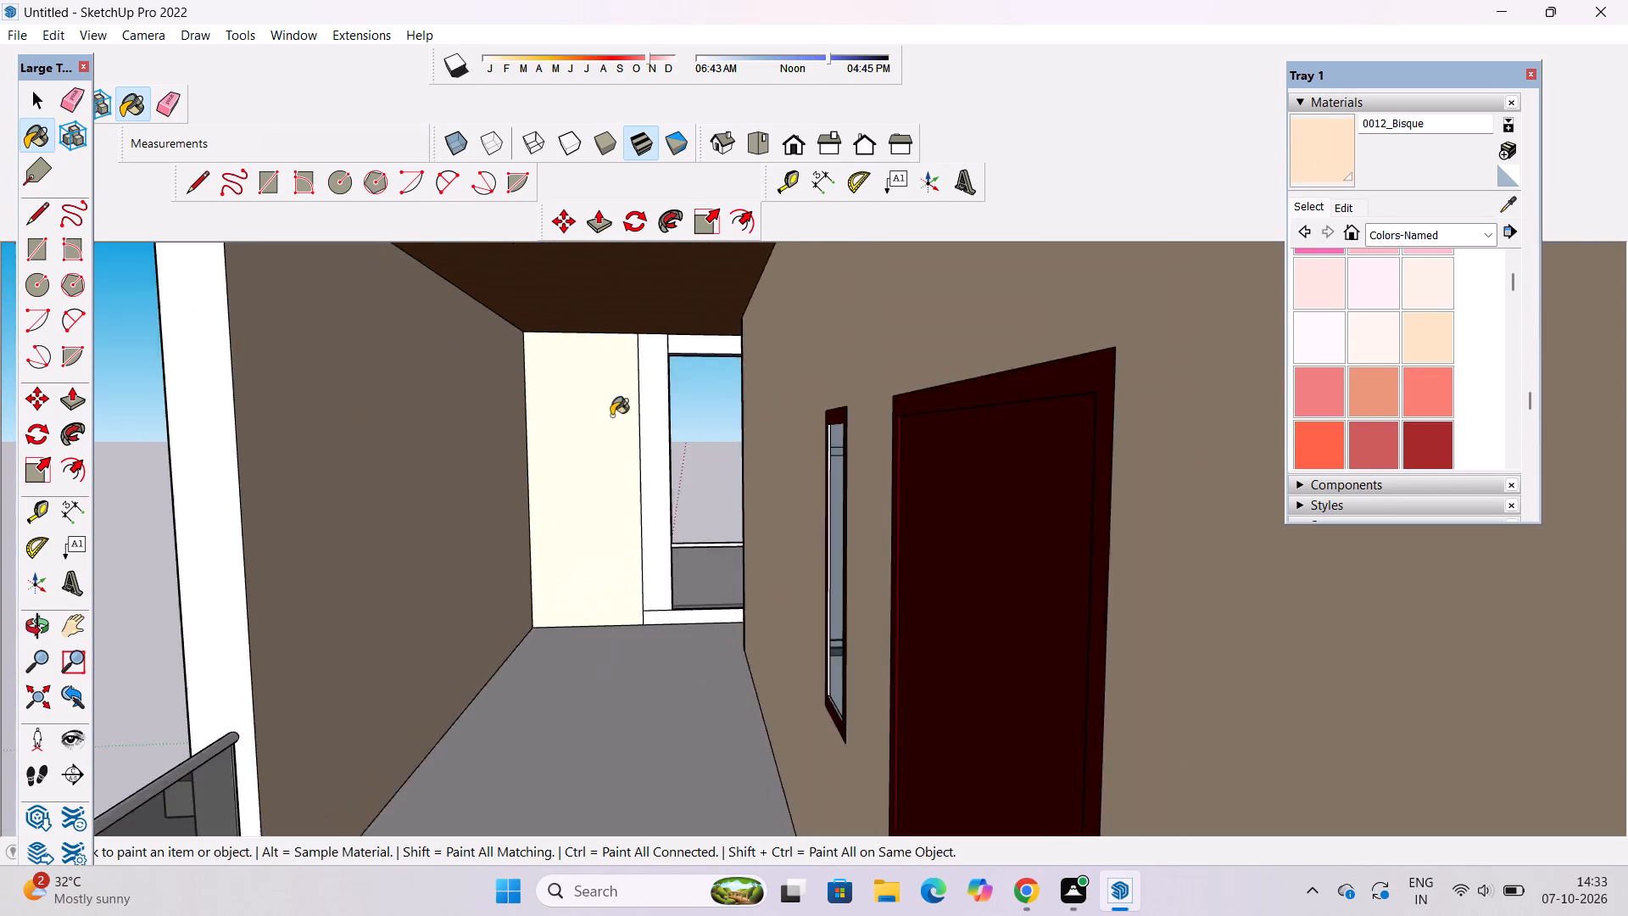
pyautogui.scroll(2, 611, 416)
pyautogui.click(672, 386)
pyautogui.scroll(-8, 645, 383)
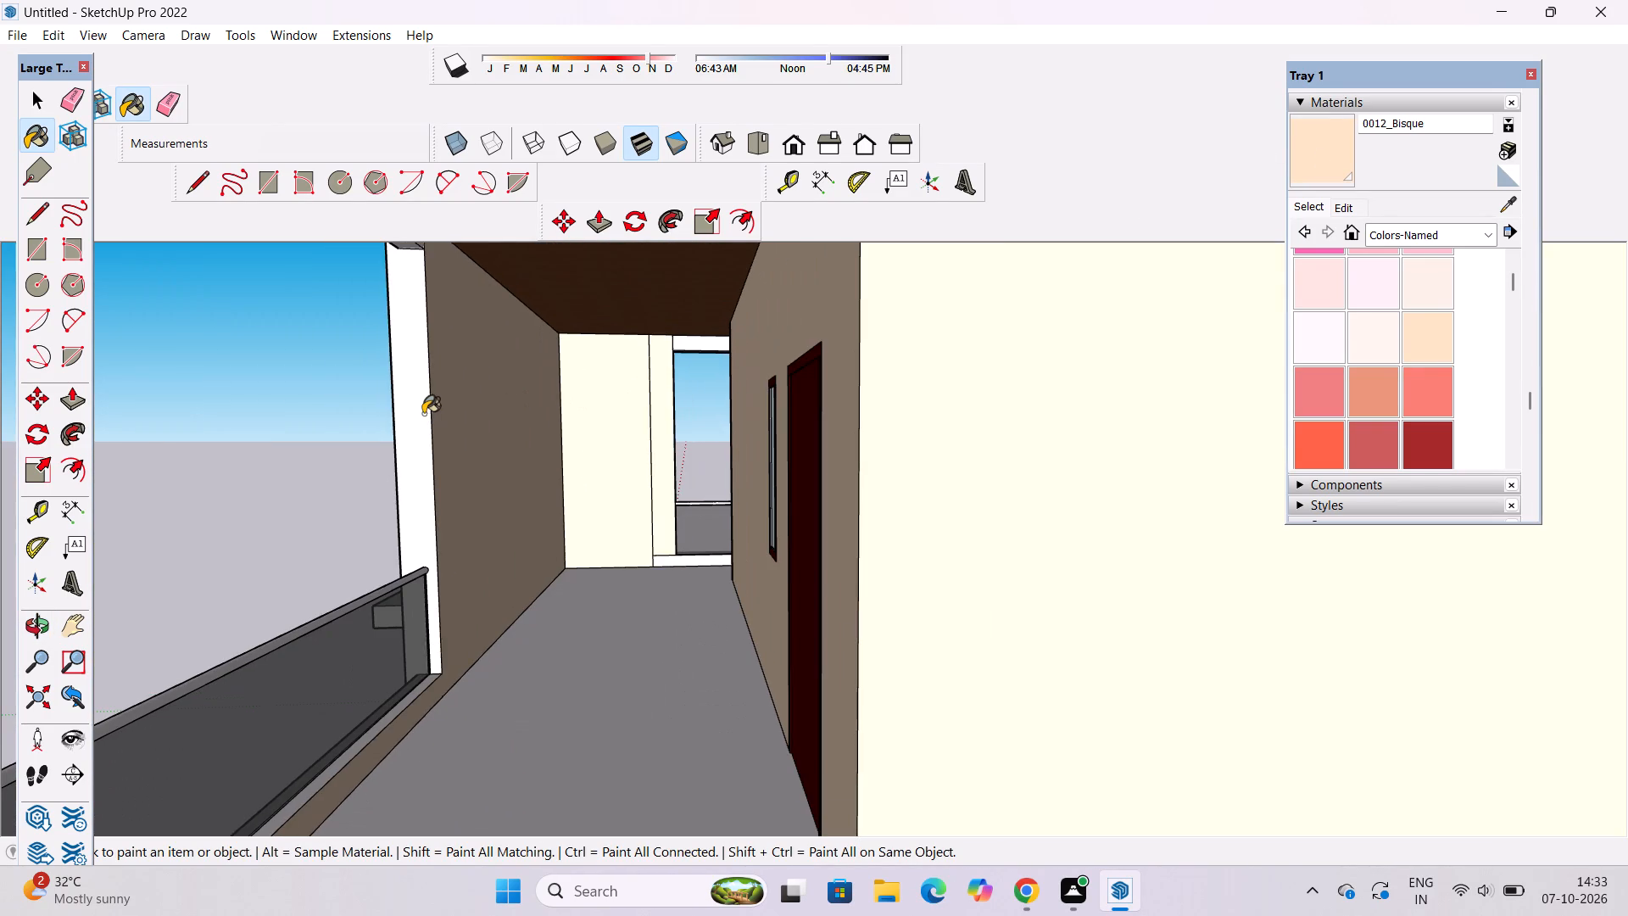
pyautogui.click(421, 411)
pyautogui.scroll(-5, 476, 553)
pyautogui.scroll(9, 383, 349)
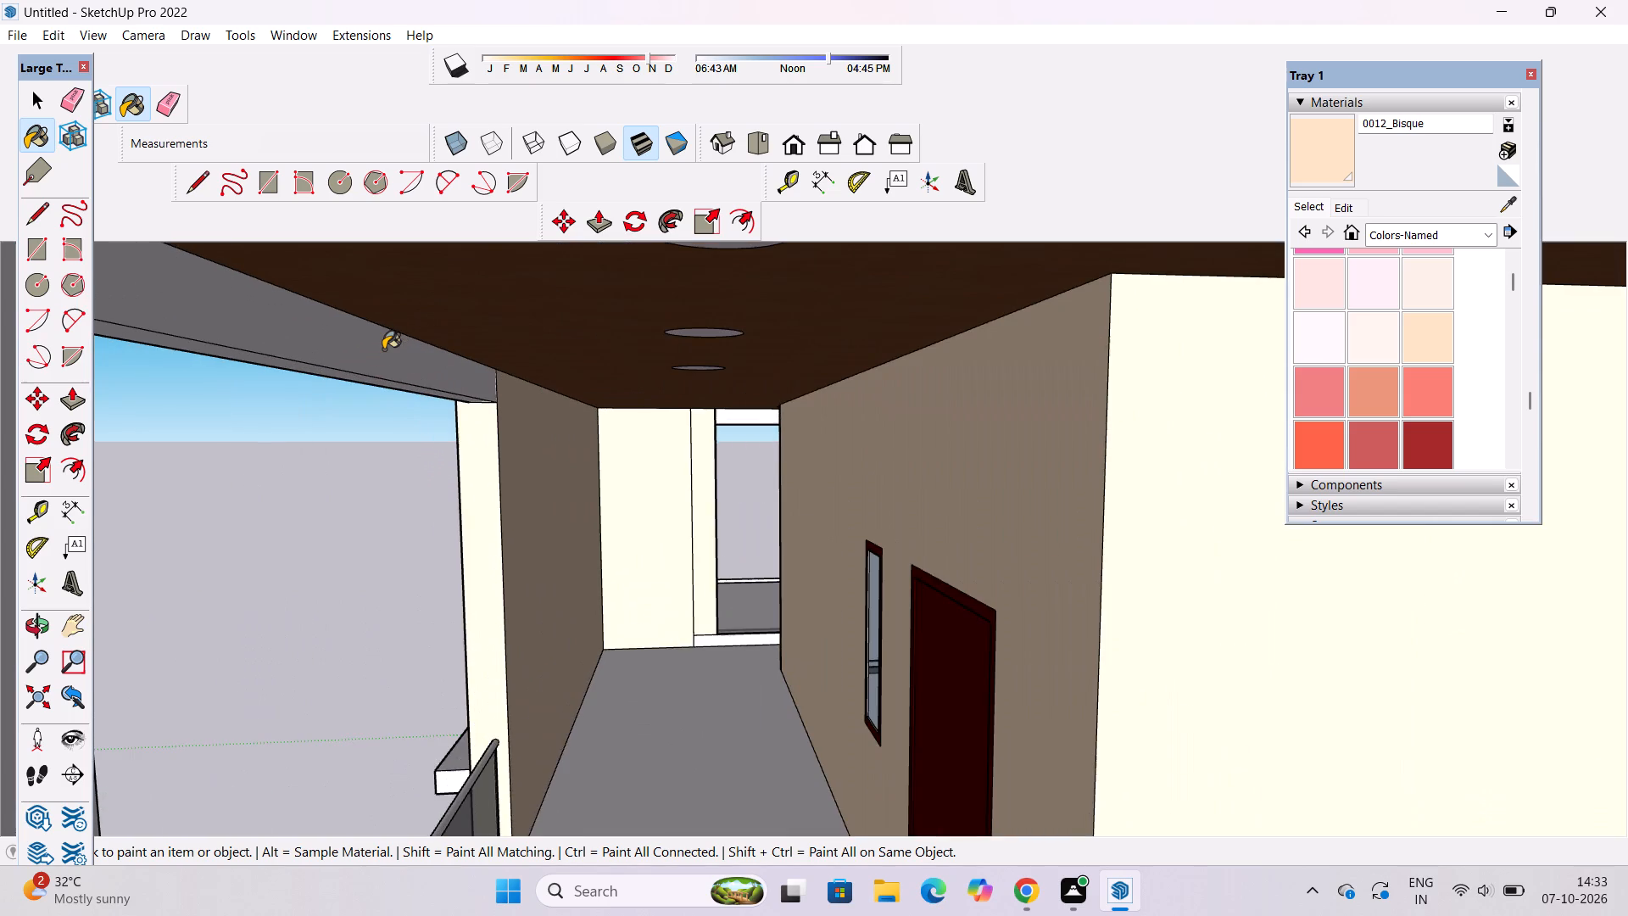
pyautogui.click(383, 349)
# Paint the top-storey balcony corridor's side wall, beam, end wall and the strips above and below its end opening with 0012_Bisque.
pyautogui.scroll(-10, 507, 377)
pyautogui.scroll(-6, 488, 519)
pyautogui.scroll(6, 529, 342)
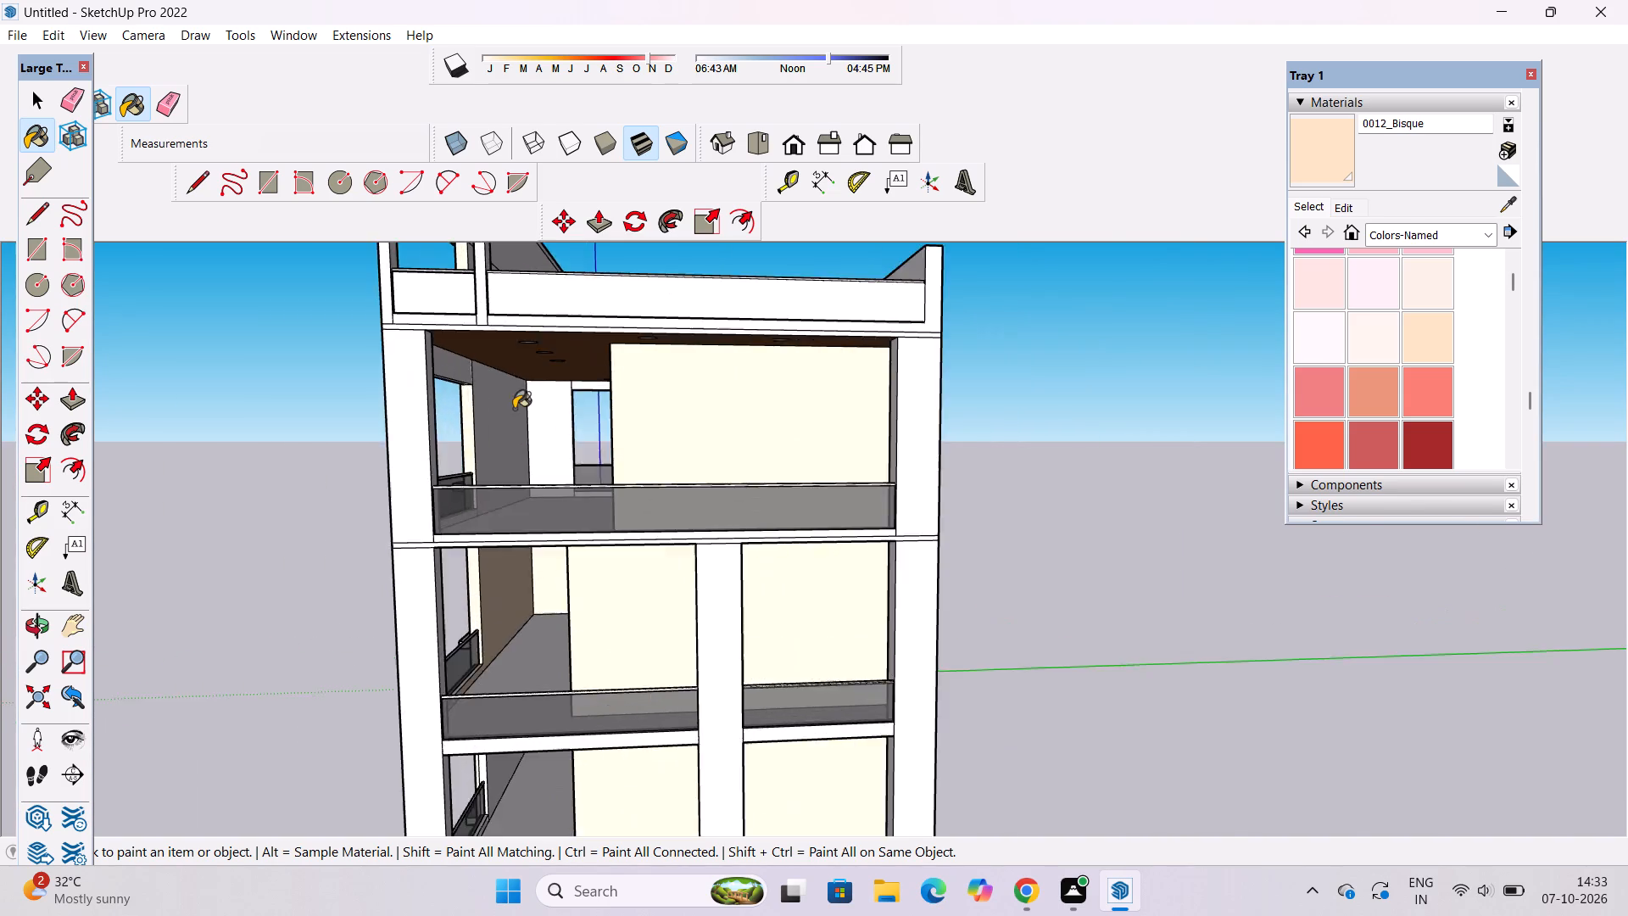
pyautogui.scroll(10, 514, 409)
pyautogui.click(480, 385)
pyautogui.click(322, 281)
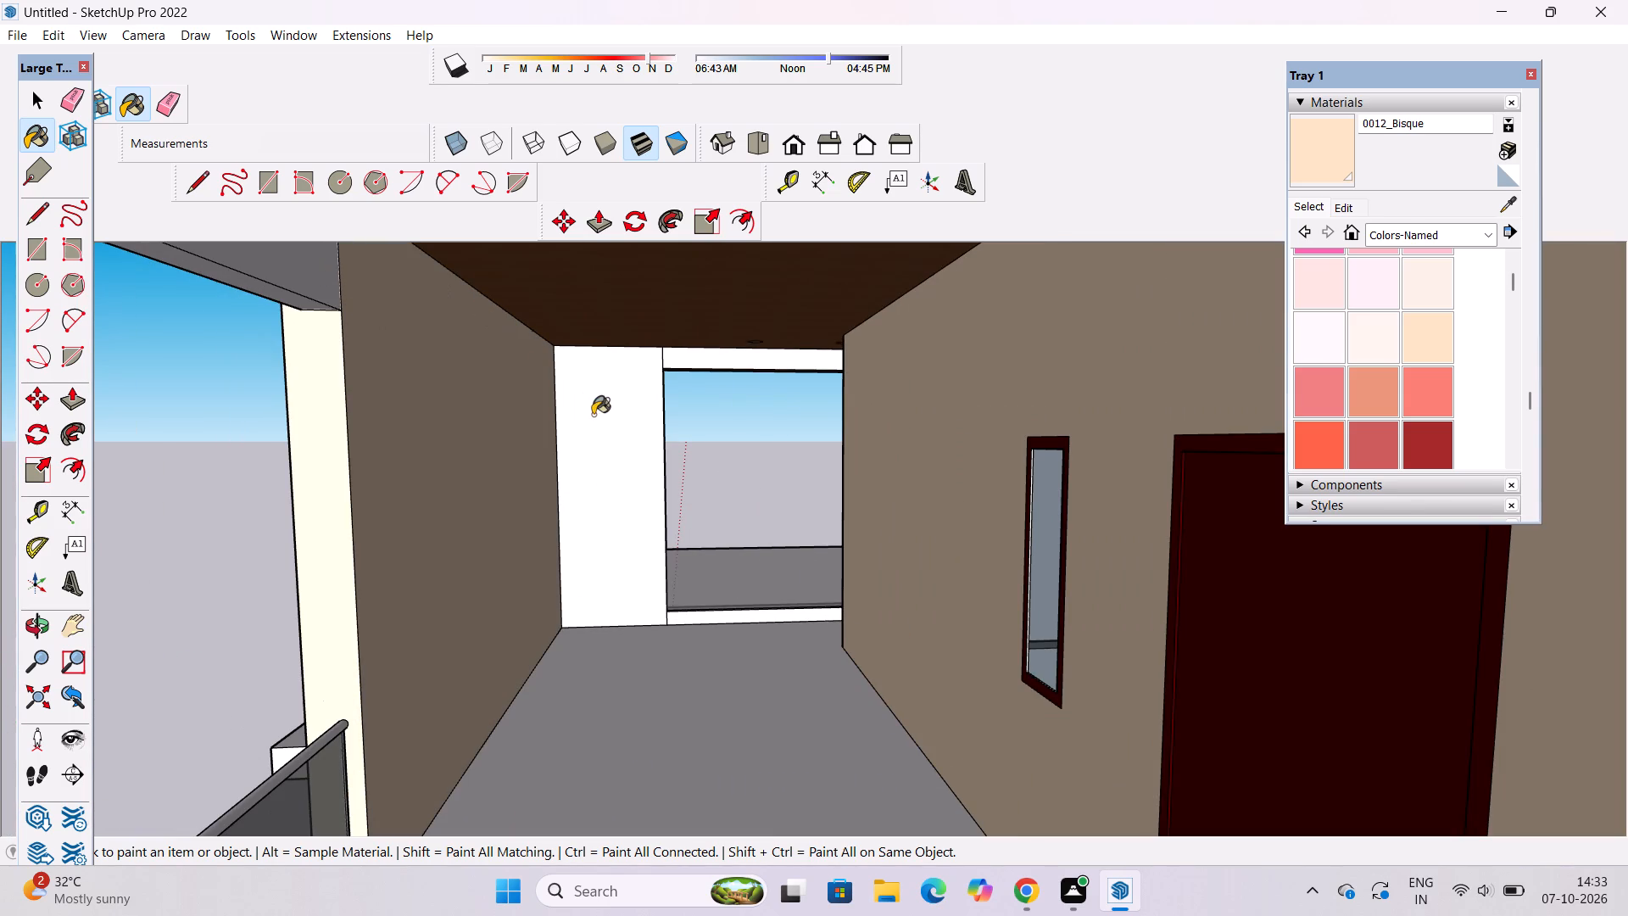
pyautogui.click(593, 416)
pyautogui.click(697, 362)
pyautogui.scroll(5, 705, 641)
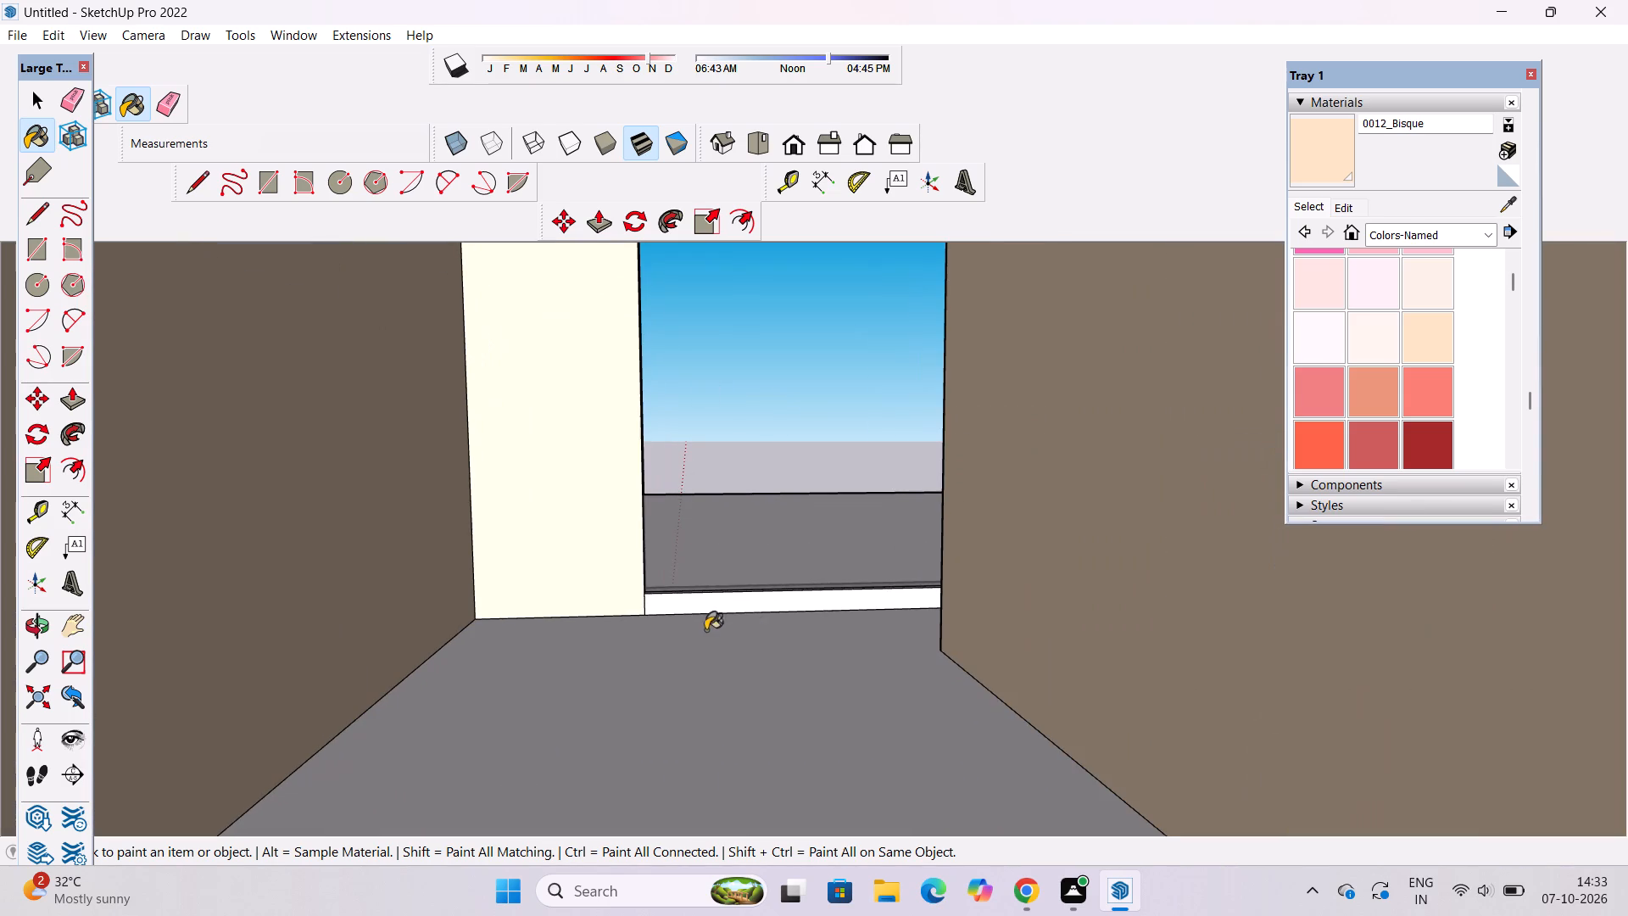
pyautogui.click(714, 605)
# Paint the low curb beneath the top-storey corridor's side railing with 0012_Bisque.
pyautogui.scroll(-5, 604, 481)
pyautogui.scroll(-3, 544, 536)
pyautogui.scroll(4, 335, 720)
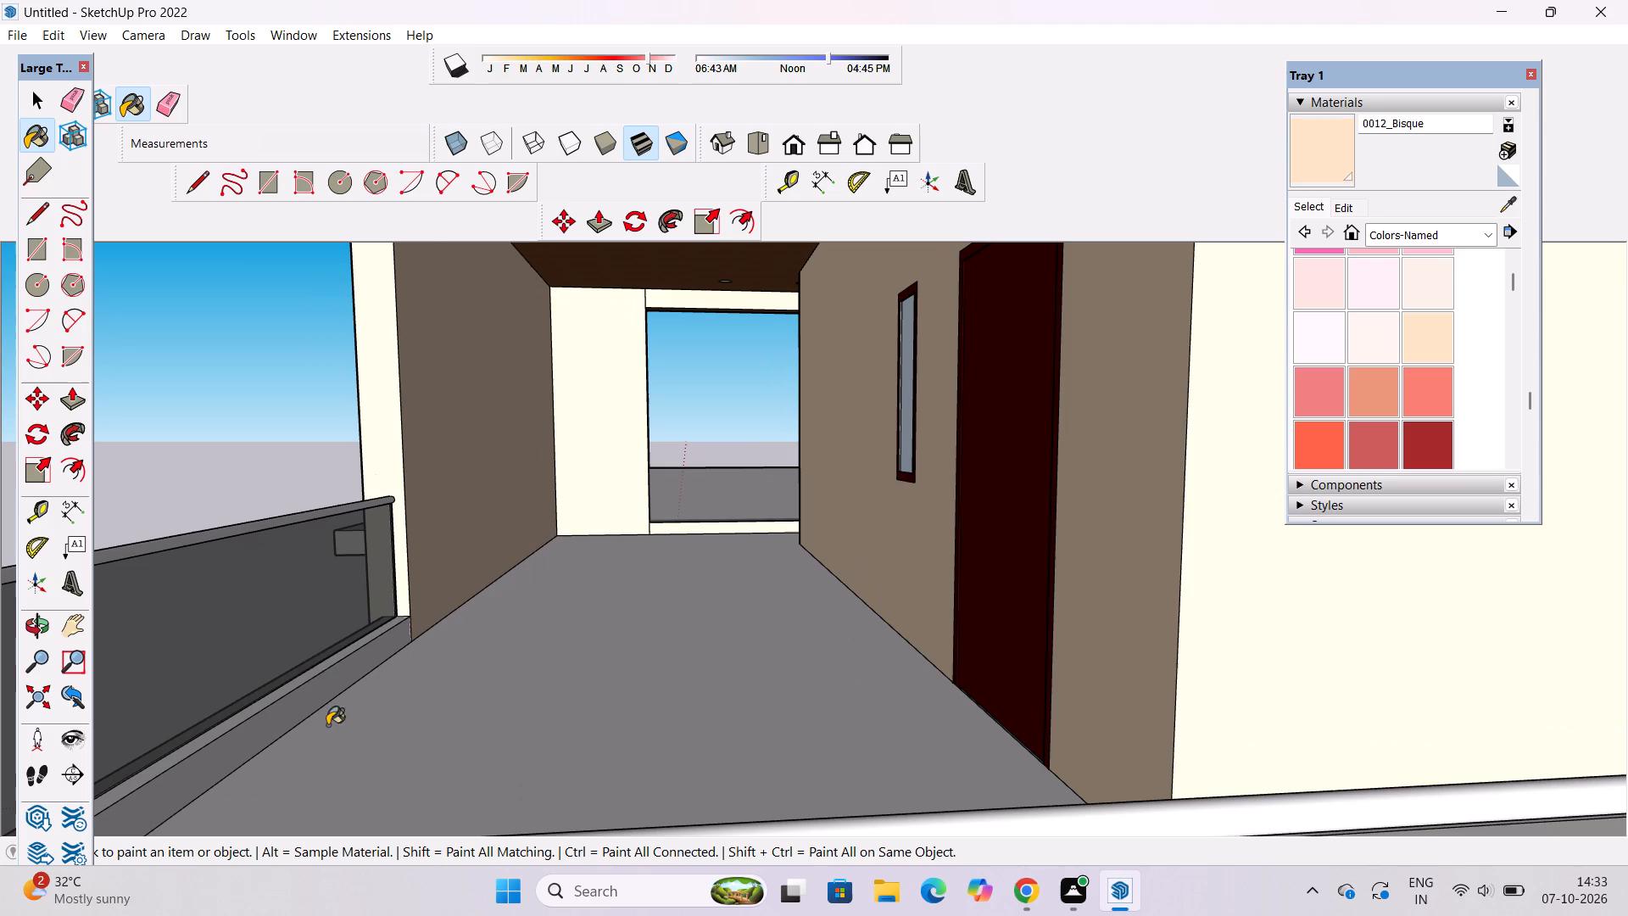
pyautogui.click(318, 673)
pyautogui.click(317, 680)
pyautogui.scroll(-6, 346, 675)
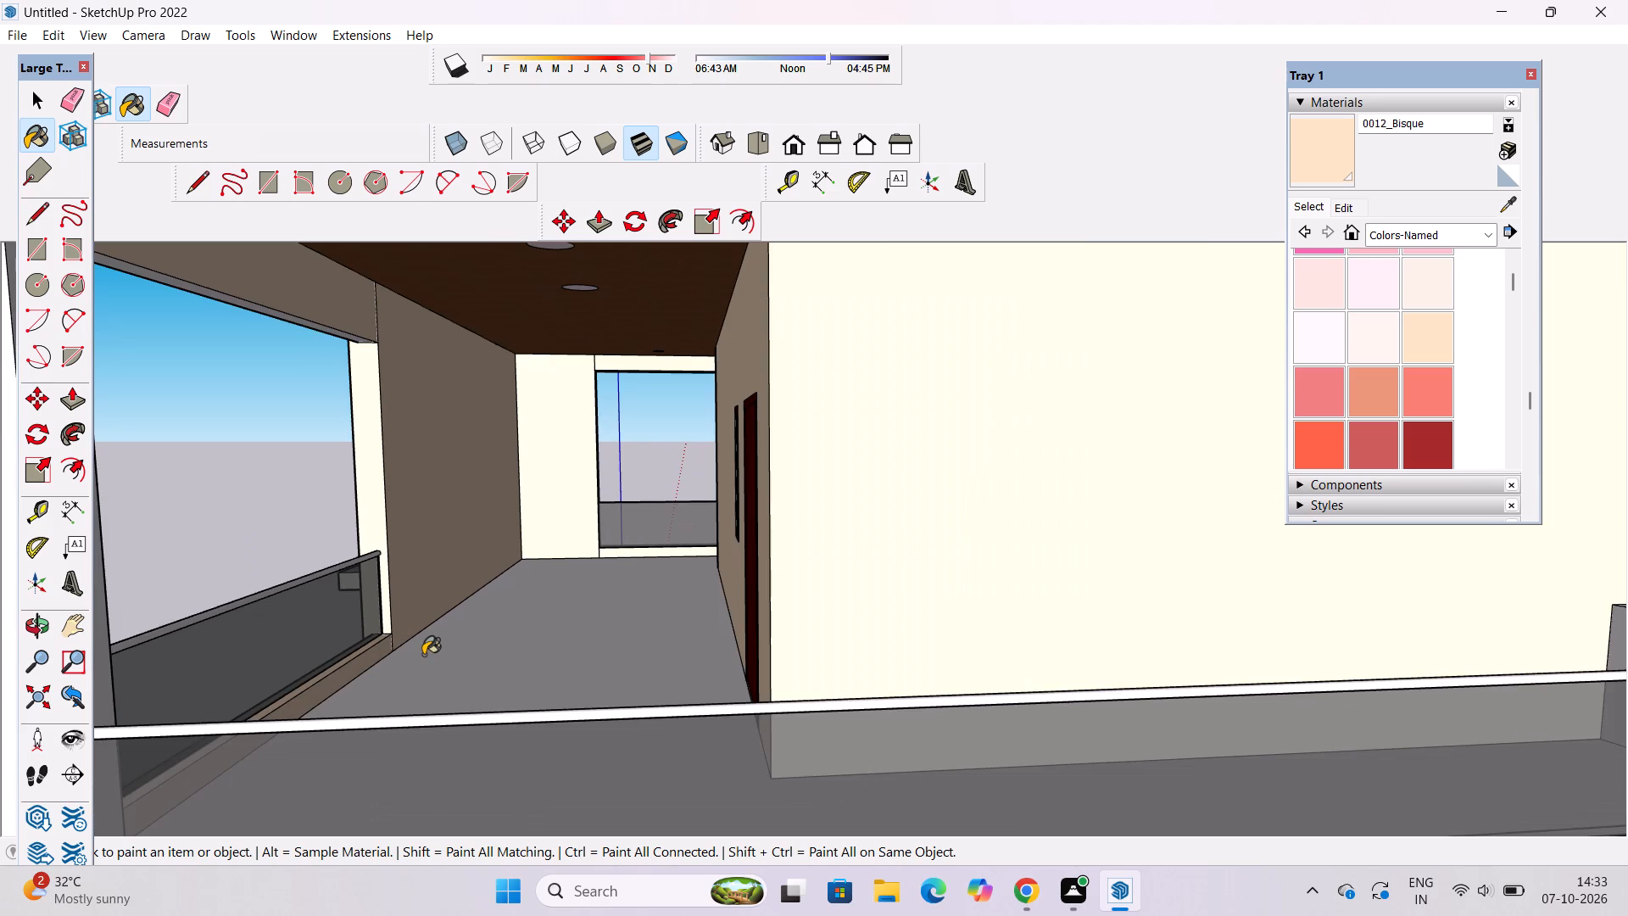
# Paint the lowest balcony corridor's side wall, jamb, beam faces, end wall and strip above its end opening with 0012_Bisque.
pyautogui.press('o')
pyautogui.scroll(-5, 532, 624)
pyautogui.moveTo(828, 582); pyautogui.dragTo(272, 593)
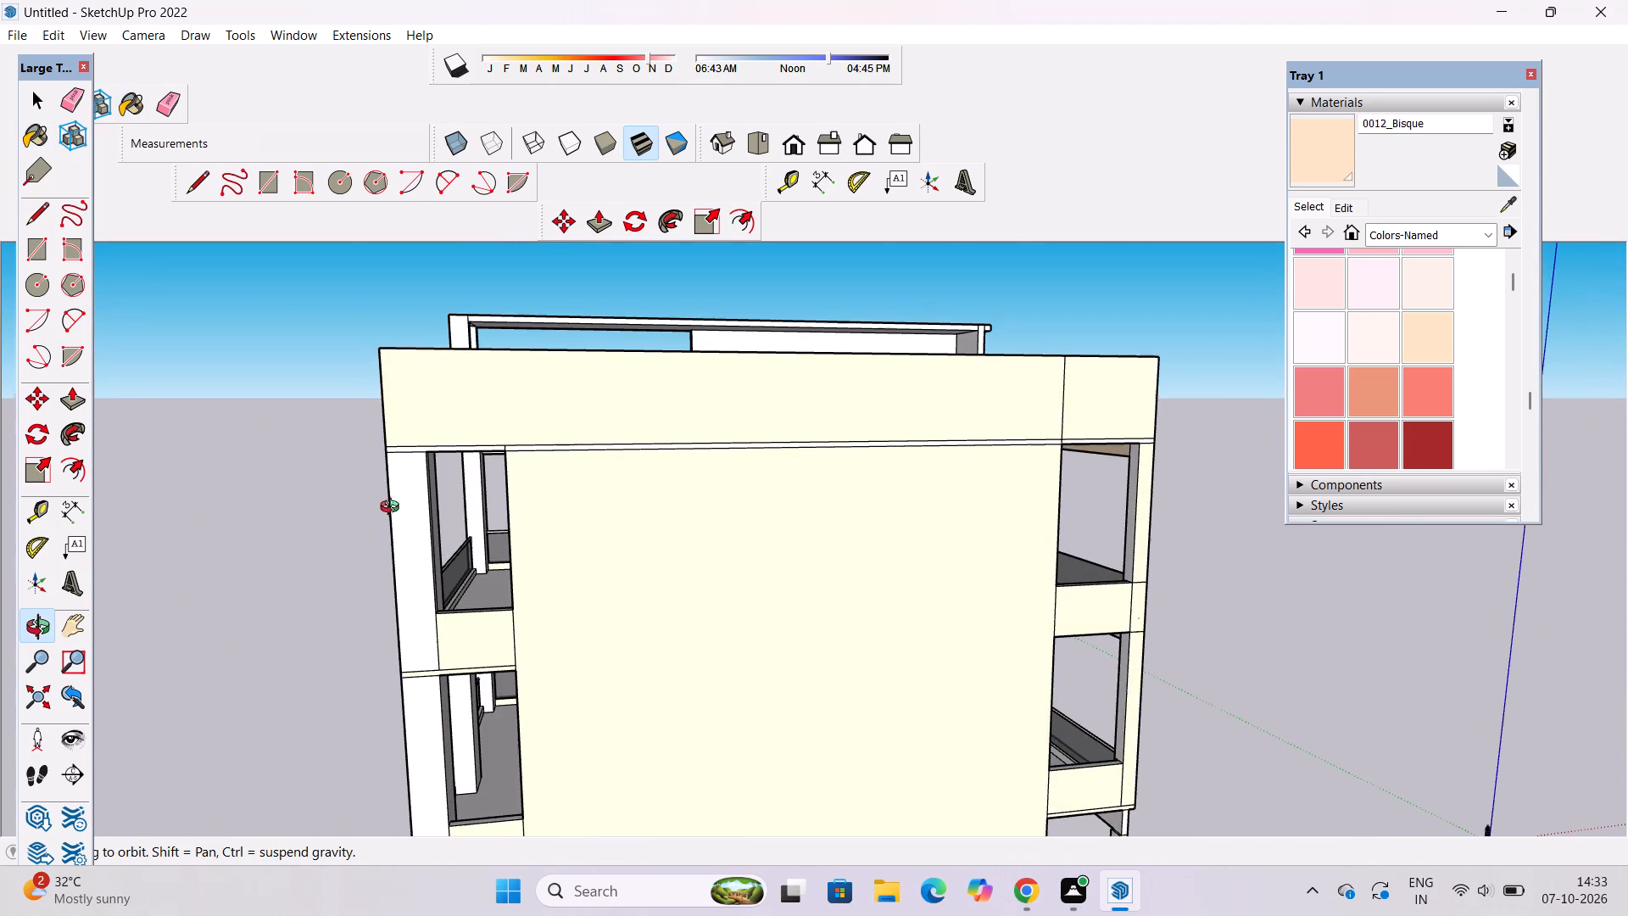
pyautogui.moveTo(444, 578); pyautogui.dragTo(946, 471)
pyautogui.moveTo(798, 612); pyautogui.dragTo(751, 452)
pyautogui.scroll(-5, 751, 452)
pyautogui.moveTo(707, 617); pyautogui.dragTo(687, 708)
pyautogui.keyDown('shift'); pyautogui.moveTo(684, 708); pyautogui.dragTo(687, 629); pyautogui.keyUp('shift')
pyautogui.scroll(1, 692, 606)
pyautogui.keyDown('shift'); pyautogui.moveTo(692, 606); pyautogui.dragTo(728, 712); pyautogui.keyUp('shift')
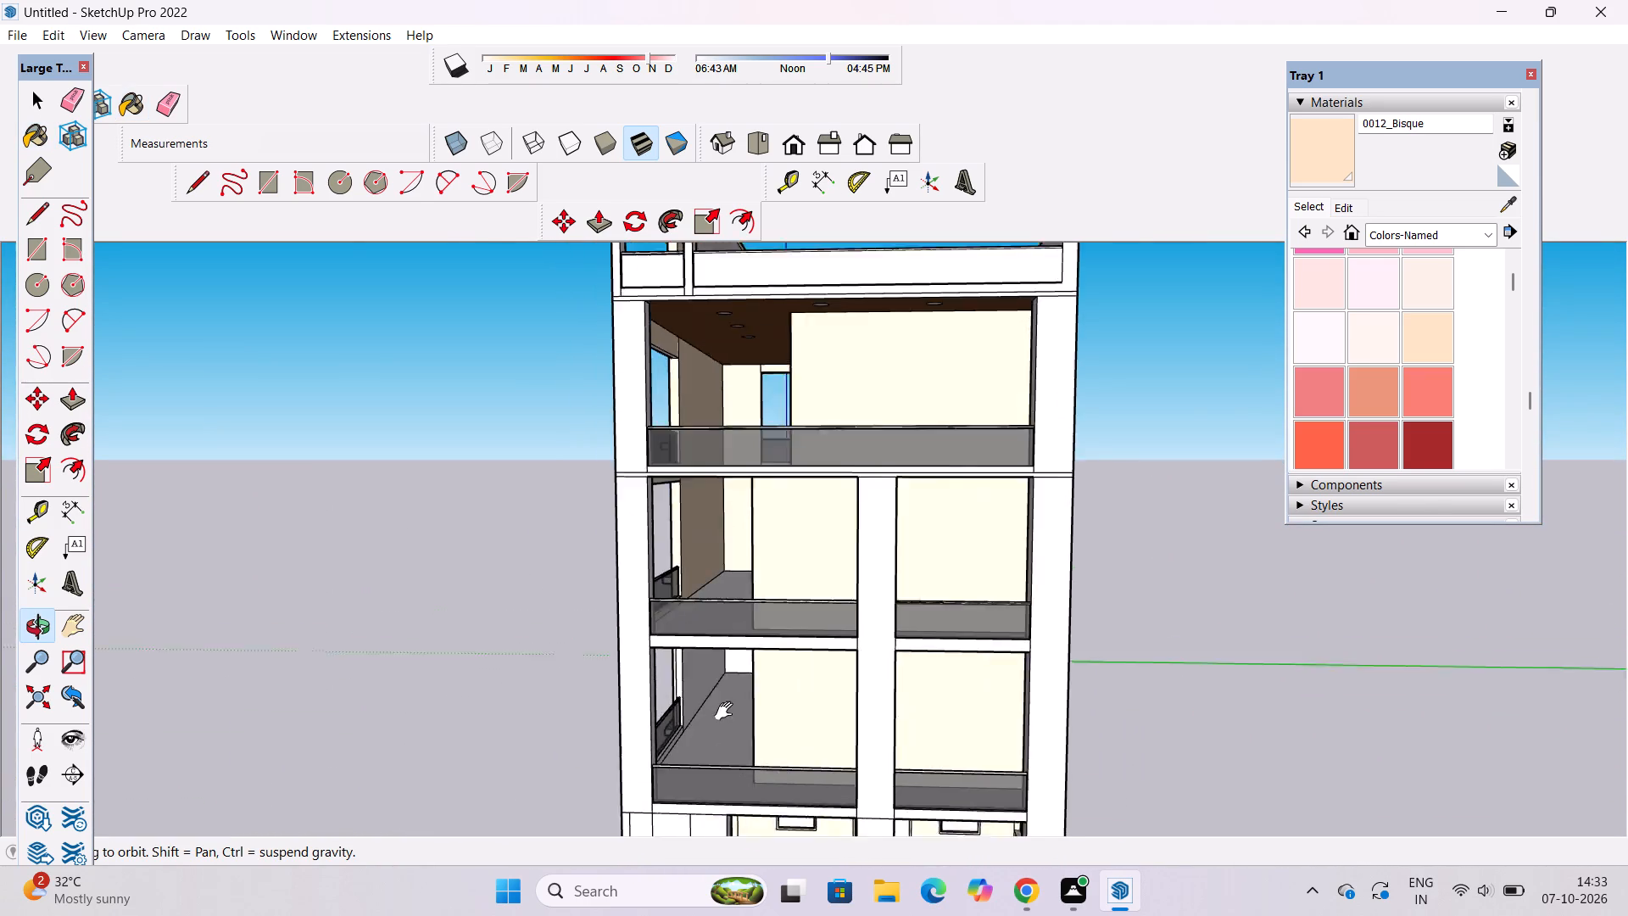
pyautogui.keyDown('shift'); pyautogui.moveTo(728, 712); pyautogui.dragTo(728, 712); pyautogui.keyUp('shift')
pyautogui.scroll(5, 720, 709)
pyautogui.moveTo(720, 710); pyautogui.dragTo(689, 624)
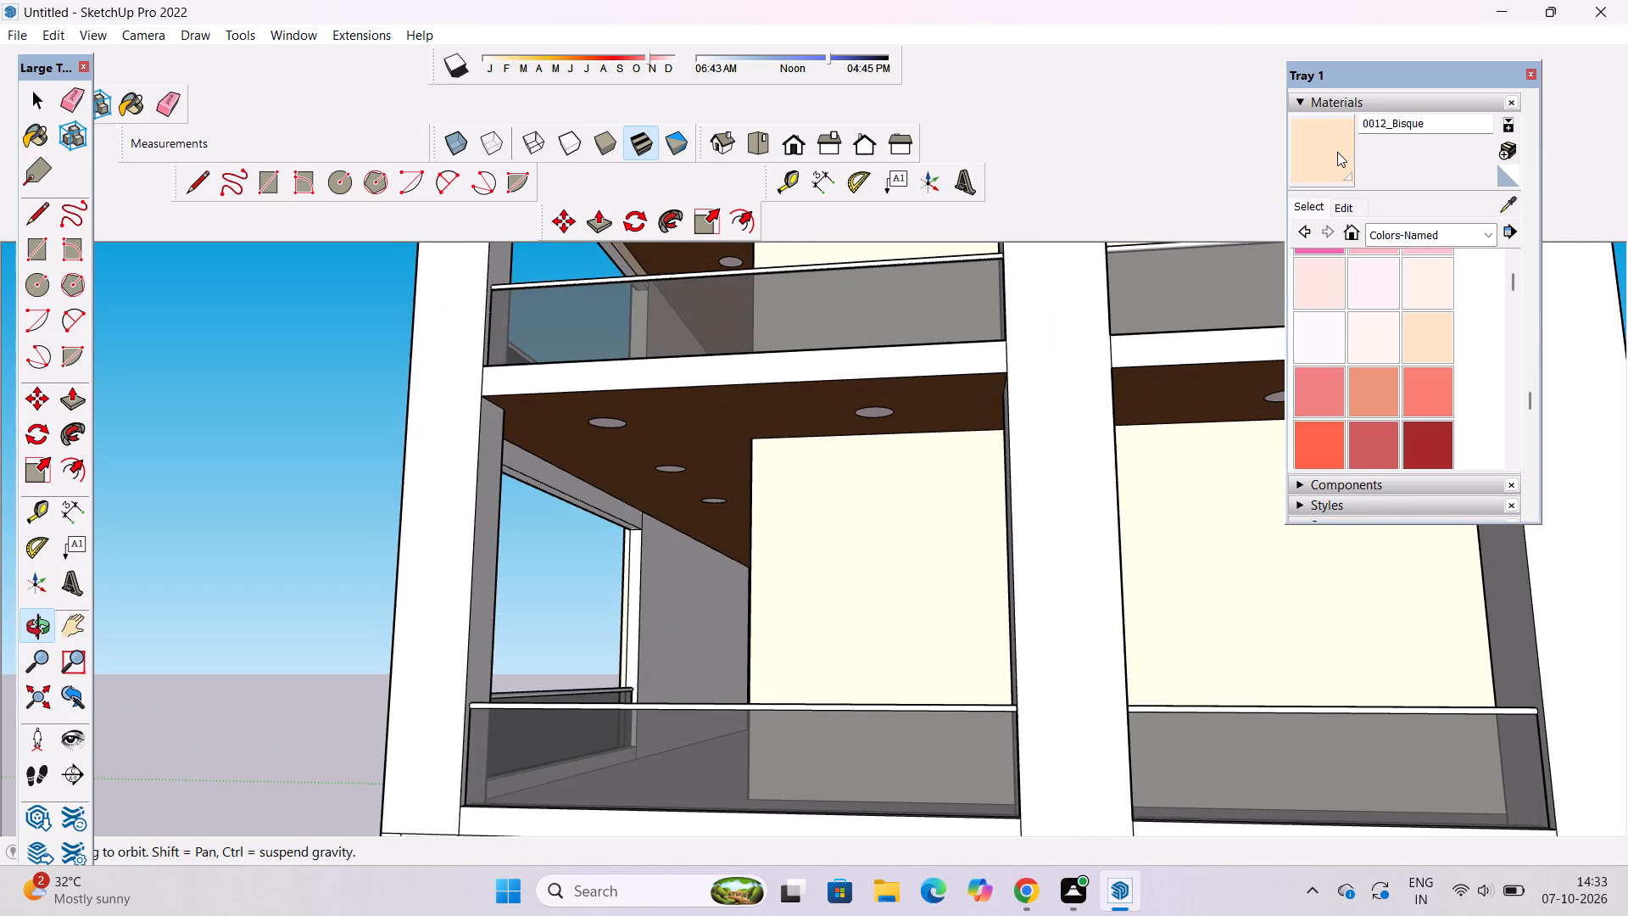
pyautogui.click(1337, 152)
pyautogui.scroll(9, 635, 564)
pyautogui.click(667, 545)
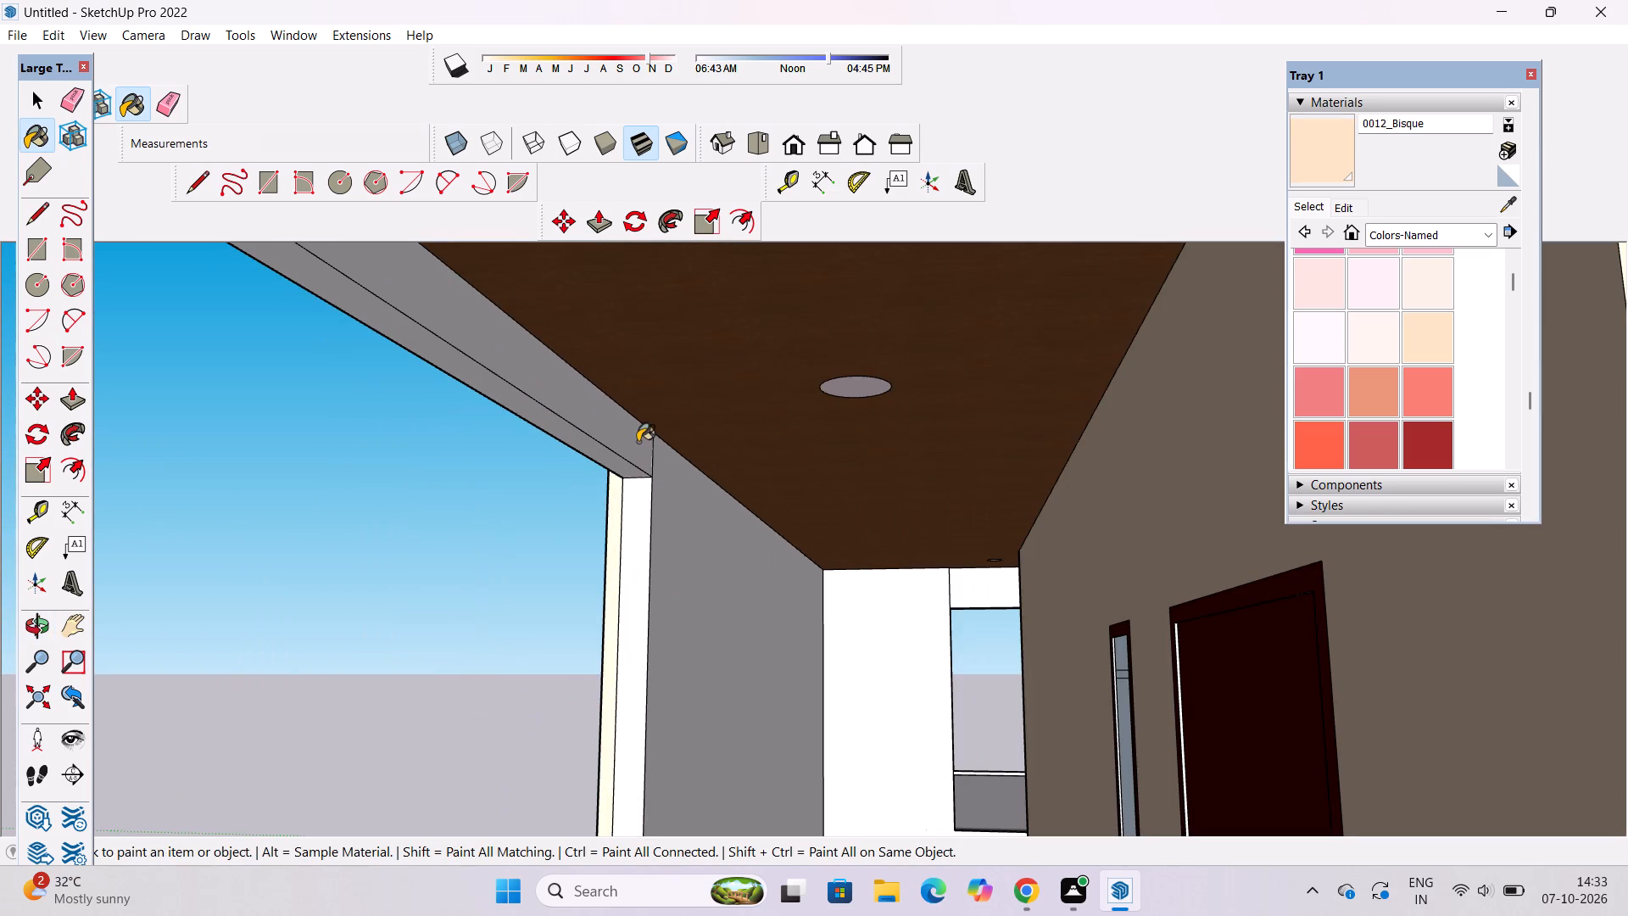
pyautogui.click(638, 442)
pyautogui.click(638, 507)
pyautogui.click(627, 468)
pyautogui.click(904, 601)
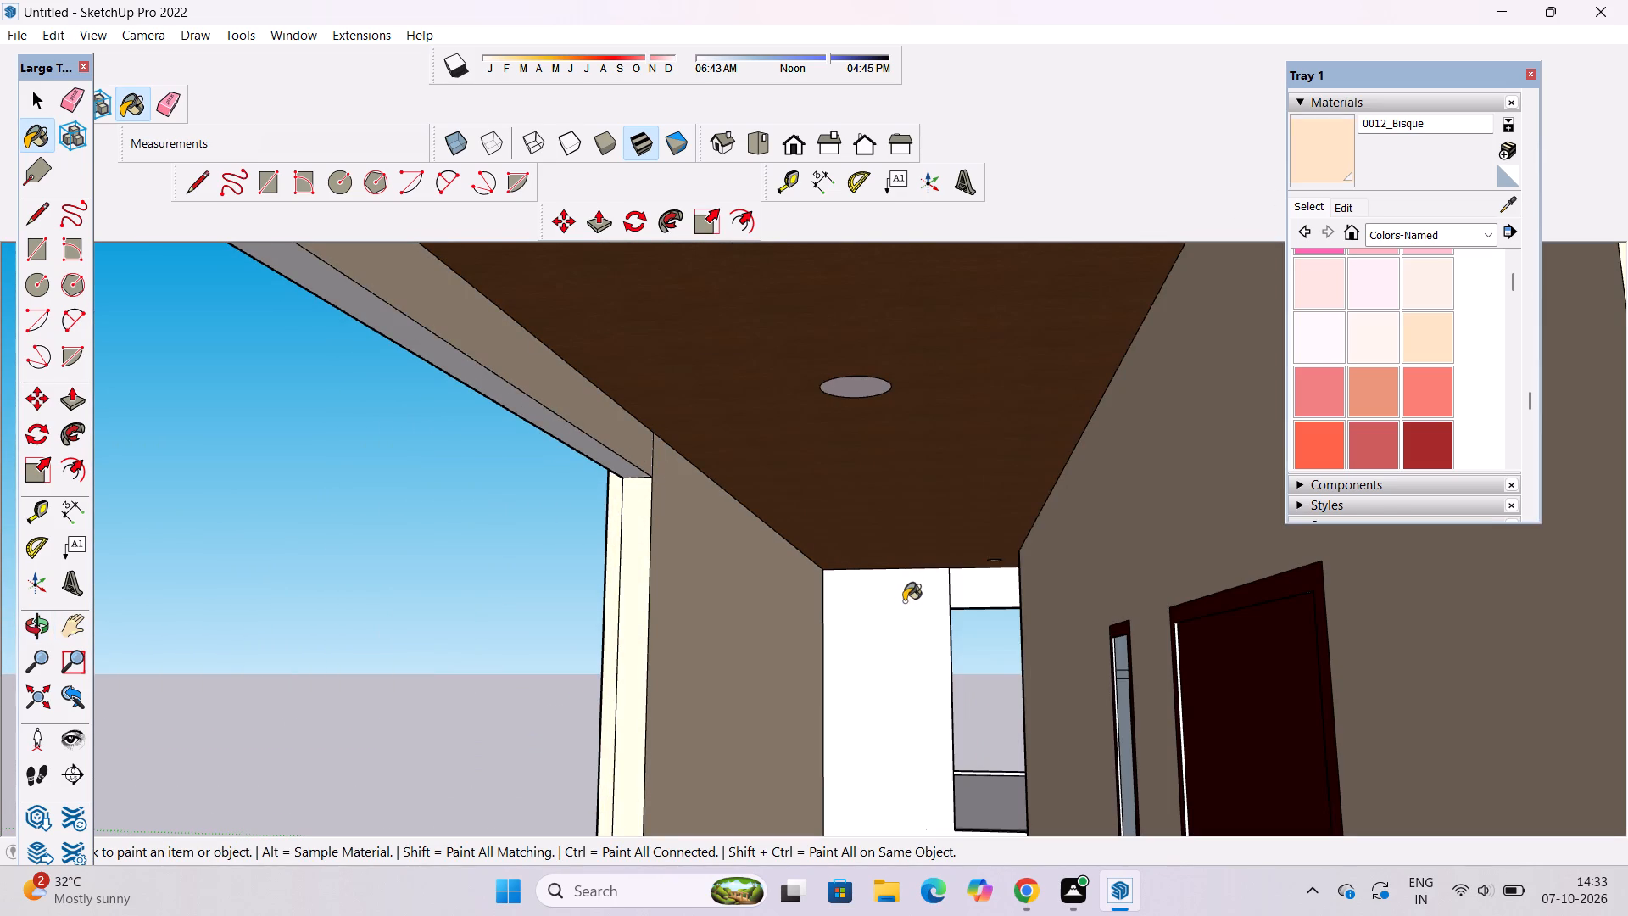
pyautogui.click(973, 599)
# Paint the curb faces beneath the lowest balcony corridor's side railing with 0012_Bisque.
pyautogui.scroll(-5, 827, 476)
pyautogui.scroll(4, 882, 770)
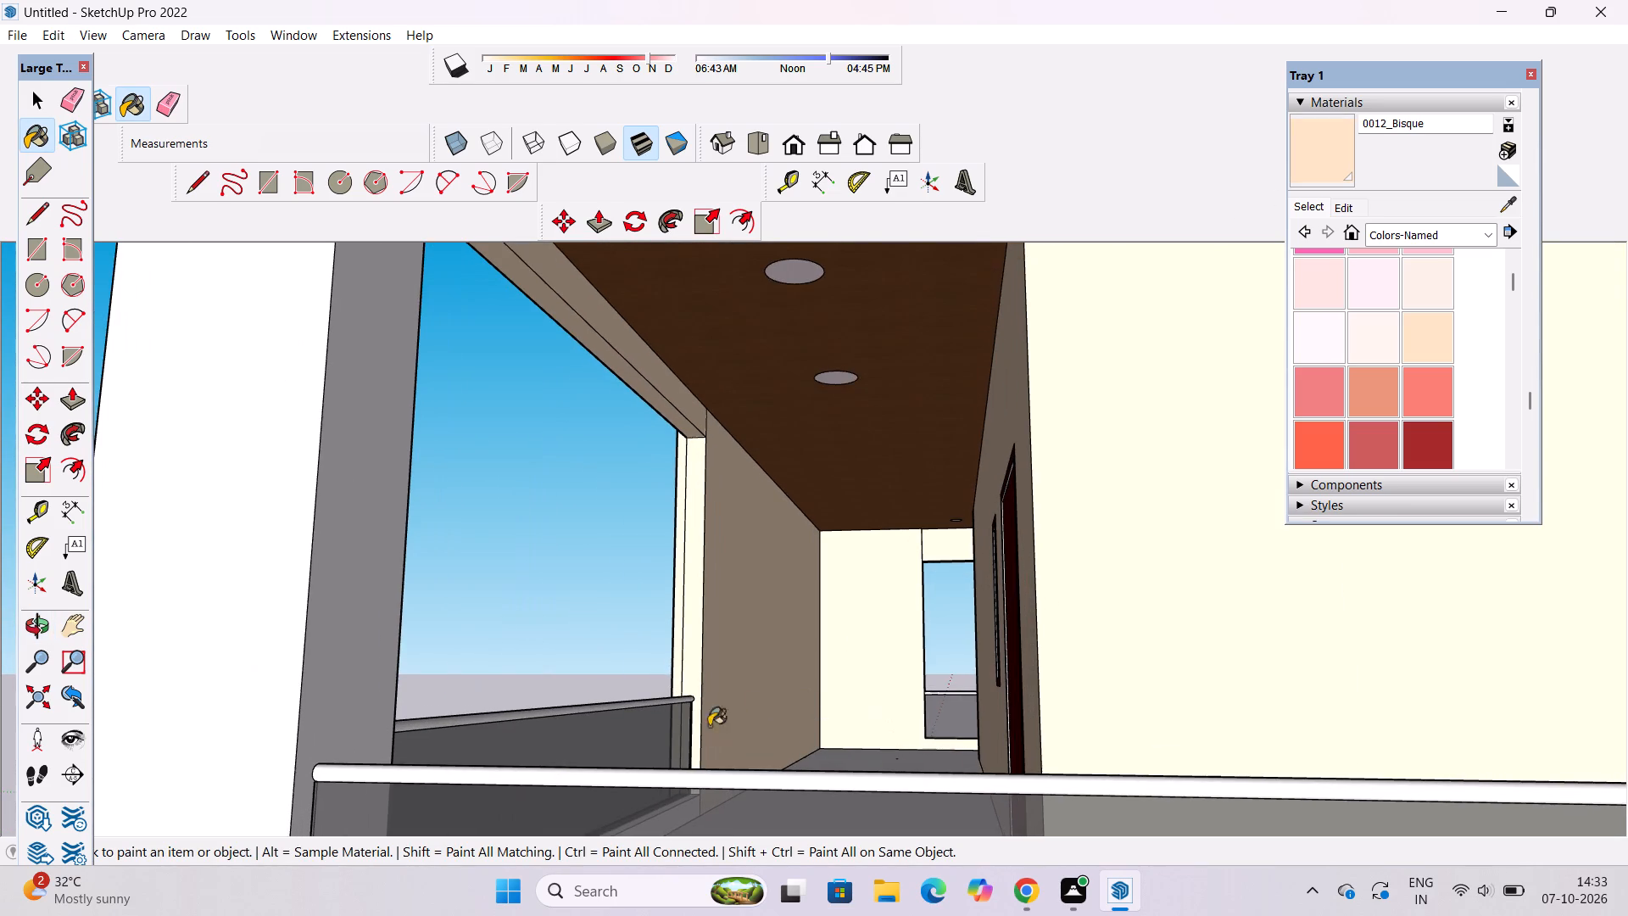
pyautogui.scroll(3, 683, 768)
pyautogui.scroll(-6, 772, 588)
pyautogui.scroll(11, 772, 622)
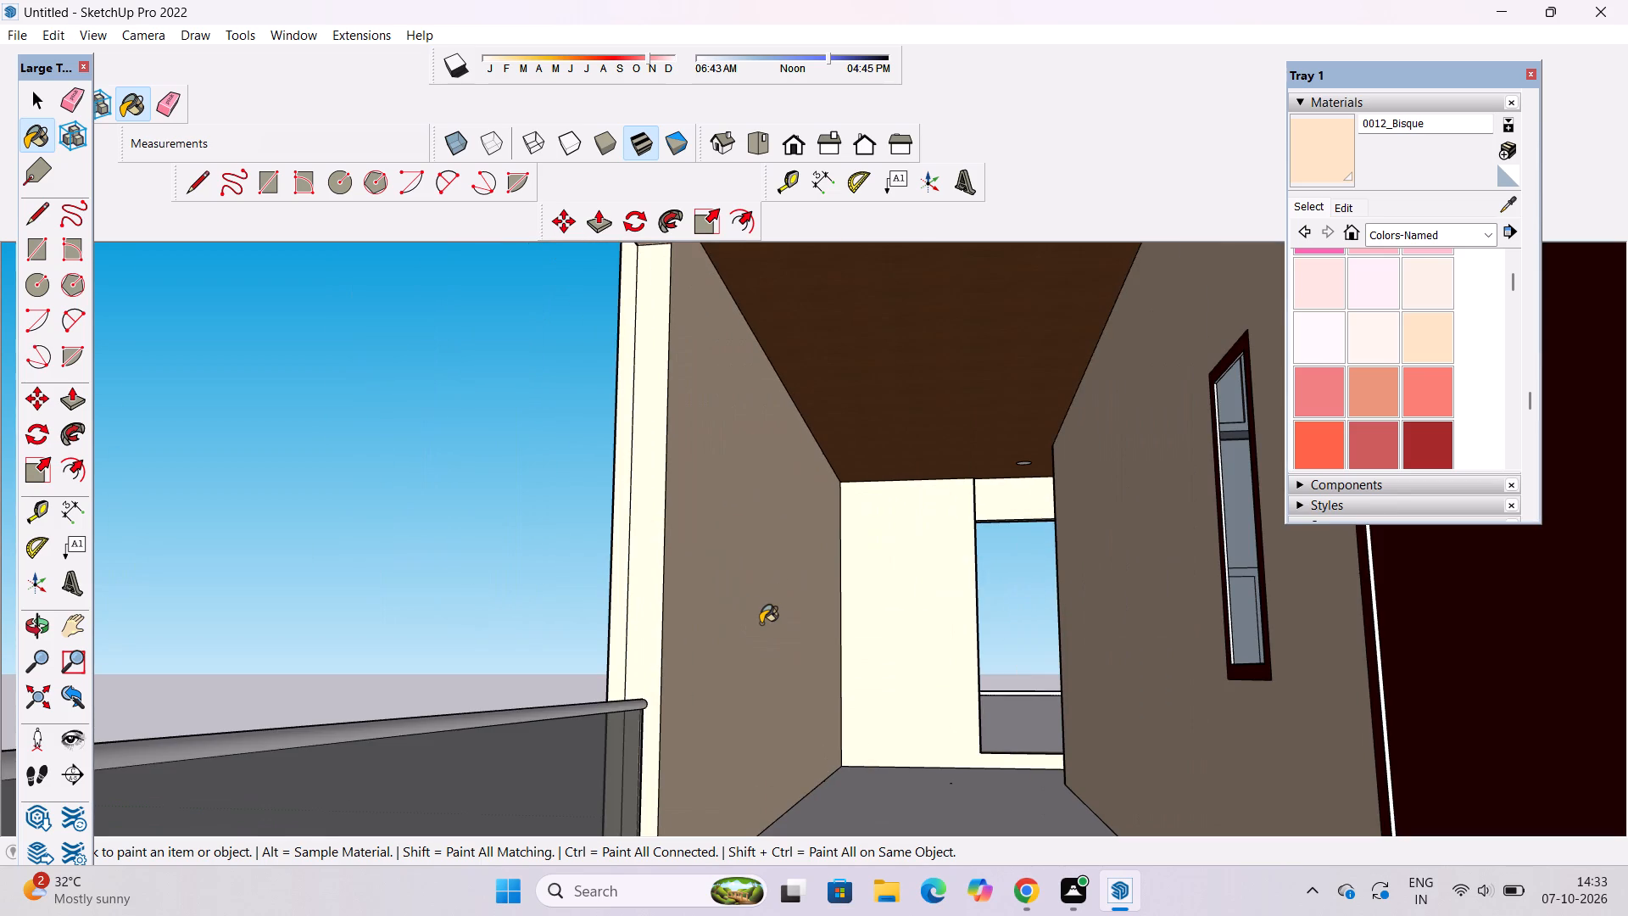
pyautogui.press('o')
pyautogui.scroll(-5, 800, 545)
pyautogui.moveTo(795, 571); pyautogui.dragTo(789, 723)
pyautogui.moveTo(783, 668); pyautogui.dragTo(739, 768)
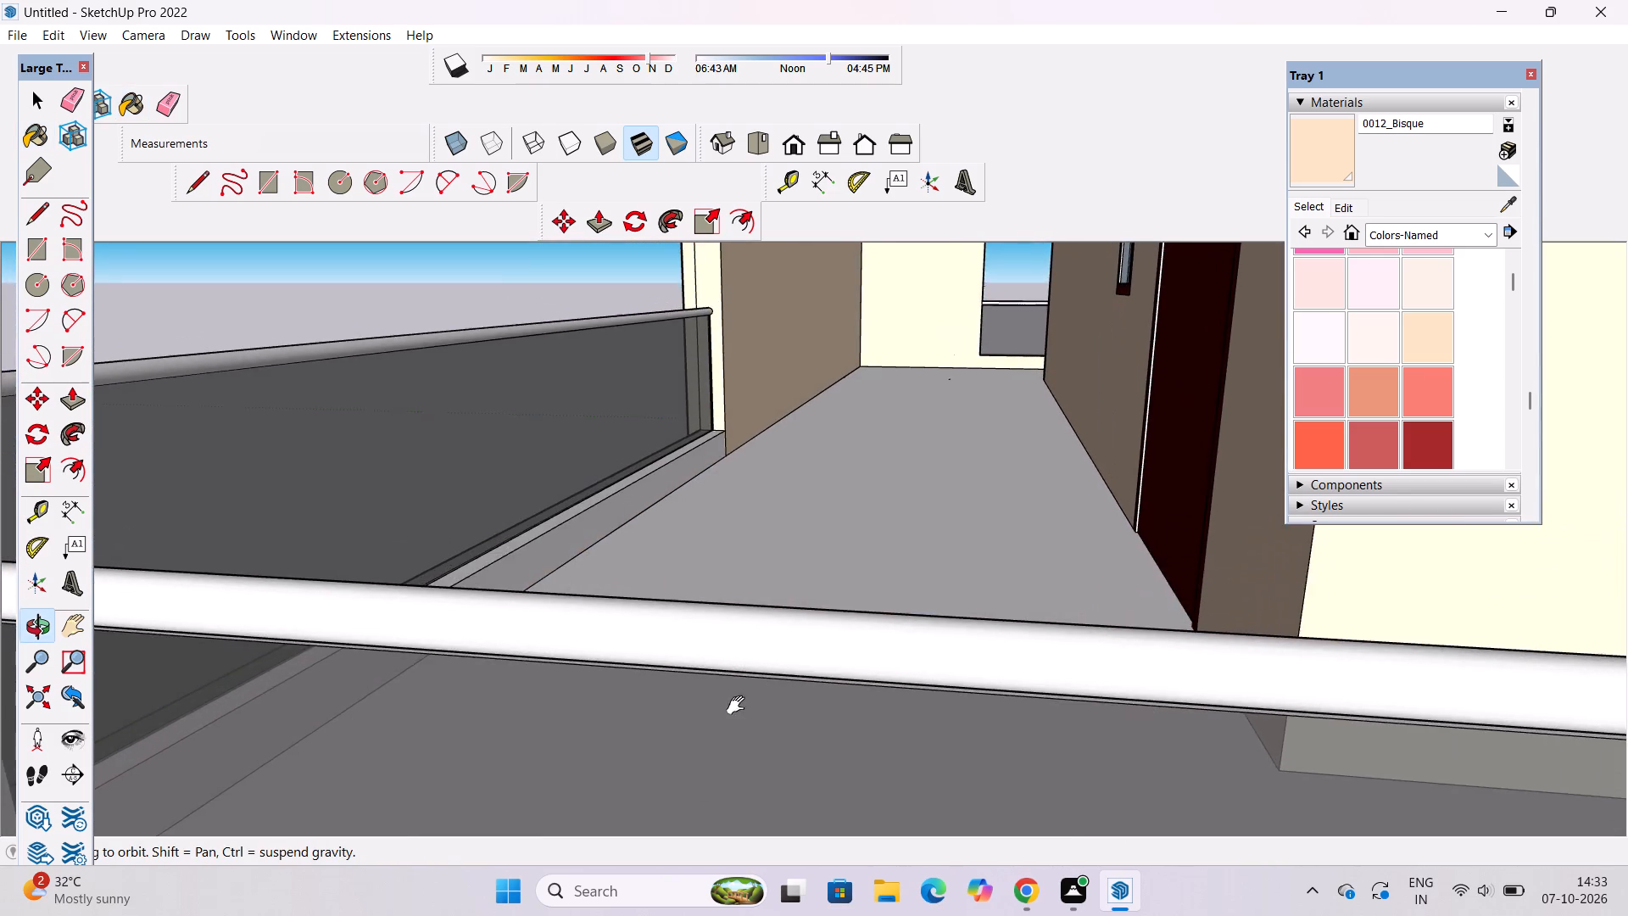
pyautogui.scroll(3, 669, 578)
pyautogui.keyDown('shift'); pyautogui.moveTo(669, 578); pyautogui.dragTo(725, 722); pyautogui.keyUp('shift')
pyautogui.click(1324, 148)
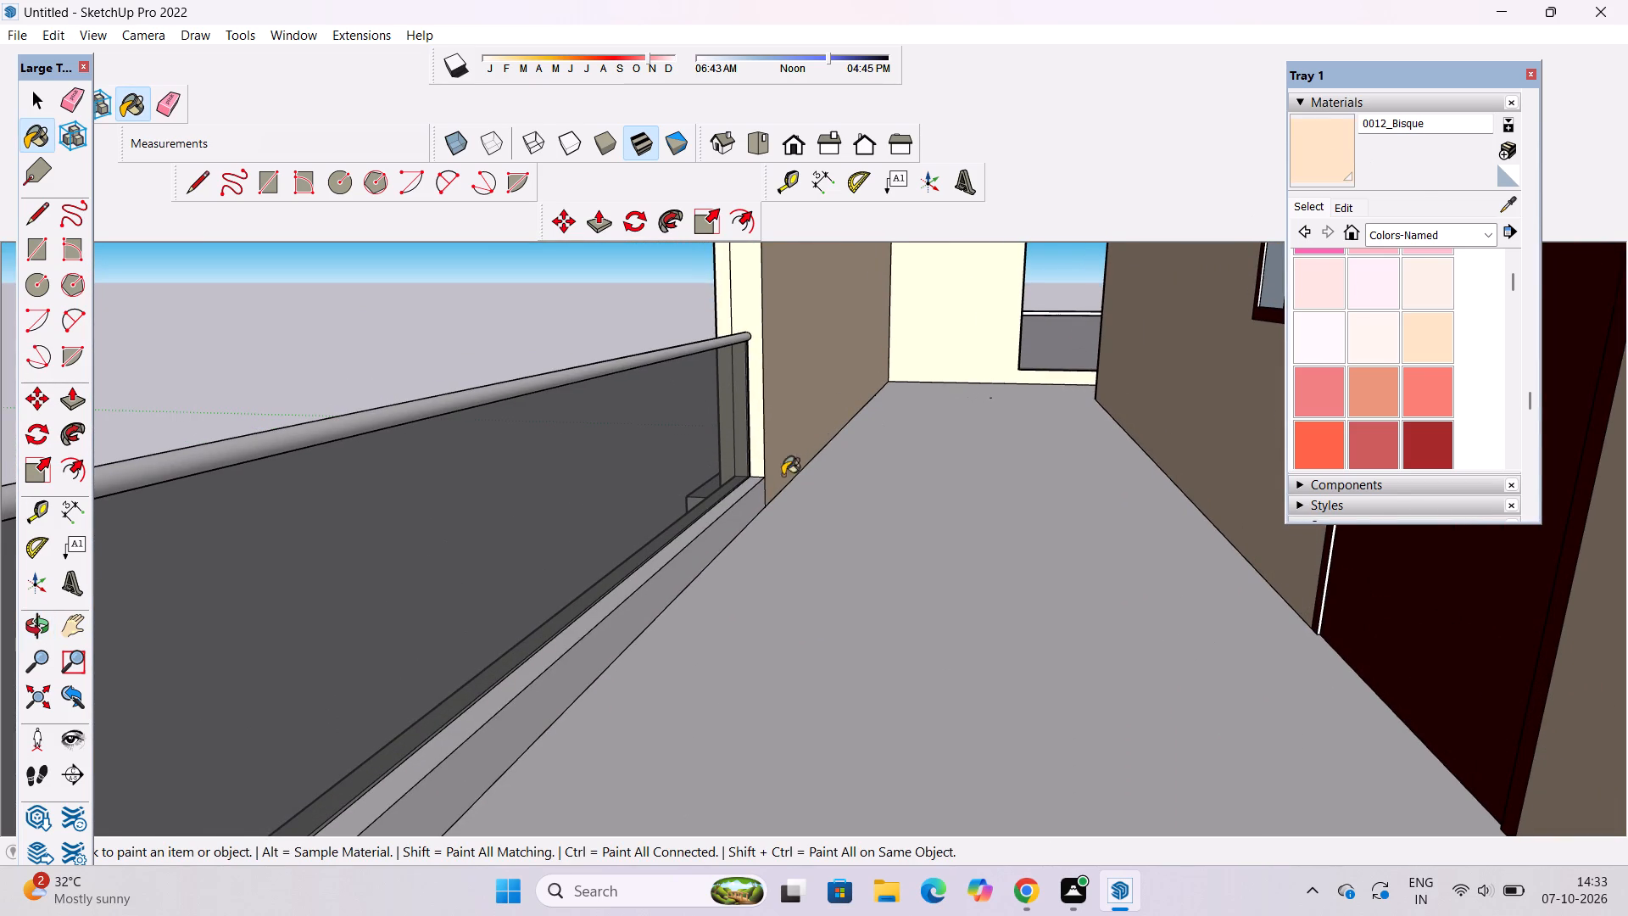
pyautogui.scroll(4, 716, 534)
pyautogui.click(716, 534)
pyautogui.click(711, 505)
pyautogui.scroll(-9, 754, 472)
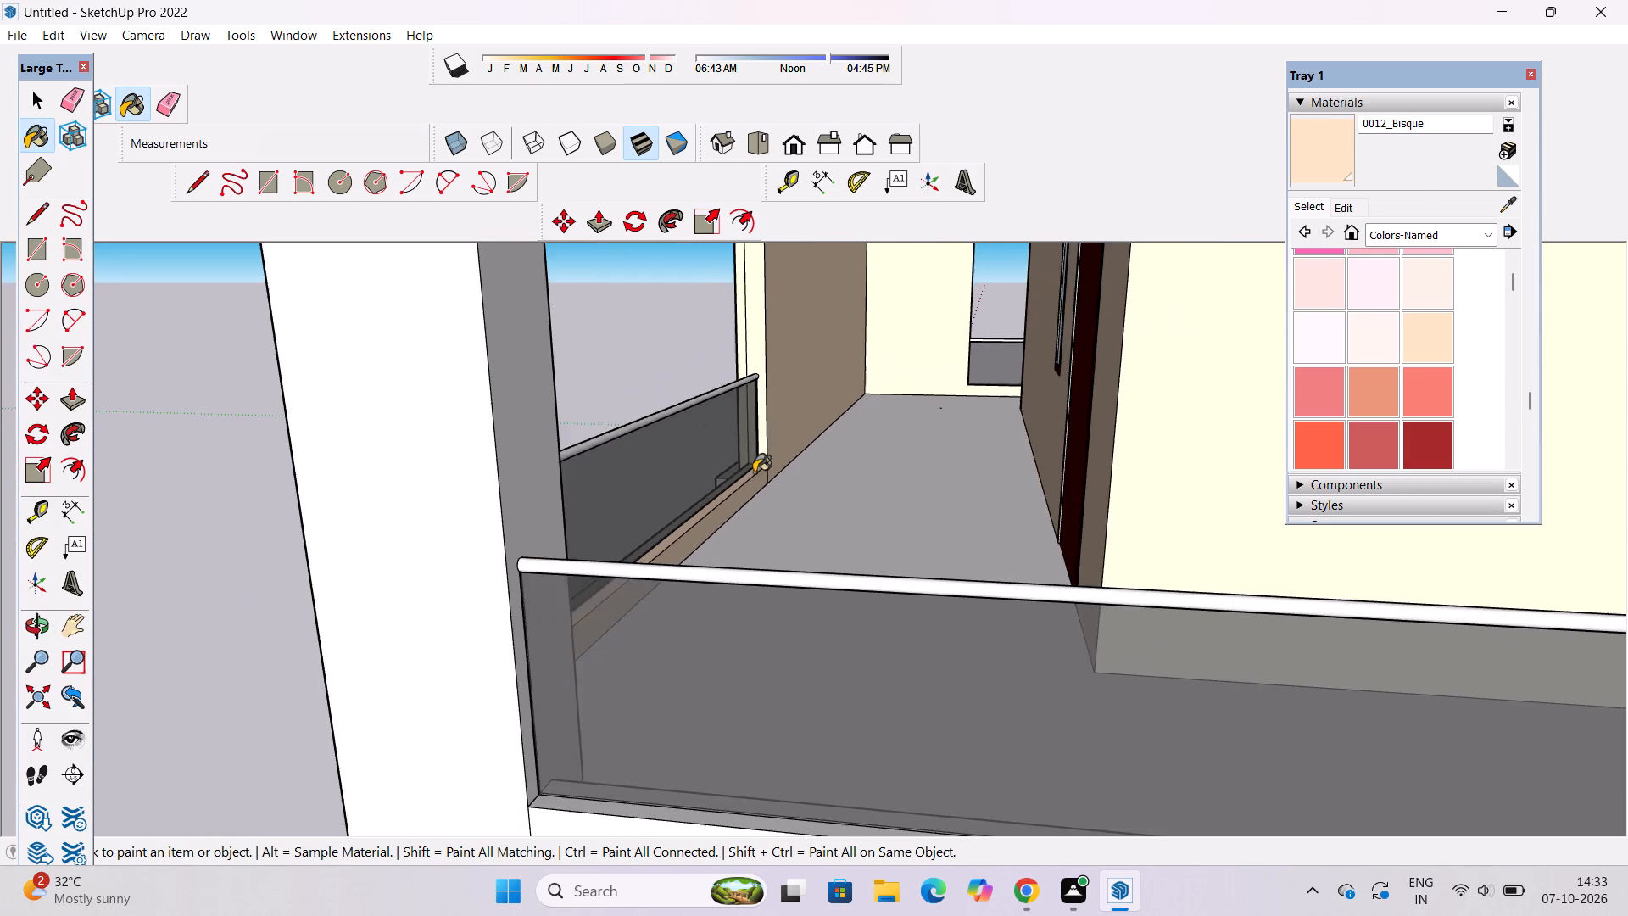
# Paint the ground-floor inner wall between the side opening and the window wall with 0012_Bisque.
pyautogui.press('o')
pyautogui.scroll(-5, 738, 487)
pyautogui.moveTo(731, 572); pyautogui.dragTo(769, 458)
pyautogui.scroll(-3, 769, 458)
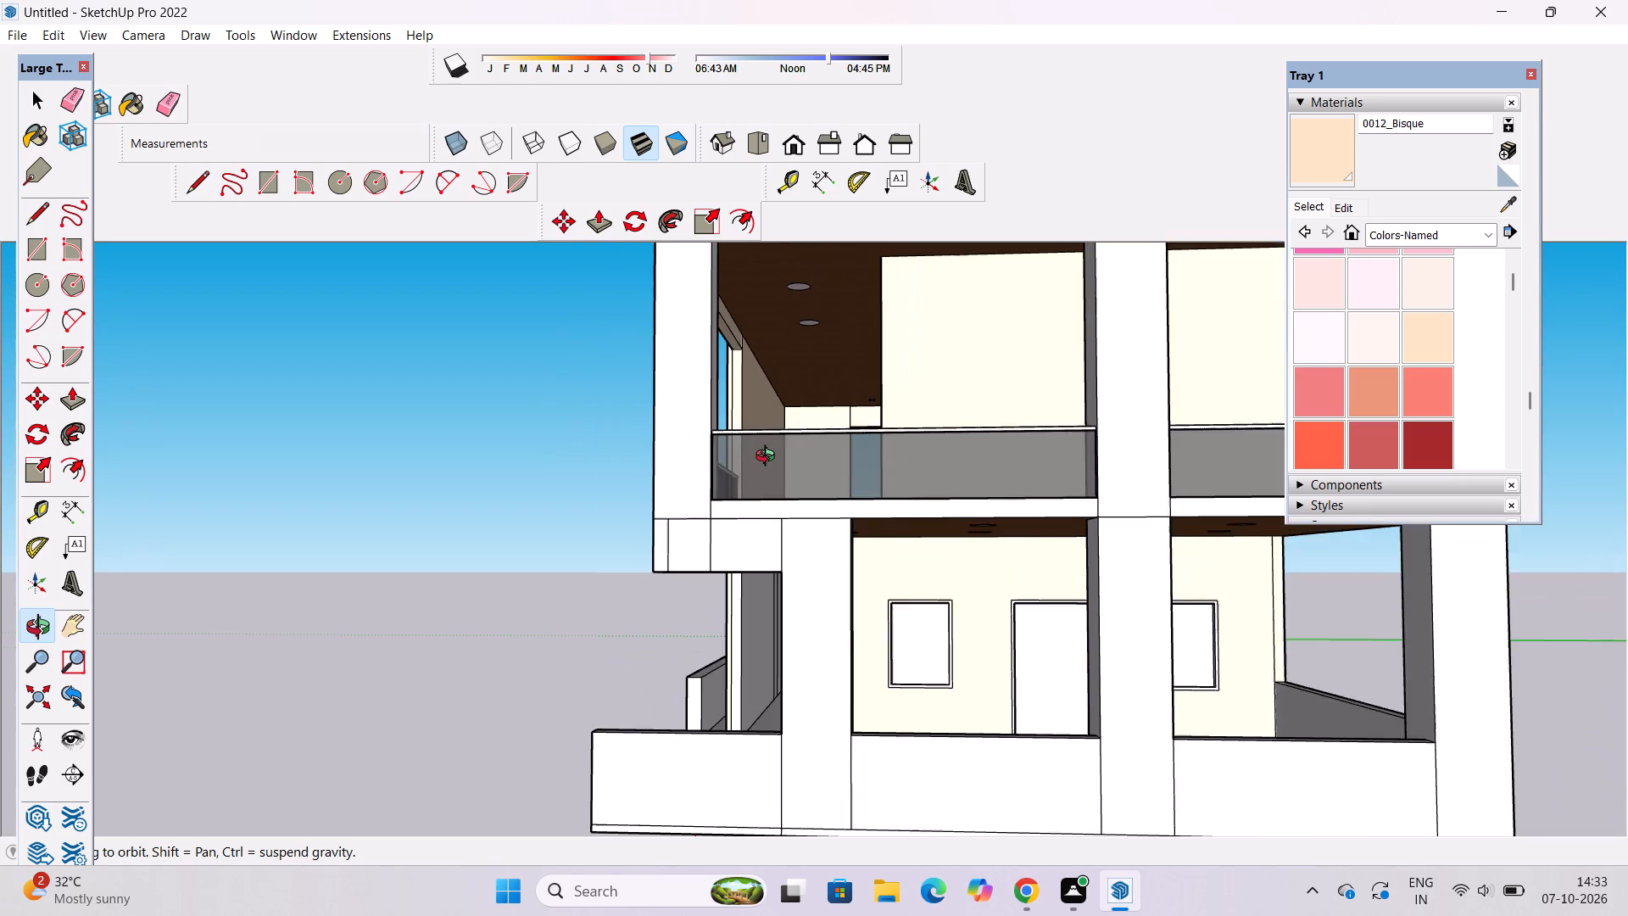
pyautogui.scroll(-2, 769, 458)
pyautogui.keyDown('shift'); pyautogui.moveTo(945, 518); pyautogui.dragTo(653, 440); pyautogui.keyUp('shift')
pyautogui.moveTo(622, 483); pyautogui.dragTo(540, 546)
pyautogui.scroll(8, 535, 555)
pyautogui.moveTo(535, 555); pyautogui.dragTo(543, 525)
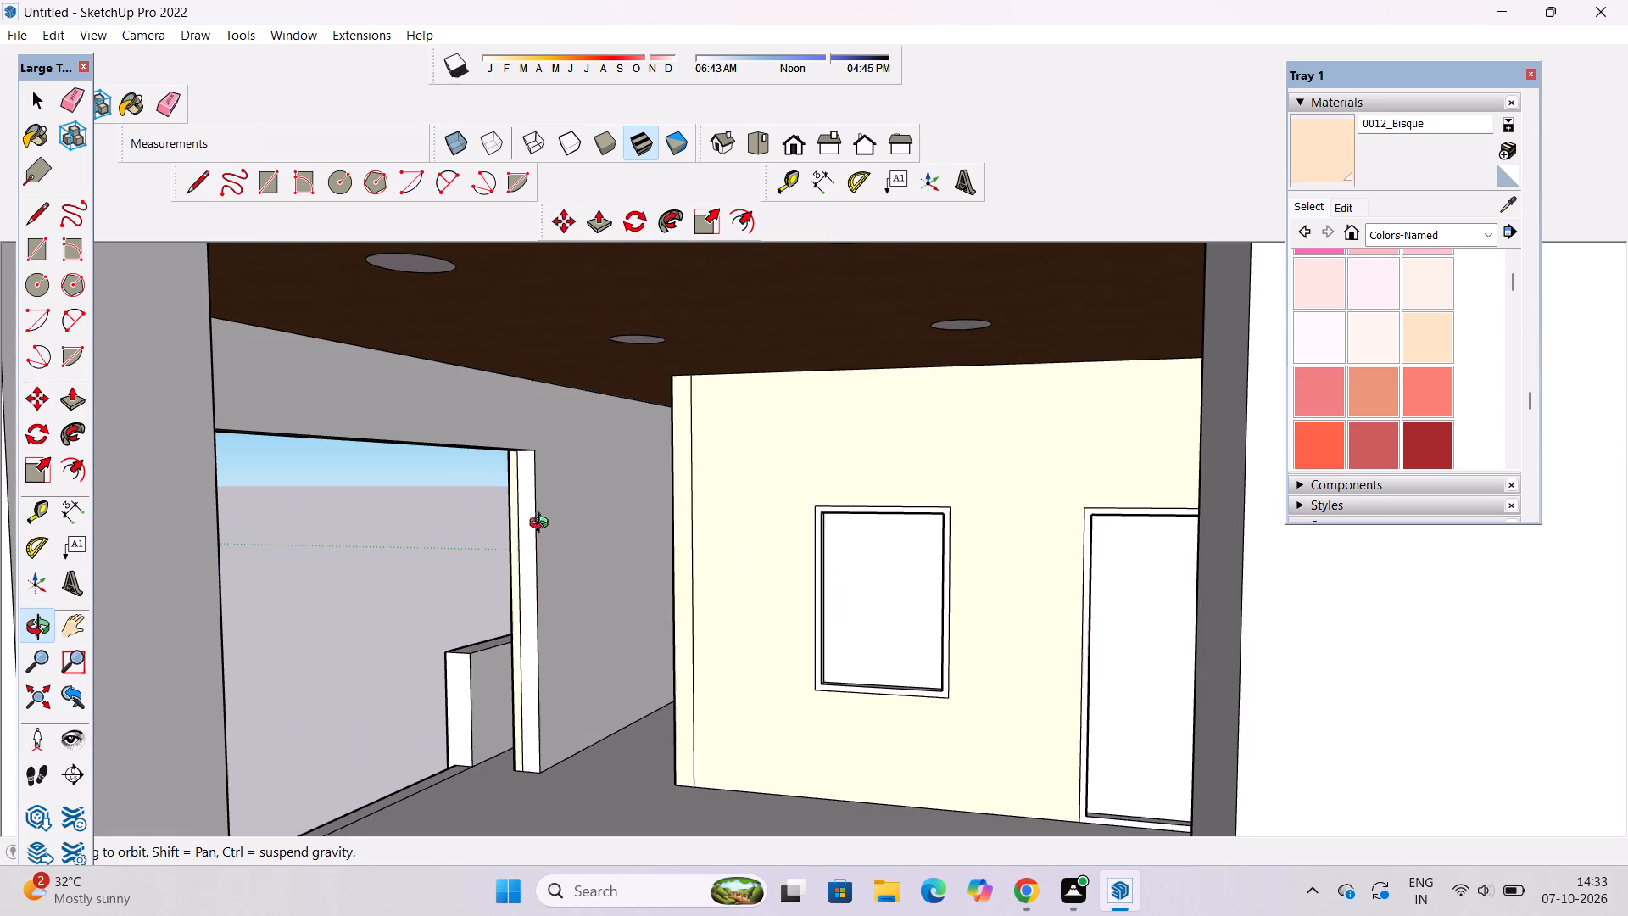
pyautogui.click(1319, 154)
pyautogui.click(594, 537)
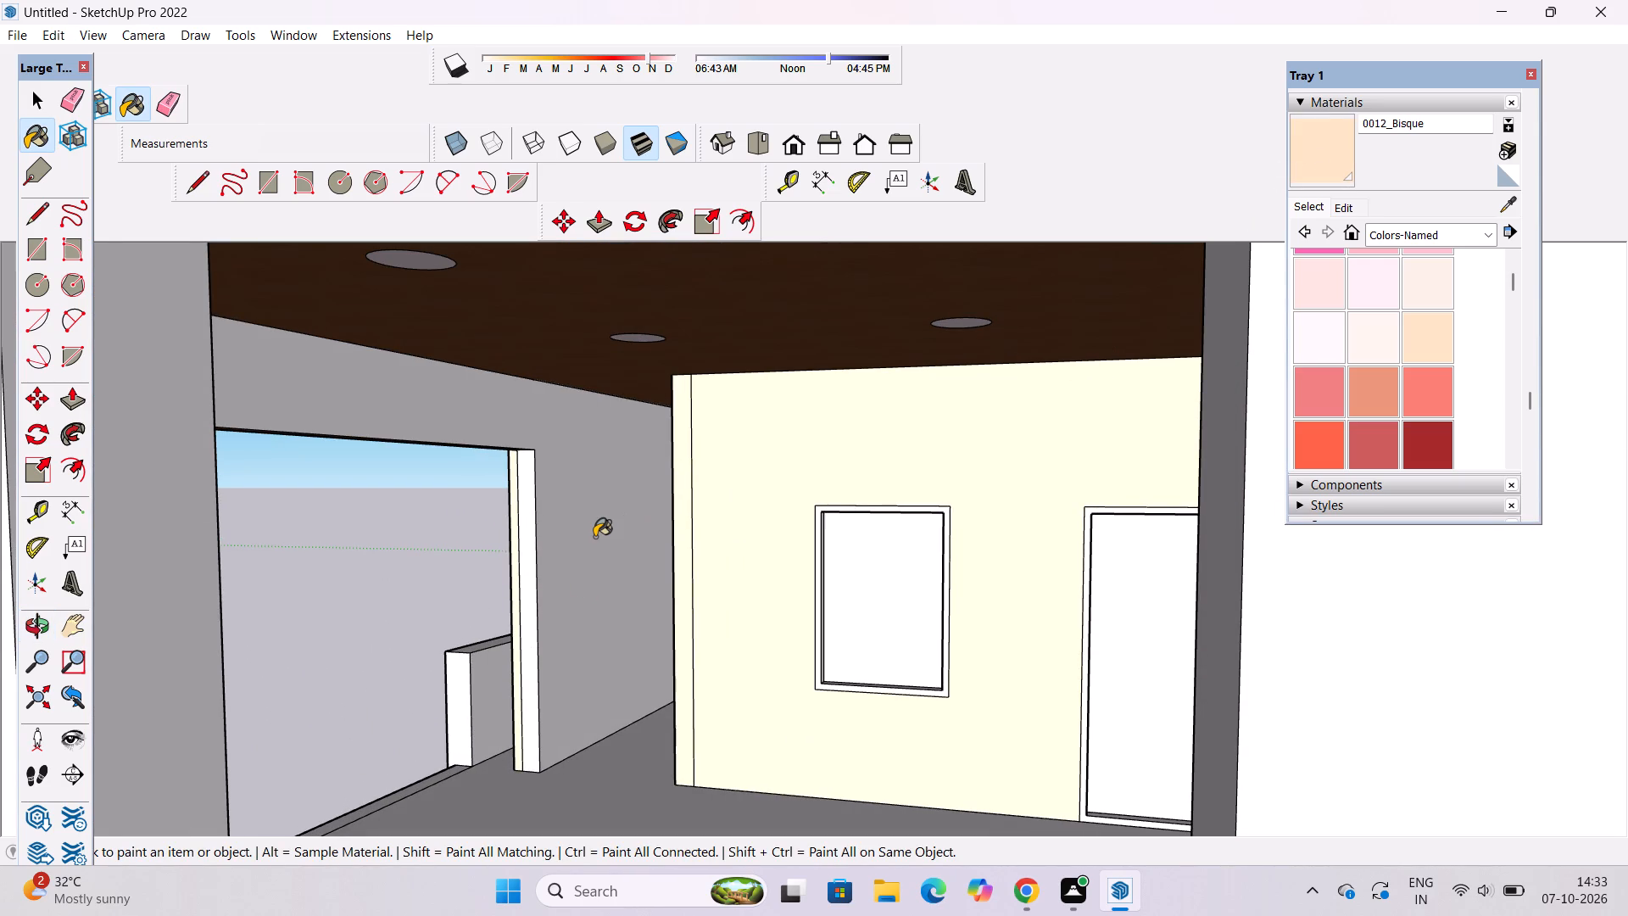
# Examine the ground-floor opening, its inner walls and the neighbouring balconies from the front and the side.
pyautogui.press('o')
pyautogui.scroll(-5, 614, 500)
pyautogui.moveTo(572, 564); pyautogui.dragTo(1081, 601)
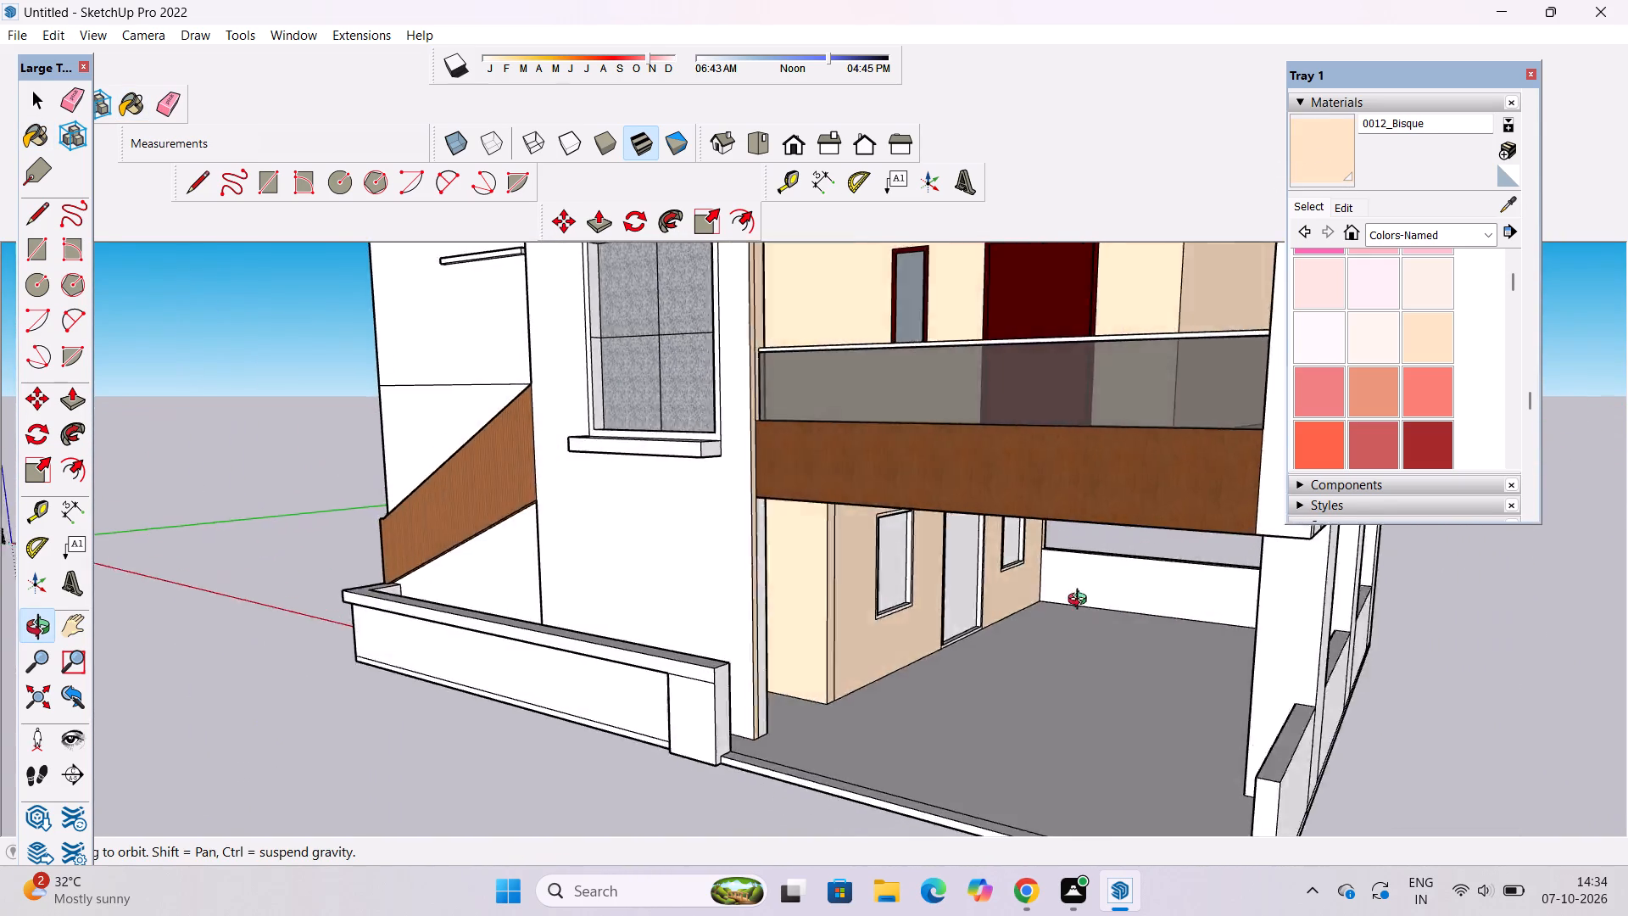
pyautogui.moveTo(1081, 601); pyautogui.dragTo(1421, 556)
pyautogui.keyDown('shift'); pyautogui.moveTo(1146, 592); pyautogui.dragTo(789, 738); pyautogui.keyUp('shift')
pyautogui.moveTo(763, 762); pyautogui.dragTo(578, 768)
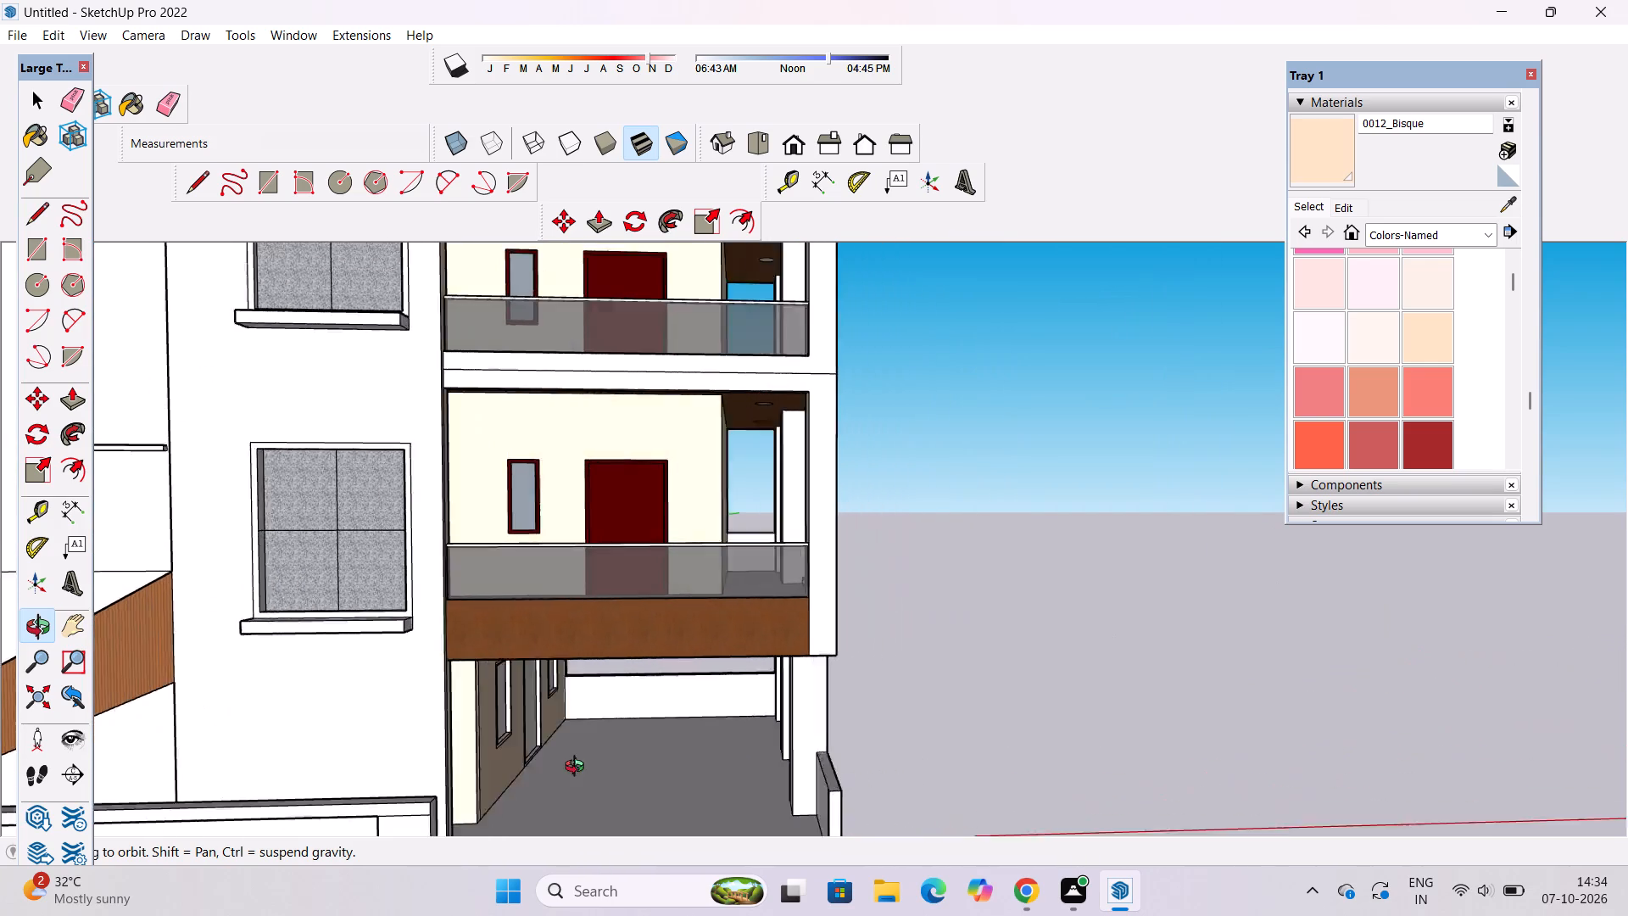
pyautogui.moveTo(578, 768); pyautogui.dragTo(510, 778)
pyautogui.scroll(3, 530, 768)
pyautogui.moveTo(683, 763); pyautogui.dragTo(215, 761)
pyautogui.scroll(5, 552, 600)
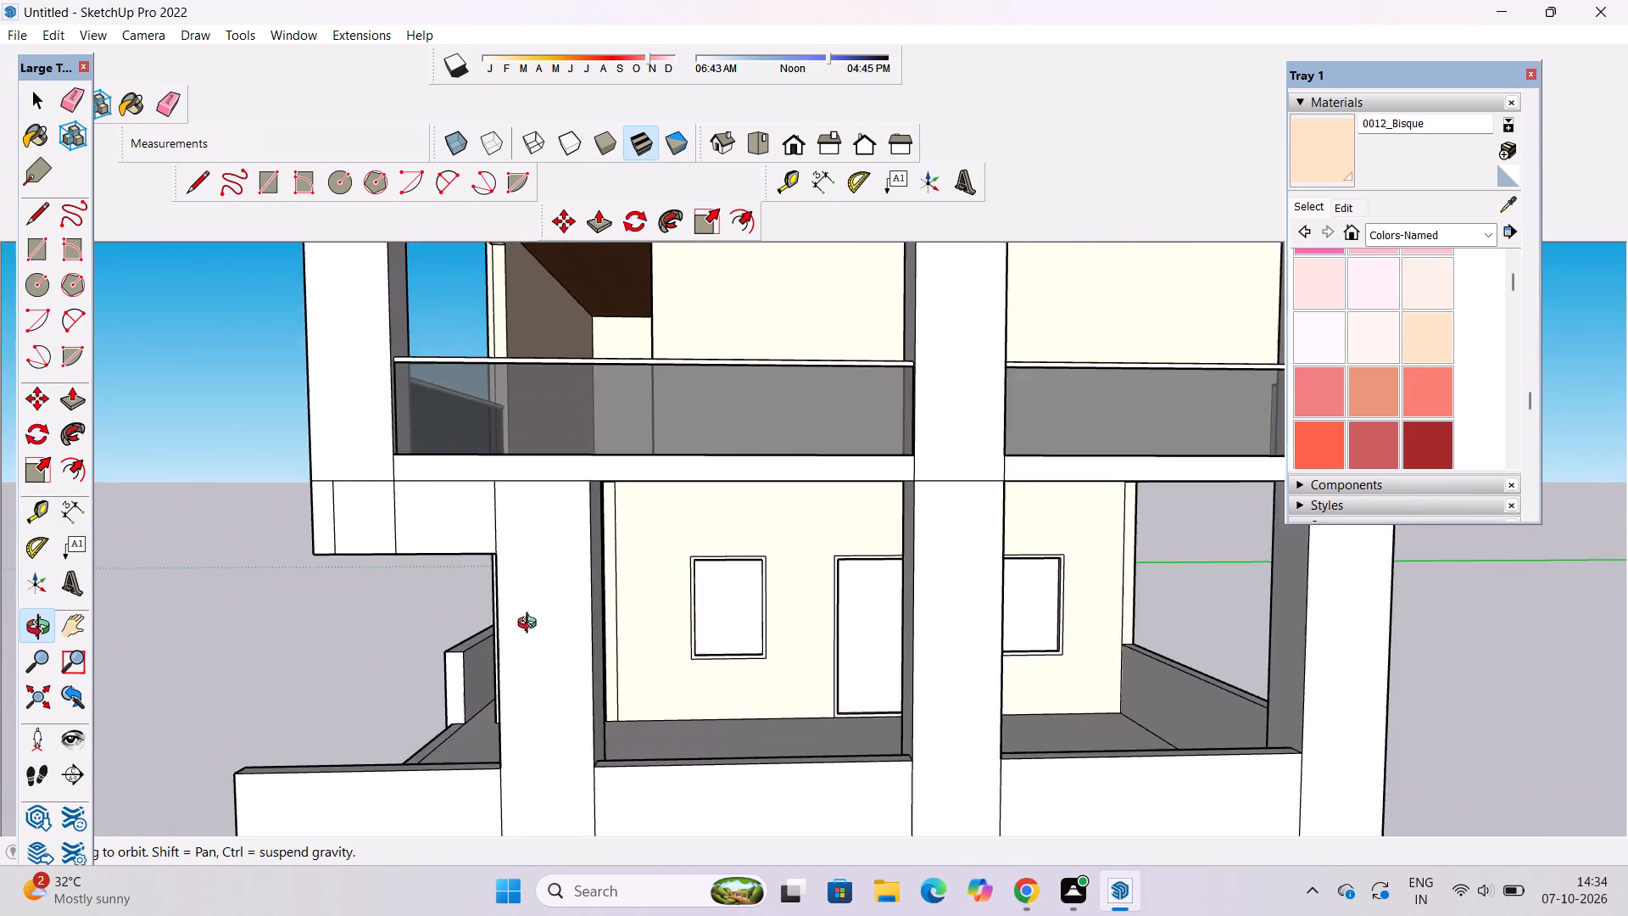
pyautogui.moveTo(471, 676); pyautogui.dragTo(650, 651)
pyautogui.scroll(2, 558, 643)
pyautogui.keyDown('shift'); pyautogui.moveTo(556, 641); pyautogui.dragTo(530, 755); pyautogui.keyUp('shift')
pyautogui.moveTo(575, 751); pyautogui.dragTo(567, 705)
pyautogui.scroll(2, 549, 710)
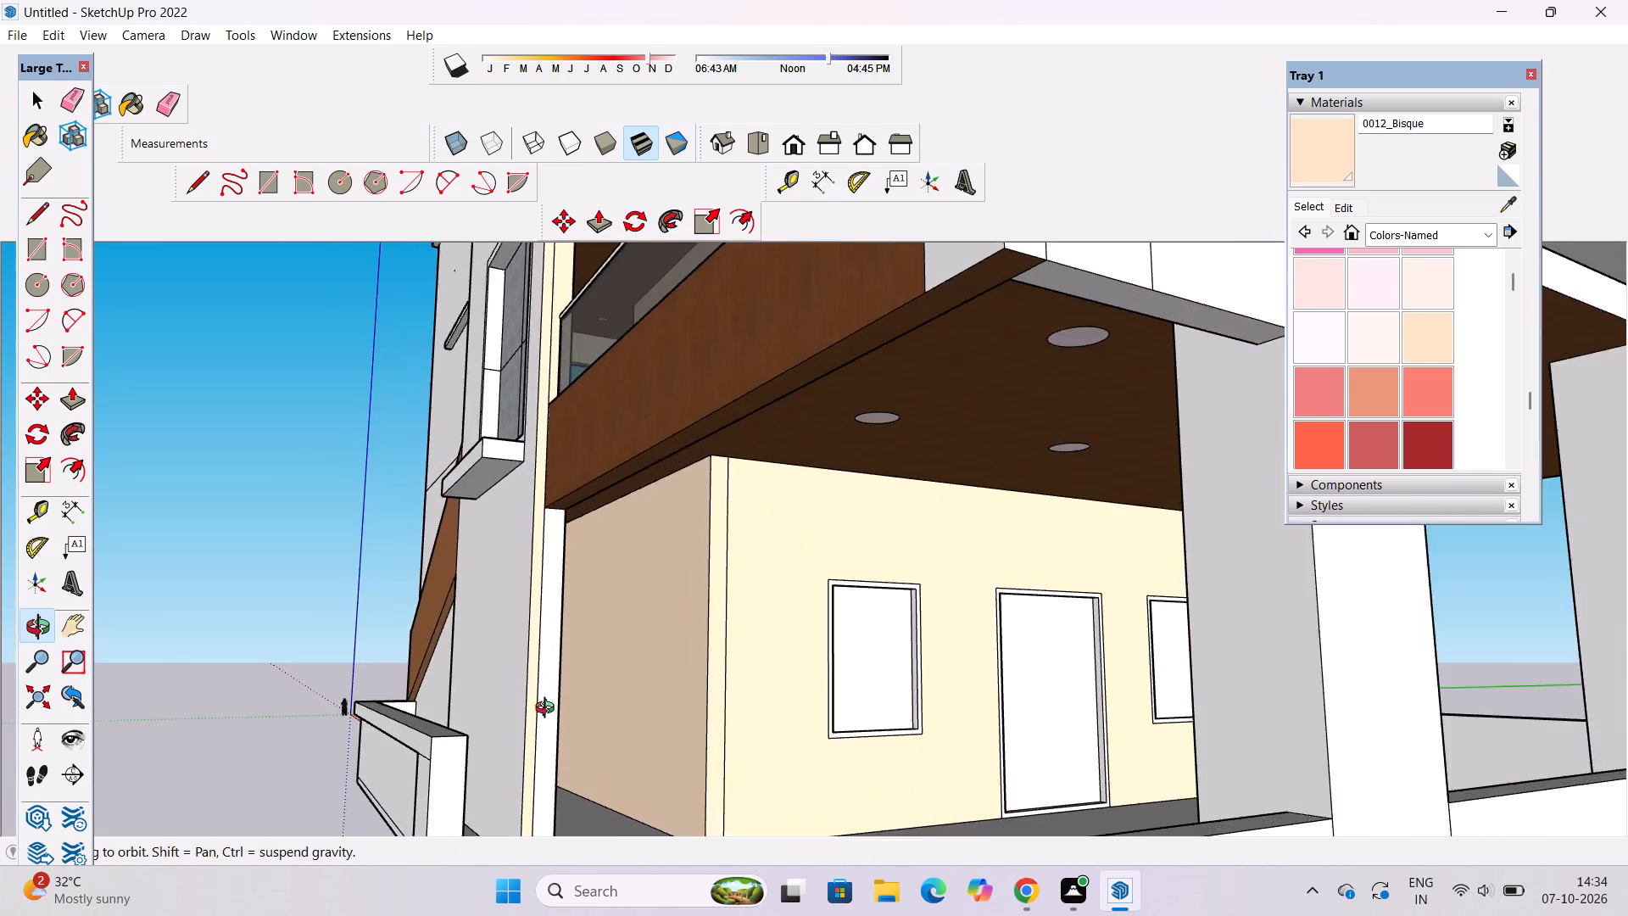
pyautogui.moveTo(566, 725); pyautogui.dragTo(739, 802)
pyautogui.scroll(-6, 741, 790)
pyautogui.keyDown('shift'); pyautogui.moveTo(749, 757); pyautogui.dragTo(428, 667); pyautogui.keyUp('shift')
pyautogui.moveTo(496, 677); pyautogui.dragTo(720, 709)
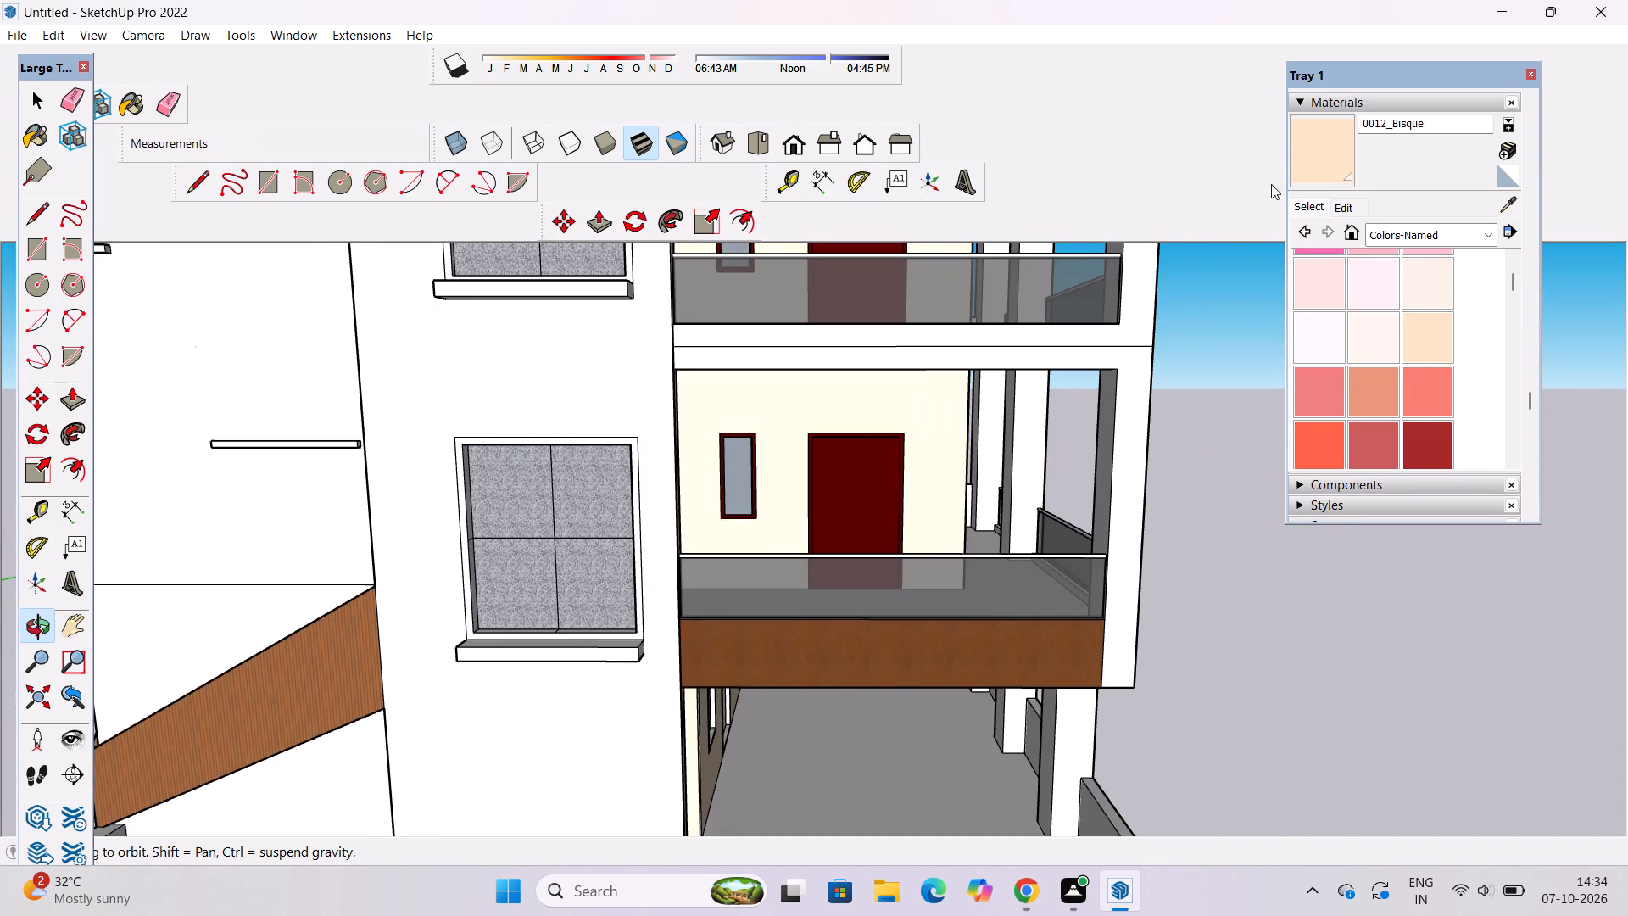
# Paint the narrow inner return face beside the ground-floor front opening with 0012_Bisque.
pyautogui.click(1307, 141)
pyautogui.scroll(-5, 313, 809)
pyautogui.scroll(-4, 576, 586)
pyautogui.scroll(4, 627, 719)
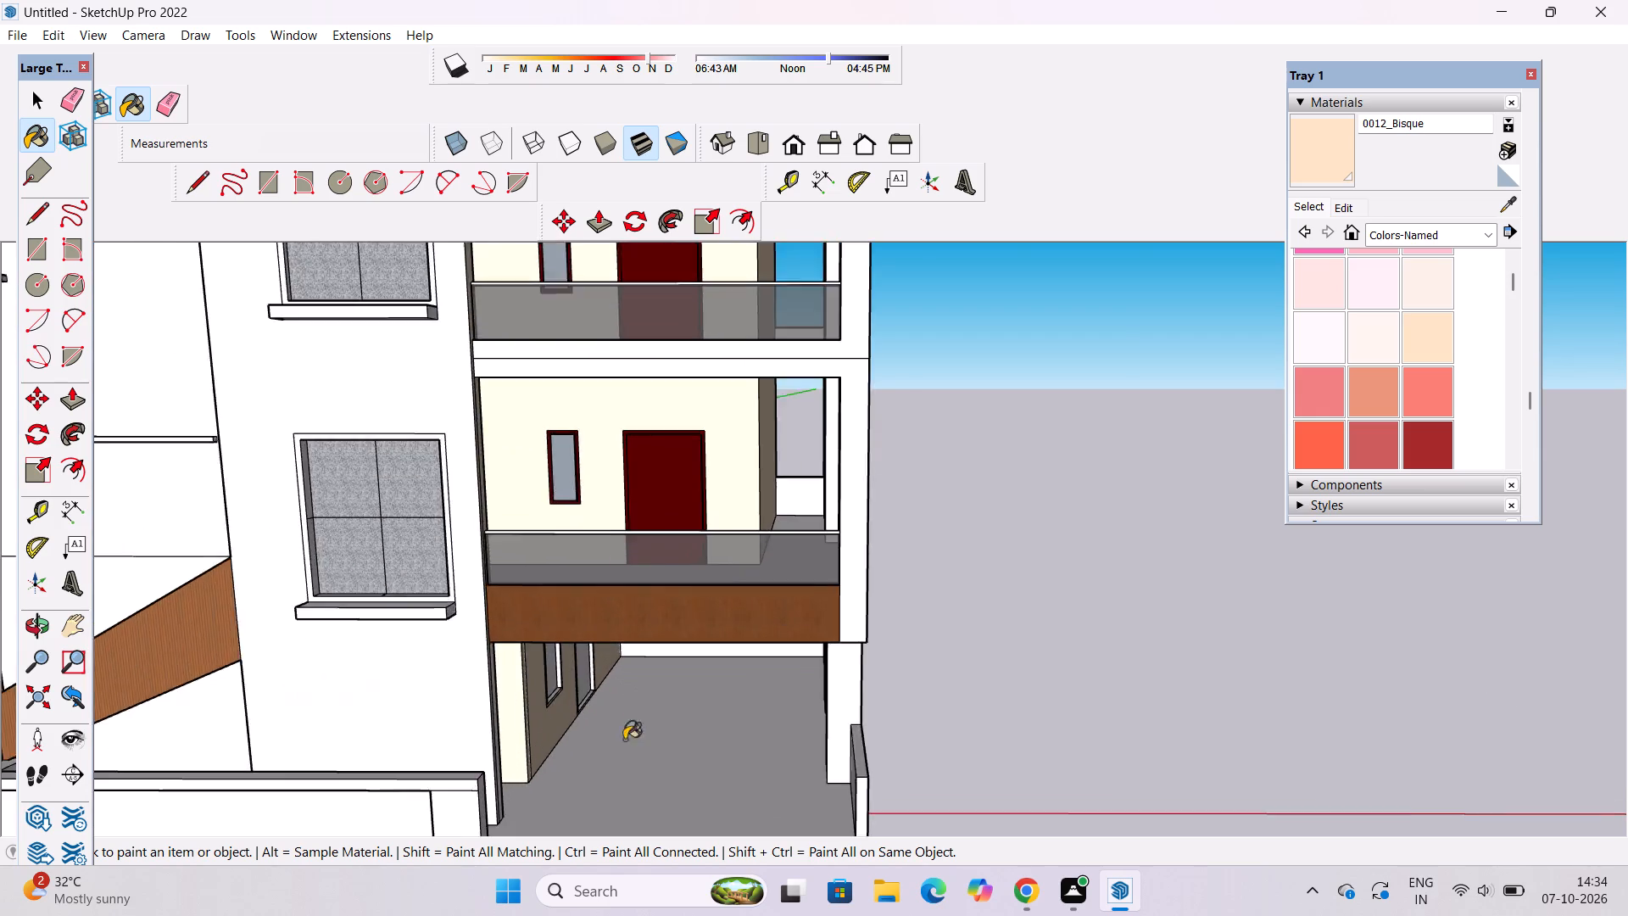
pyautogui.scroll(20, 624, 740)
pyautogui.scroll(3, 624, 740)
pyautogui.click(343, 691)
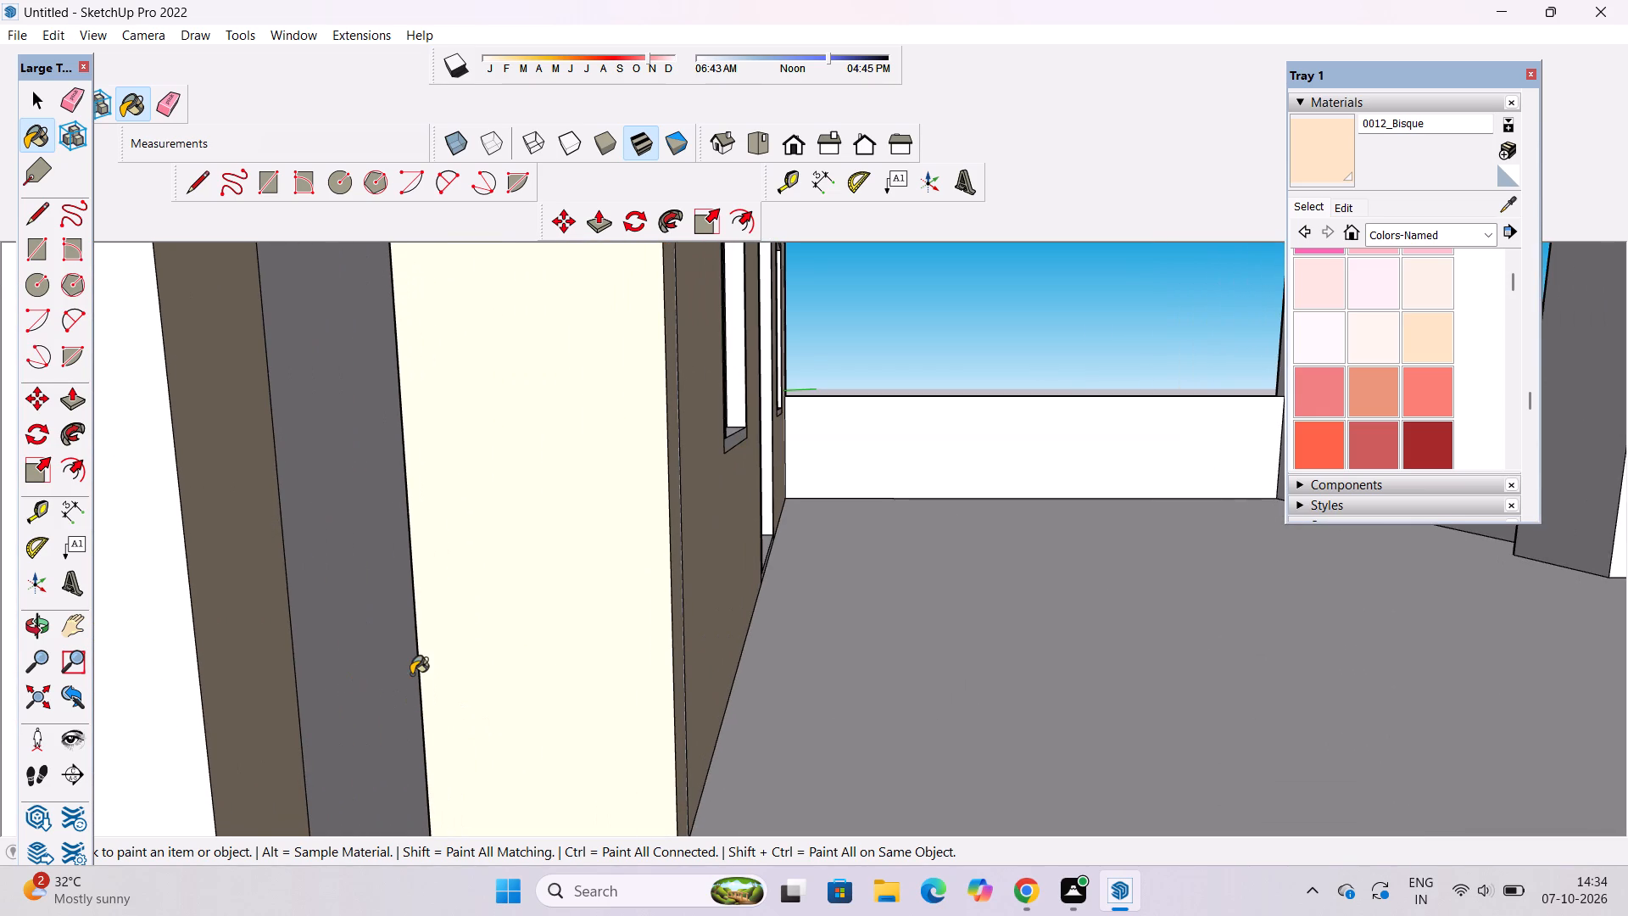
# Reselect 0012_Bisque and apply it to the side wall behind the balcony two storeys above the ground floor.
pyautogui.press('o')
pyautogui.scroll(-11, 577, 579)
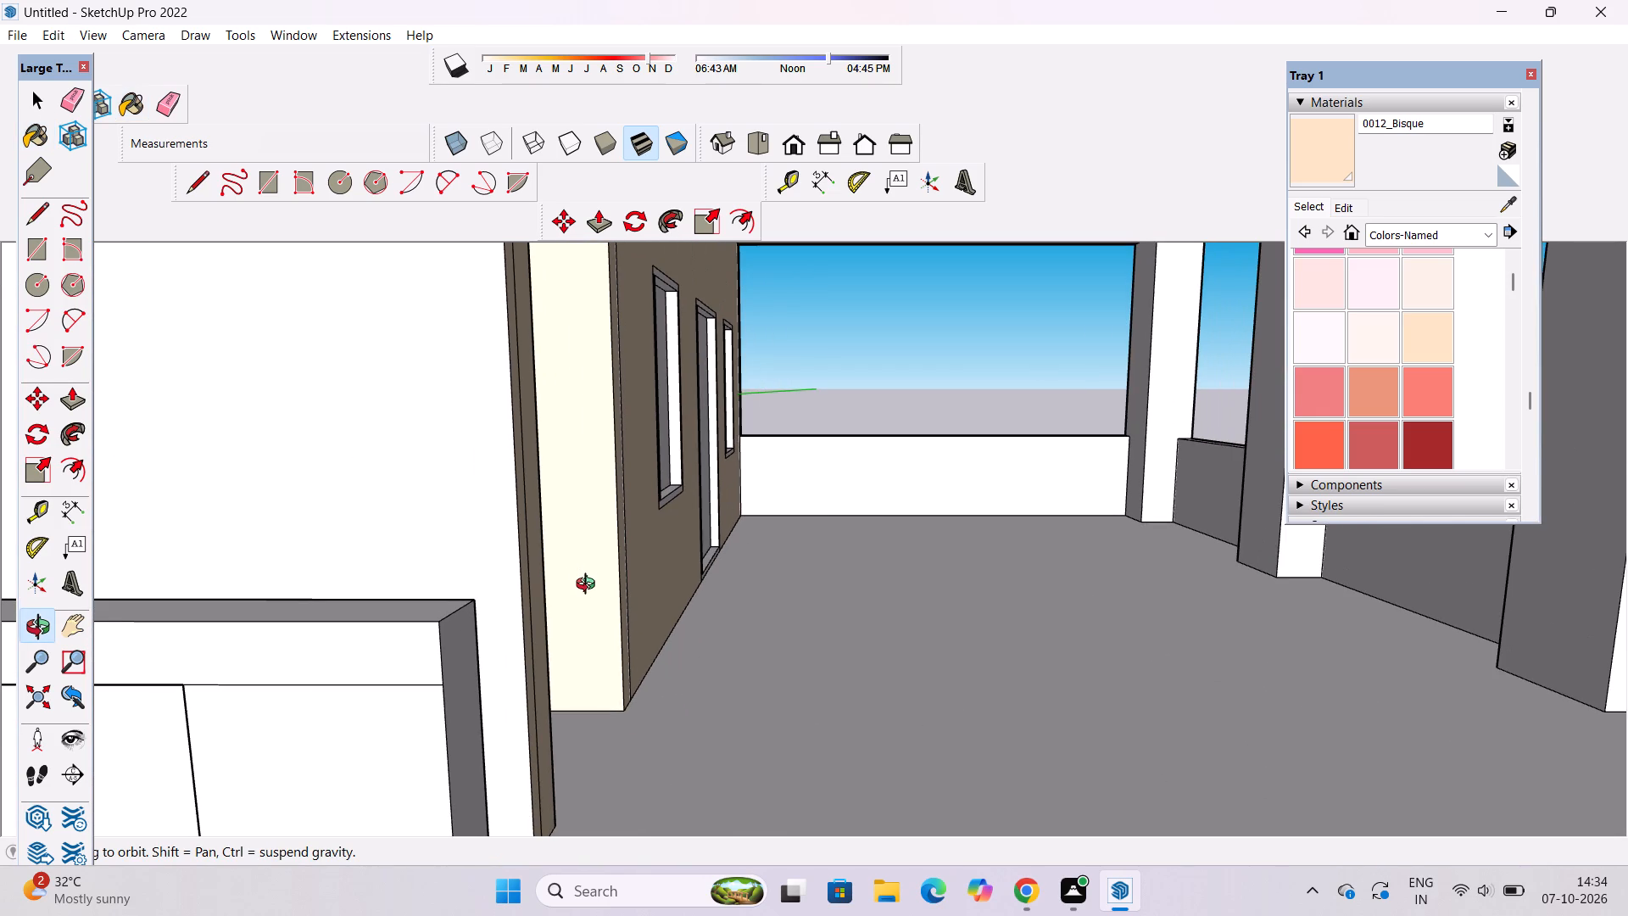
pyautogui.keyDown('shift'); pyautogui.moveTo(767, 574); pyautogui.dragTo(651, 634); pyautogui.keyUp('shift')
pyautogui.scroll(-5, 651, 634)
pyautogui.moveTo(645, 705); pyautogui.dragTo(655, 800)
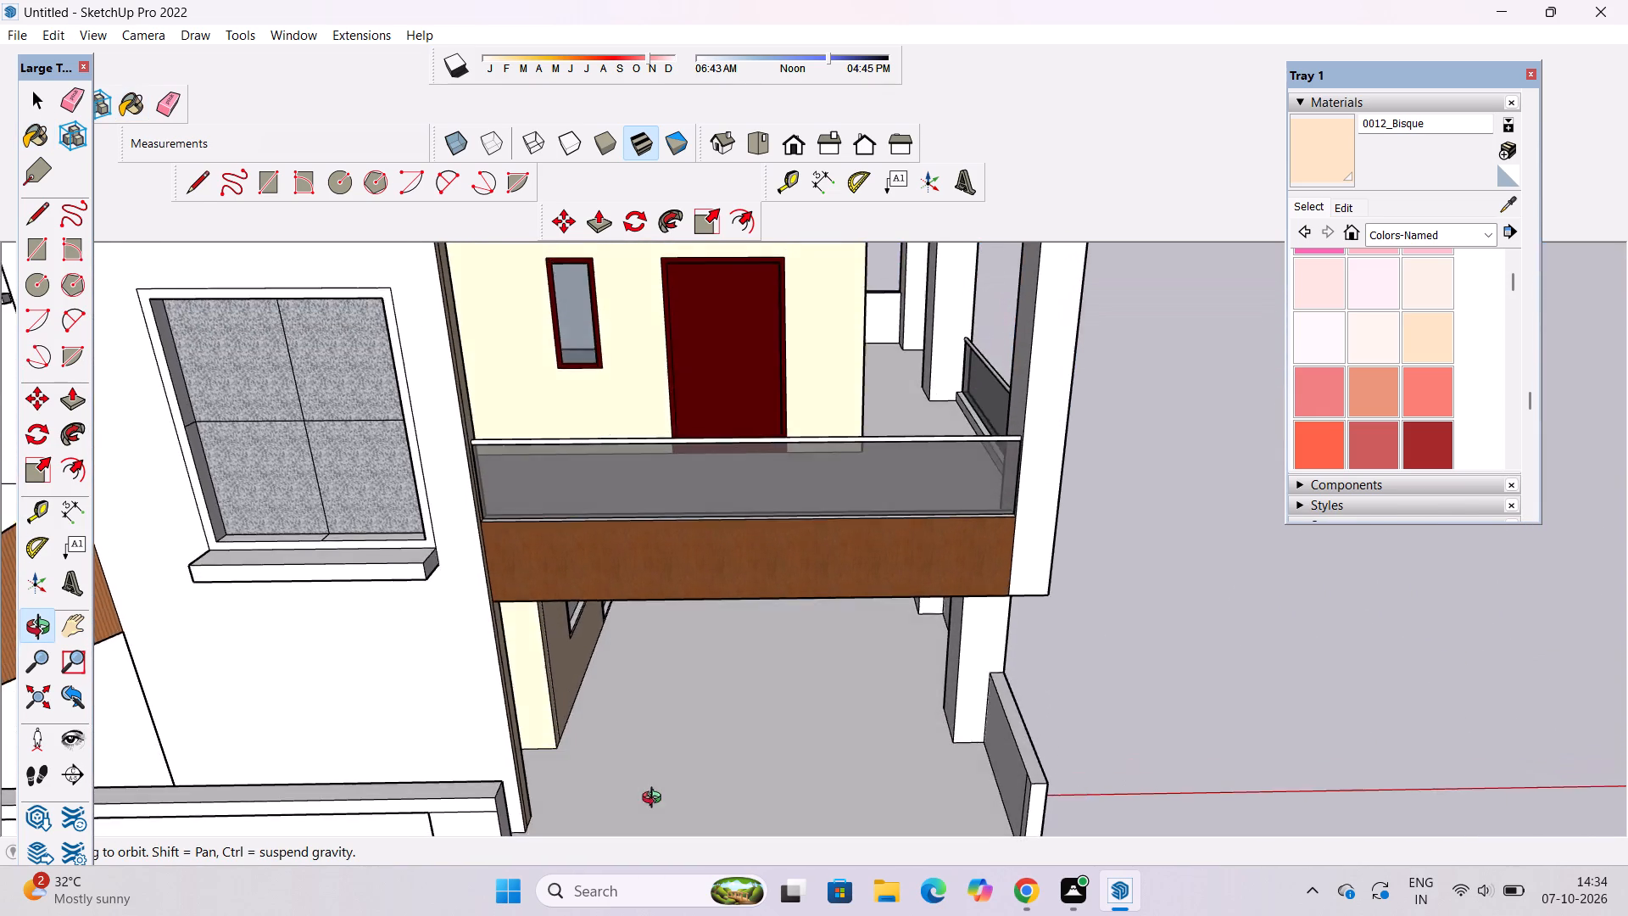
pyautogui.moveTo(655, 800); pyautogui.dragTo(602, 612)
pyautogui.keyDown('shift'); pyautogui.moveTo(600, 596); pyautogui.dragTo(627, 671); pyautogui.keyUp('shift')
pyautogui.moveTo(627, 671); pyautogui.dragTo(527, 746)
pyautogui.scroll(-5, 627, 644)
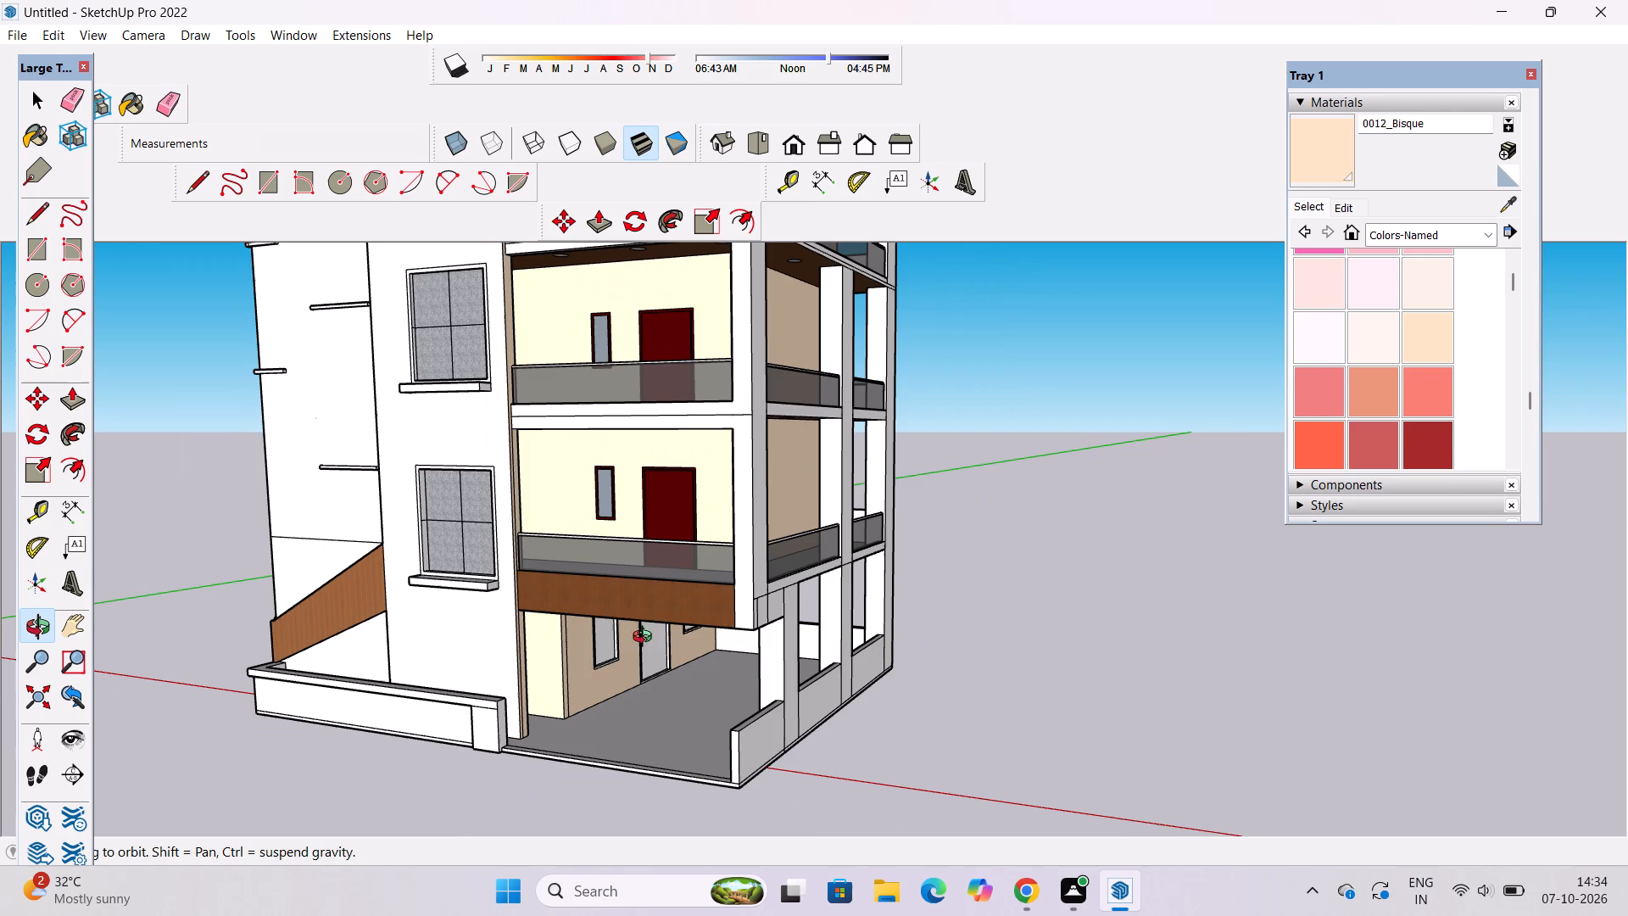
pyautogui.moveTo(728, 599); pyautogui.dragTo(713, 605)
pyautogui.click(1434, 338)
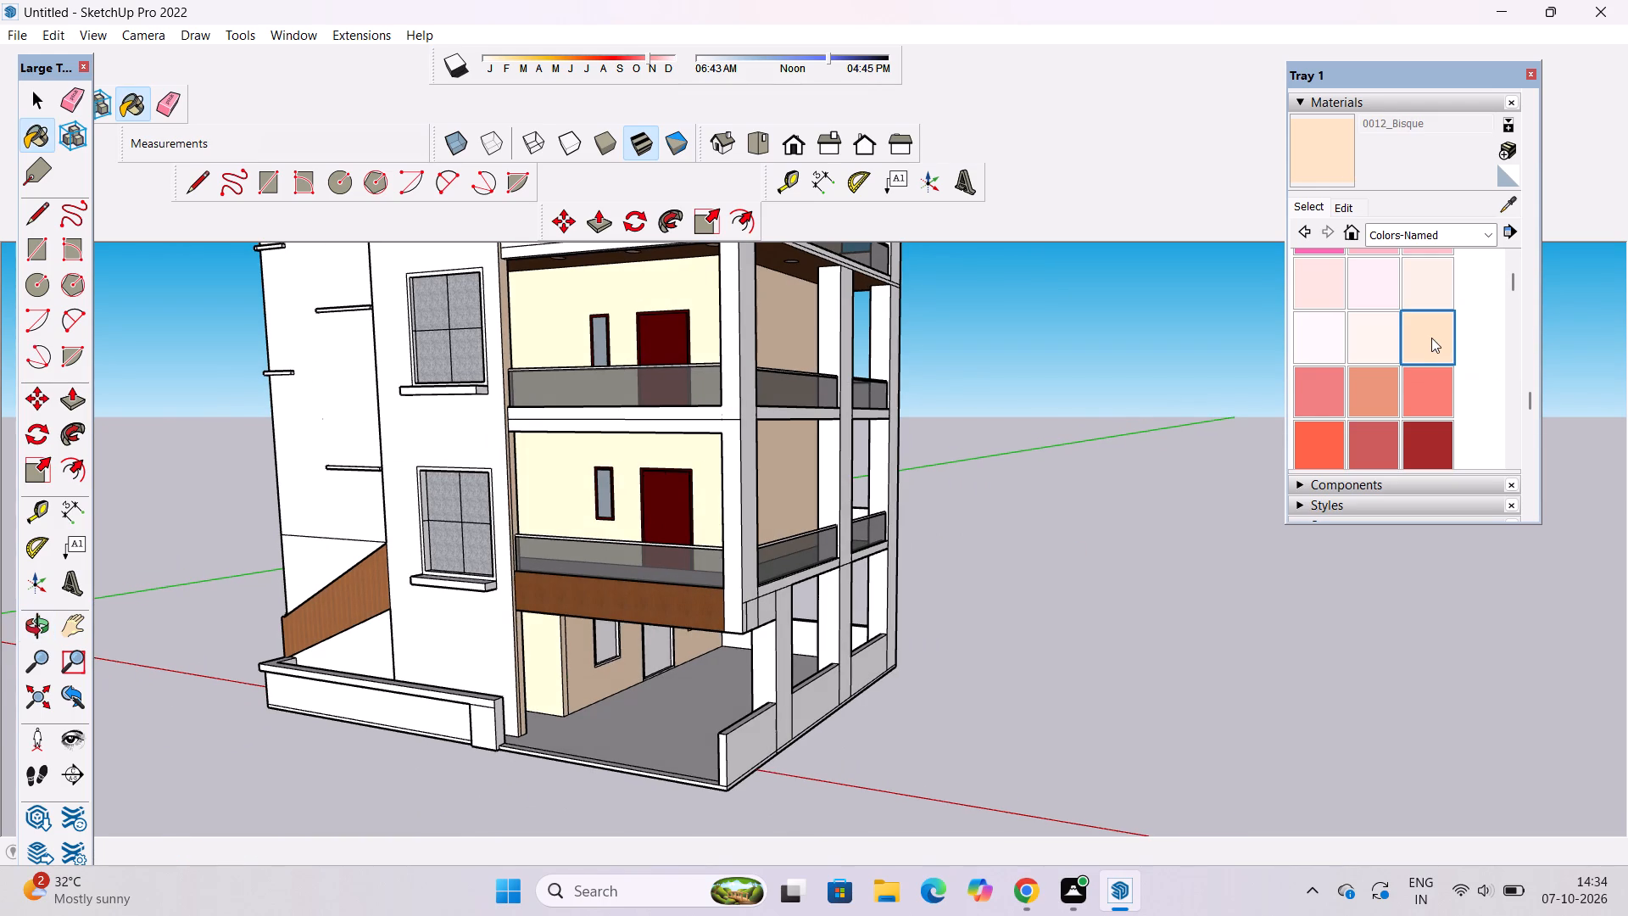
pyautogui.click(1326, 164)
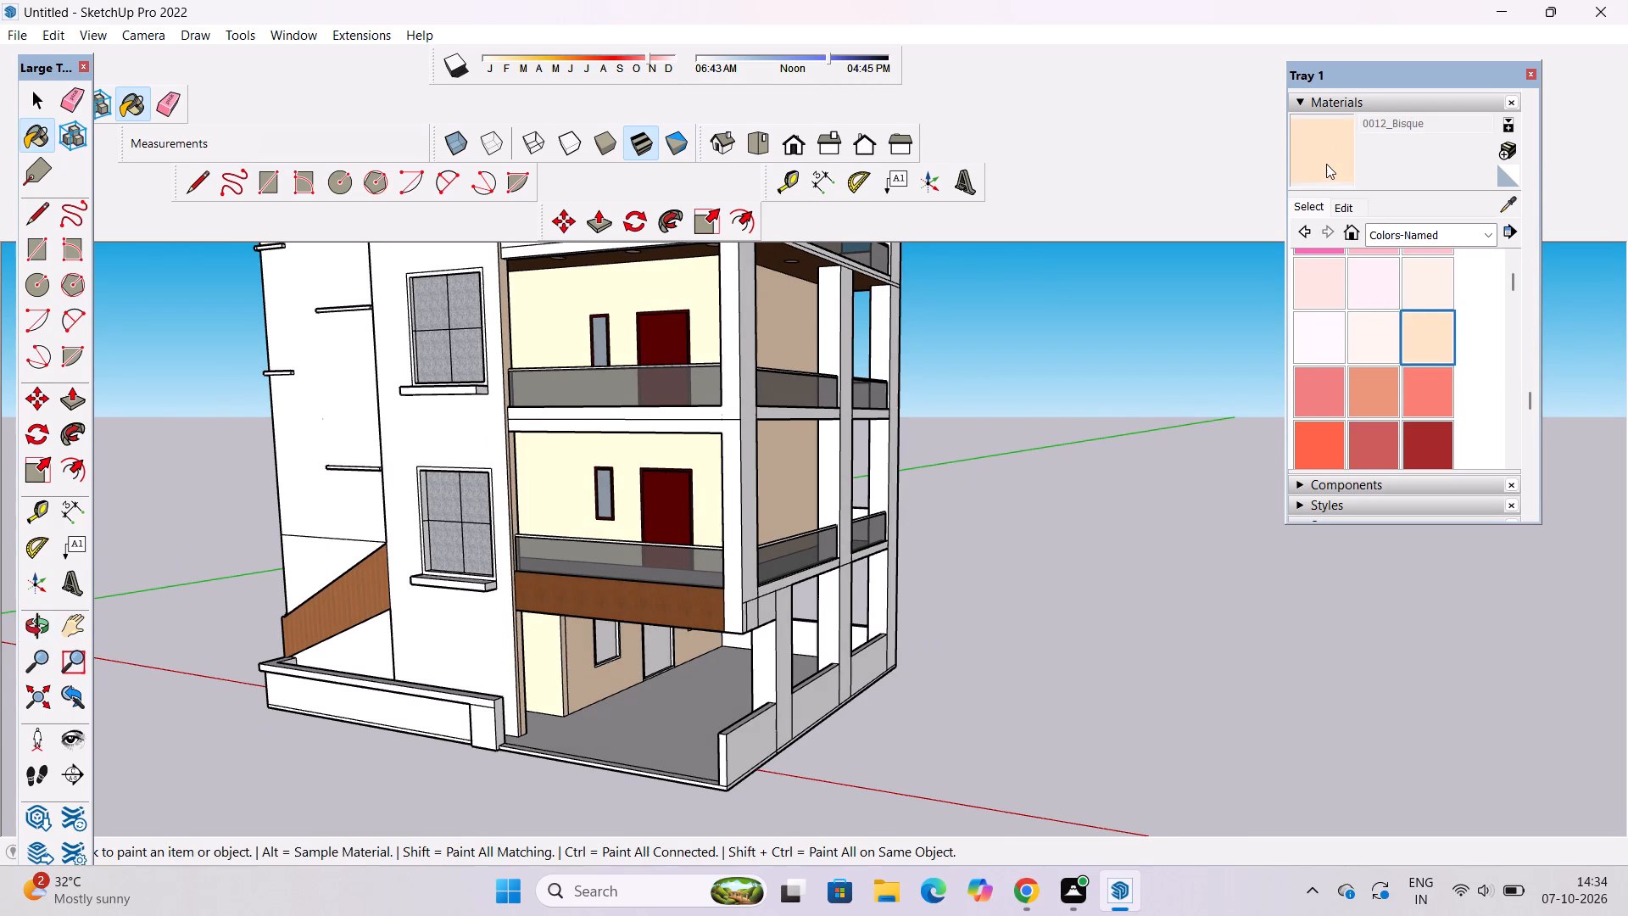
pyautogui.click(792, 330)
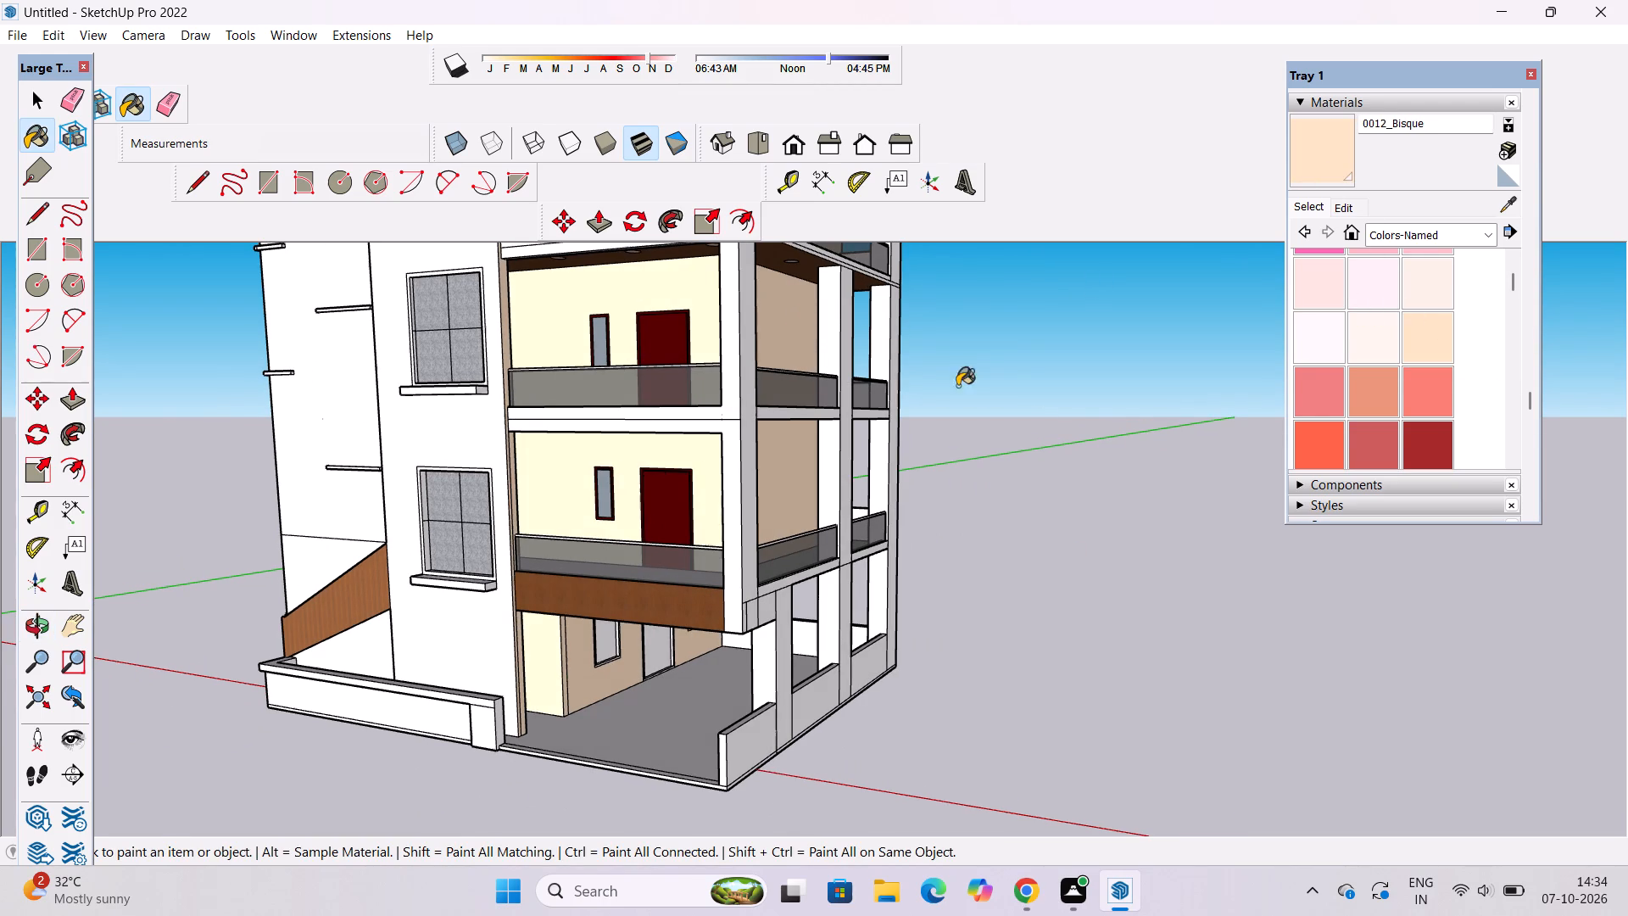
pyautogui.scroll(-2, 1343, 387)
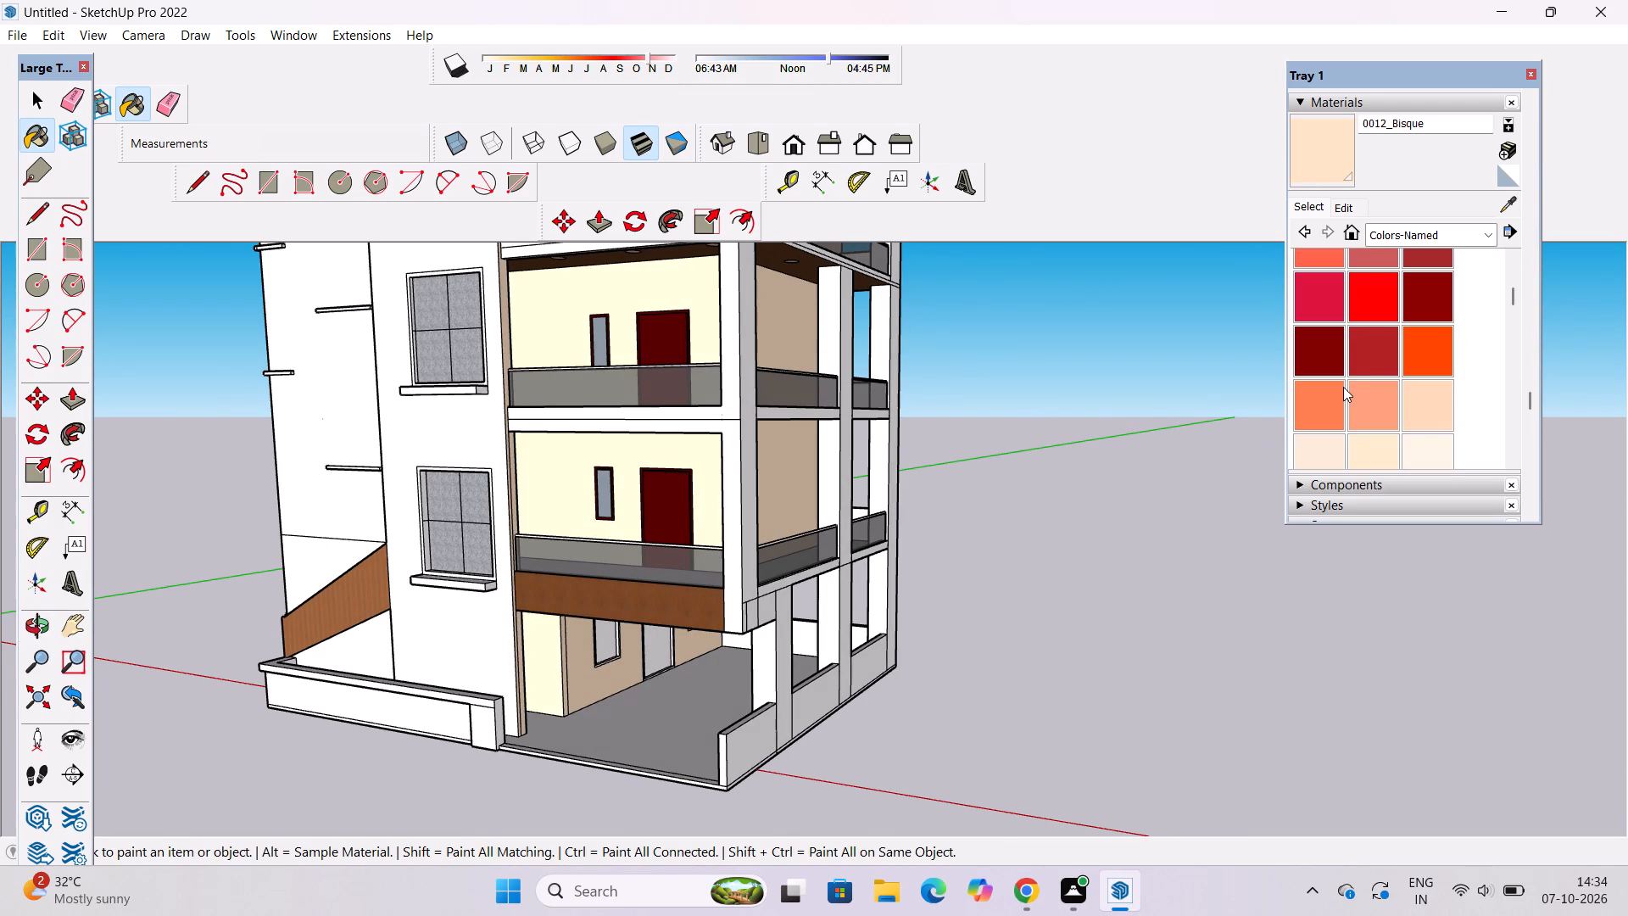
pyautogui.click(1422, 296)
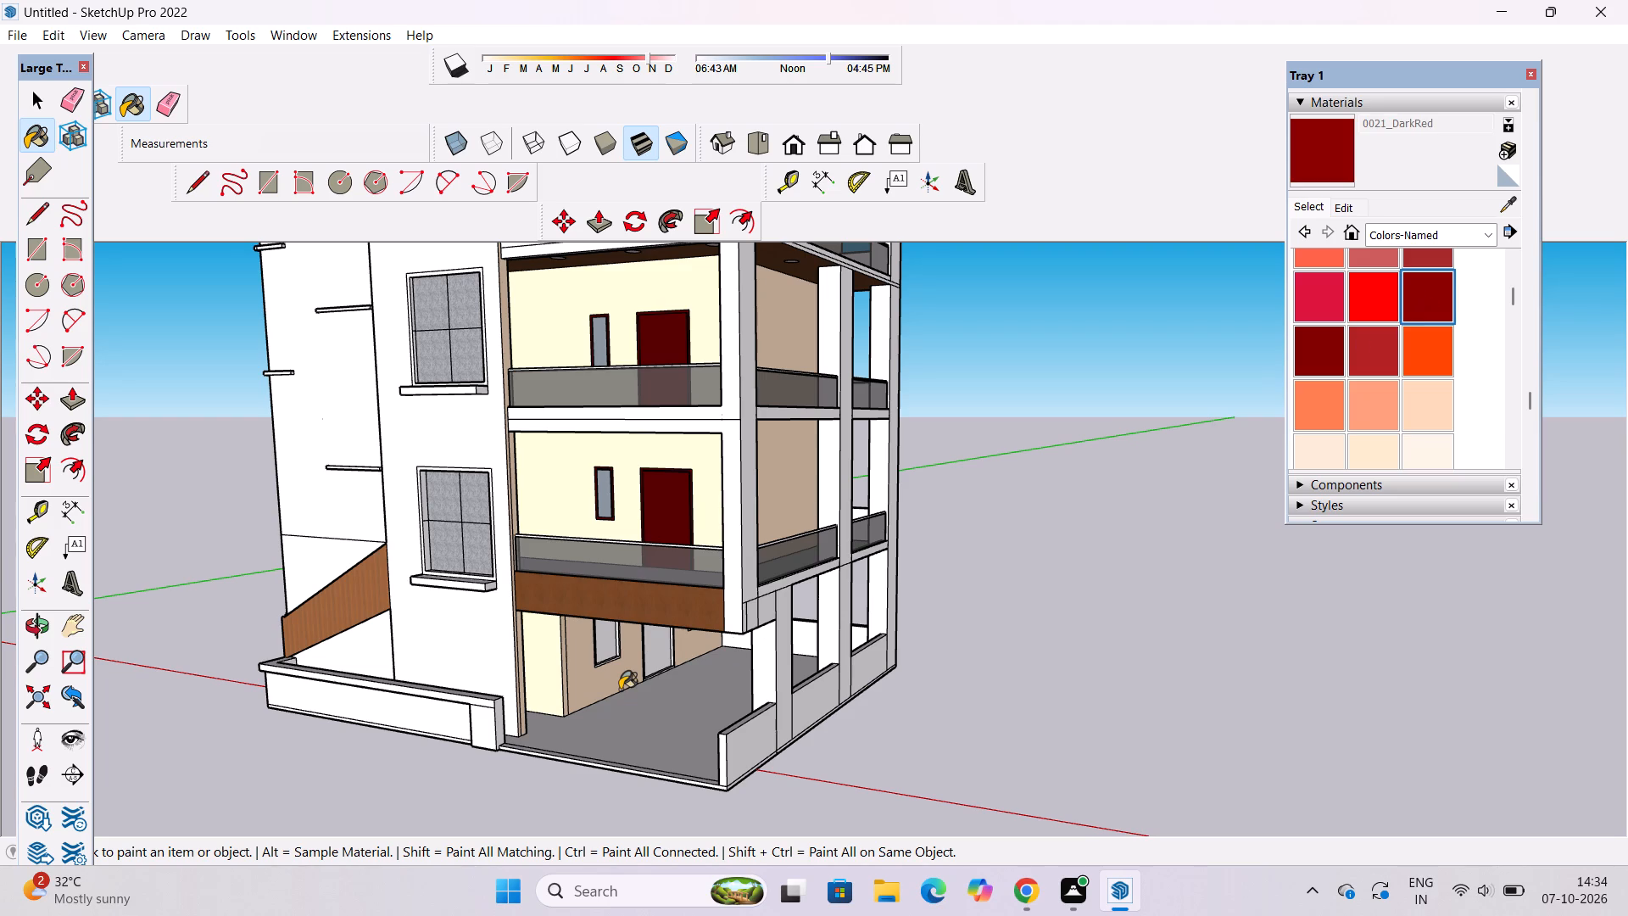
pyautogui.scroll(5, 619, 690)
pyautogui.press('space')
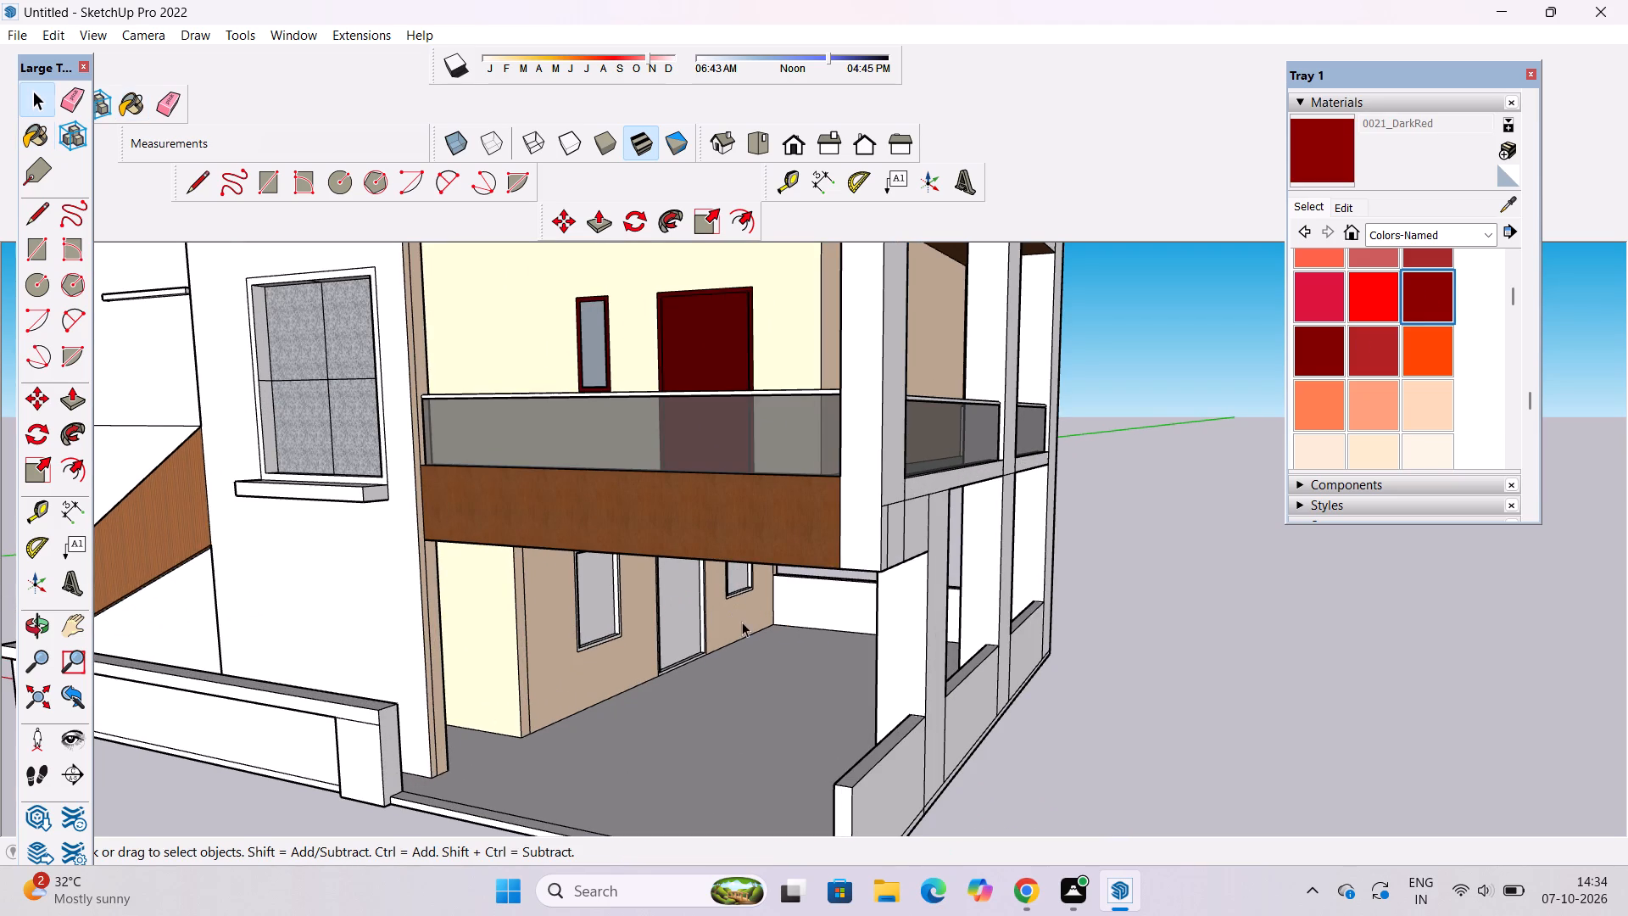
# Choose Wood Veneer 01 from the Wood materials and apply it to the ground-floor door panel.
pyautogui.click(1387, 237)
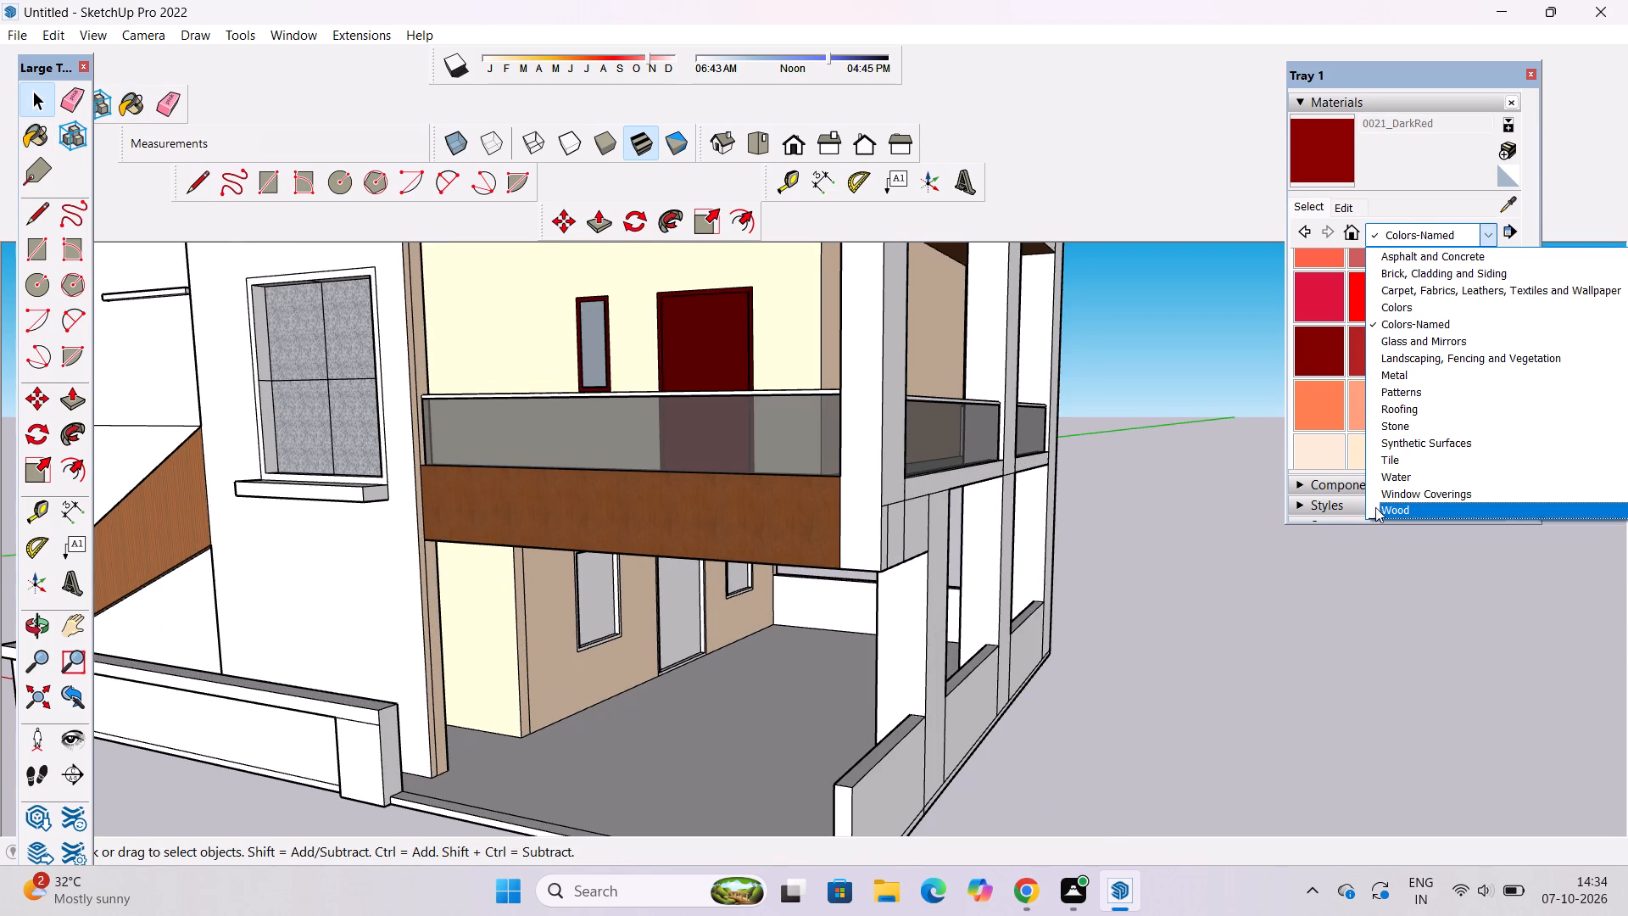
pyautogui.click(1381, 510)
pyautogui.click(1420, 392)
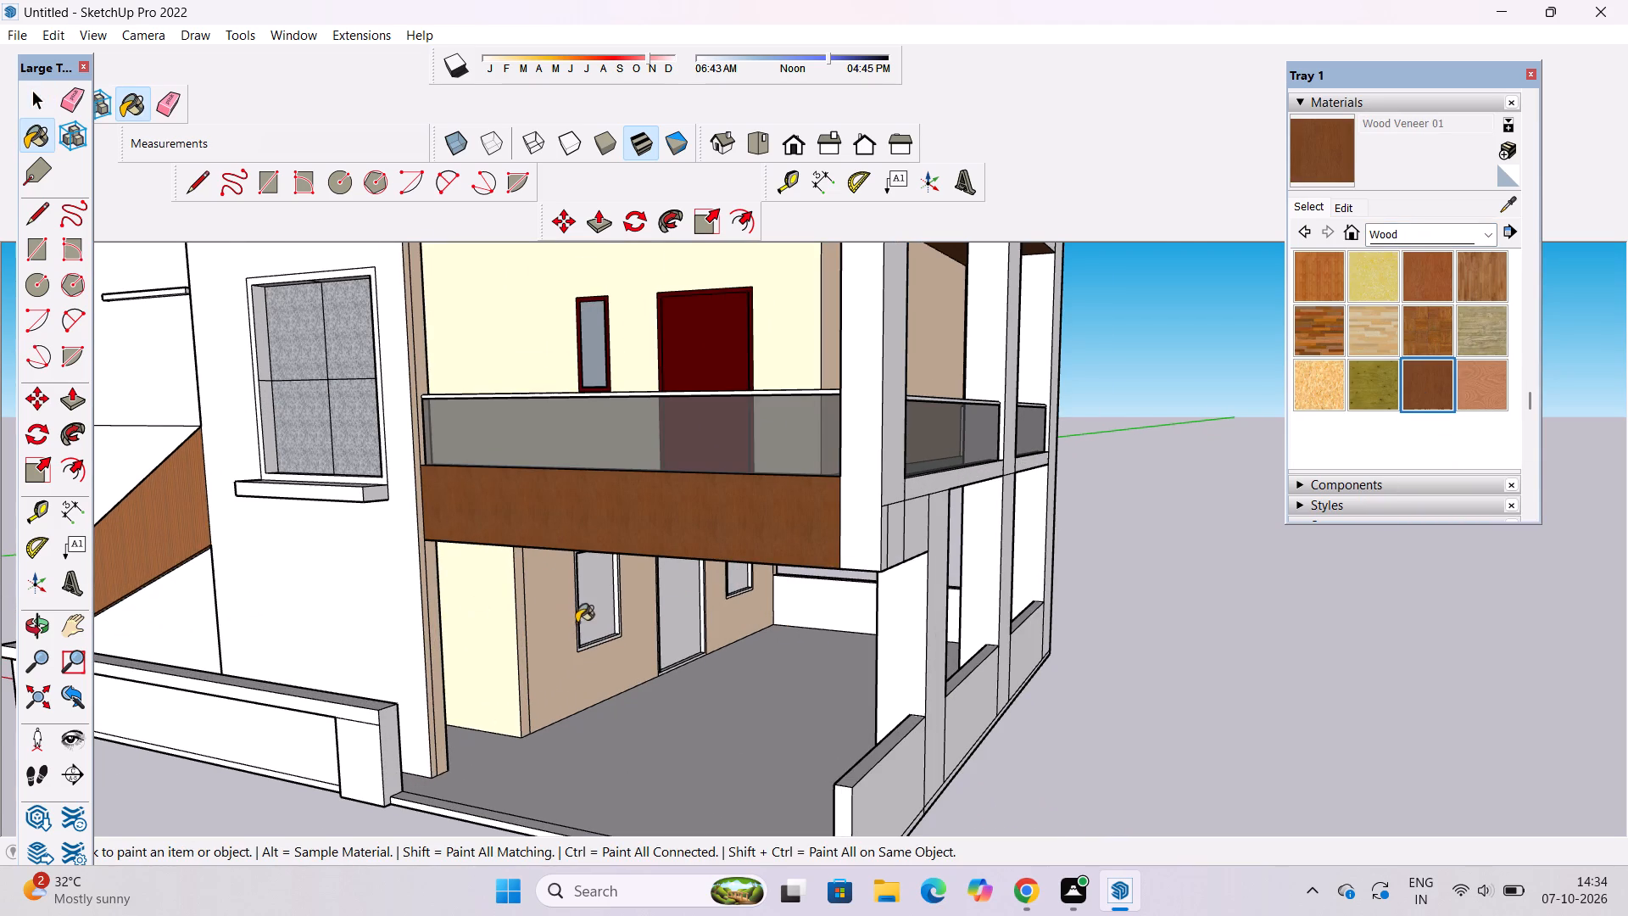
pyautogui.scroll(11, 577, 623)
pyautogui.click(728, 584)
pyautogui.click(763, 369)
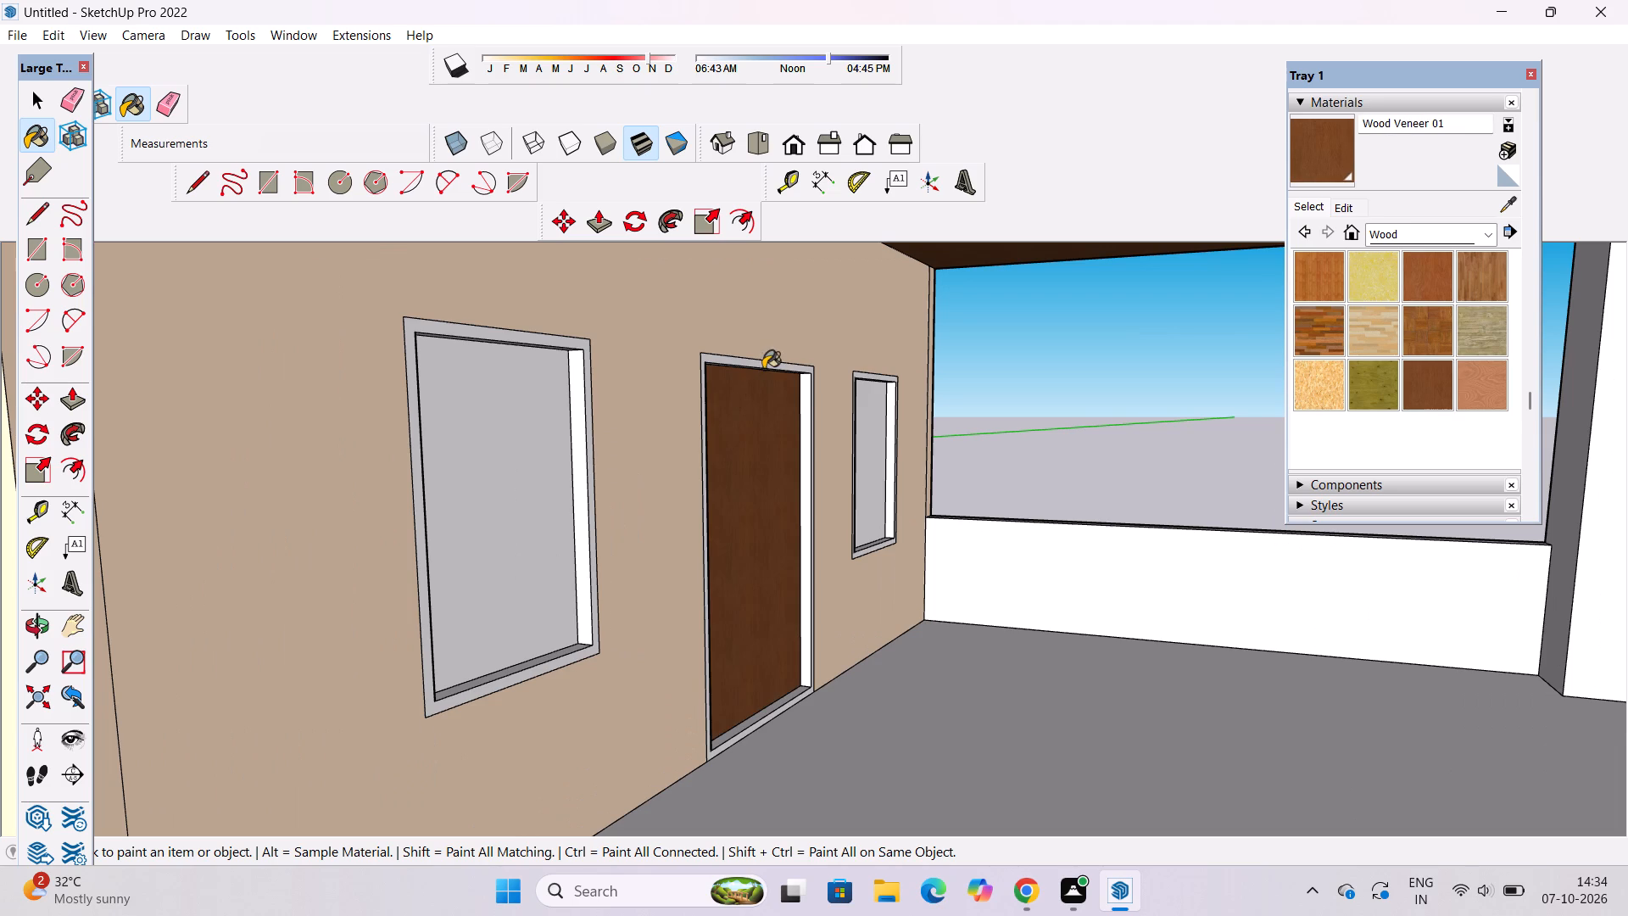
# Paint the frame, side reveal and sill of the large window beside the ground-floor door with Wood Veneer 01.
pyautogui.scroll(5, 588, 460)
pyautogui.click(577, 447)
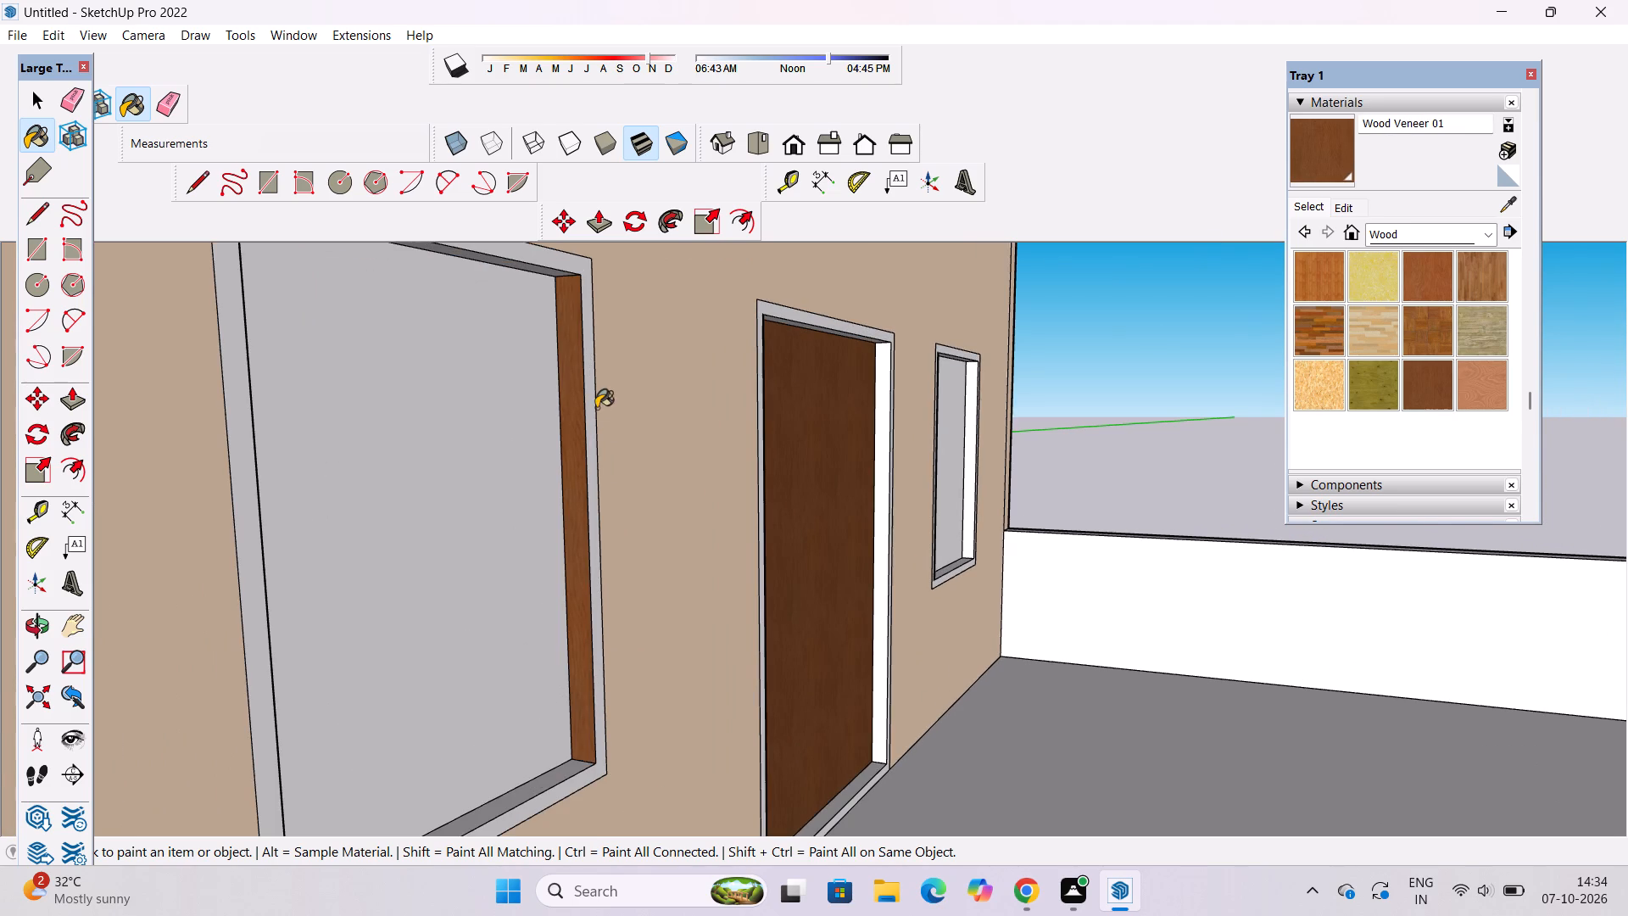
pyautogui.click(596, 408)
pyautogui.click(594, 420)
pyautogui.scroll(-4, 587, 429)
pyautogui.scroll(8, 555, 652)
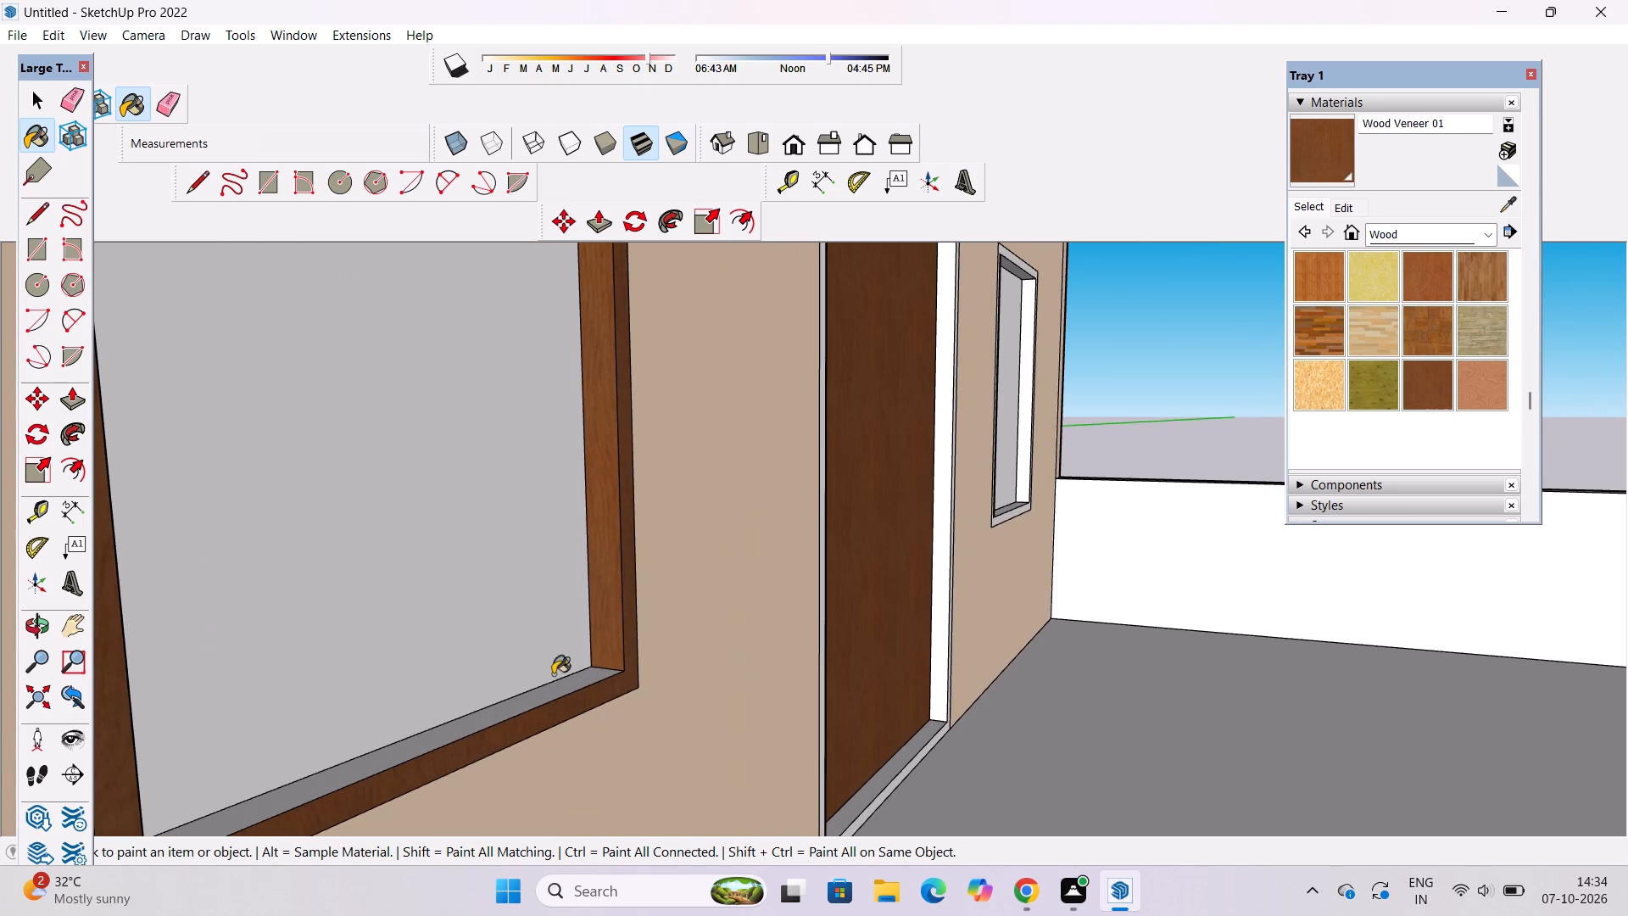
pyautogui.click(553, 691)
# Paint the ground-floor door's threshold, side reveal and frame with Wood Veneer 01.
pyautogui.click(917, 759)
pyautogui.click(956, 606)
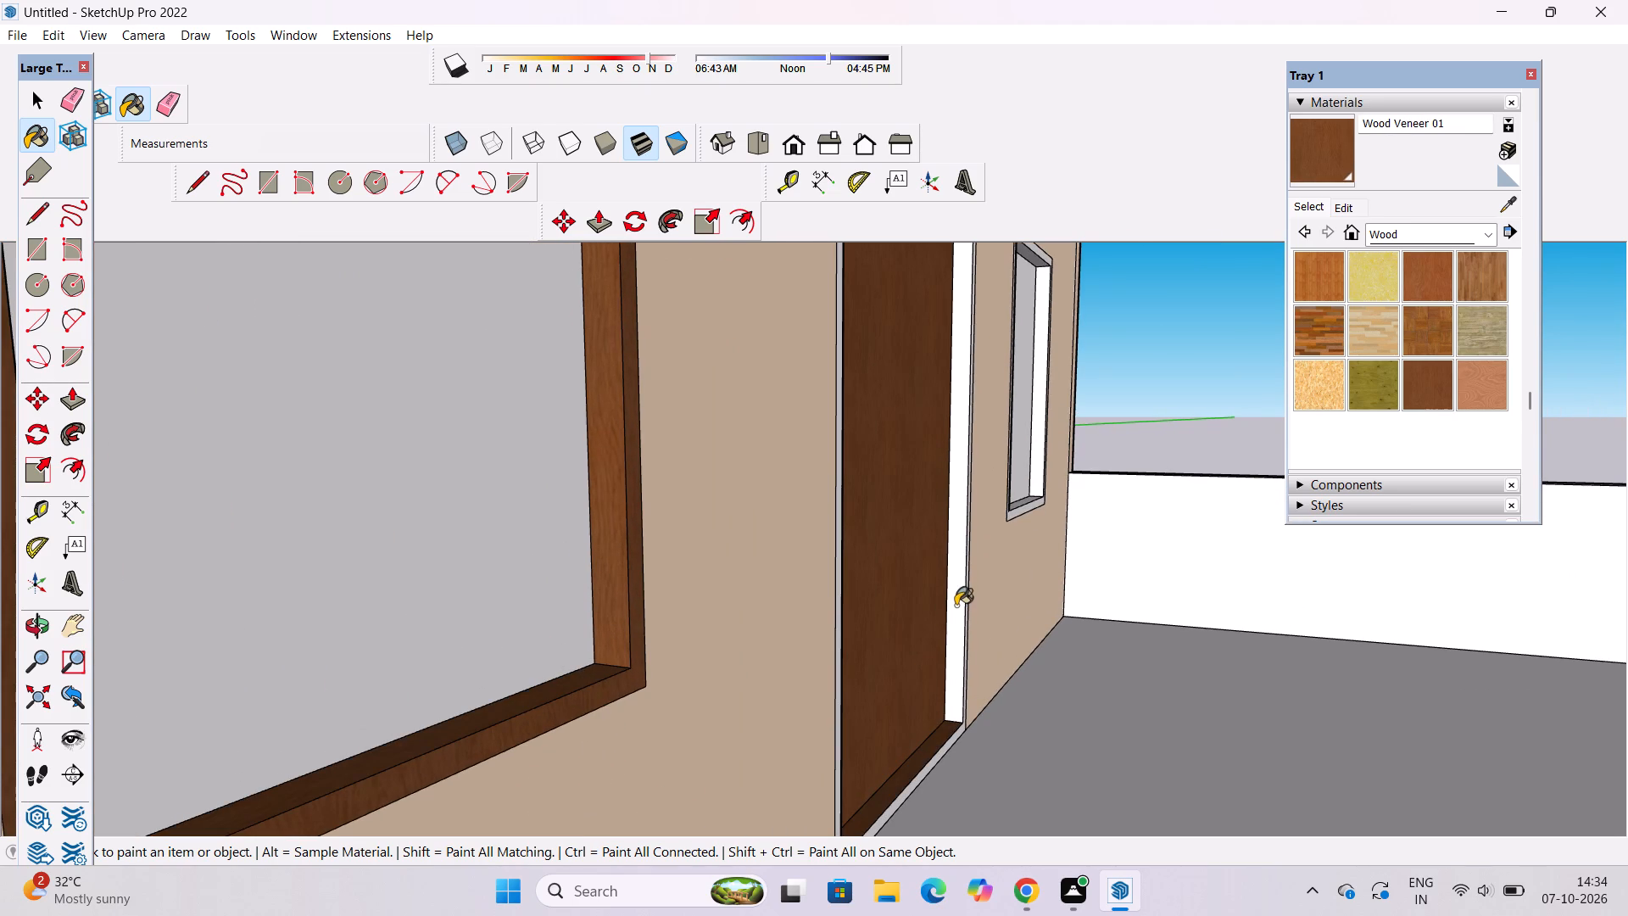
pyautogui.click(838, 556)
pyautogui.scroll(-4, 704, 712)
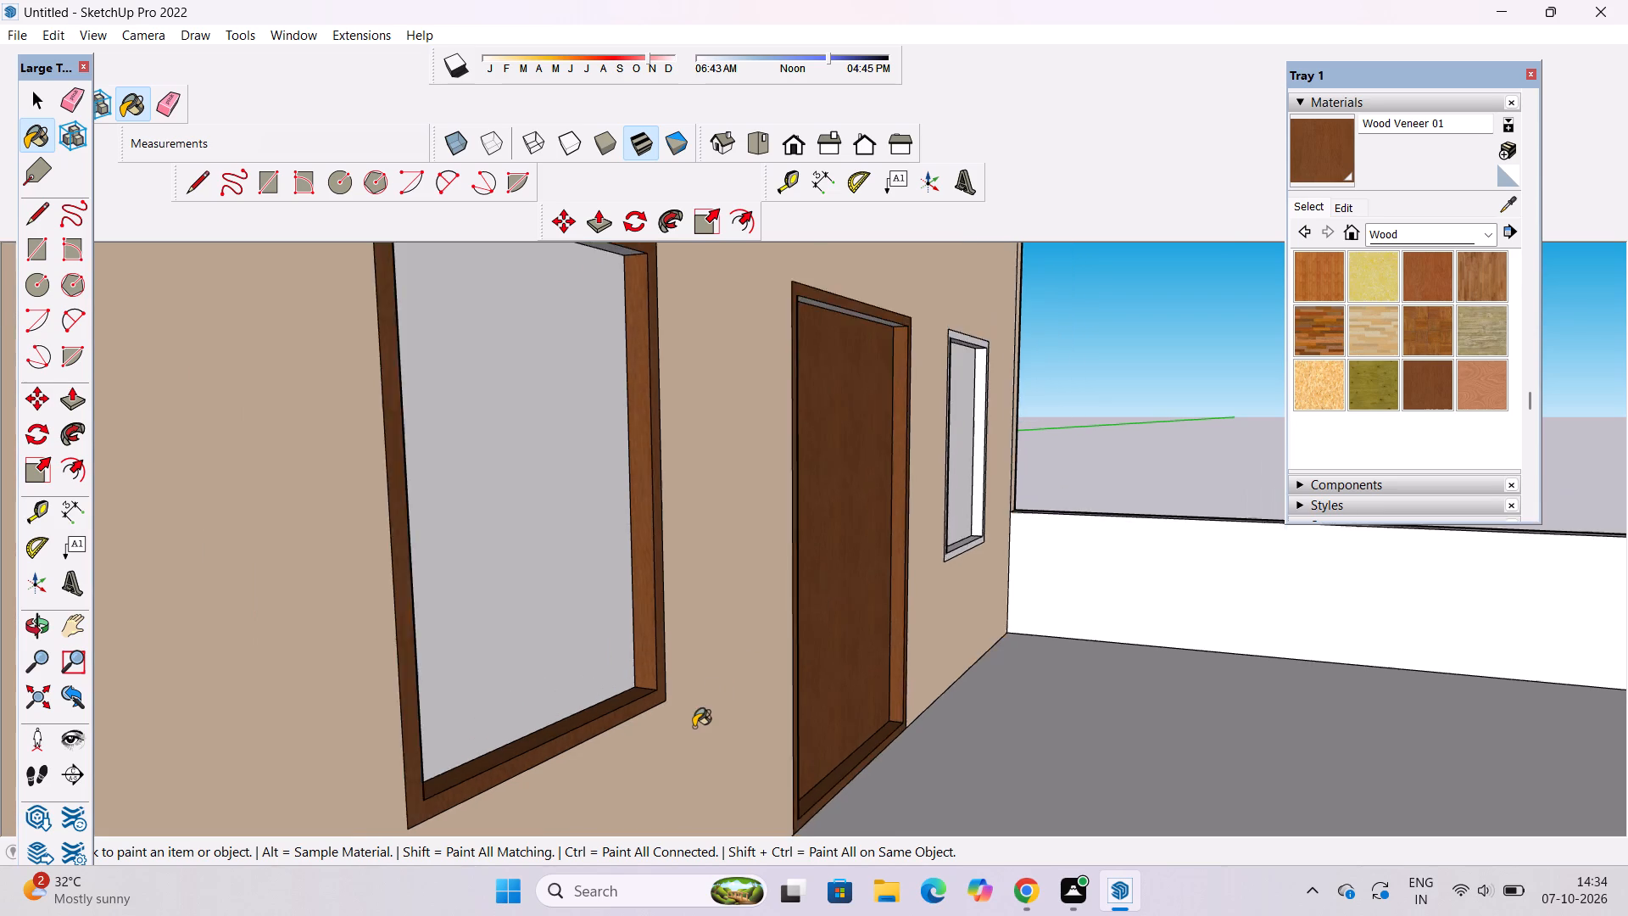
pyautogui.scroll(-3, 694, 727)
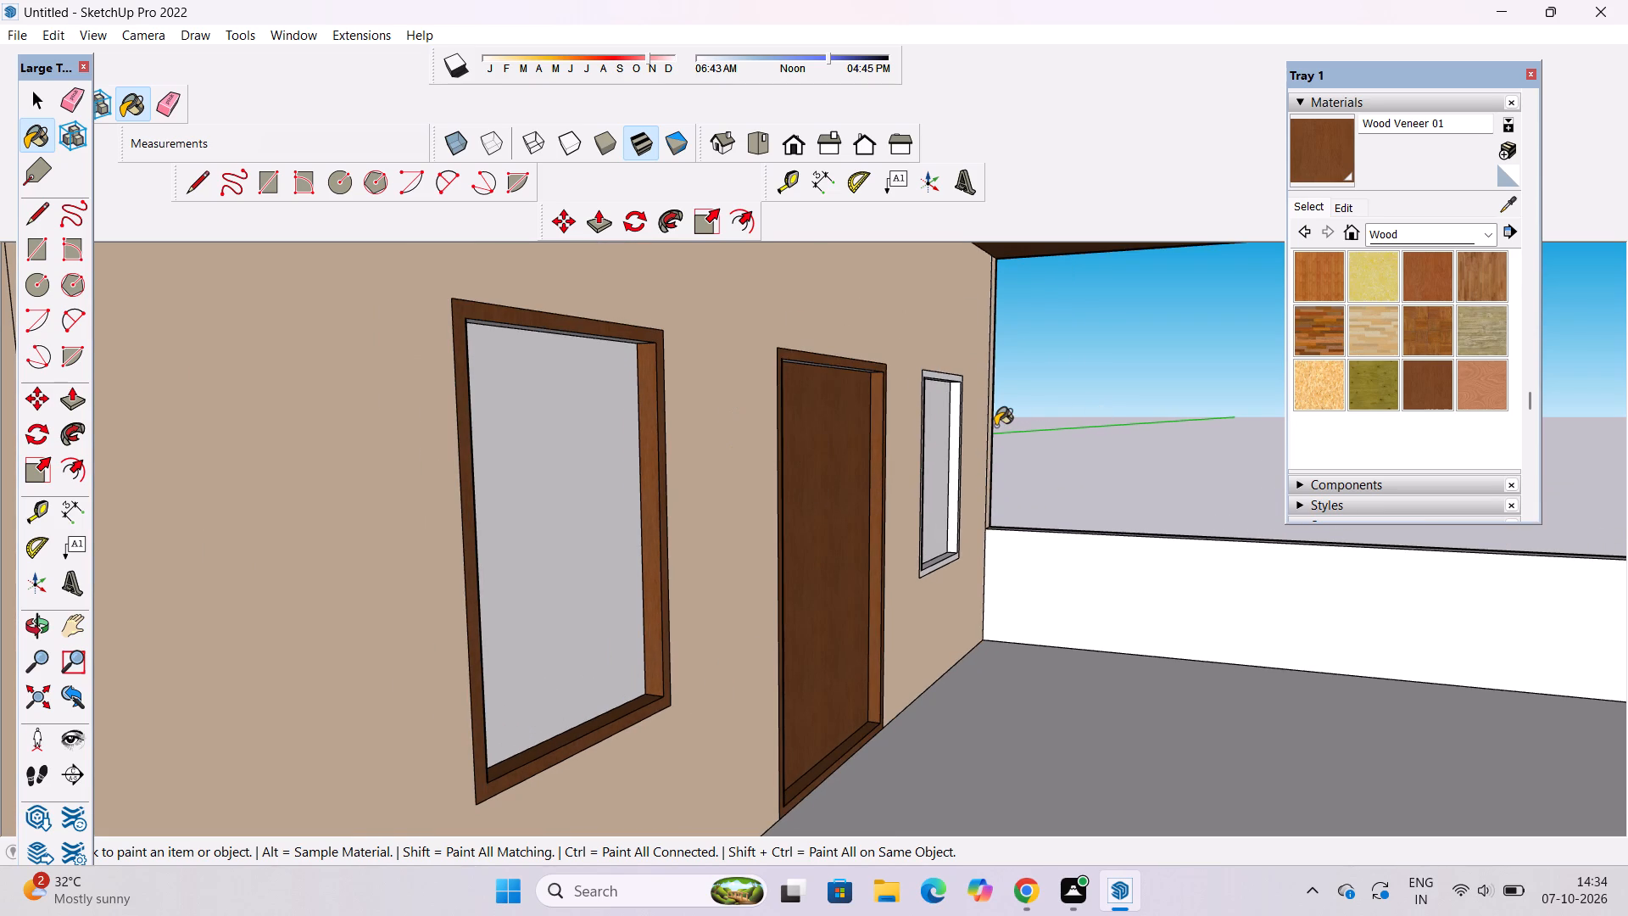
# Paint the frame, inner reveals and sill of the smaller window on the other side of the ground-floor door with Wood Veneer 01.
pyautogui.scroll(4, 989, 435)
pyautogui.scroll(10, 921, 347)
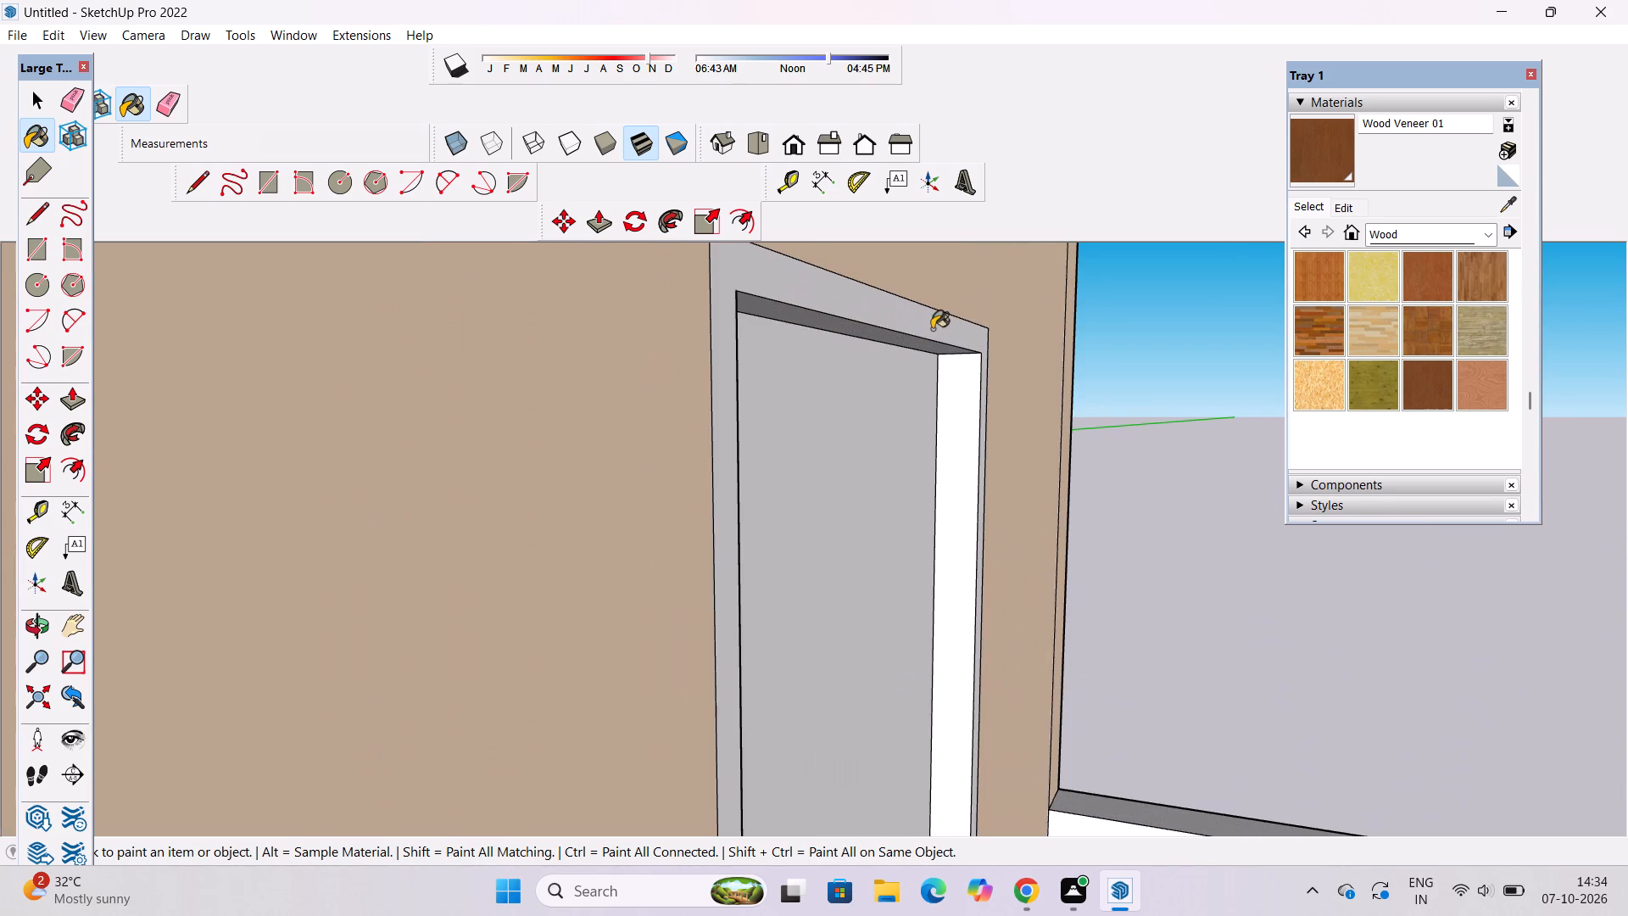
pyautogui.click(932, 329)
pyautogui.click(960, 385)
pyautogui.scroll(9, 940, 347)
pyautogui.click(937, 348)
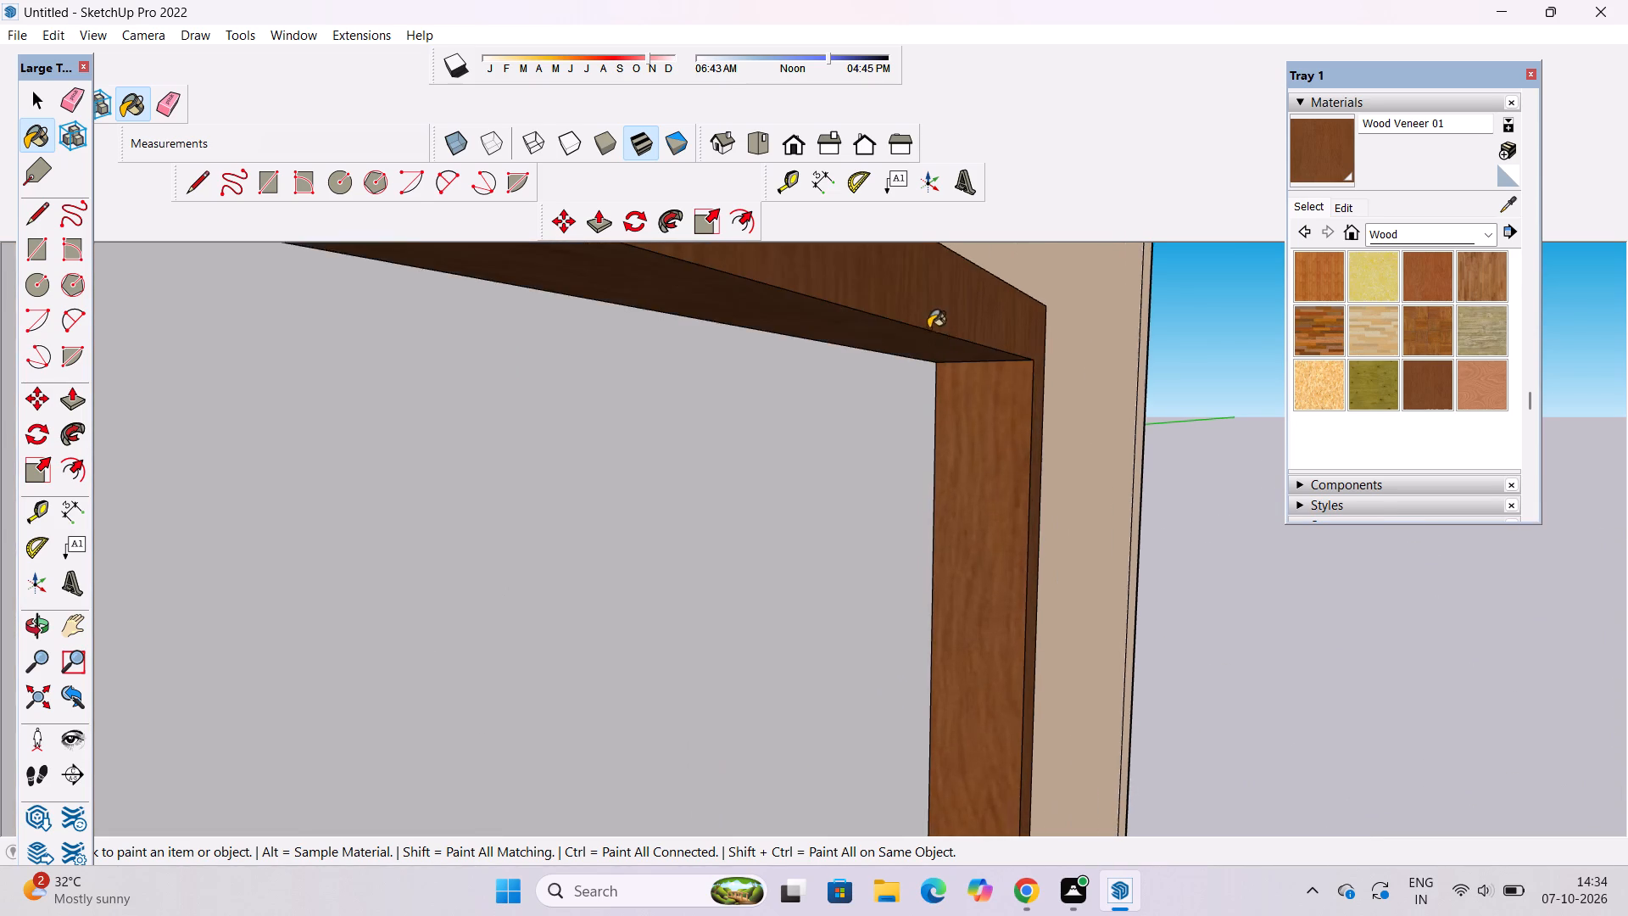
pyautogui.scroll(-19, 928, 327)
pyautogui.scroll(4, 912, 725)
pyautogui.click(912, 725)
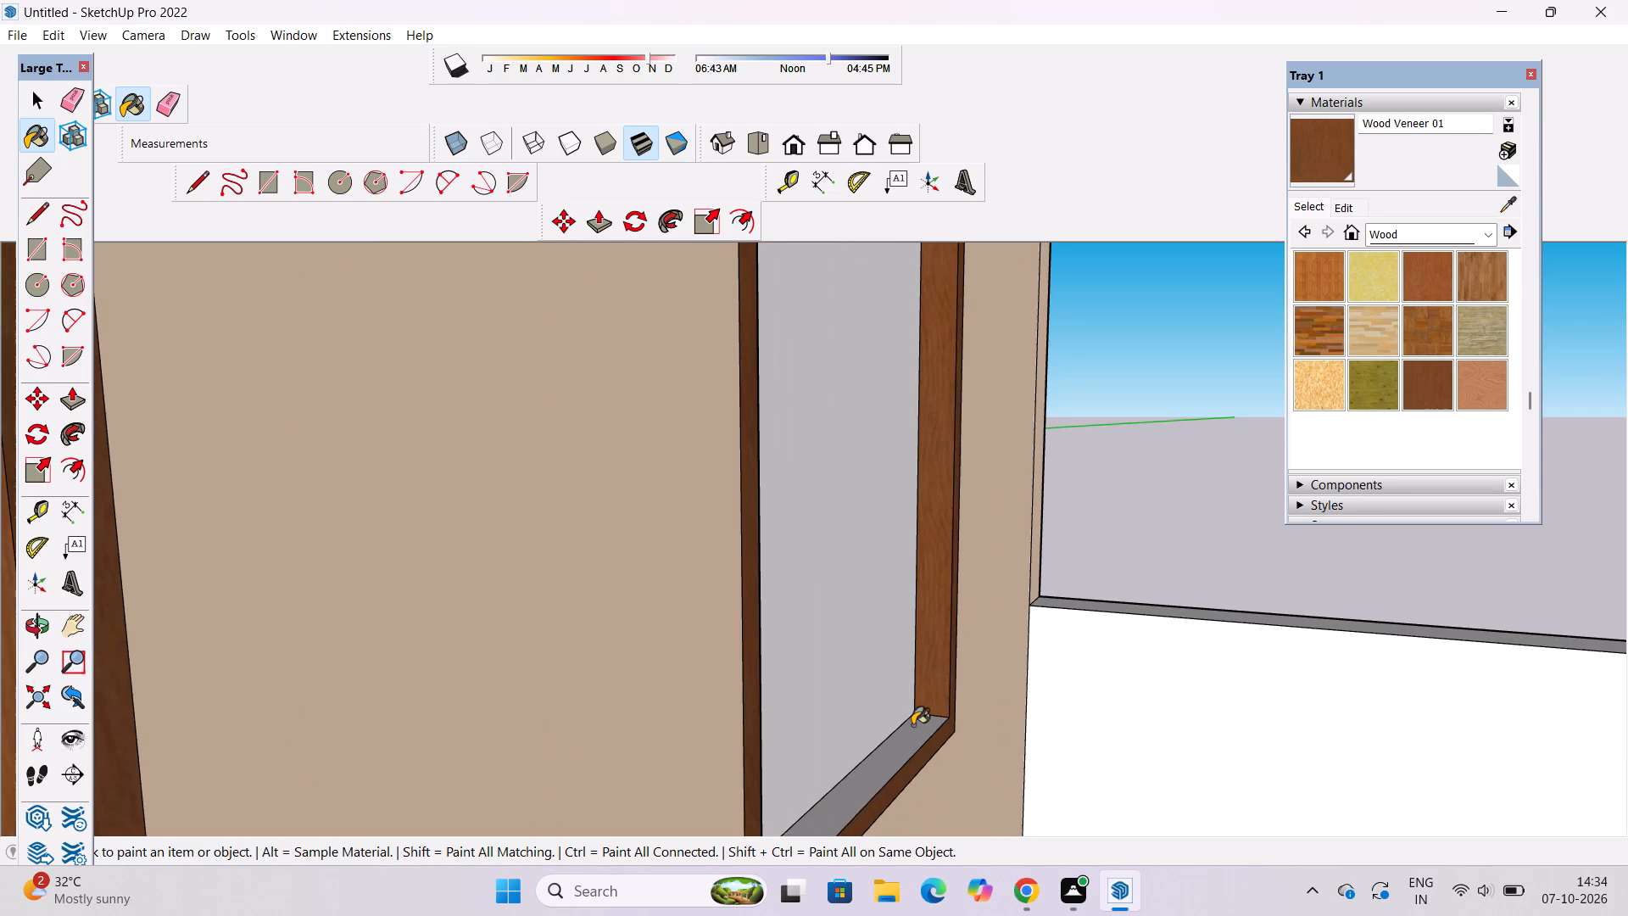
# Paint the remaining unpainted side reveals of both ground-floor windows and the door between them with Wood Veneer 01.
pyautogui.press('o')
pyautogui.moveTo(1222, 680); pyautogui.dragTo(912, 709)
pyautogui.scroll(-3, 564, 716)
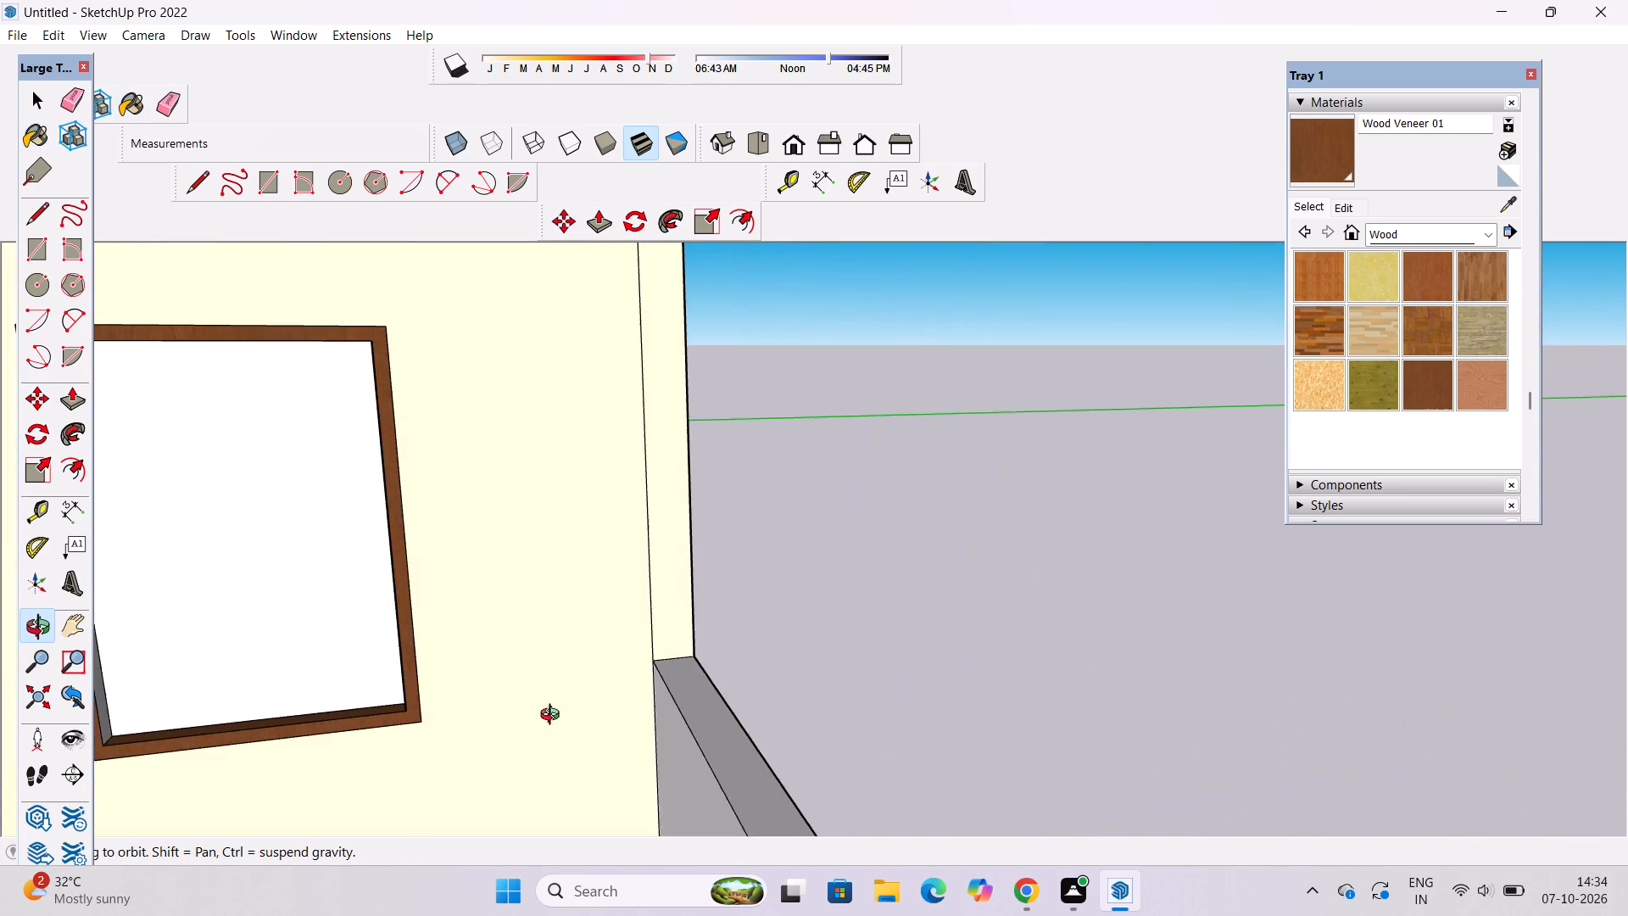
pyautogui.keyDown('shift'); pyautogui.moveTo(462, 717); pyautogui.dragTo(1043, 694); pyautogui.keyUp('shift')
pyautogui.moveTo(1041, 694); pyautogui.dragTo(741, 700)
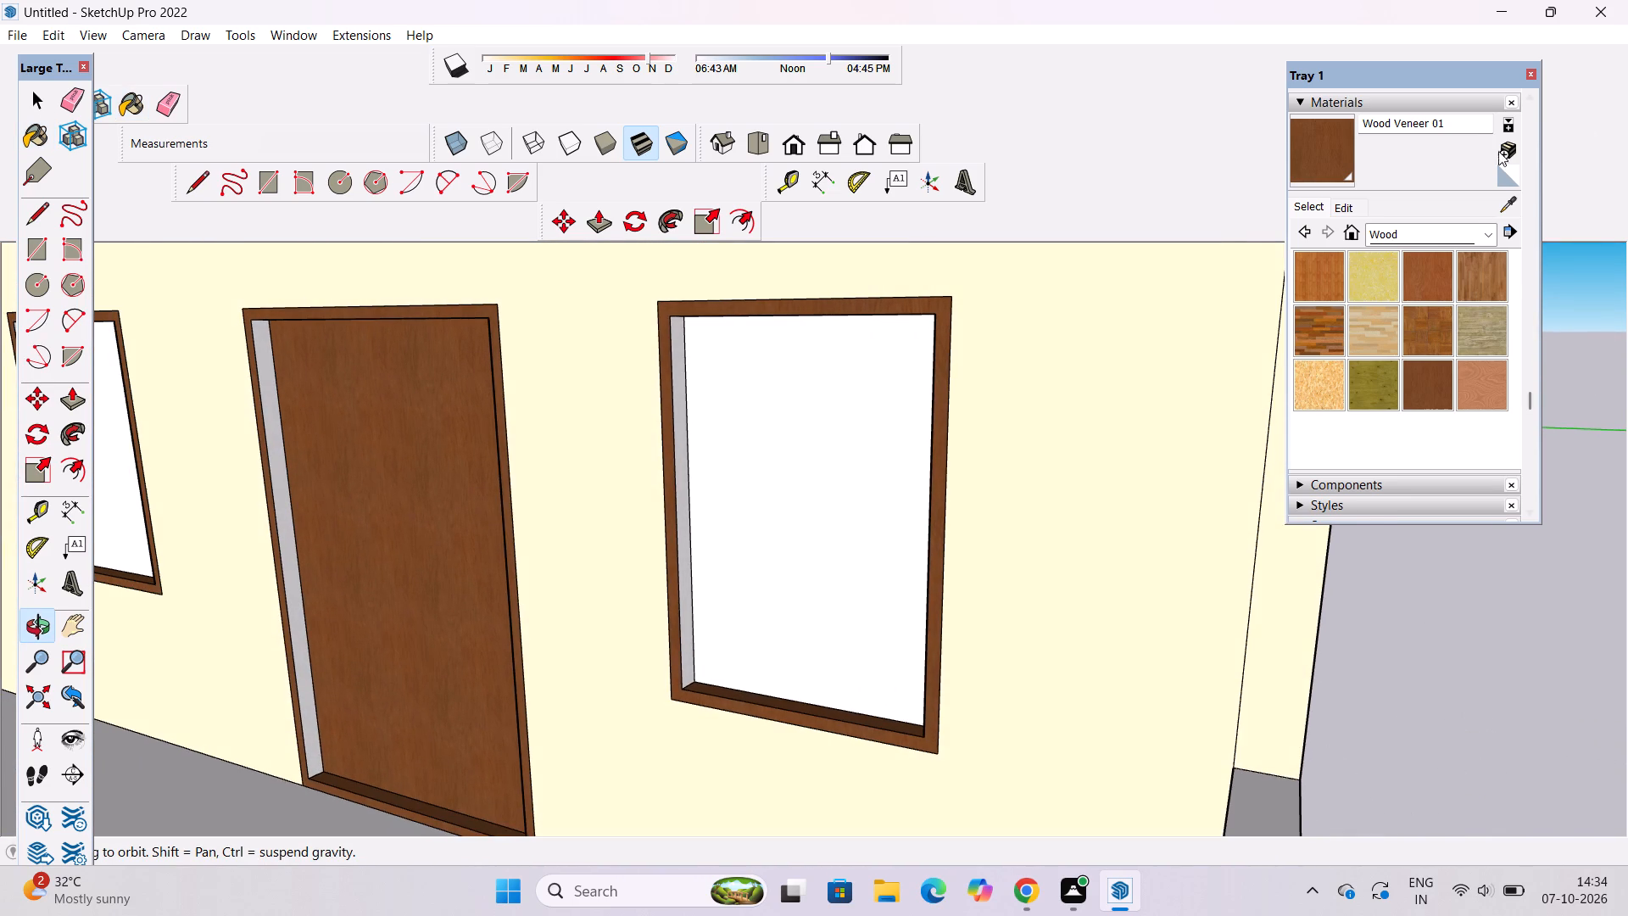
pyautogui.click(1317, 164)
pyautogui.scroll(8, 637, 466)
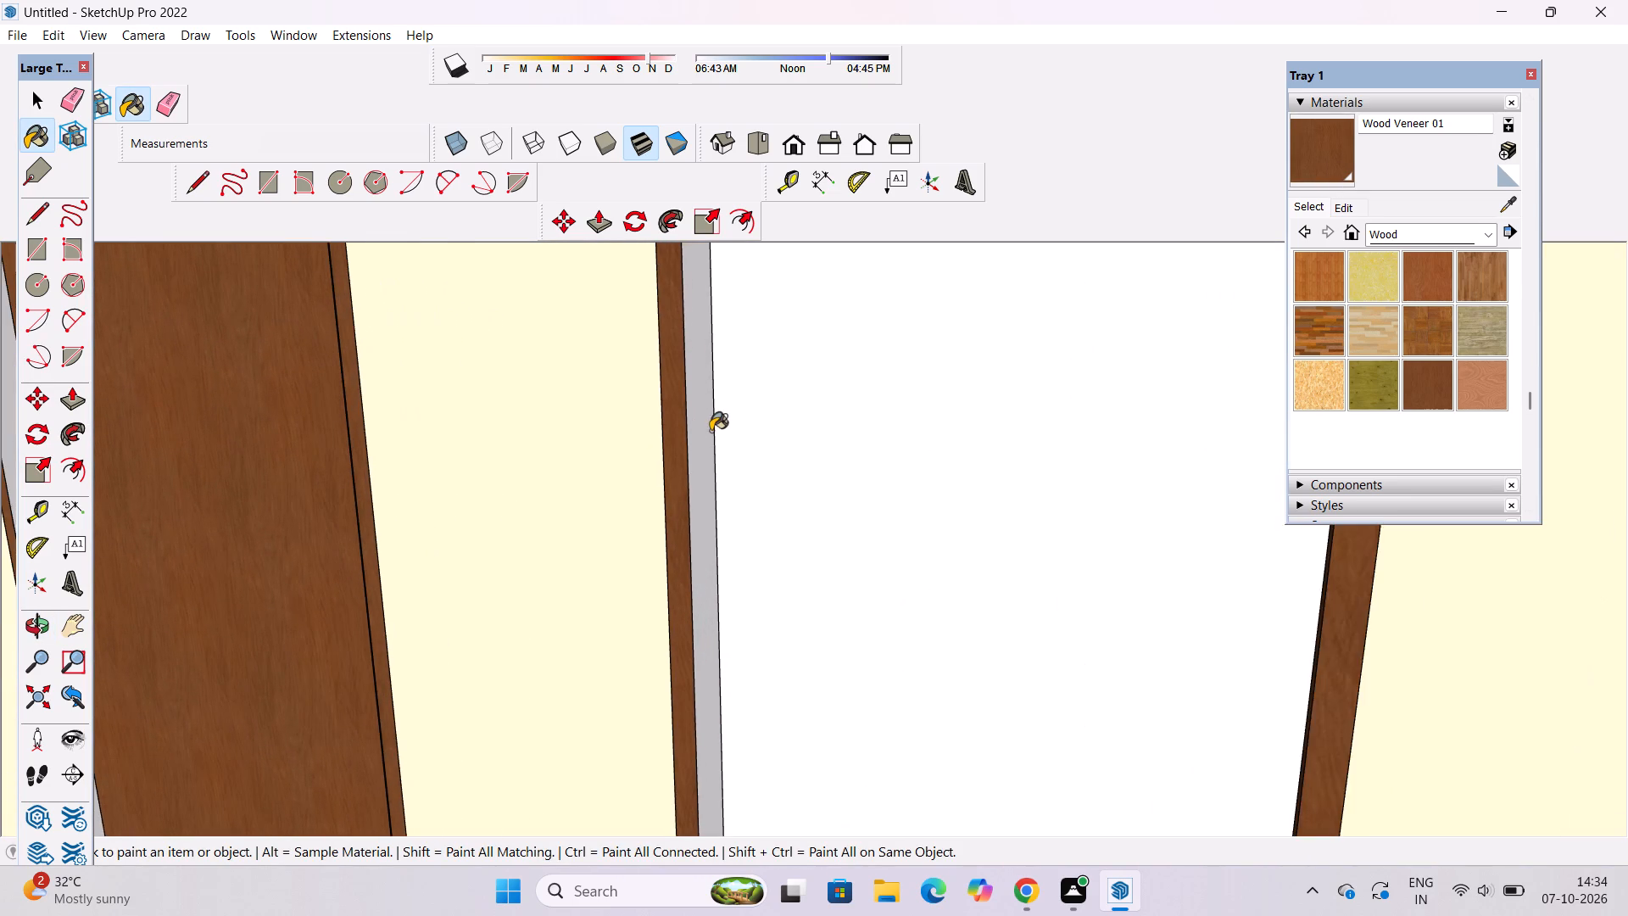
pyautogui.click(696, 431)
pyautogui.scroll(-12, 1038, 383)
pyautogui.scroll(9, 585, 462)
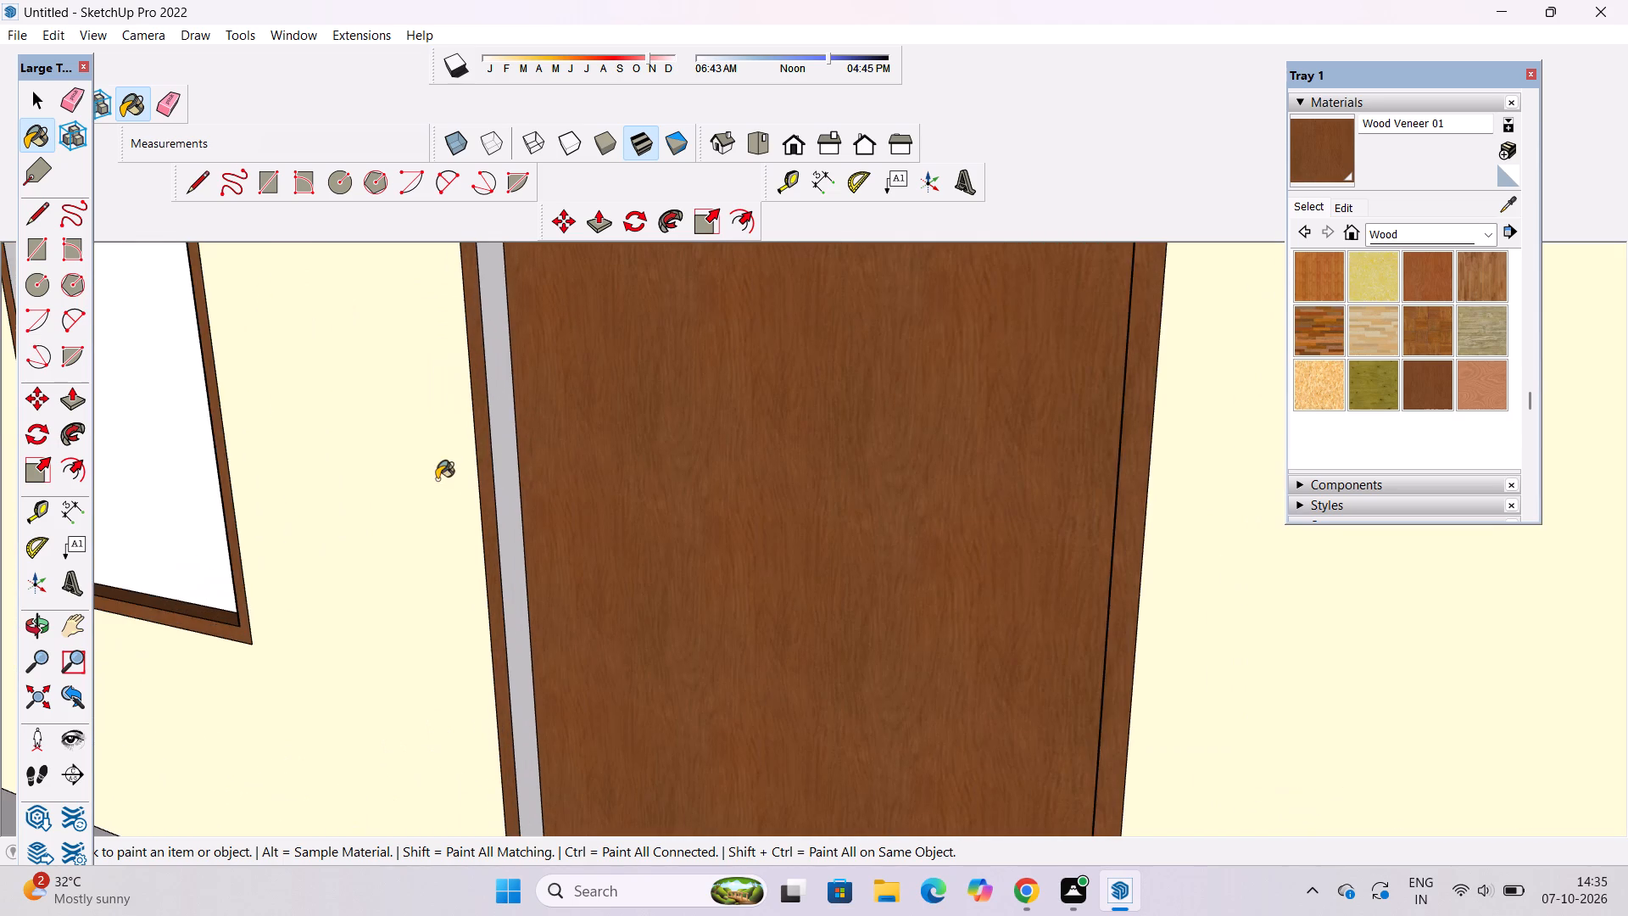
pyautogui.click(506, 434)
pyautogui.scroll(-12, 1243, 271)
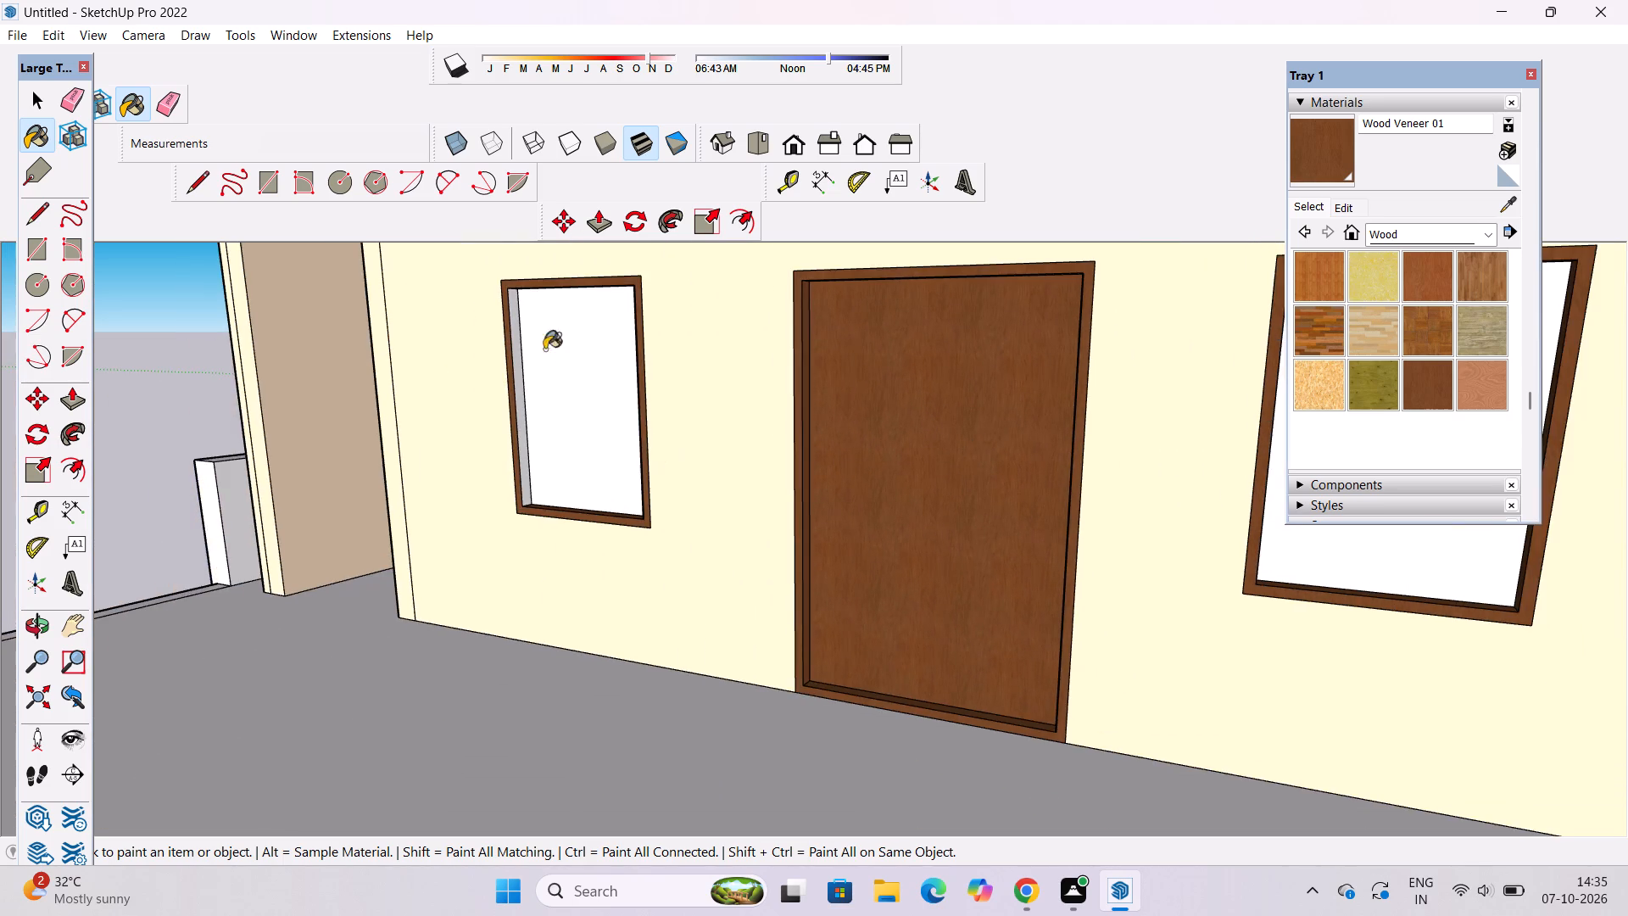
pyautogui.scroll(12, 528, 304)
pyautogui.click(482, 377)
pyautogui.scroll(-6, 736, 255)
pyautogui.scroll(2, 685, 623)
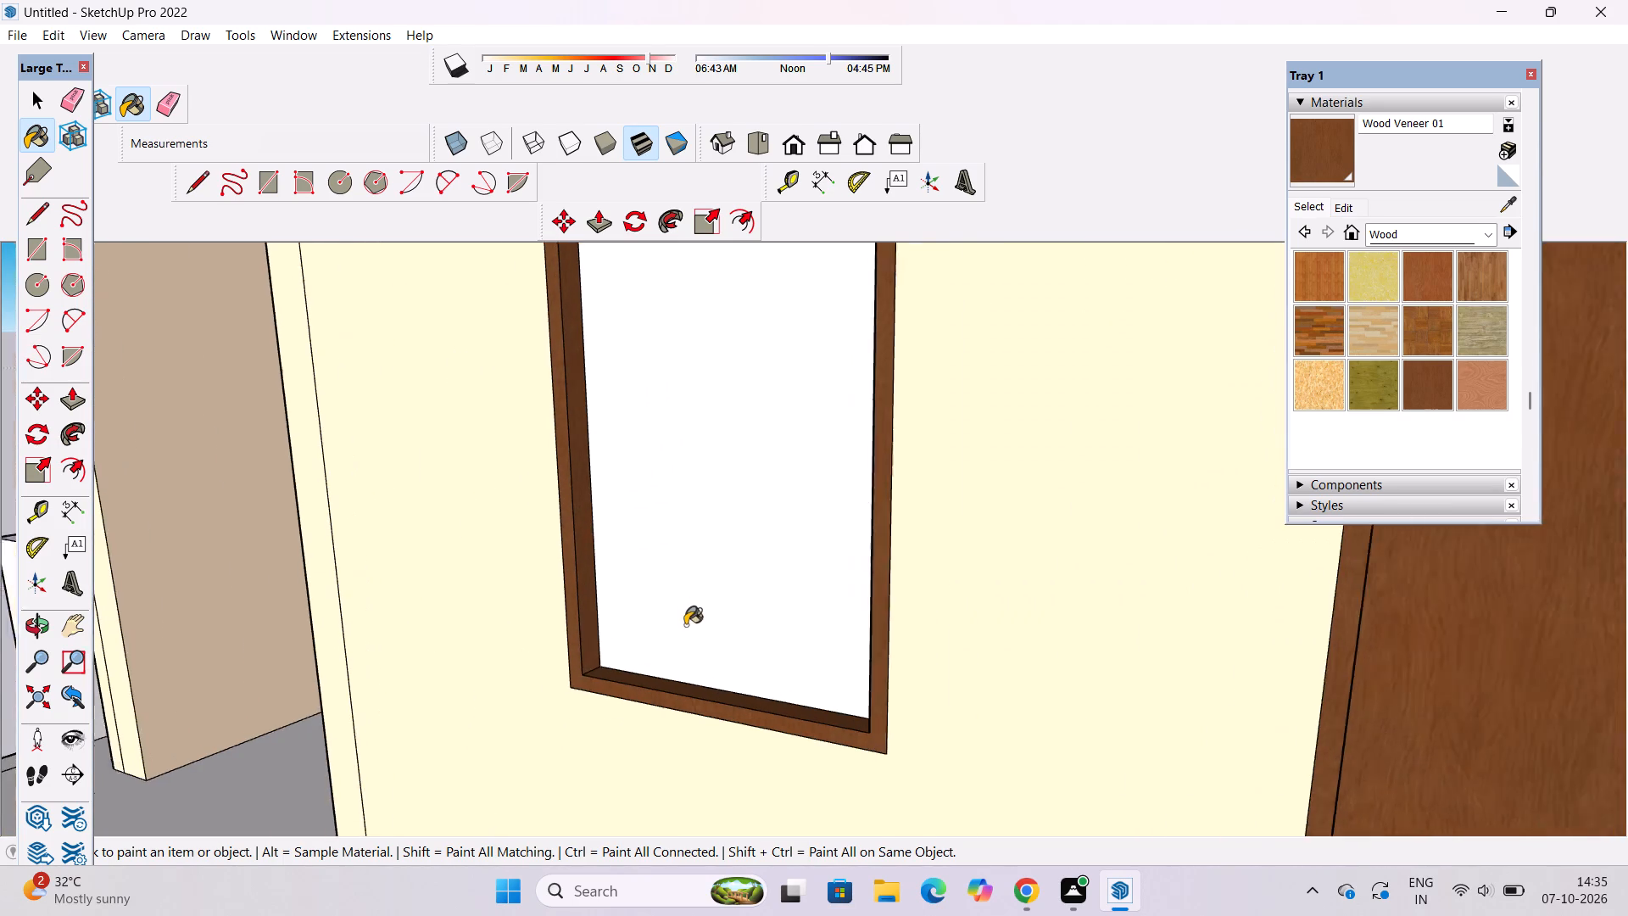
# Paint the underside of the top reveals of the ground-floor window and door with Wood Veneer 01.
pyautogui.scroll(2, 685, 625)
pyautogui.press('o')
pyautogui.moveTo(702, 677); pyautogui.dragTo(715, 494)
pyautogui.scroll(-5, 717, 494)
pyautogui.keyDown('shift'); pyautogui.moveTo(717, 495); pyautogui.dragTo(655, 701); pyautogui.keyUp('shift')
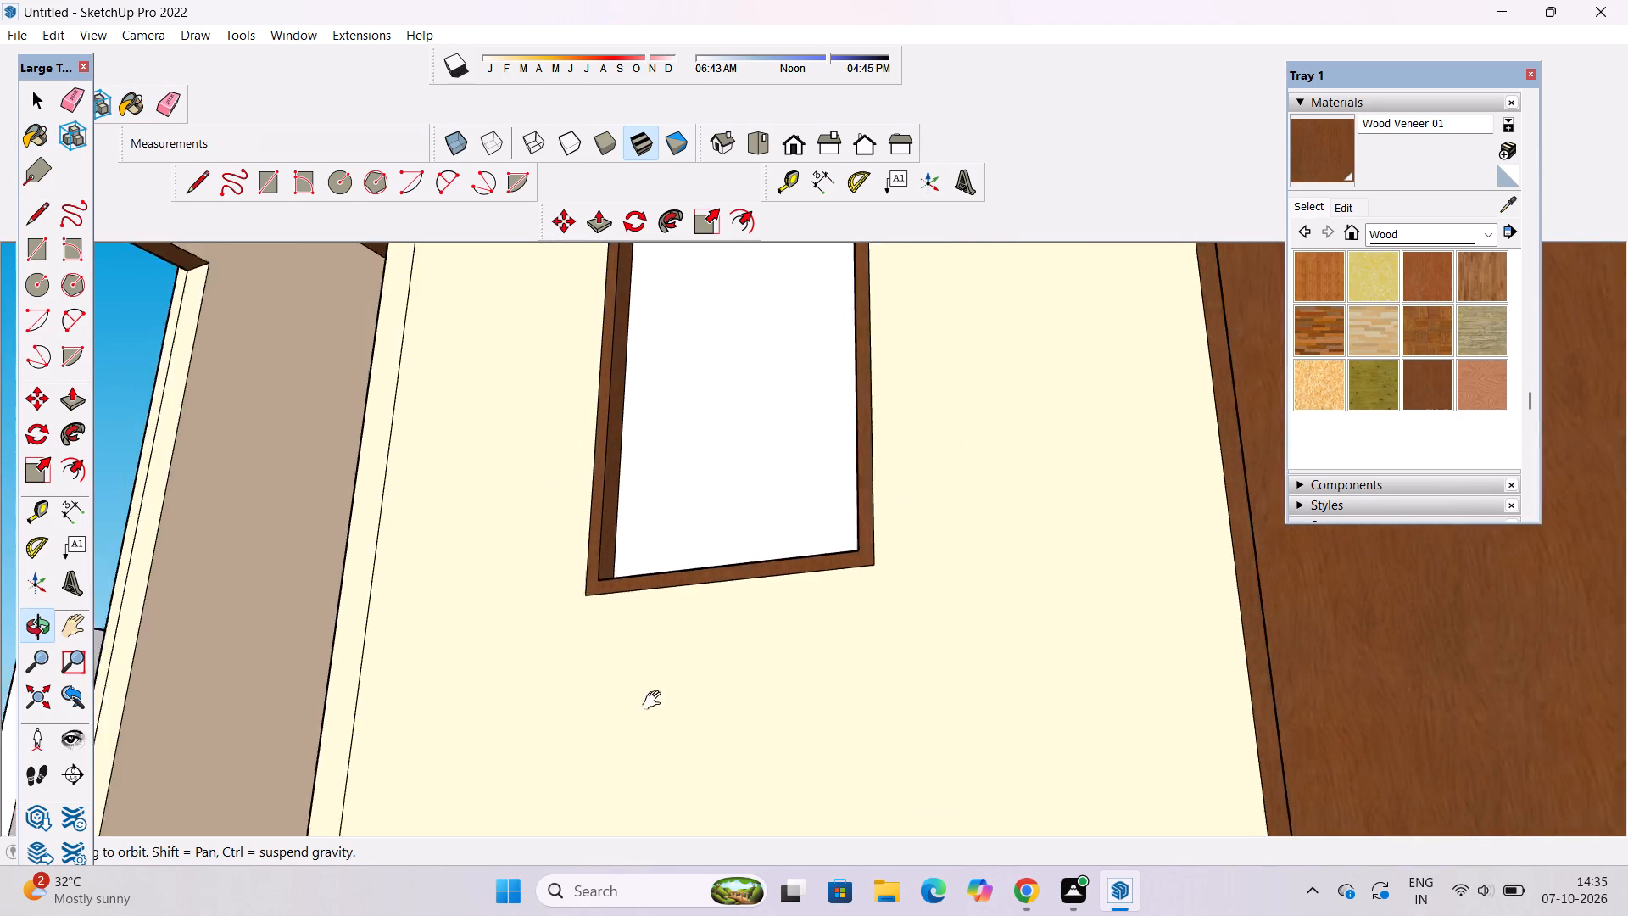
pyautogui.keyDown('shift'); pyautogui.moveTo(655, 701); pyautogui.dragTo(644, 738); pyautogui.keyUp('shift')
pyautogui.moveTo(638, 693); pyautogui.dragTo(644, 625)
pyautogui.keyDown('shift'); pyautogui.moveTo(762, 453); pyautogui.dragTo(573, 605); pyautogui.keyUp('shift')
pyautogui.click(1326, 152)
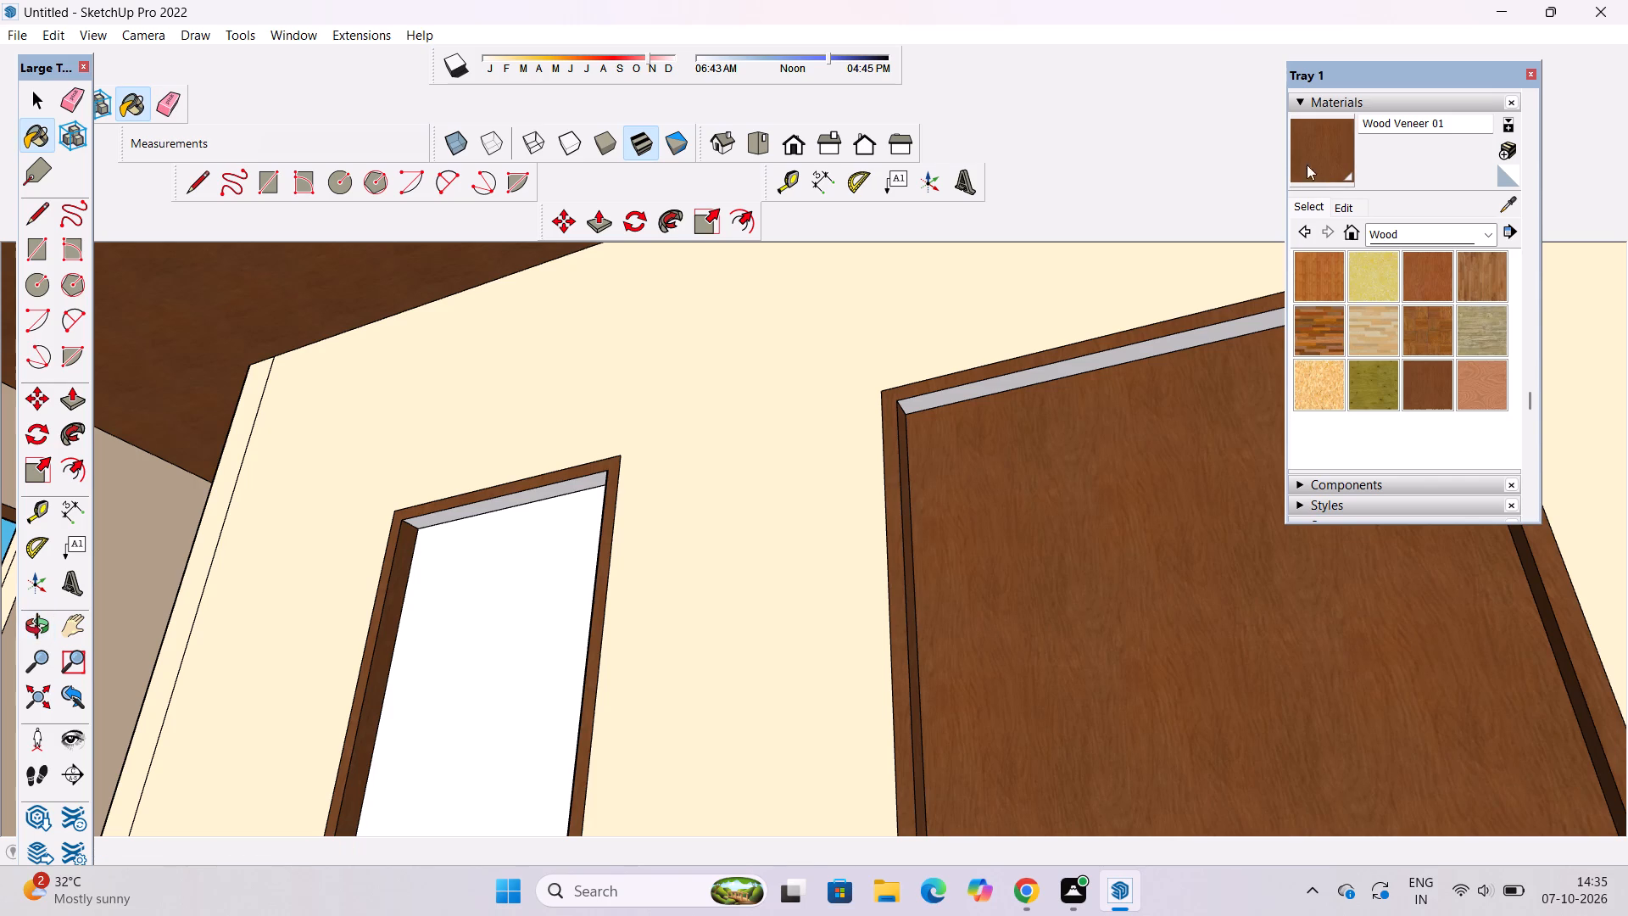
pyautogui.scroll(5, 549, 503)
pyautogui.click(555, 485)
pyautogui.scroll(-2, 346, 440)
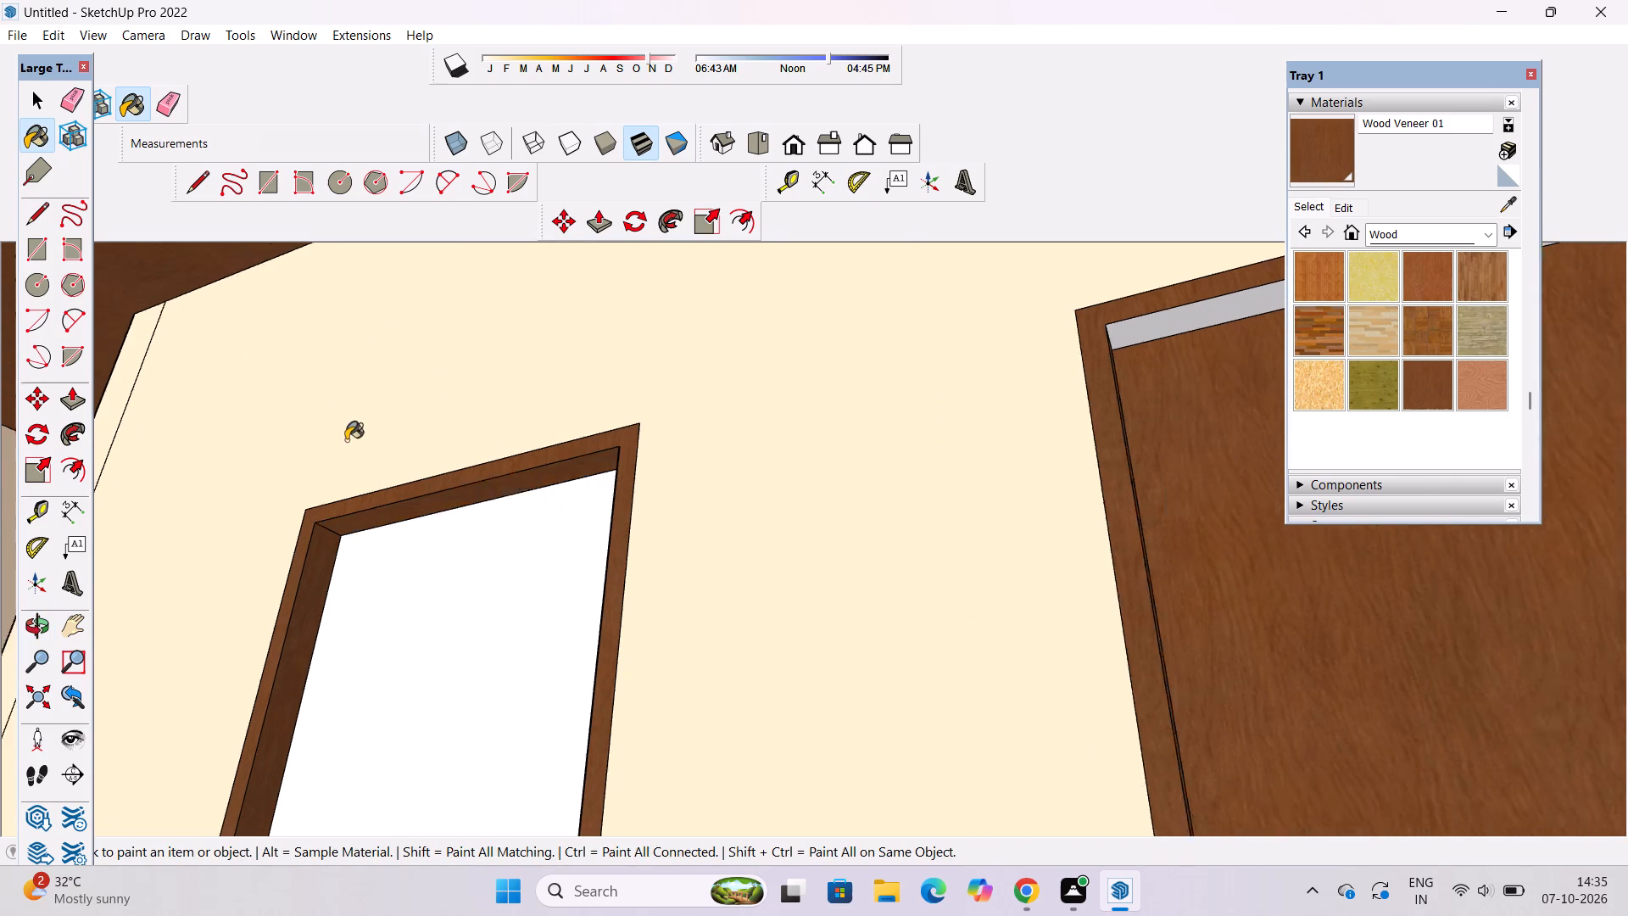
pyautogui.scroll(-3, 346, 440)
pyautogui.click(921, 350)
# Examine the building's front and side facades, including the ground-floor opening with its veneered door and windows.
pyautogui.scroll(-5, 393, 327)
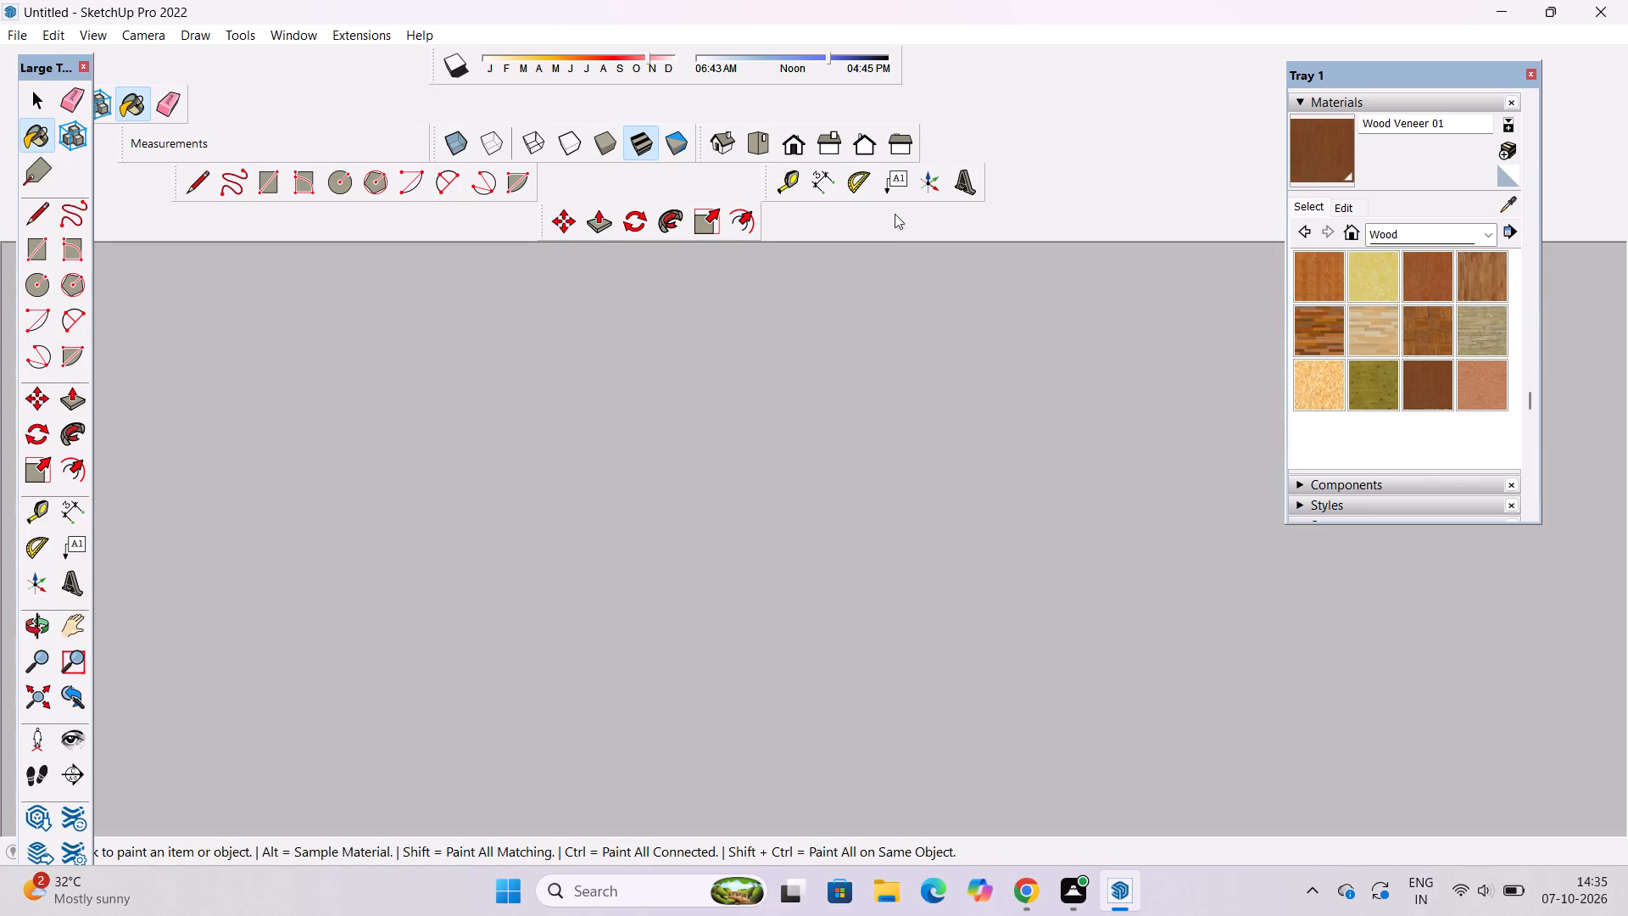
pyautogui.click(790, 146)
pyautogui.scroll(-5, 741, 547)
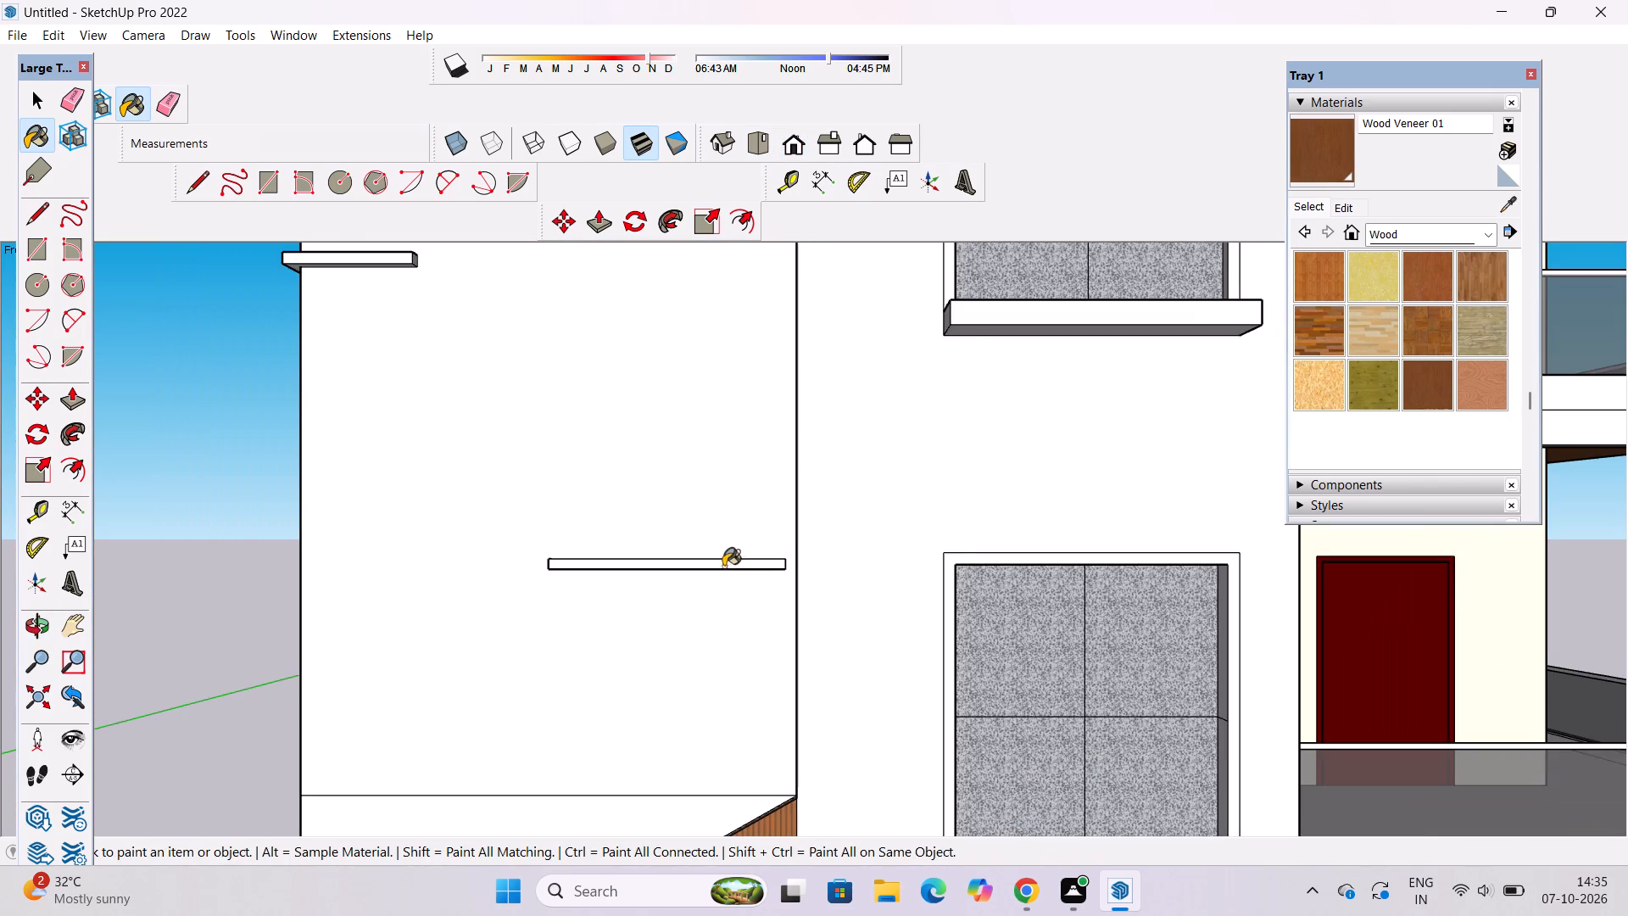
pyautogui.press('o')
pyautogui.scroll(-8, 700, 526)
pyautogui.keyDown('shift'); pyautogui.moveTo(754, 543); pyautogui.dragTo(635, 590); pyautogui.keyUp('shift')
pyautogui.moveTo(979, 663); pyautogui.dragTo(825, 665)
pyautogui.keyDown('shift'); pyautogui.moveTo(815, 671); pyautogui.dragTo(761, 494); pyautogui.keyUp('shift')
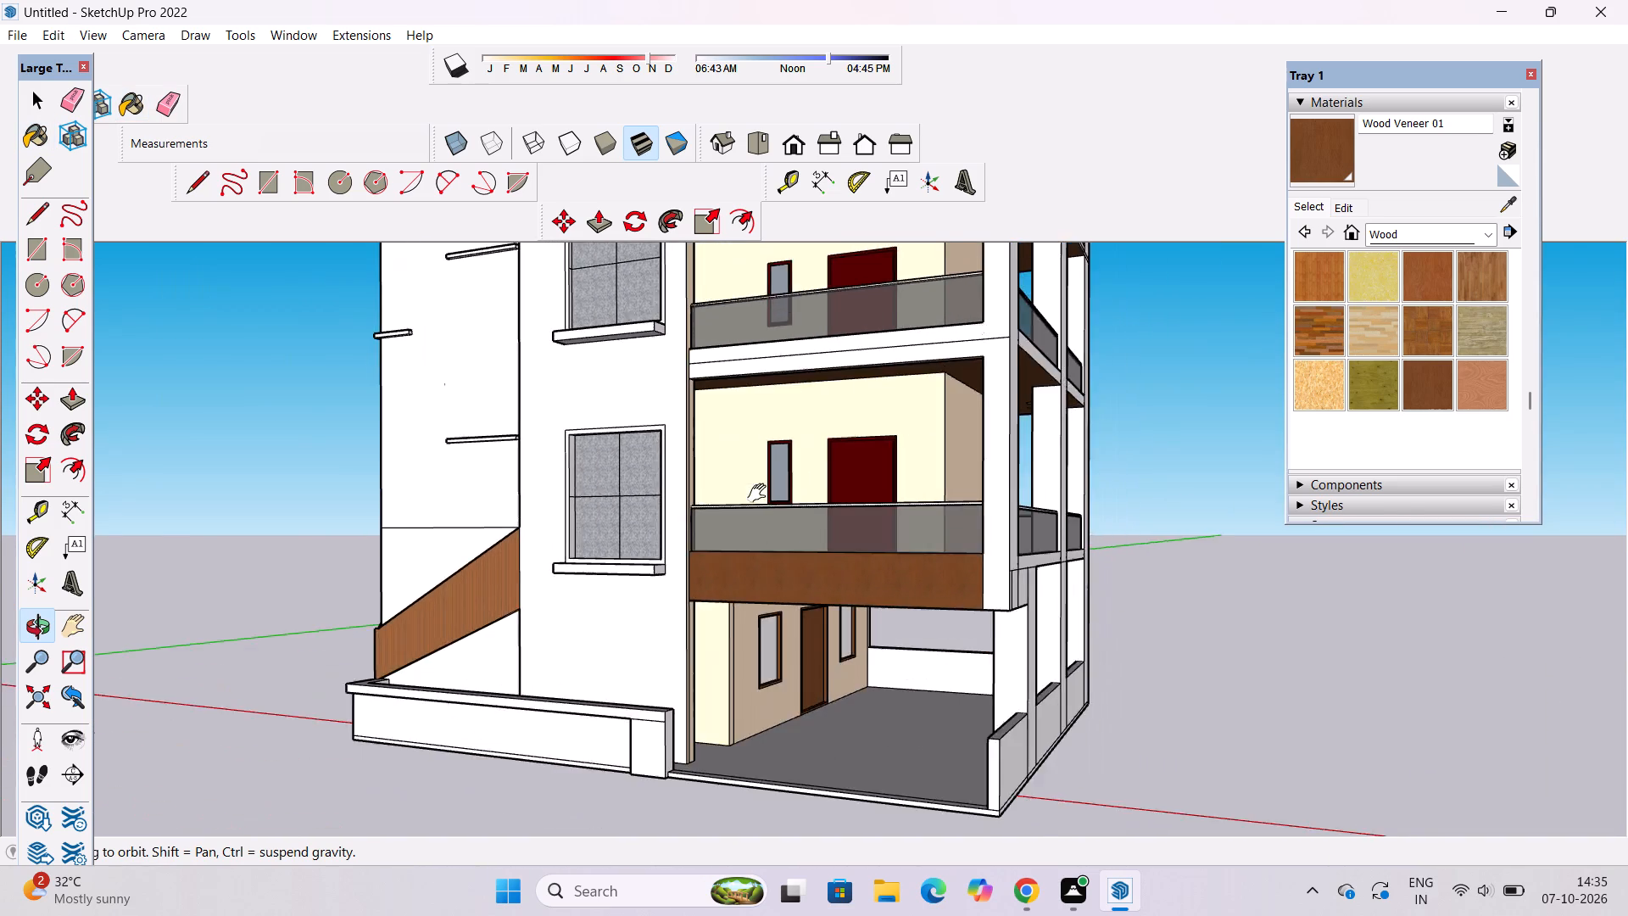
pyautogui.moveTo(811, 572); pyautogui.dragTo(666, 565)
pyautogui.scroll(1, 671, 579)
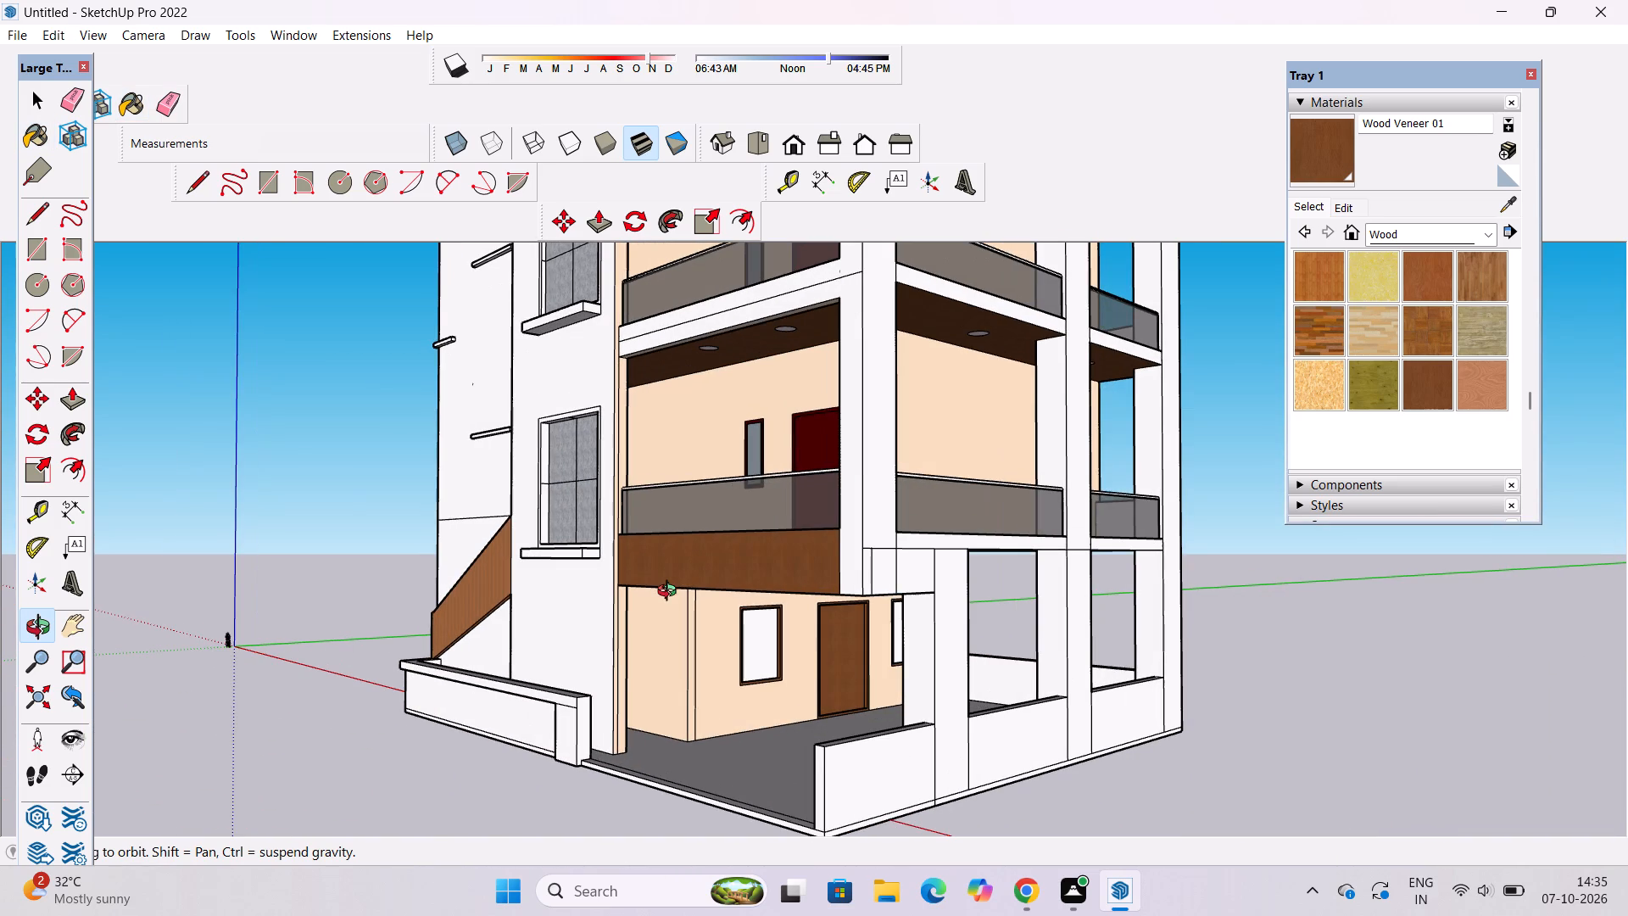
pyautogui.moveTo(589, 572); pyautogui.dragTo(688, 606)
pyautogui.scroll(-2, 677, 573)
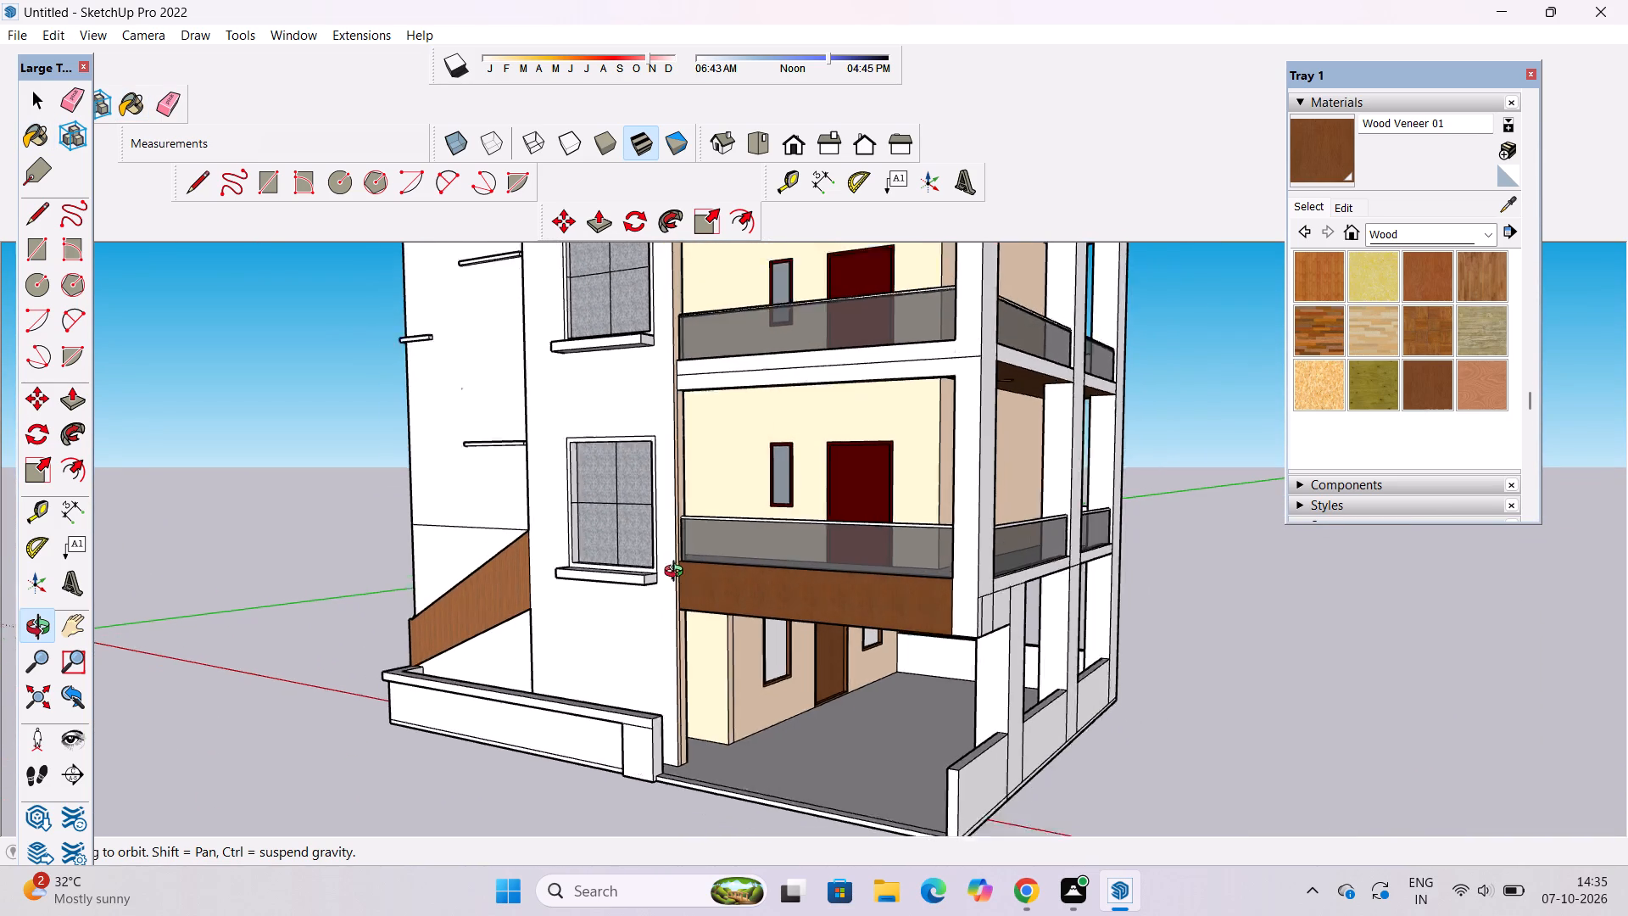
pyautogui.scroll(-2, 677, 573)
pyautogui.keyDown('shift'); pyautogui.moveTo(703, 589); pyautogui.dragTo(635, 579); pyautogui.keyUp('shift')
pyautogui.moveTo(653, 575); pyautogui.dragTo(387, 577)
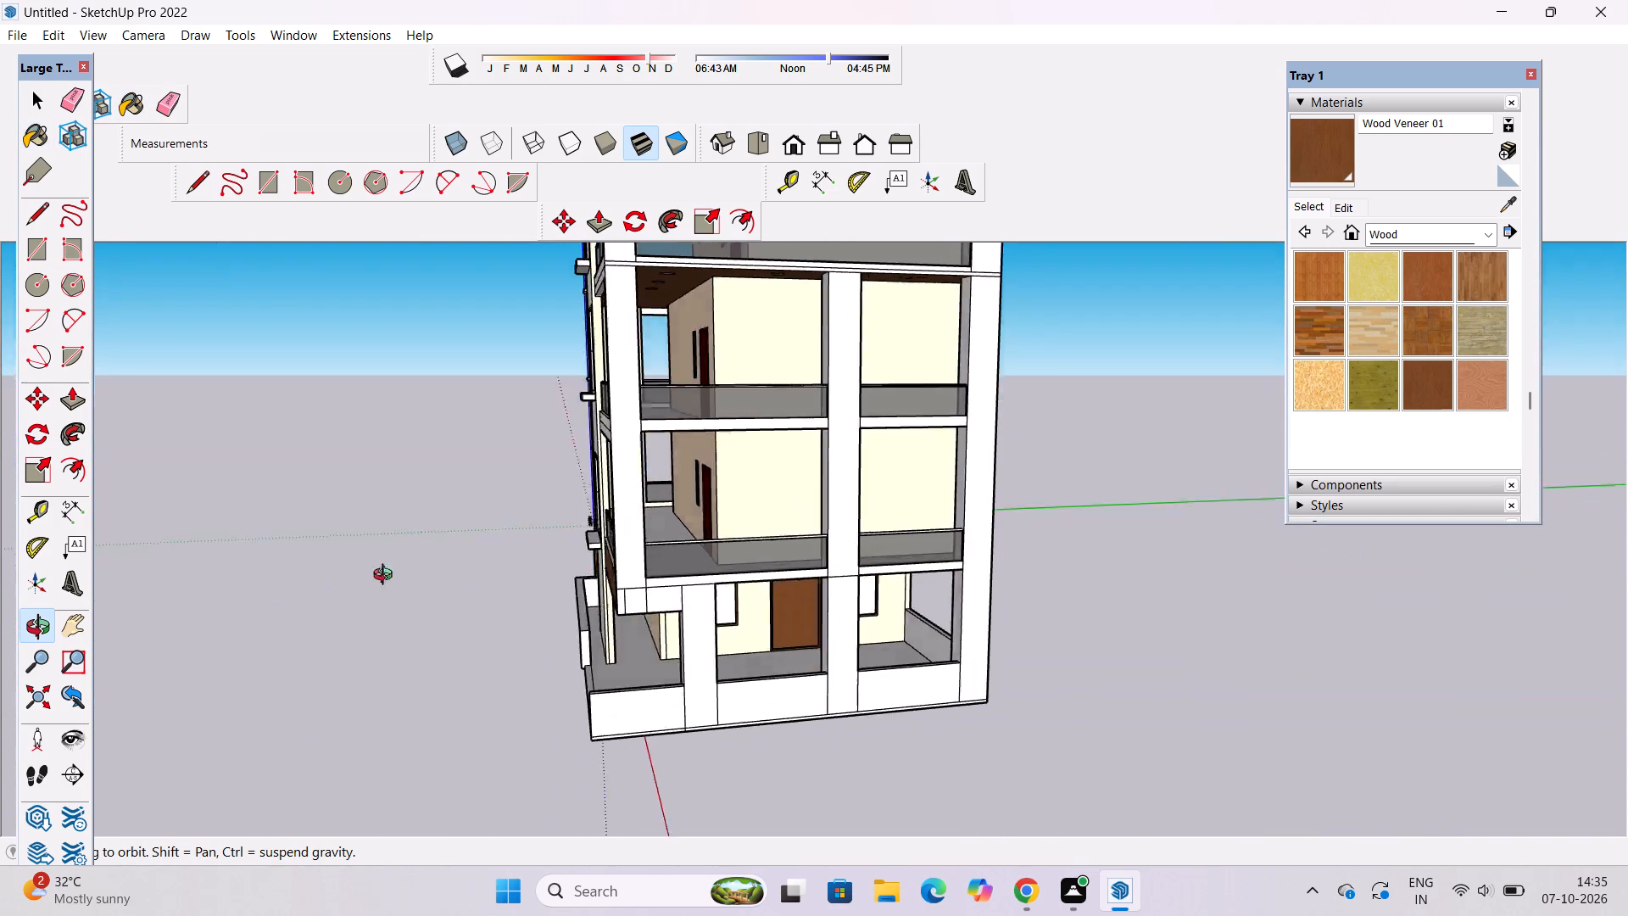
pyautogui.moveTo(387, 577); pyautogui.dragTo(418, 508)
# Paint the end wall and narrow side faces of the ground-floor passage beside the veneer-framed window with the named colour Bisque.
pyautogui.scroll(4, 605, 603)
pyautogui.moveTo(654, 615); pyautogui.dragTo(668, 634)
pyautogui.moveTo(597, 652); pyautogui.dragTo(514, 679)
pyautogui.scroll(9, 596, 637)
pyautogui.click(596, 637)
pyautogui.moveTo(595, 634); pyautogui.dragTo(483, 628)
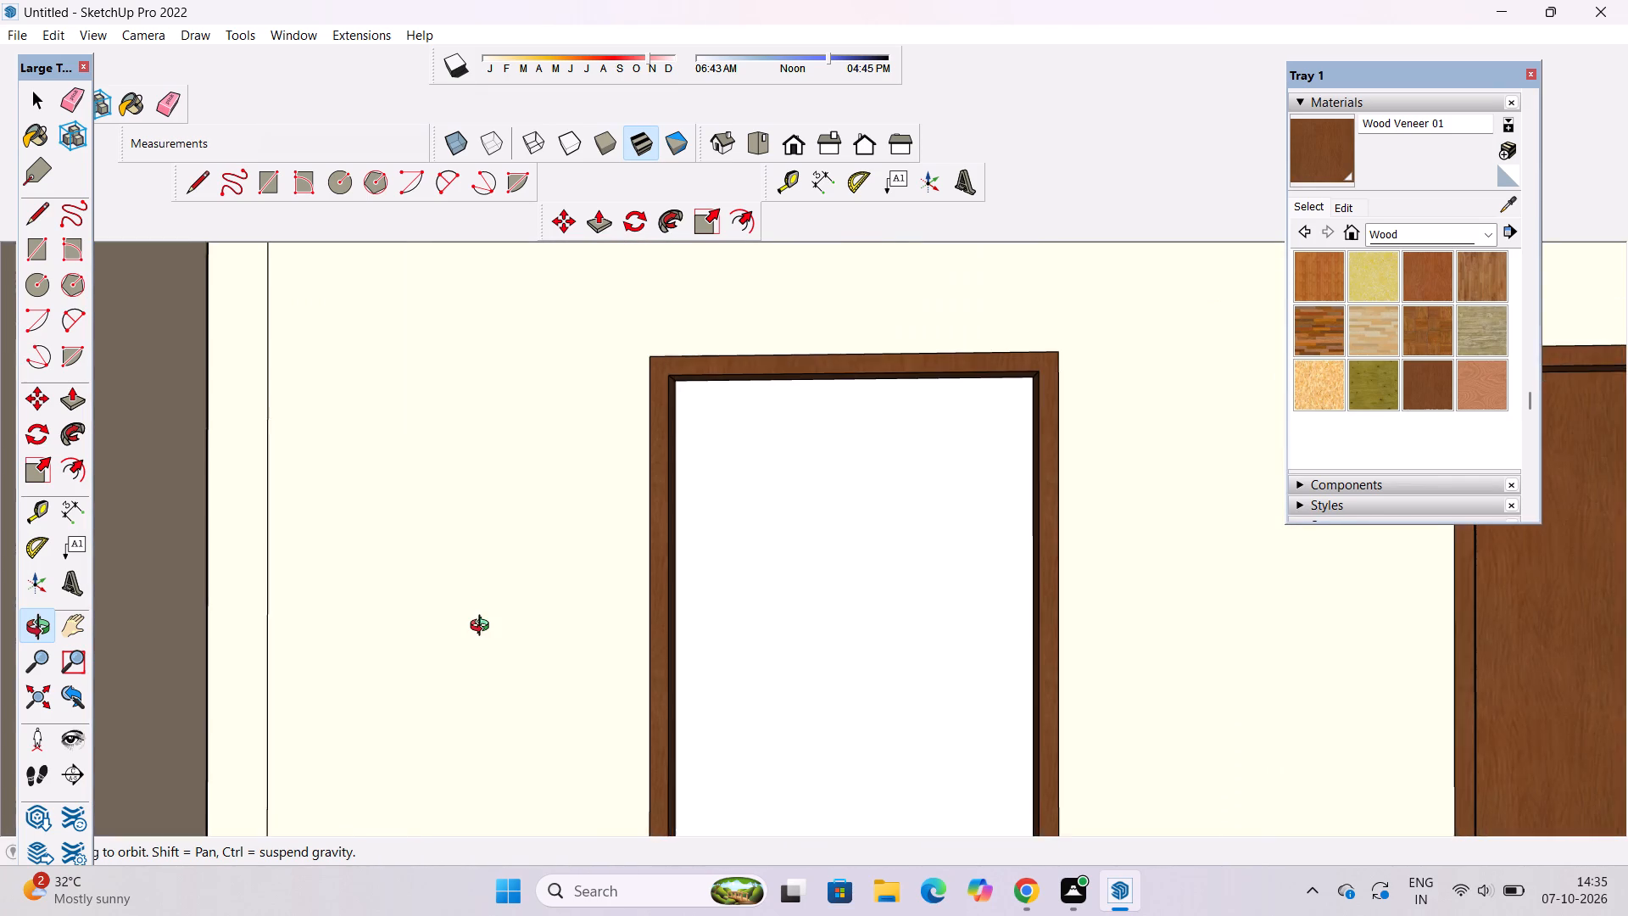
pyautogui.moveTo(532, 628); pyautogui.dragTo(621, 615)
pyautogui.scroll(-9, 647, 579)
pyautogui.scroll(4, 310, 610)
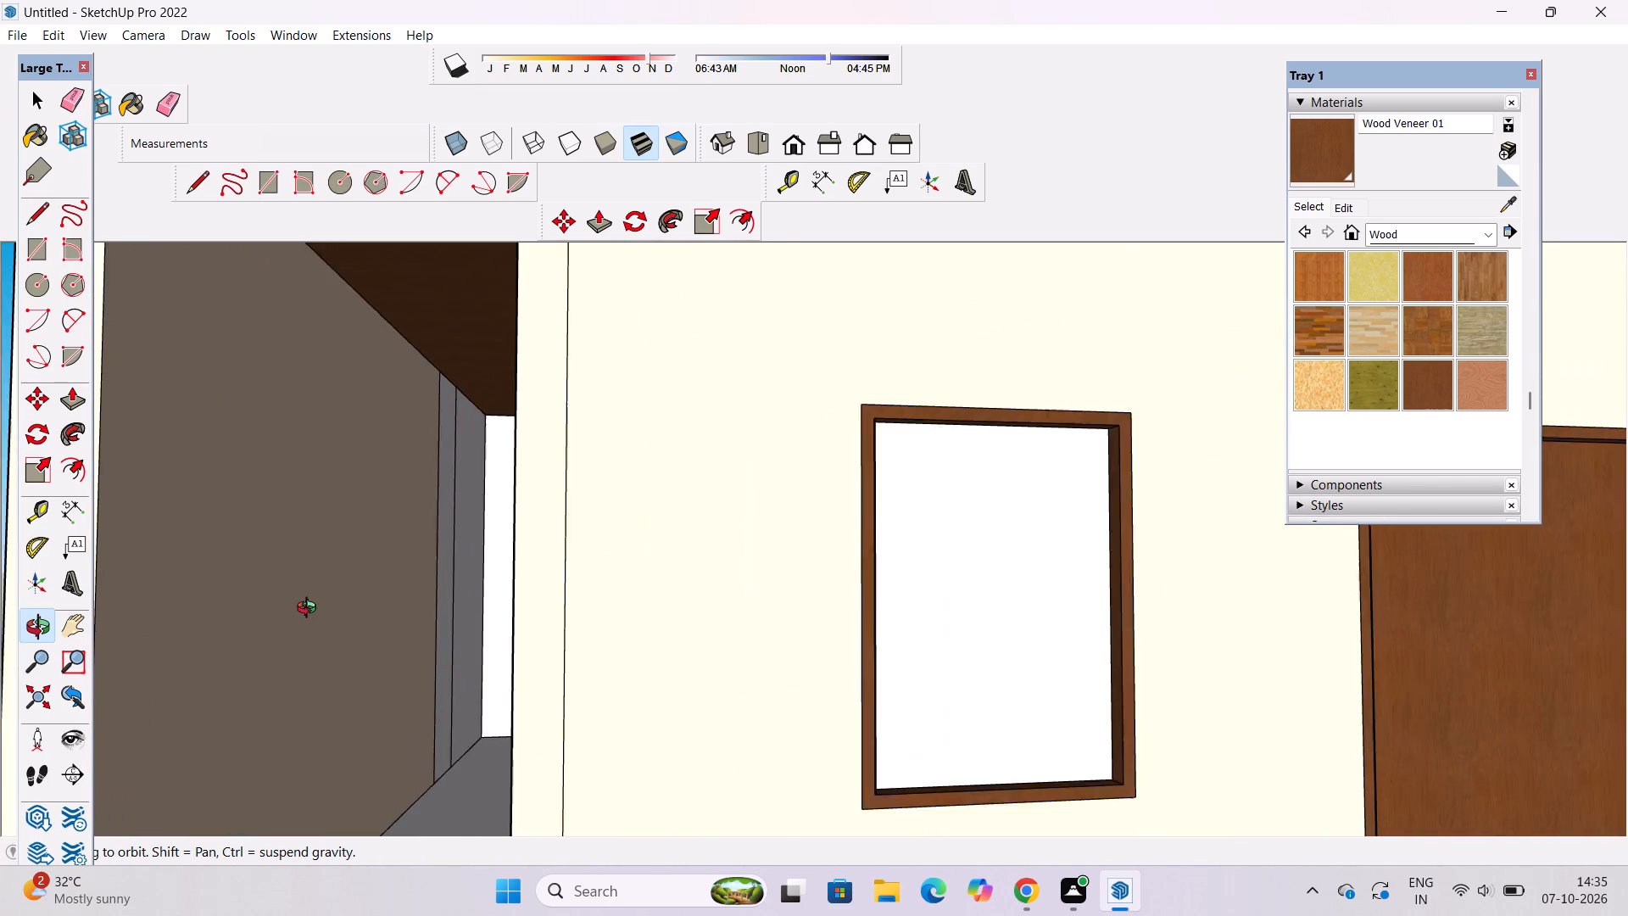
pyautogui.scroll(4, 310, 610)
pyautogui.keyDown('shift'); pyautogui.click(461, 606); pyautogui.keyUp('shift')
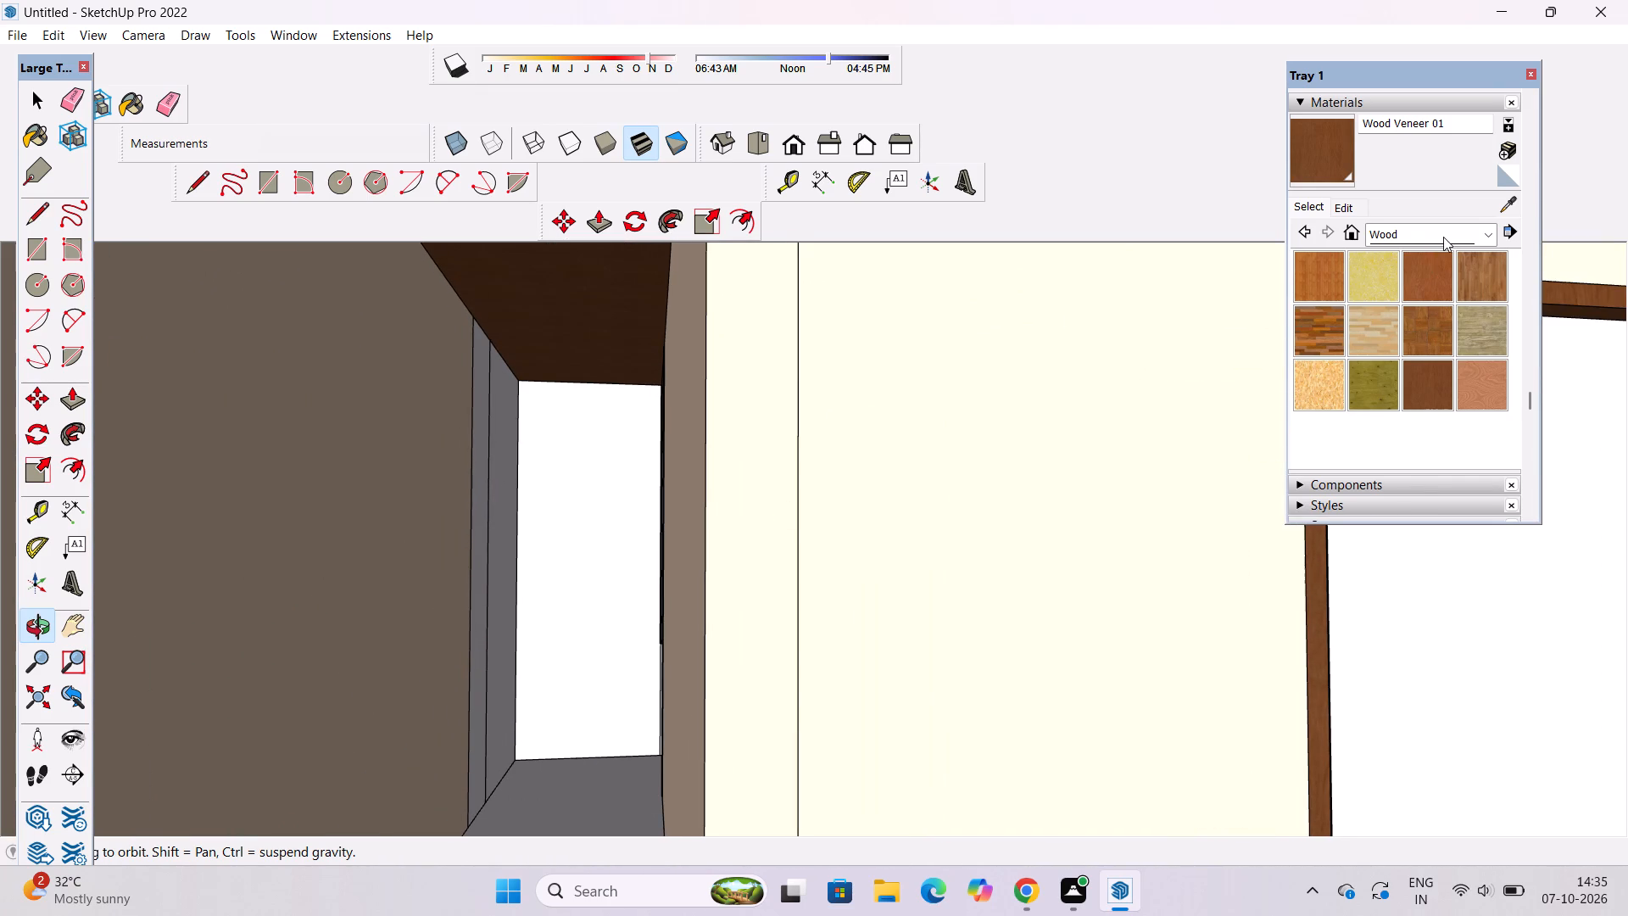
pyautogui.click(1443, 237)
pyautogui.click(1441, 318)
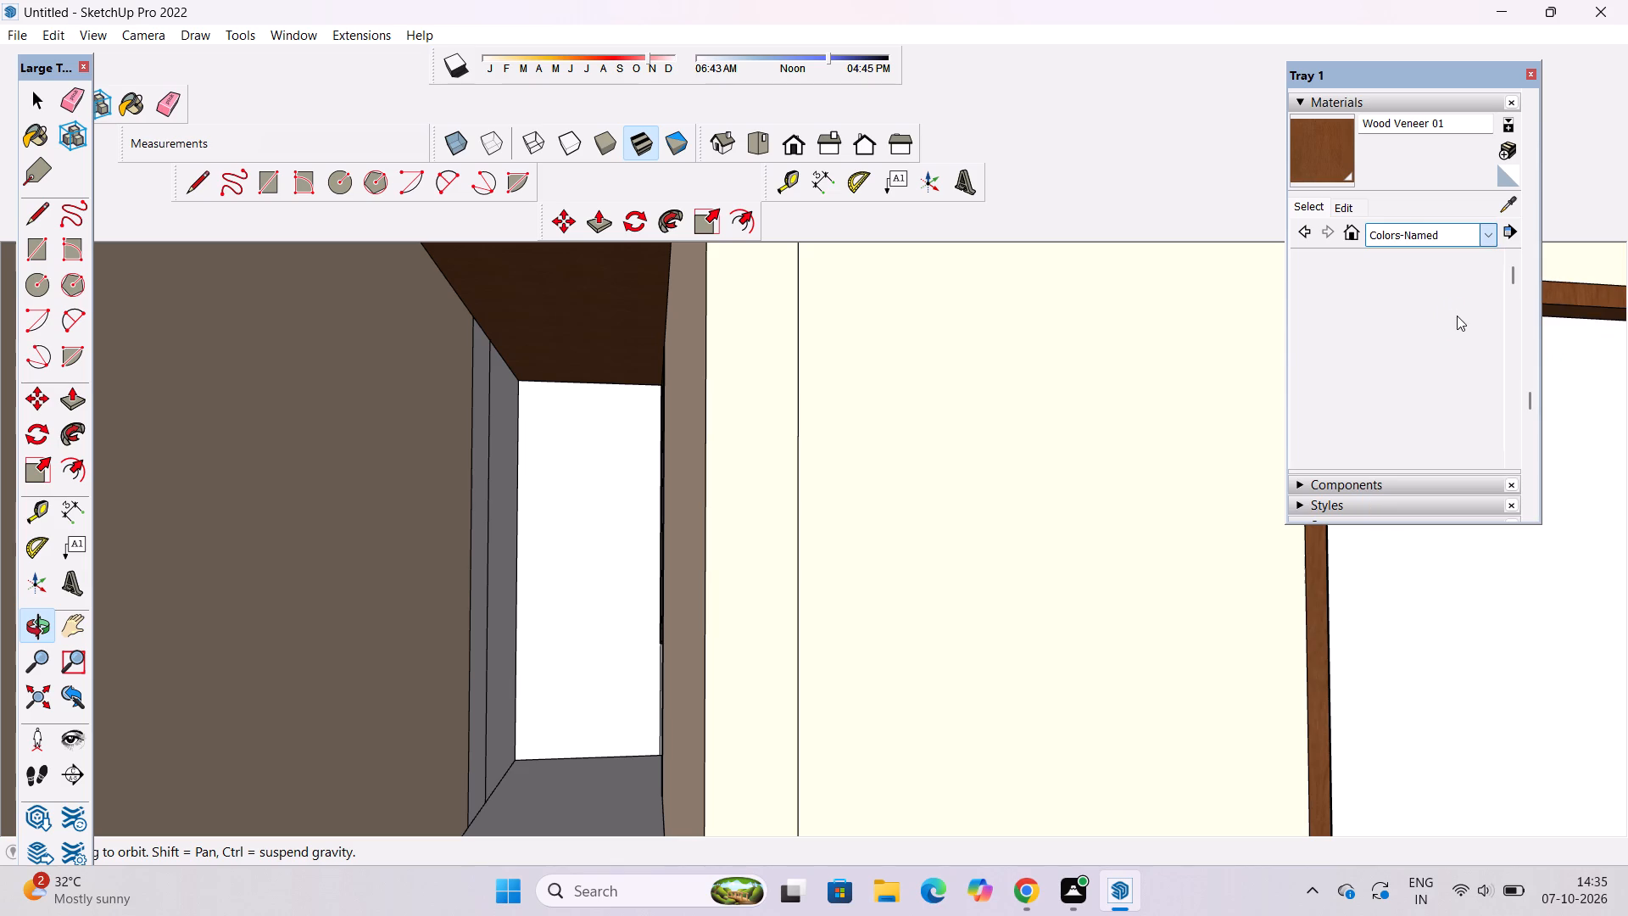
pyautogui.scroll(5, 1417, 362)
pyautogui.scroll(-2, 1409, 311)
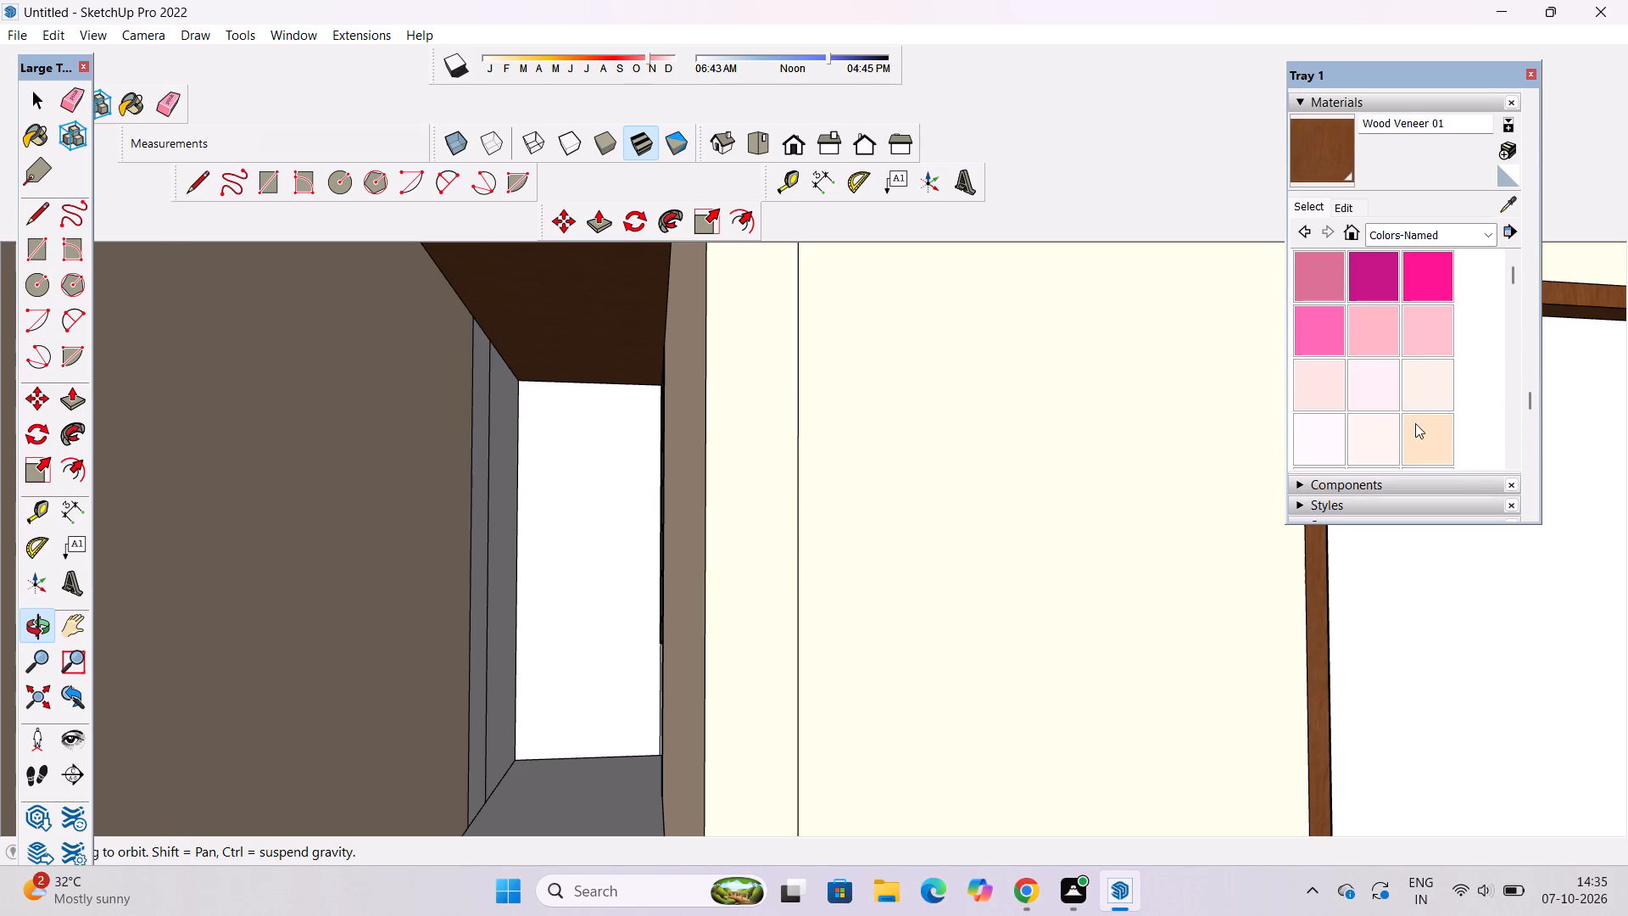
pyautogui.click(1416, 431)
pyautogui.click(557, 460)
pyautogui.click(485, 442)
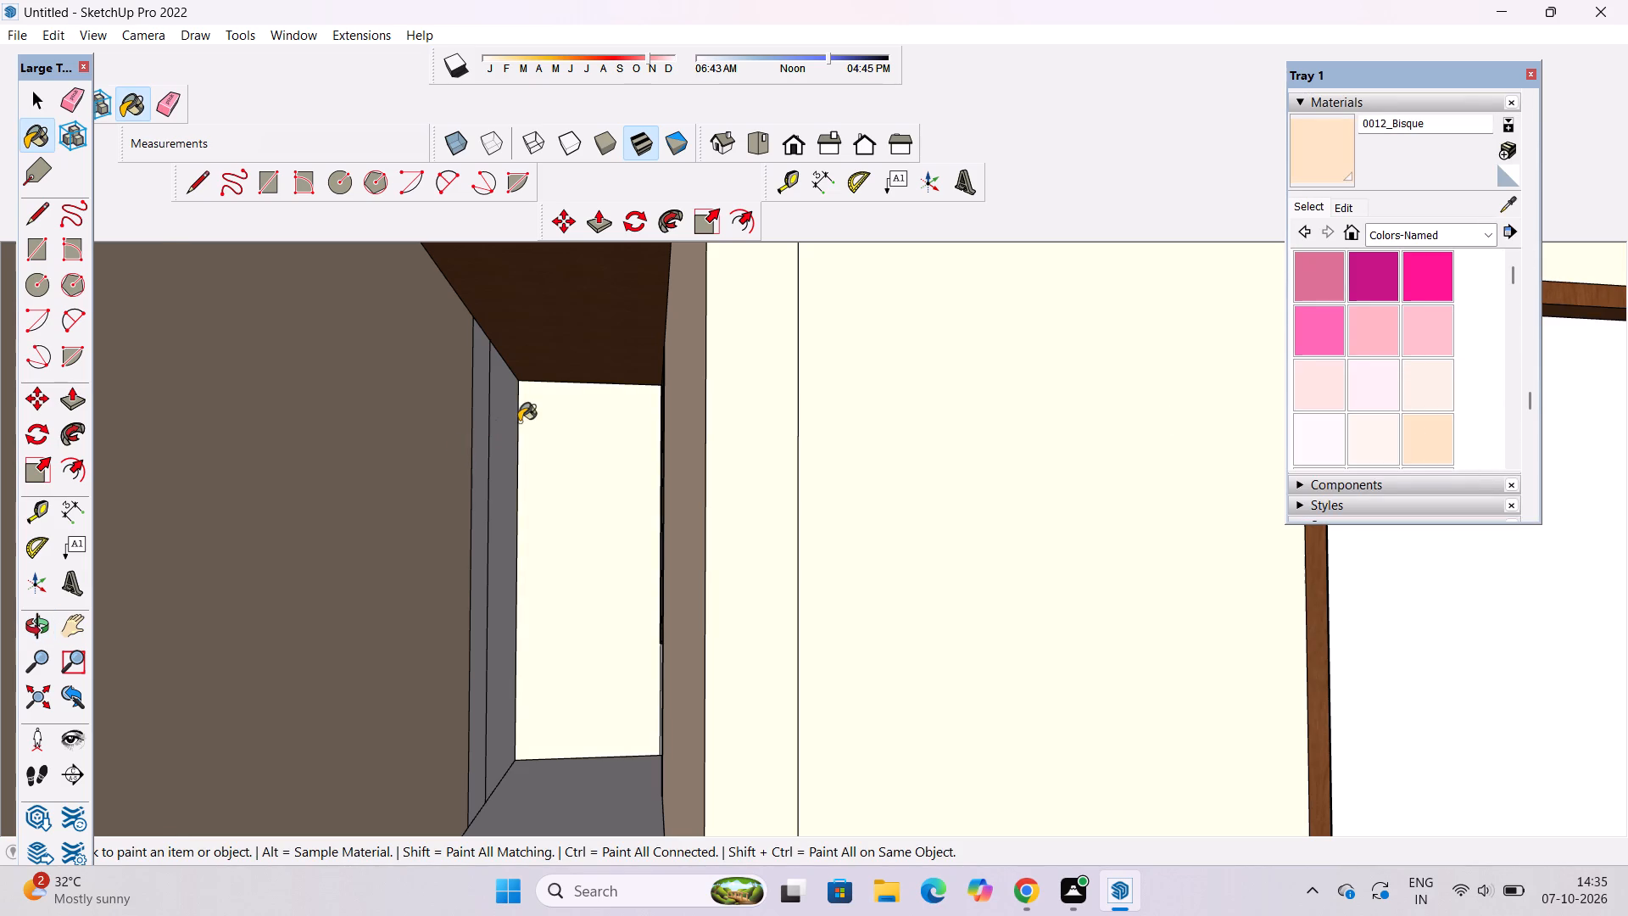
pyautogui.click(509, 428)
# Examine the building's exterior from the front and around the corner with the Beadboard band and stacked windows.
pyautogui.press('o')
pyautogui.scroll(-7, 681, 335)
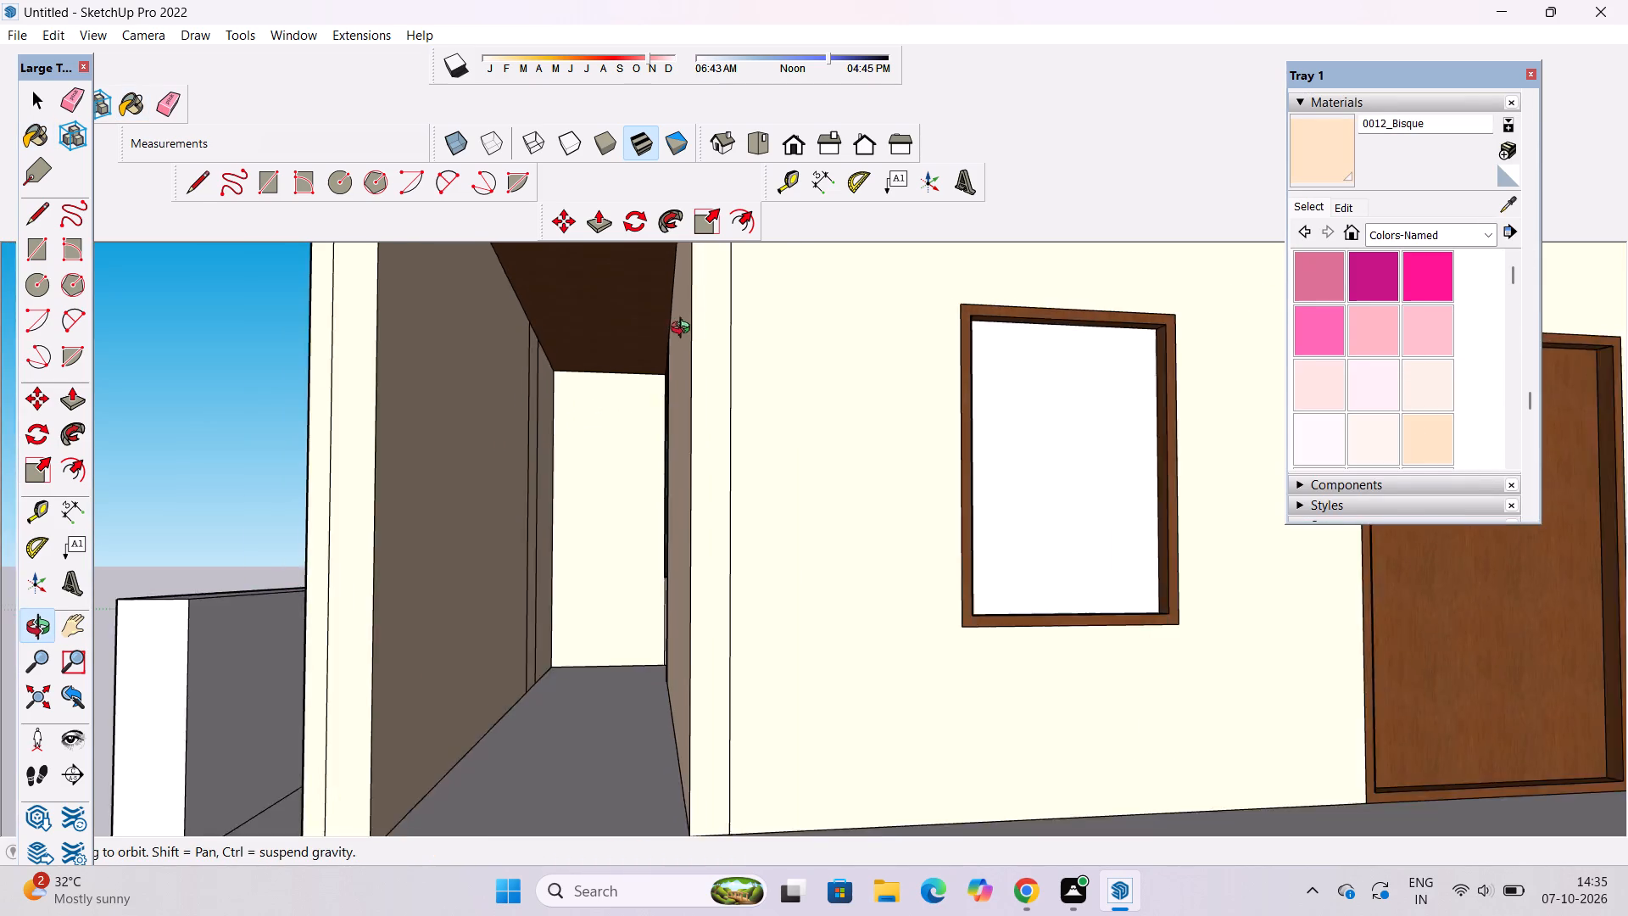
pyautogui.scroll(-8, 684, 330)
pyautogui.click(793, 148)
pyautogui.scroll(-4, 789, 371)
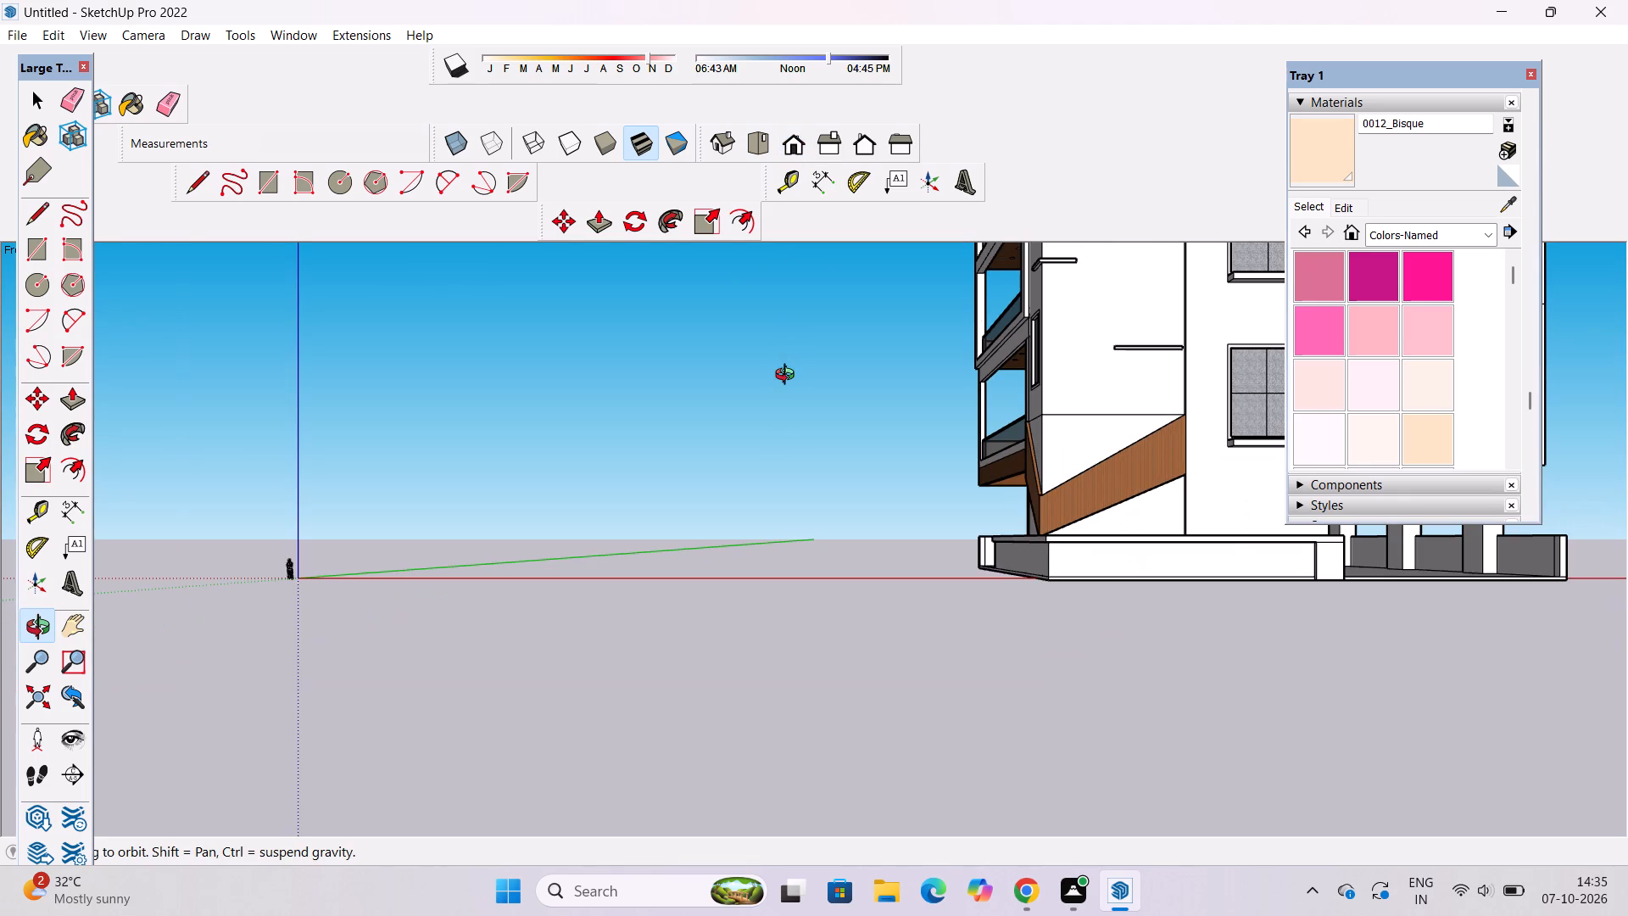
pyautogui.scroll(-1, 701, 400)
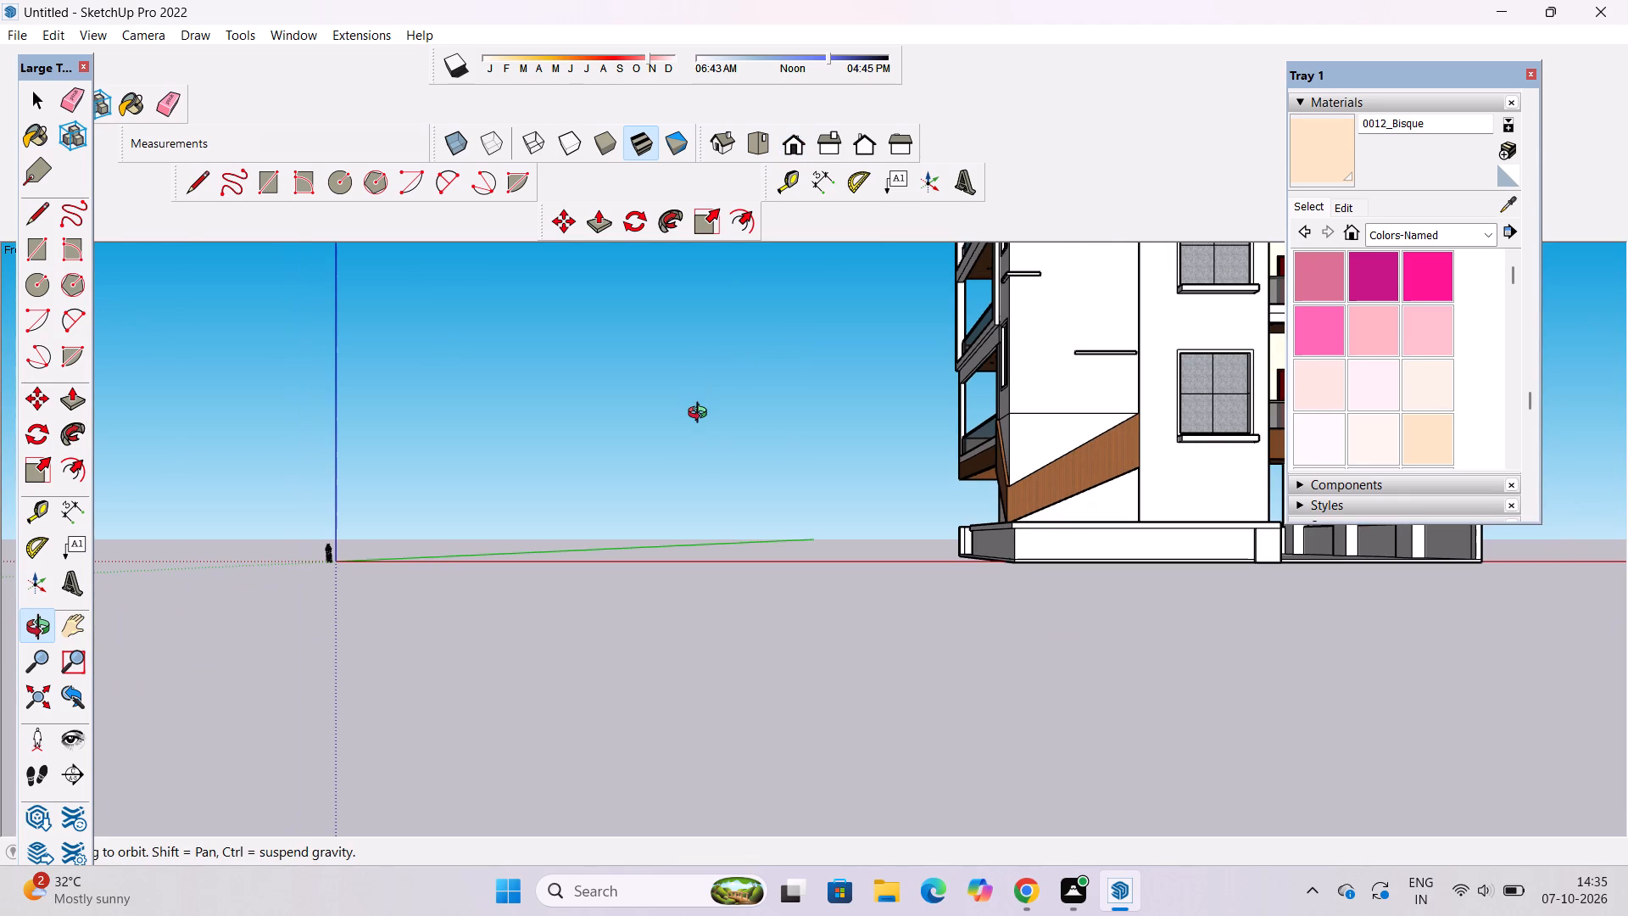
pyautogui.moveTo(658, 471); pyautogui.dragTo(783, 491)
pyautogui.scroll(-3, 783, 494)
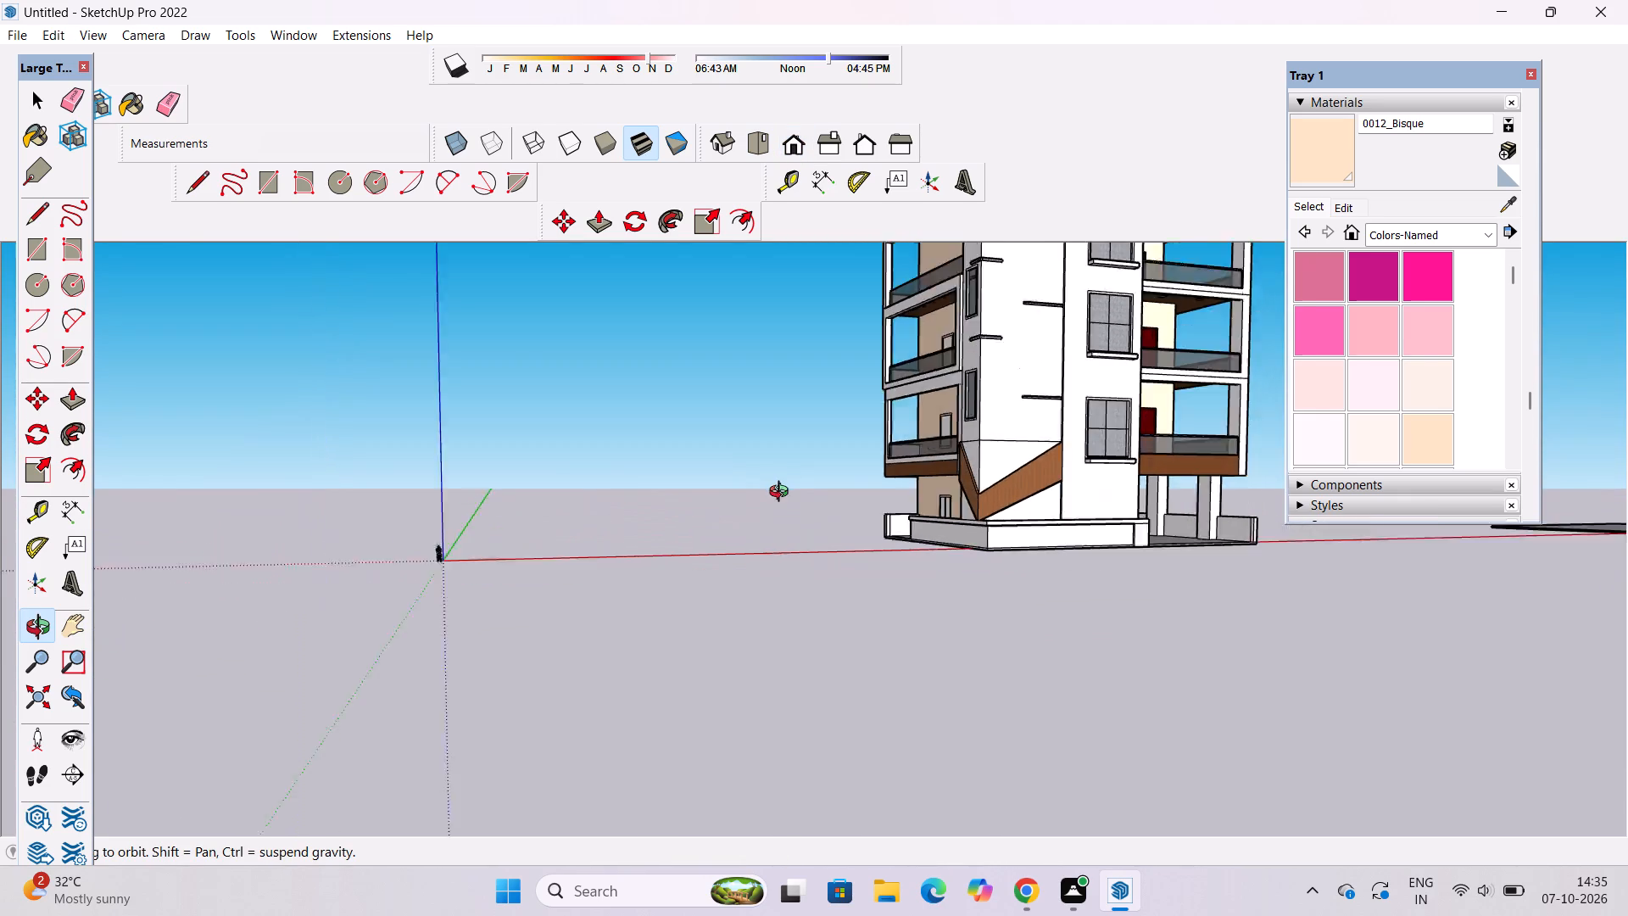
pyautogui.scroll(-2, 783, 494)
pyautogui.moveTo(821, 533); pyautogui.dragTo(1112, 580)
pyautogui.scroll(5, 978, 470)
pyautogui.keyDown('shift'); pyautogui.moveTo(965, 477); pyautogui.dragTo(869, 606); pyautogui.keyUp('shift')
pyautogui.moveTo(956, 586); pyautogui.dragTo(776, 572)
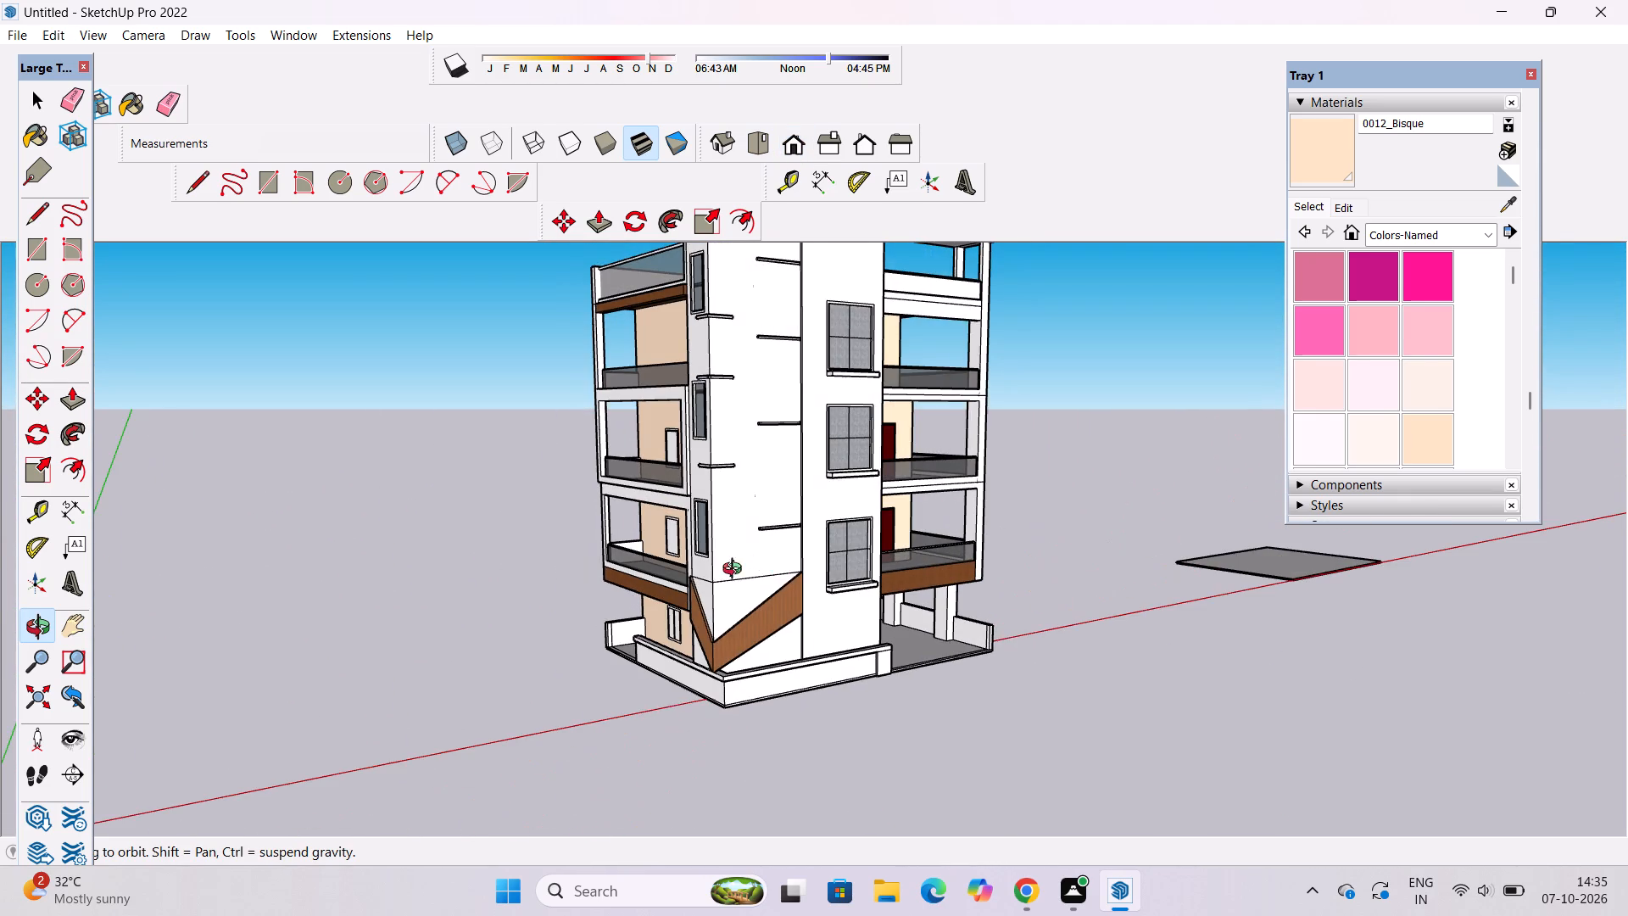
pyautogui.keyDown('shift'); pyautogui.moveTo(736, 571); pyautogui.dragTo(764, 545); pyautogui.keyUp('shift')
pyautogui.keyDown('shift'); pyautogui.moveTo(771, 543); pyautogui.dragTo(788, 580); pyautogui.keyUp('shift')
pyautogui.moveTo(787, 583); pyautogui.dragTo(783, 566)
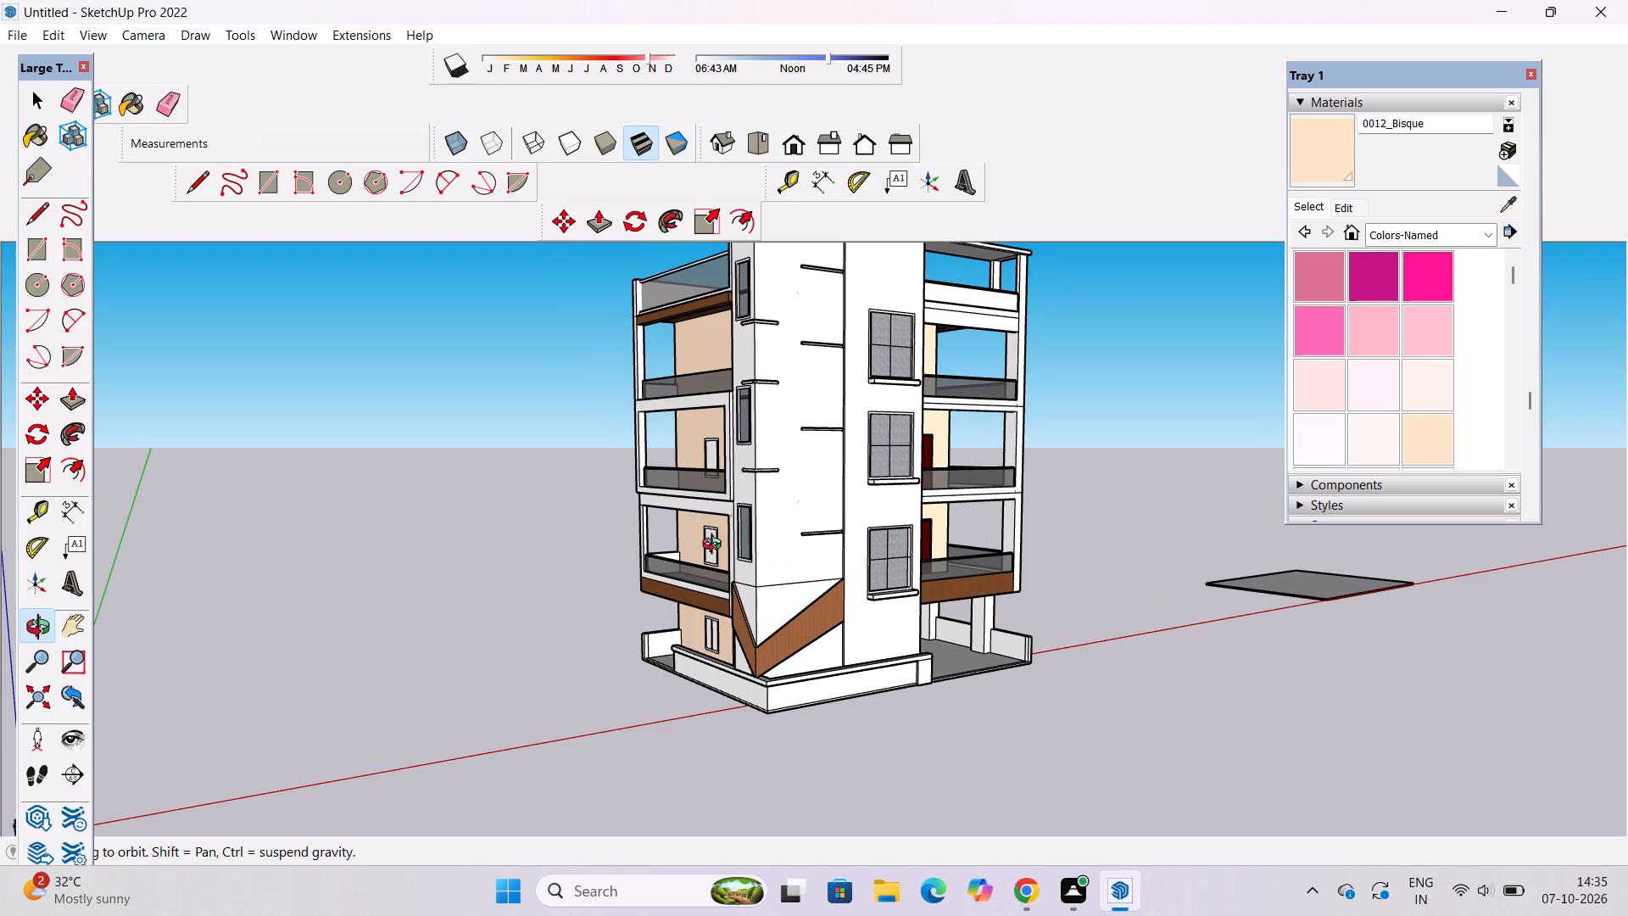
# Paint the front, top and end faces of the lowest large window's sill on the corner facade with the named colour SlateGray.
pyautogui.scroll(-6, 1380, 345)
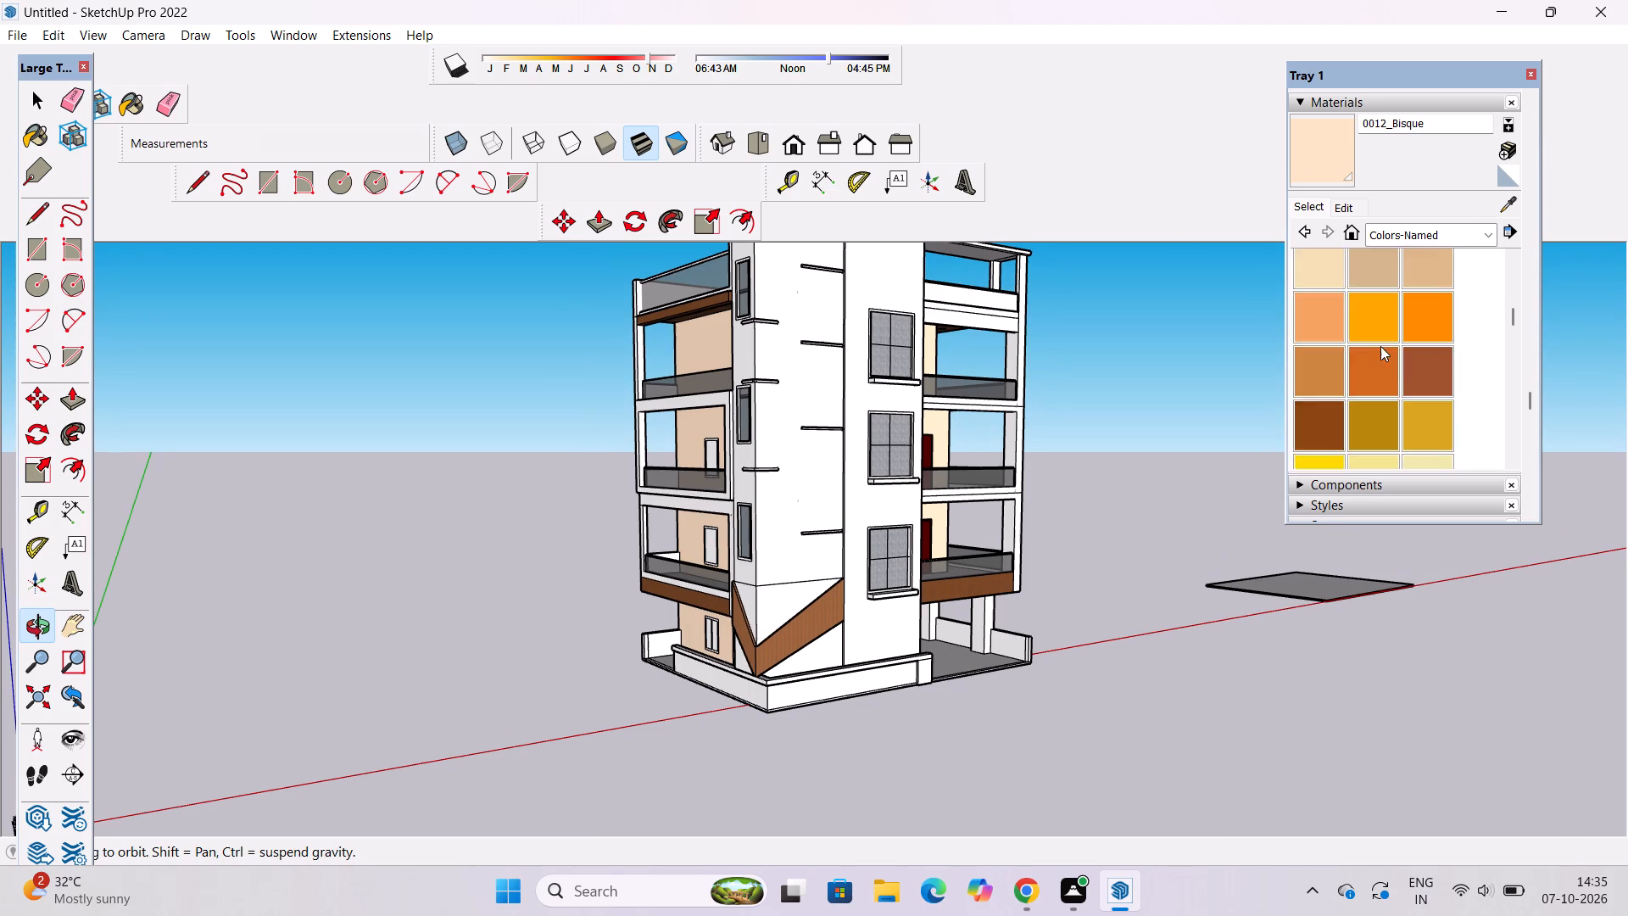
pyautogui.scroll(-7, 1380, 346)
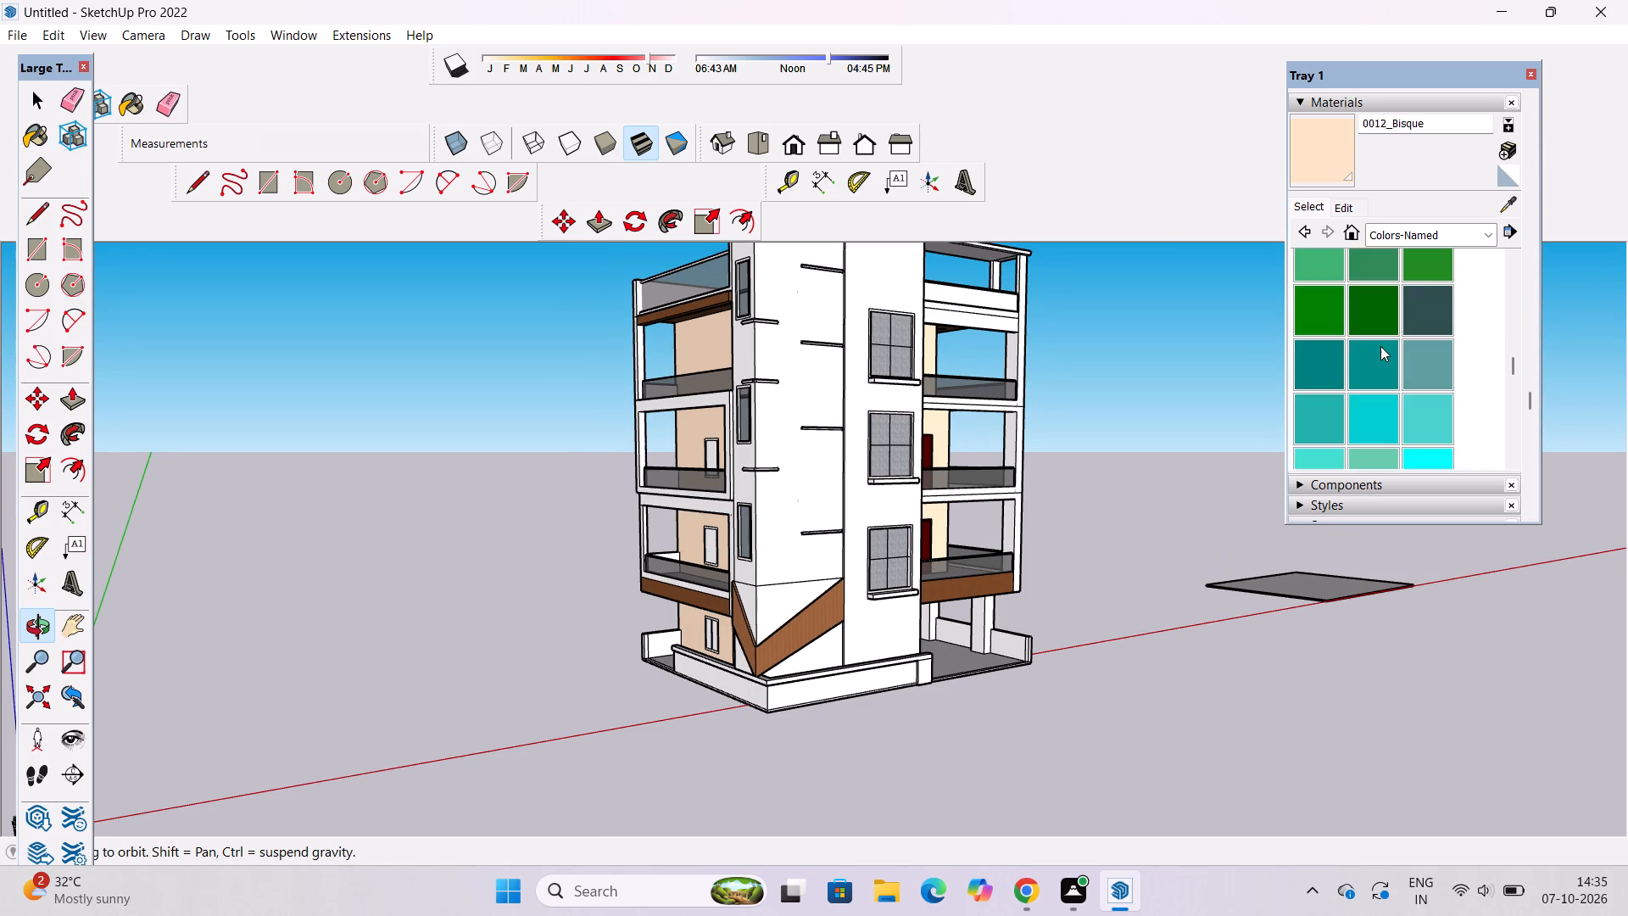
pyautogui.scroll(-5, 1380, 346)
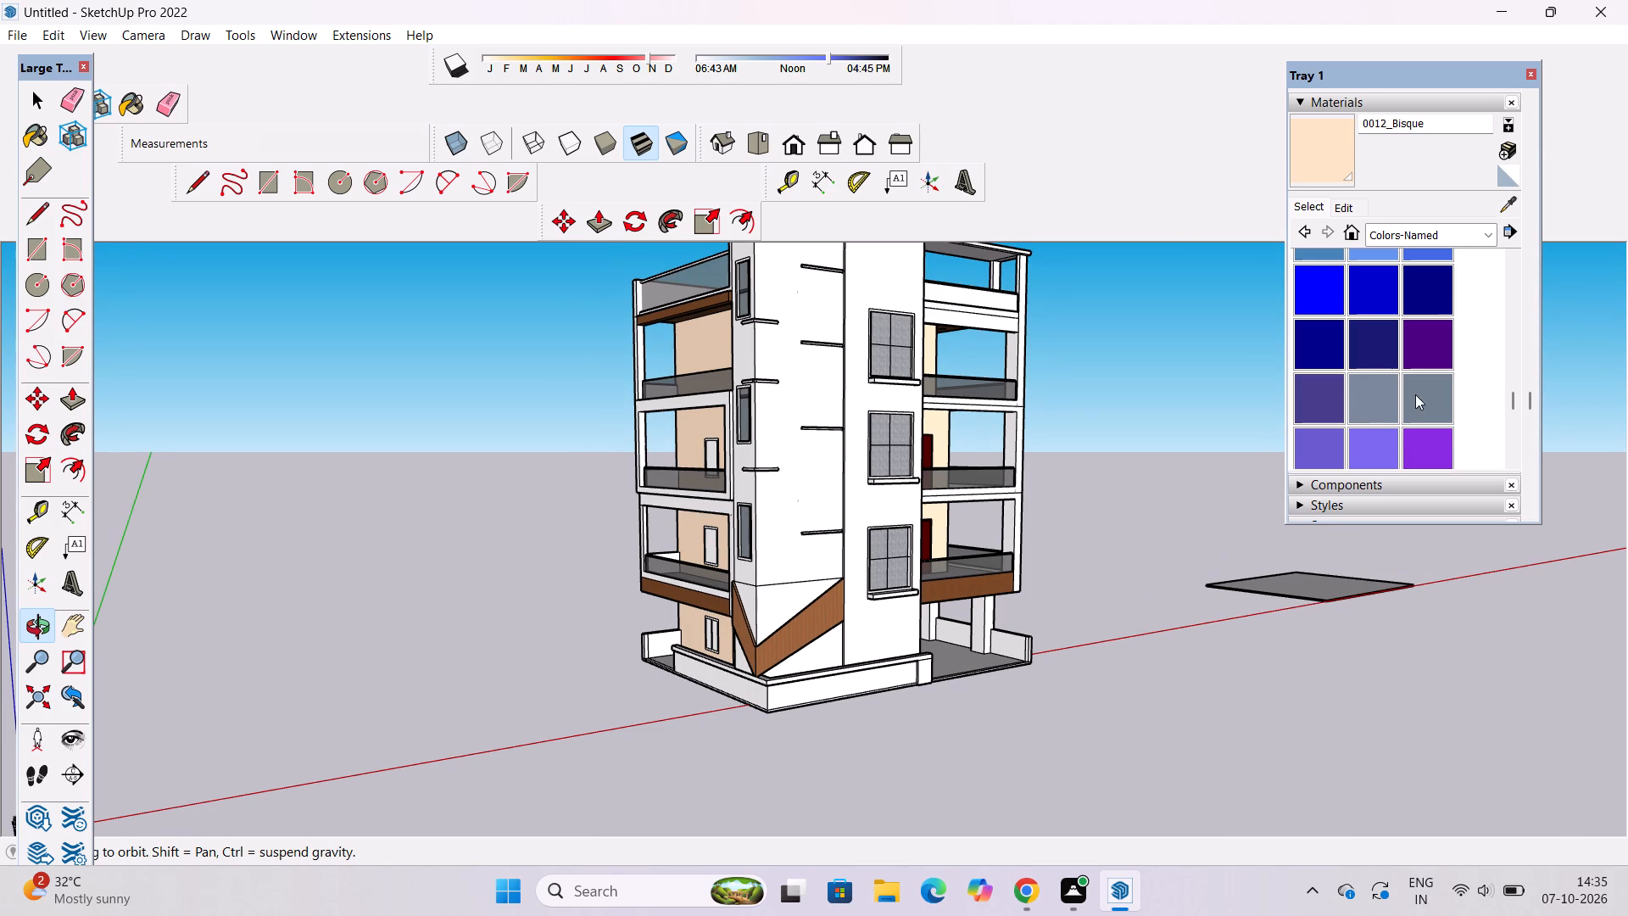
pyautogui.click(1417, 400)
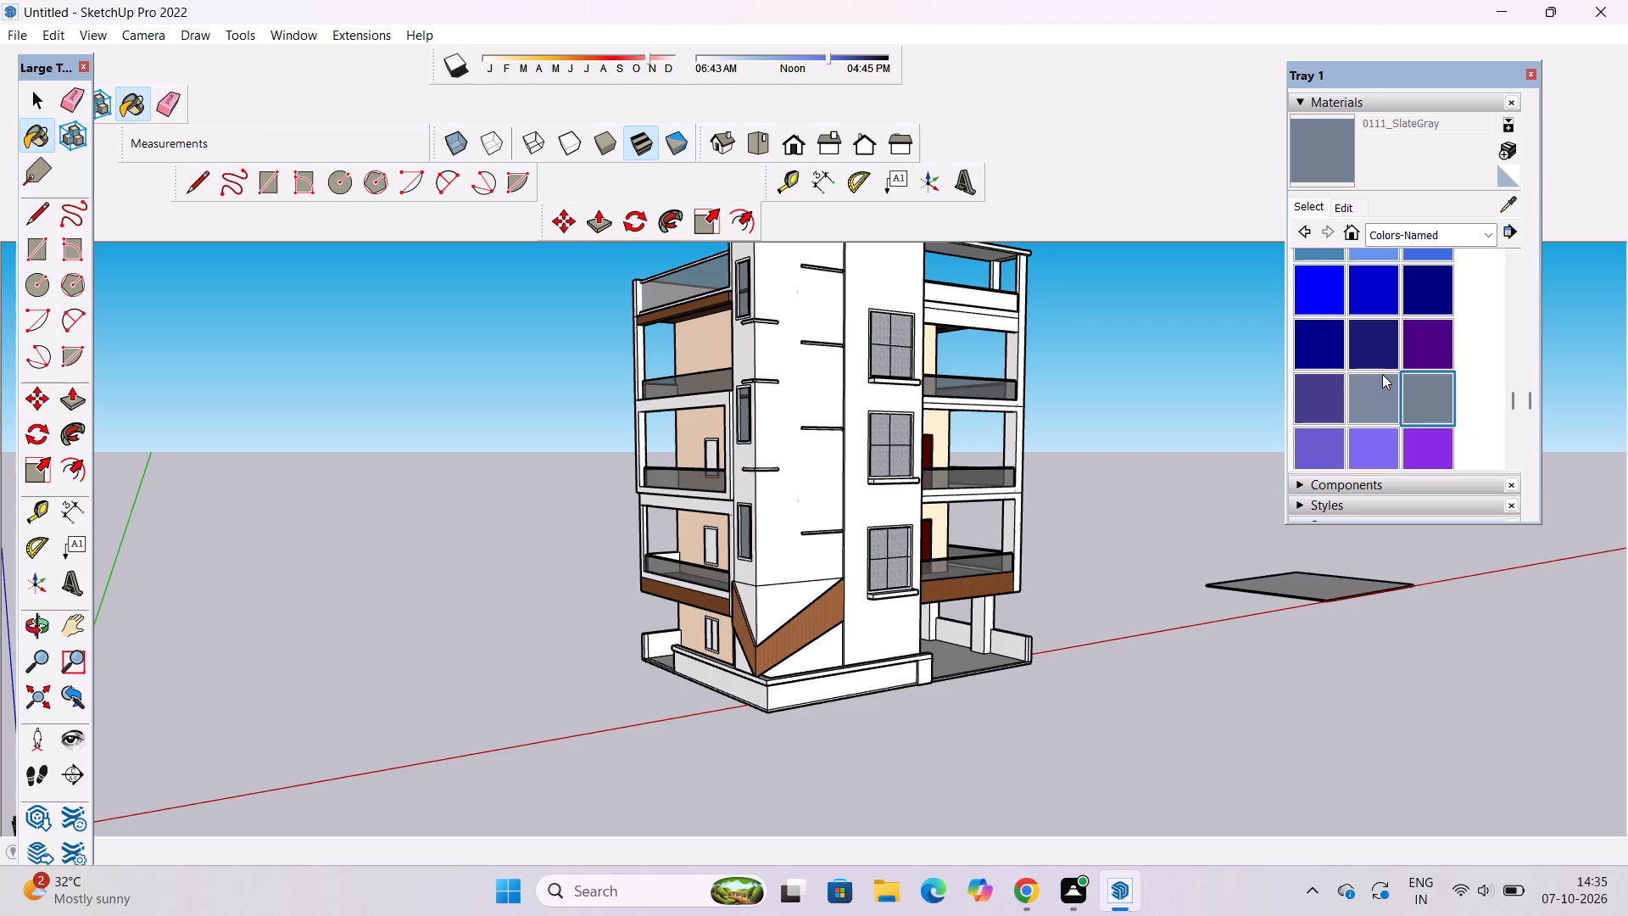
pyautogui.scroll(8, 967, 606)
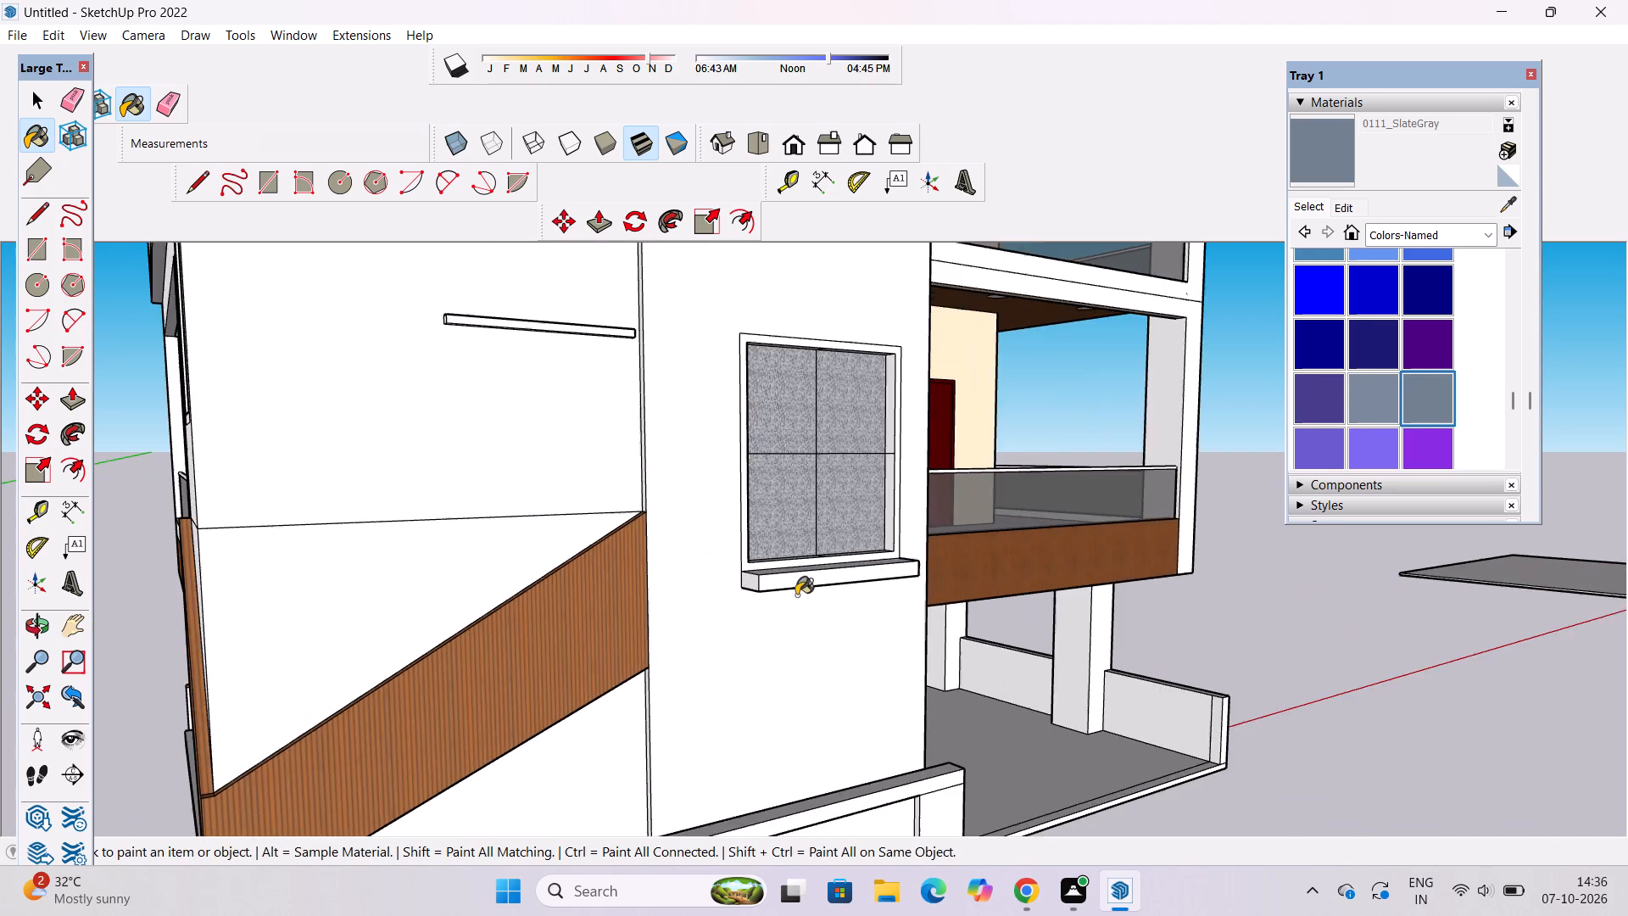
pyautogui.scroll(14, 796, 595)
pyautogui.click(783, 567)
pyautogui.scroll(9, 780, 545)
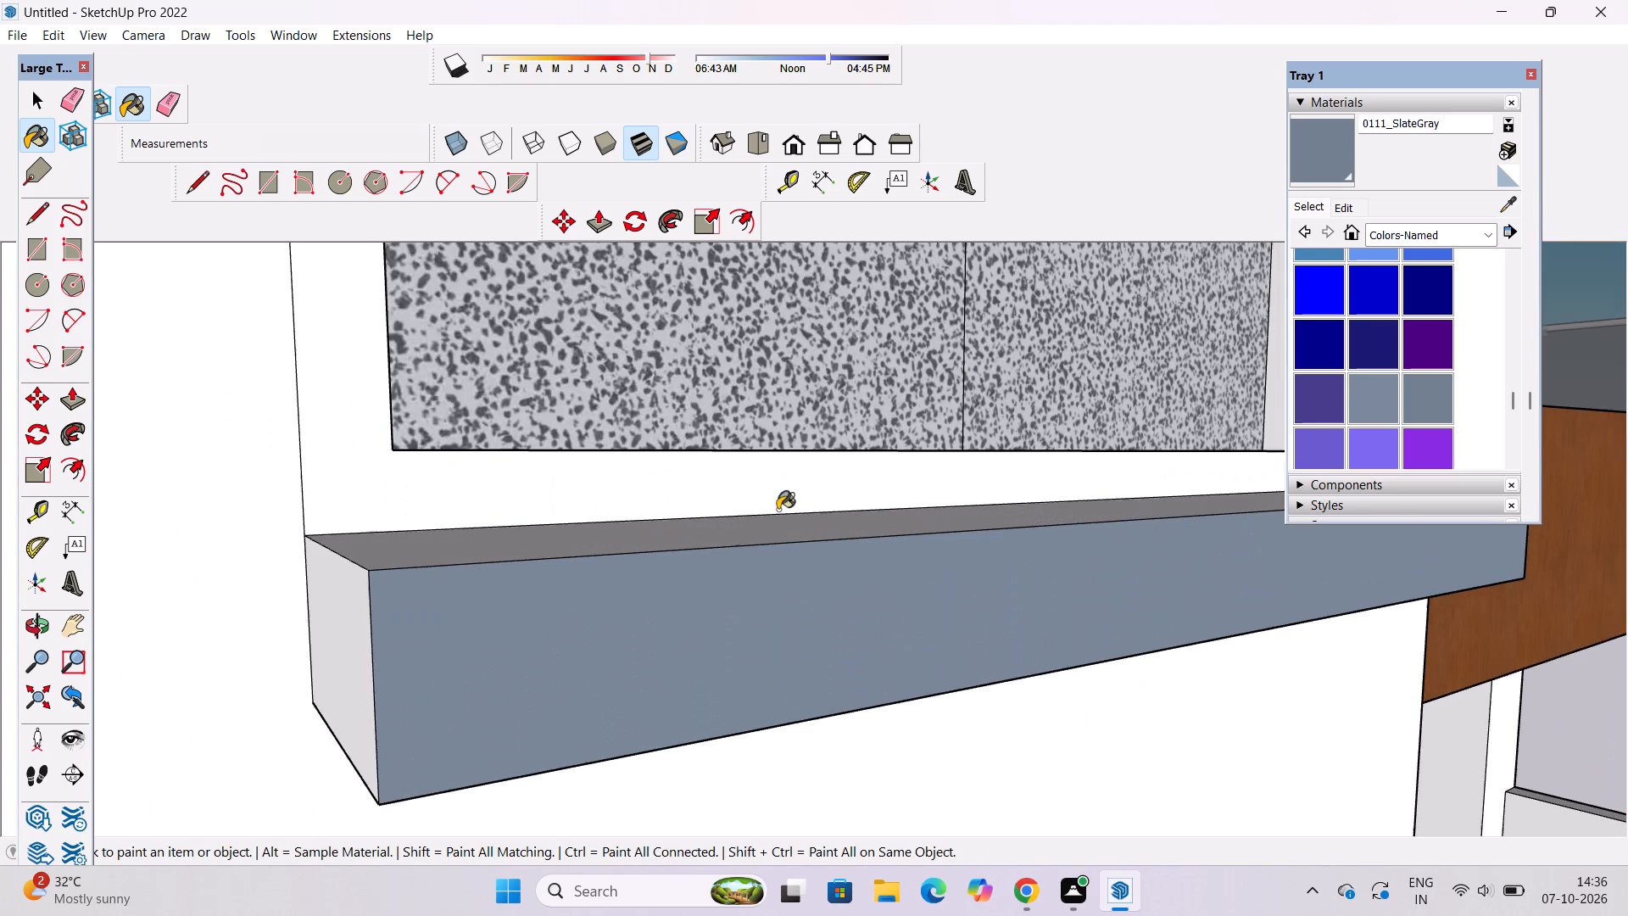
pyautogui.click(782, 533)
pyautogui.click(339, 623)
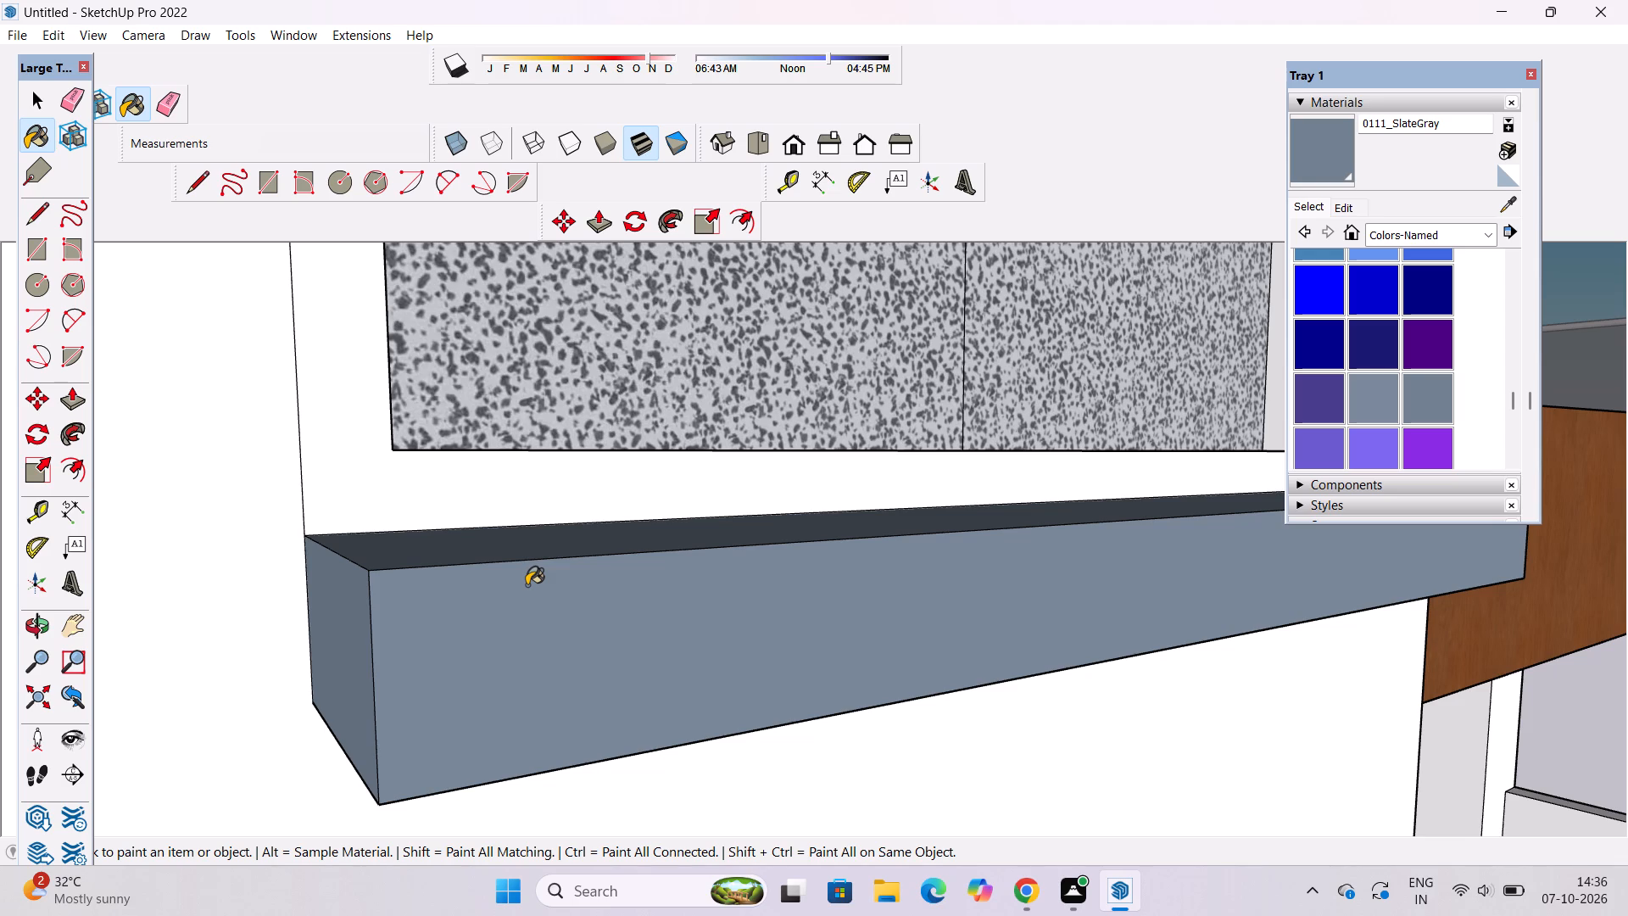
# Paint the front, end and top faces of the middle large window's sill SlateGray.
pyautogui.scroll(-20, 647, 627)
pyautogui.scroll(-8, 647, 627)
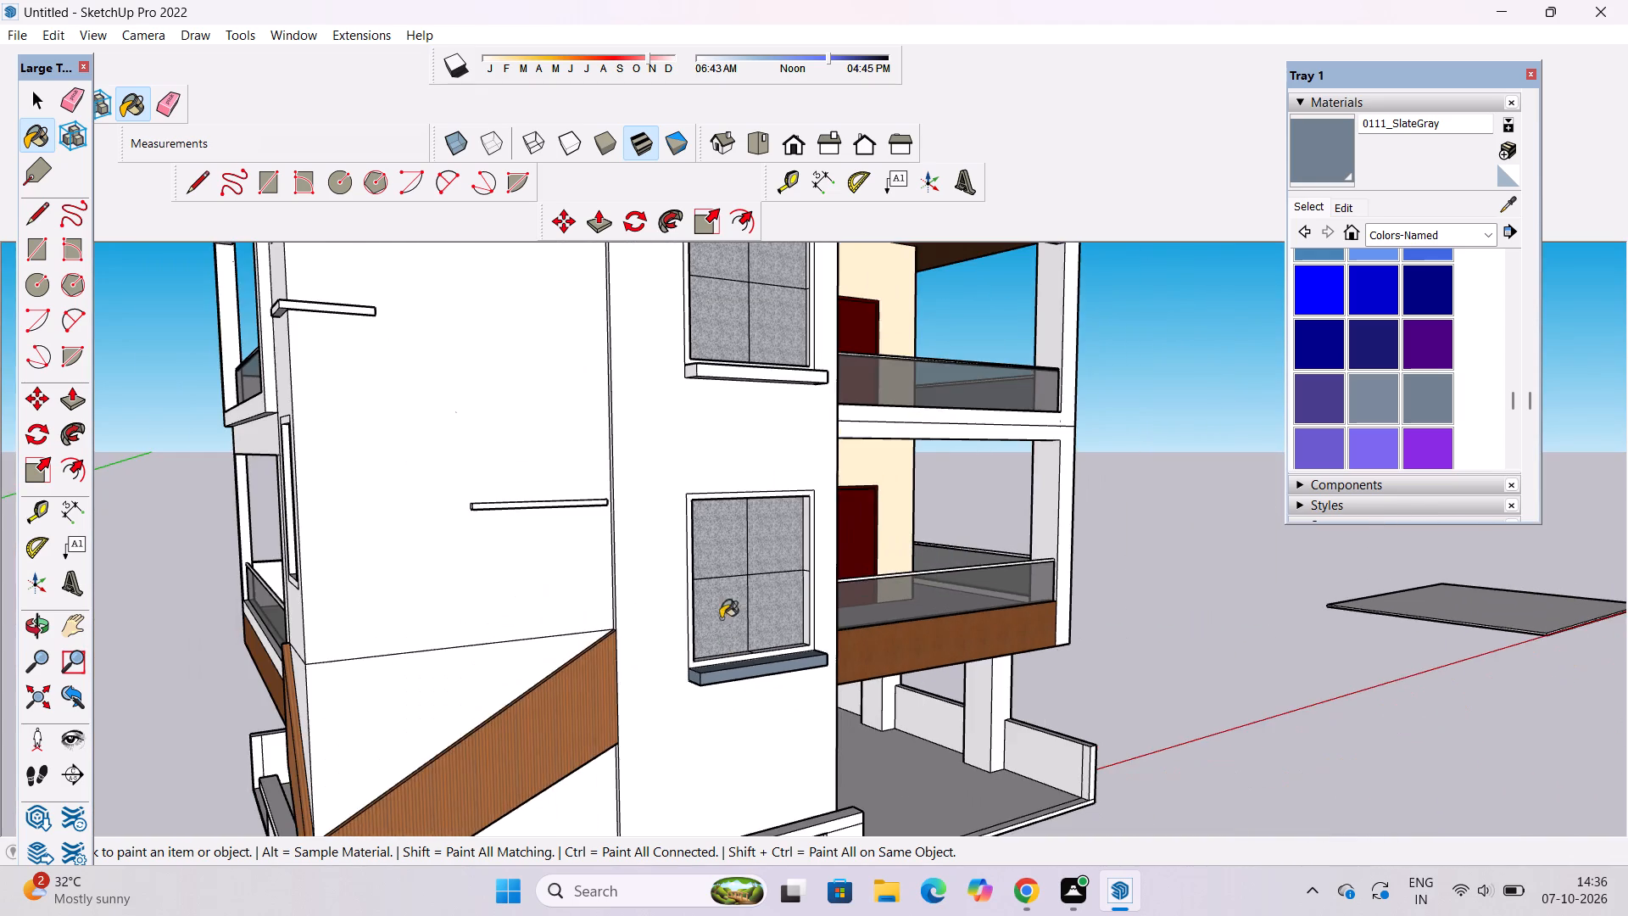
pyautogui.scroll(15, 745, 338)
pyautogui.click(678, 395)
pyautogui.click(602, 391)
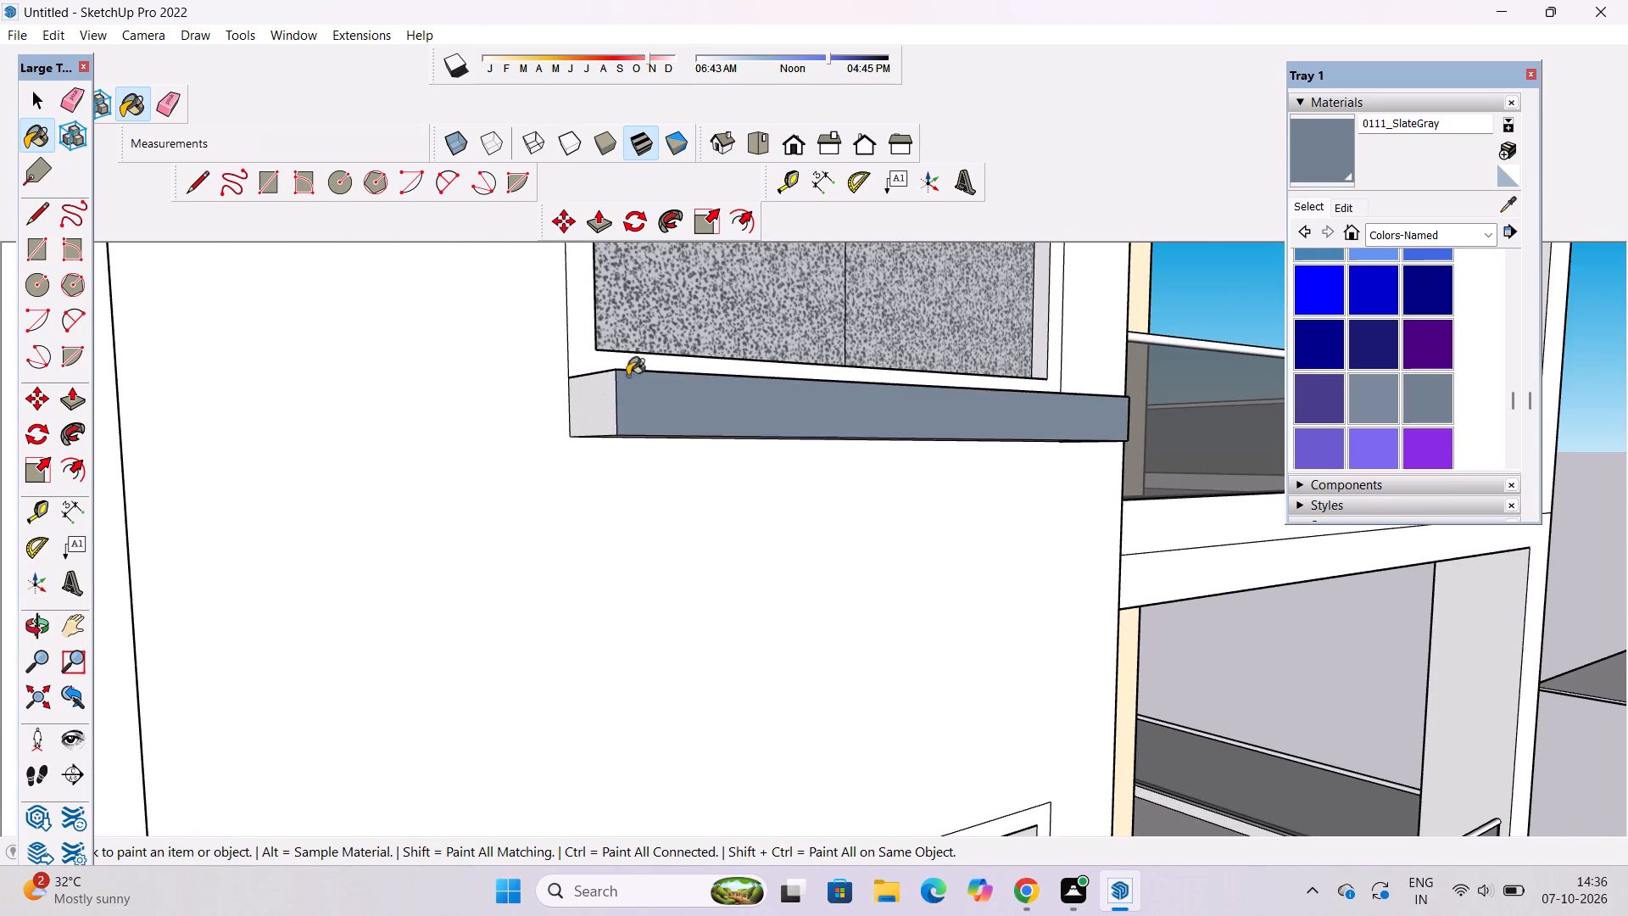
pyautogui.scroll(14, 723, 310)
pyautogui.click(783, 615)
pyautogui.scroll(-10, 744, 545)
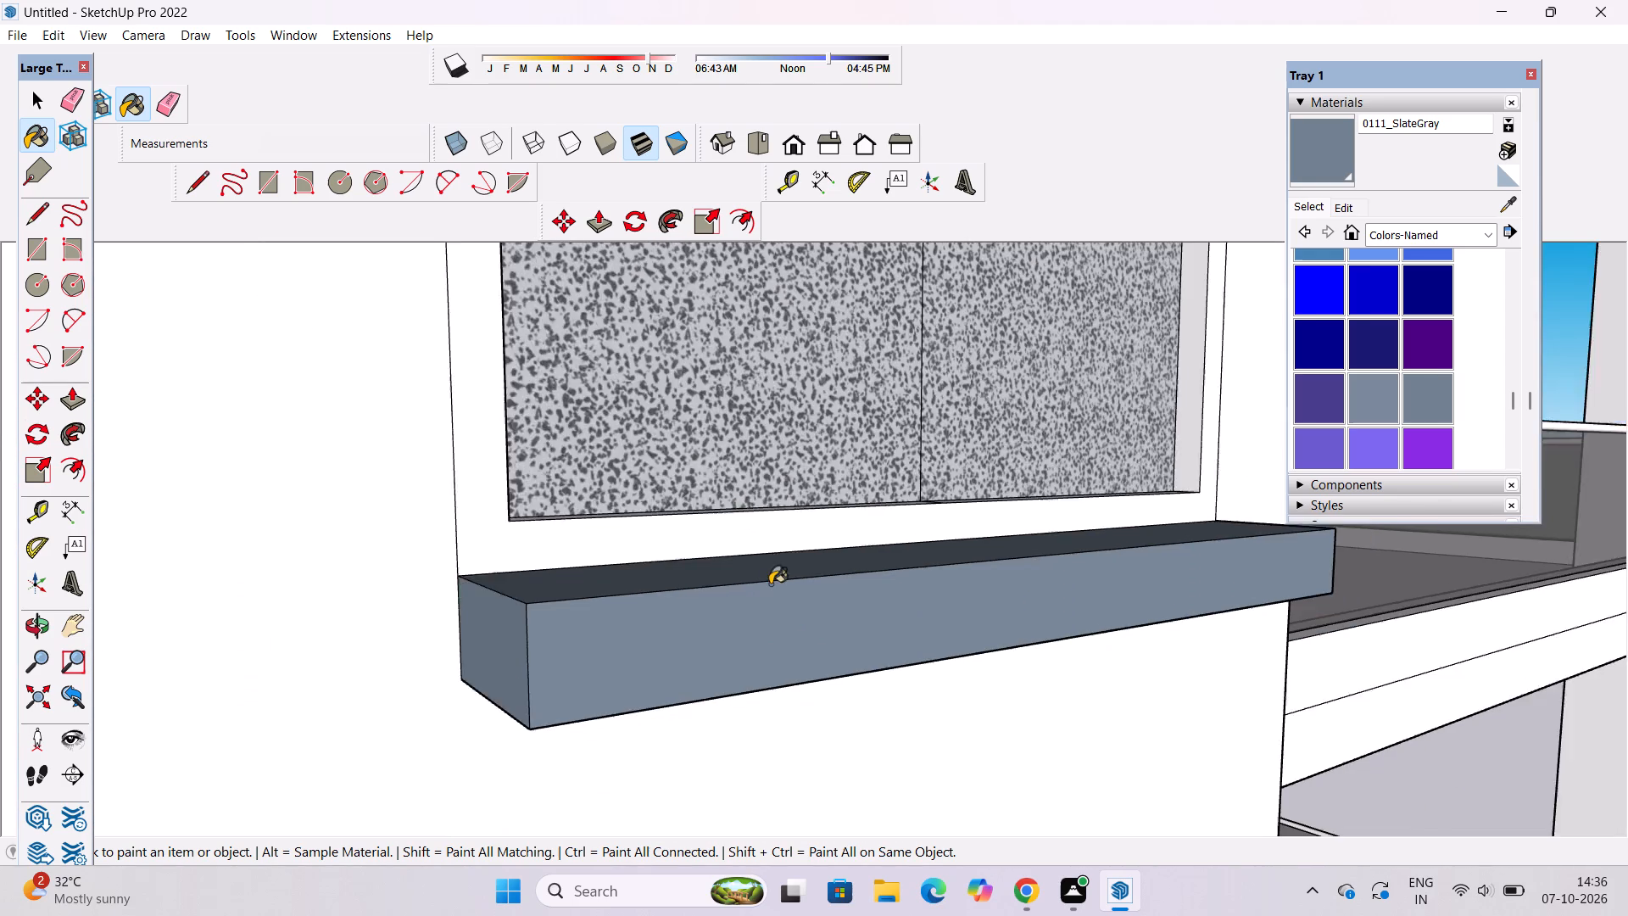
pyautogui.scroll(-20, 770, 584)
pyautogui.scroll(-9, 770, 584)
# Paint the front, top and end faces of the uppermost large window's sill SlateGray.
pyautogui.scroll(7, 768, 480)
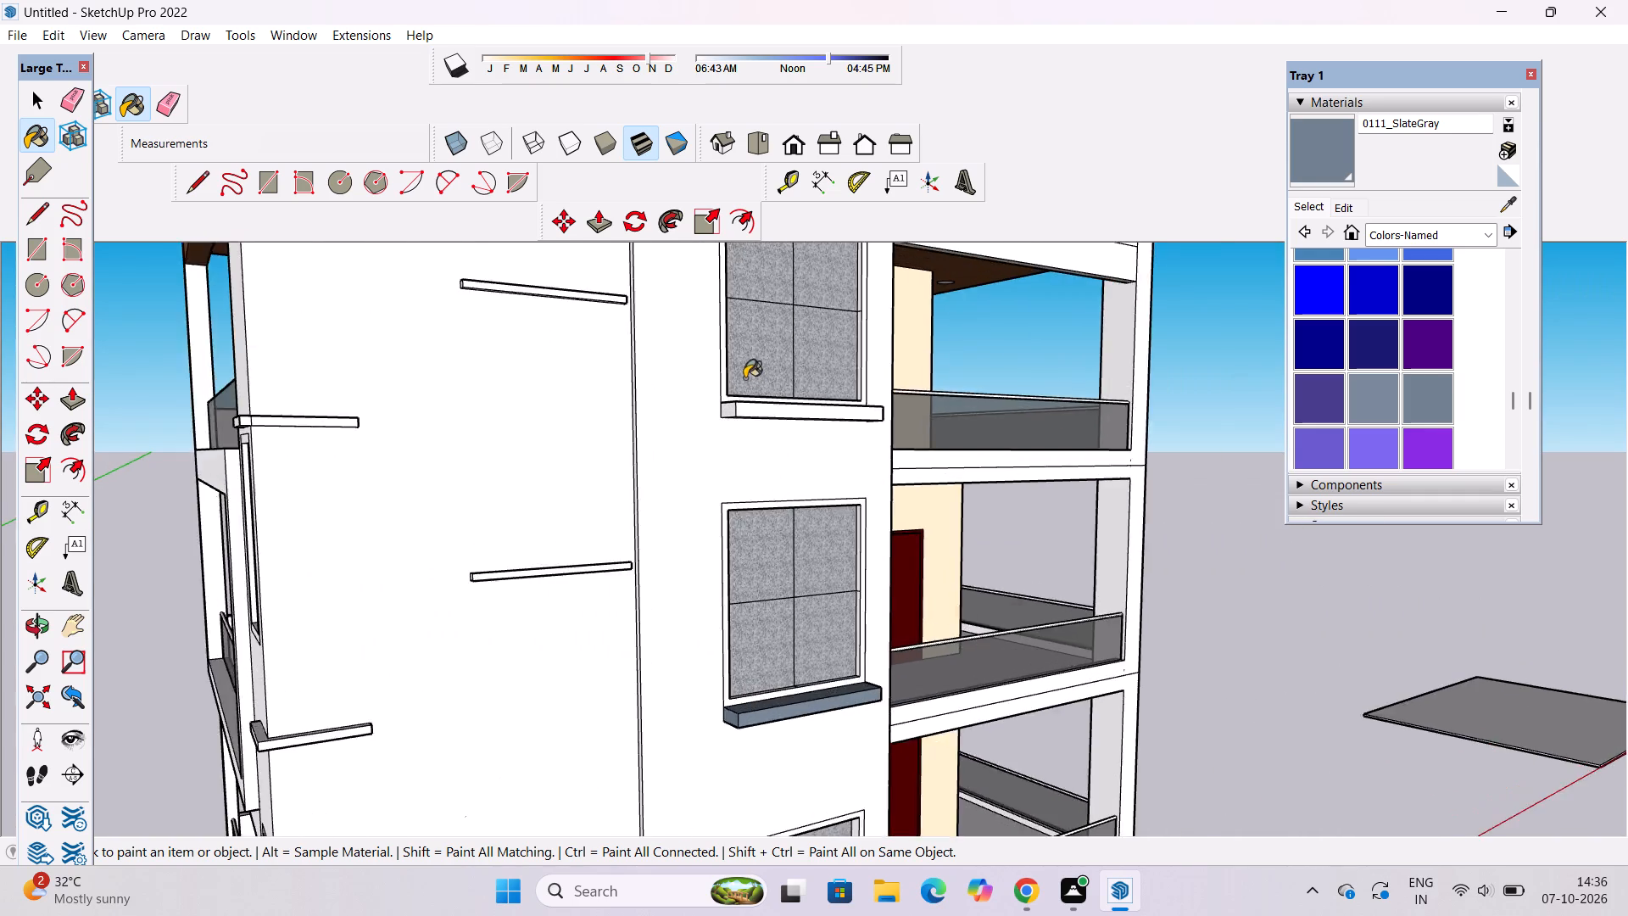
pyautogui.scroll(20, 744, 378)
pyautogui.scroll(6, 744, 378)
pyautogui.click(732, 602)
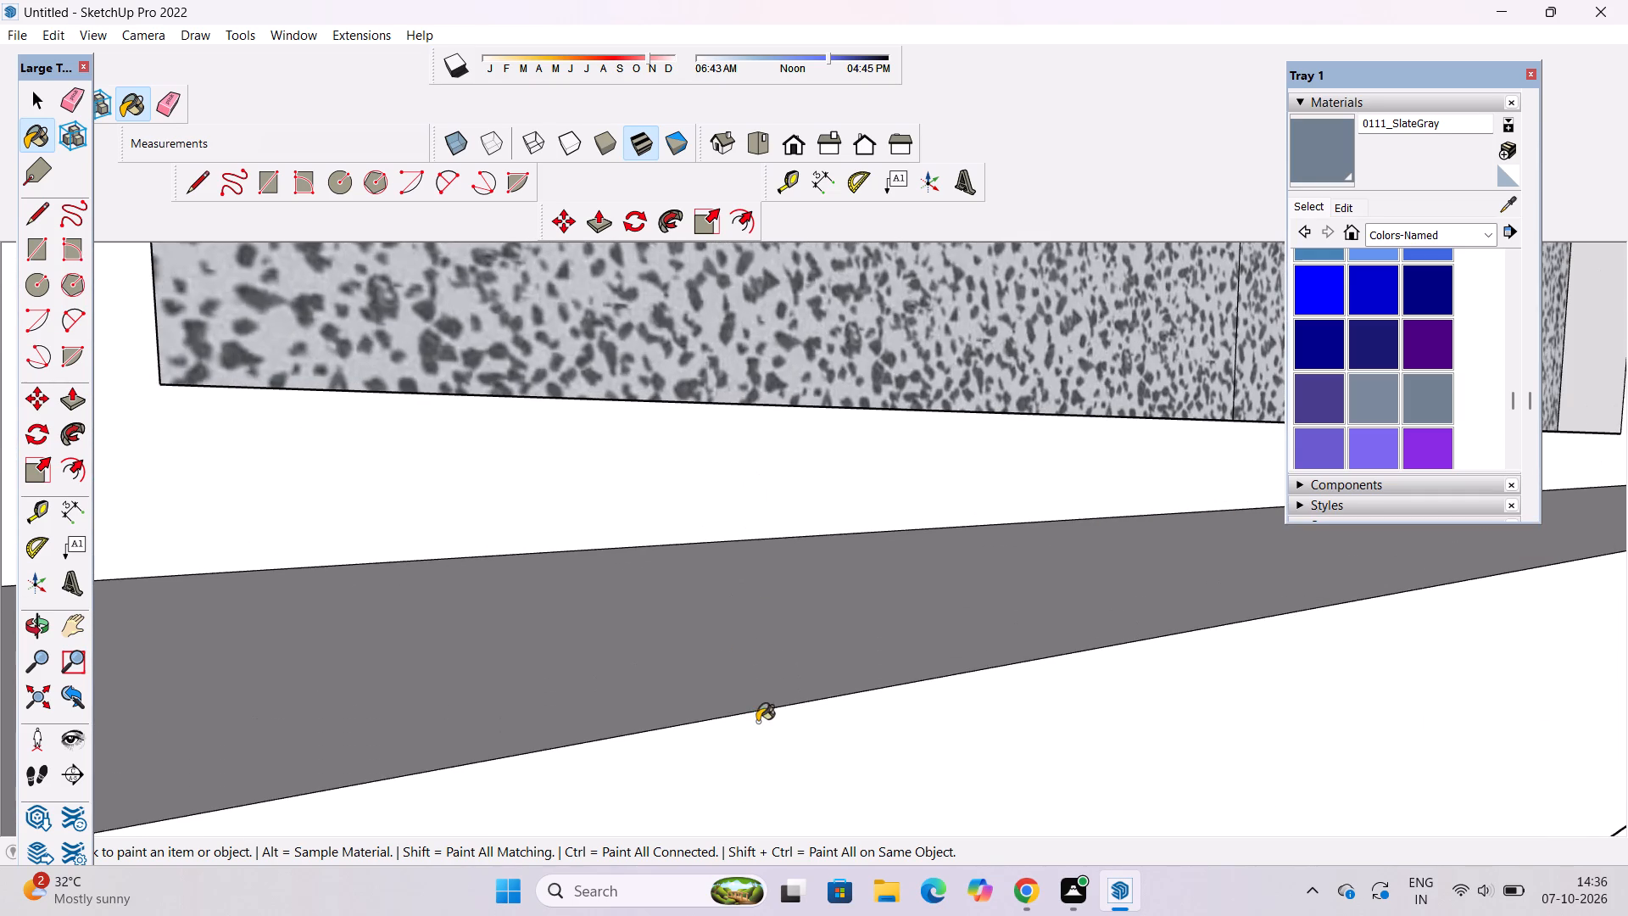
pyautogui.click(759, 725)
pyautogui.scroll(-6, 872, 529)
pyautogui.click(577, 659)
pyautogui.scroll(-16, 737, 546)
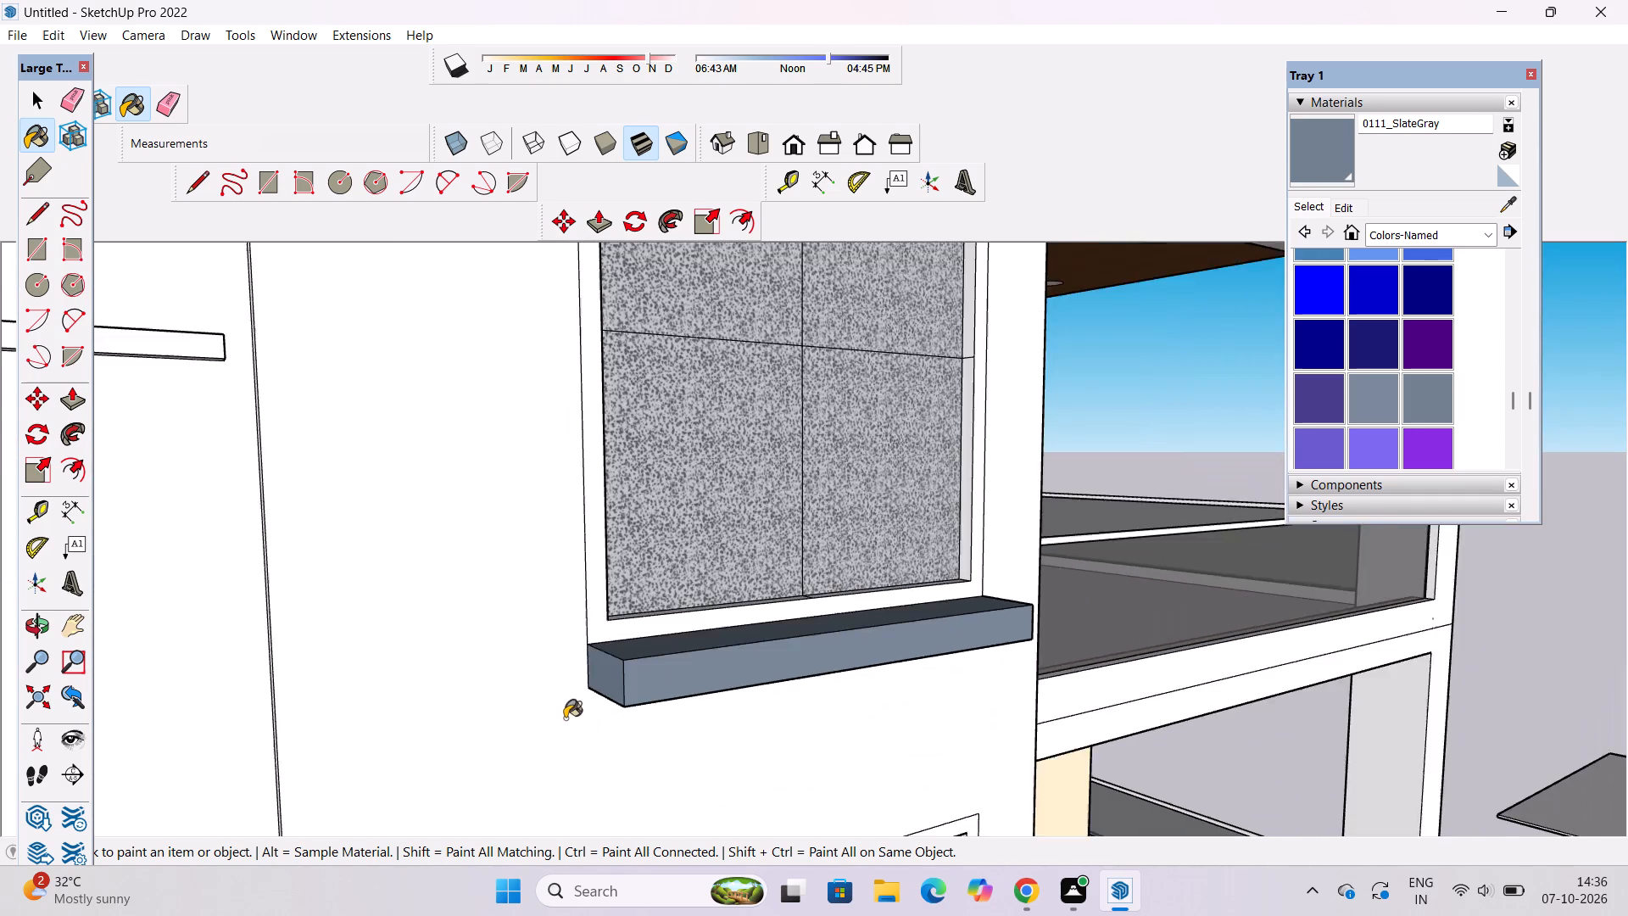
pyautogui.scroll(-13, 565, 718)
pyautogui.scroll(-8, 796, 423)
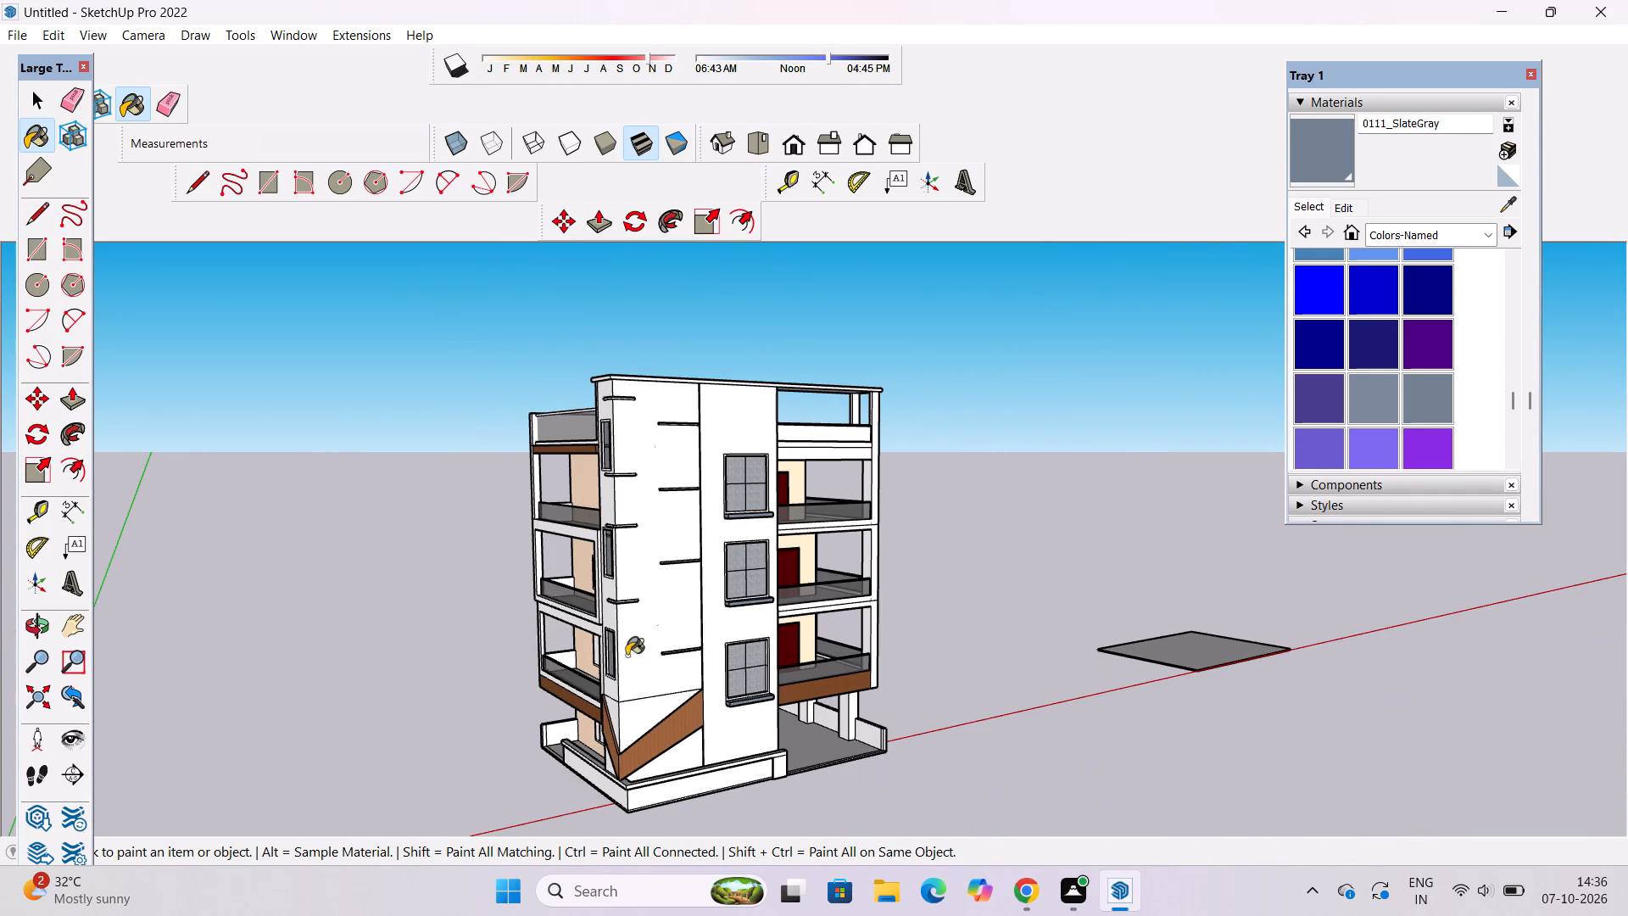
# Paint the outer corner column of the top-storey balcony SlateGray.
pyautogui.scroll(8, 499, 455)
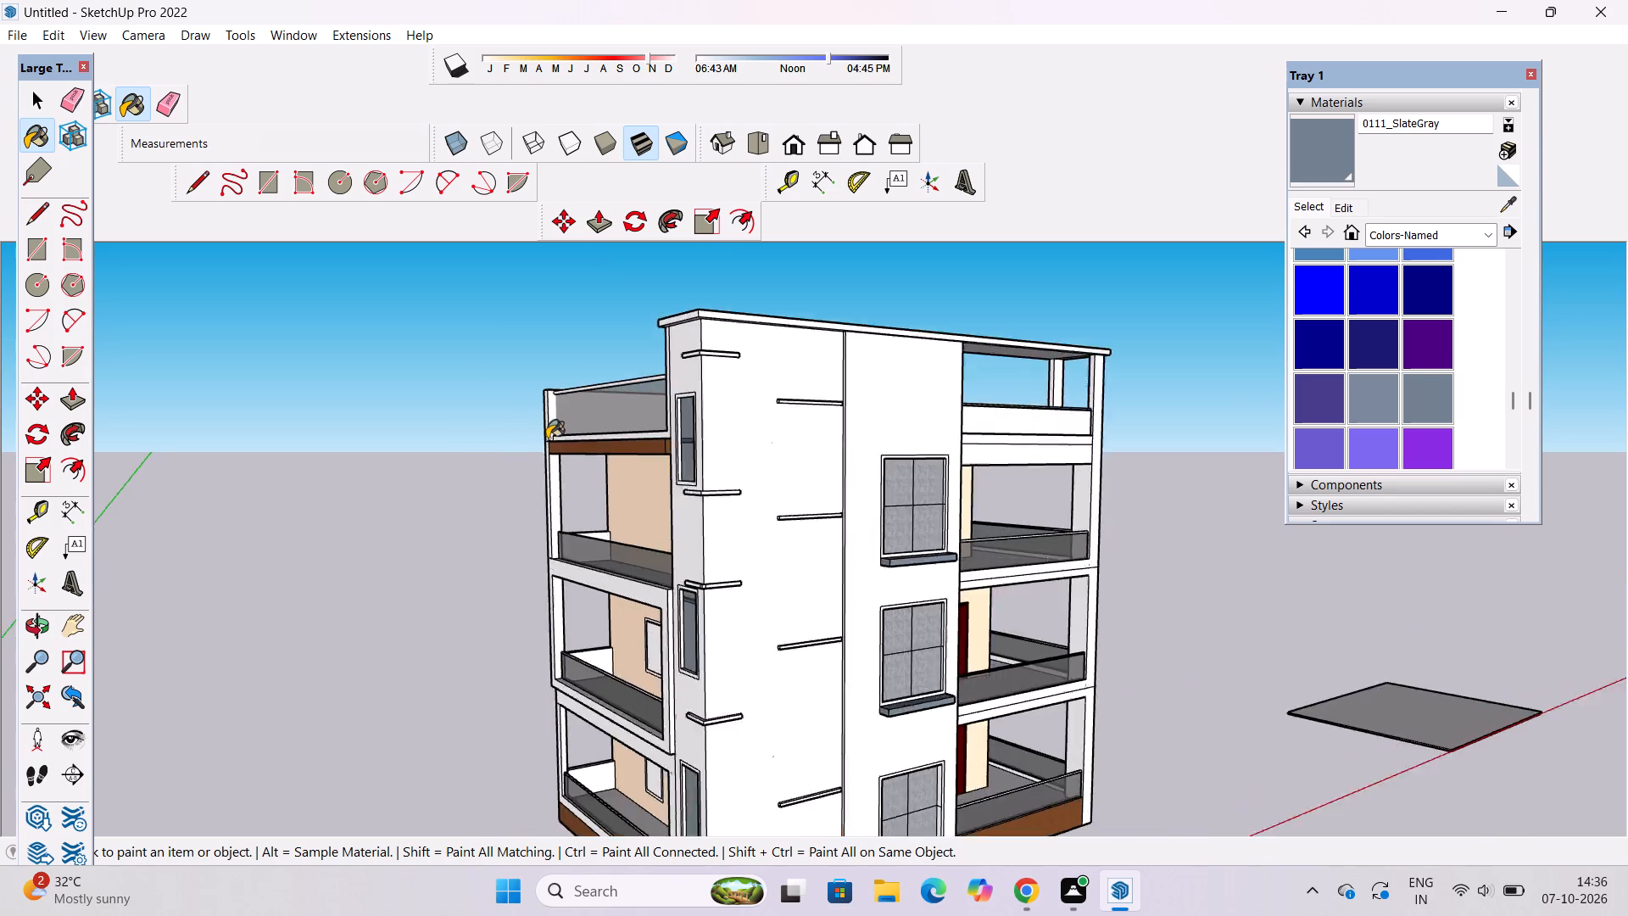
pyautogui.scroll(14, 547, 438)
pyautogui.click(549, 414)
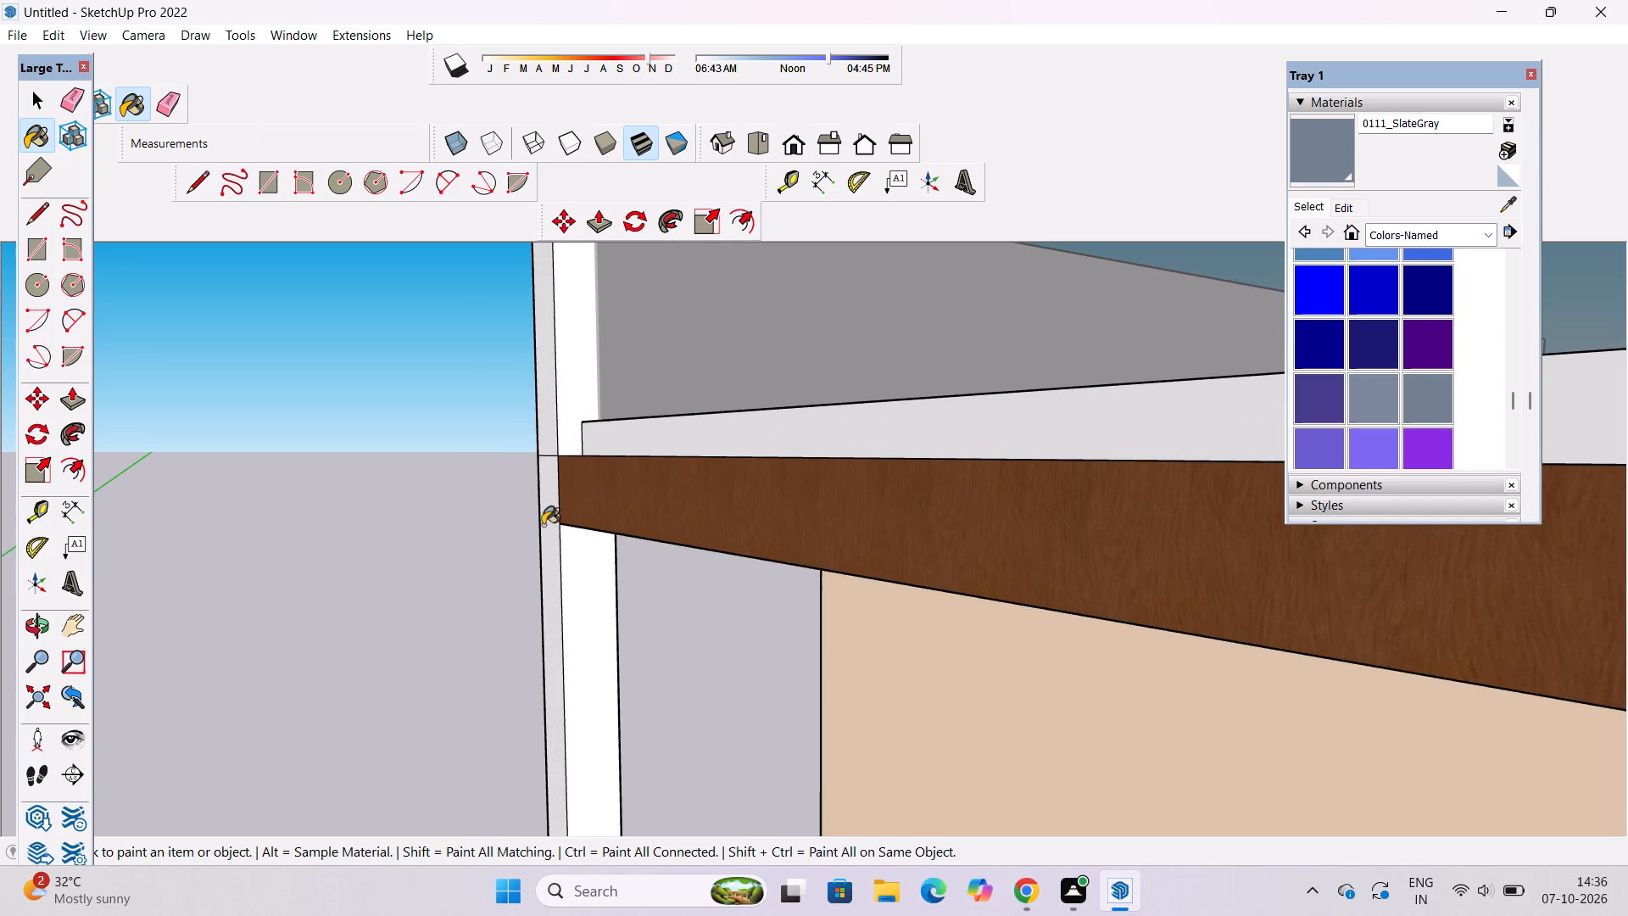
pyautogui.click(542, 532)
pyautogui.click(577, 610)
pyautogui.scroll(-16, 554, 444)
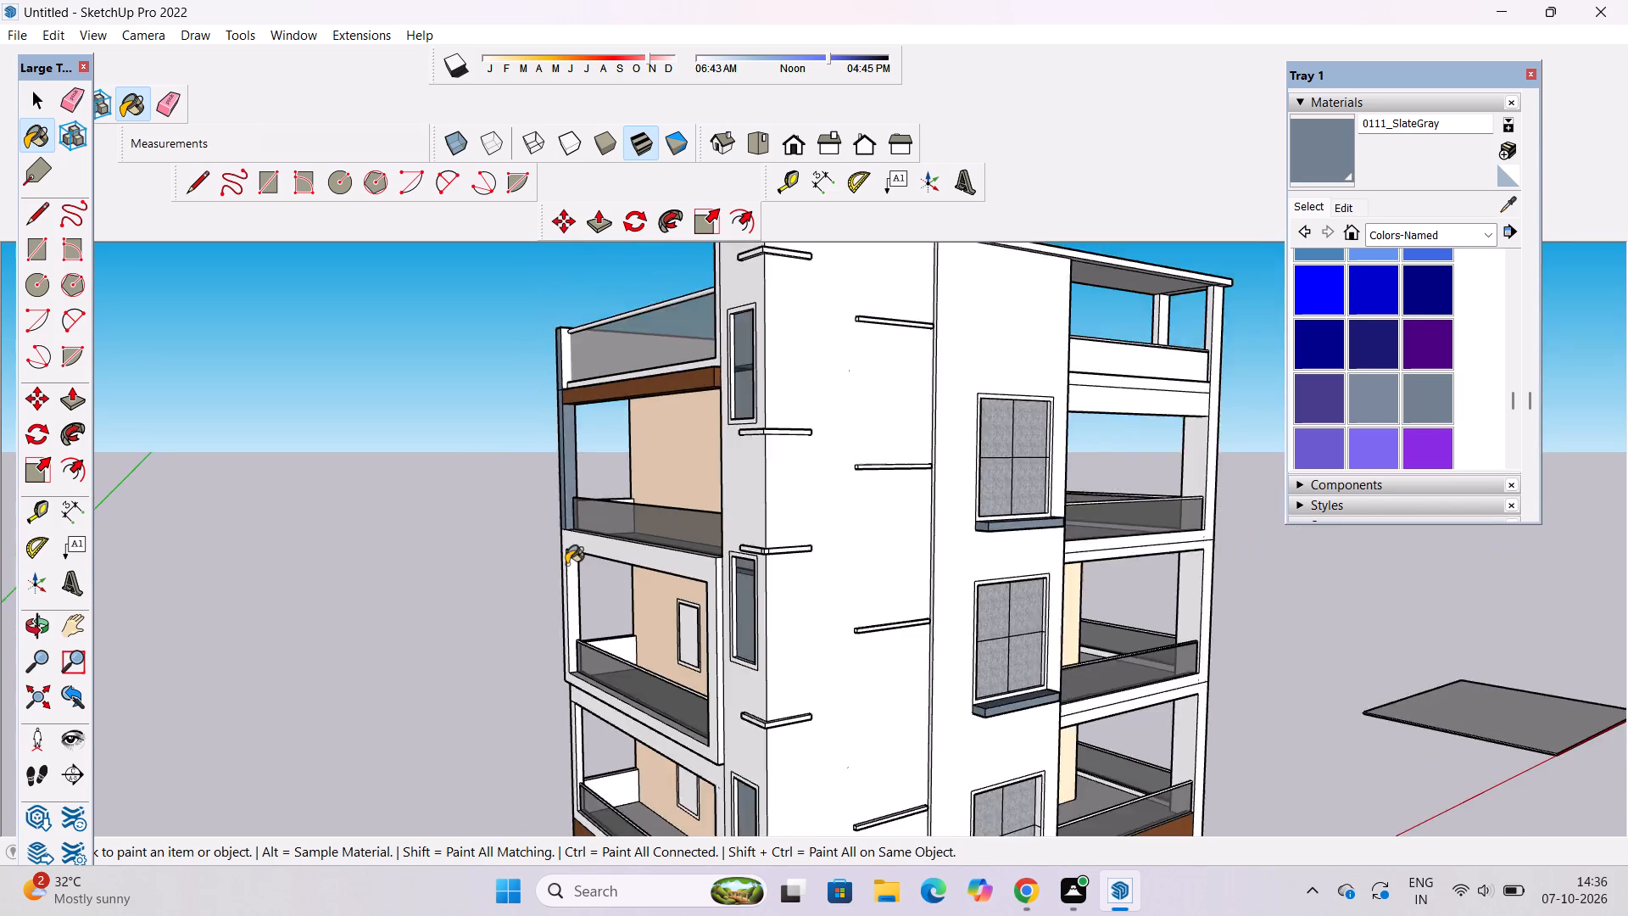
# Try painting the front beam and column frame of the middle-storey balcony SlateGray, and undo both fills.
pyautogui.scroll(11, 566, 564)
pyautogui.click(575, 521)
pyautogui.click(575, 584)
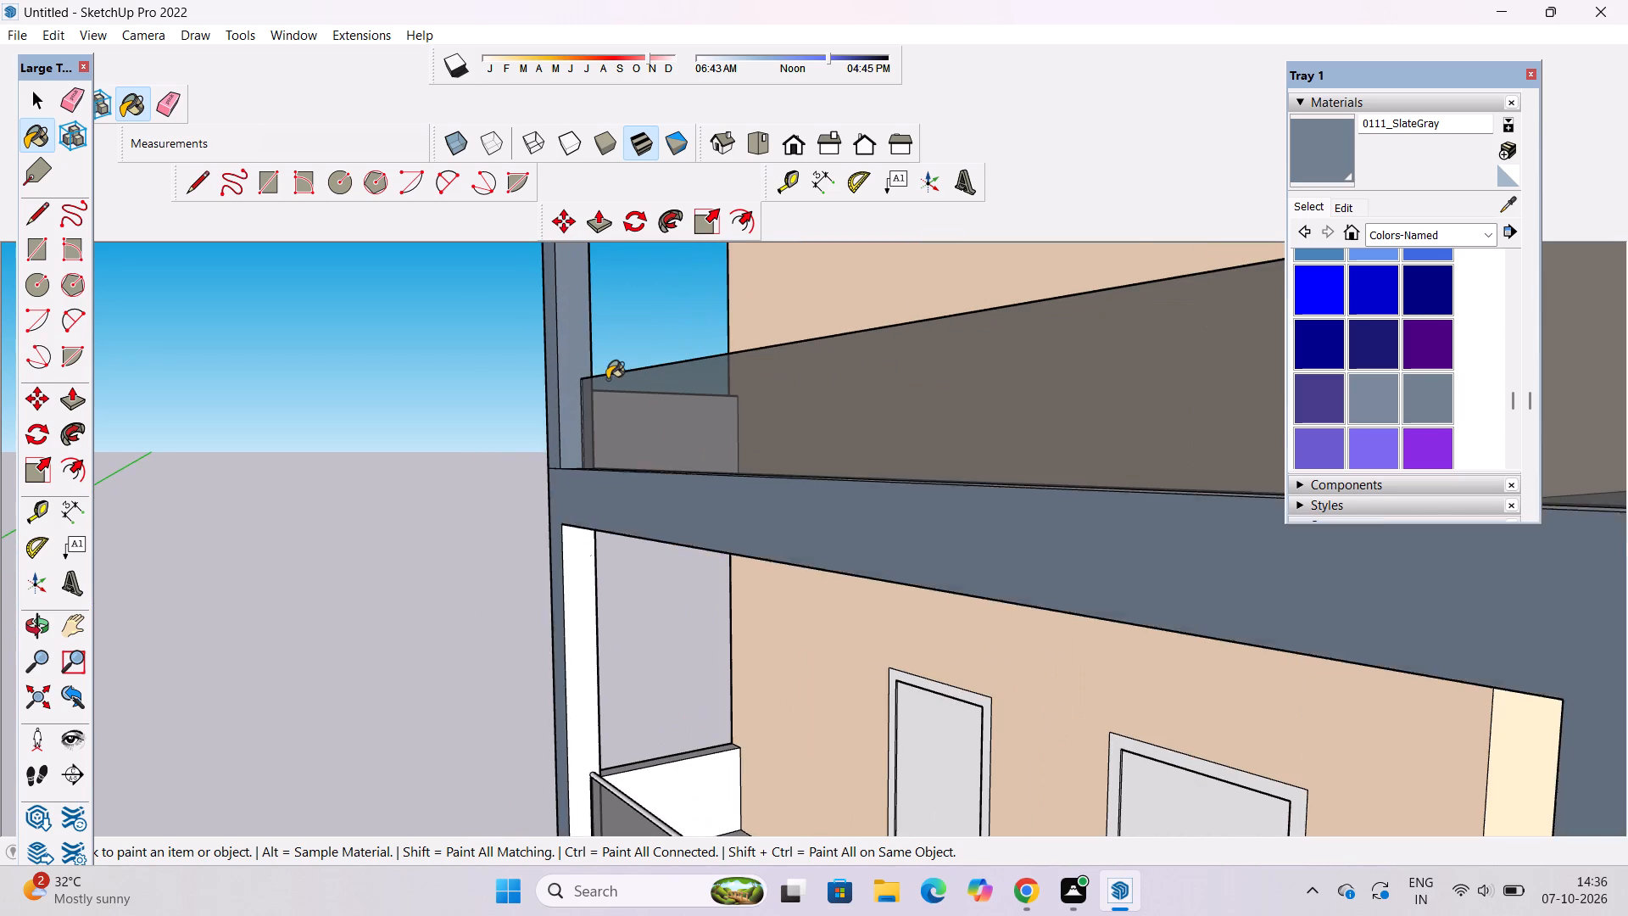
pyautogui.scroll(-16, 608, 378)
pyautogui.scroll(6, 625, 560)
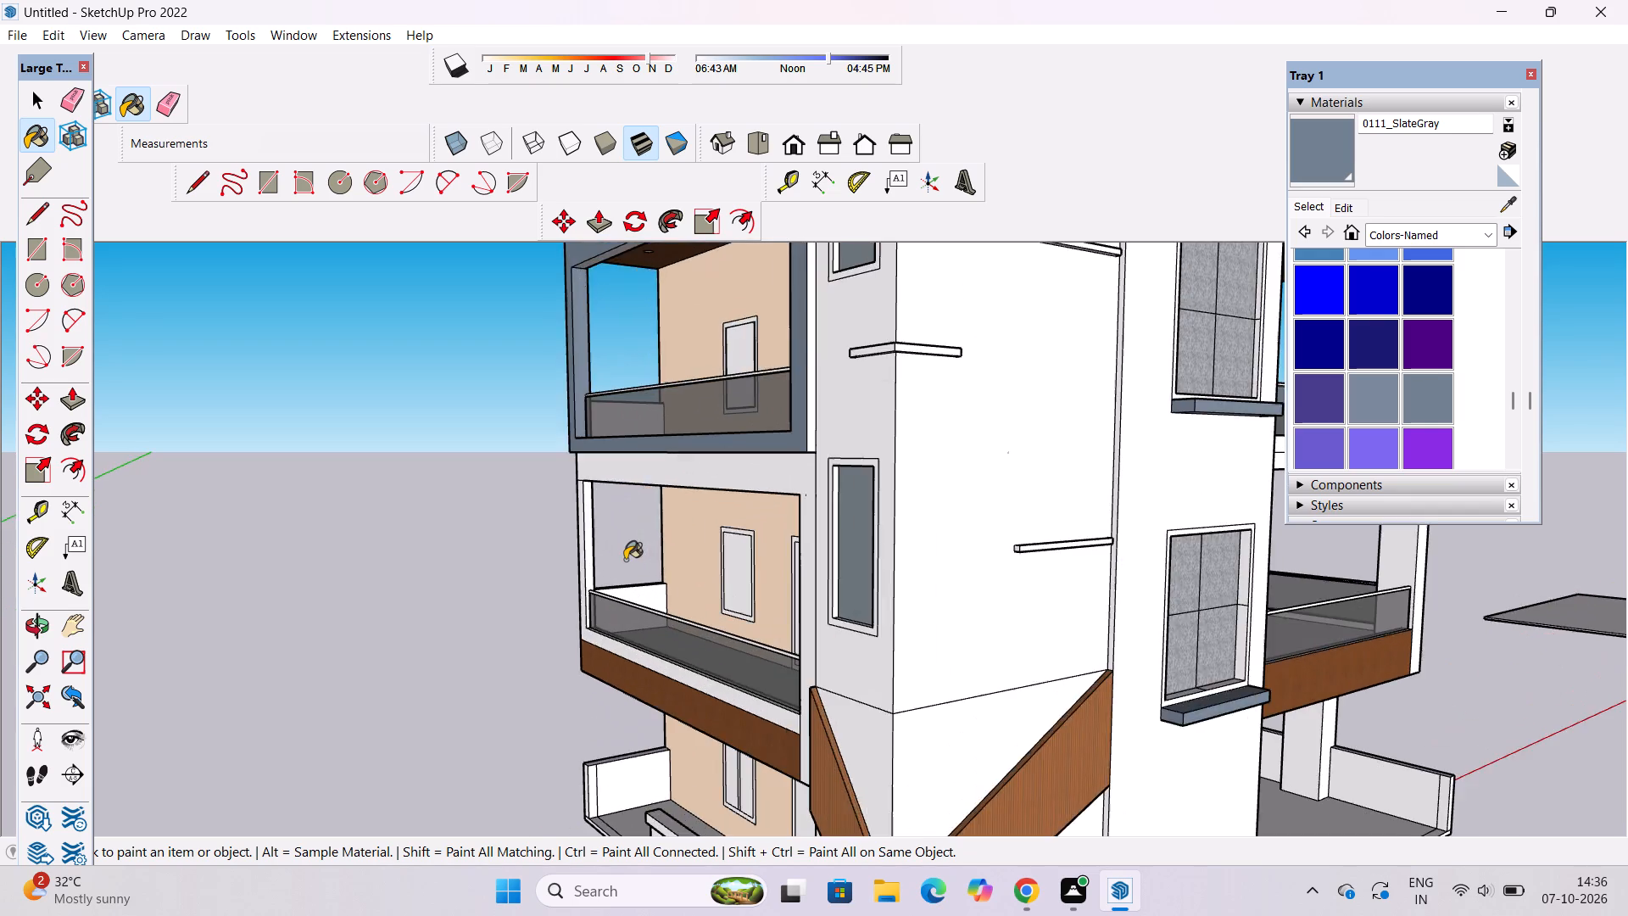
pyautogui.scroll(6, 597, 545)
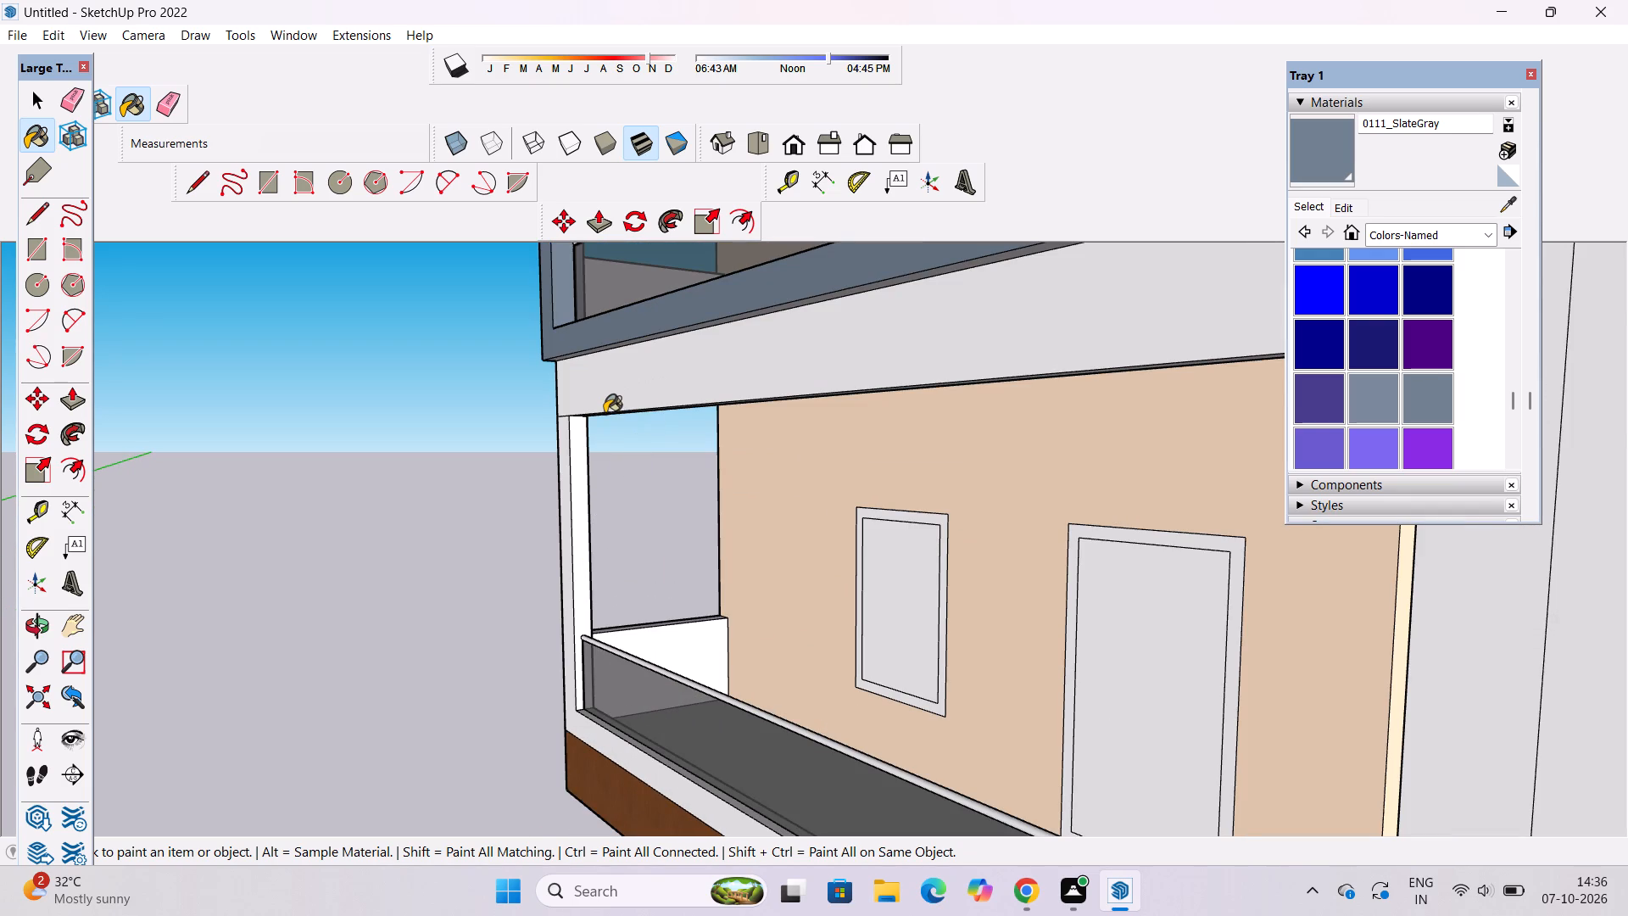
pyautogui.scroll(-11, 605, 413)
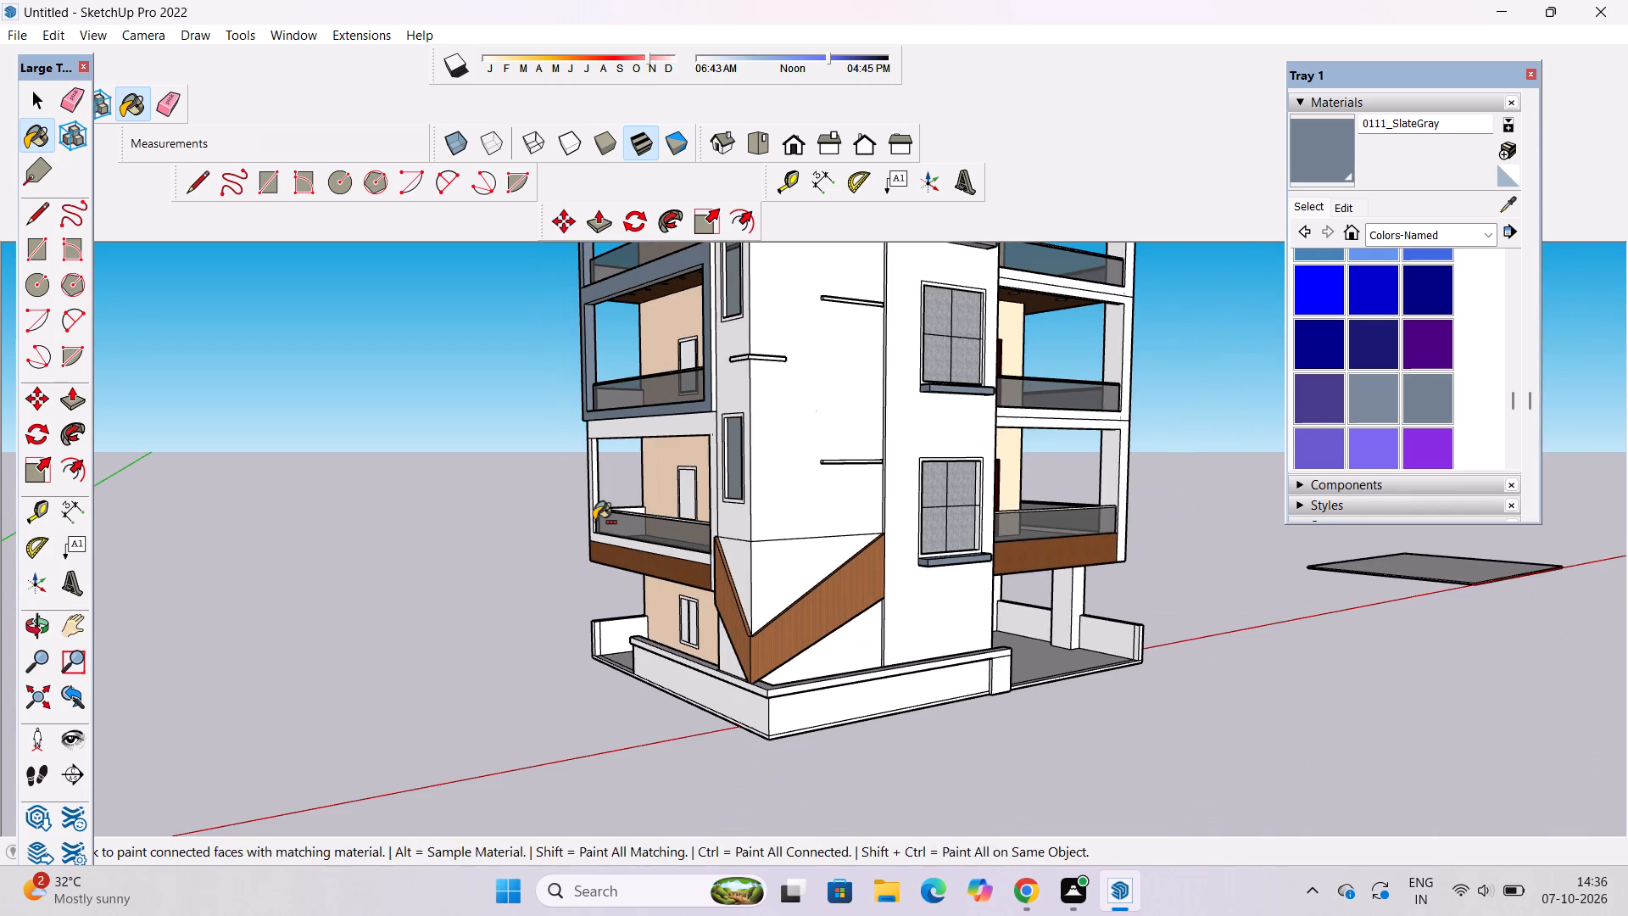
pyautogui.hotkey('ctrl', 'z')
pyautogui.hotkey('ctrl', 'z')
# Paint the front beam and the column frame faces of the lowest balcony SlateGray.
pyautogui.scroll(10, 610, 440)
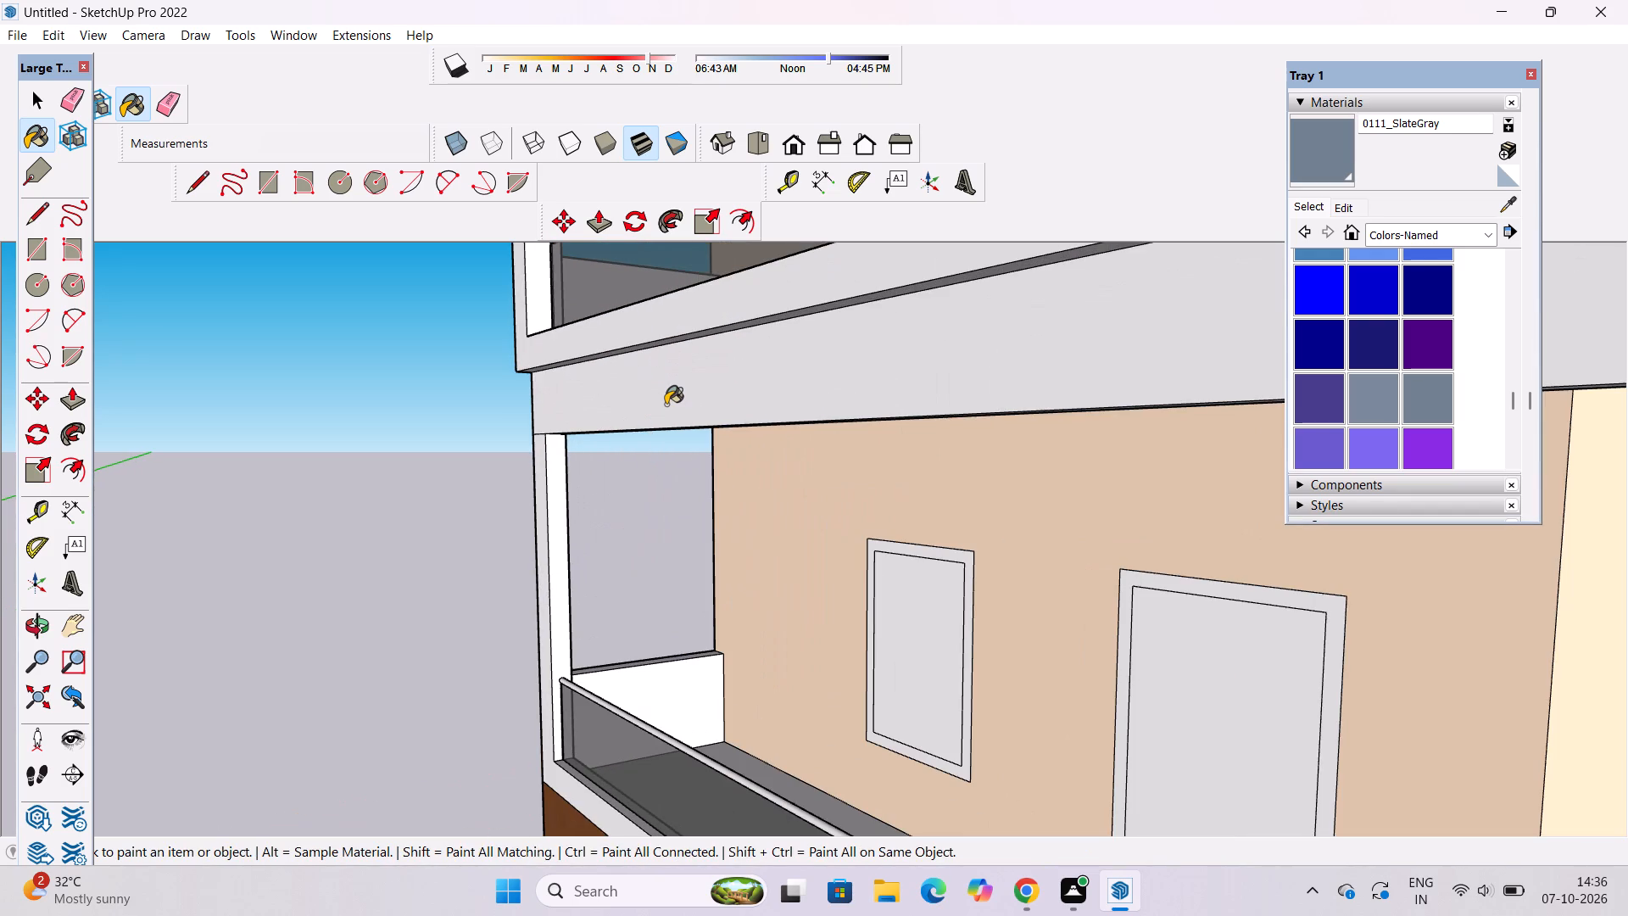
pyautogui.click(666, 405)
pyautogui.scroll(-4, 633, 405)
pyautogui.scroll(8, 579, 505)
pyautogui.click(573, 476)
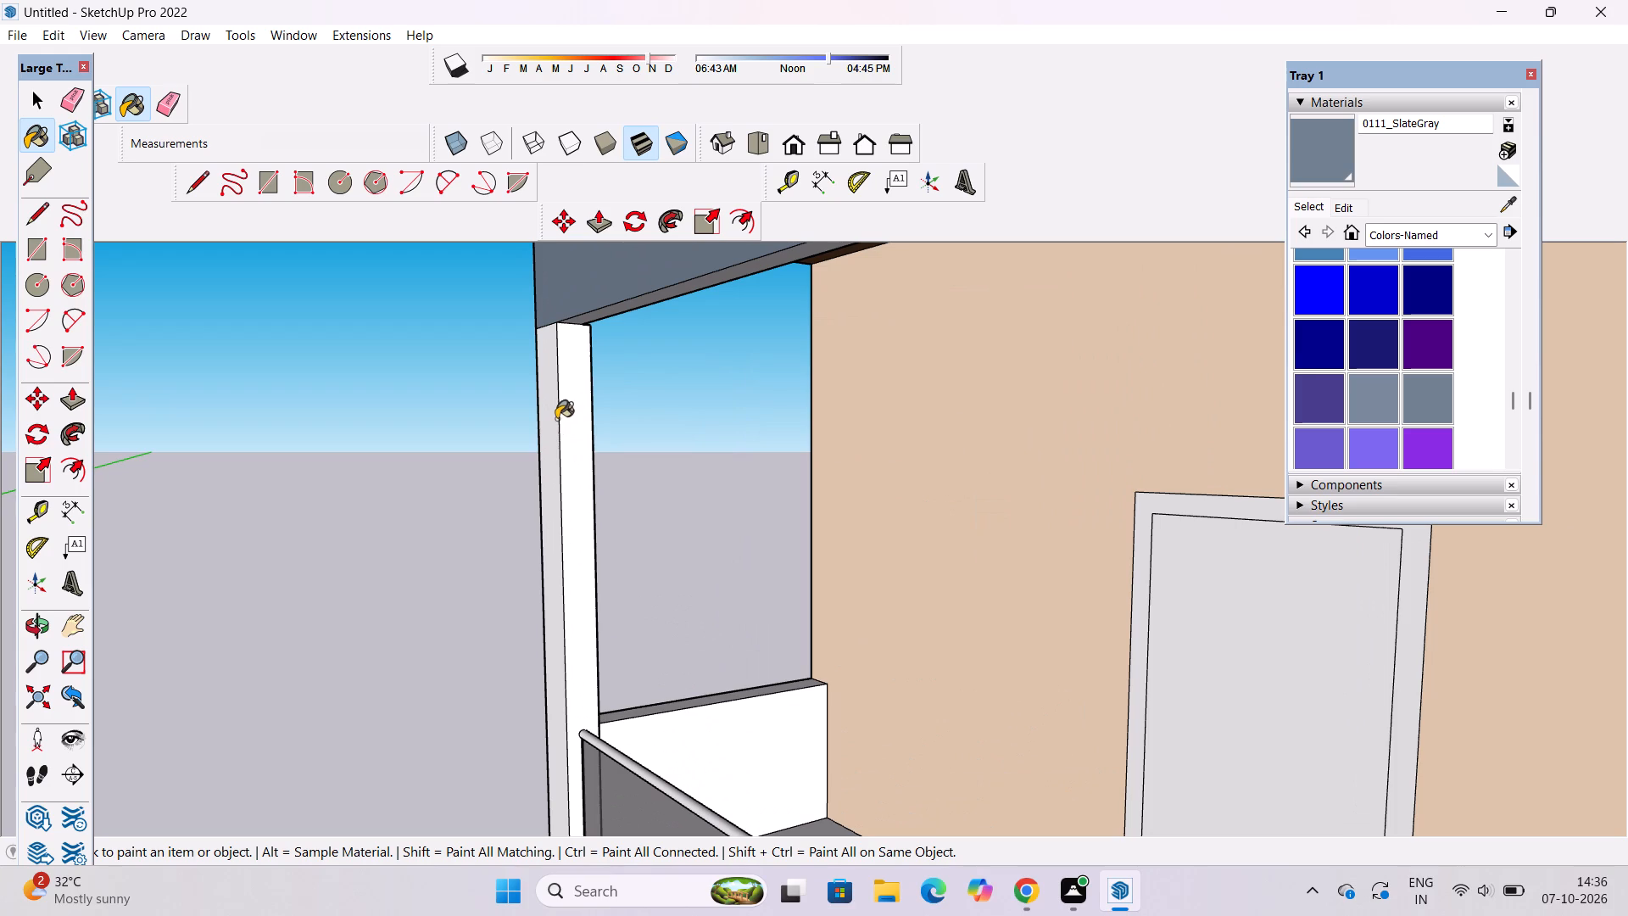
pyautogui.click(552, 411)
pyautogui.scroll(-1, 544, 411)
pyautogui.click(666, 304)
pyautogui.scroll(-4, 569, 430)
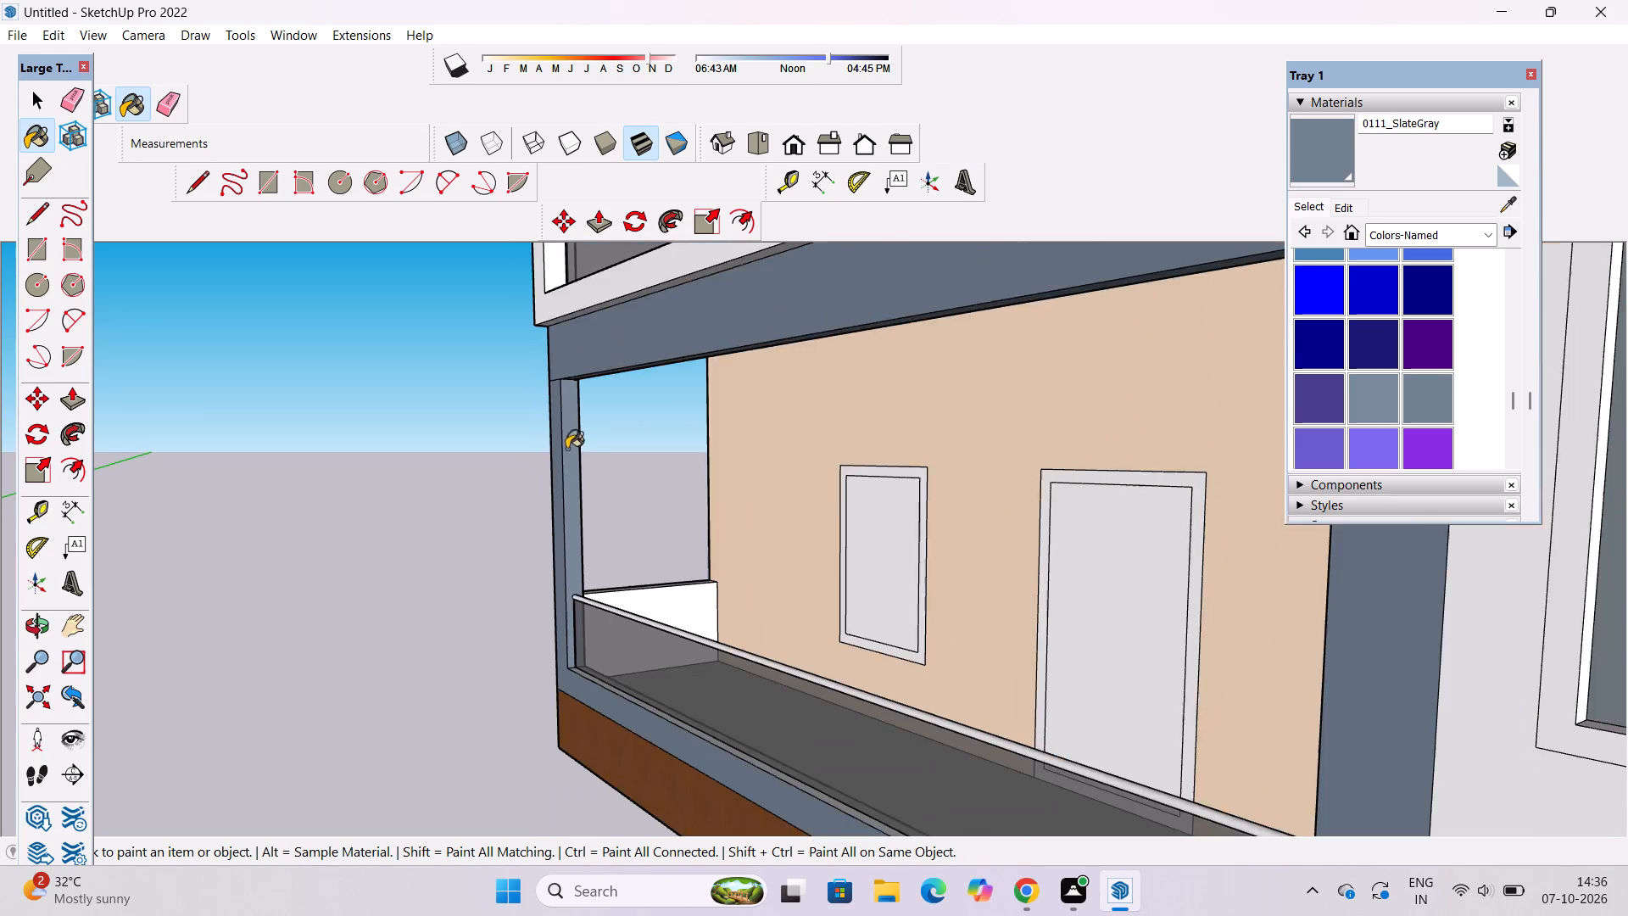
pyautogui.scroll(-7, 566, 449)
pyautogui.scroll(-4, 839, 434)
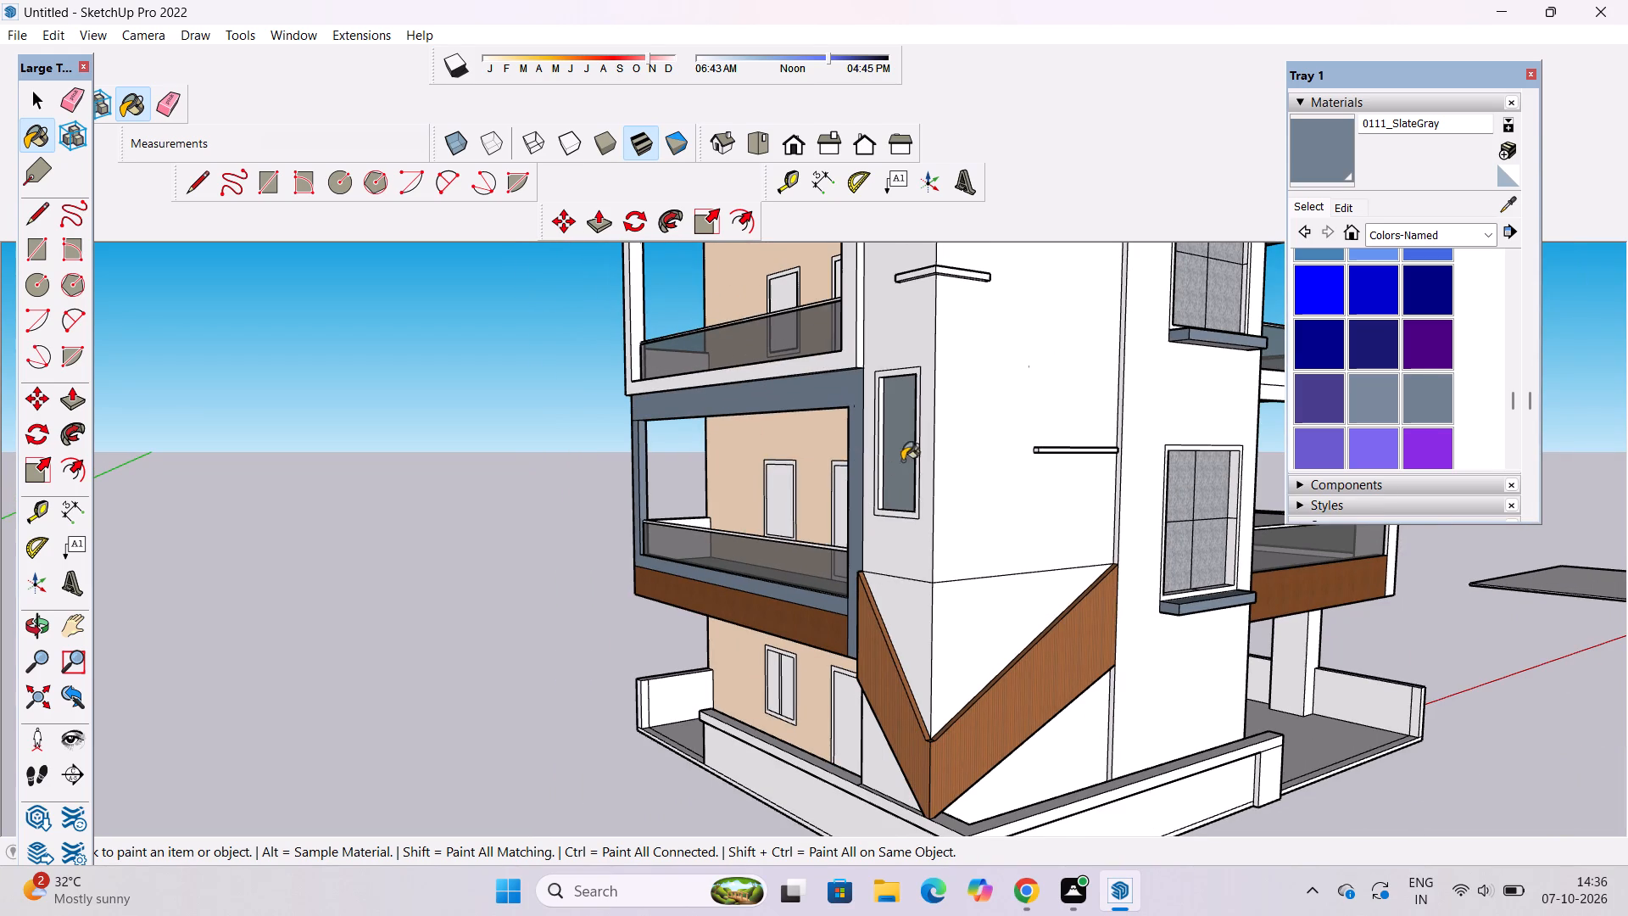
# Paint the frame face and the adjoining side and top reveals of the narrow window beside the lowest balcony SlateGray.
pyautogui.scroll(4, 920, 482)
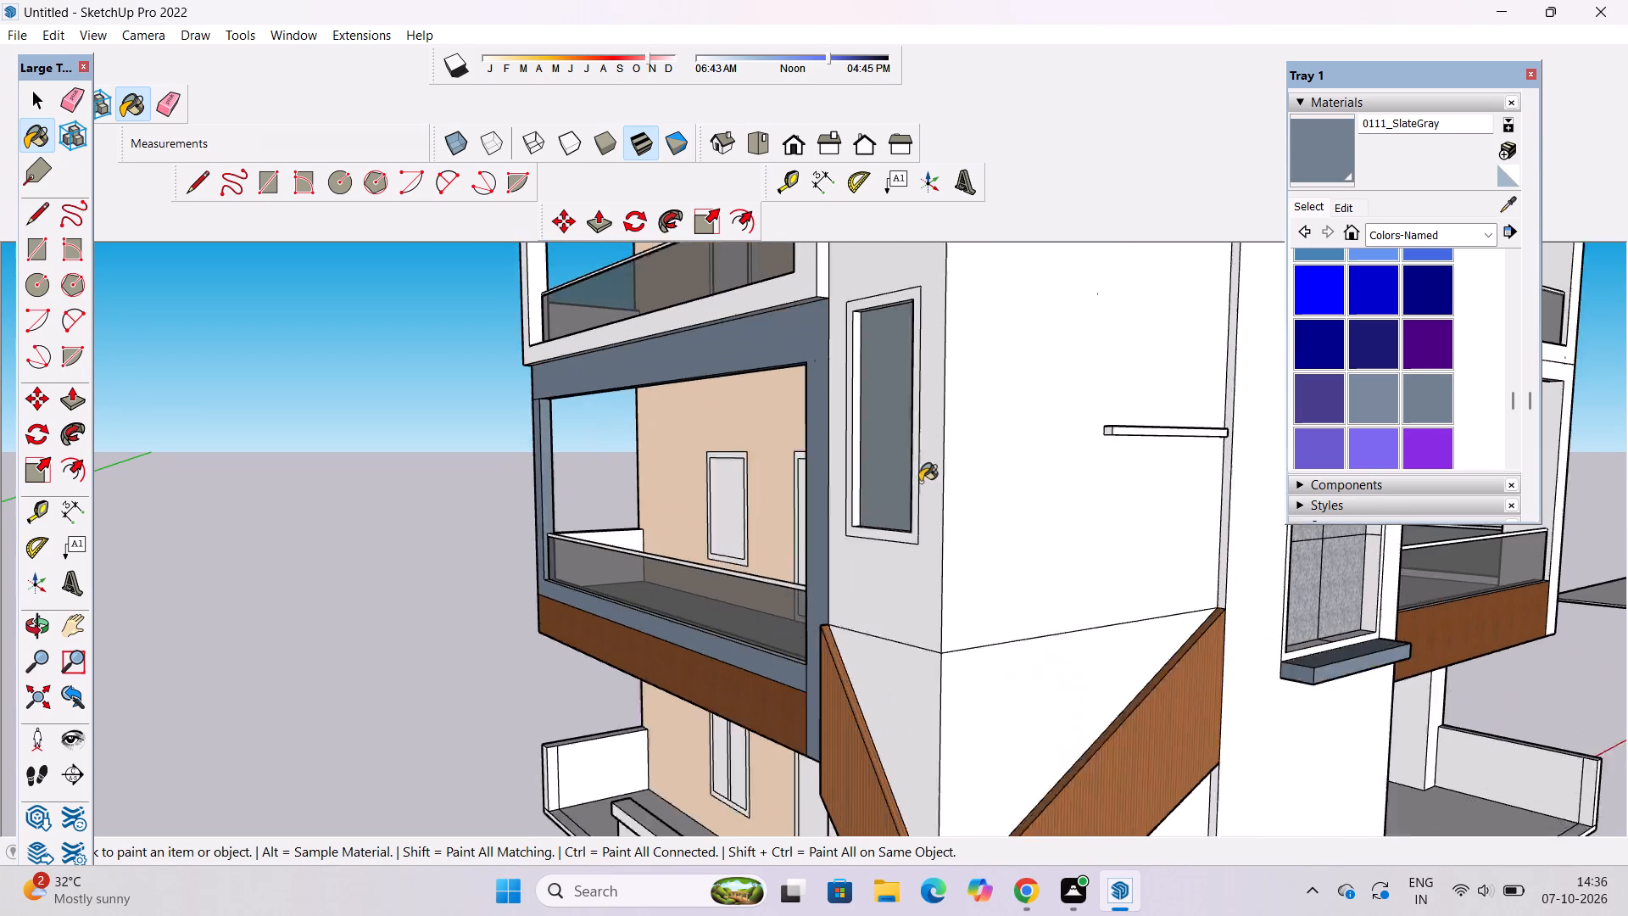
pyautogui.scroll(7, 920, 482)
pyautogui.scroll(-5, 856, 527)
pyautogui.scroll(9, 871, 416)
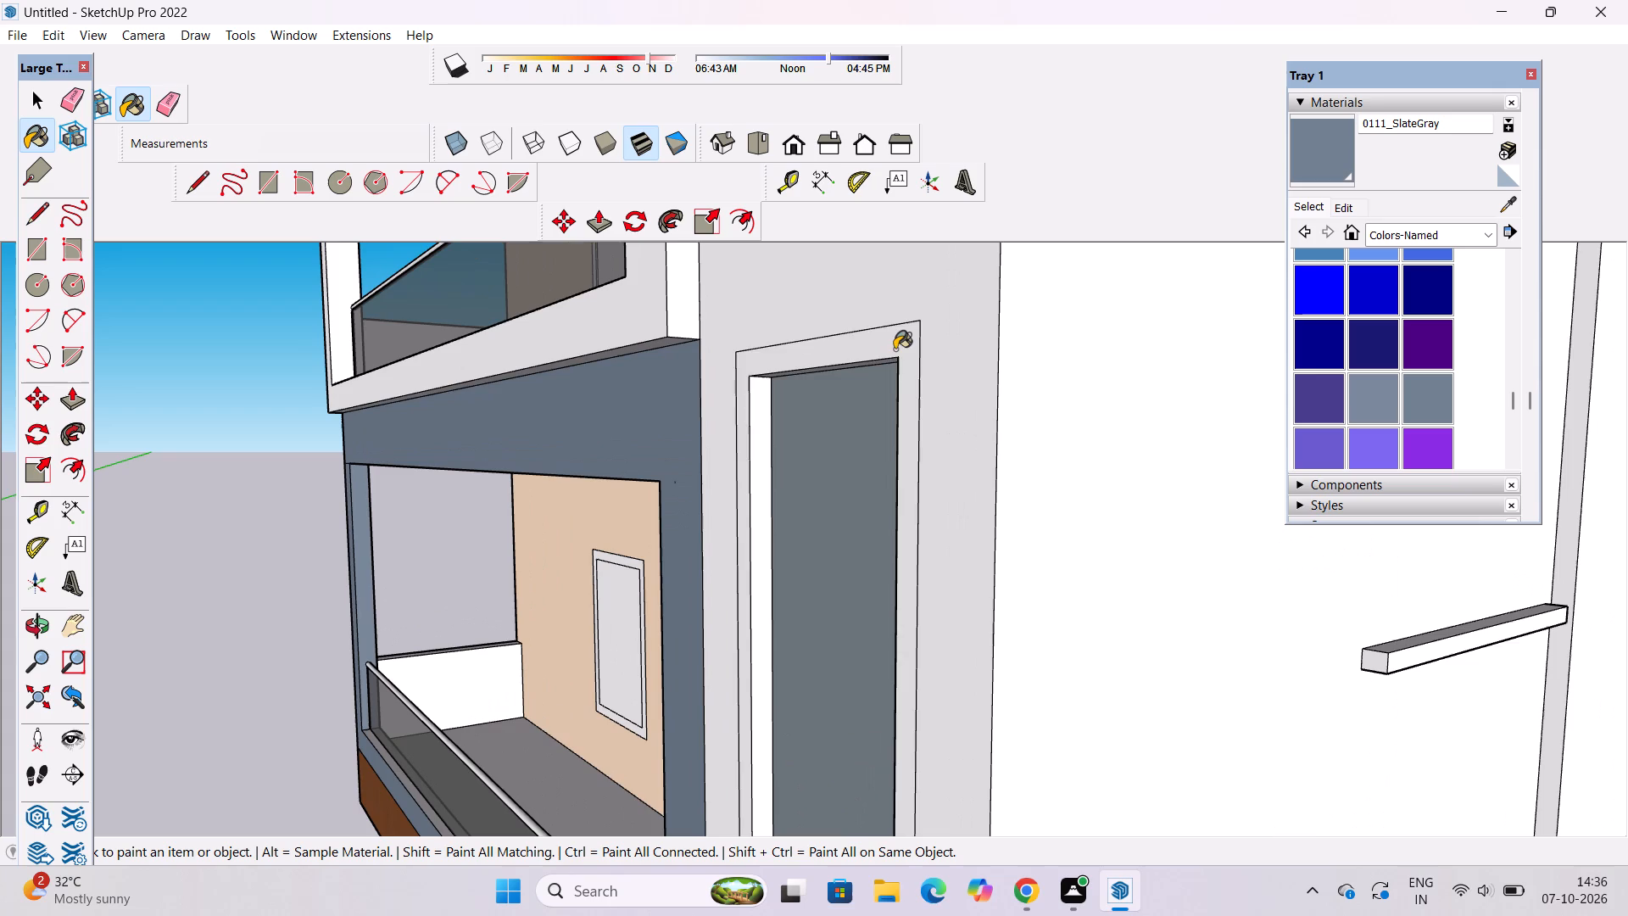
pyautogui.click(895, 349)
pyautogui.scroll(4, 791, 412)
pyautogui.scroll(9, 726, 446)
pyautogui.moveTo(754, 442); pyautogui.dragTo(754, 460)
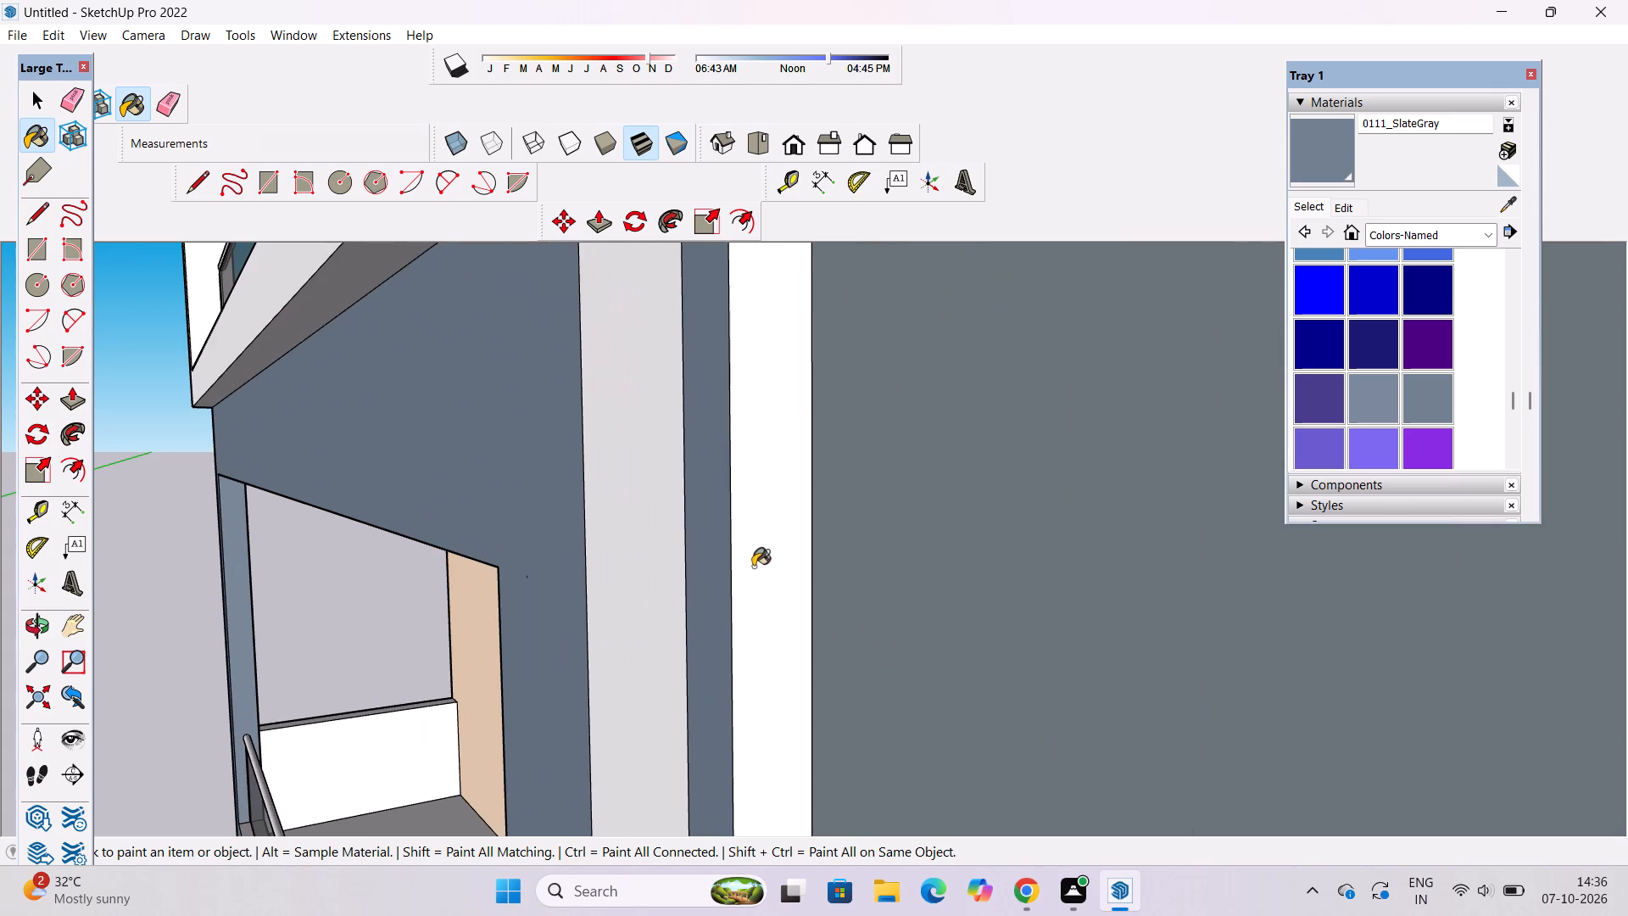
pyautogui.scroll(-6, 752, 593)
pyautogui.scroll(10, 904, 393)
pyautogui.click(945, 374)
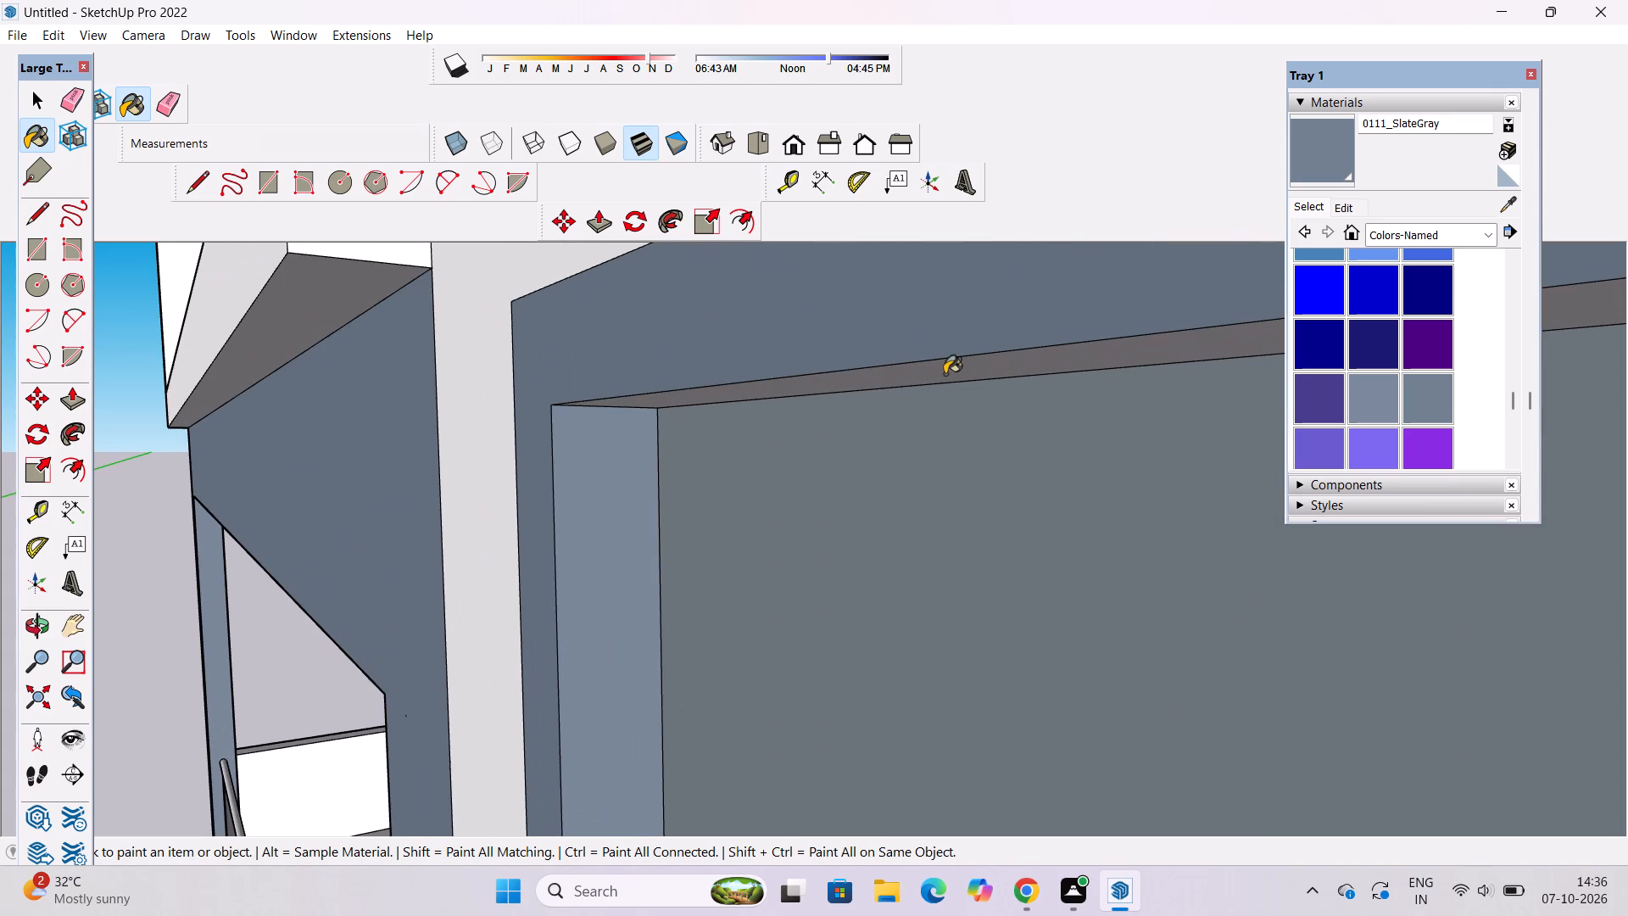
# Paint the bottom reveal and the remaining side reveal of that narrow window SlateGray.
pyautogui.scroll(-20, 694, 441)
pyautogui.scroll(-5, 694, 441)
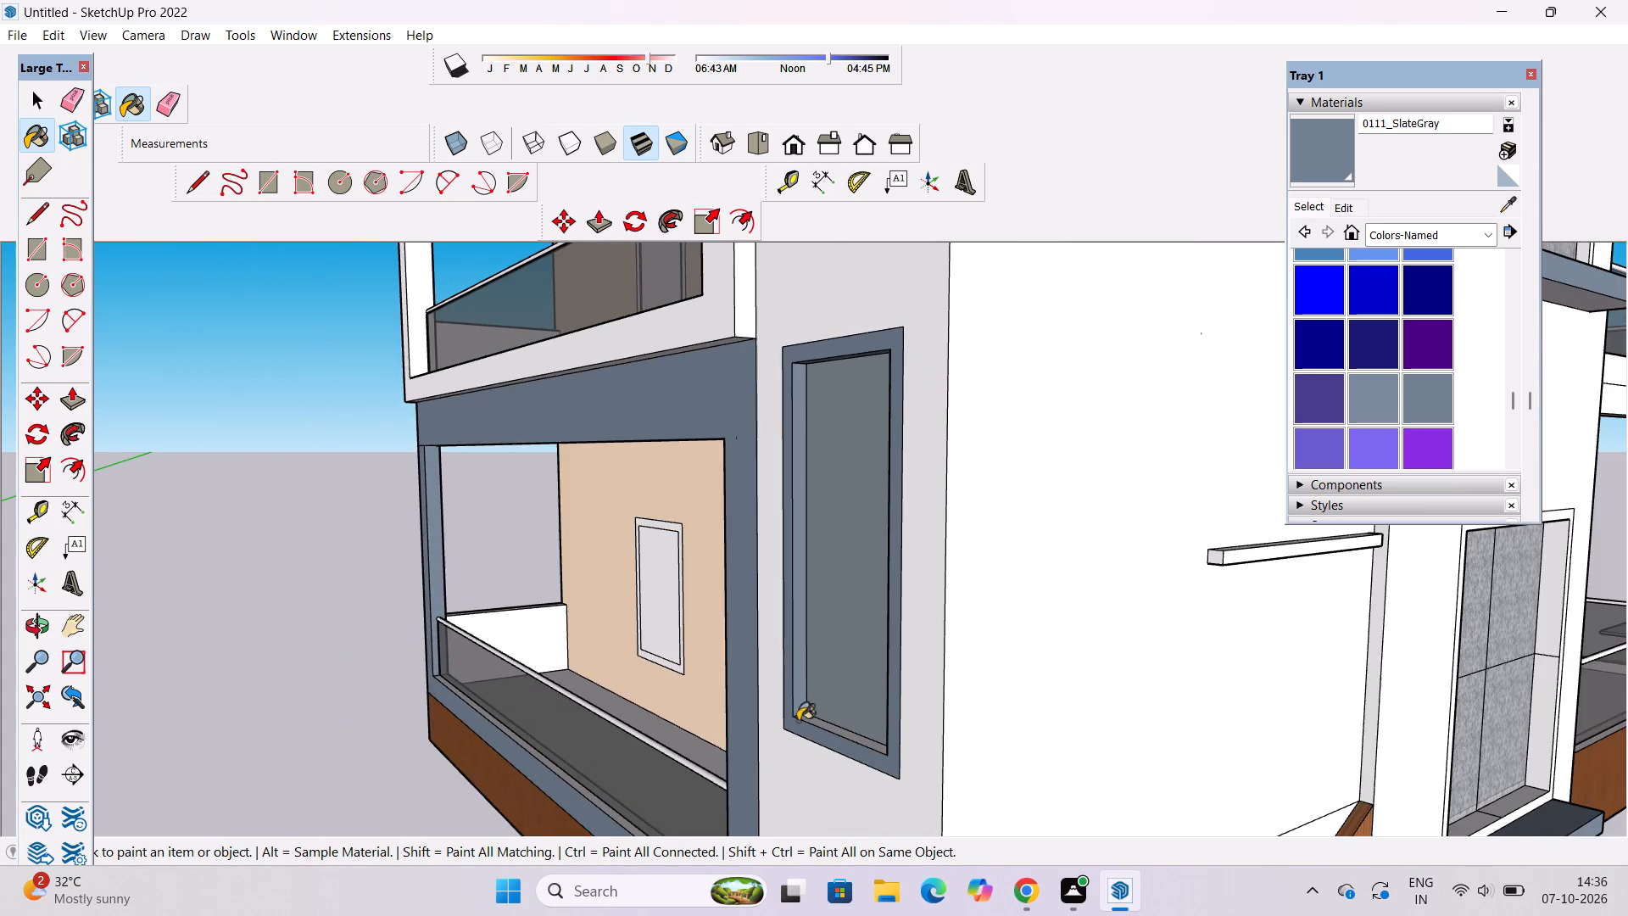
pyautogui.scroll(17, 813, 785)
pyautogui.scroll(13, 1068, 576)
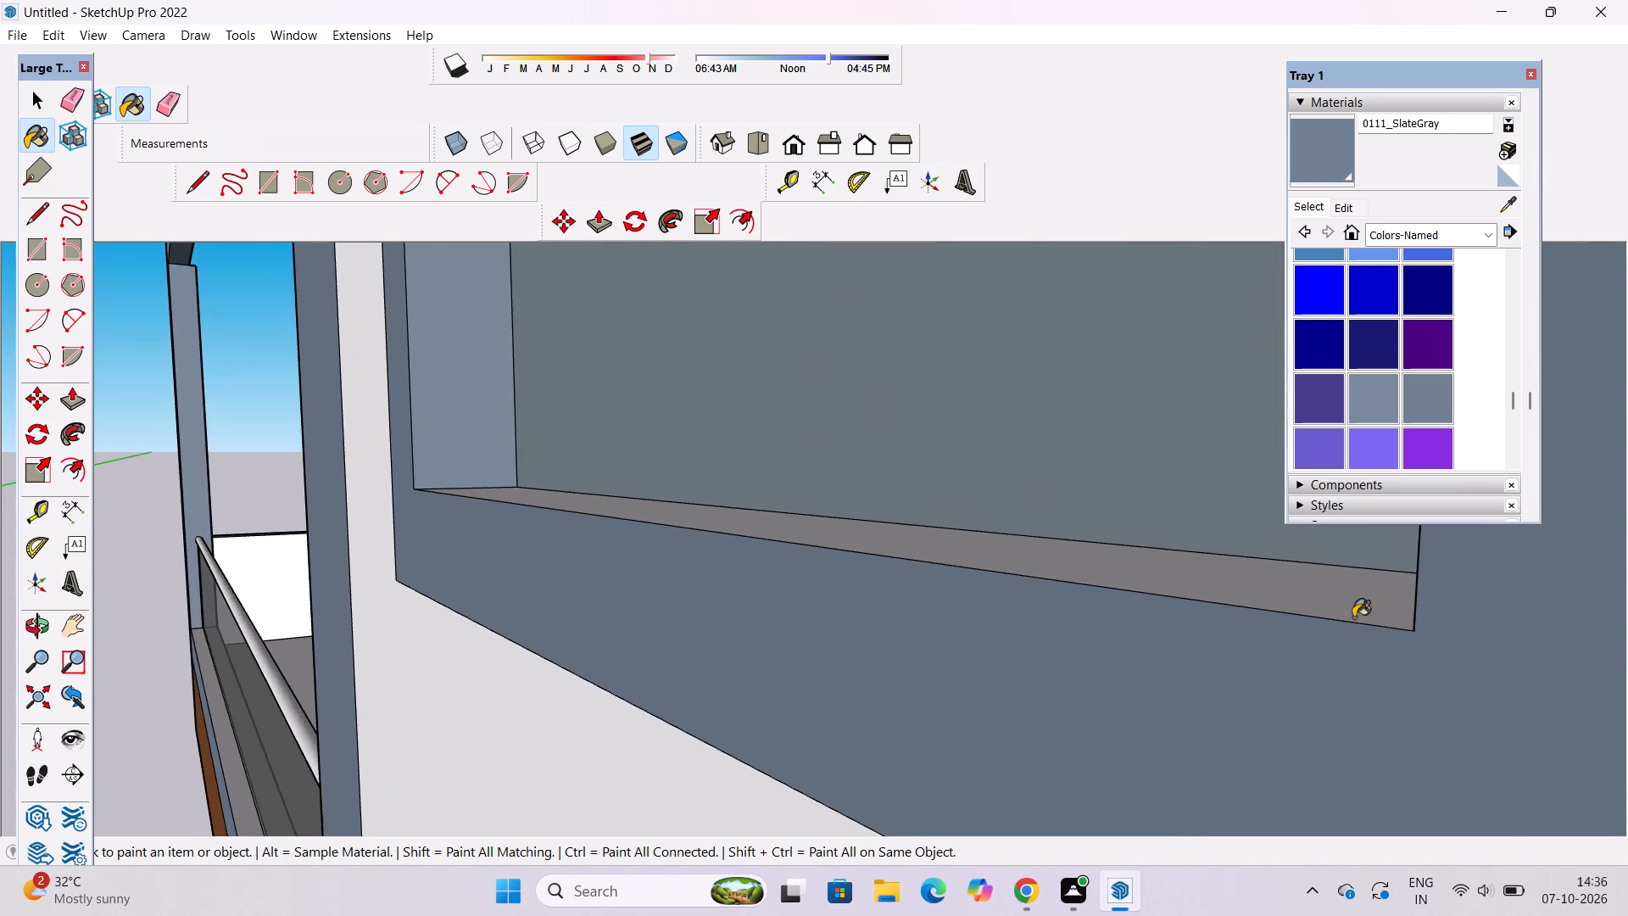
pyautogui.scroll(16, 1353, 617)
pyautogui.click(1302, 643)
pyautogui.scroll(-7, 796, 563)
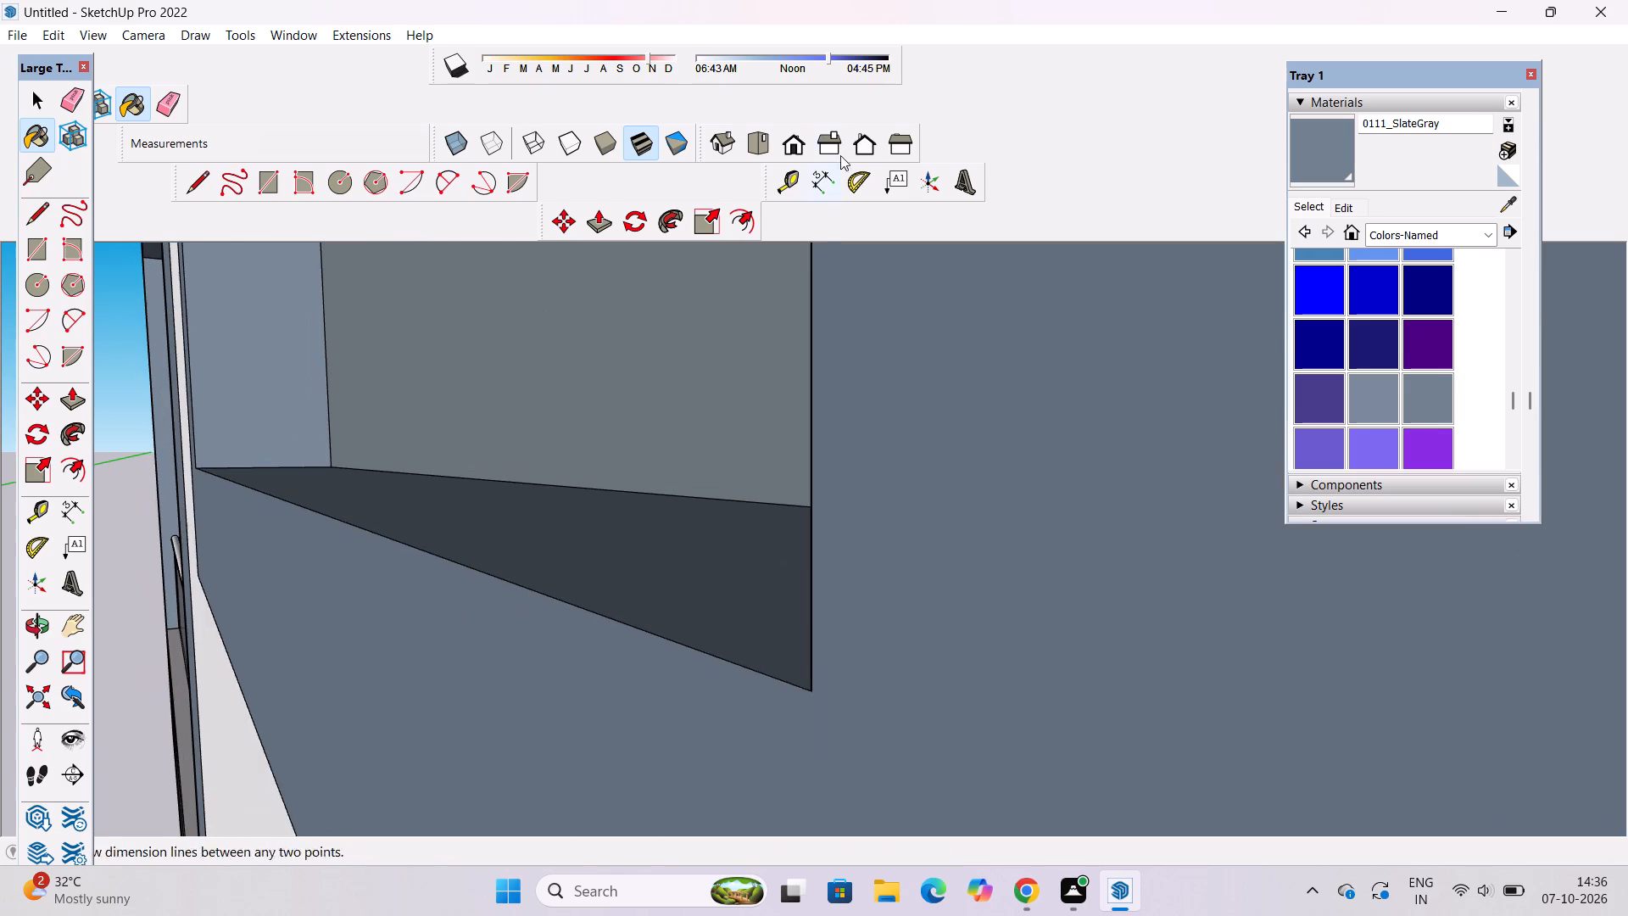
pyautogui.click(36, 623)
pyautogui.scroll(-6, 343, 600)
pyautogui.moveTo(293, 599); pyautogui.dragTo(834, 600)
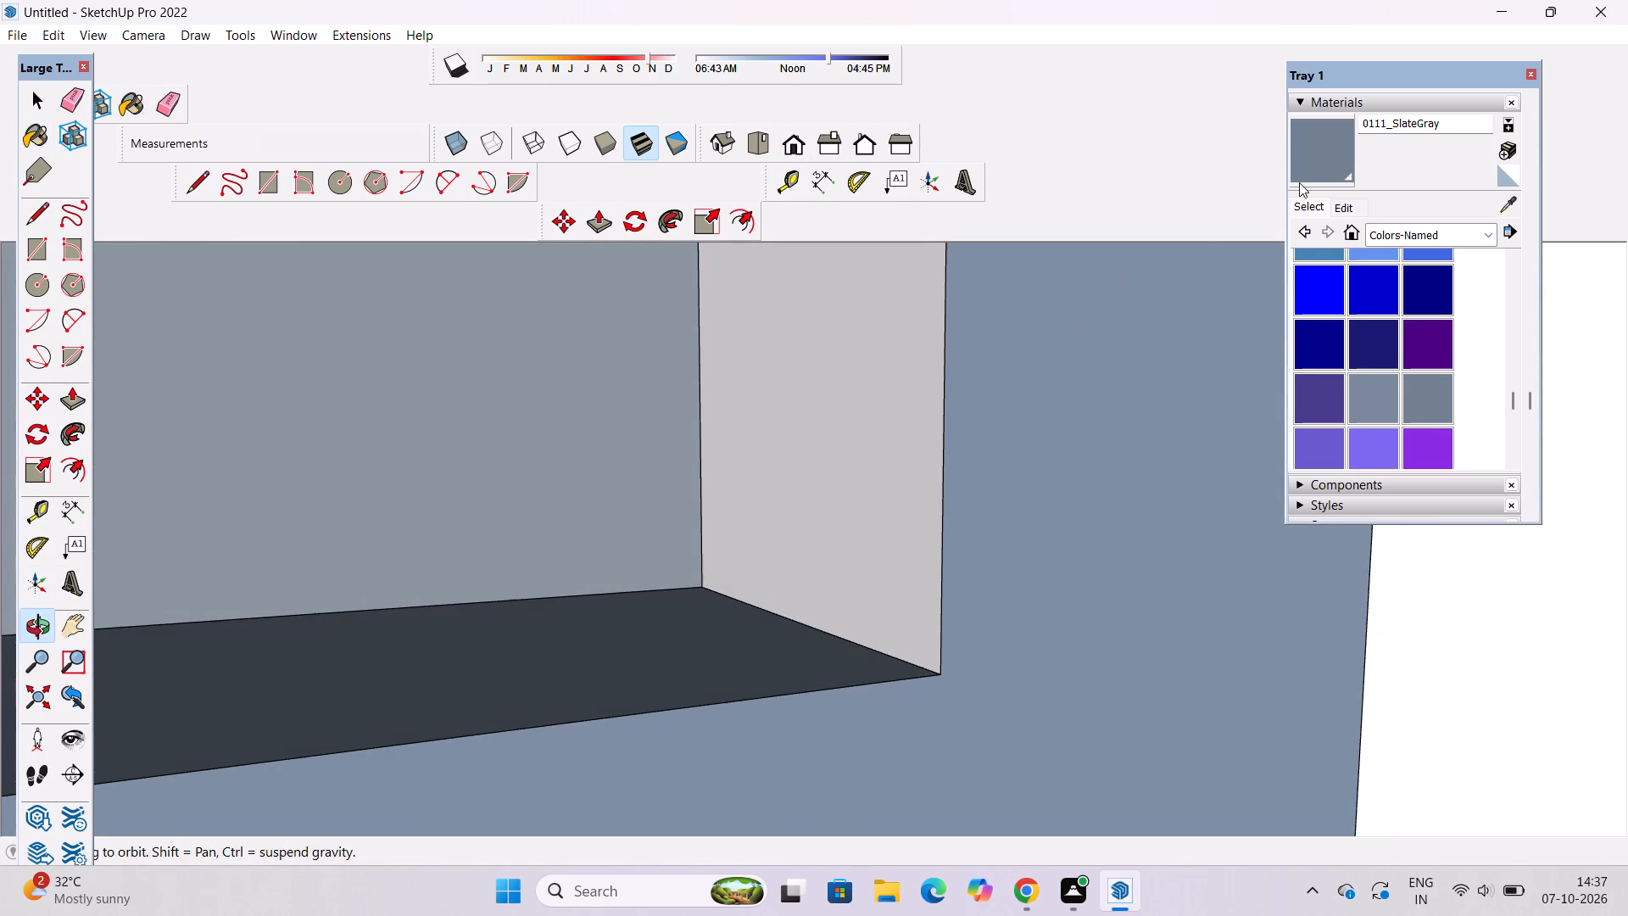
pyautogui.click(1336, 154)
pyautogui.click(898, 491)
# Paint the inner face of the lowest balcony's column nearest the narrow window SlateGray.
pyautogui.press('o')
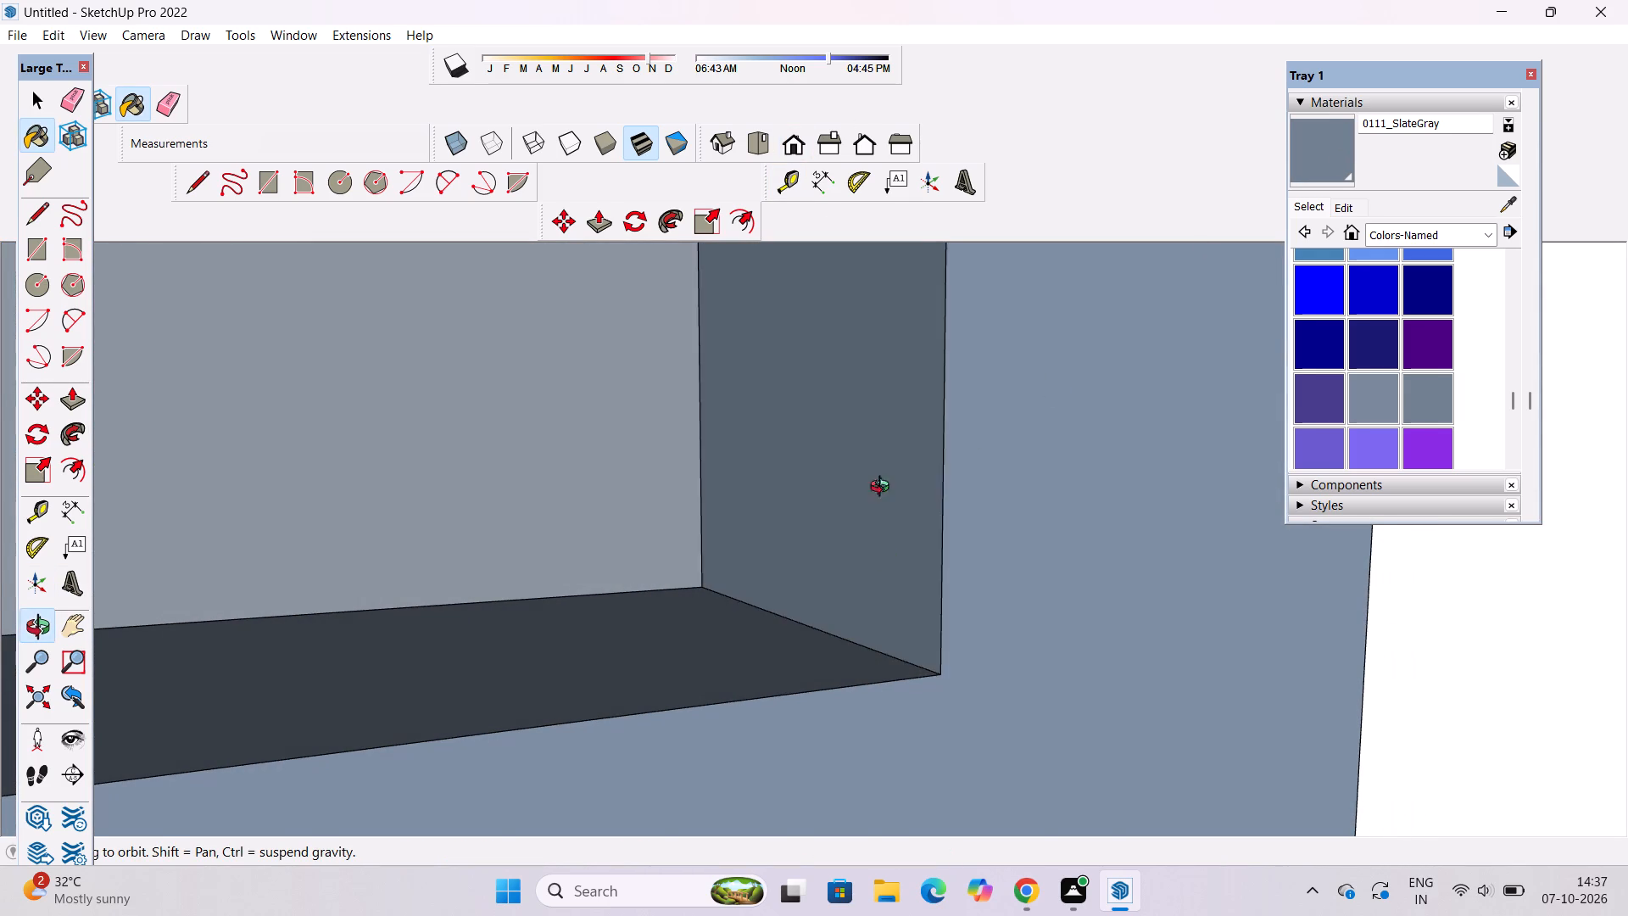
pyautogui.scroll(-19, 875, 478)
pyautogui.moveTo(973, 690); pyautogui.dragTo(460, 597)
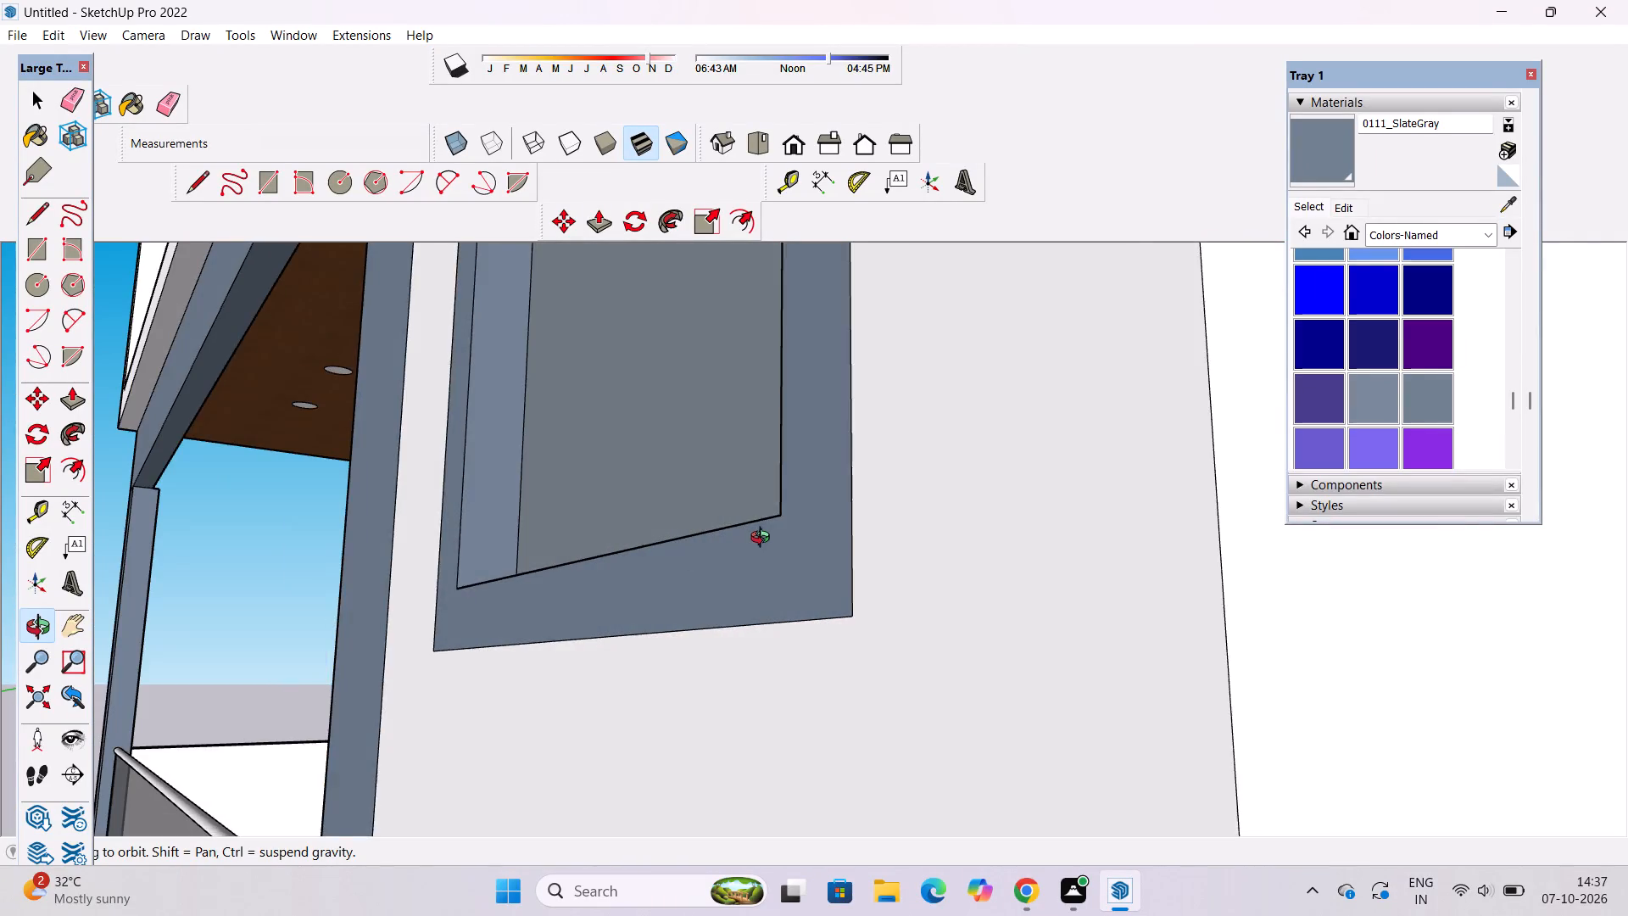
pyautogui.scroll(-20, 767, 539)
pyautogui.scroll(-3, 767, 539)
pyautogui.keyDown('shift'); pyautogui.moveTo(767, 539); pyautogui.dragTo(810, 677); pyautogui.keyUp('shift')
pyautogui.moveTo(716, 584); pyautogui.dragTo(706, 666)
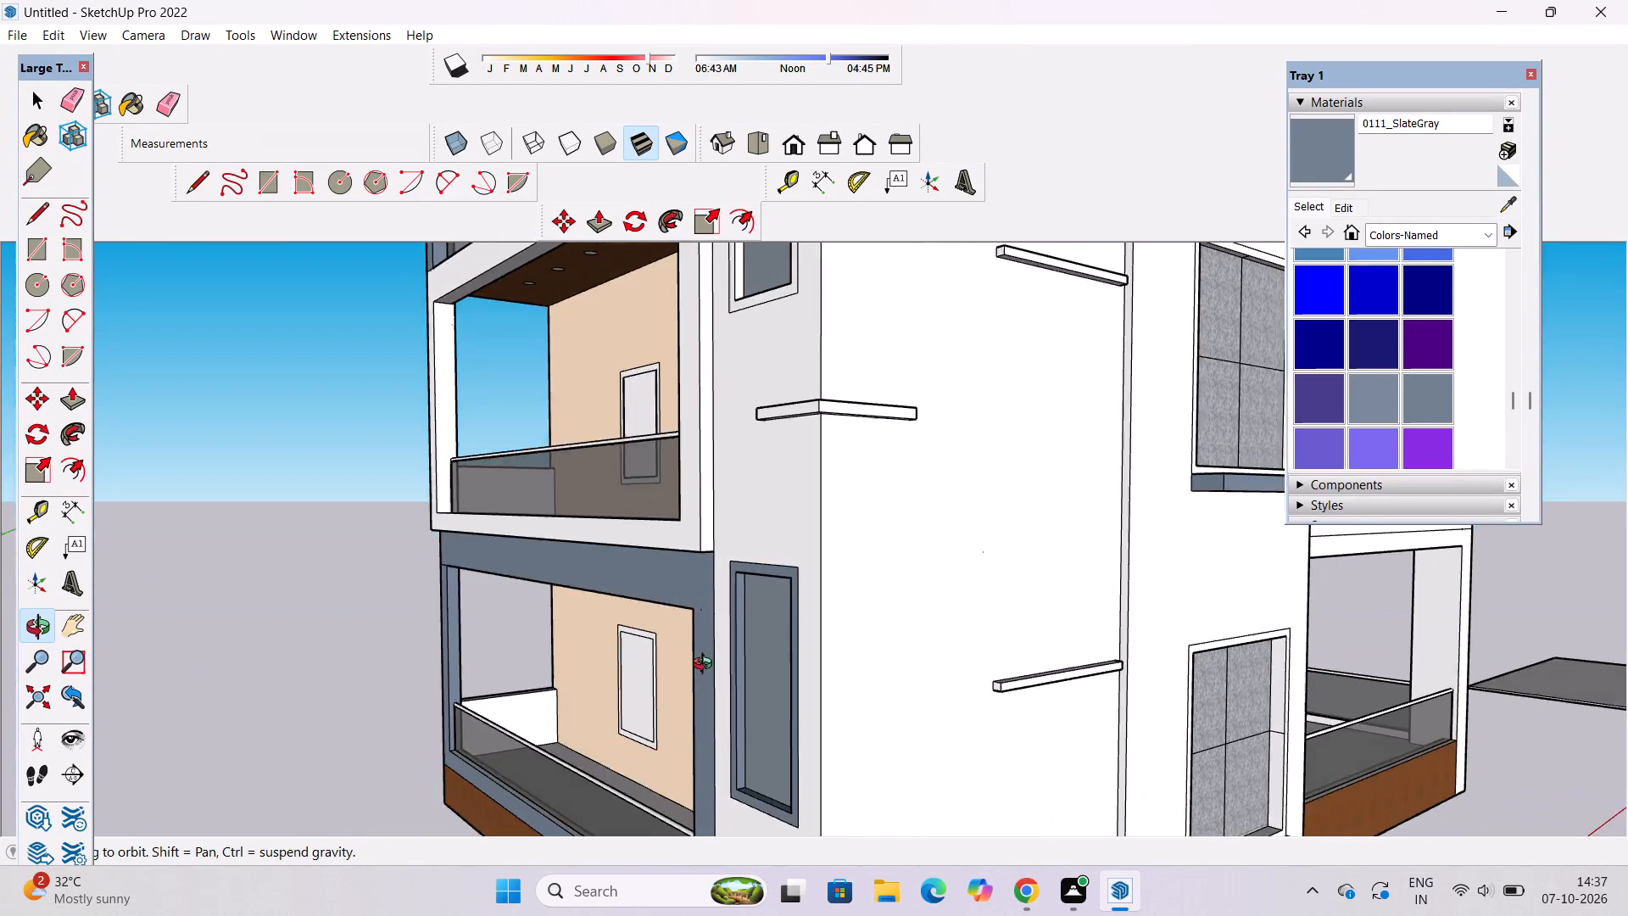
pyautogui.moveTo(706, 666); pyautogui.dragTo(1488, 629)
pyautogui.scroll(5, 1018, 619)
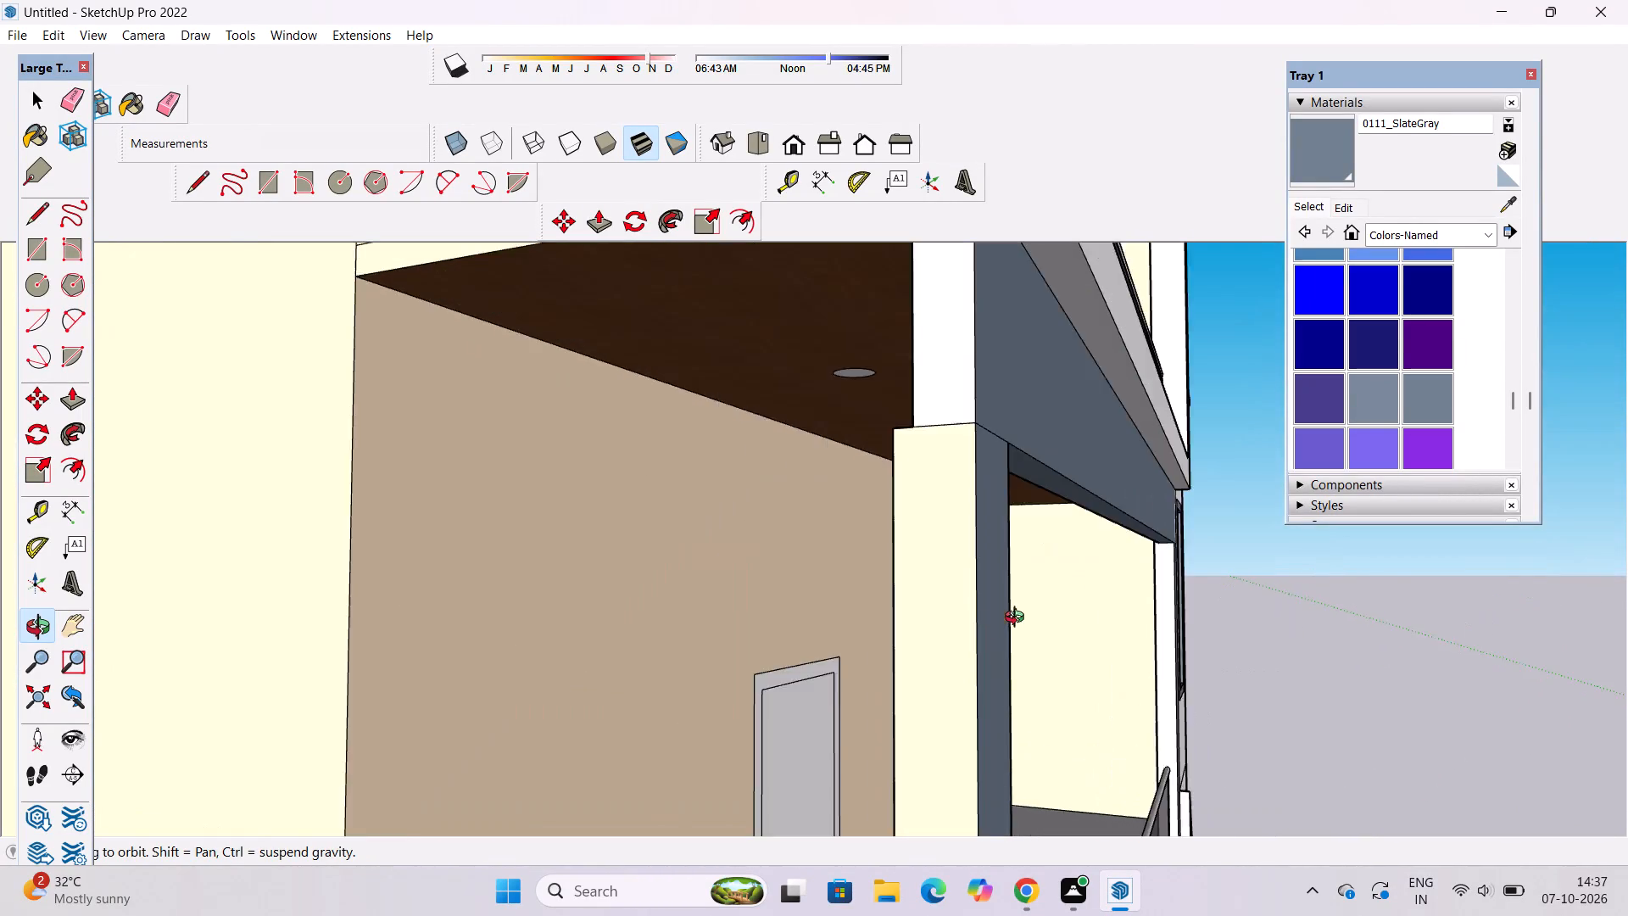
pyautogui.moveTo(1025, 634); pyautogui.dragTo(1093, 656)
pyautogui.keyDown('shift'); pyautogui.moveTo(1101, 659); pyautogui.dragTo(773, 602); pyautogui.keyUp('shift')
pyautogui.moveTo(740, 607); pyautogui.dragTo(755, 623)
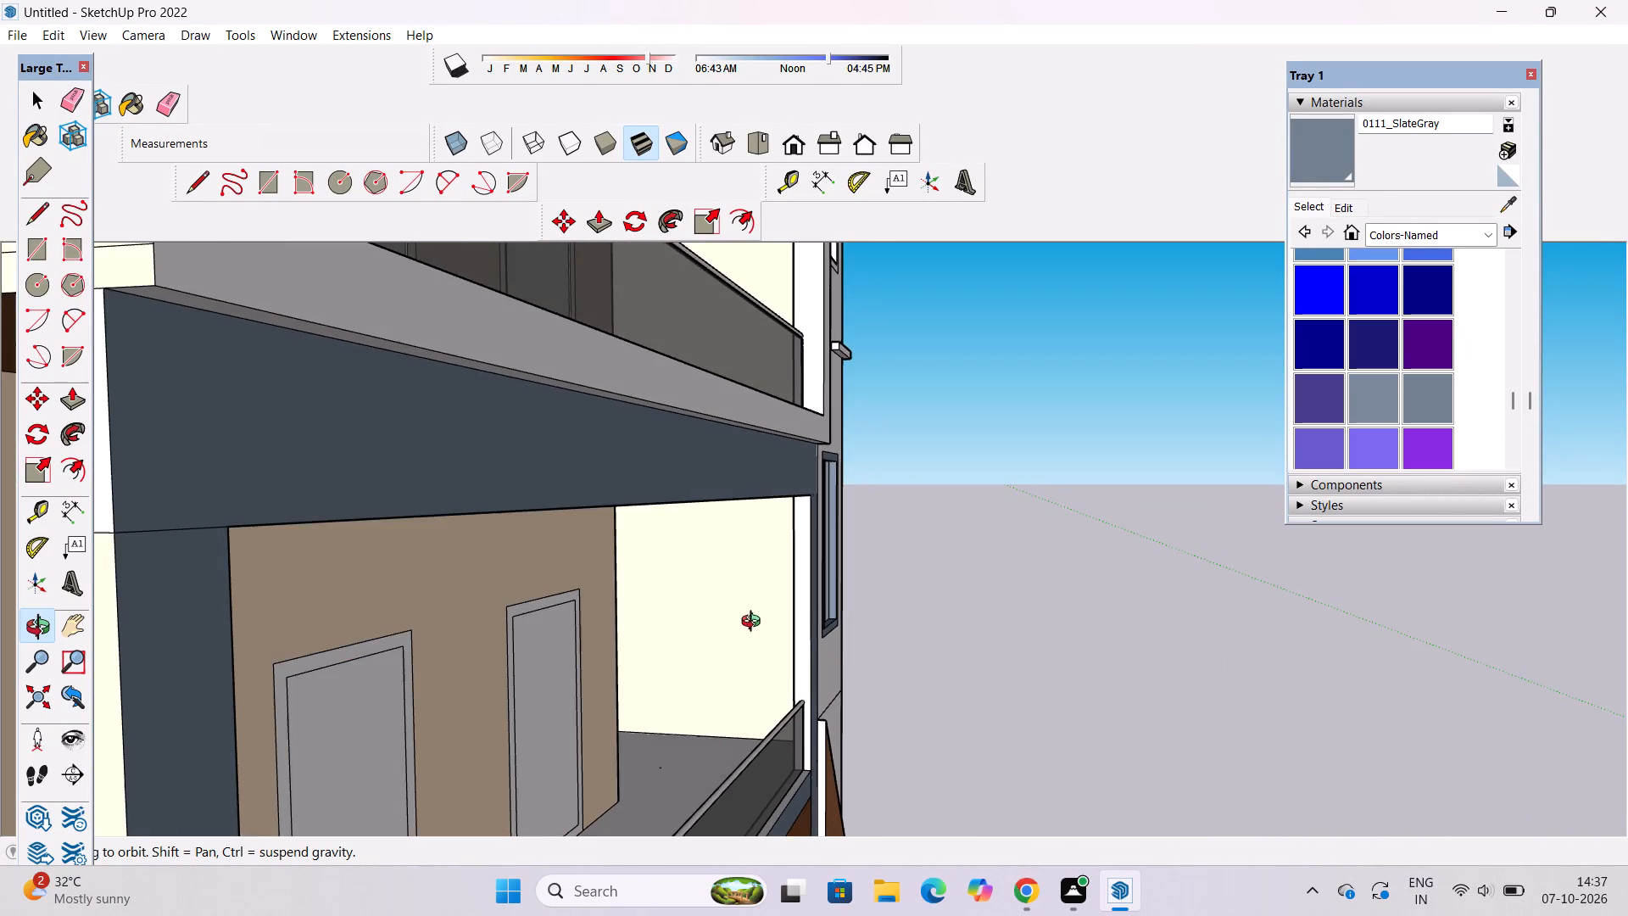
pyautogui.moveTo(755, 623); pyautogui.dragTo(757, 609)
pyautogui.click(1307, 152)
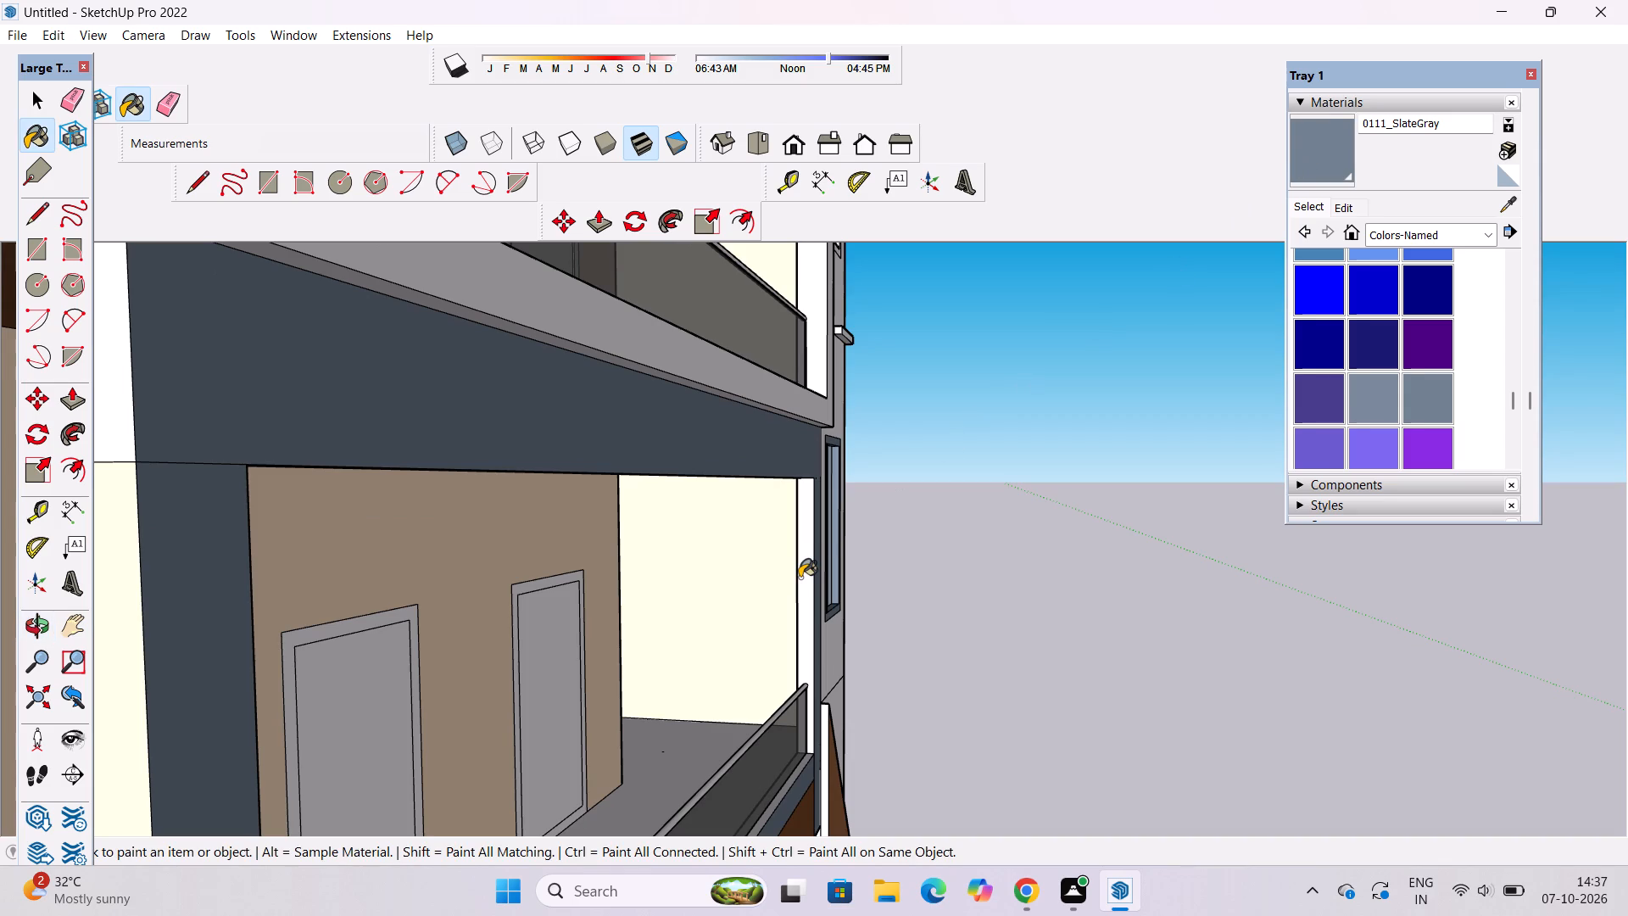
pyautogui.click(800, 573)
# Examine the painted lowest balcony frame and the balconies above it from several angles.
pyautogui.press('o')
pyautogui.scroll(-5, 843, 546)
pyautogui.moveTo(878, 611); pyautogui.dragTo(745, 741)
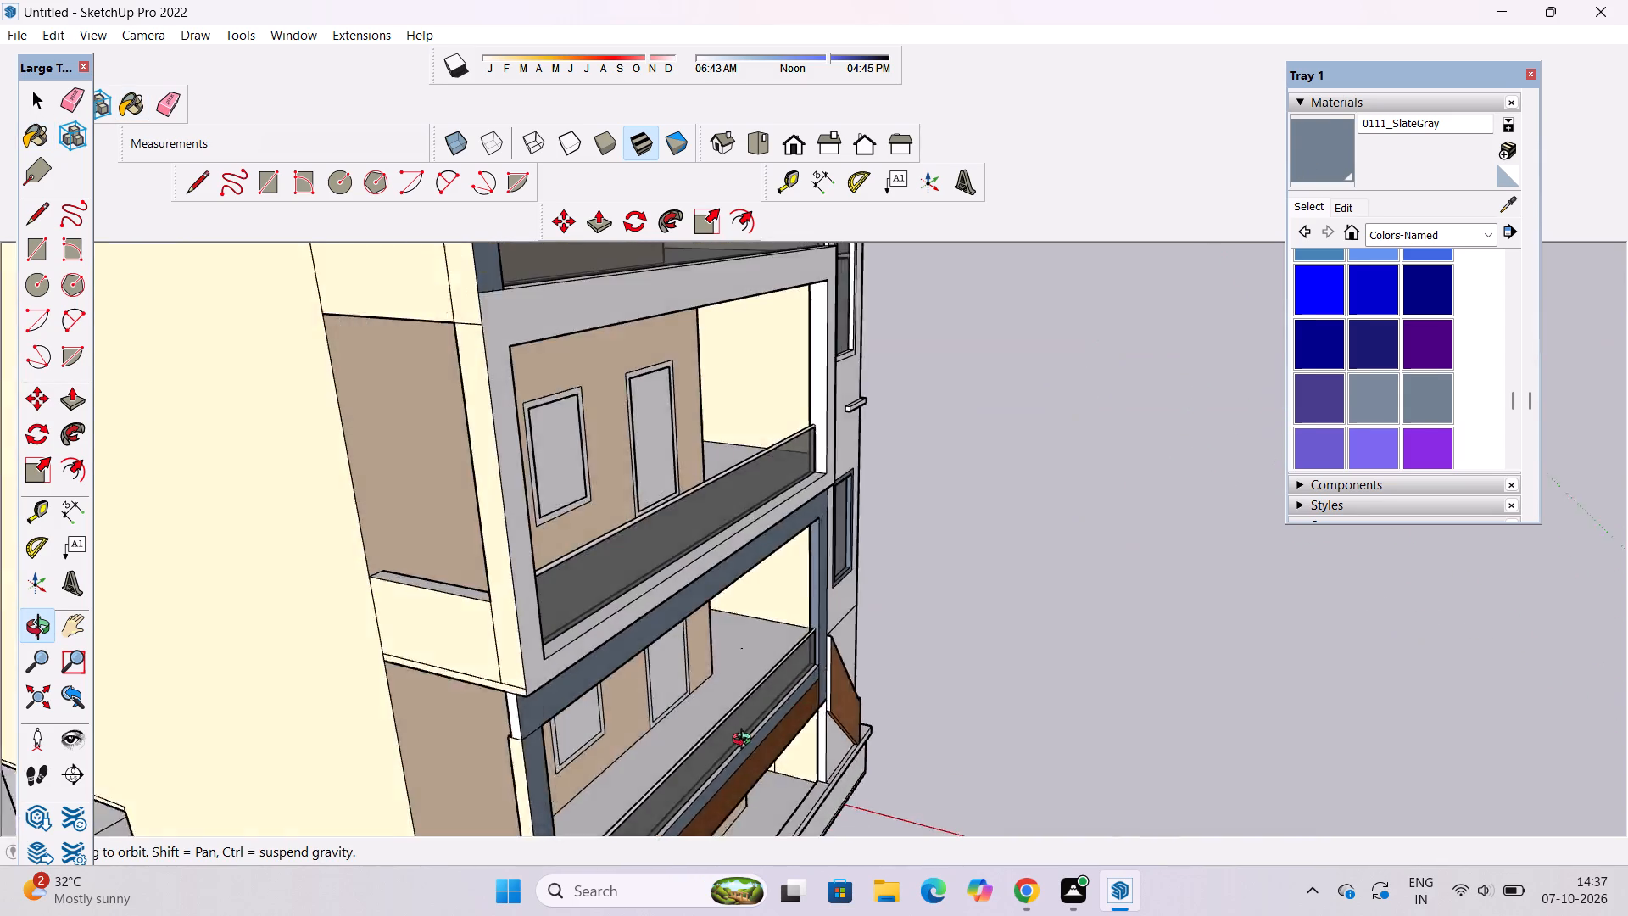
pyautogui.moveTo(745, 741); pyautogui.dragTo(640, 759)
pyautogui.moveTo(568, 757); pyautogui.dragTo(800, 604)
pyautogui.moveTo(803, 620); pyautogui.dragTo(581, 640)
pyautogui.scroll(4, 580, 640)
pyautogui.keyDown('shift'); pyautogui.moveTo(711, 596); pyautogui.dragTo(632, 648); pyautogui.keyUp('shift')
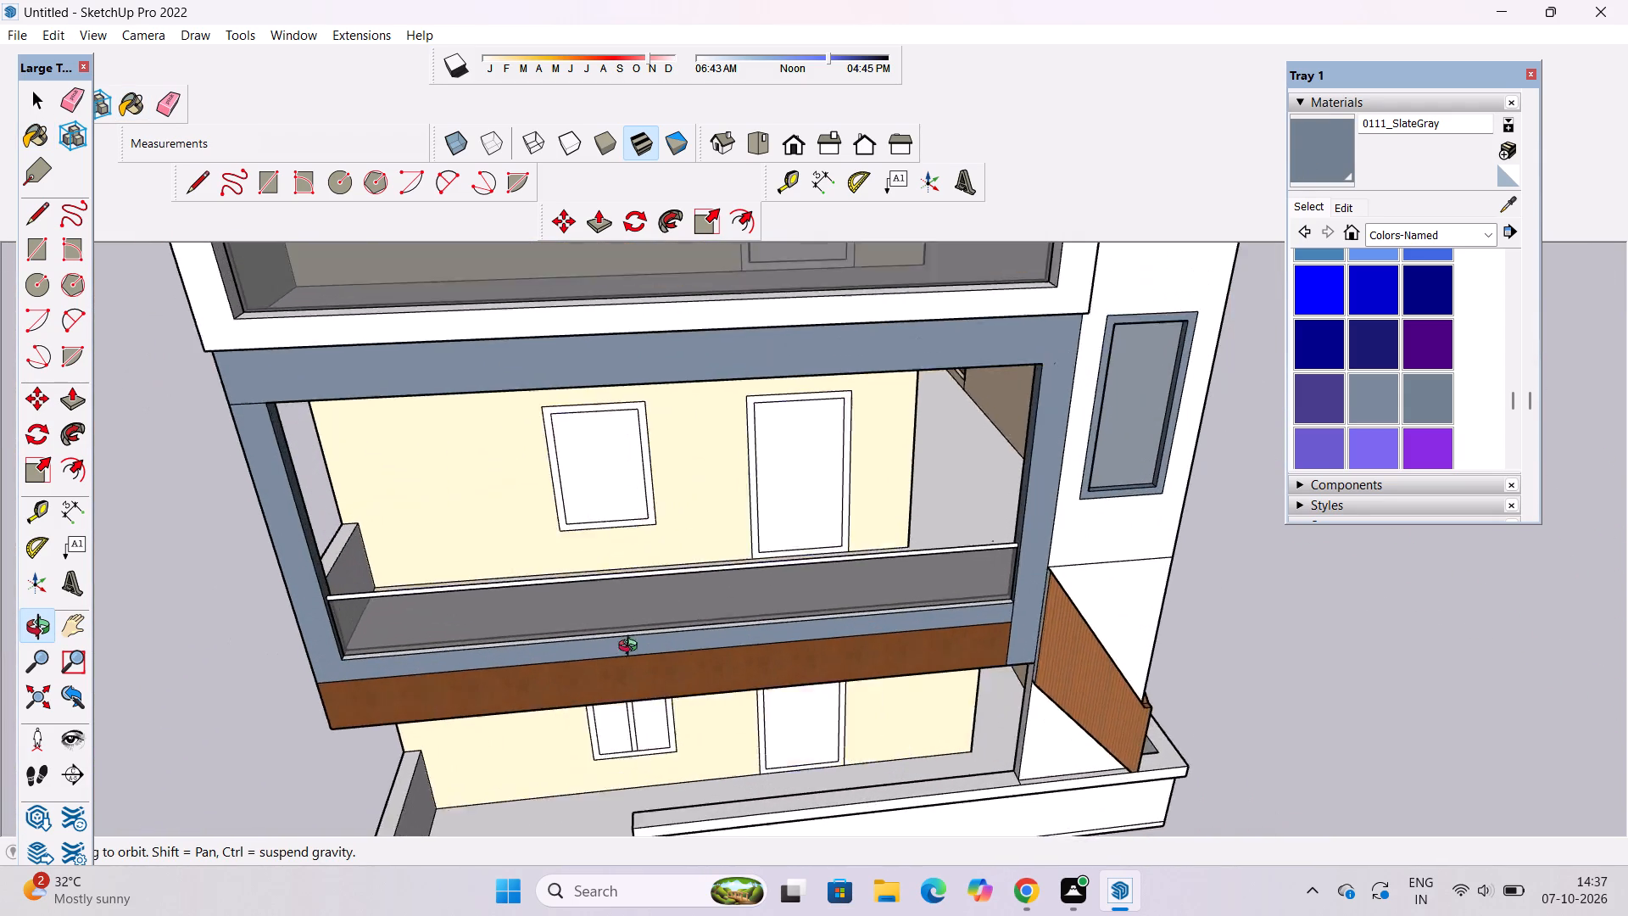
pyautogui.keyDown('shift'); pyautogui.moveTo(632, 648); pyautogui.dragTo(557, 671); pyautogui.keyUp('shift')
pyautogui.keyDown('shift'); pyautogui.moveTo(617, 640); pyautogui.dragTo(655, 718); pyautogui.keyUp('shift')
pyautogui.moveTo(653, 716); pyautogui.dragTo(647, 612)
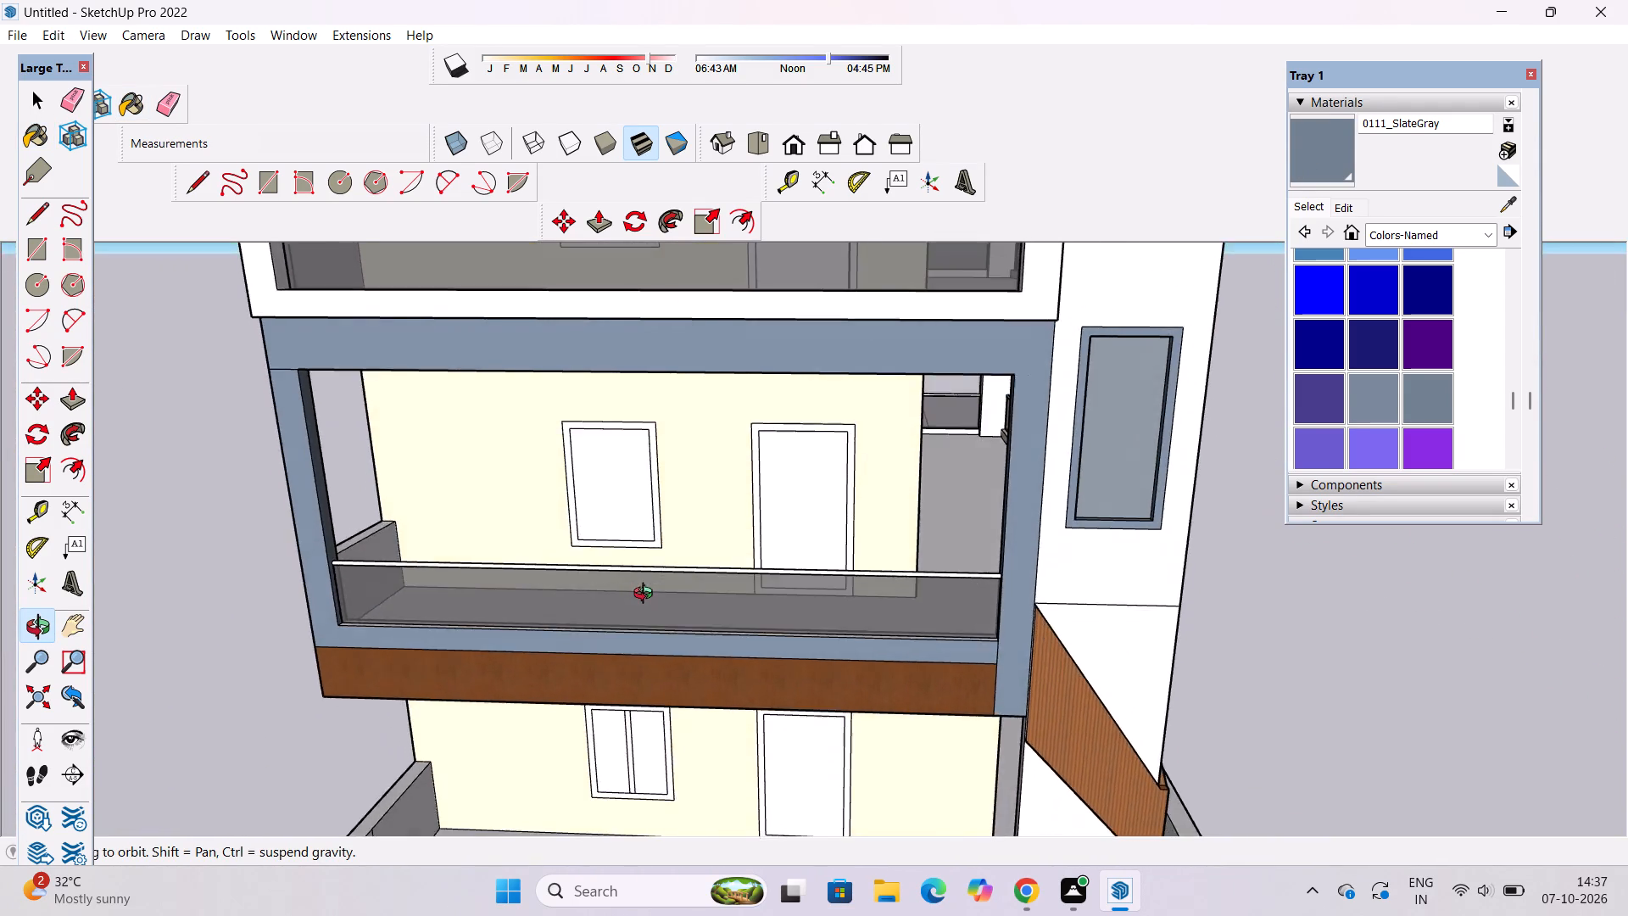
pyautogui.scroll(-4, 647, 595)
pyautogui.keyDown('shift'); pyautogui.moveTo(649, 595); pyautogui.dragTo(652, 790); pyautogui.keyUp('shift')
pyautogui.scroll(-4, 668, 705)
pyautogui.moveTo(675, 712); pyautogui.dragTo(647, 607)
pyautogui.keyDown('shift'); pyautogui.moveTo(624, 533); pyautogui.dragTo(640, 660); pyautogui.keyUp('shift')
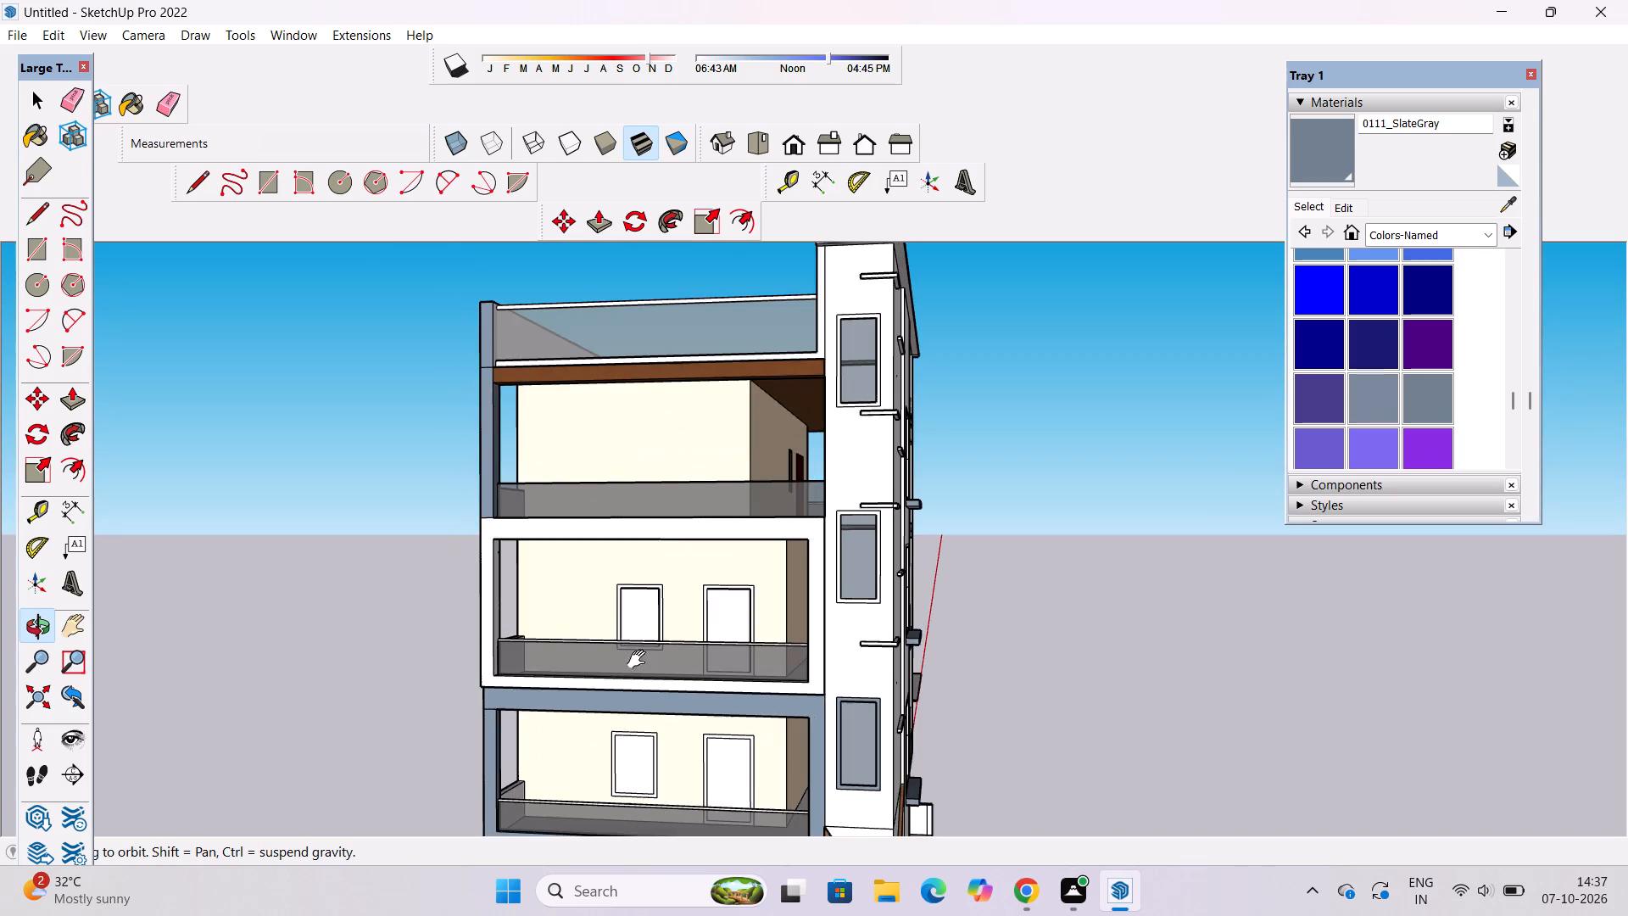
# Paint the outer side faces of the top and middle balconies' corner columns SlateGray.
pyautogui.moveTo(467, 667); pyautogui.dragTo(778, 697)
pyautogui.scroll(3, 869, 535)
pyautogui.moveTo(988, 567); pyautogui.dragTo(956, 574)
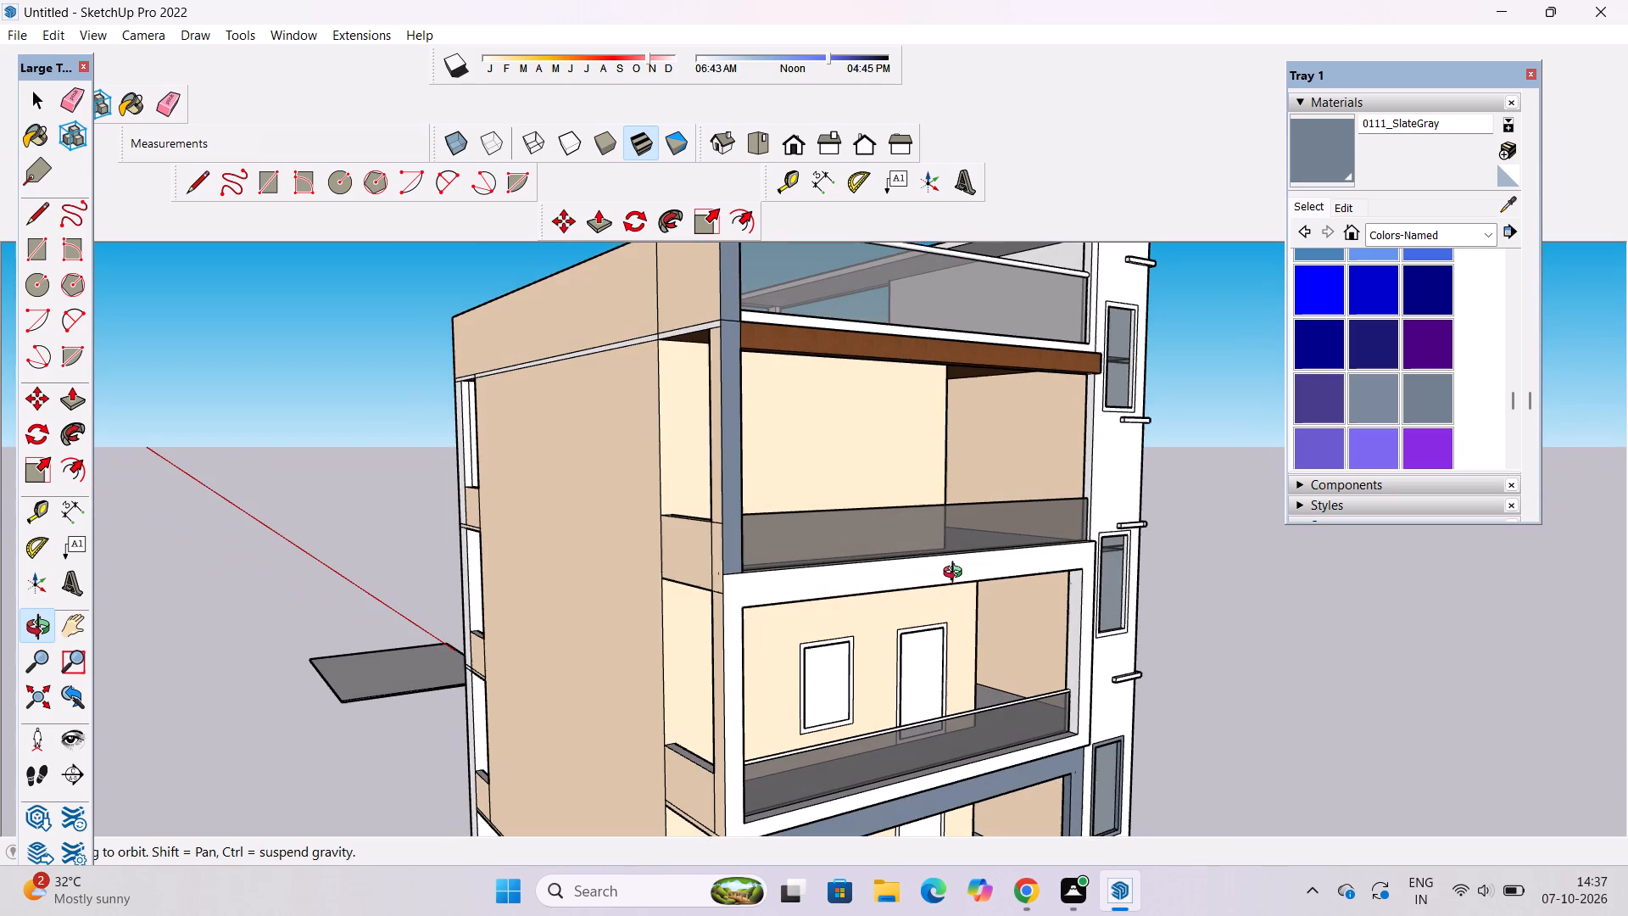
pyautogui.moveTo(705, 611); pyautogui.dragTo(849, 605)
pyautogui.moveTo(871, 601); pyautogui.dragTo(750, 515)
pyautogui.moveTo(792, 533); pyautogui.dragTo(812, 533)
pyautogui.moveTo(852, 543); pyautogui.dragTo(852, 544)
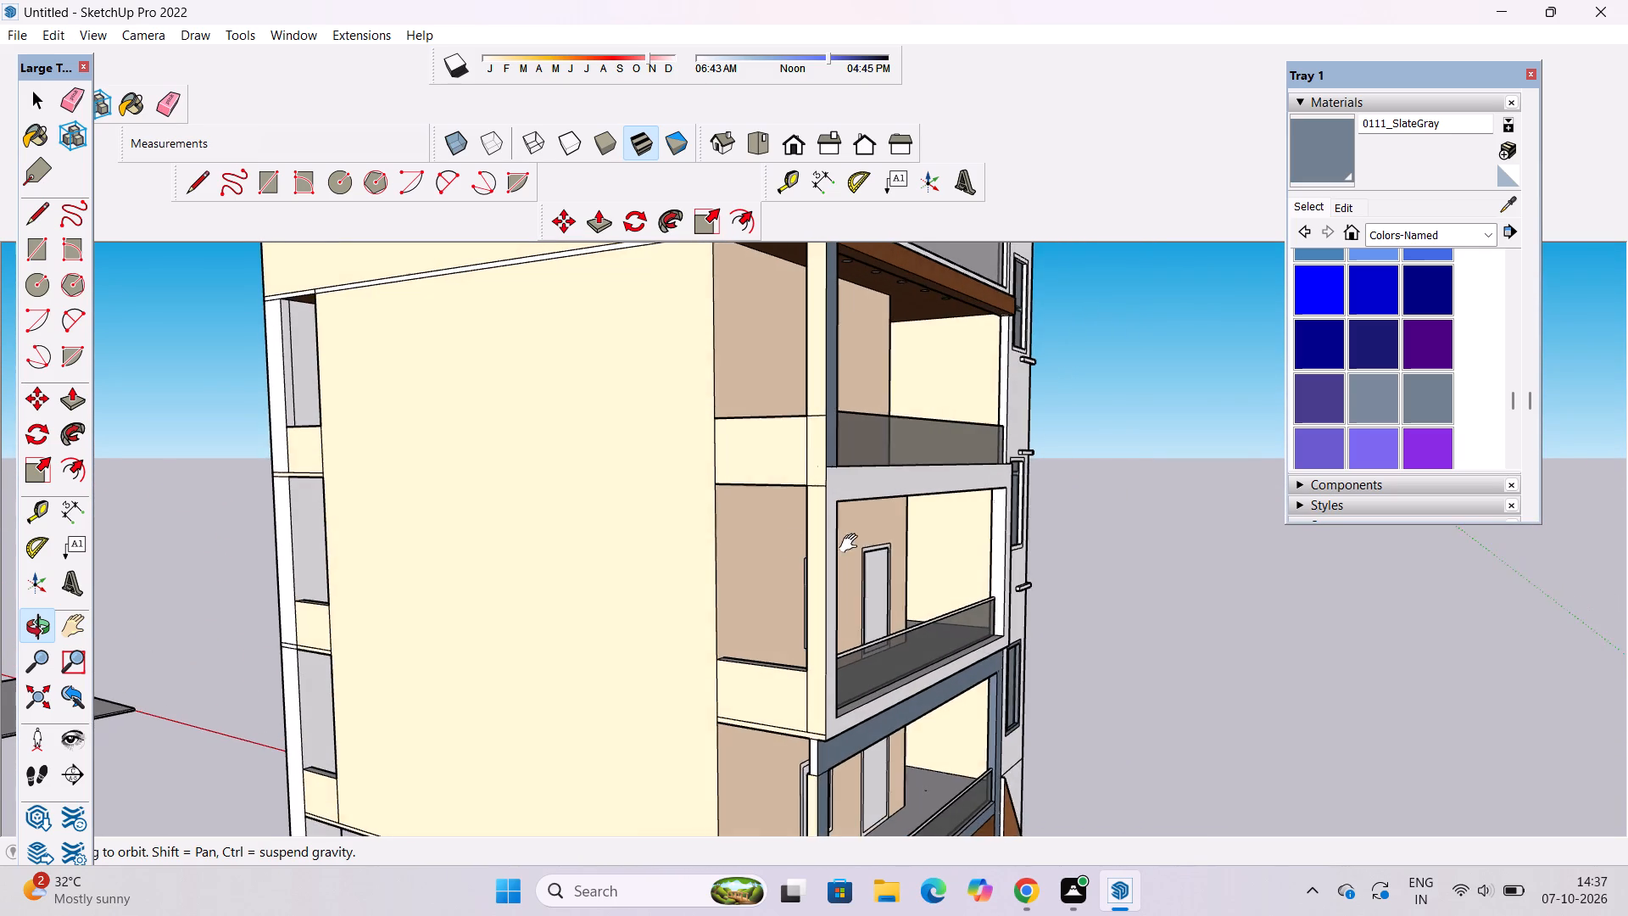
pyautogui.moveTo(852, 544); pyautogui.dragTo(784, 545)
pyautogui.click(1315, 147)
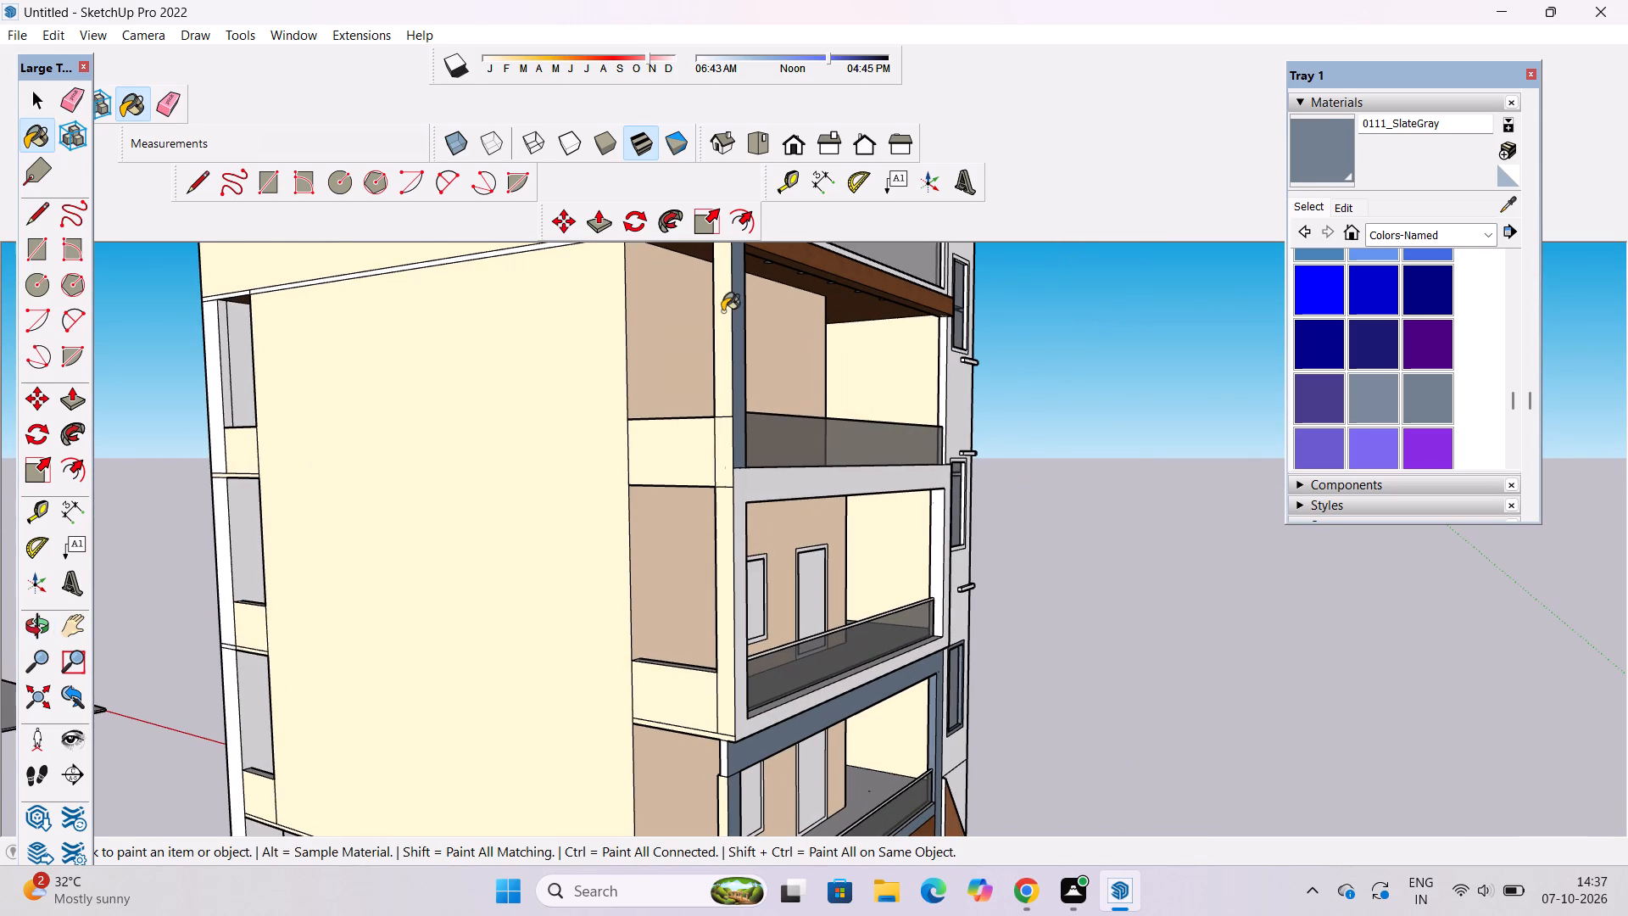
pyautogui.click(722, 311)
pyautogui.click(726, 444)
pyautogui.click(716, 503)
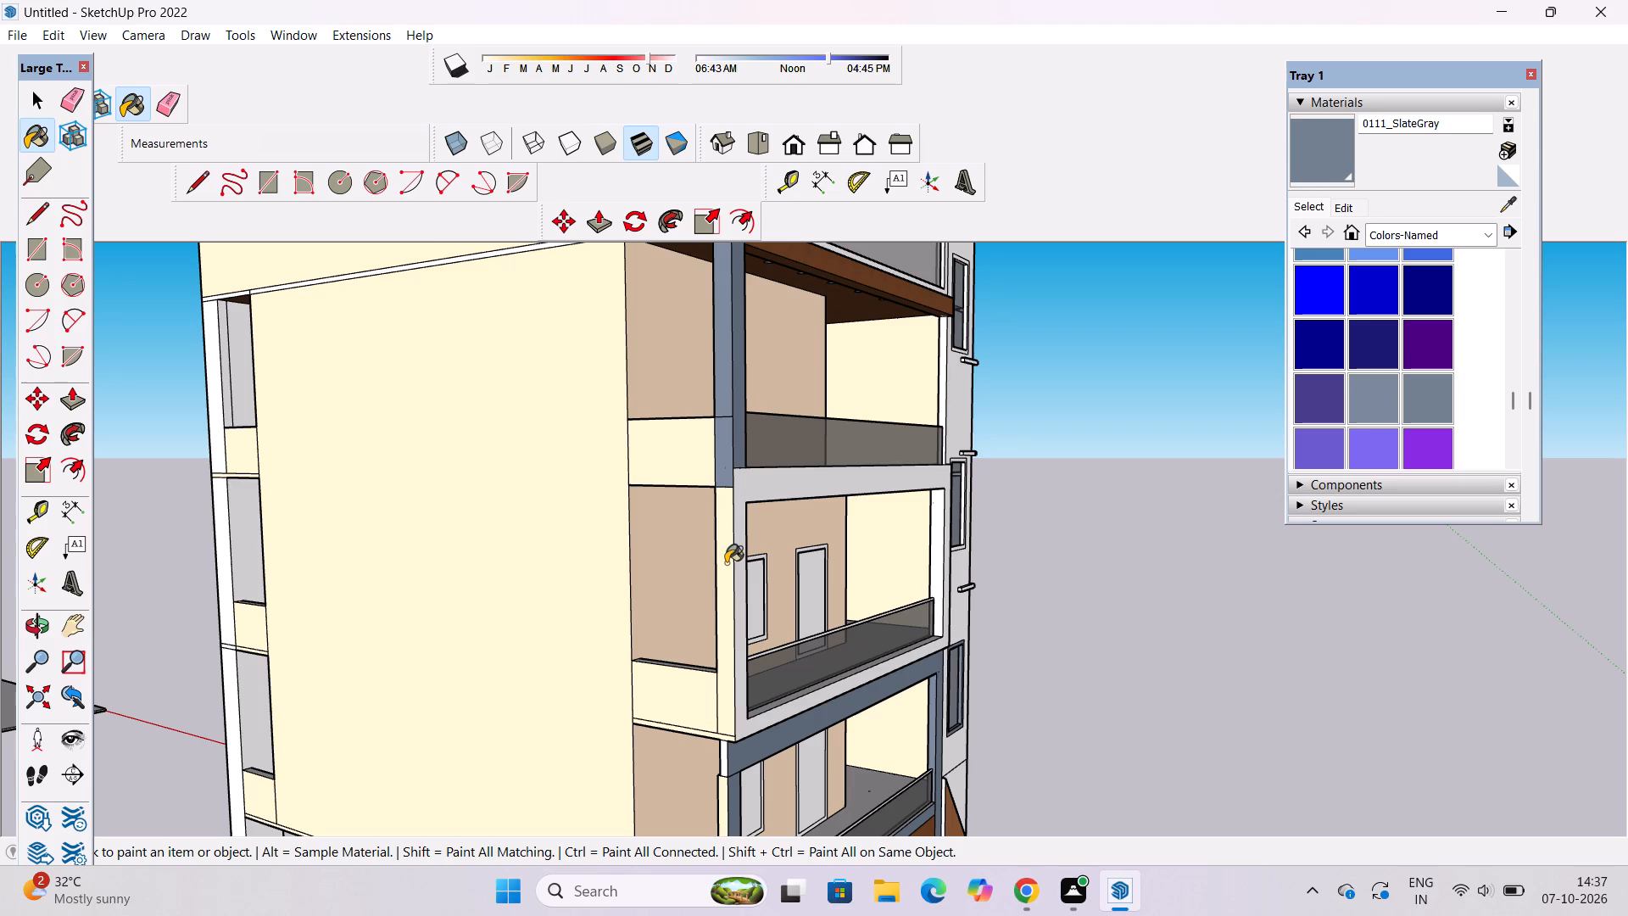
pyautogui.click(726, 563)
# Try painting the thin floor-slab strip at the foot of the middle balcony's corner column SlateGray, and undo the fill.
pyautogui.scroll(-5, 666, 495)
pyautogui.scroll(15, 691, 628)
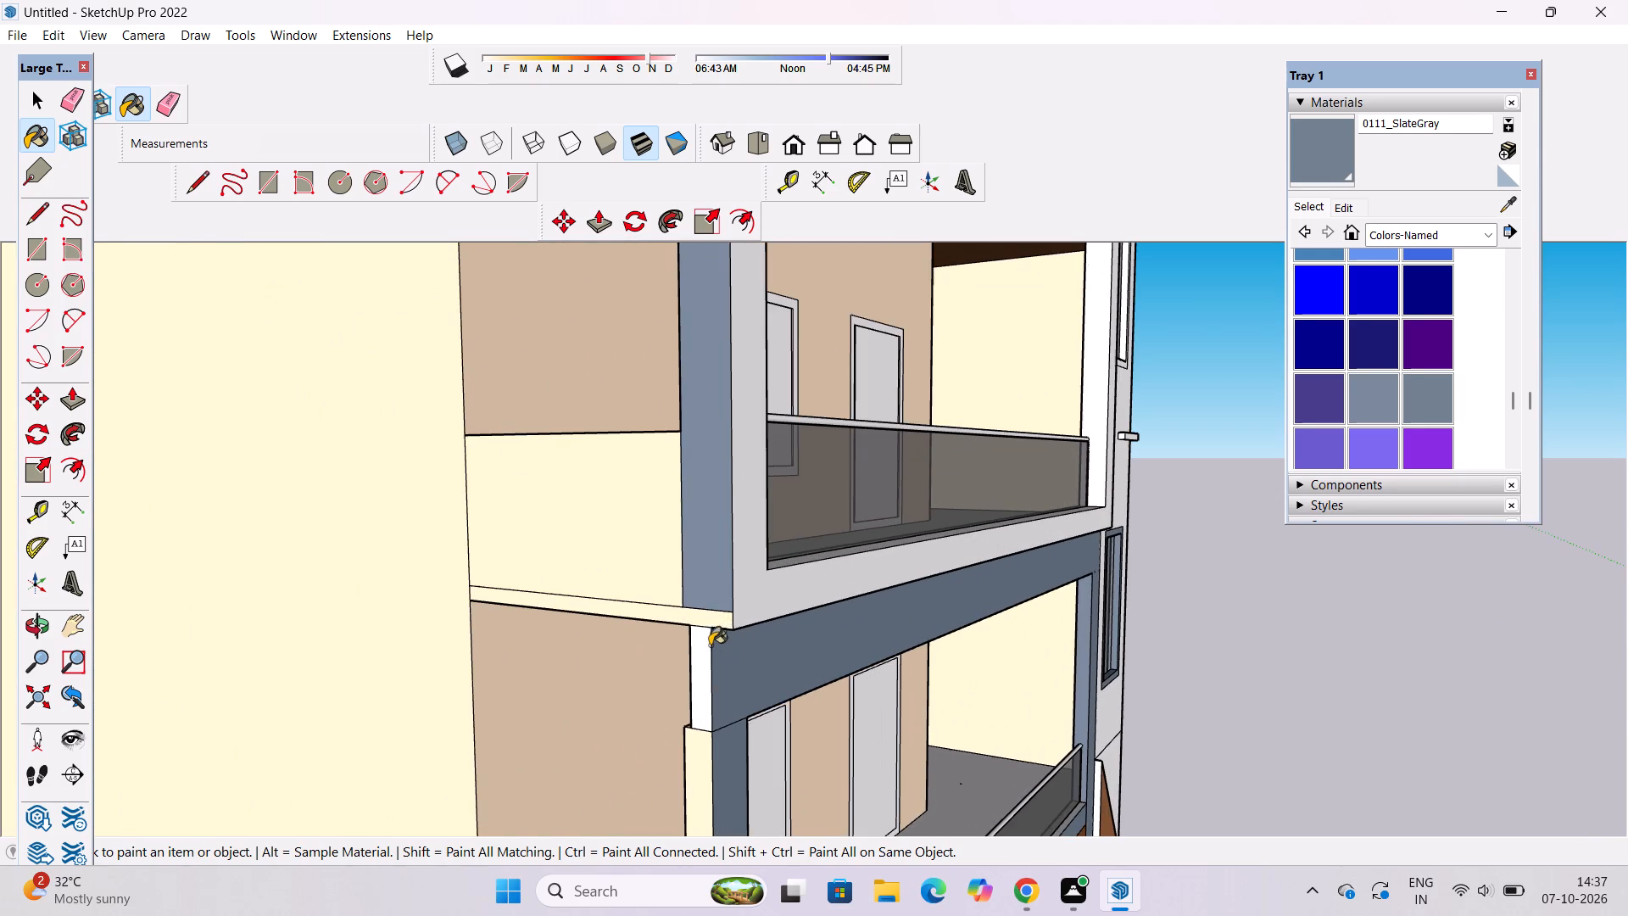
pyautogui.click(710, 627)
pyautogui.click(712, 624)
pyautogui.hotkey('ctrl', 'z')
# Draw a line across the thin floor-slab strip, continuing the middle balcony column's inner edge down to the strip's lower edge.
pyautogui.press('l')
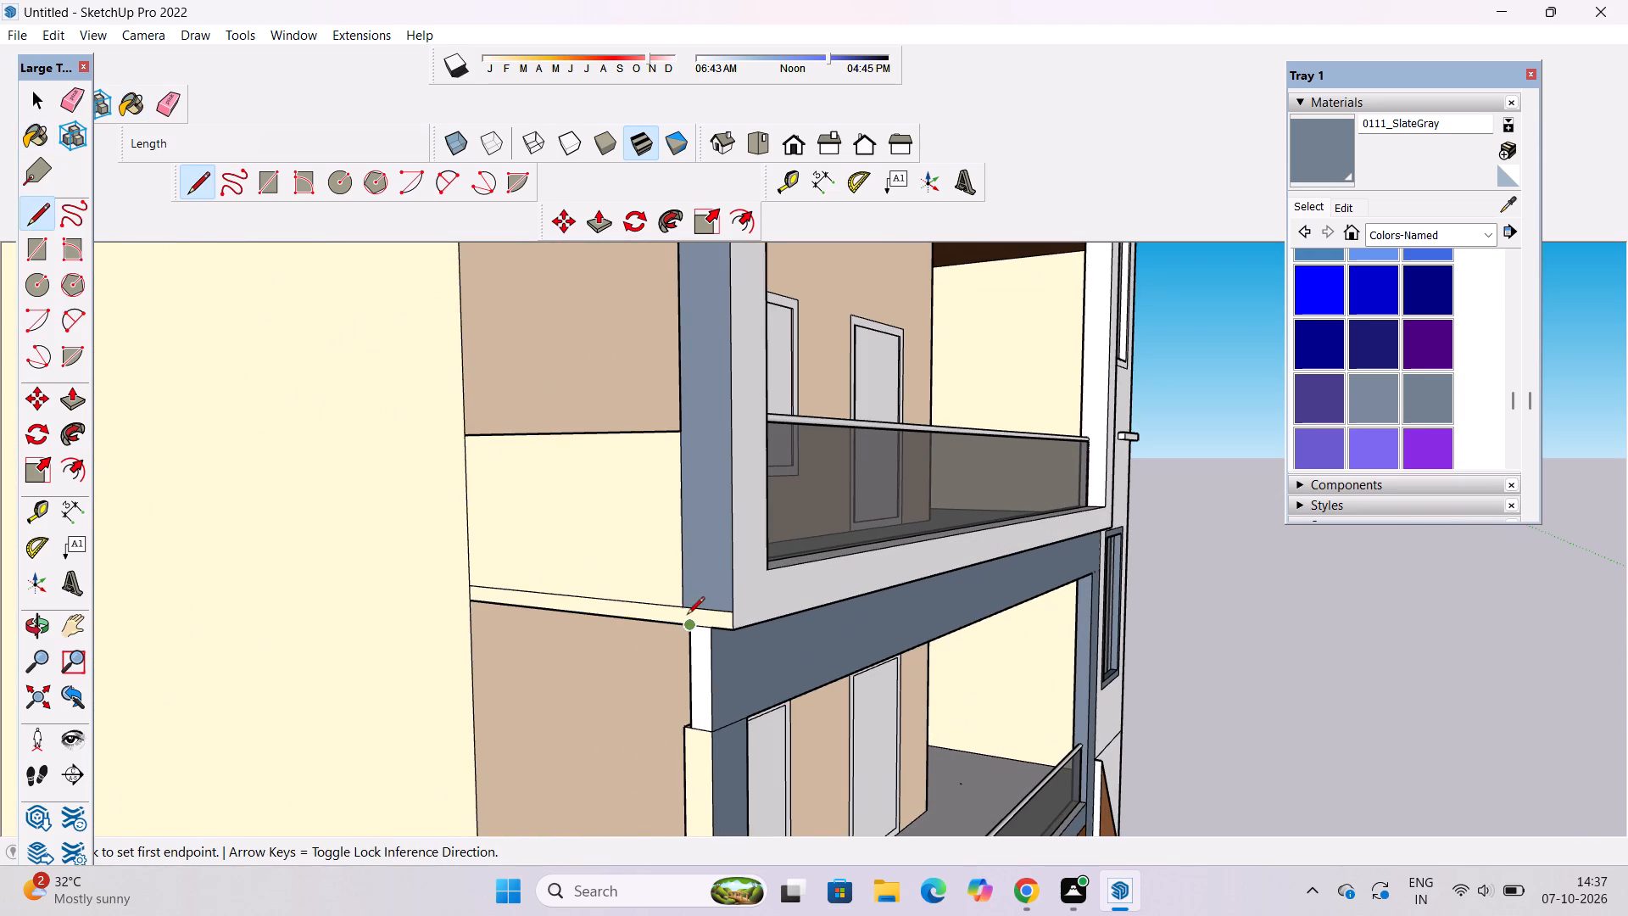
pyautogui.click(683, 608)
pyautogui.scroll(9, 684, 626)
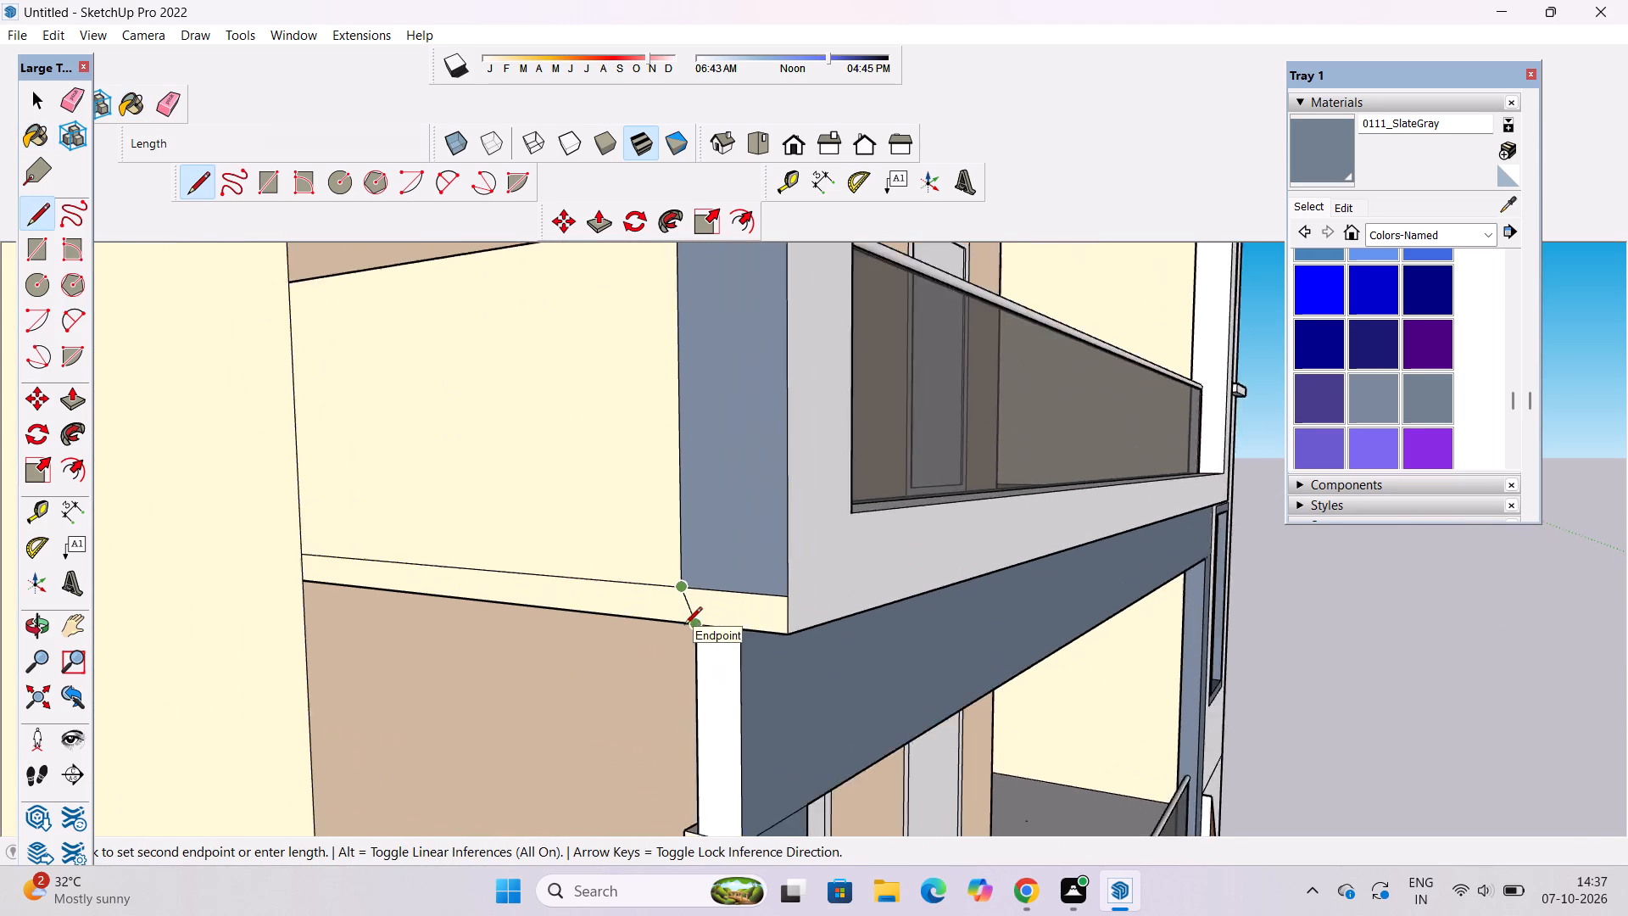
pyautogui.scroll(3, 684, 626)
pyautogui.click(680, 612)
pyautogui.press('space')
# Paint the separated corner piece of the floor-slab strip below the middle balcony's column SlateGray.
pyautogui.scroll(-9, 663, 543)
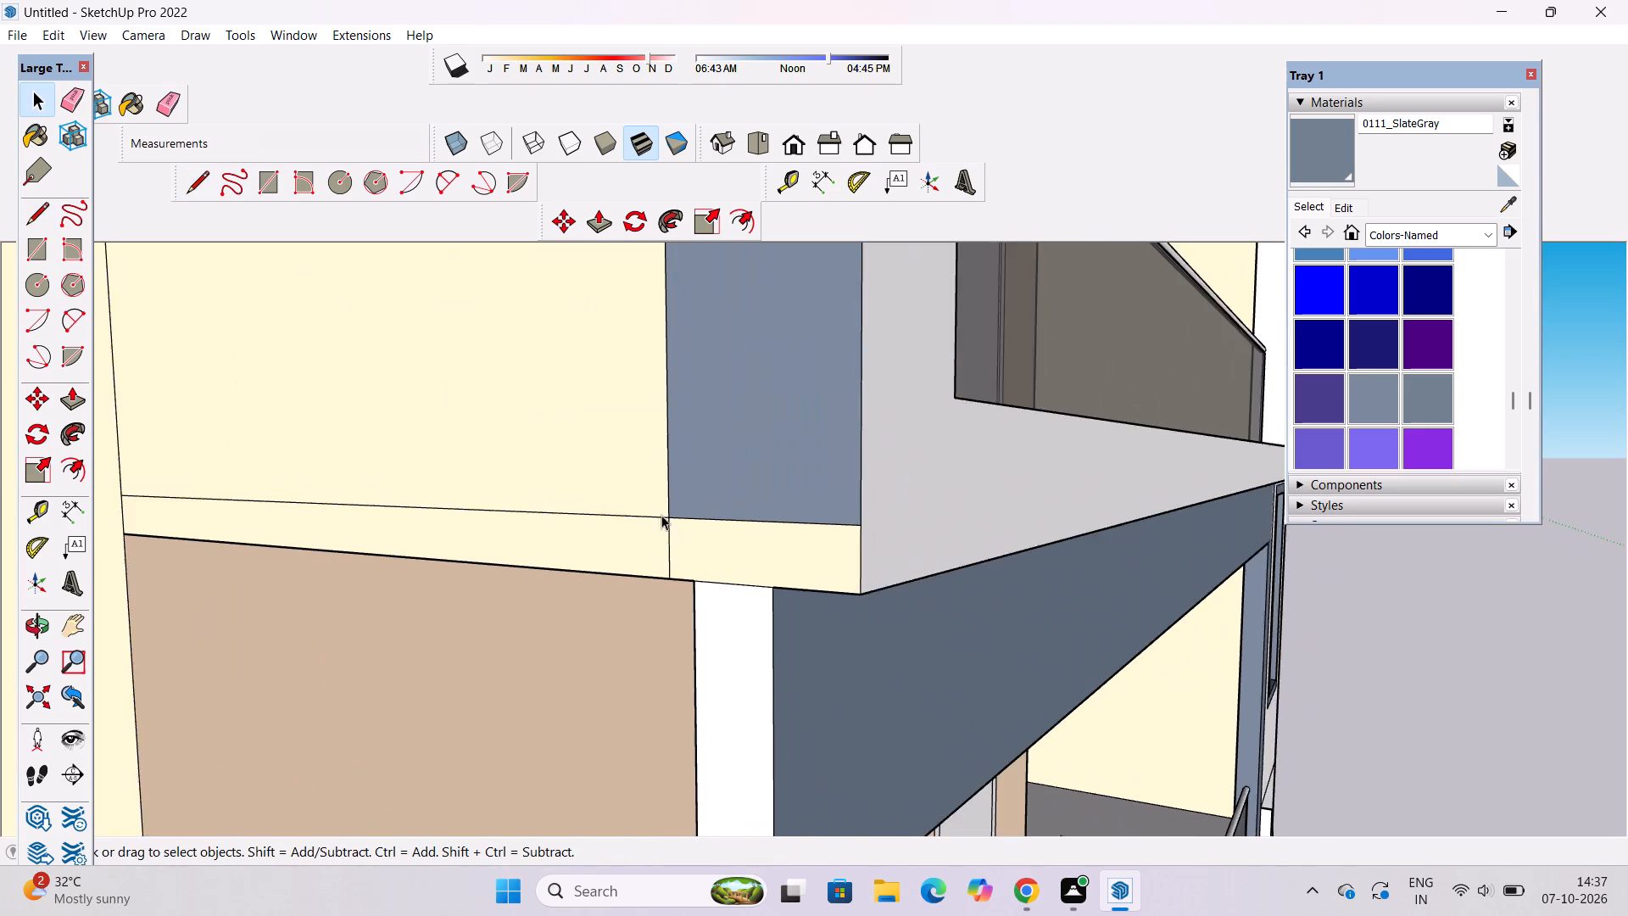
pyautogui.scroll(-2, 661, 515)
pyautogui.click(1323, 154)
pyautogui.click(743, 538)
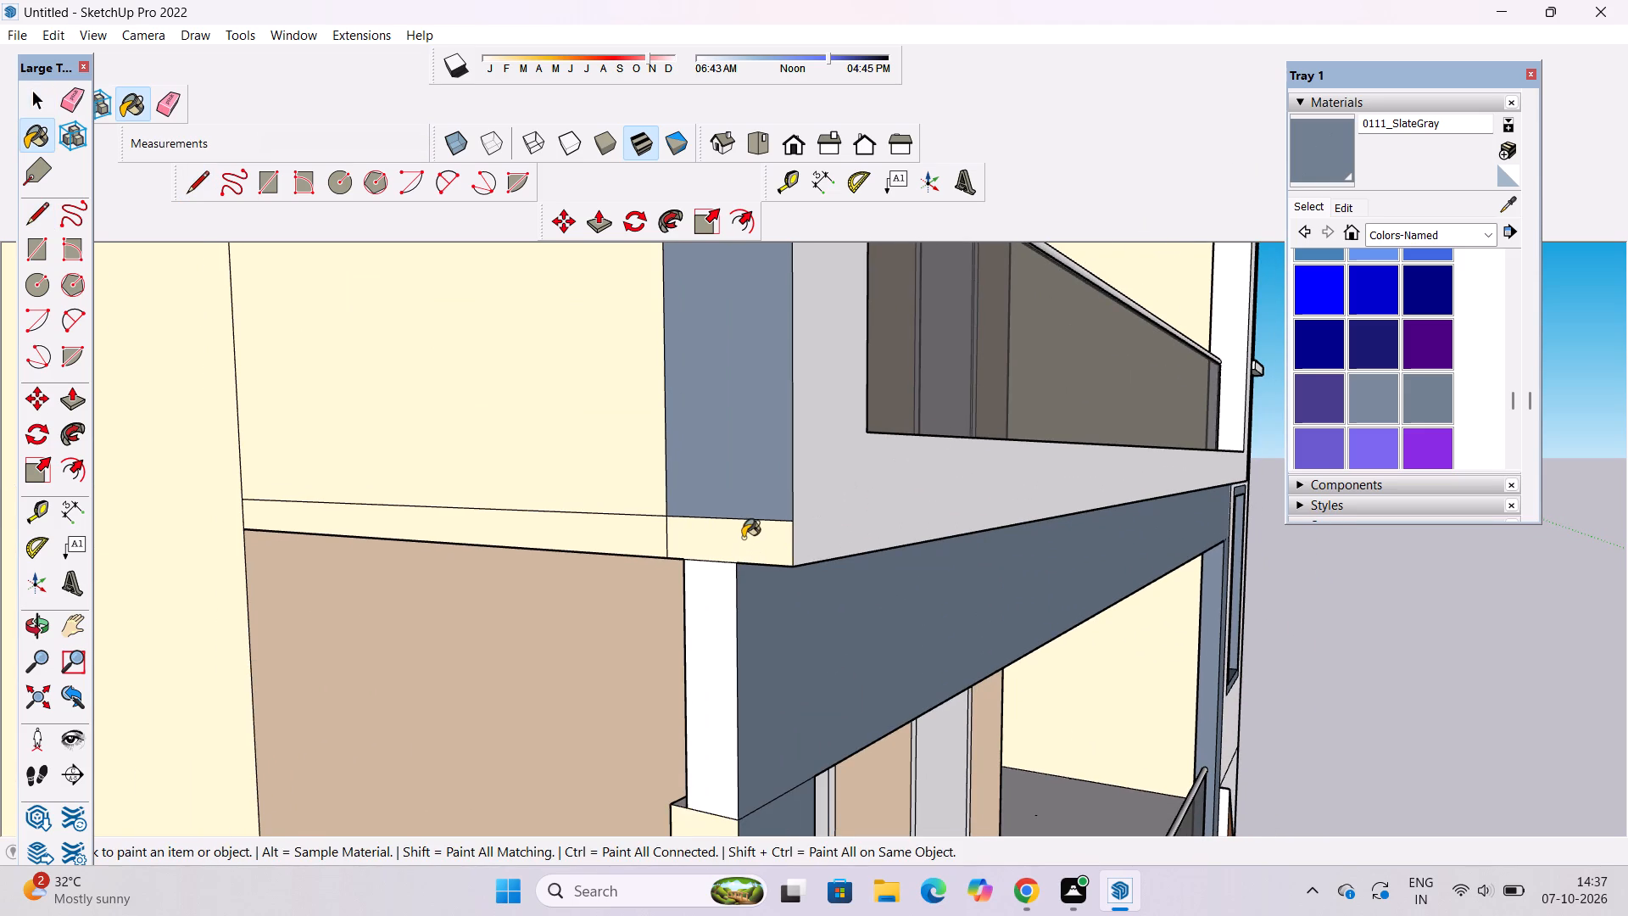
# Paint the end face of the lowest balcony's front beam and the outer side face of its corner column SlateGray.
pyautogui.scroll(-6, 693, 479)
pyautogui.click(700, 563)
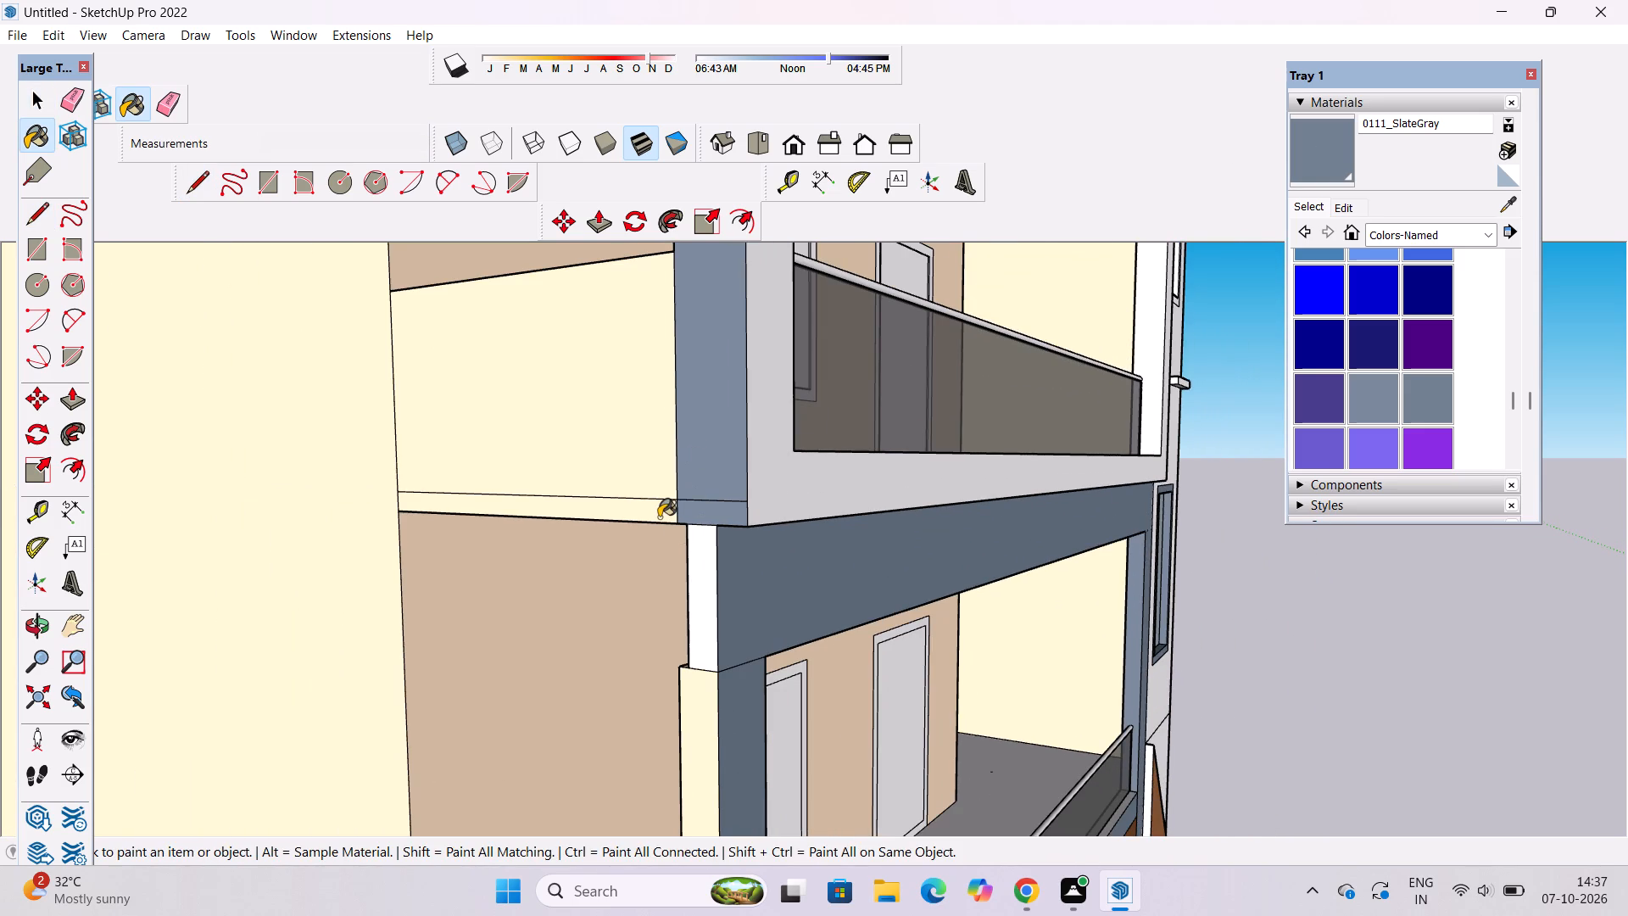
pyautogui.scroll(-9, 660, 487)
pyautogui.click(672, 601)
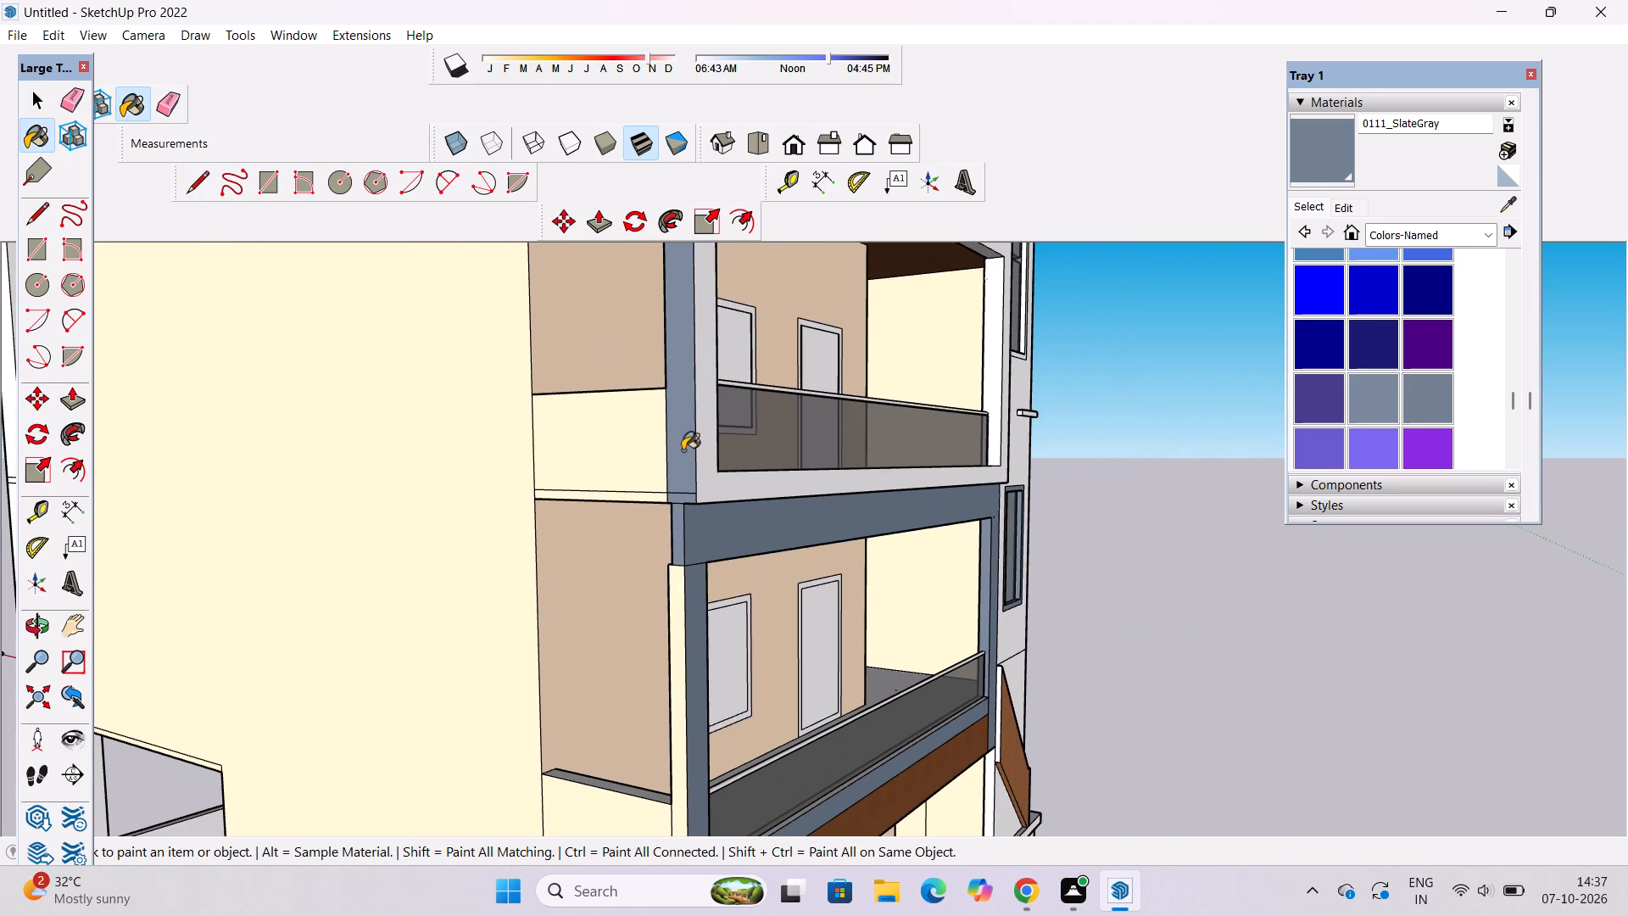
pyautogui.scroll(-8, 684, 446)
pyautogui.scroll(7, 694, 653)
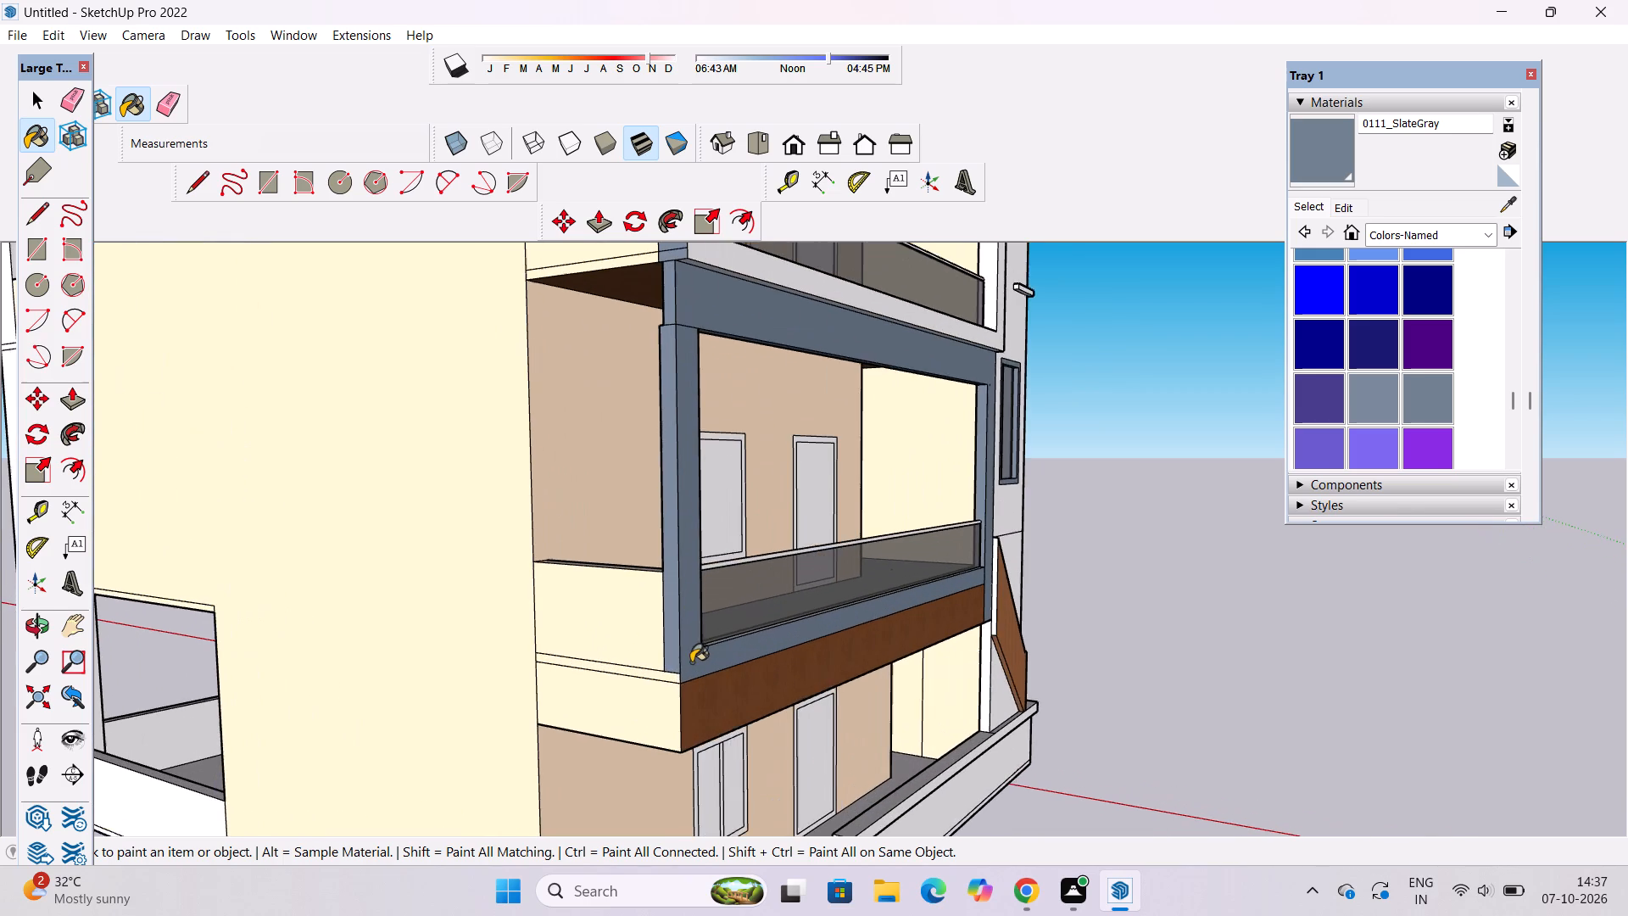
# Examine the building's balcony side, roof parapet and stair-tower side to check the painted surfaces.
pyautogui.press('o')
pyautogui.scroll(-6, 701, 647)
pyautogui.moveTo(1047, 579); pyautogui.dragTo(448, 582)
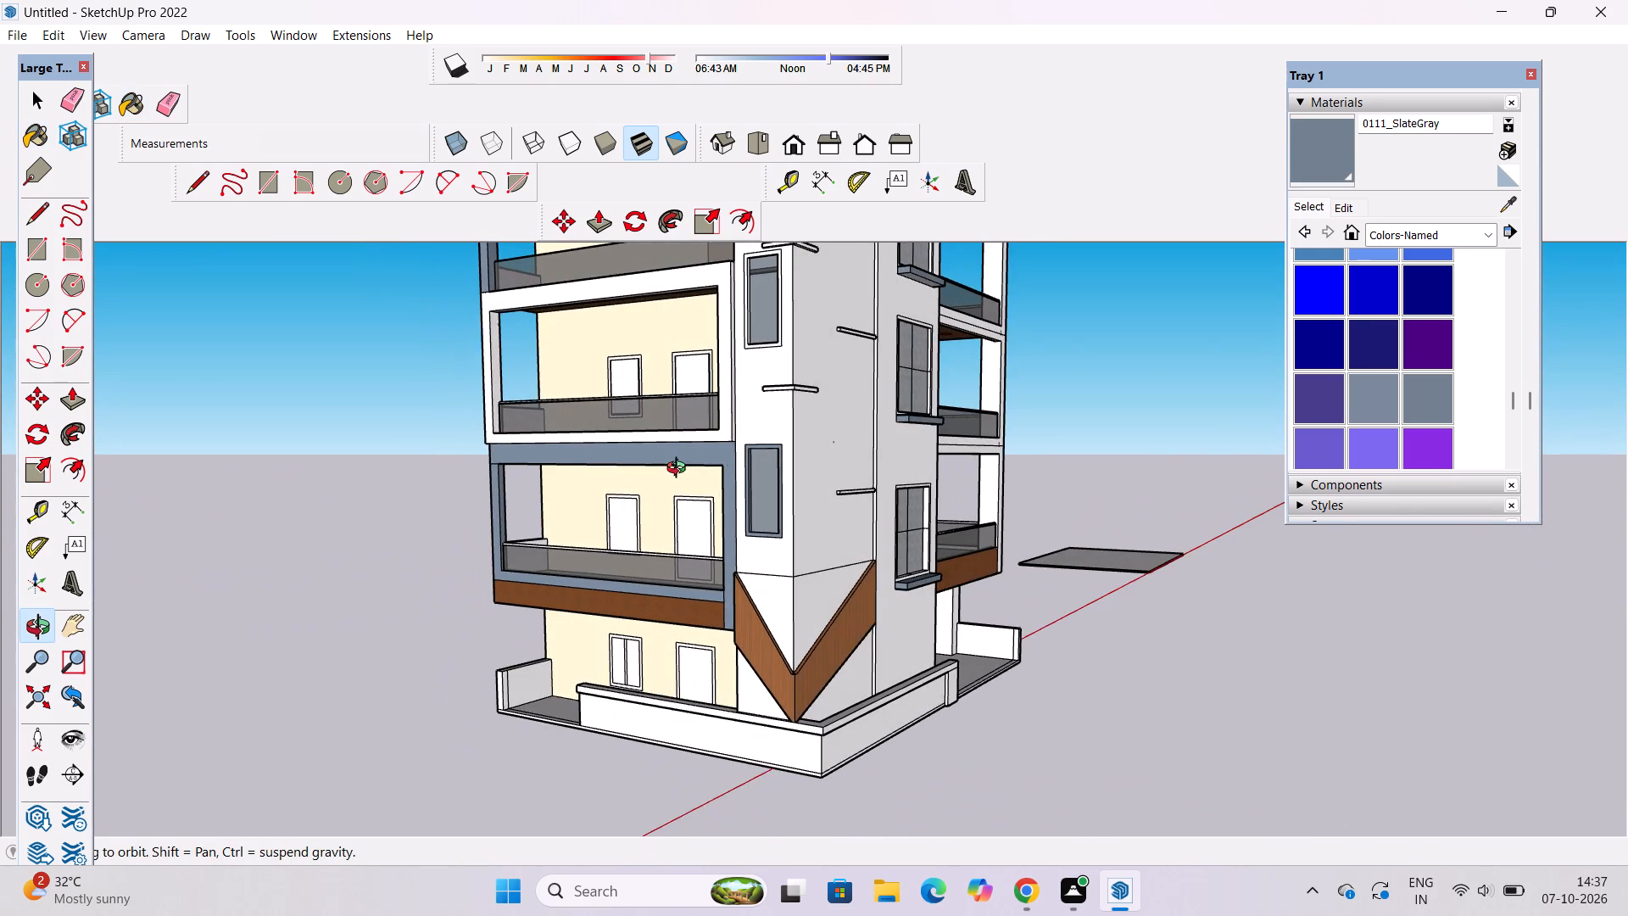
pyautogui.keyDown('shift'); pyautogui.moveTo(680, 470); pyautogui.dragTo(758, 616); pyautogui.keyUp('shift')
pyautogui.moveTo(758, 616); pyautogui.dragTo(691, 617)
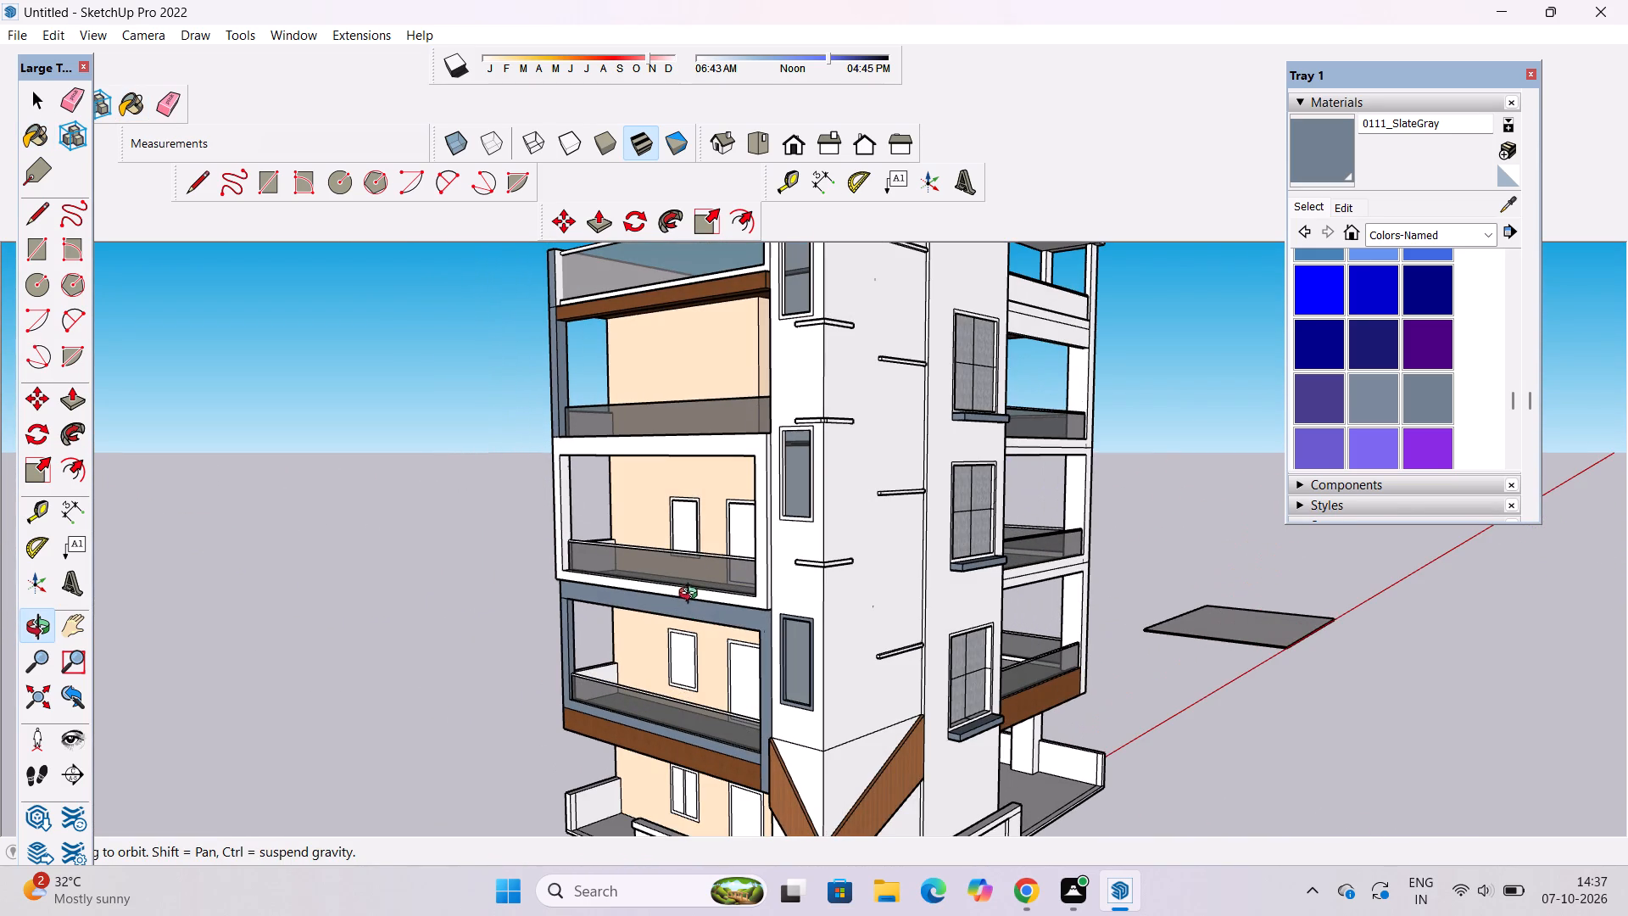
pyautogui.keyDown('shift'); pyautogui.moveTo(700, 516); pyautogui.dragTo(754, 688); pyautogui.keyUp('shift')
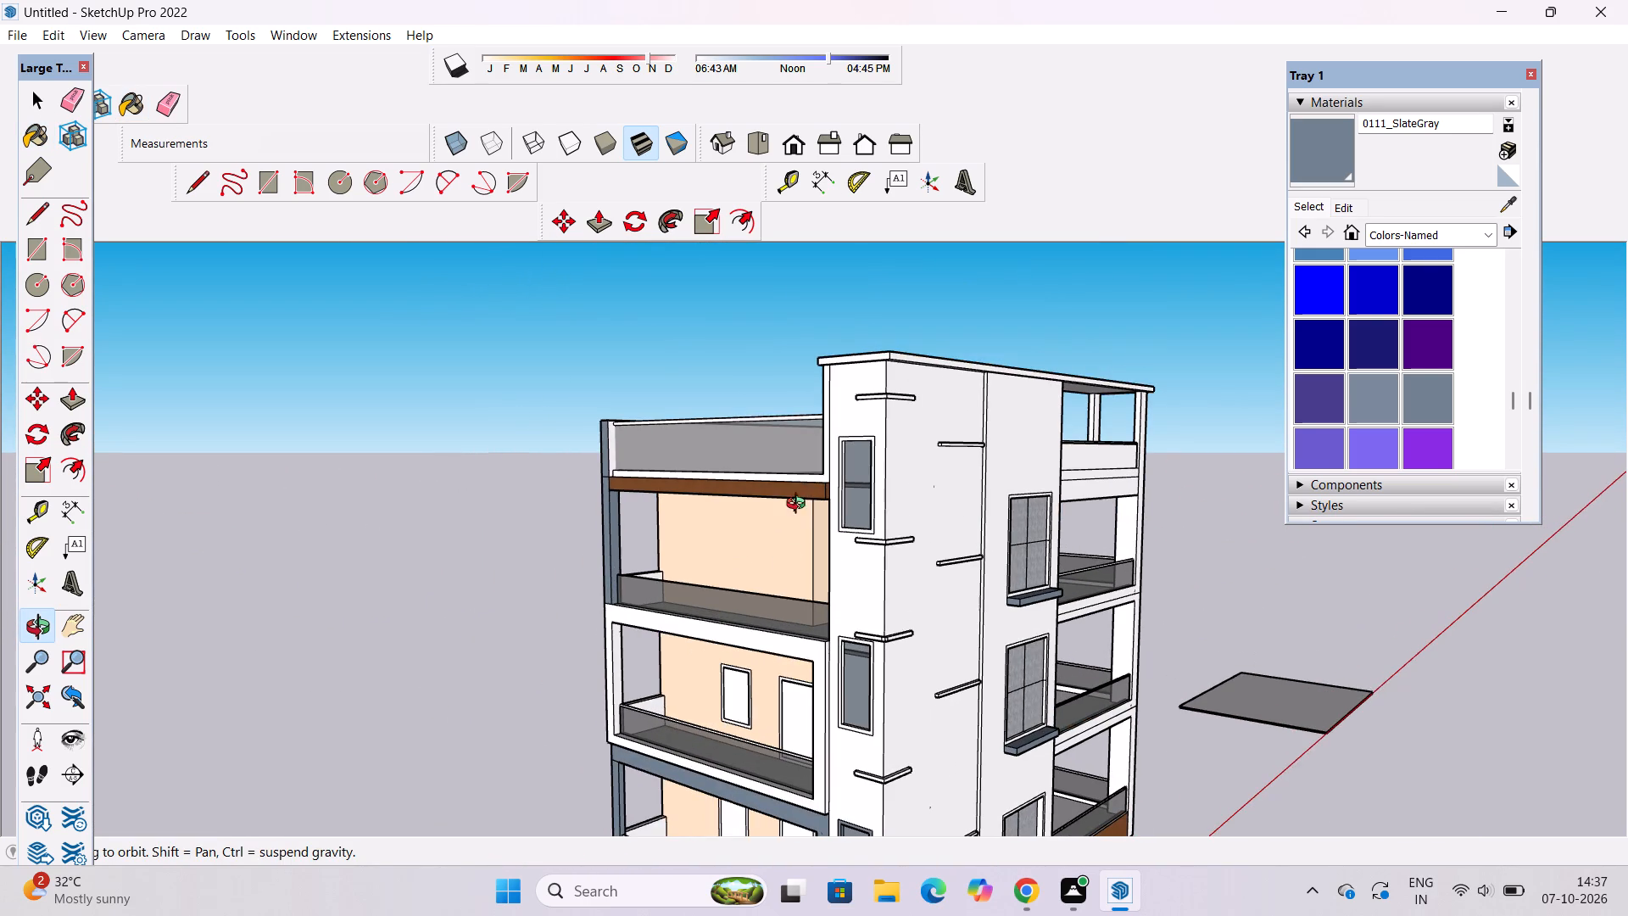
pyautogui.keyDown('shift'); pyautogui.moveTo(797, 491); pyautogui.dragTo(776, 663); pyautogui.keyUp('shift')
pyautogui.scroll(6, 760, 595)
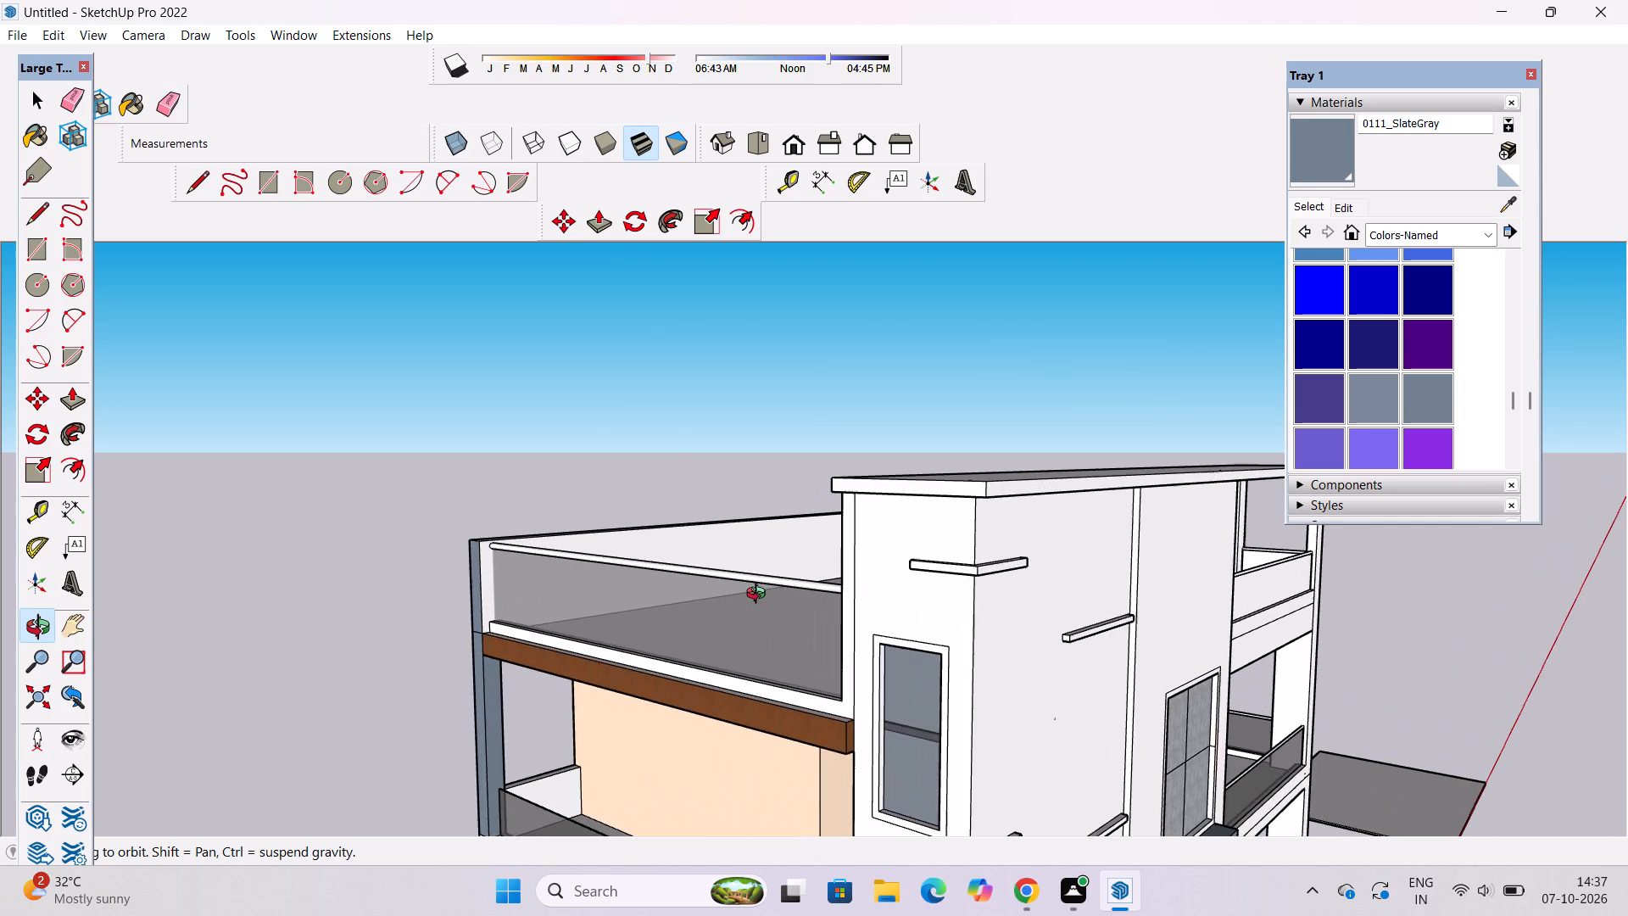
pyautogui.scroll(-6, 654, 609)
pyautogui.keyDown('shift'); pyautogui.moveTo(790, 701); pyautogui.dragTo(737, 466); pyautogui.keyUp('shift')
pyautogui.moveTo(927, 584); pyautogui.dragTo(763, 585)
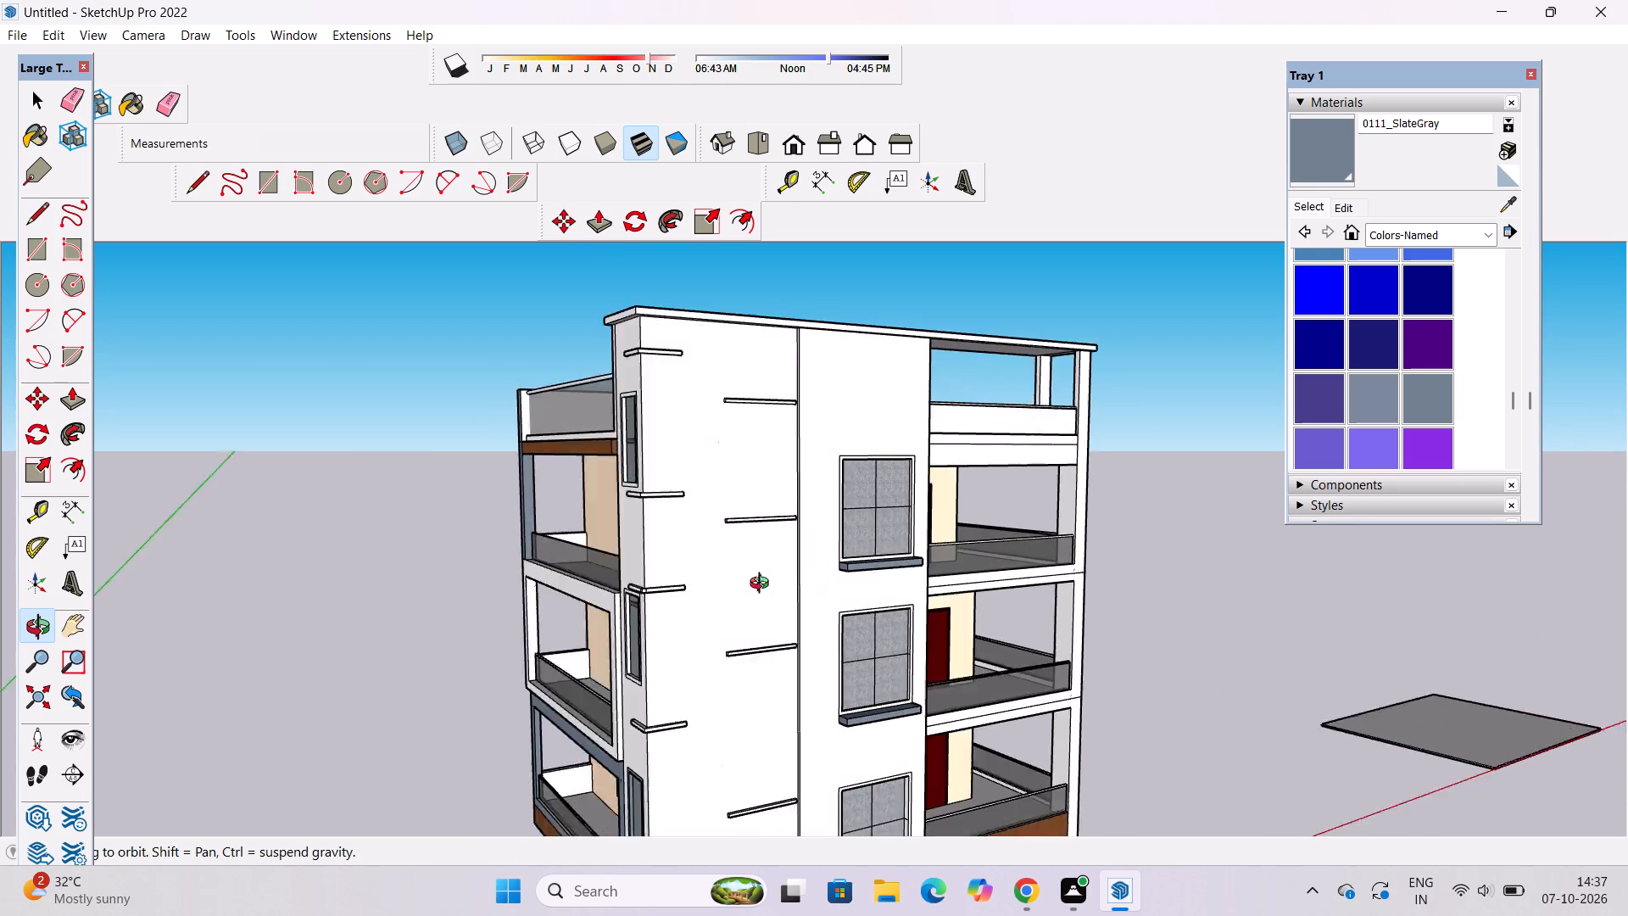
pyautogui.moveTo(763, 585); pyautogui.dragTo(750, 585)
# Paint the end face and underside of the topmost sill on the wall with the four-pane windows SlateGray.
pyautogui.scroll(4, 828, 584)
pyautogui.moveTo(858, 617); pyautogui.dragTo(528, 416)
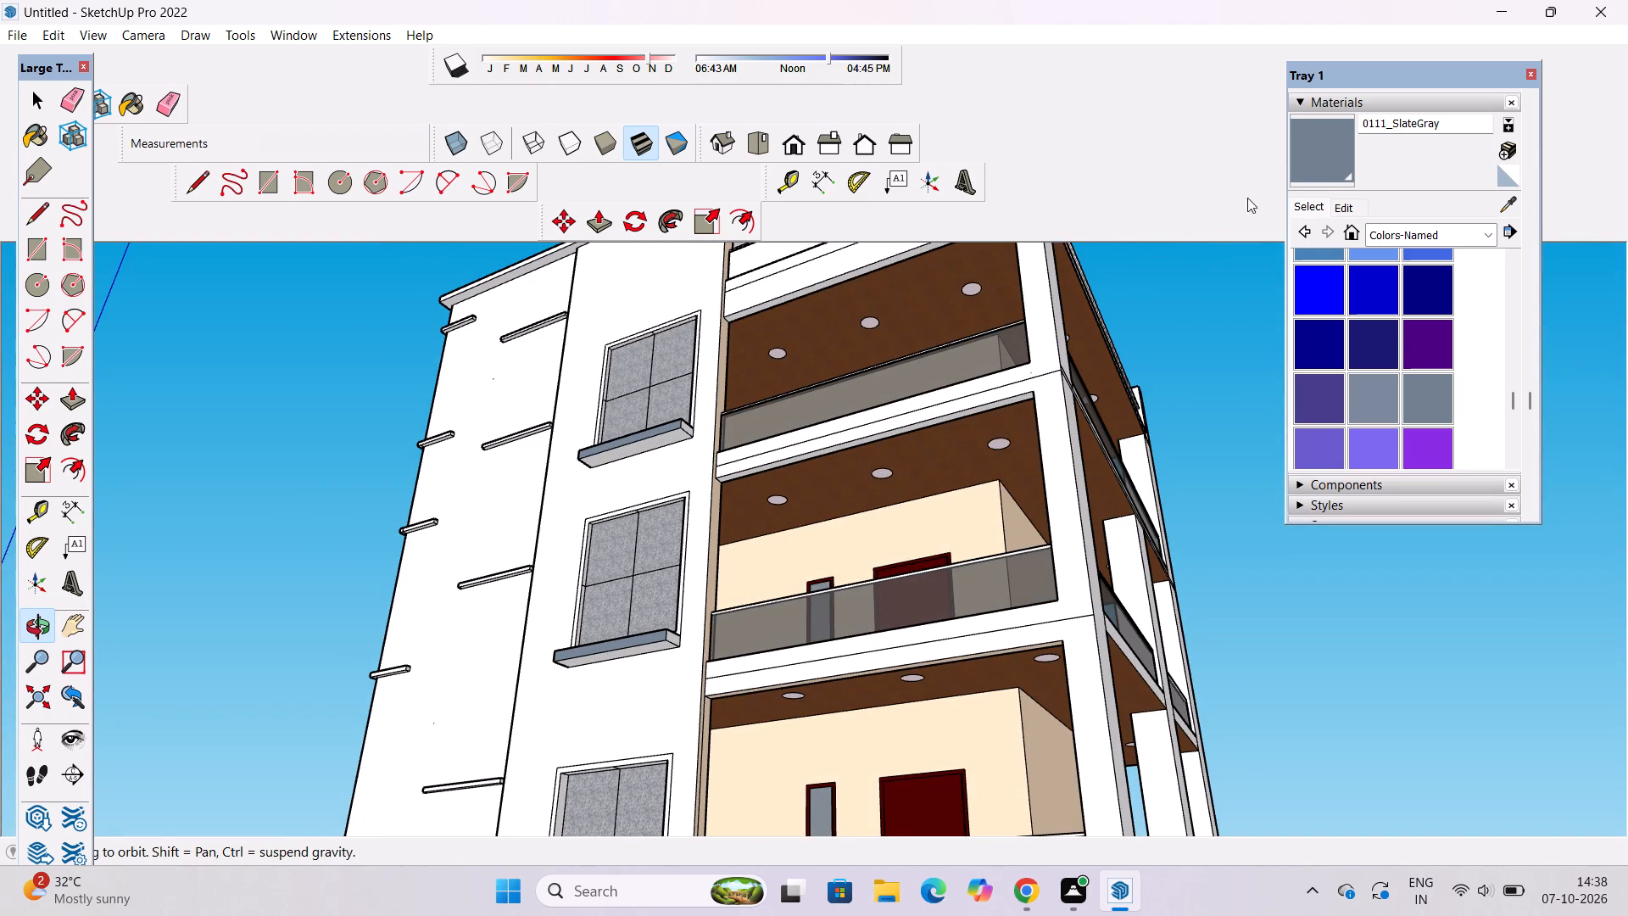
pyautogui.click(1314, 165)
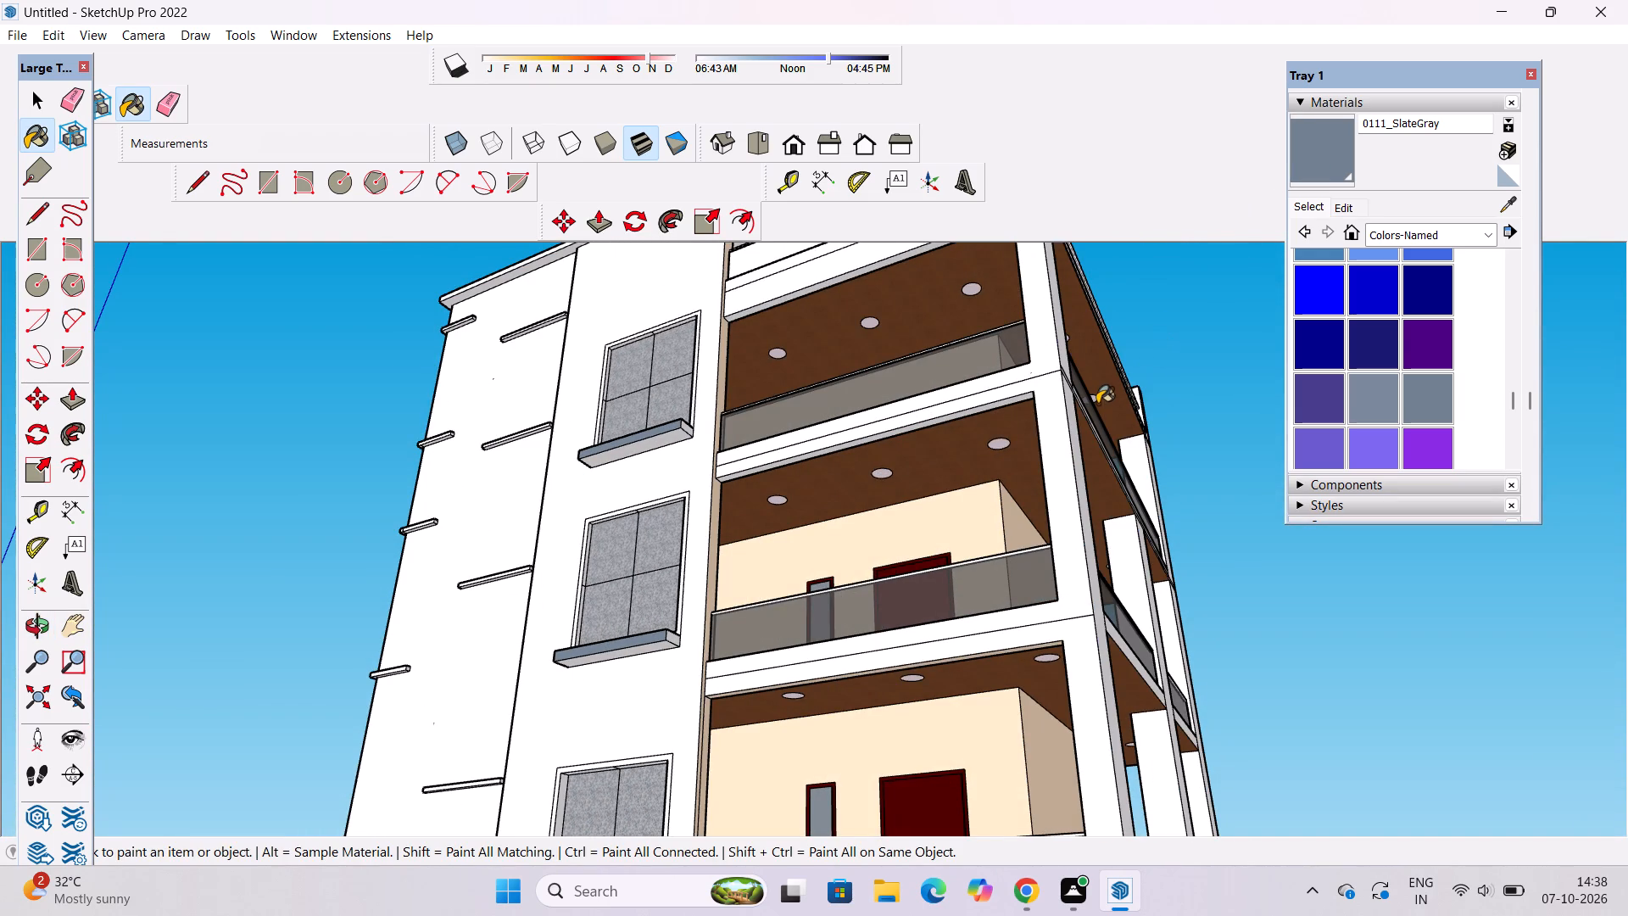
pyautogui.scroll(7, 712, 412)
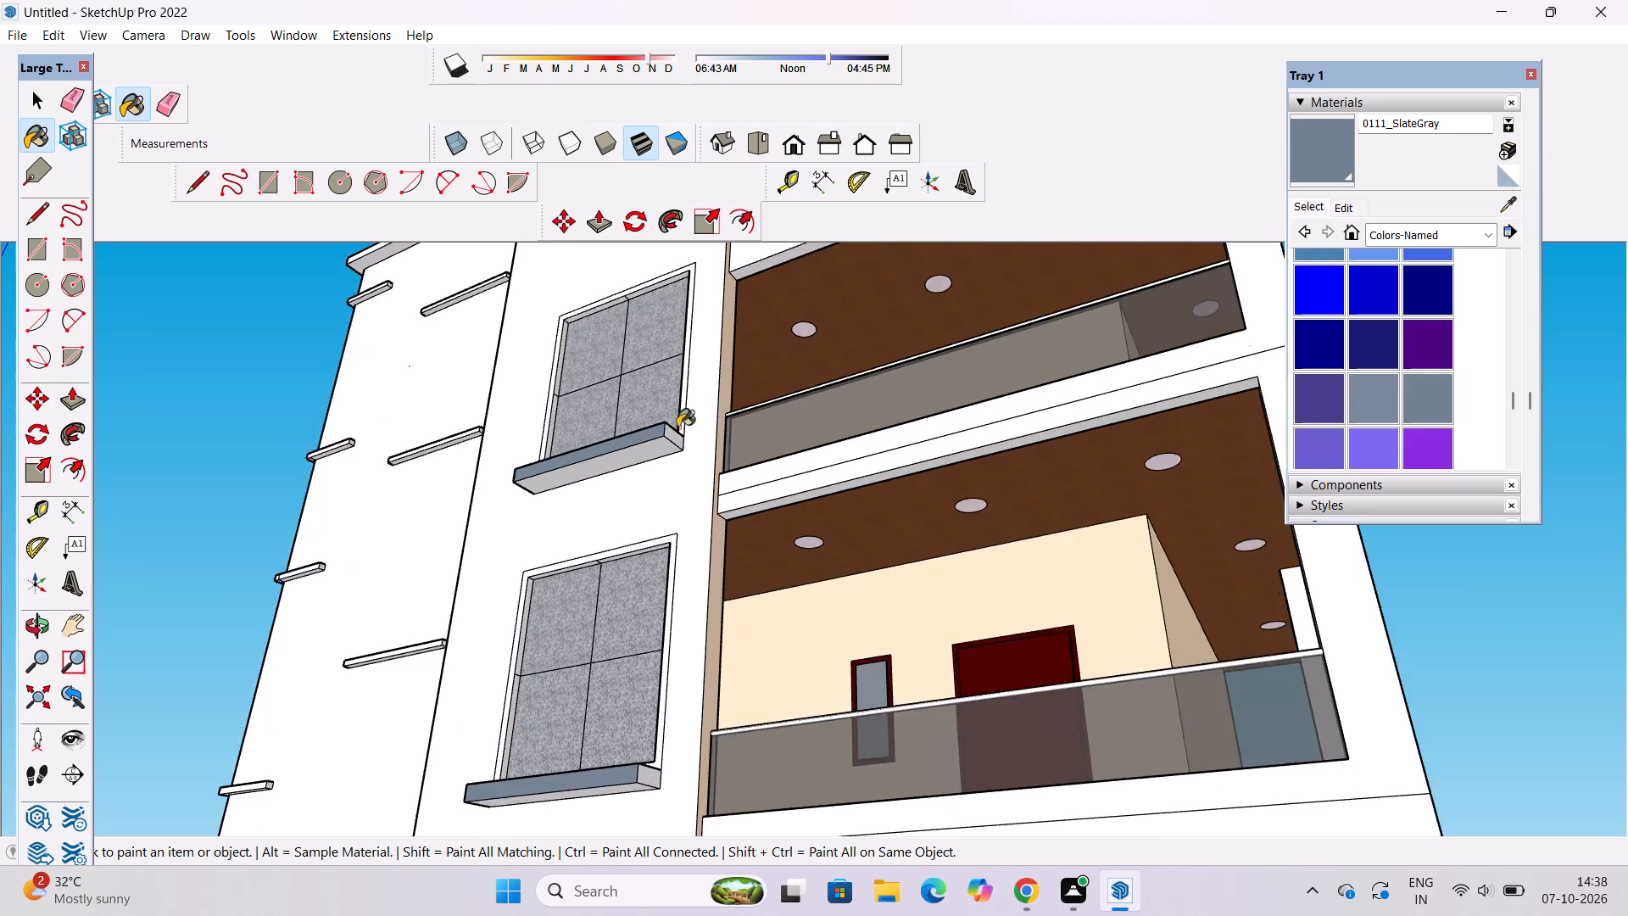
pyautogui.scroll(7, 677, 427)
pyautogui.click(673, 450)
pyautogui.click(625, 489)
# Paint the end face and underside of the middle four-pane window's sill SlateGray.
pyautogui.scroll(-6, 800, 315)
pyautogui.scroll(-4, 764, 418)
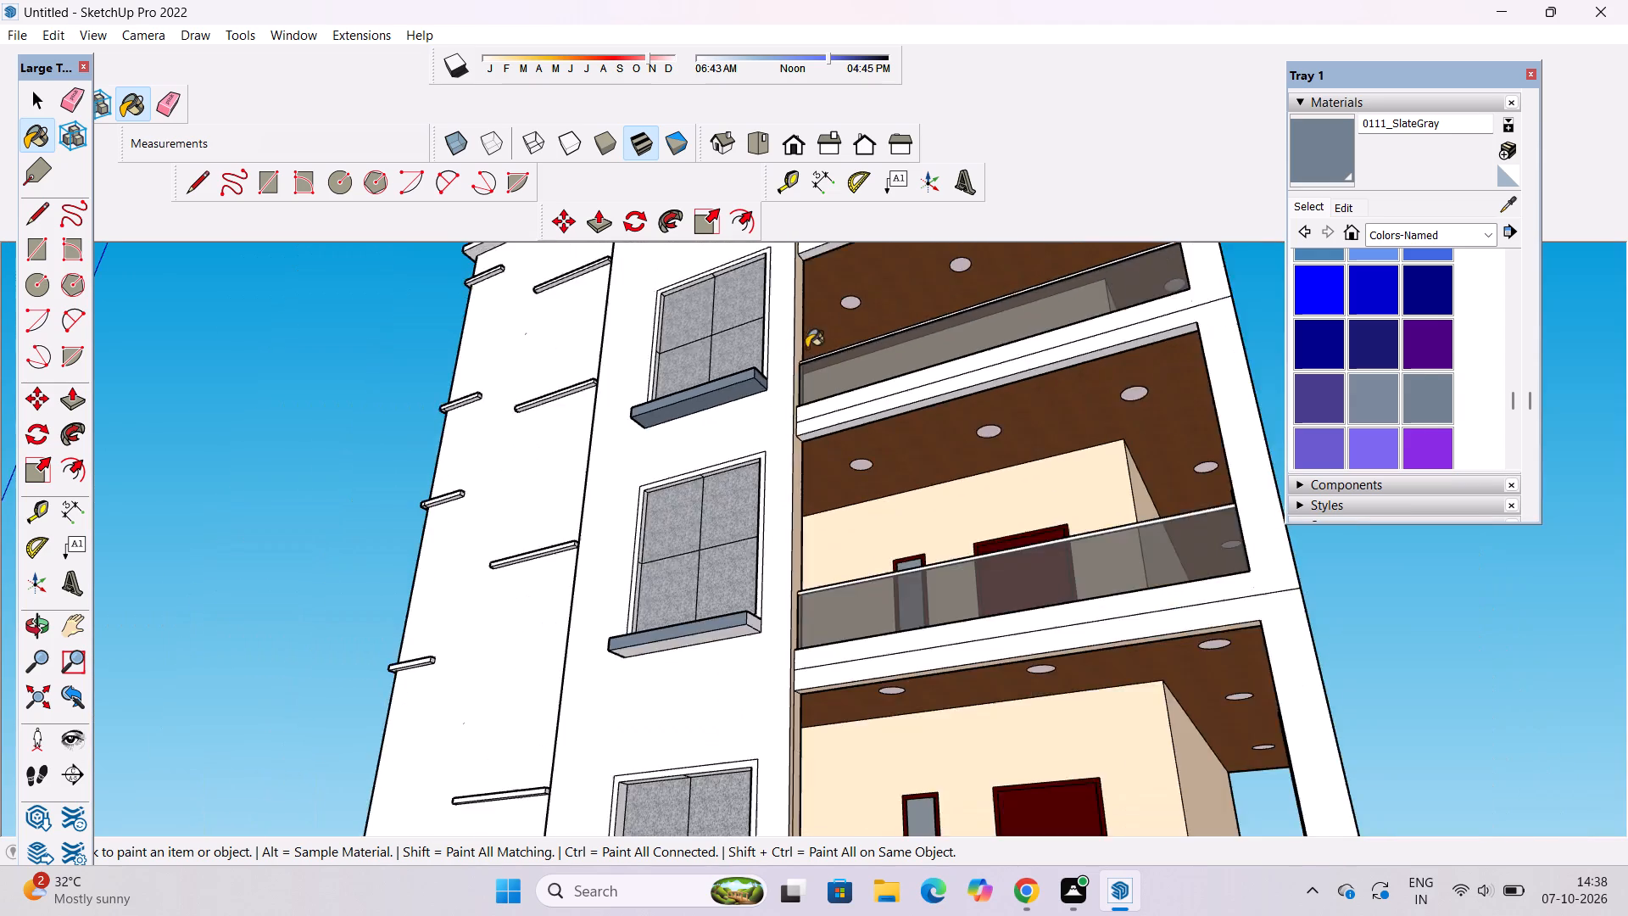
pyautogui.scroll(-6, 806, 348)
pyautogui.scroll(9, 783, 563)
pyautogui.click(753, 576)
pyautogui.click(739, 593)
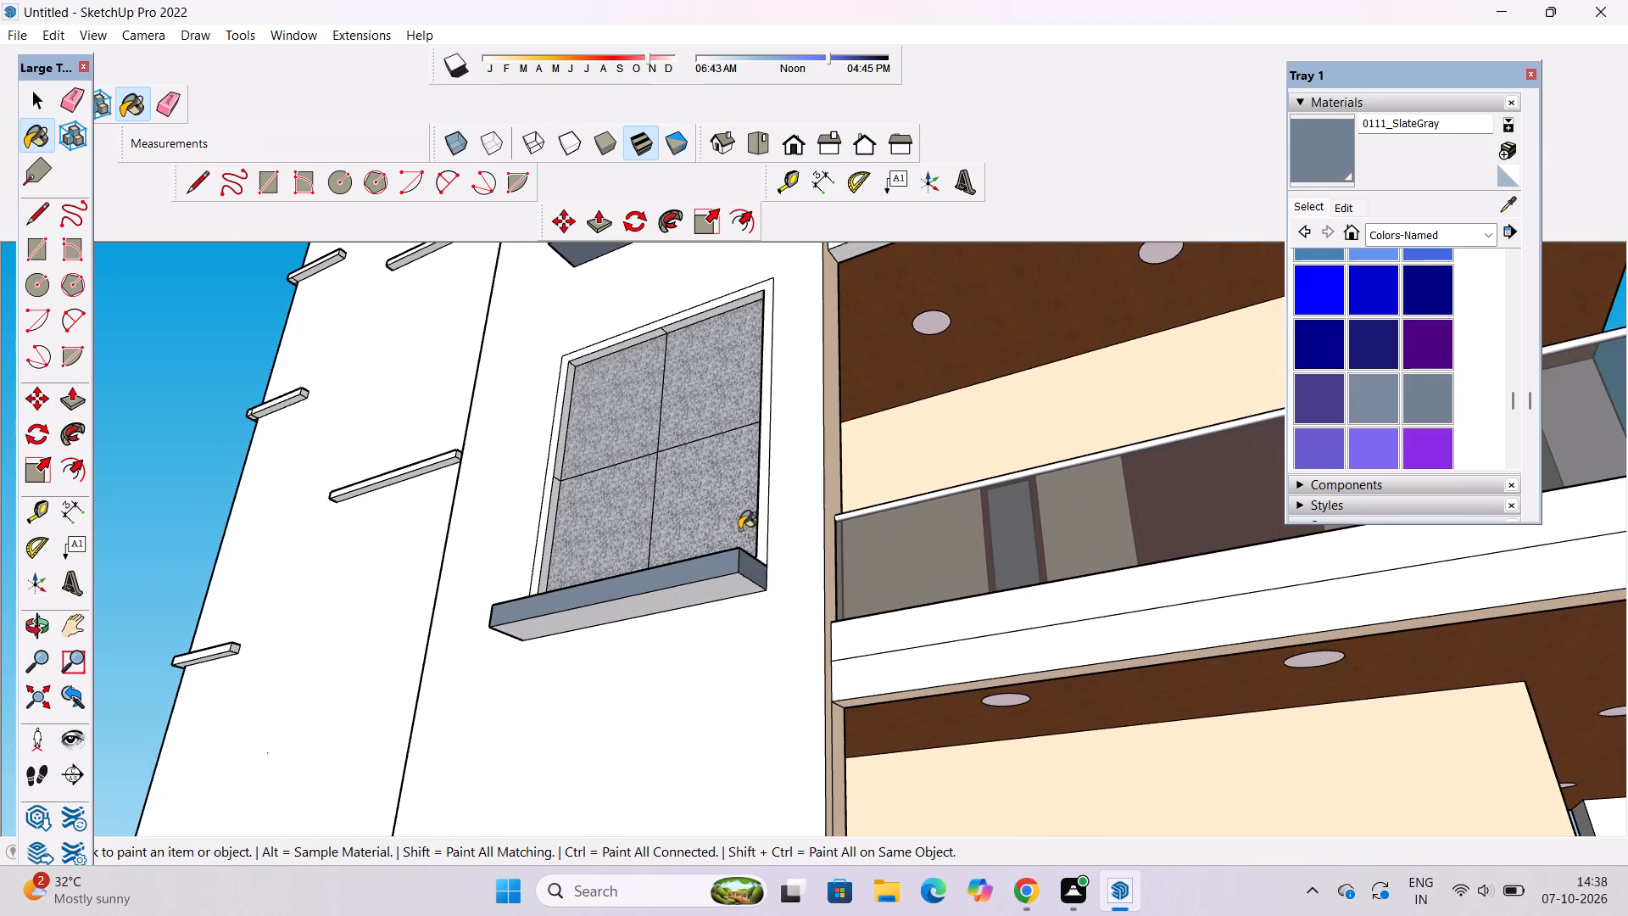
# Paint the end face and underside of the lowest four-pane window's sill SlateGray.
pyautogui.scroll(-13, 740, 500)
pyautogui.scroll(9, 757, 639)
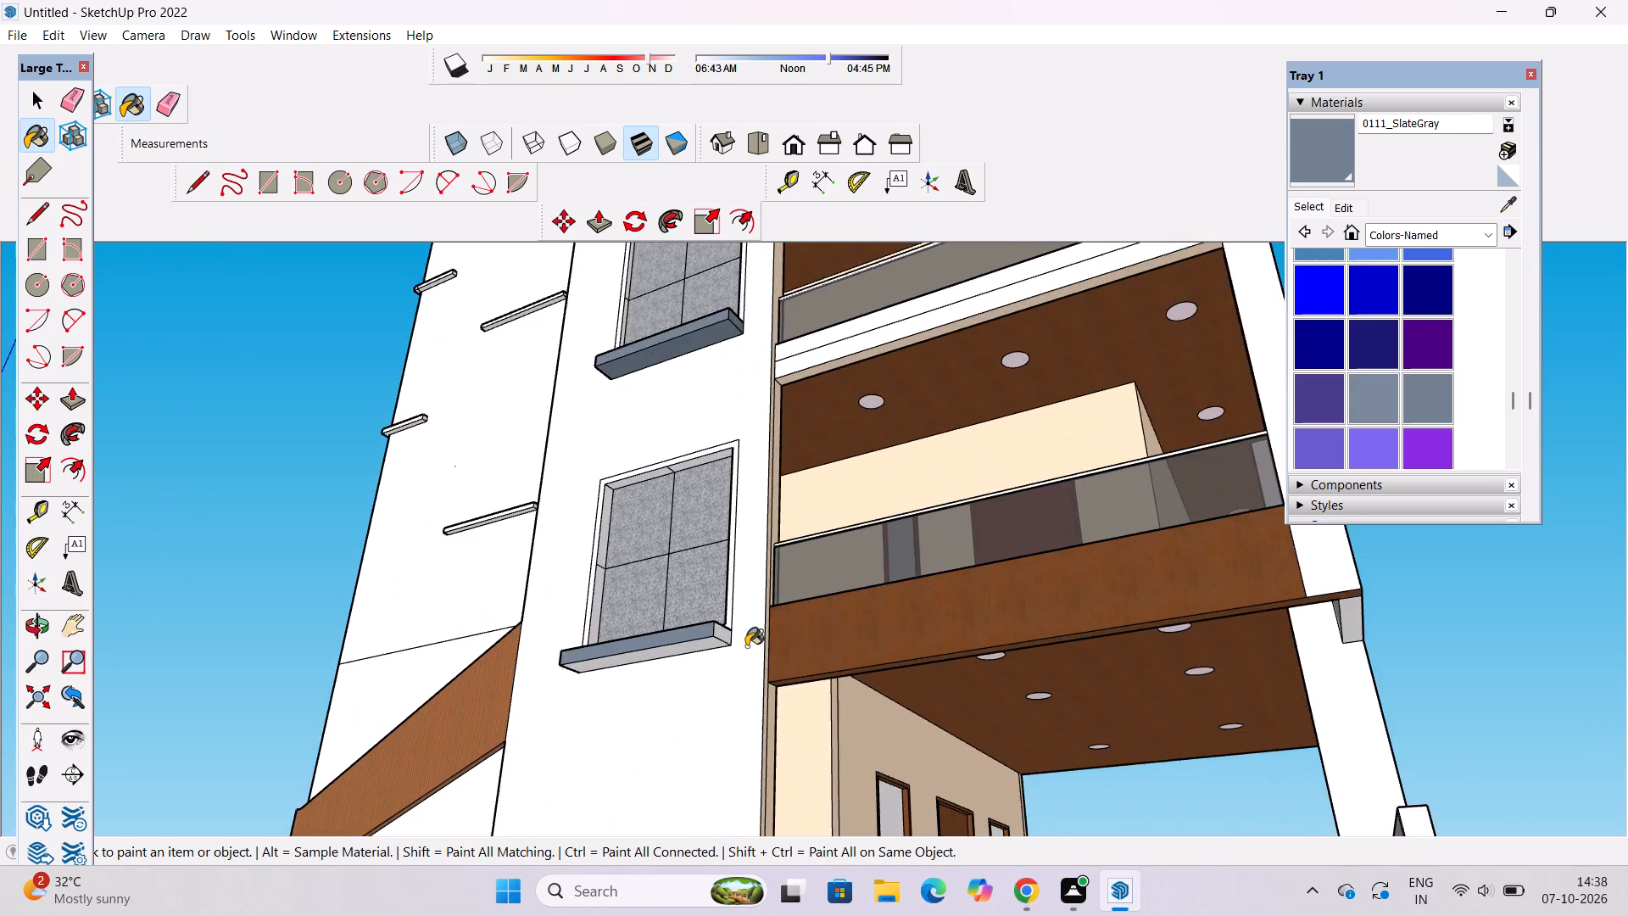
pyautogui.scroll(7, 746, 646)
pyautogui.click(699, 628)
pyautogui.click(699, 642)
# Paint the ground-level boundary wall's coping face and its end post's front and end faces SlateGray, below the four-pane windows.
pyautogui.scroll(-6, 741, 552)
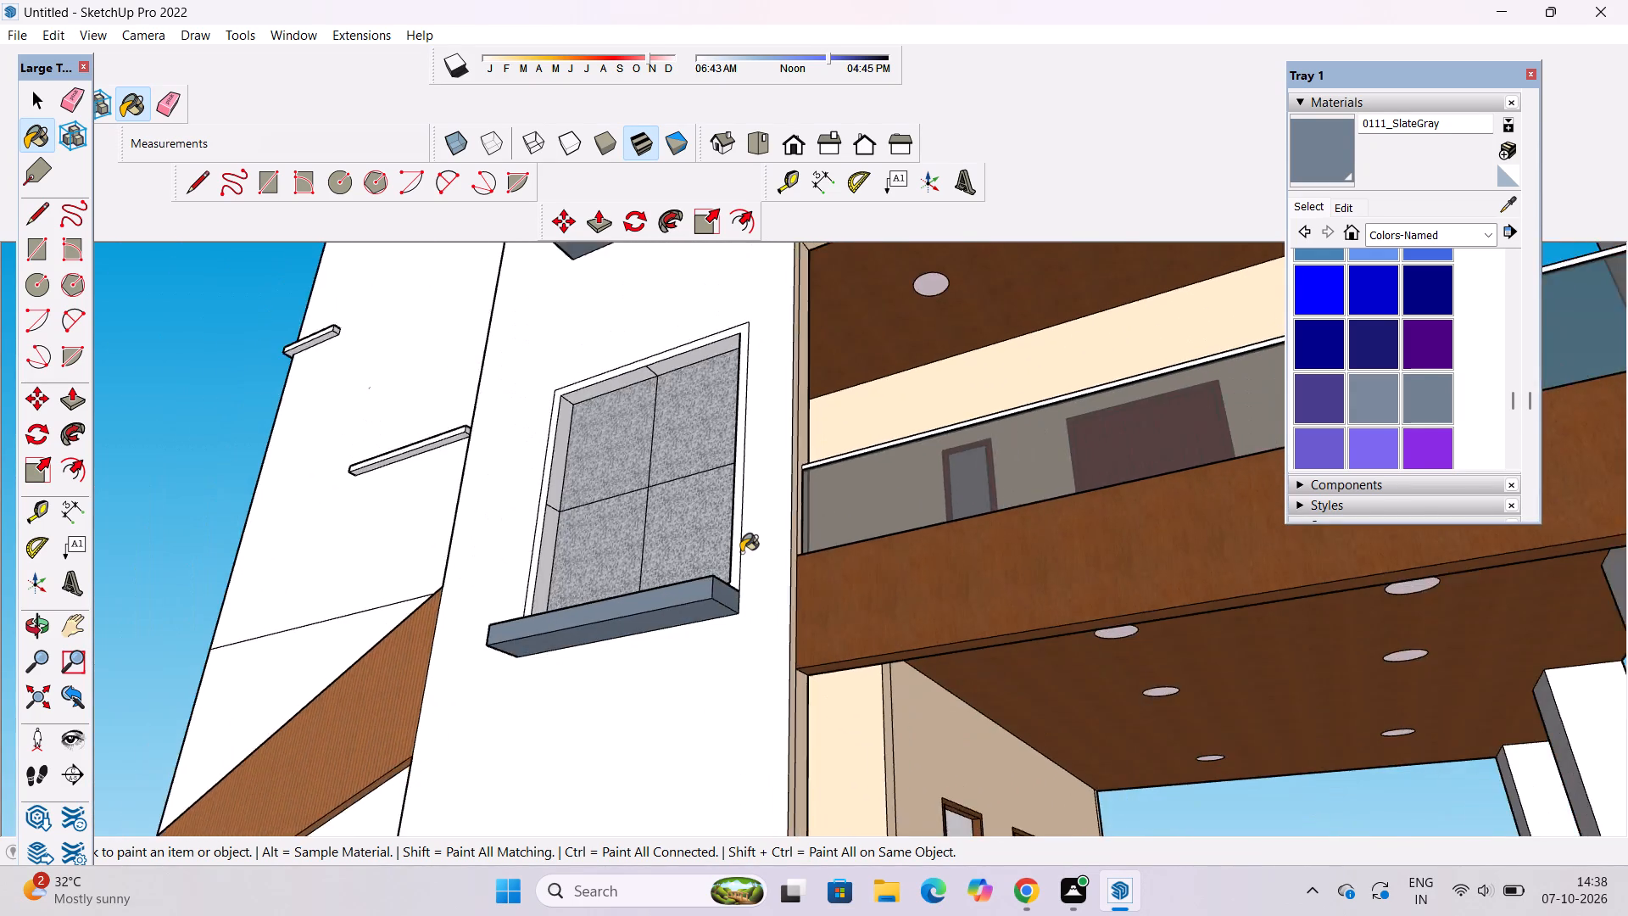
pyautogui.scroll(-10, 741, 552)
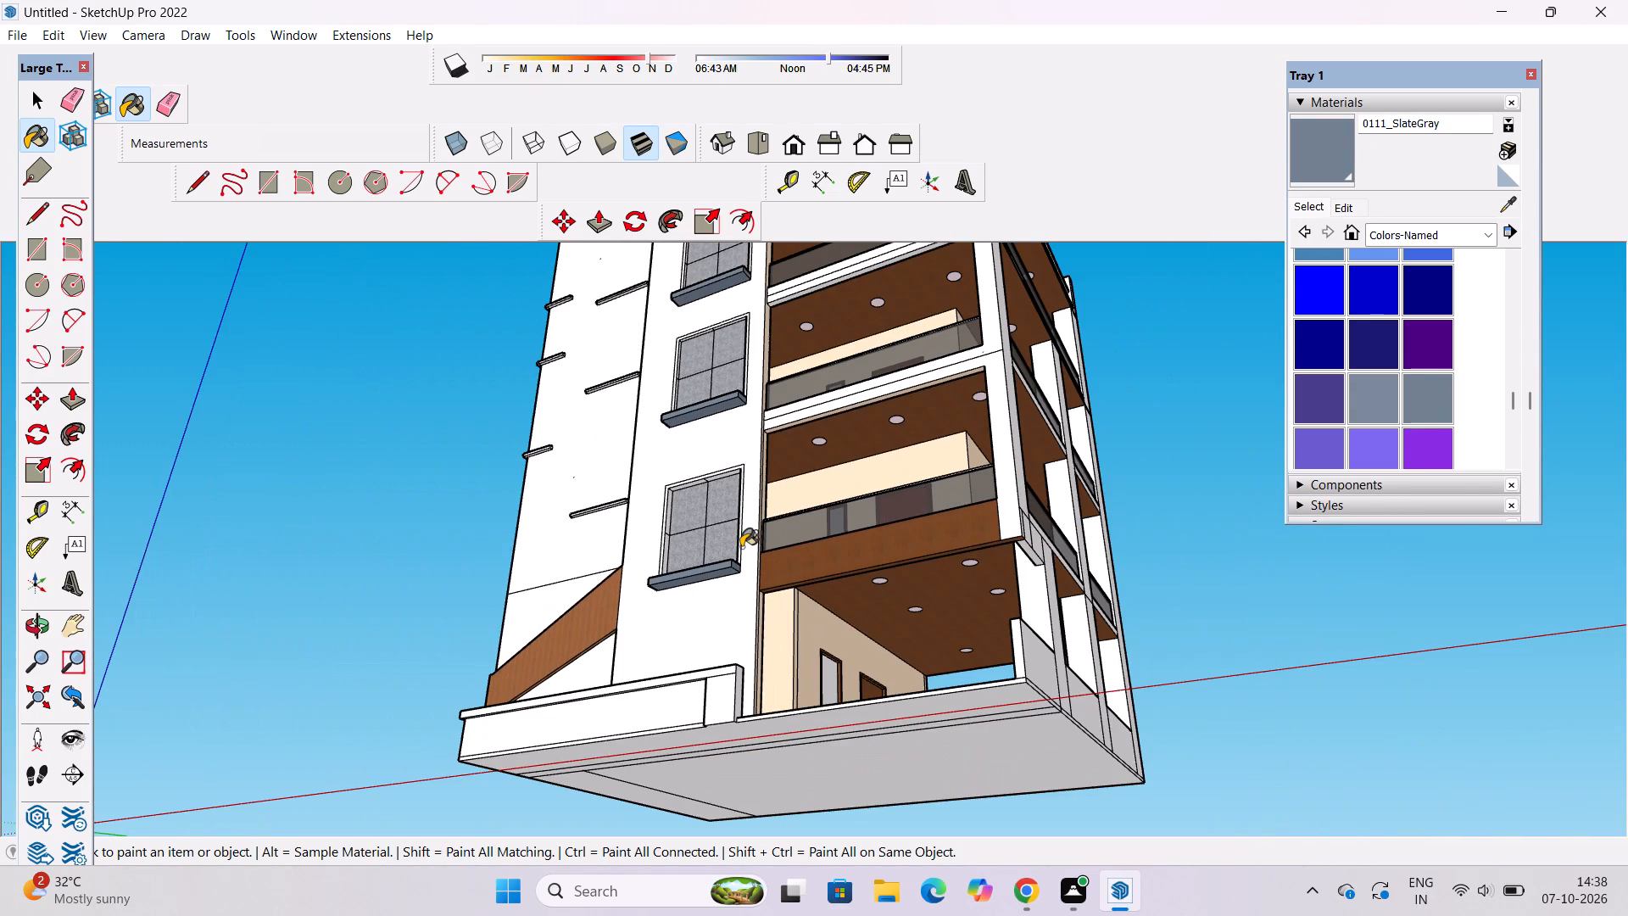
pyautogui.scroll(-6, 741, 547)
pyautogui.scroll(16, 755, 644)
pyautogui.click(720, 614)
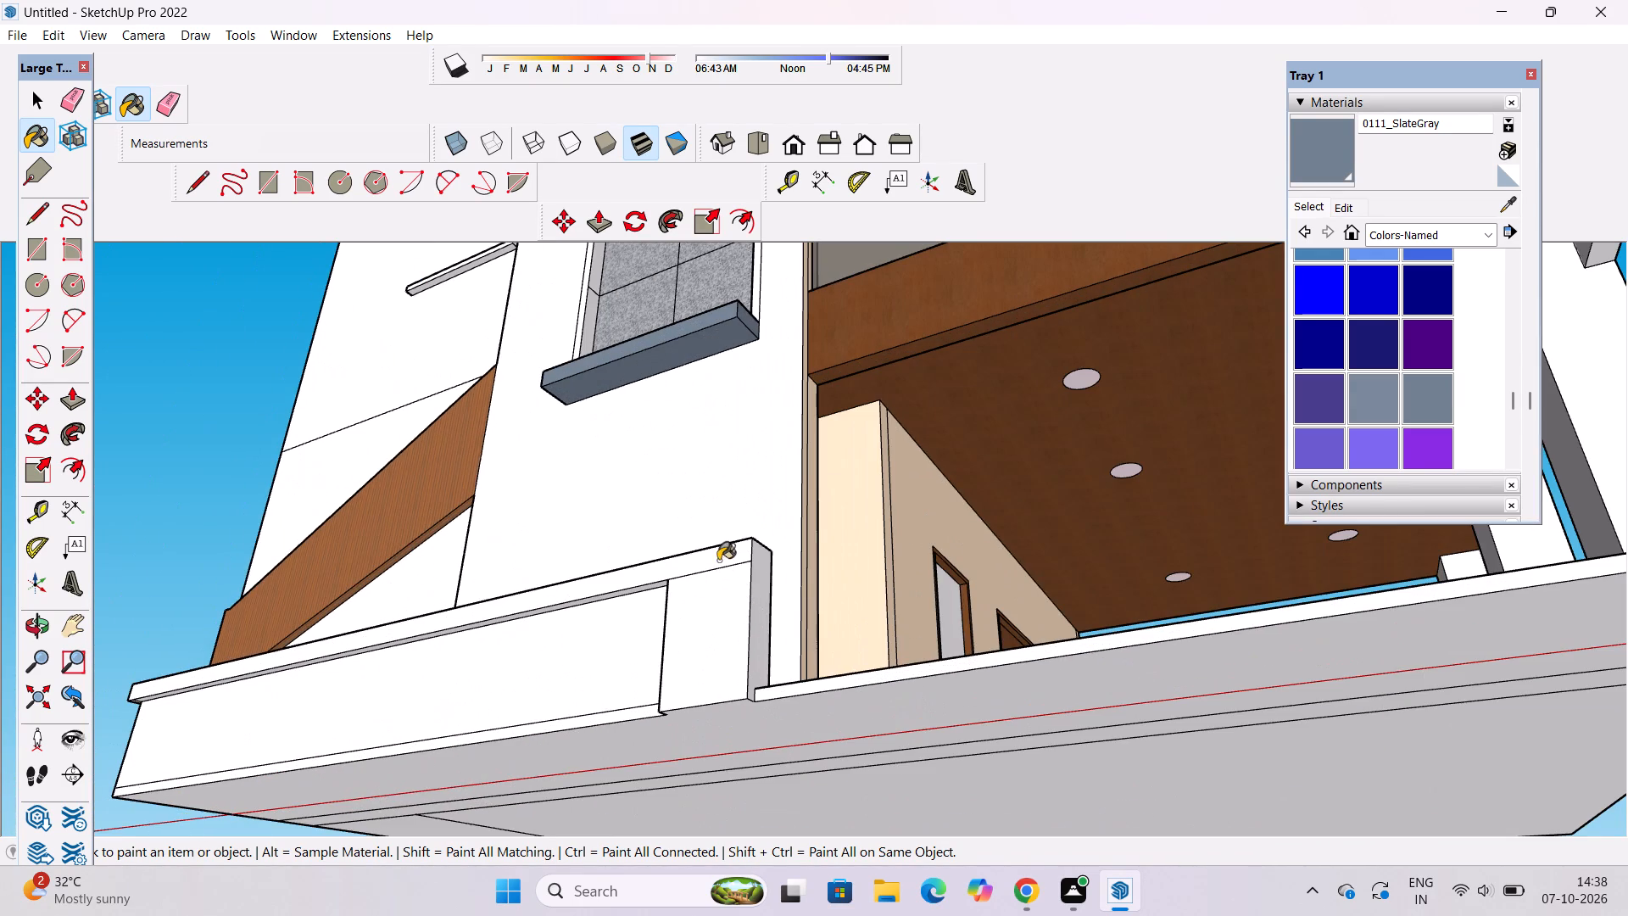
pyautogui.click(725, 554)
pyautogui.click(757, 589)
# Paint the underside of that boundary wall's coping and the inner return face of its end post SlateGray.
pyautogui.scroll(6, 575, 589)
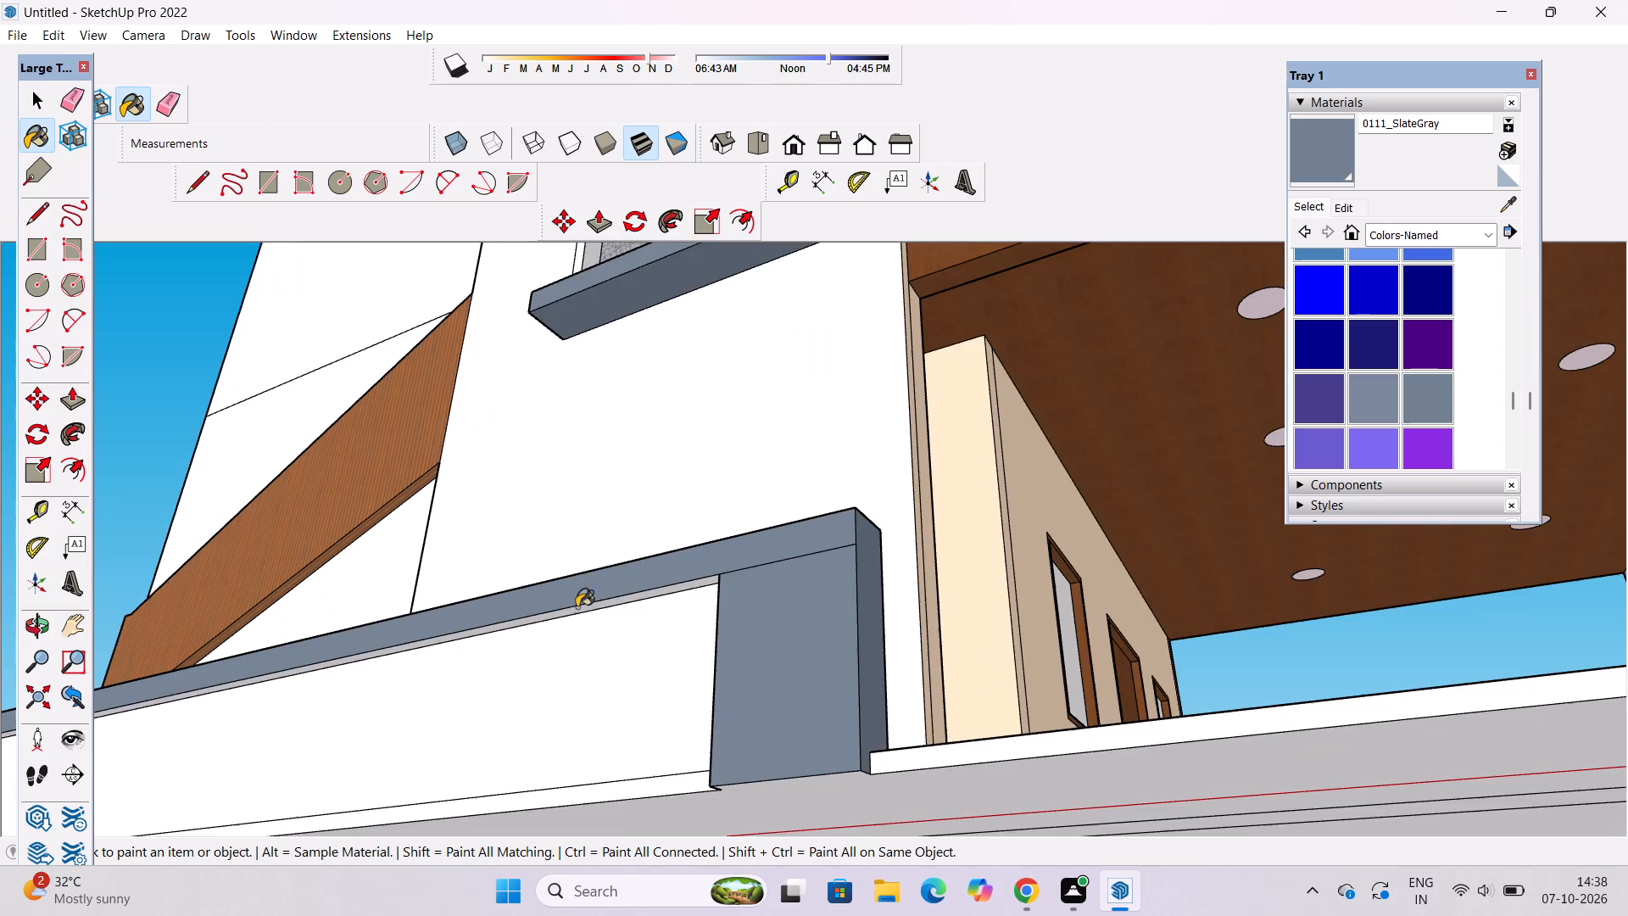
pyautogui.scroll(20, 577, 607)
pyautogui.scroll(1, 577, 607)
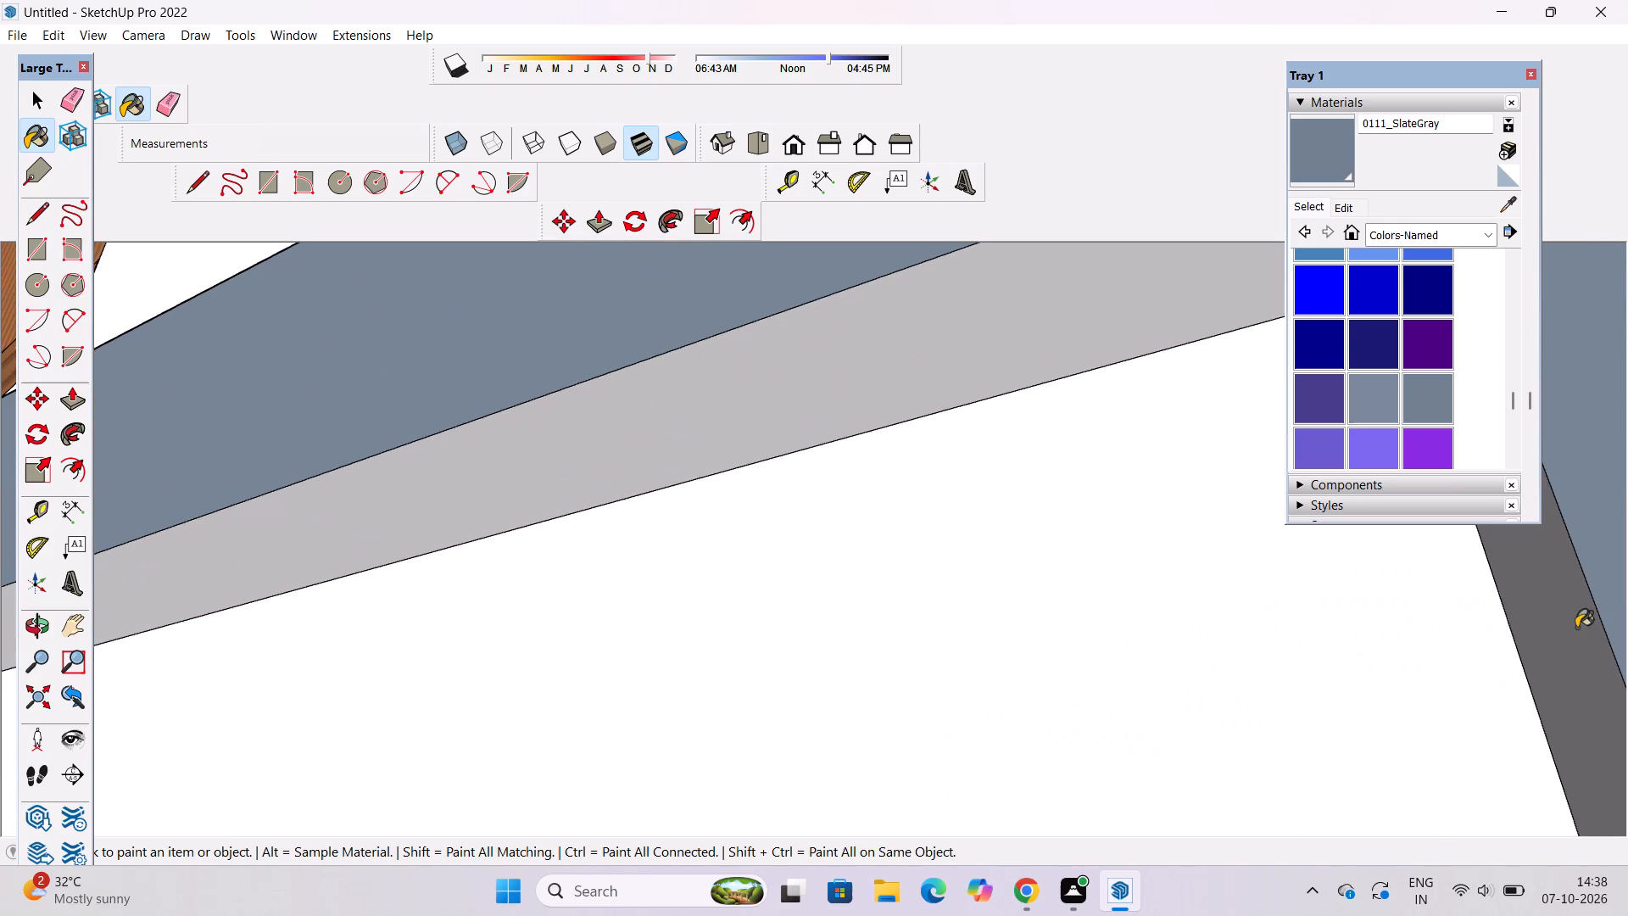
pyautogui.click(1576, 628)
pyautogui.click(1030, 343)
# Erase the edge between the boundary wall's coping face and its end post so they form one face.
pyautogui.press('o')
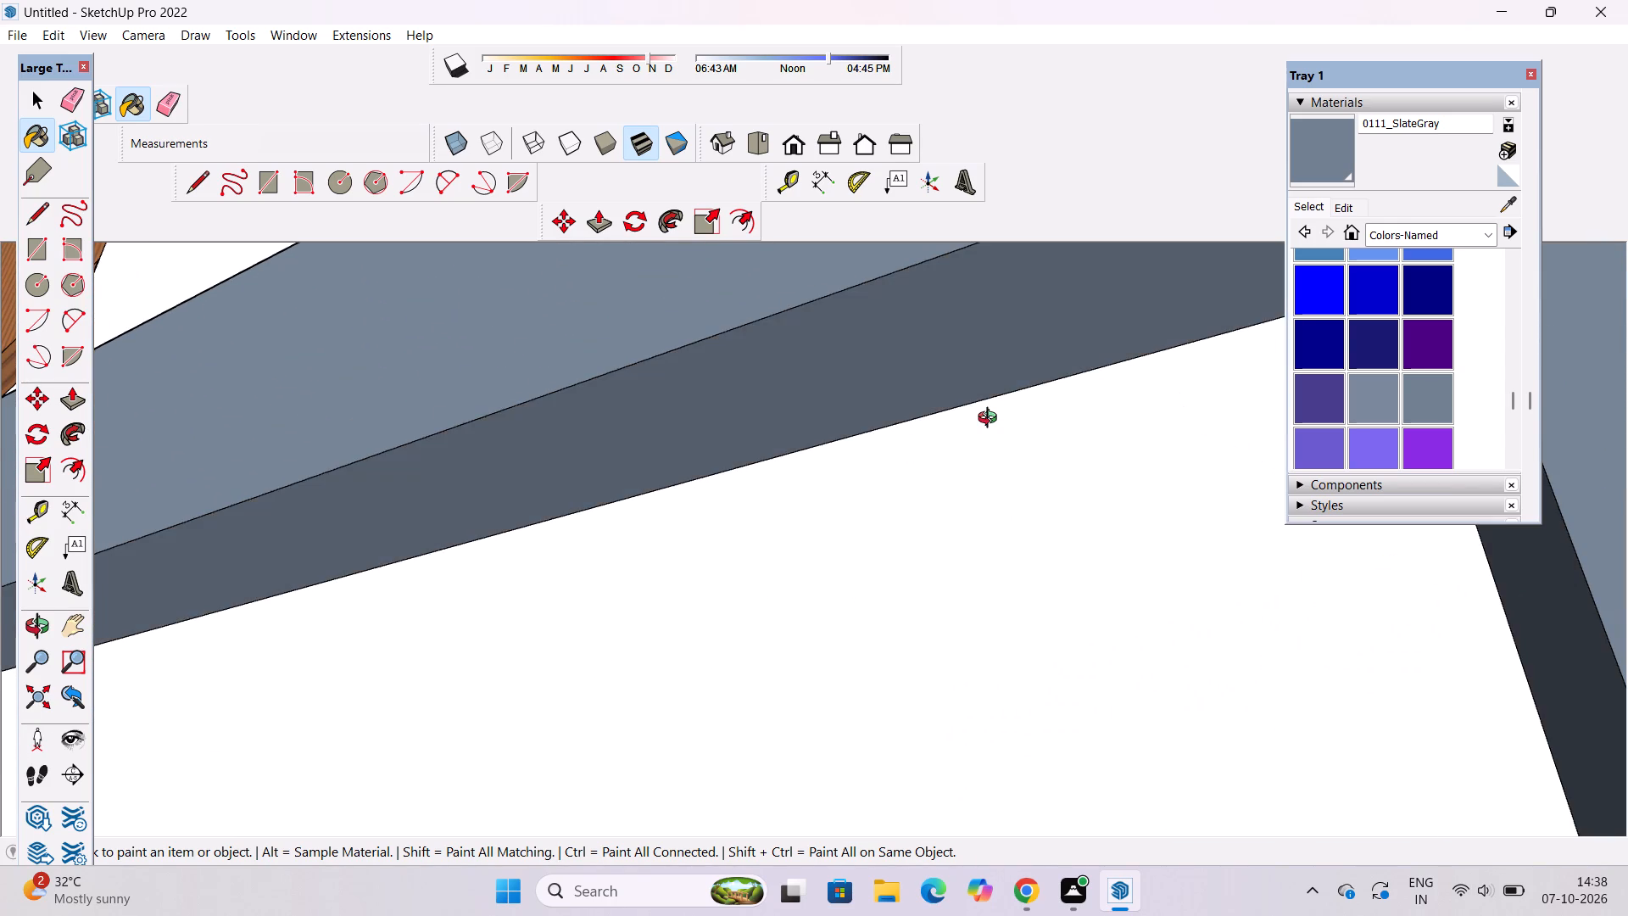
pyautogui.scroll(-6, 990, 419)
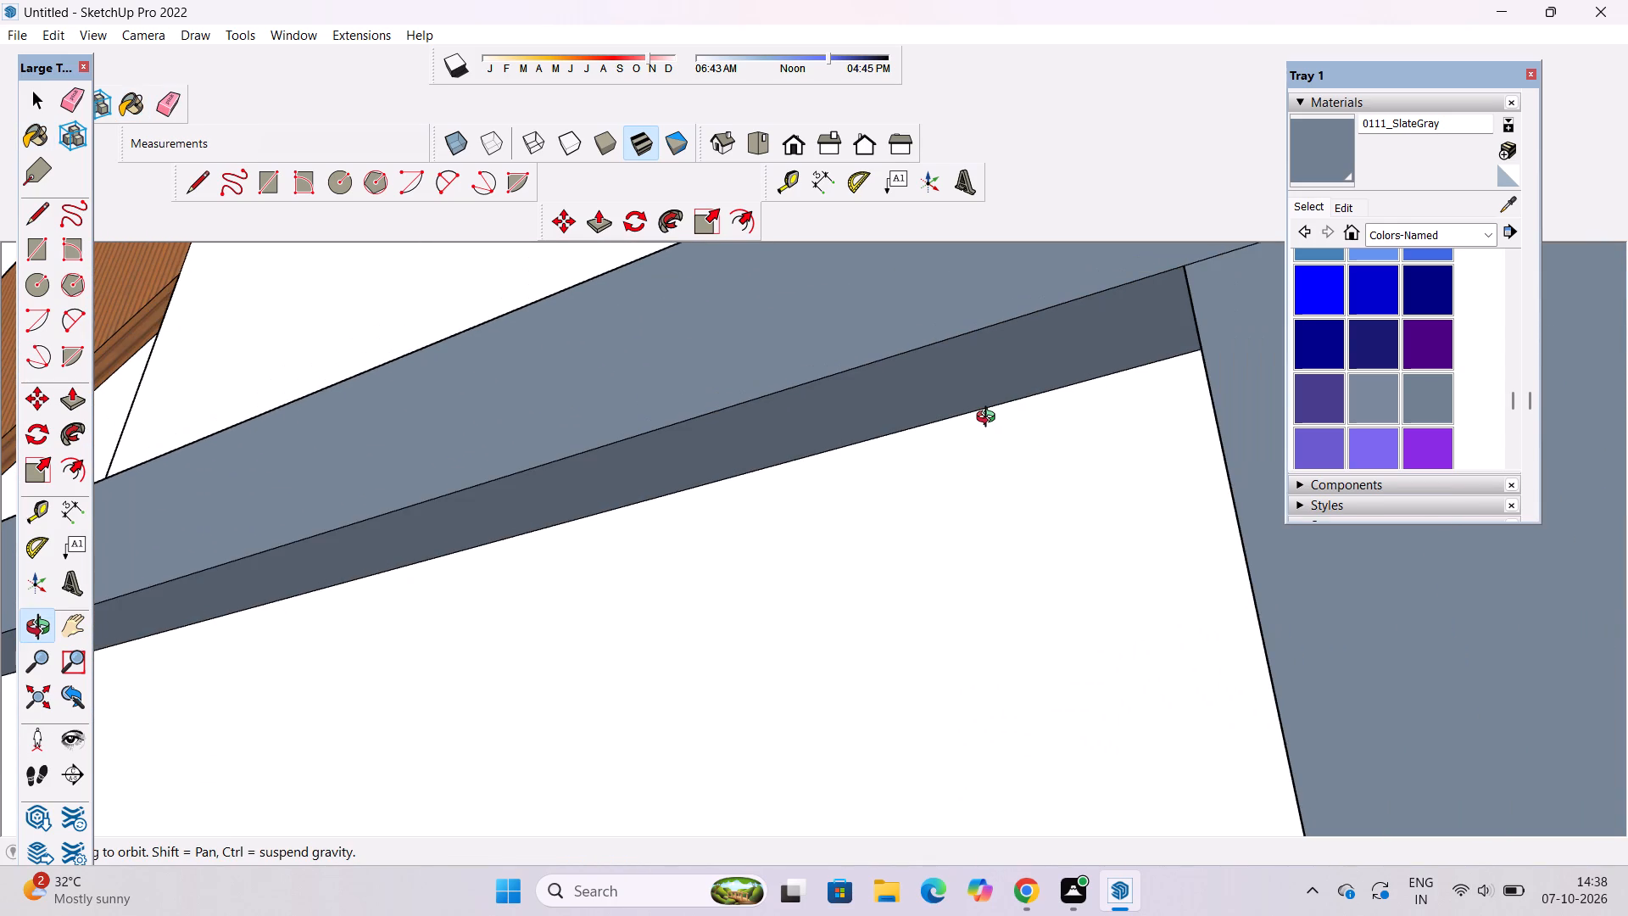
pyautogui.scroll(-10, 990, 419)
pyautogui.moveTo(777, 489); pyautogui.dragTo(902, 591)
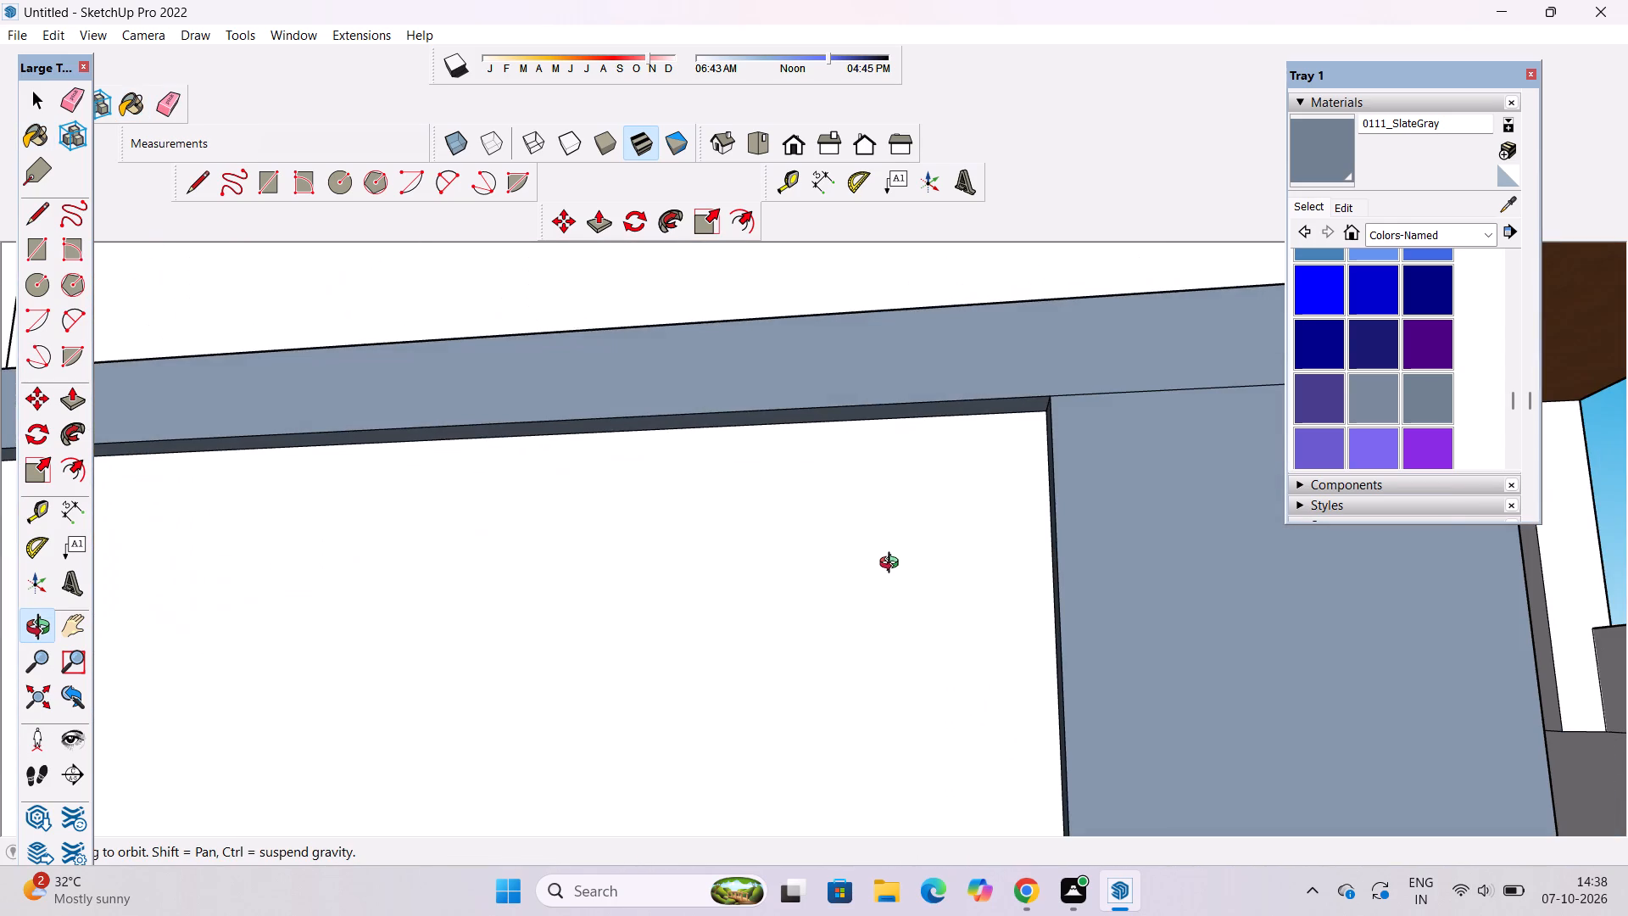
pyautogui.scroll(-12, 885, 551)
pyautogui.moveTo(930, 557); pyautogui.dragTo(947, 578)
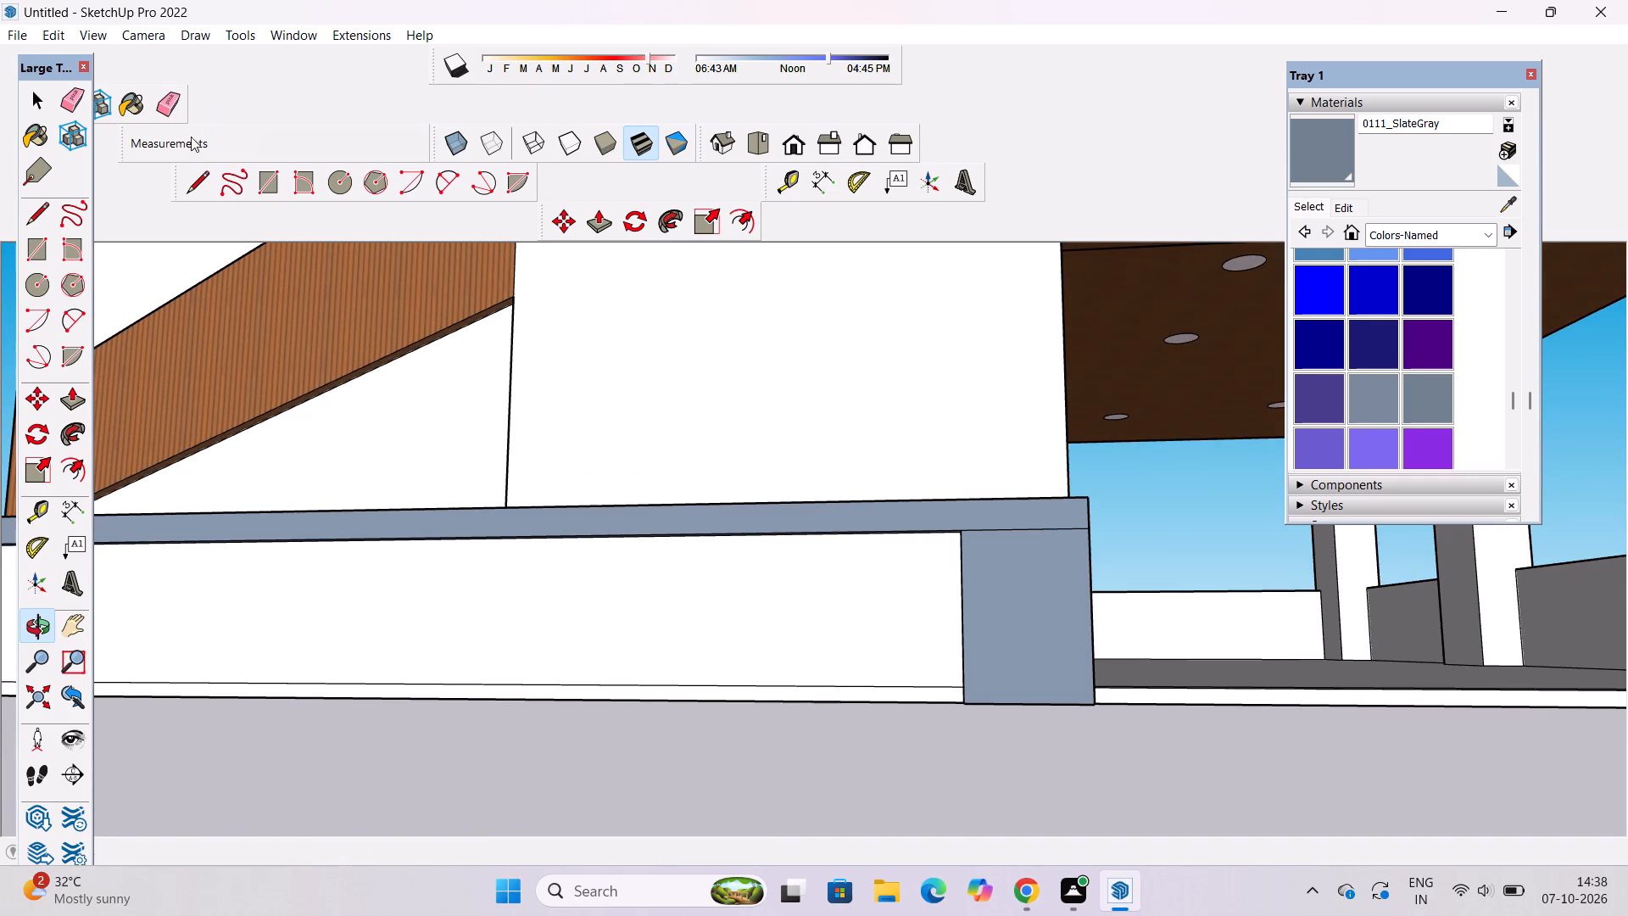
pyautogui.click(161, 106)
pyautogui.moveTo(1036, 518); pyautogui.dragTo(1039, 525)
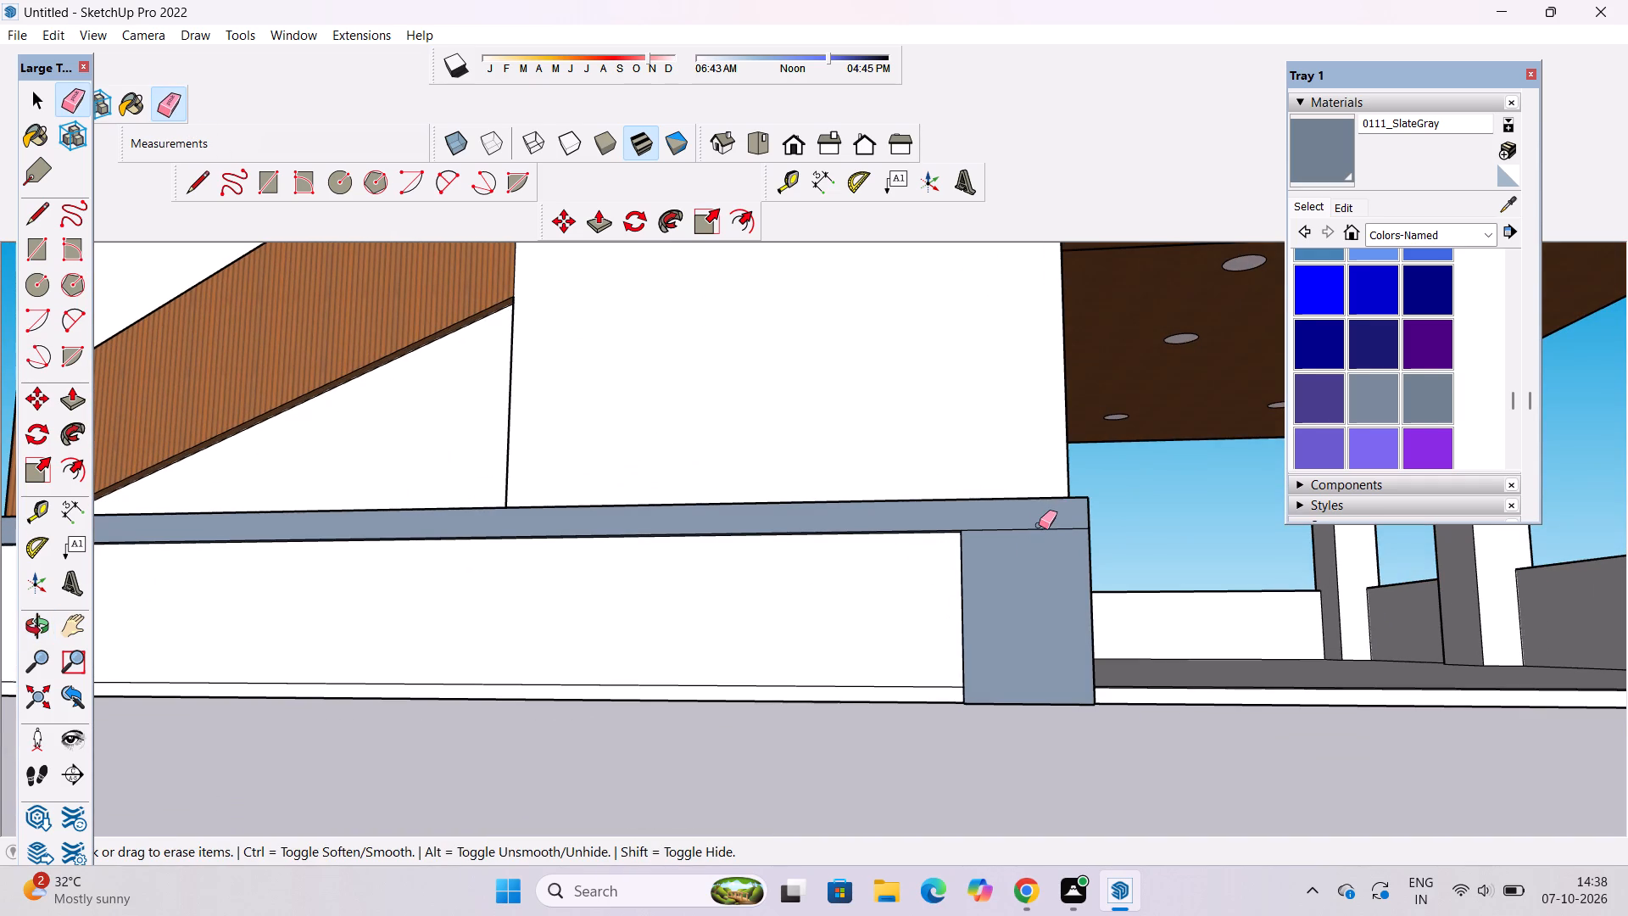
pyautogui.moveTo(1039, 525); pyautogui.dragTo(1040, 534)
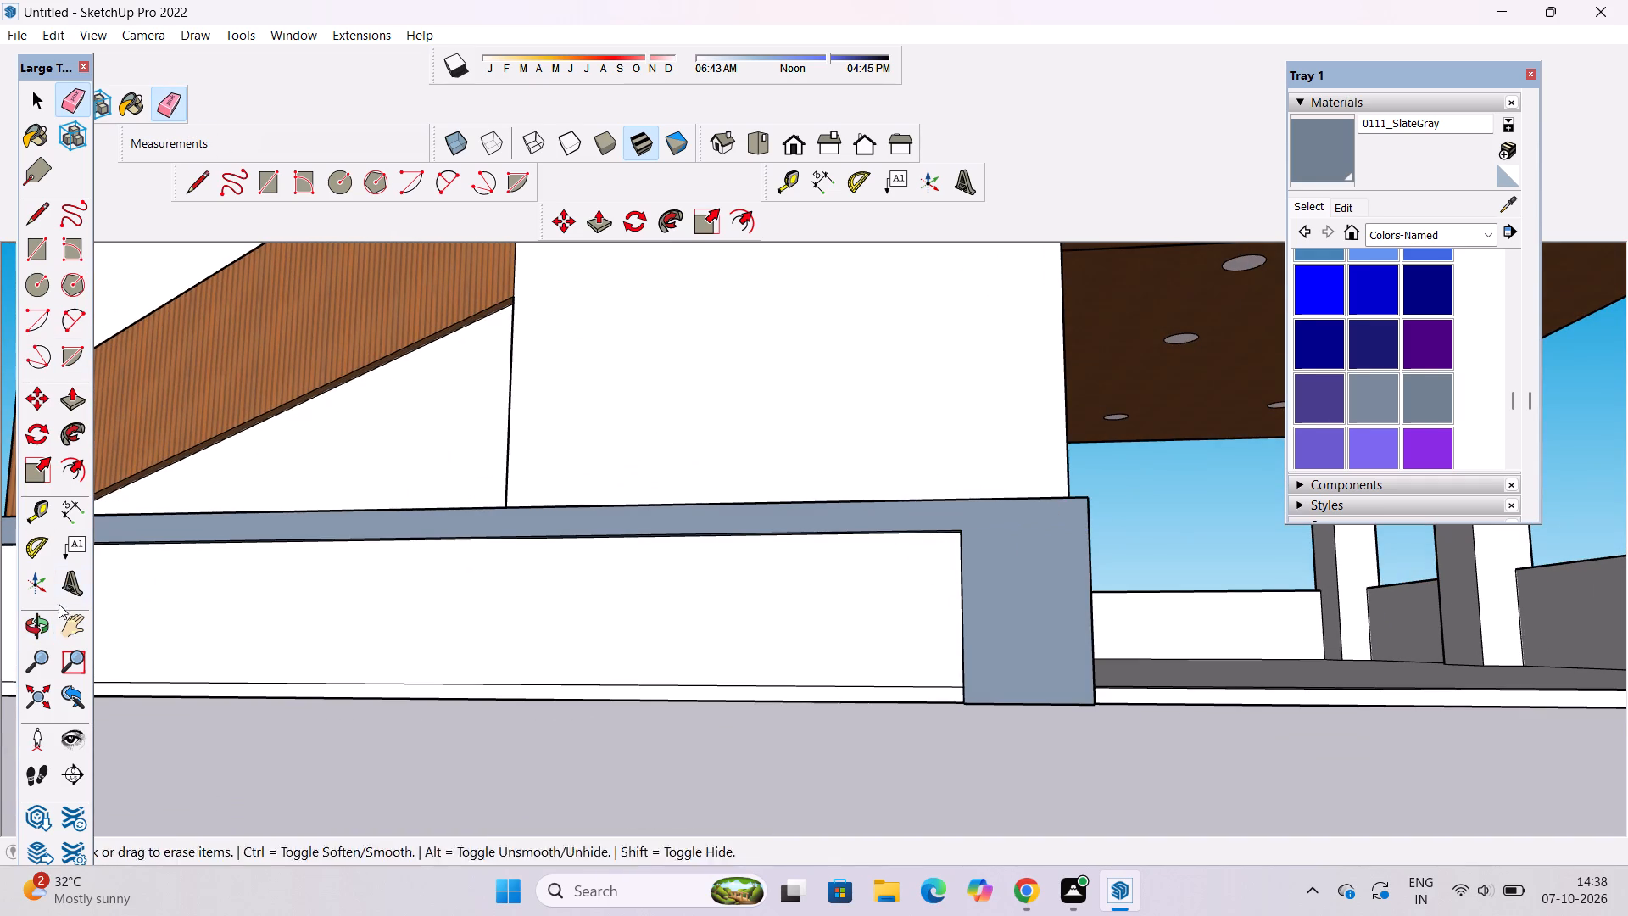
# Paint the outer face of the boundary wall's coping on the balcony side SlateGray.
pyautogui.click(45, 624)
pyautogui.scroll(-11, 977, 466)
pyautogui.moveTo(594, 558); pyautogui.dragTo(1130, 601)
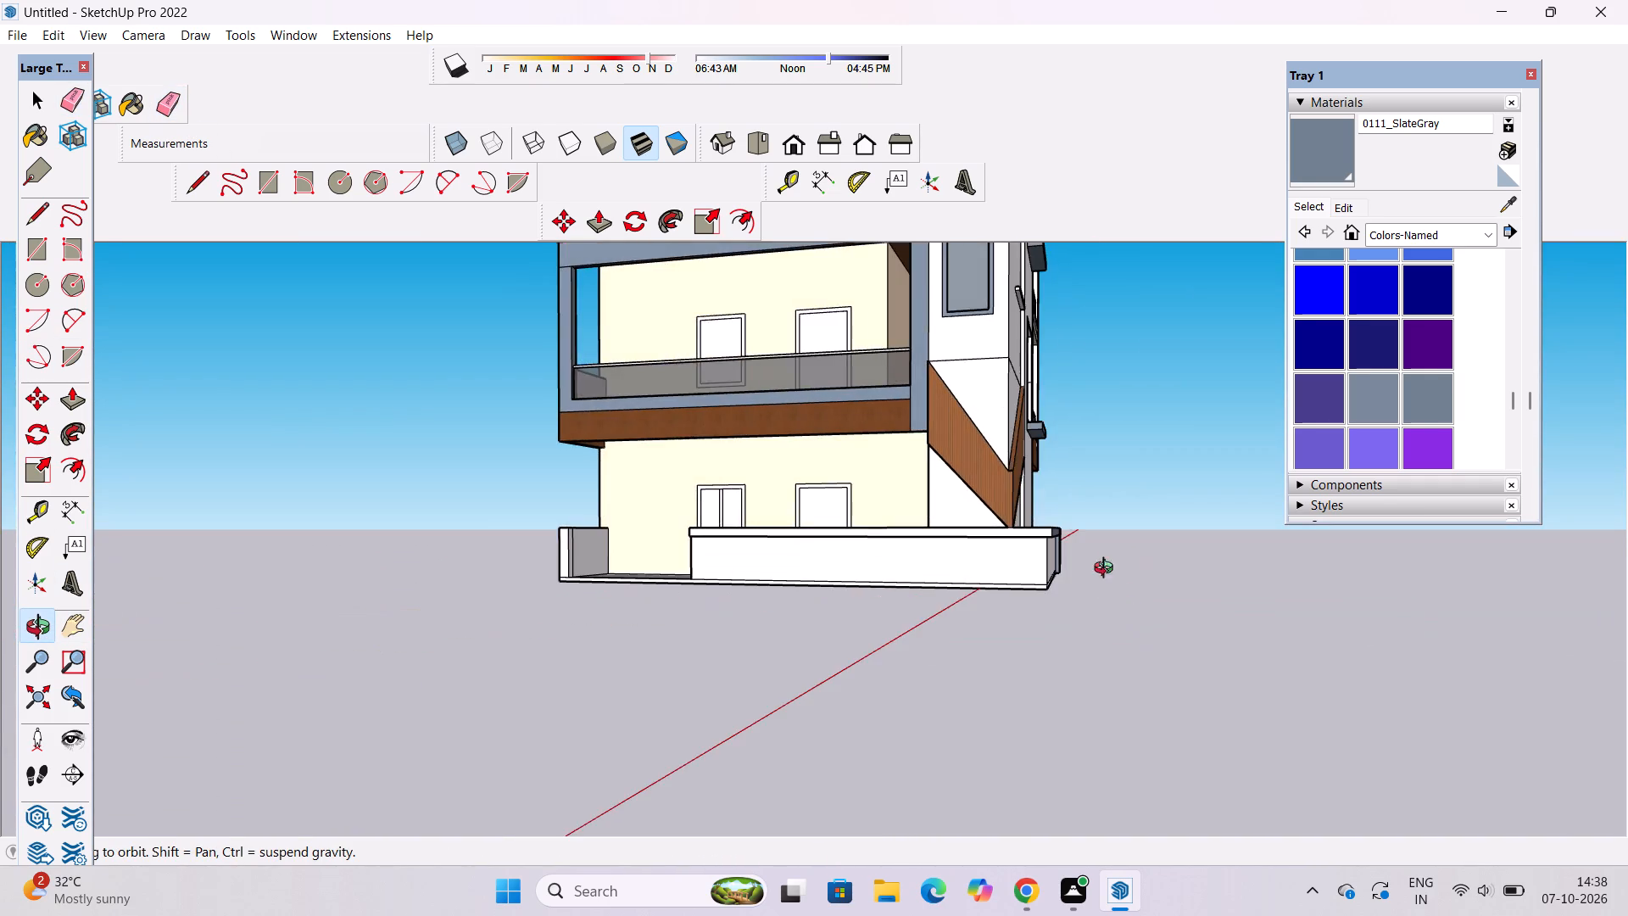
pyautogui.scroll(6, 1084, 545)
pyautogui.scroll(-5, 1051, 542)
pyautogui.moveTo(880, 570); pyautogui.dragTo(947, 679)
pyautogui.moveTo(947, 679); pyautogui.dragTo(921, 682)
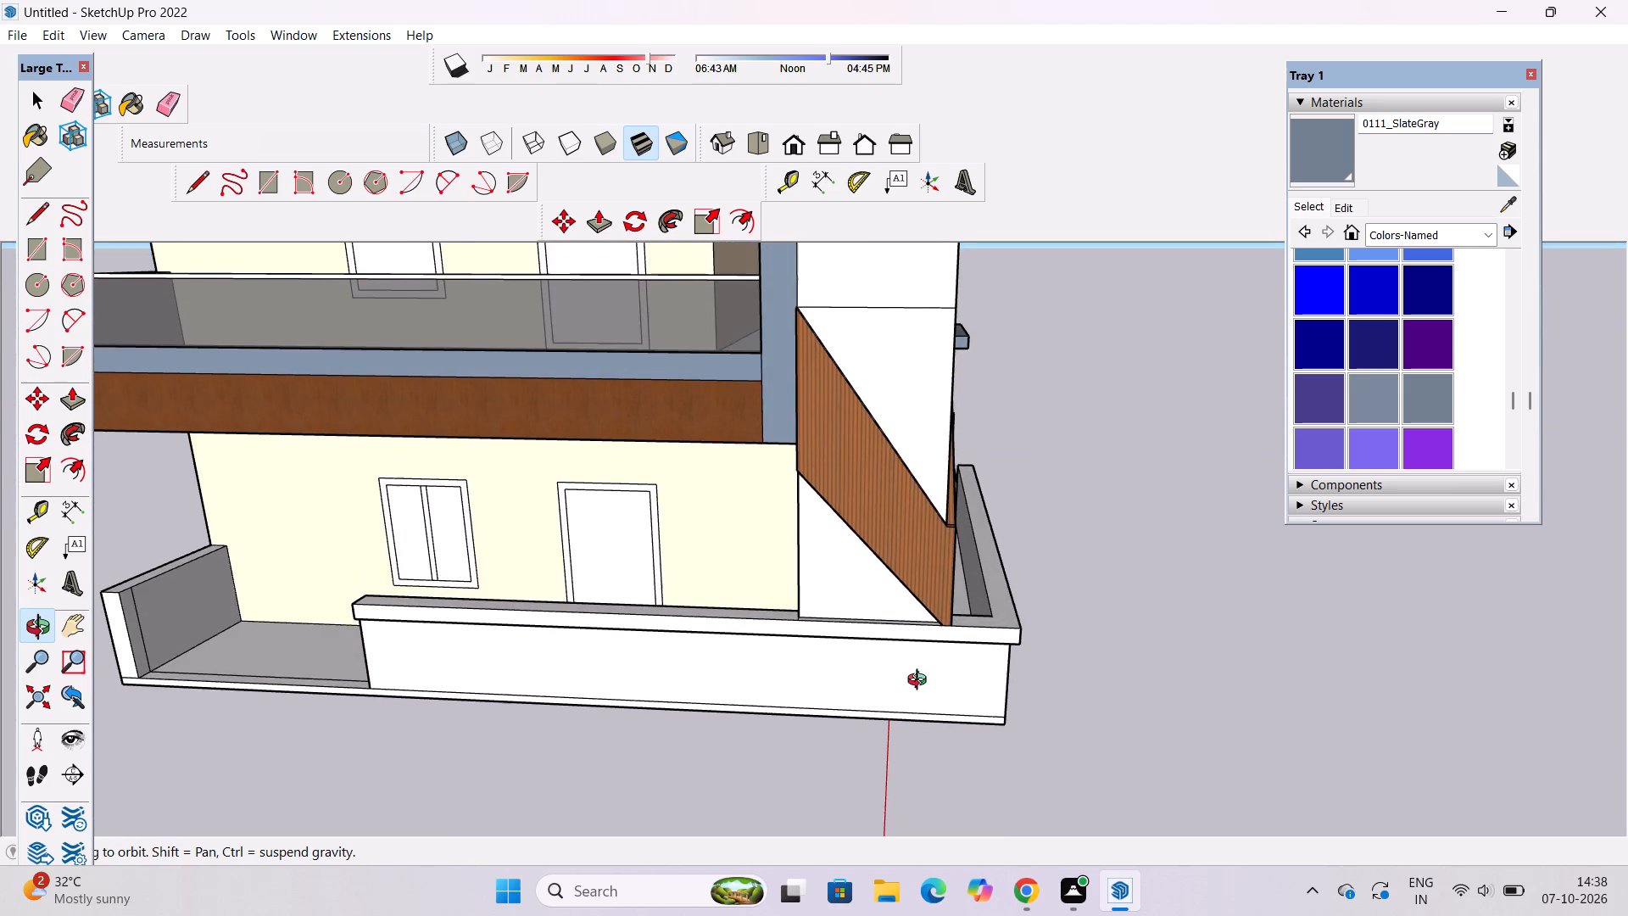
pyautogui.moveTo(921, 682); pyautogui.dragTo(895, 683)
pyautogui.click(1326, 147)
pyautogui.scroll(10, 1017, 674)
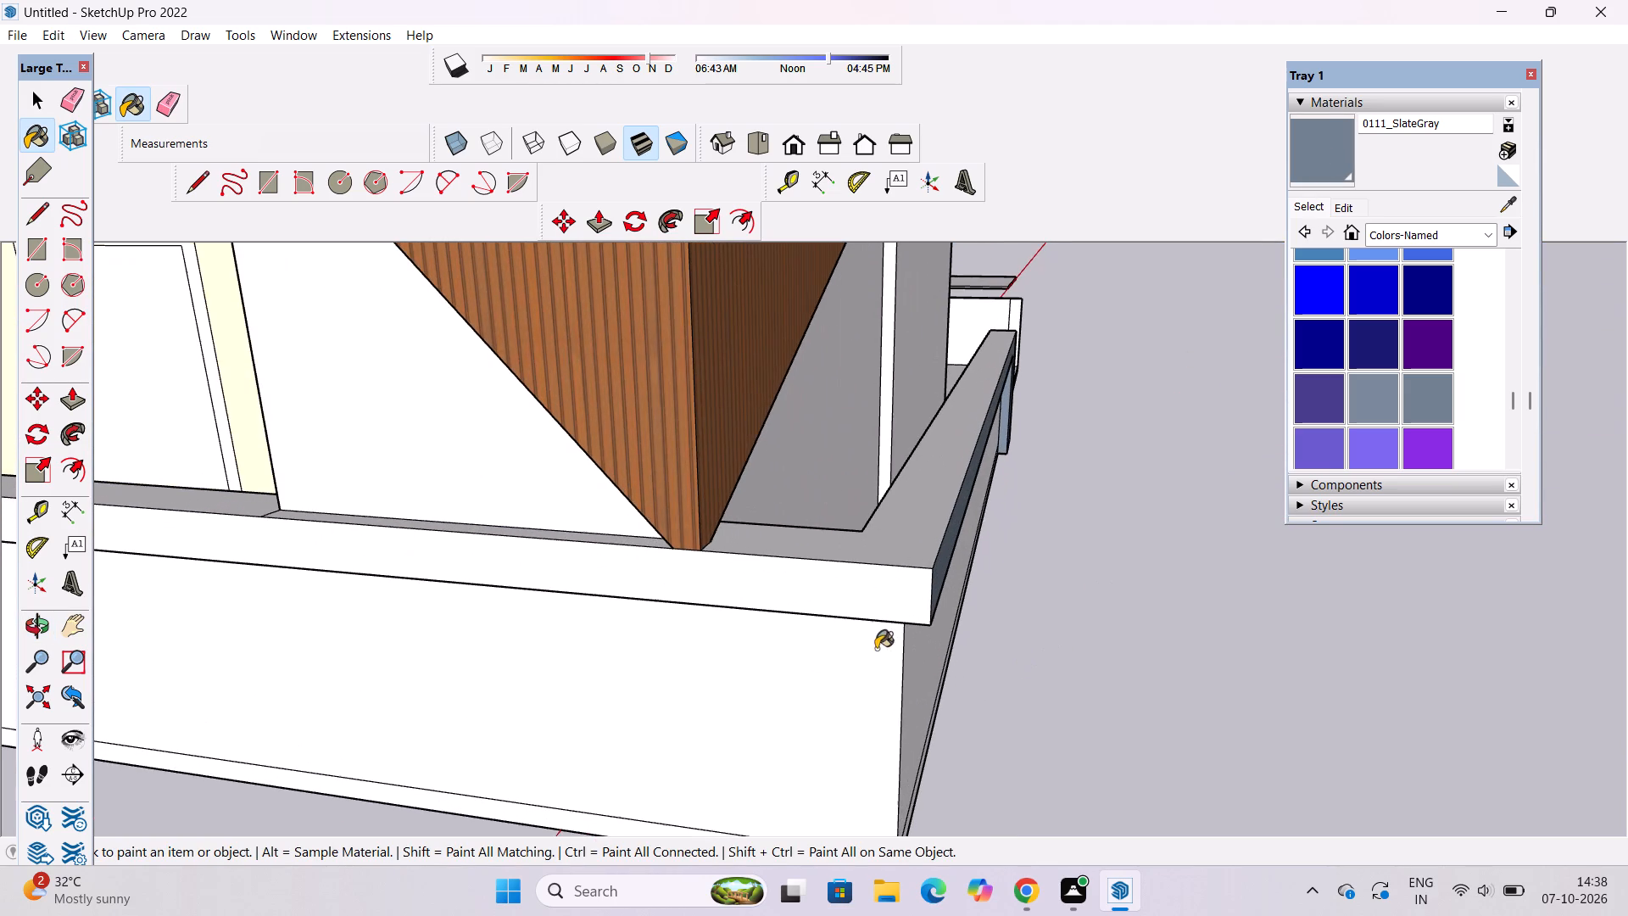
pyautogui.click(884, 596)
# Paint the boundary wall coping's top faces SlateGray, including the narrow strip beside the wall under the Beadboard cladding.
pyautogui.scroll(-5, 1100, 589)
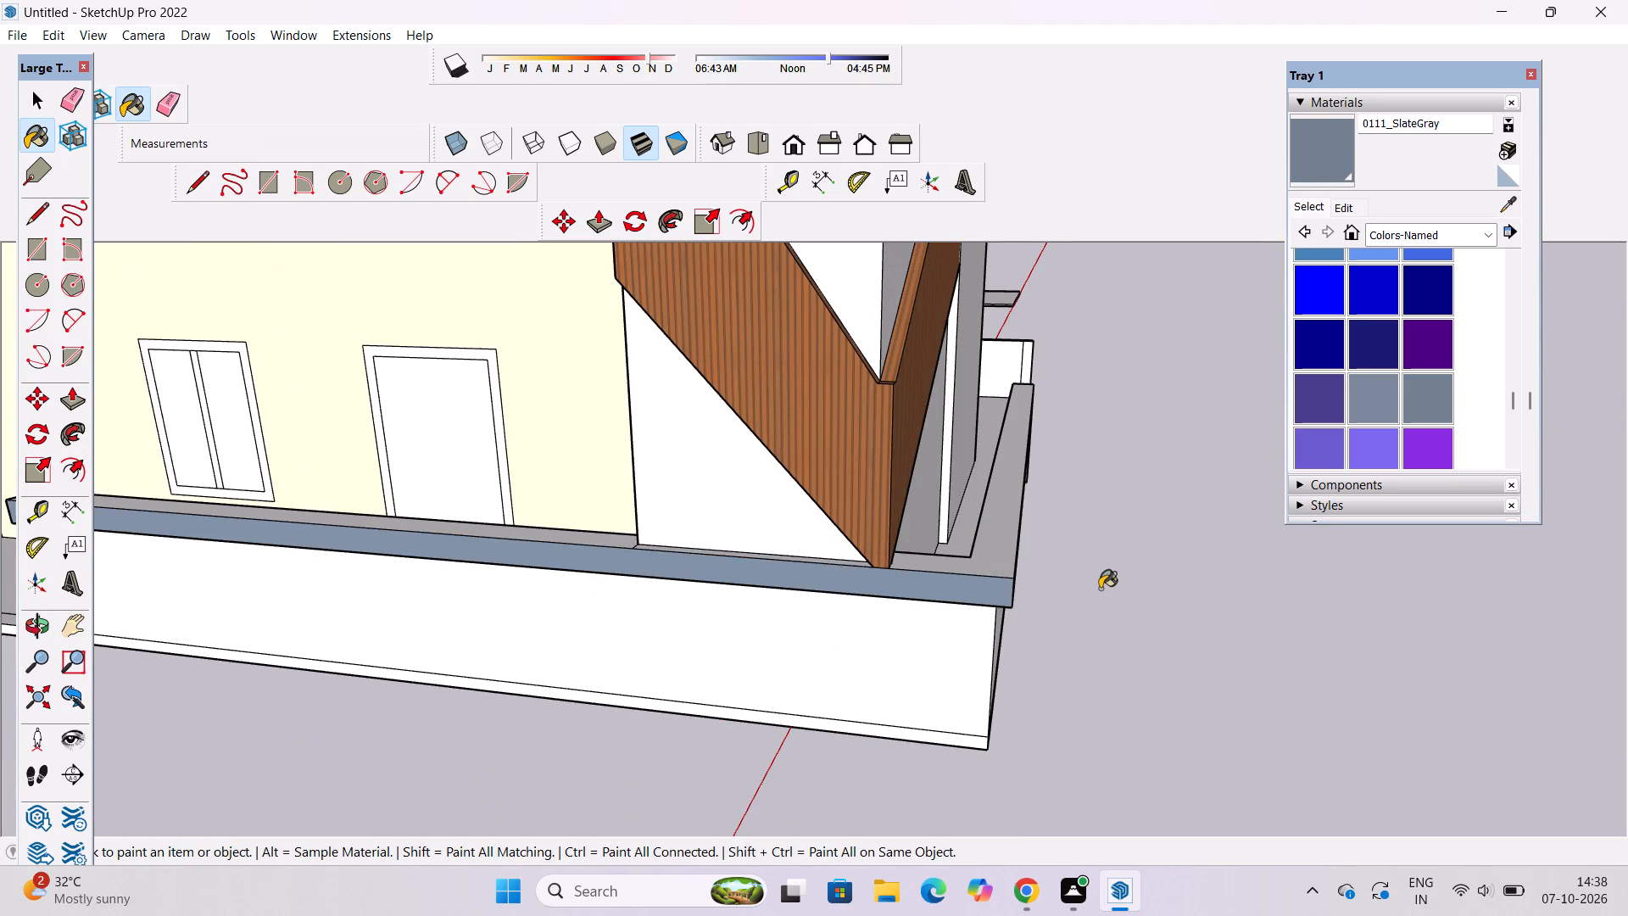
pyautogui.scroll(-3, 1096, 599)
pyautogui.scroll(6, 1071, 584)
pyautogui.click(1006, 565)
pyautogui.scroll(-5, 1030, 620)
pyautogui.scroll(2, 763, 575)
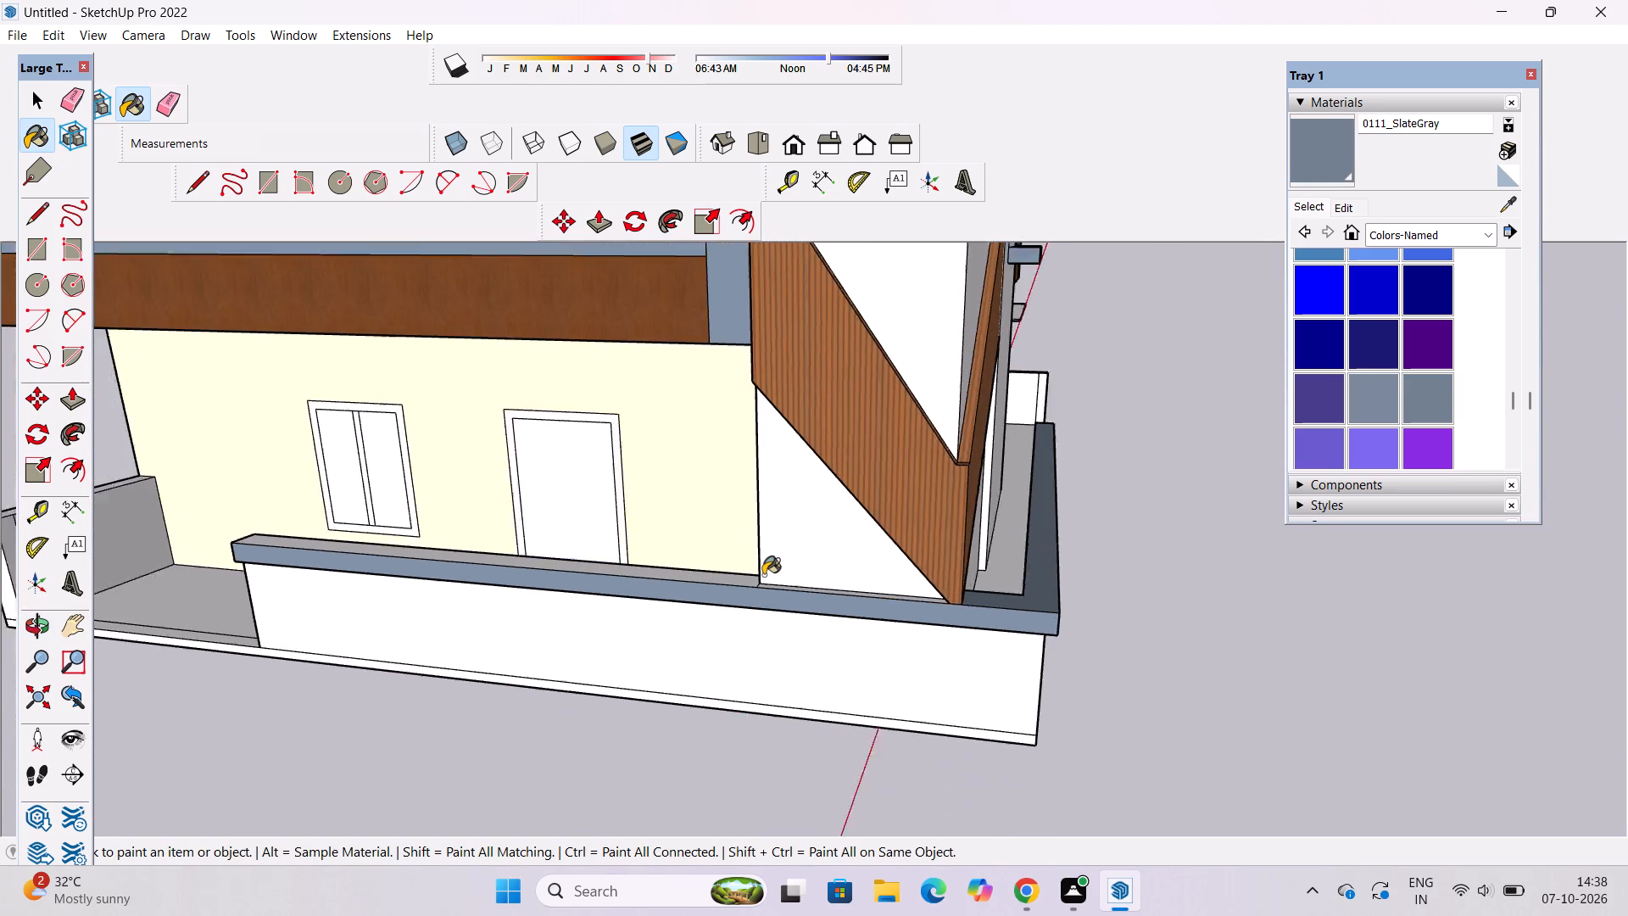
pyautogui.scroll(9, 763, 575)
pyautogui.click(673, 595)
pyautogui.click(790, 612)
# Erase the line across the coping's underside at the boundary wall's corner, merging its two sides.
pyautogui.scroll(-2, 797, 622)
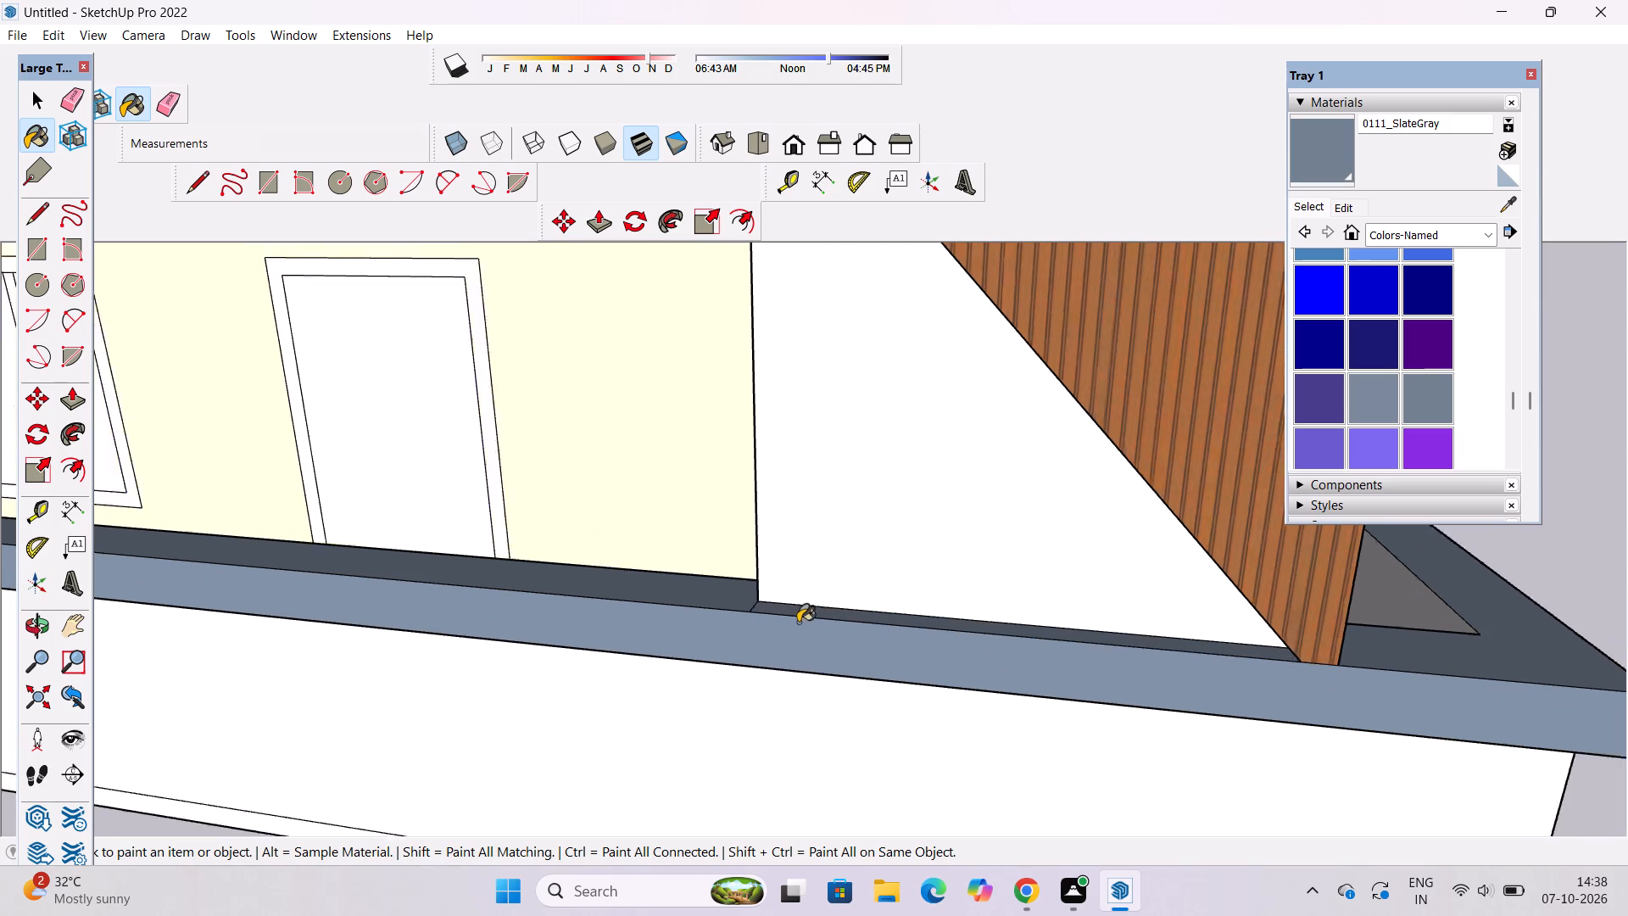
pyautogui.scroll(-13, 798, 623)
pyautogui.scroll(-2, 1074, 605)
pyautogui.press('o')
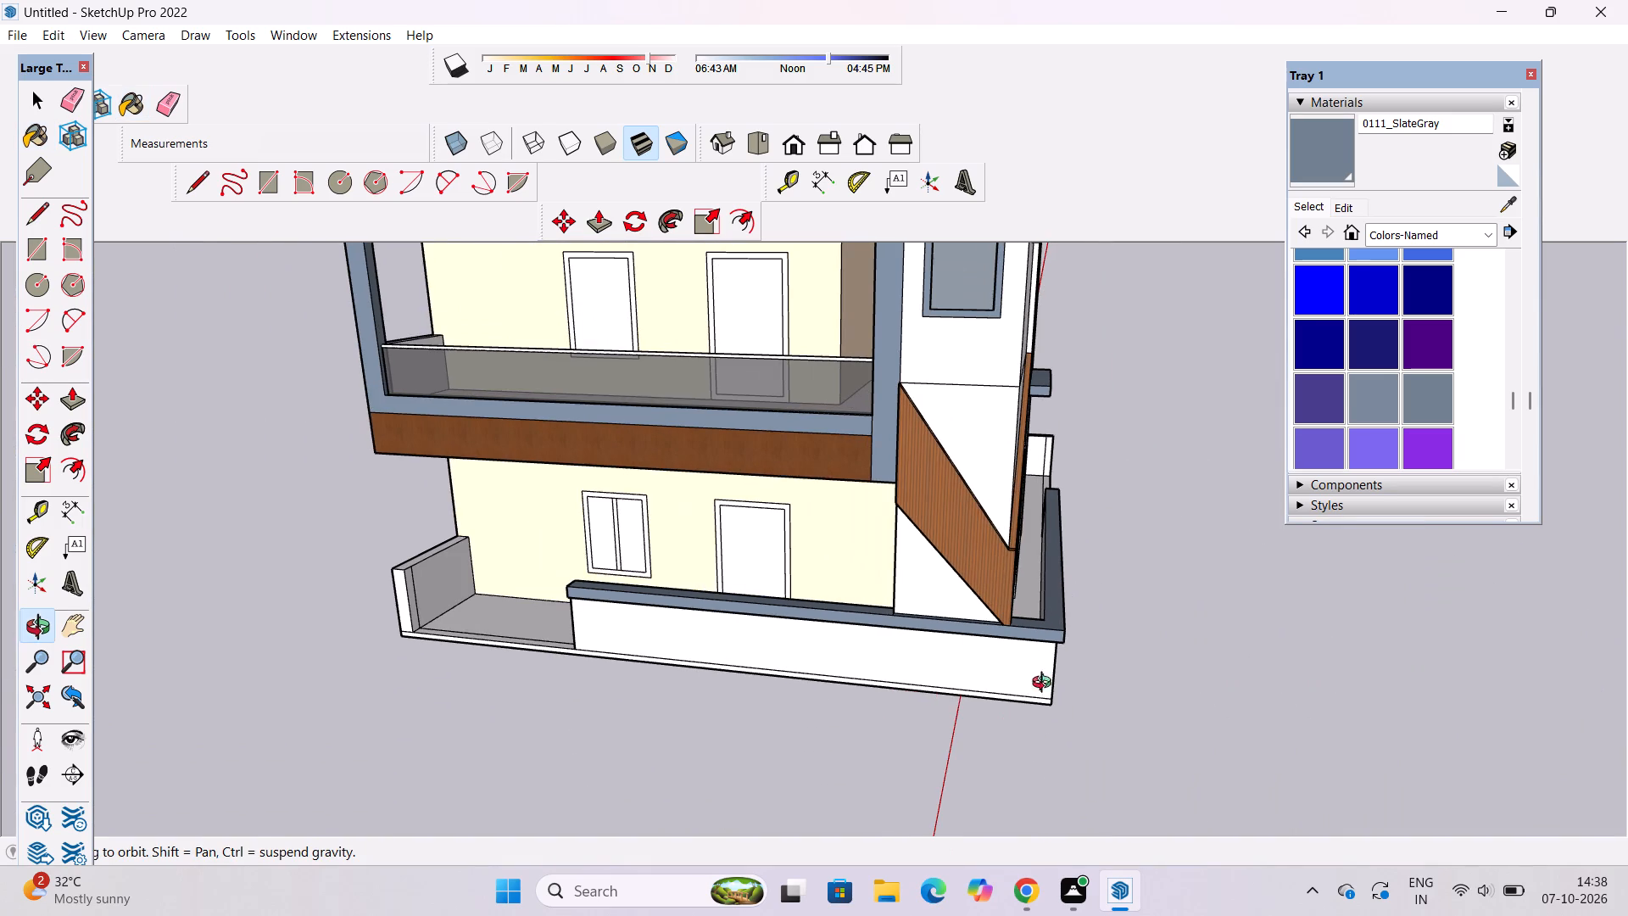
pyautogui.moveTo(1045, 684); pyautogui.dragTo(911, 461)
pyautogui.scroll(5, 863, 344)
pyautogui.keyDown('shift'); pyautogui.moveTo(880, 343); pyautogui.dragTo(882, 562); pyautogui.keyUp('shift')
pyautogui.moveTo(881, 579); pyautogui.dragTo(860, 512)
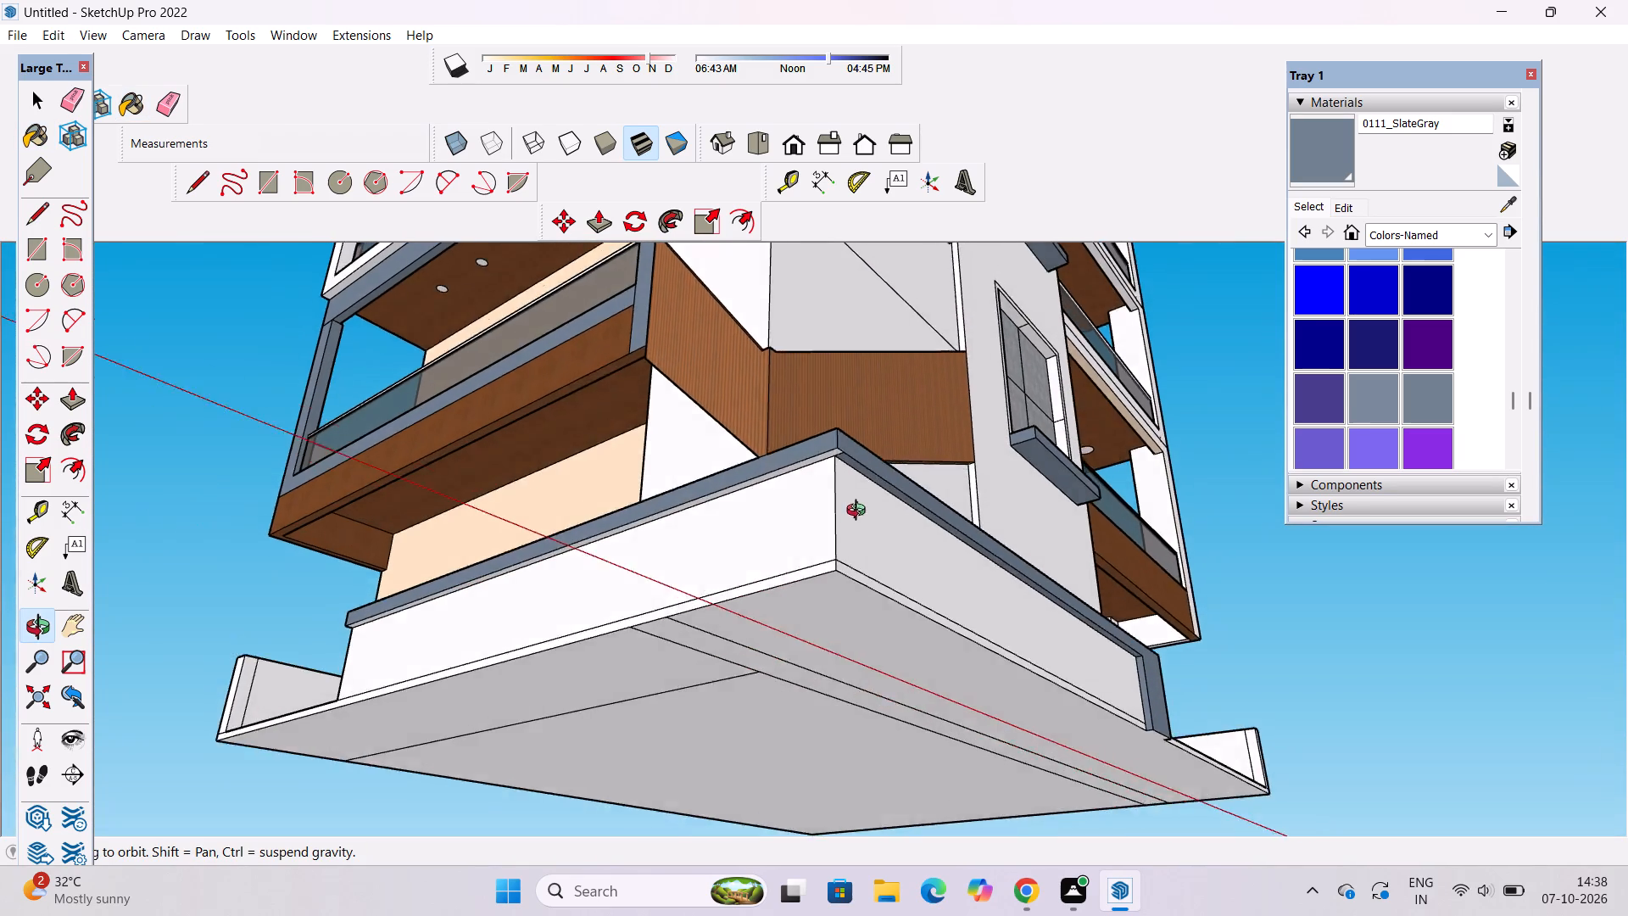
pyautogui.moveTo(860, 512); pyautogui.dragTo(860, 510)
pyautogui.scroll(5, 820, 469)
pyautogui.keyDown('shift'); pyautogui.moveTo(828, 413); pyautogui.dragTo(841, 484); pyautogui.keyUp('shift')
pyautogui.keyDown('shift'); pyautogui.scroll(9, 843, 485); pyautogui.keyUp('shift')
pyautogui.keyDown('shift'); pyautogui.moveTo(861, 473); pyautogui.dragTo(836, 560); pyautogui.keyUp('shift')
pyautogui.scroll(2, 839, 547)
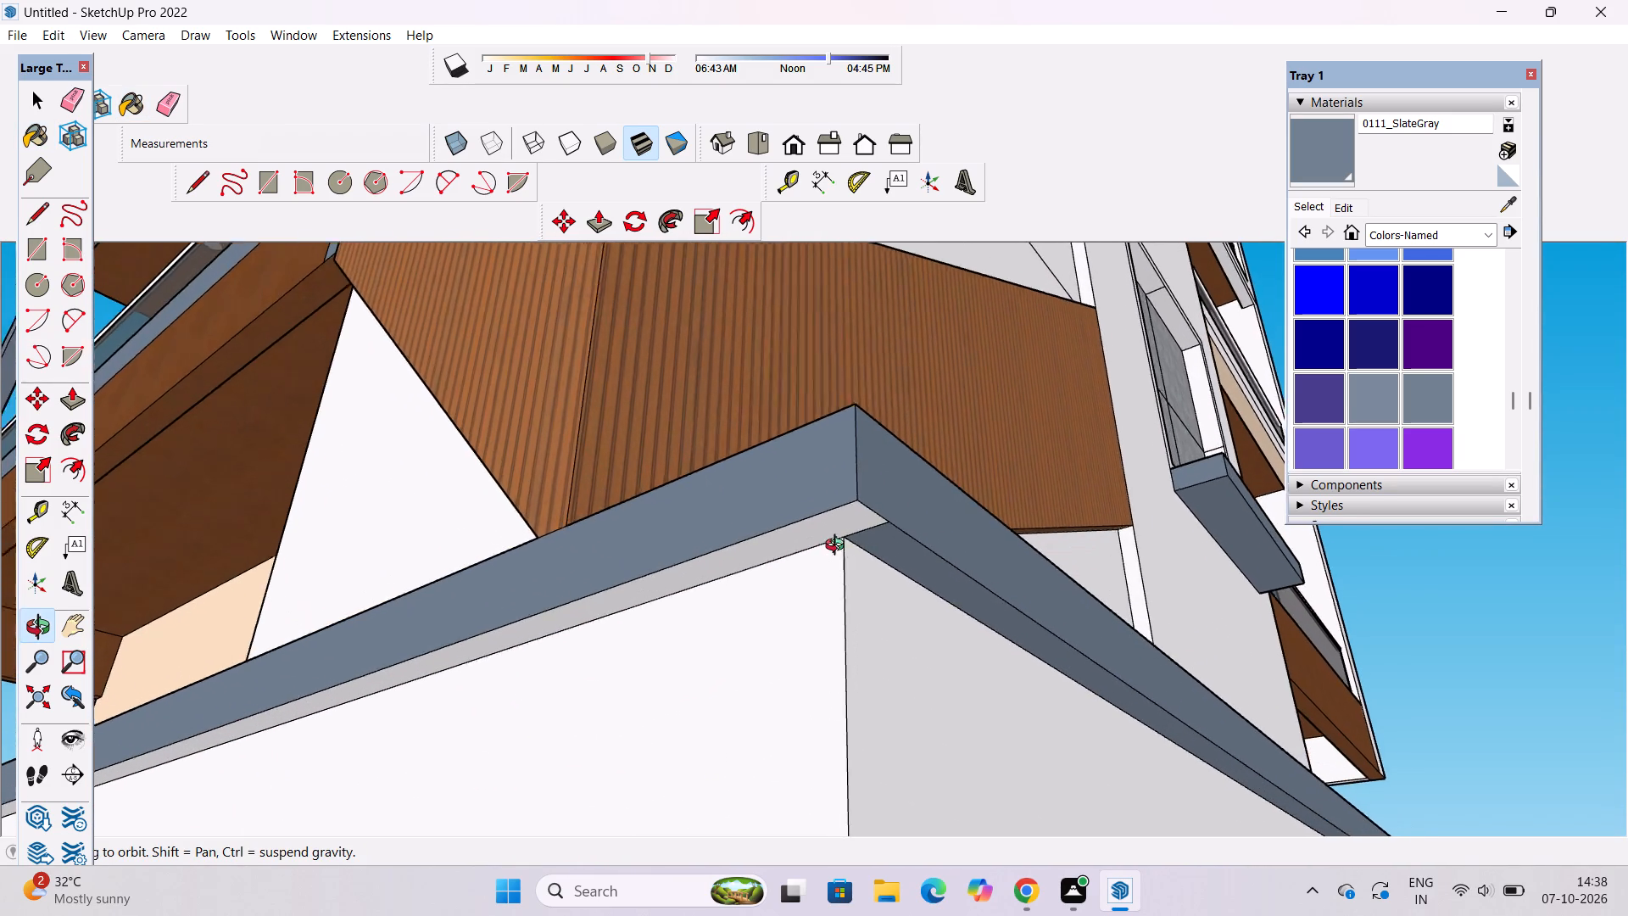
pyautogui.scroll(3, 839, 547)
pyautogui.press('e')
pyautogui.moveTo(889, 506); pyautogui.dragTo(890, 518)
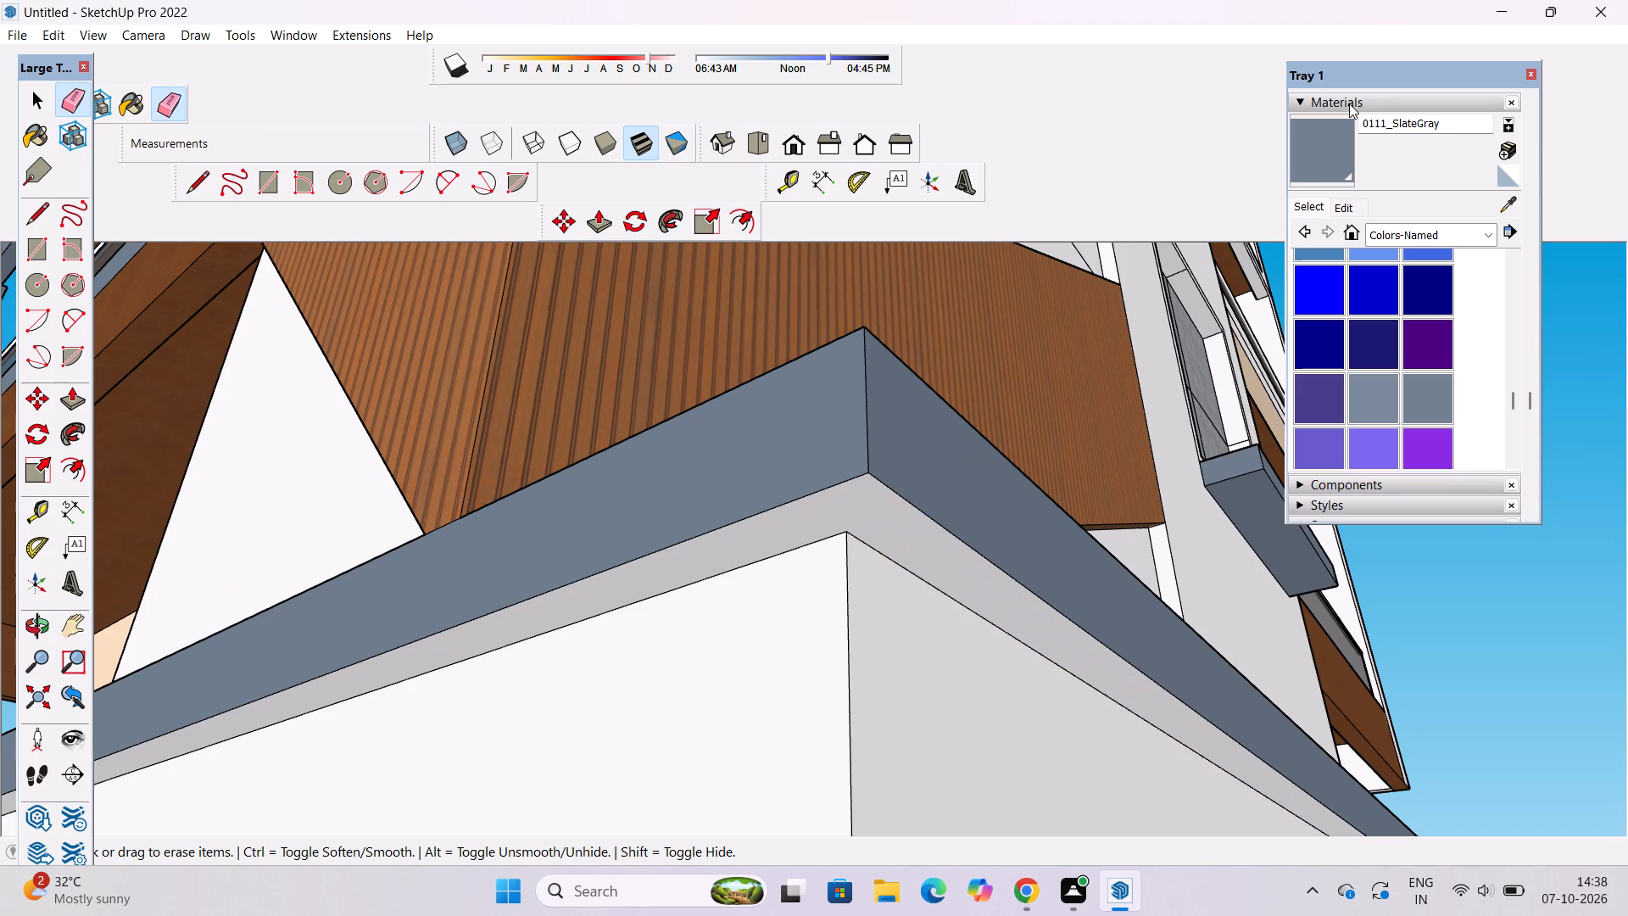
# Paint the merged underside of the boundary wall's coping SlateGray.
pyautogui.click(1327, 149)
pyautogui.click(836, 518)
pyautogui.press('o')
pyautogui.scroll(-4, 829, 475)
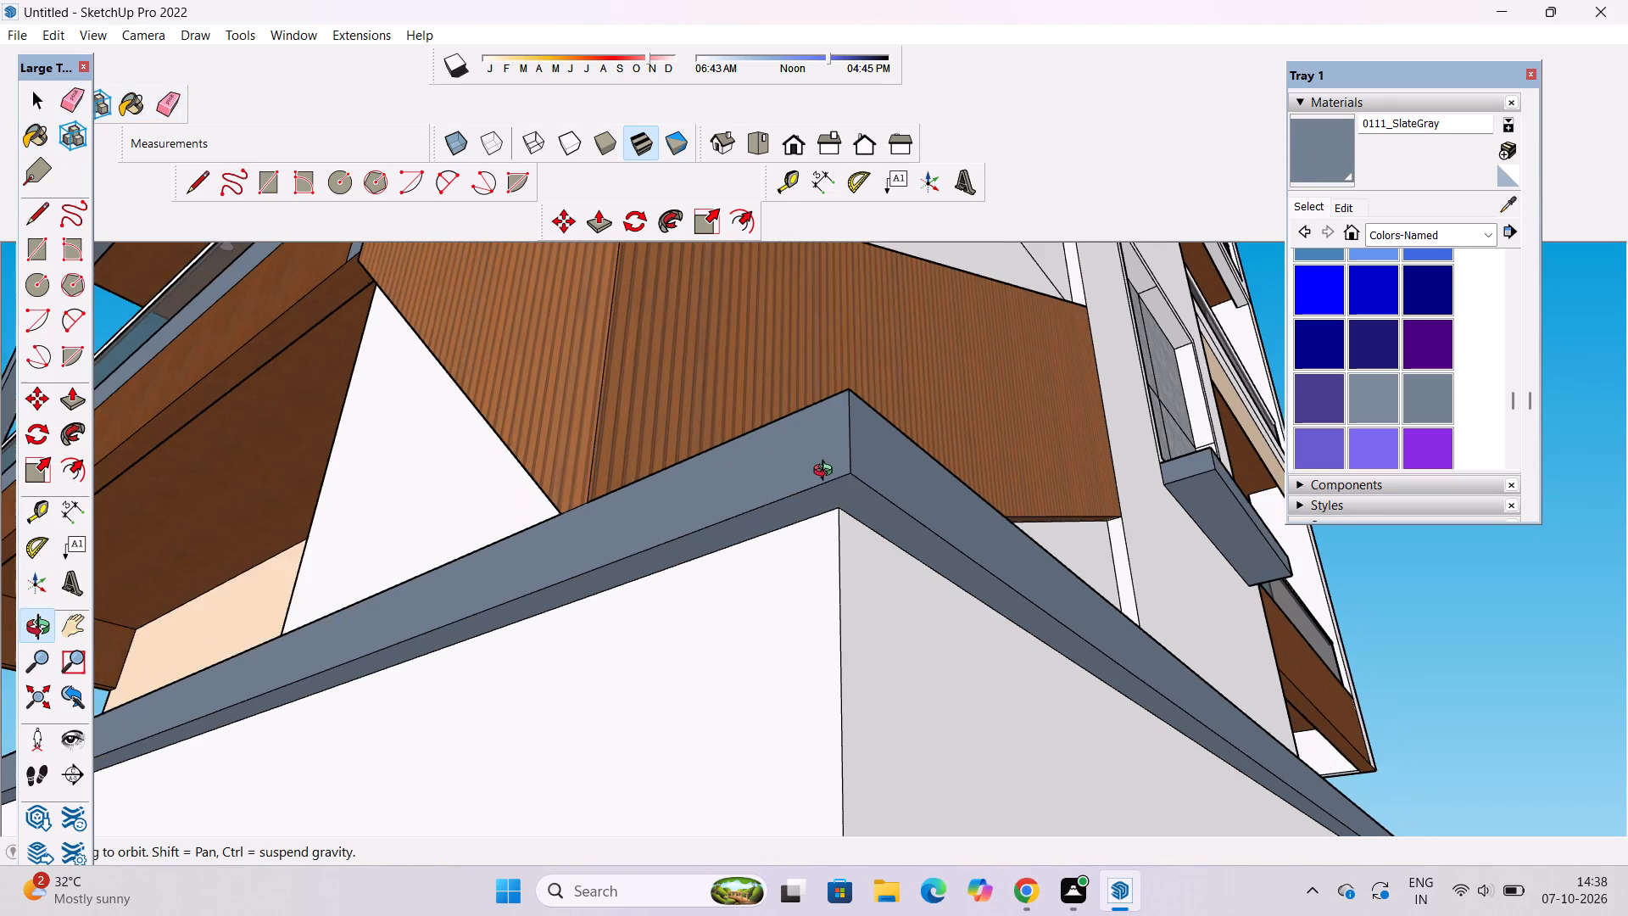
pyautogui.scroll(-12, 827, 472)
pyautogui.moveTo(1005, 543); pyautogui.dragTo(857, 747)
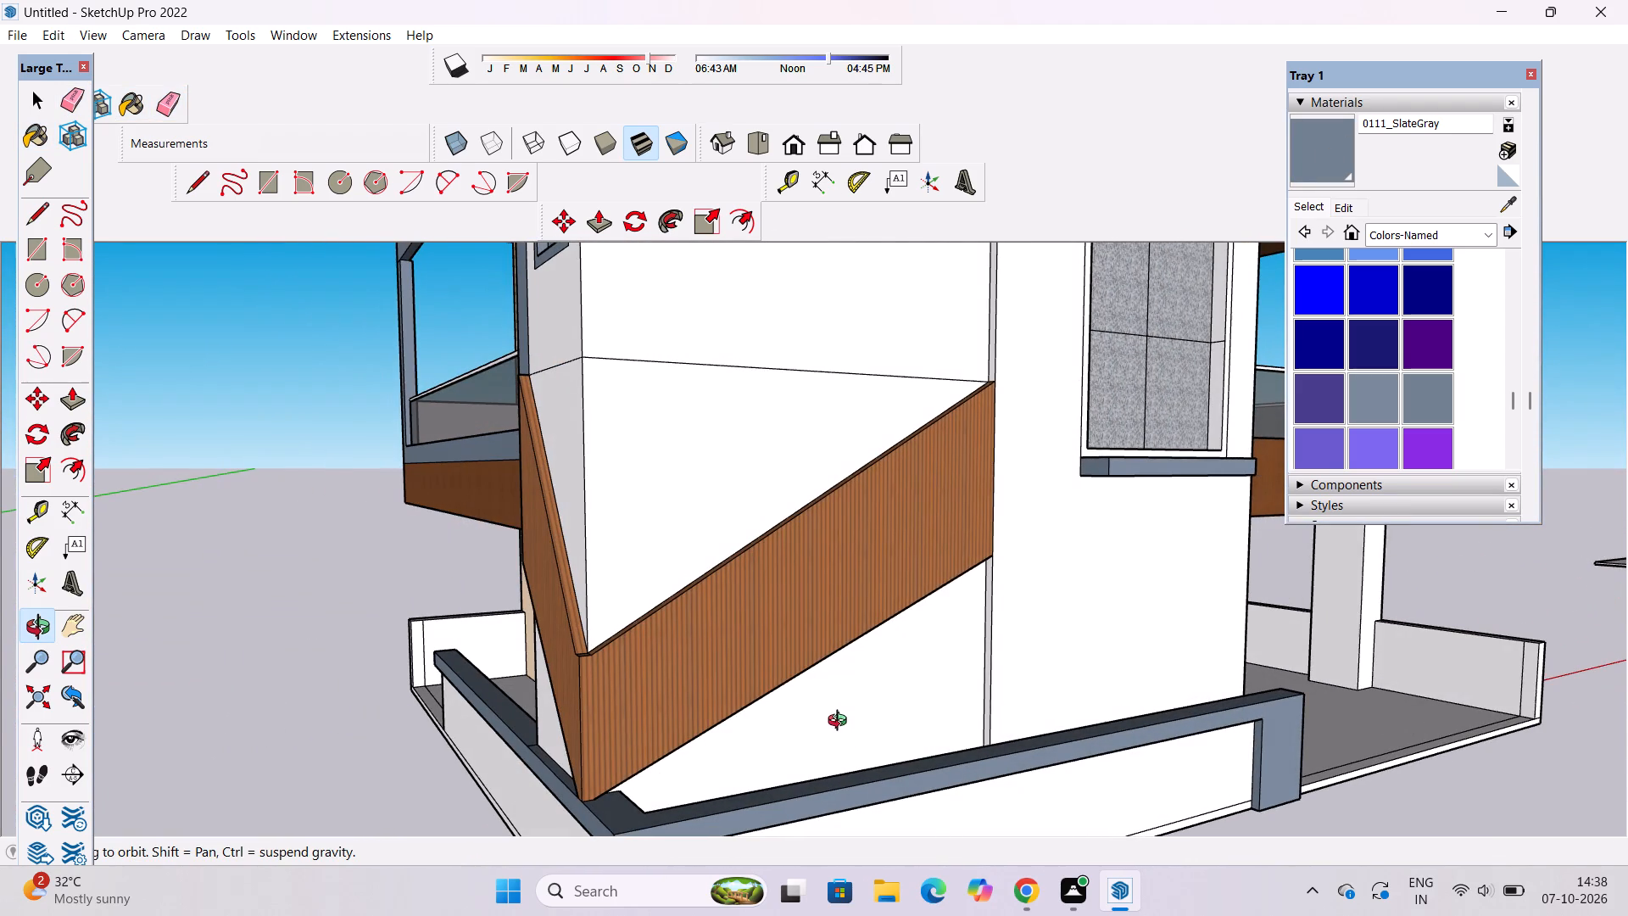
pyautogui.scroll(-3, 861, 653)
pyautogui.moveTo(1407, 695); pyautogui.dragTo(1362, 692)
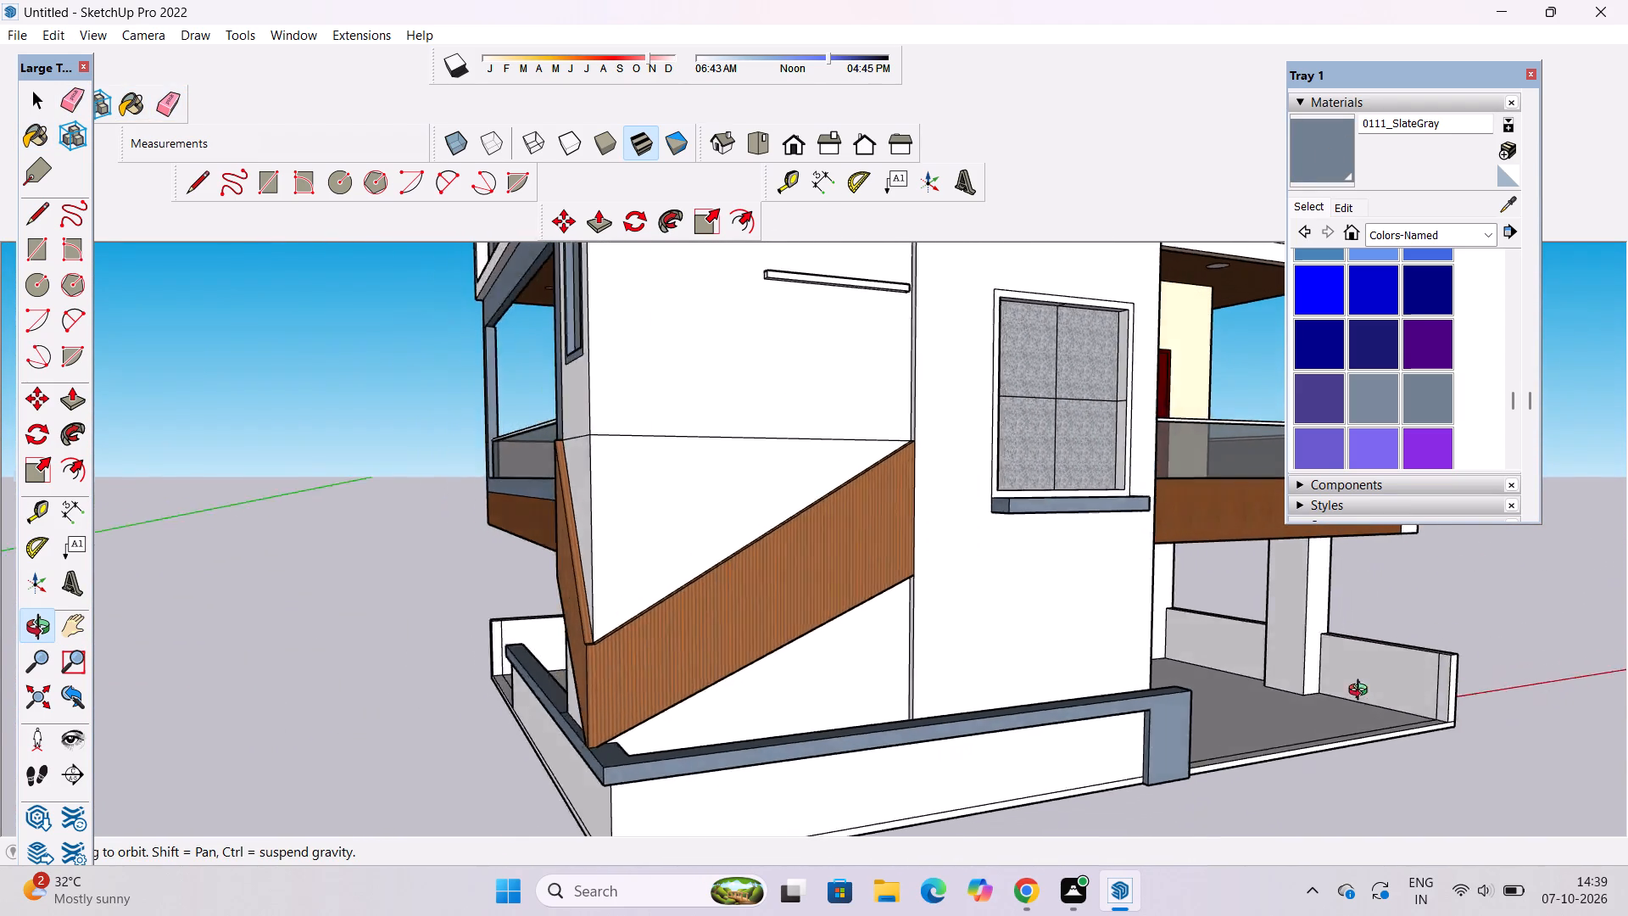
# Examine the building's window elevation and adjoining balcony sides from several angles for faces still lacking SlateGray.
pyautogui.moveTo(1362, 692); pyautogui.dragTo(1176, 673)
pyautogui.scroll(-5, 1117, 664)
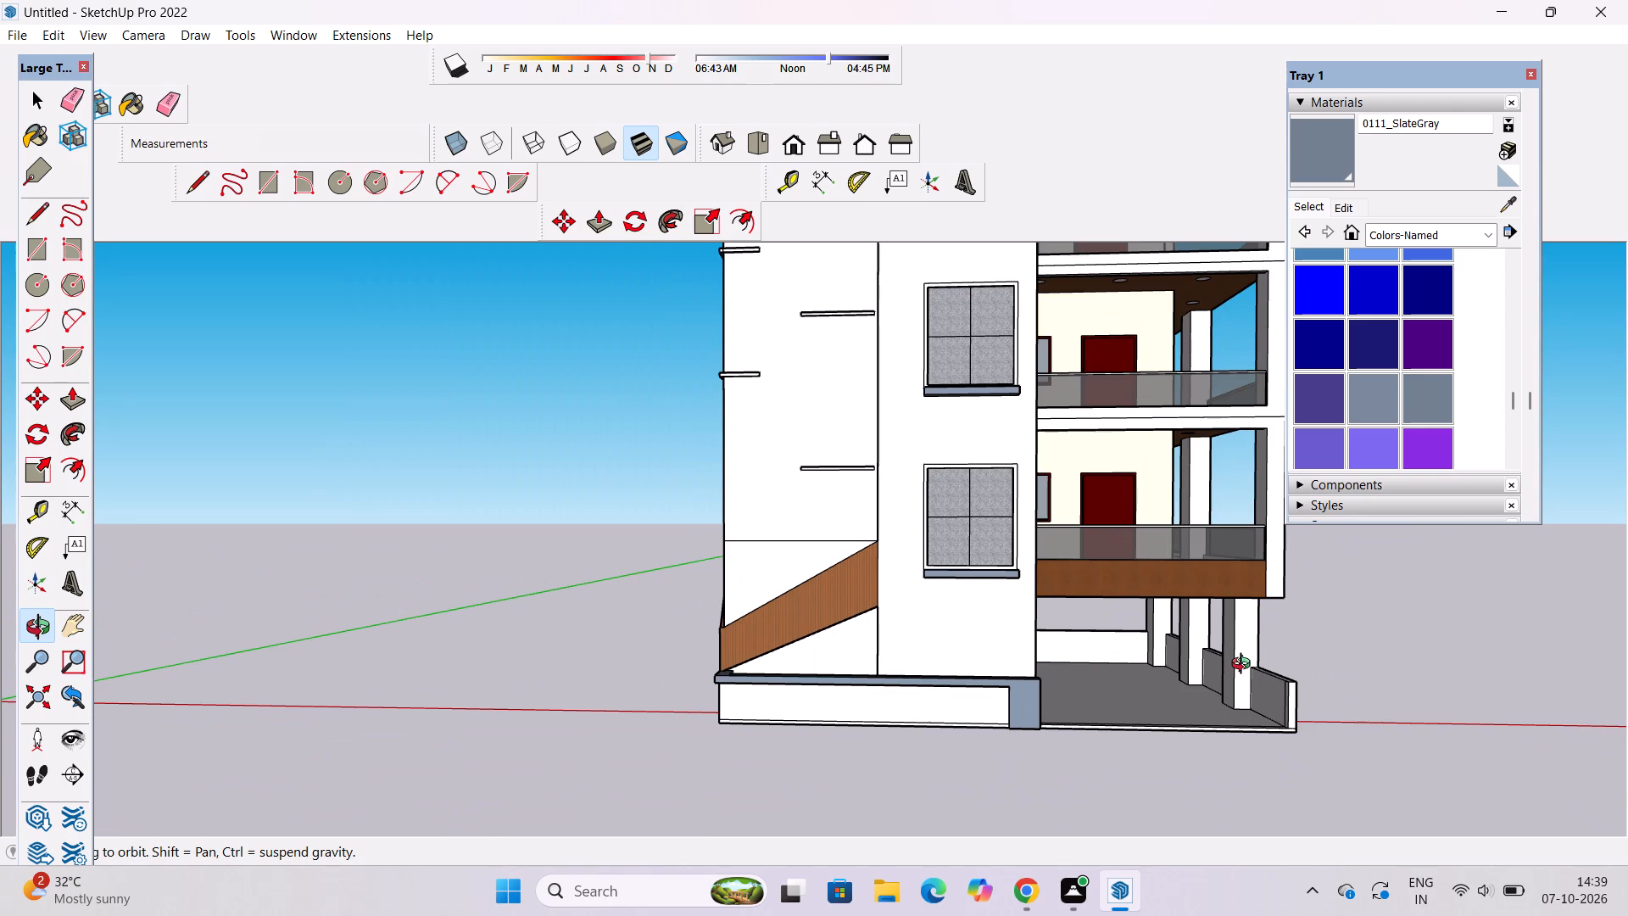
pyautogui.keyDown('shift'); pyautogui.moveTo(1245, 666); pyautogui.dragTo(1158, 660); pyautogui.keyUp('shift')
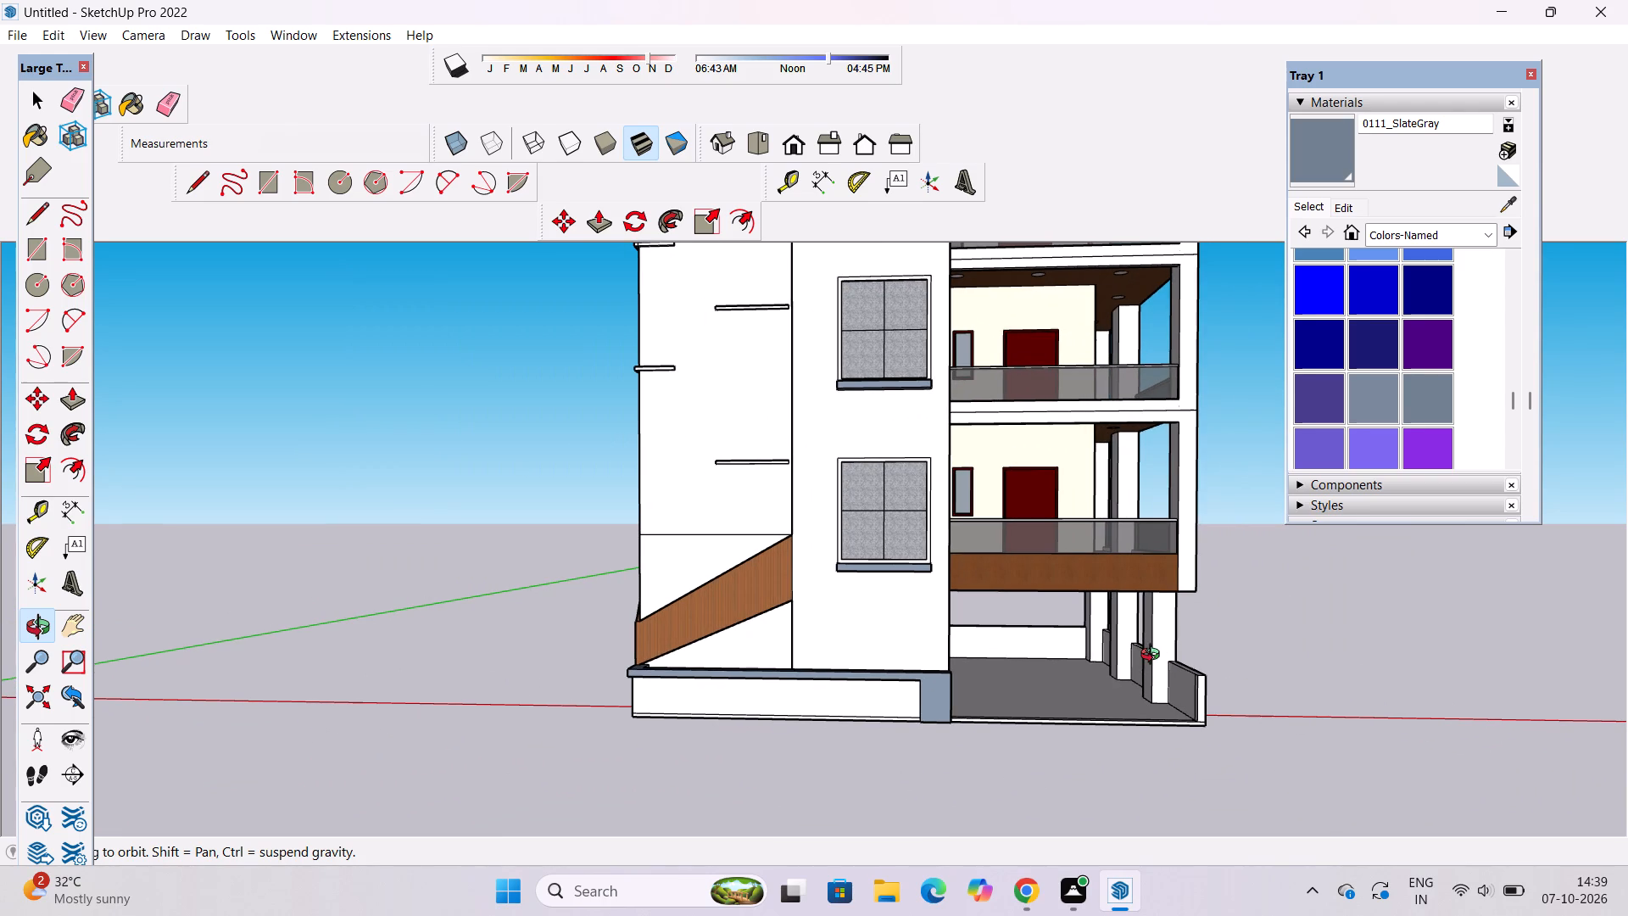
pyautogui.scroll(-3, 1154, 656)
pyautogui.moveTo(1352, 696); pyautogui.dragTo(828, 734)
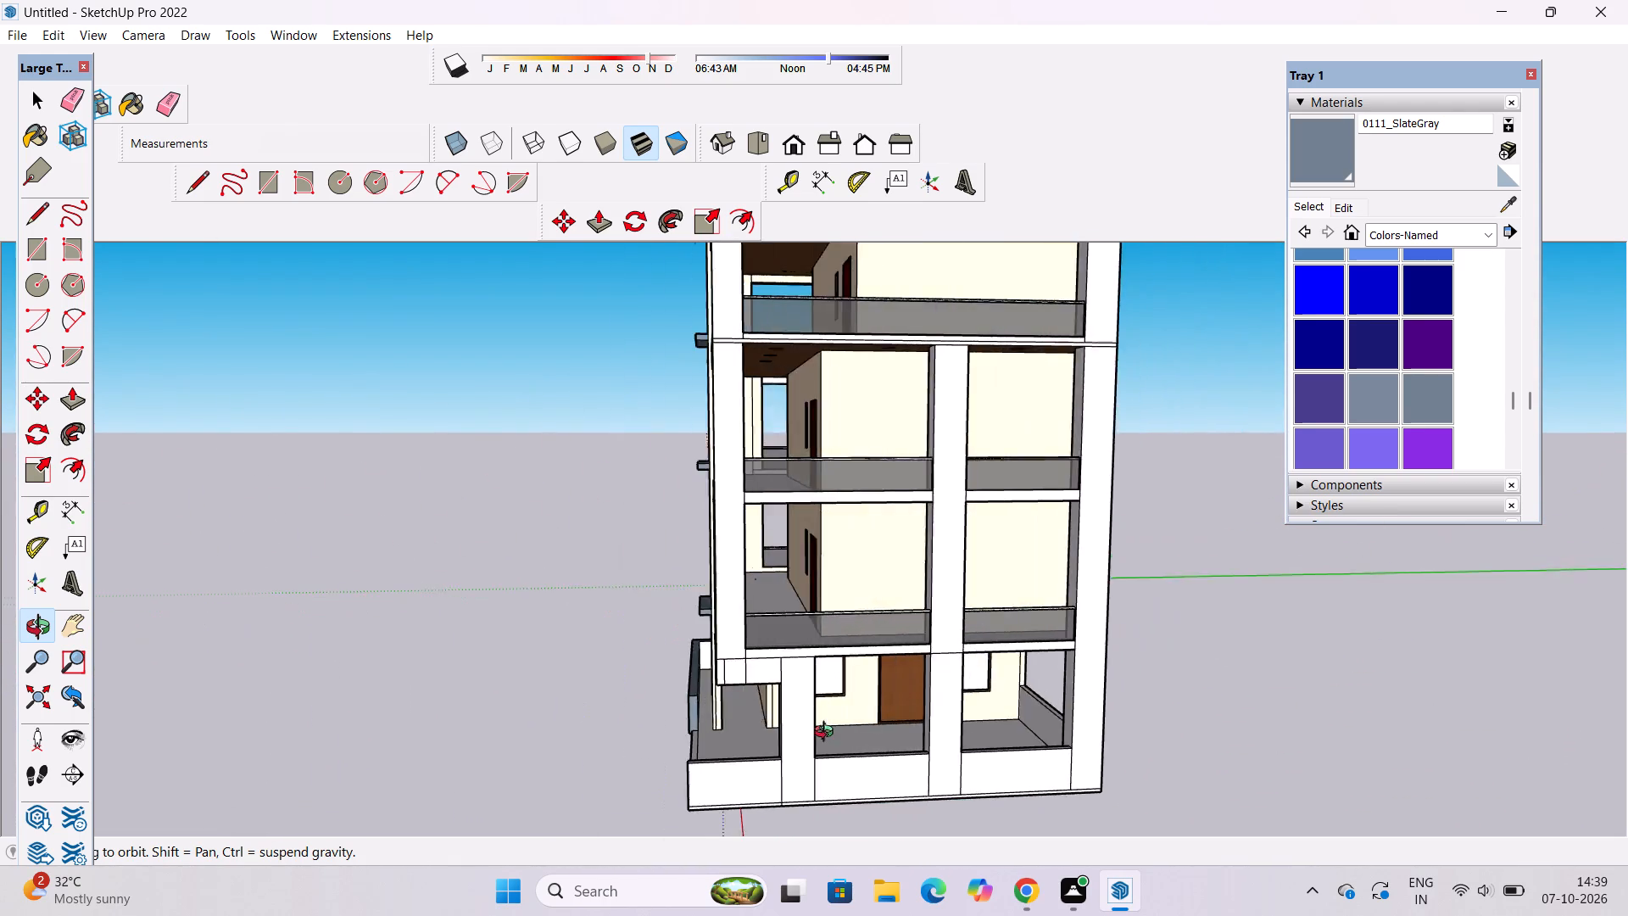
pyautogui.moveTo(828, 734); pyautogui.dragTo(1356, 786)
pyautogui.moveTo(891, 740); pyautogui.dragTo(888, 718)
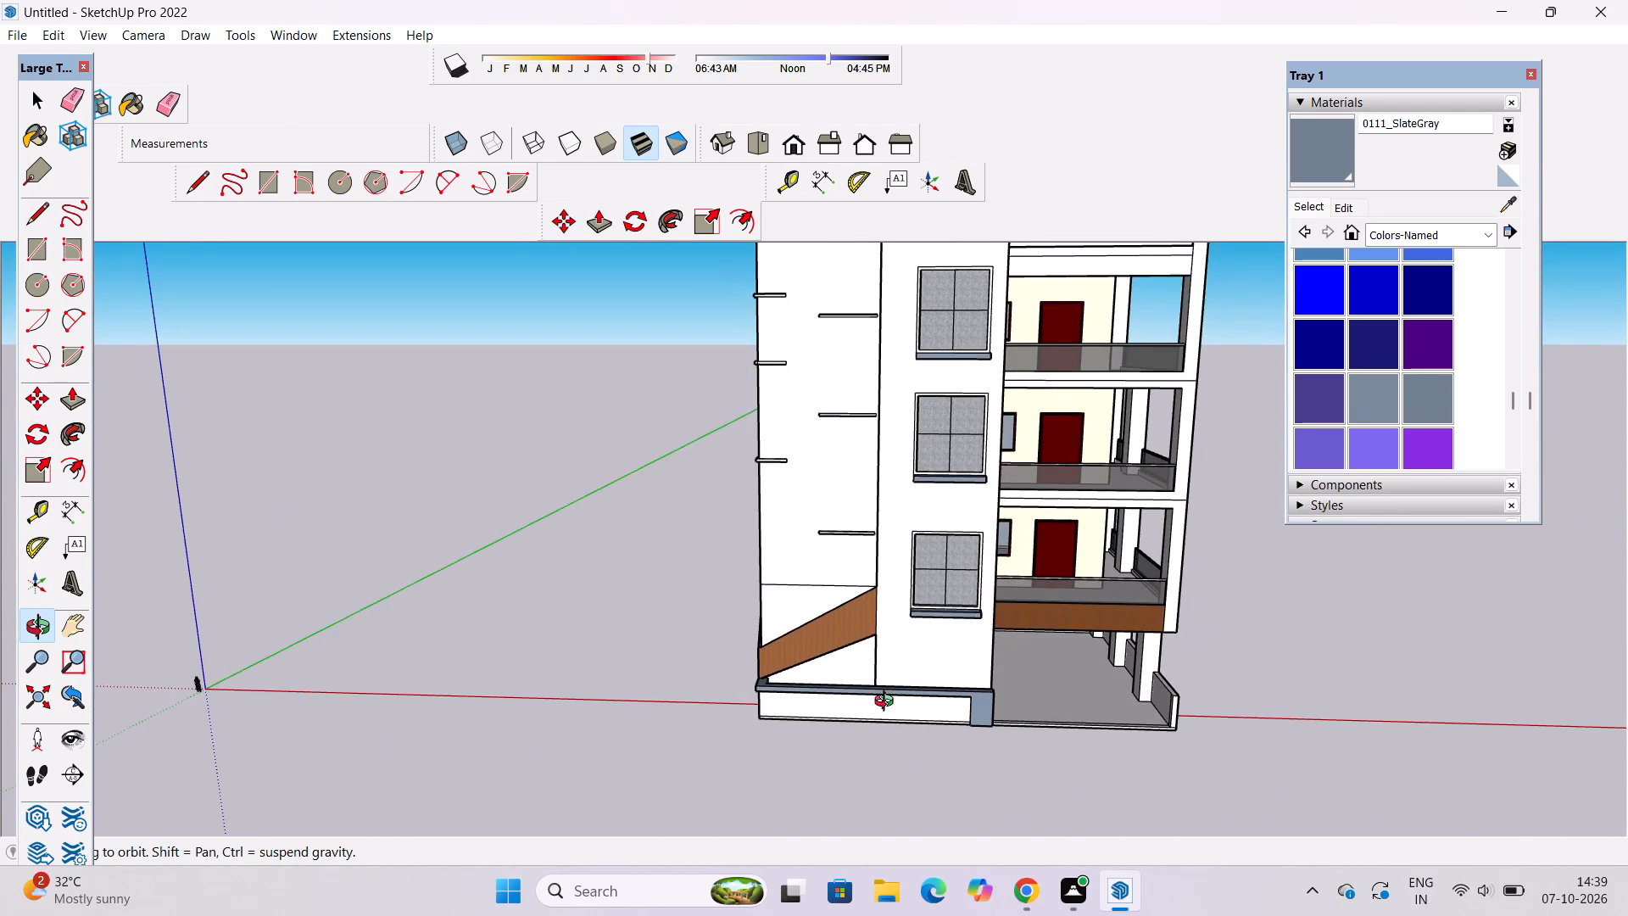
pyautogui.scroll(-3, 888, 703)
pyautogui.keyDown('shift'); pyautogui.moveTo(883, 754); pyautogui.dragTo(893, 674); pyautogui.keyUp('shift')
pyautogui.keyDown('shift'); pyautogui.moveTo(857, 651); pyautogui.dragTo(835, 713); pyautogui.keyUp('shift')
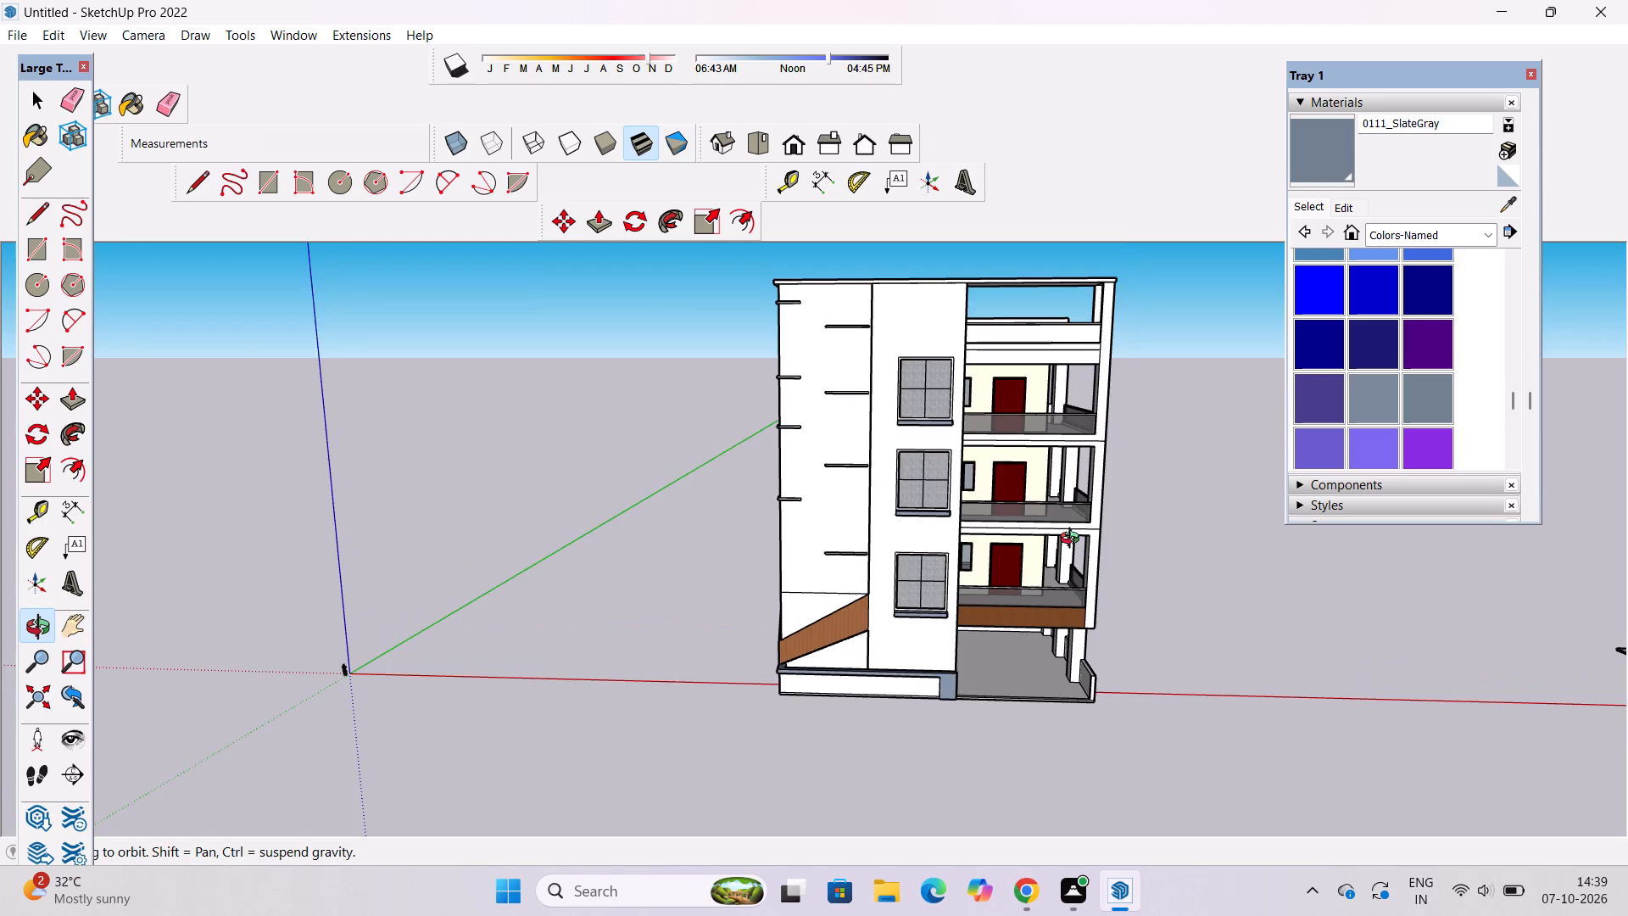
pyautogui.scroll(3, 1073, 540)
pyautogui.moveTo(1073, 524); pyautogui.dragTo(973, 529)
pyautogui.keyDown('shift'); pyautogui.moveTo(983, 529); pyautogui.dragTo(876, 553); pyautogui.keyUp('shift')
pyautogui.moveTo(883, 571); pyautogui.dragTo(960, 580)
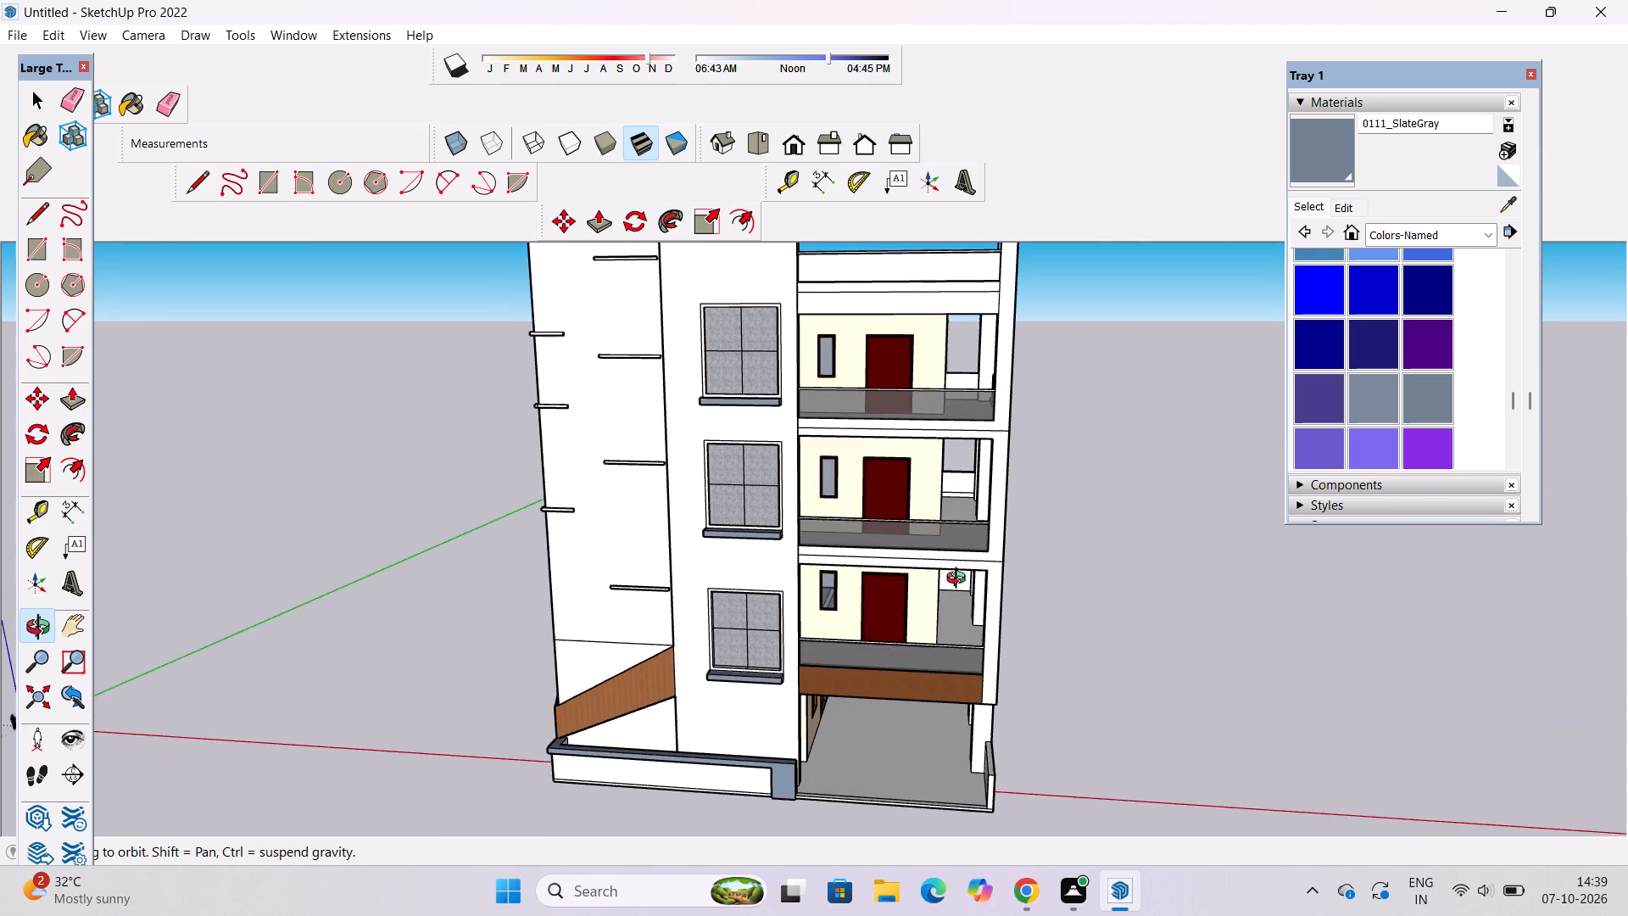
pyautogui.scroll(-3, 957, 580)
pyautogui.keyDown('shift'); pyautogui.moveTo(951, 584); pyautogui.dragTo(884, 646); pyautogui.keyUp('shift')
pyautogui.moveTo(884, 646); pyautogui.dragTo(1115, 605)
pyautogui.keyDown('shift'); pyautogui.moveTo(906, 489); pyautogui.dragTo(914, 558); pyautogui.keyUp('shift')
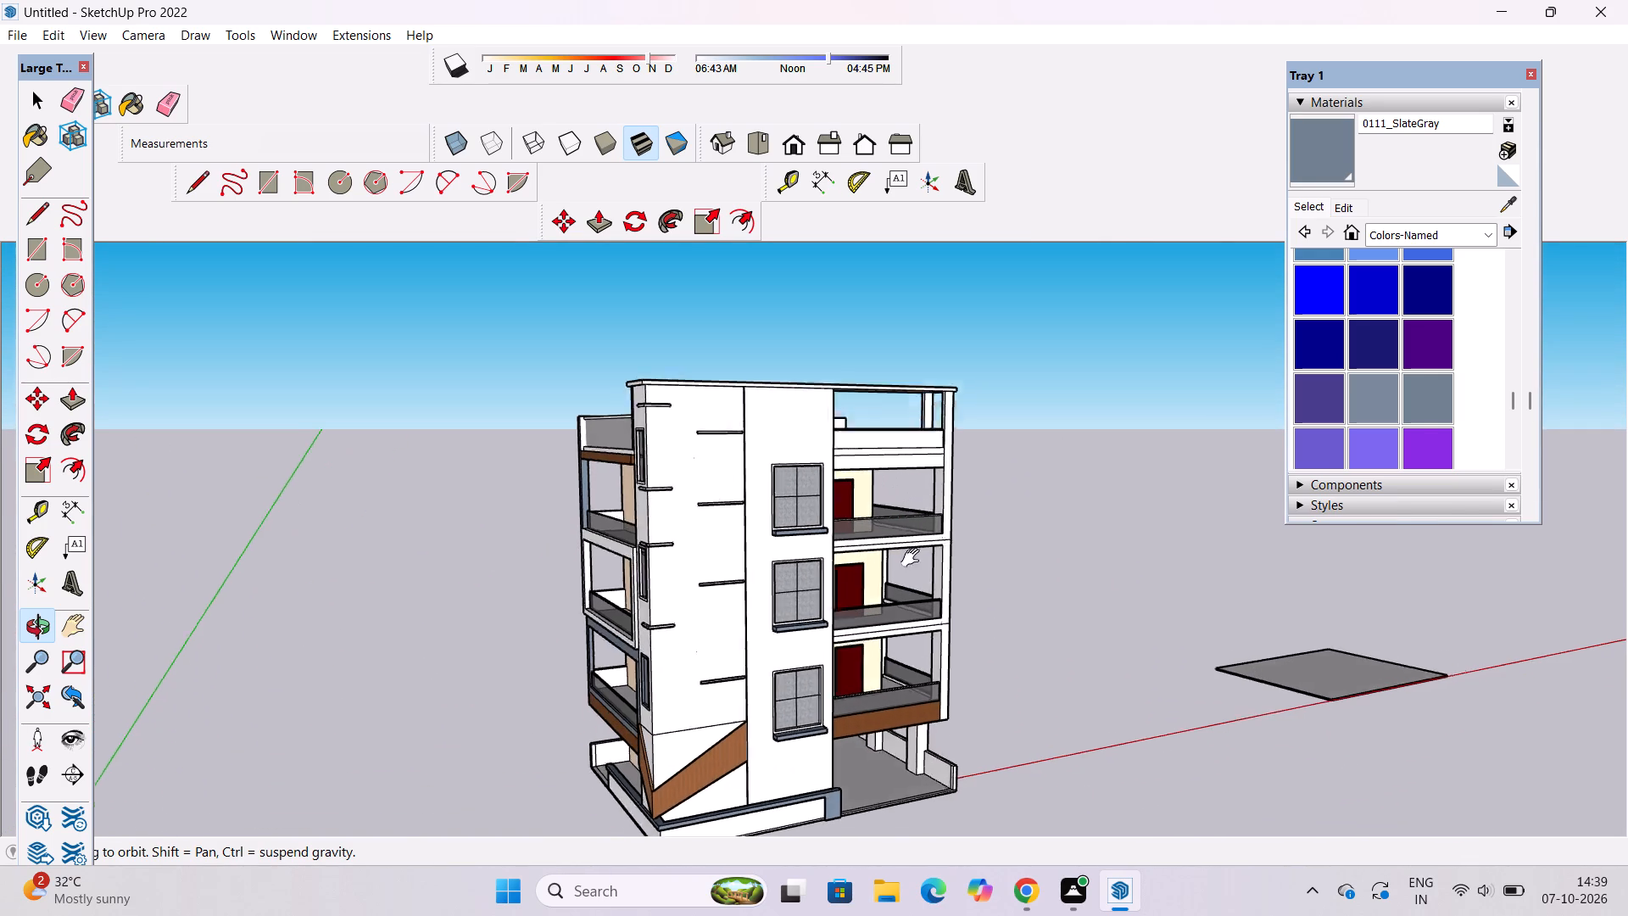
pyautogui.keyDown('shift'); pyautogui.moveTo(914, 558); pyautogui.dragTo(916, 572); pyautogui.keyUp('shift')
pyautogui.scroll(2, 912, 522)
pyautogui.keyDown('shift'); pyautogui.moveTo(913, 522); pyautogui.dragTo(881, 556); pyautogui.keyUp('shift')
pyautogui.moveTo(884, 556); pyautogui.dragTo(850, 556)
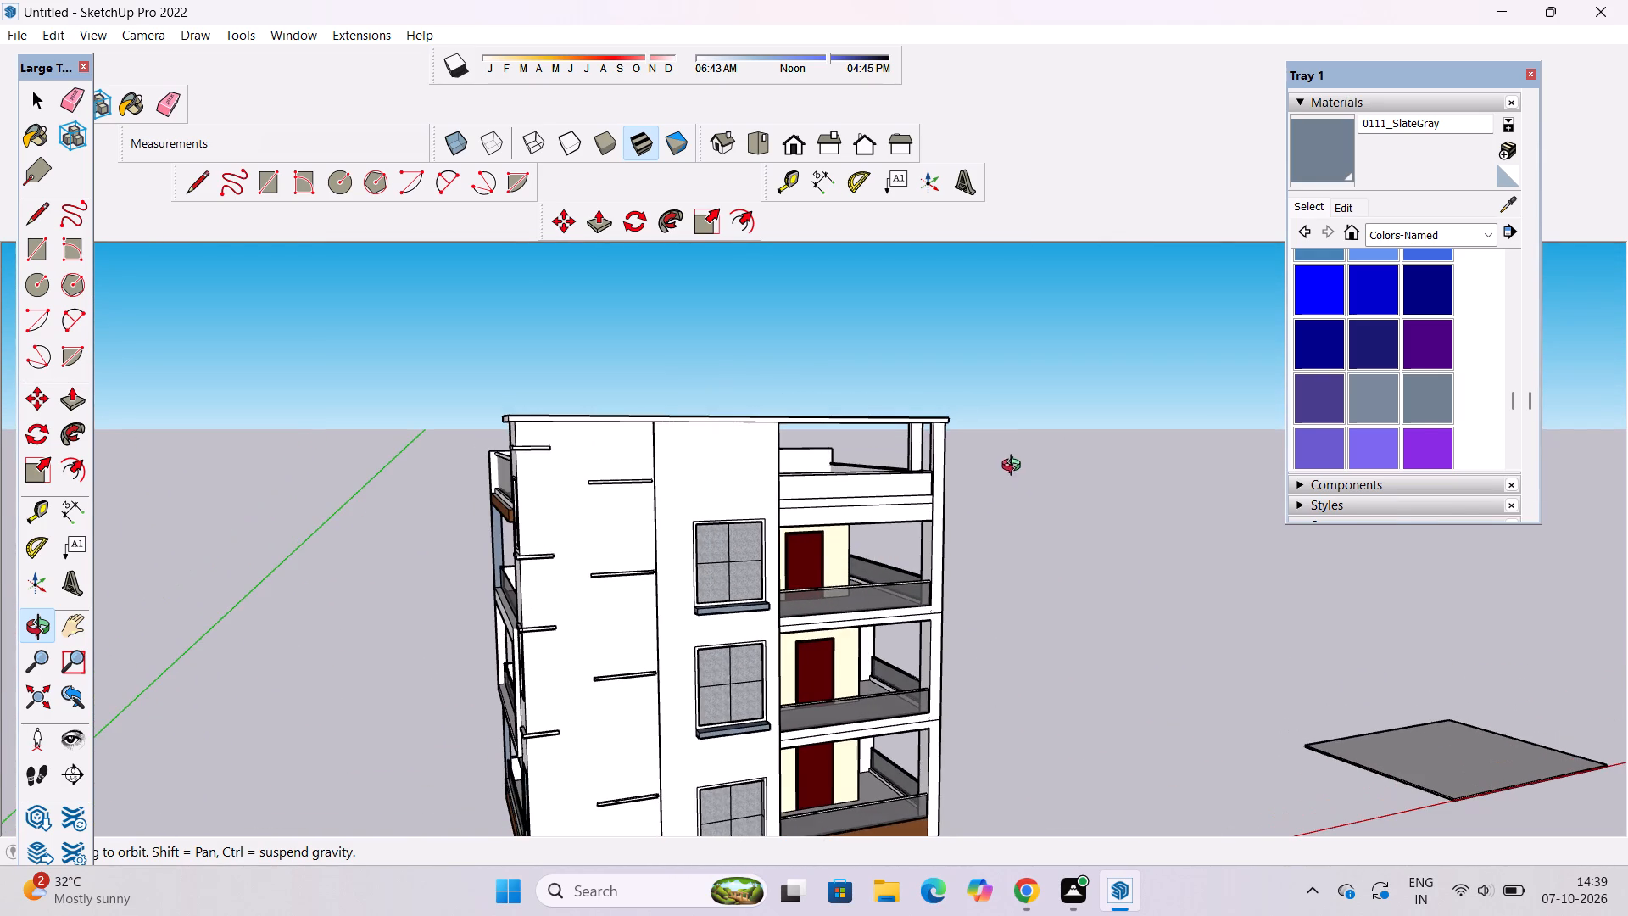
pyautogui.moveTo(977, 560); pyautogui.dragTo(881, 571)
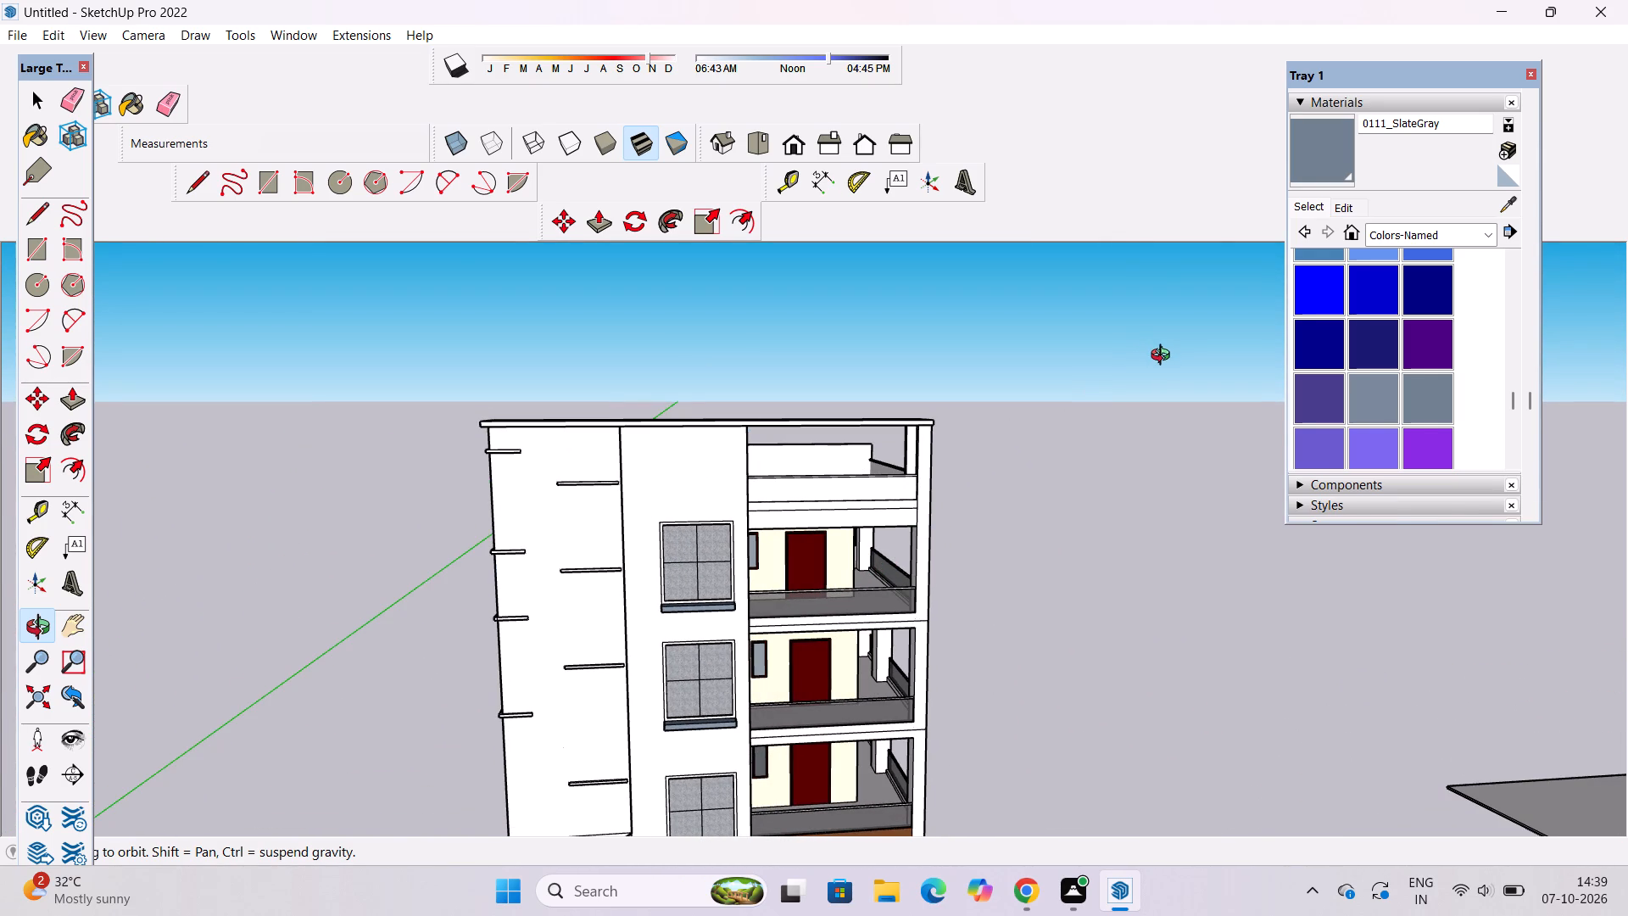
# Paint the window-side balcony frame SlateGray on the lowest and top balcony levels, covering beam and corner column faces, including the lower column's inner face.
pyautogui.click(1341, 145)
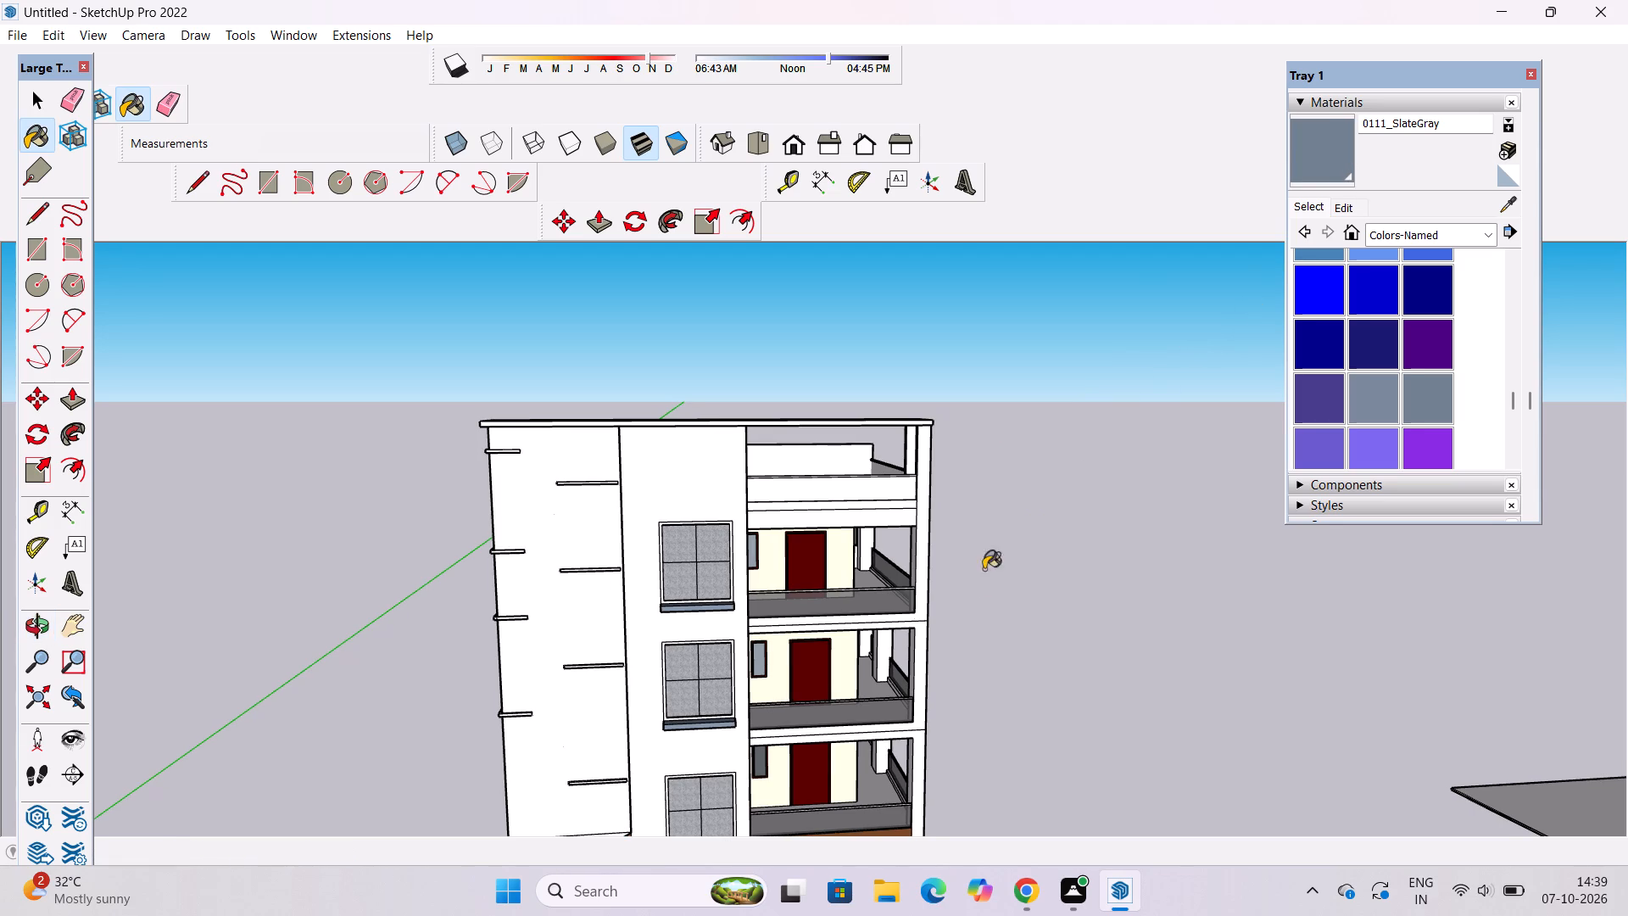
pyautogui.scroll(-2, 979, 430)
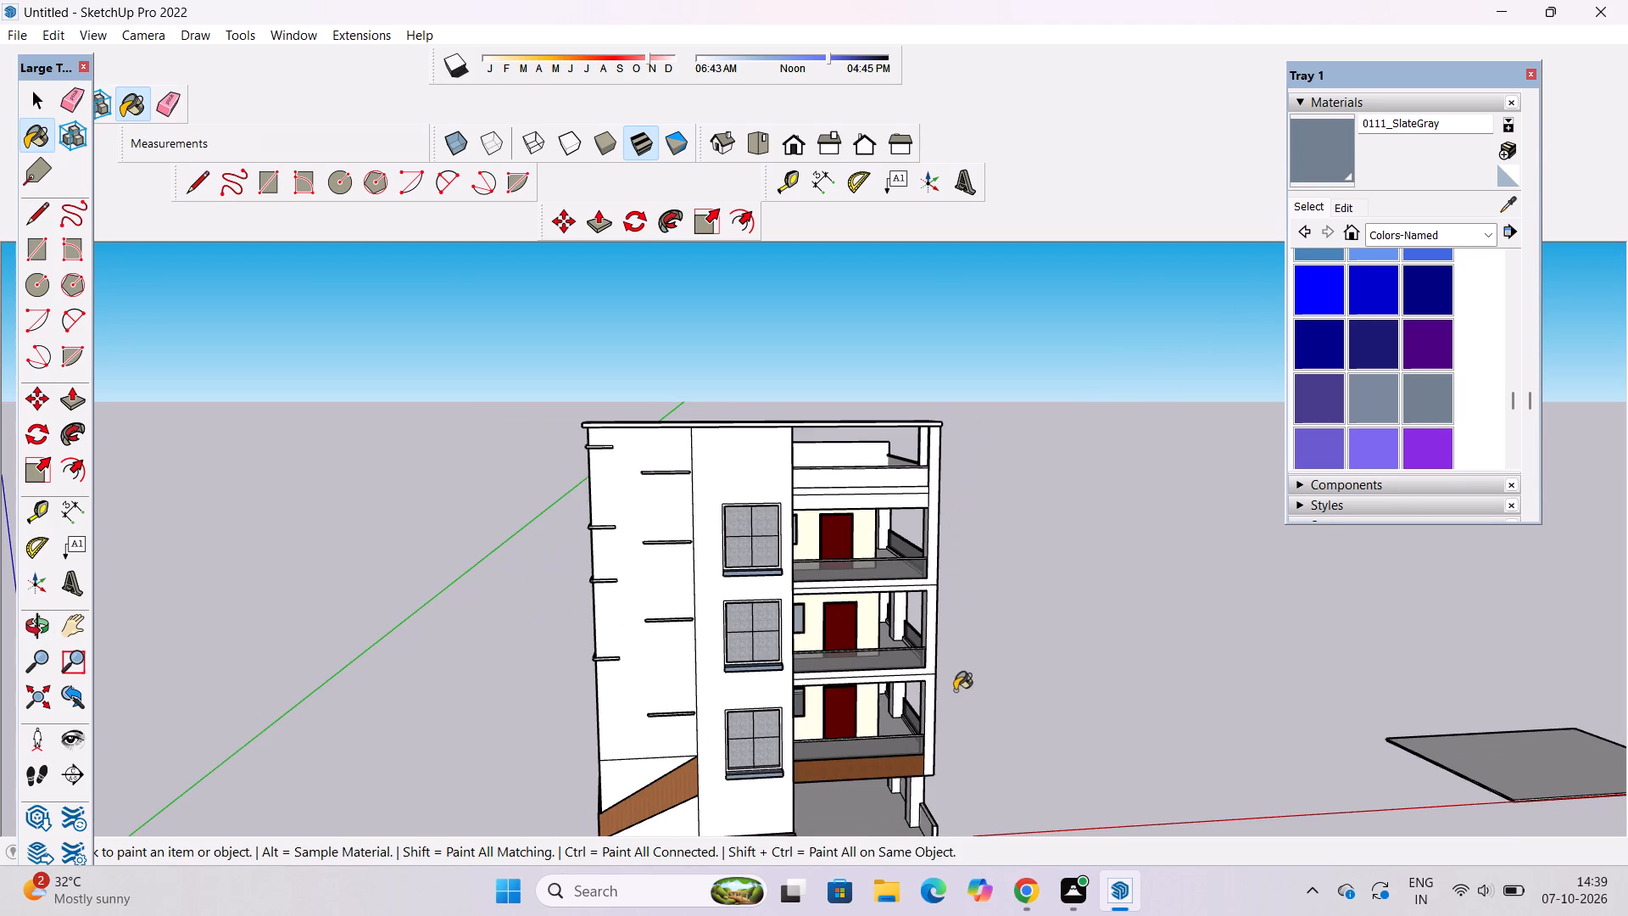
pyautogui.scroll(7, 956, 712)
pyautogui.click(923, 684)
pyautogui.scroll(9, 895, 710)
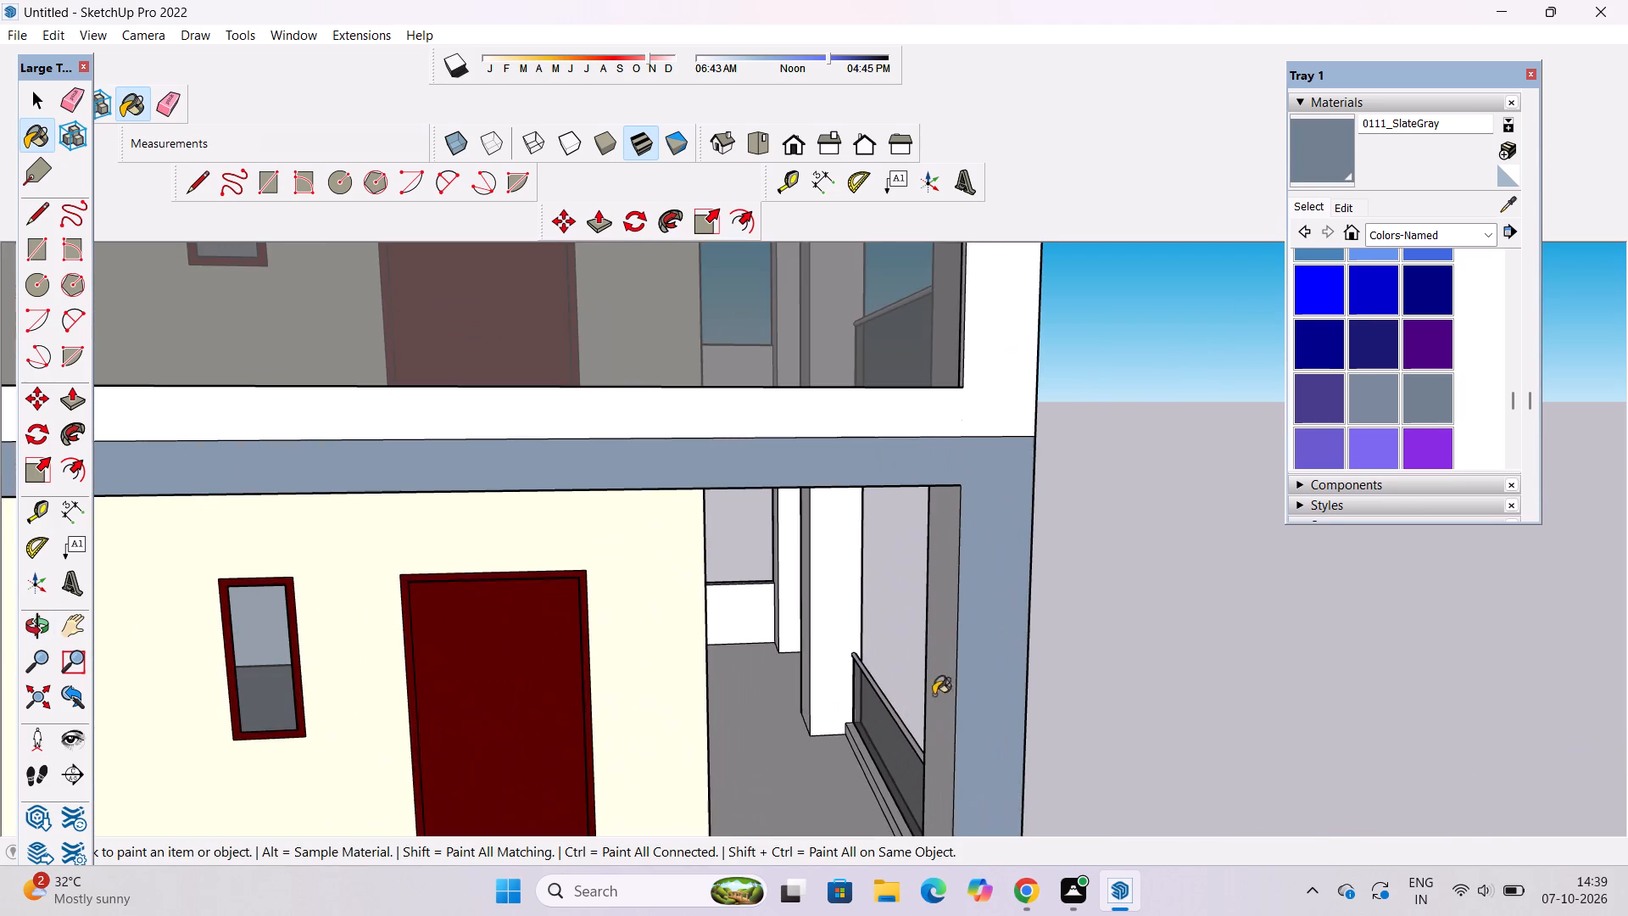
pyautogui.click(950, 674)
pyautogui.scroll(-10, 832, 723)
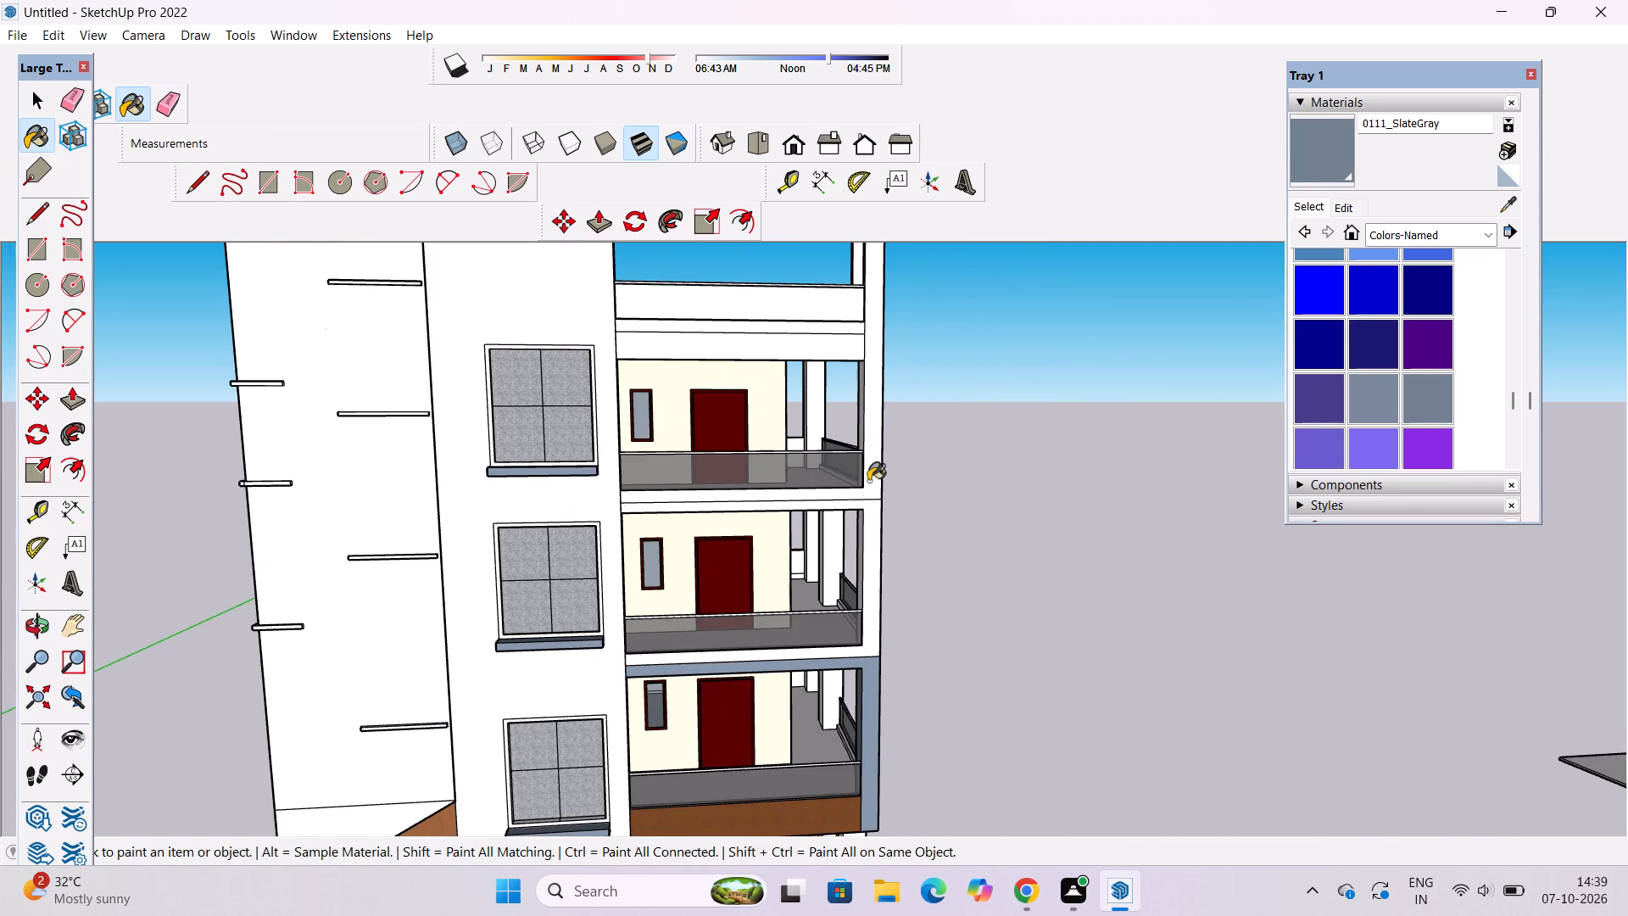
pyautogui.click(873, 439)
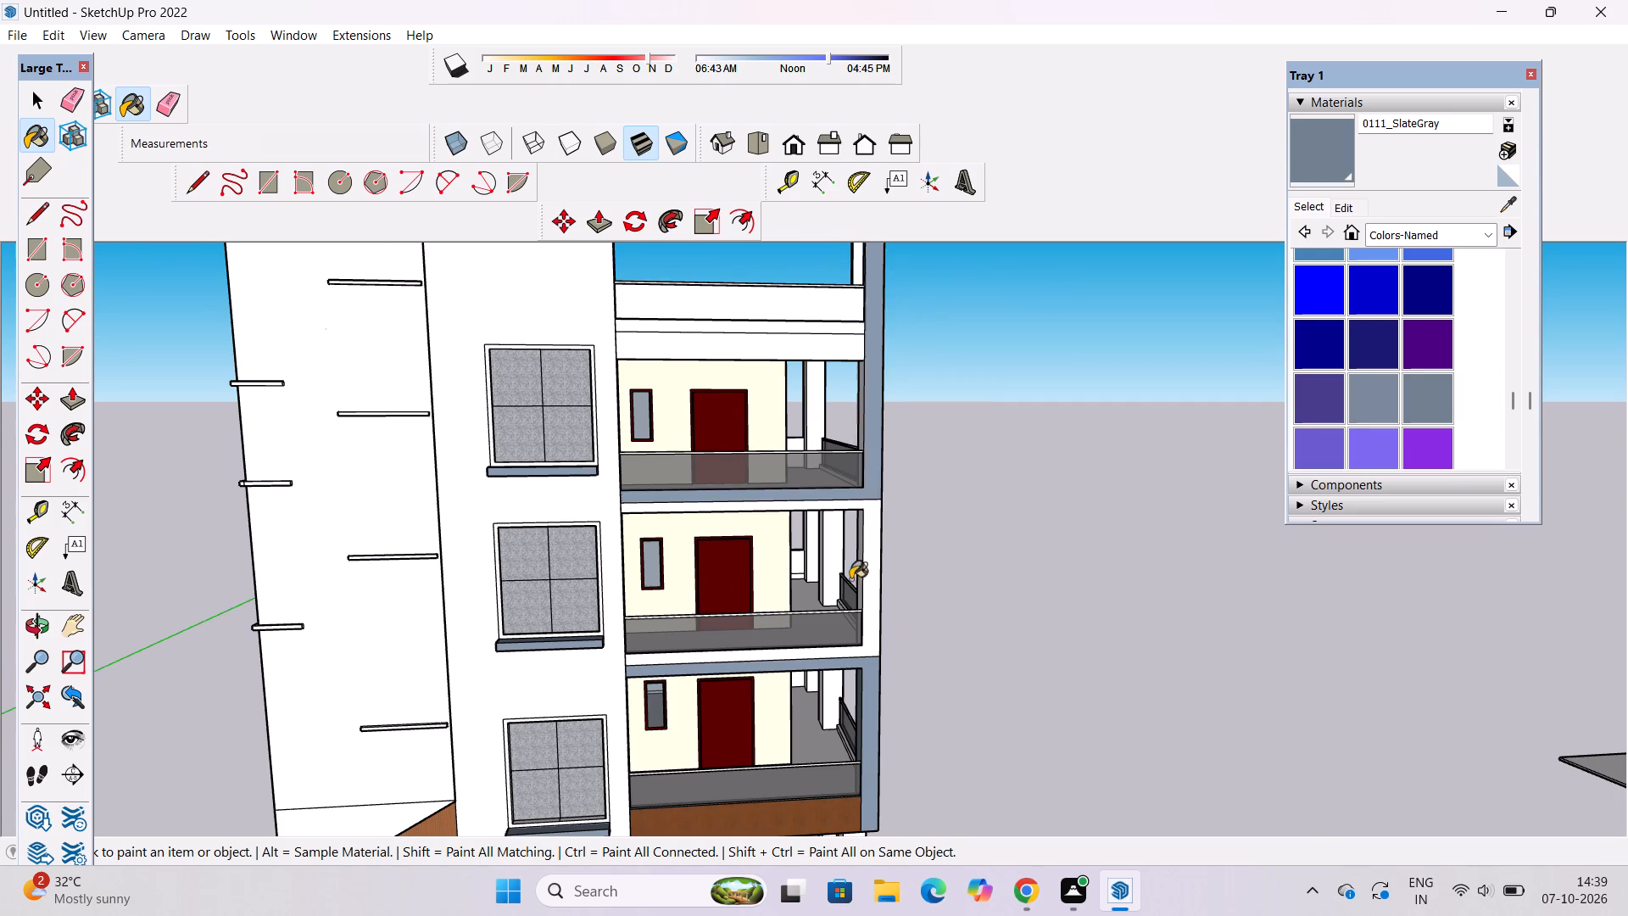
# Erase the short vertical line across the corner column's base, below the lowest balcony on the adjoining balcony facade.
pyautogui.scroll(-4, 848, 602)
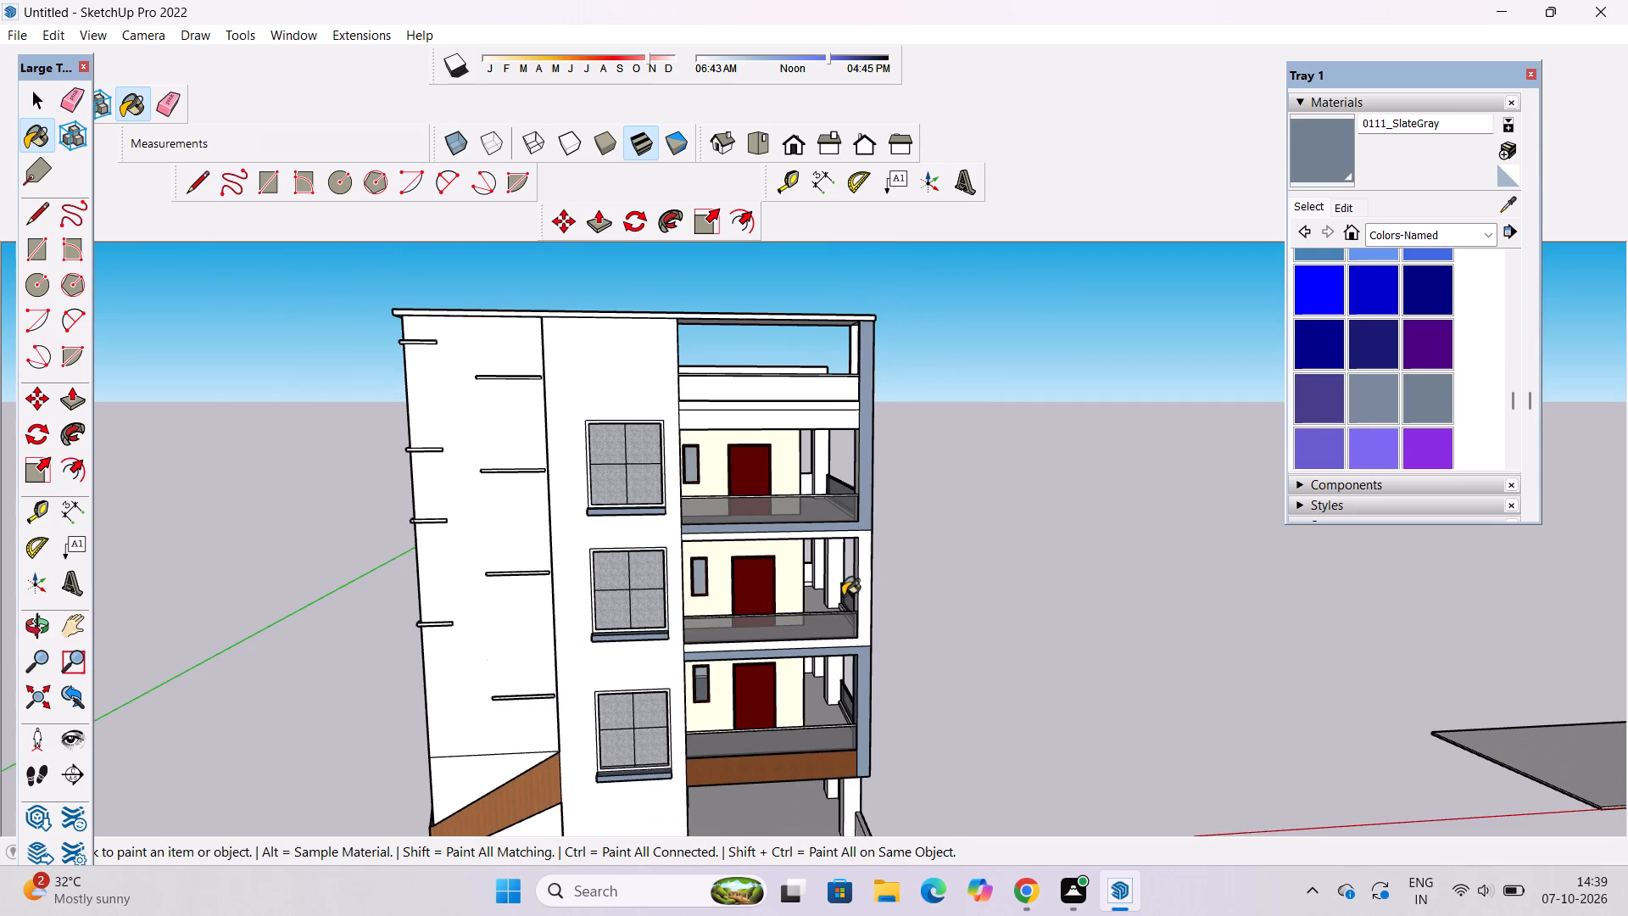
pyautogui.scroll(-1, 856, 529)
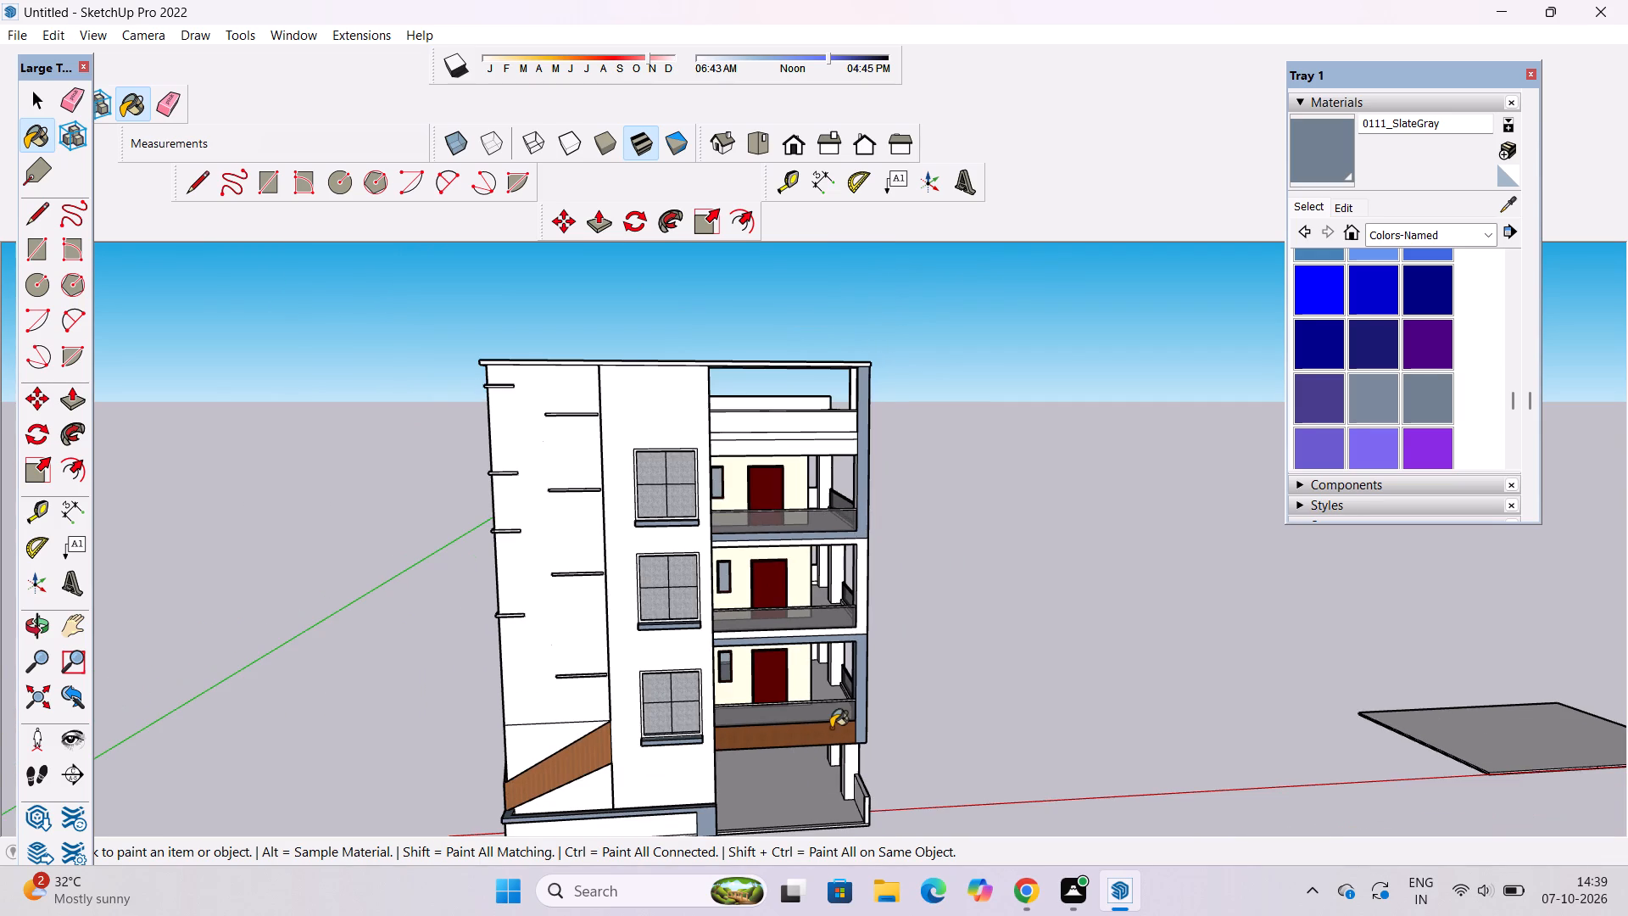
pyautogui.scroll(-3, 802, 615)
pyautogui.scroll(5, 860, 636)
pyautogui.press('o')
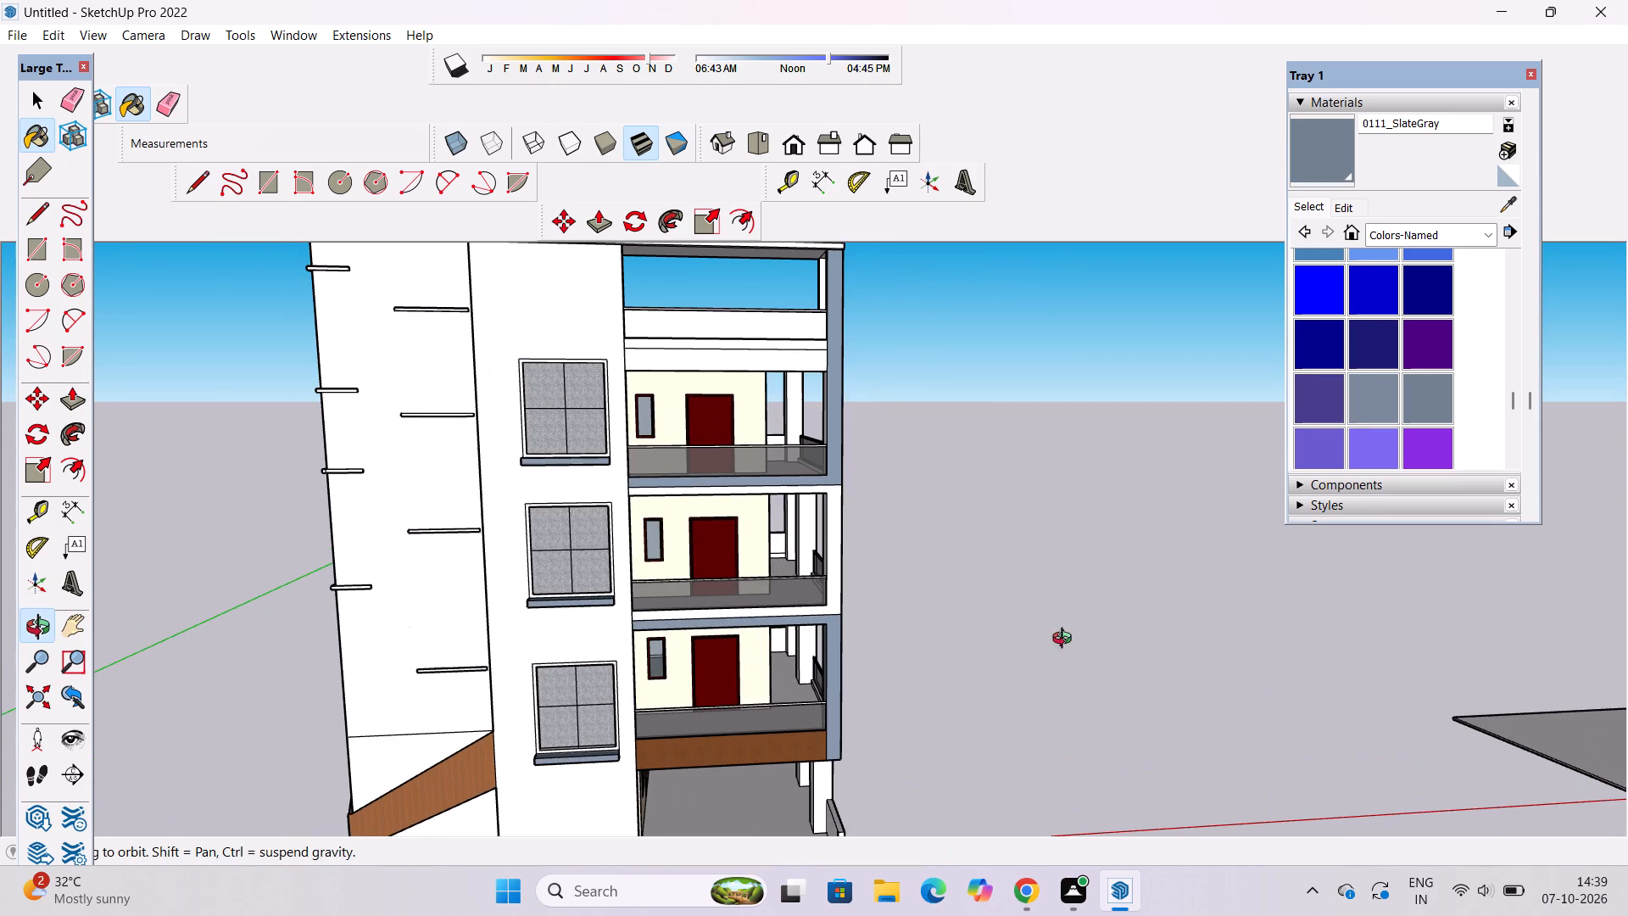
pyautogui.moveTo(1079, 651); pyautogui.dragTo(583, 663)
pyautogui.scroll(7, 771, 701)
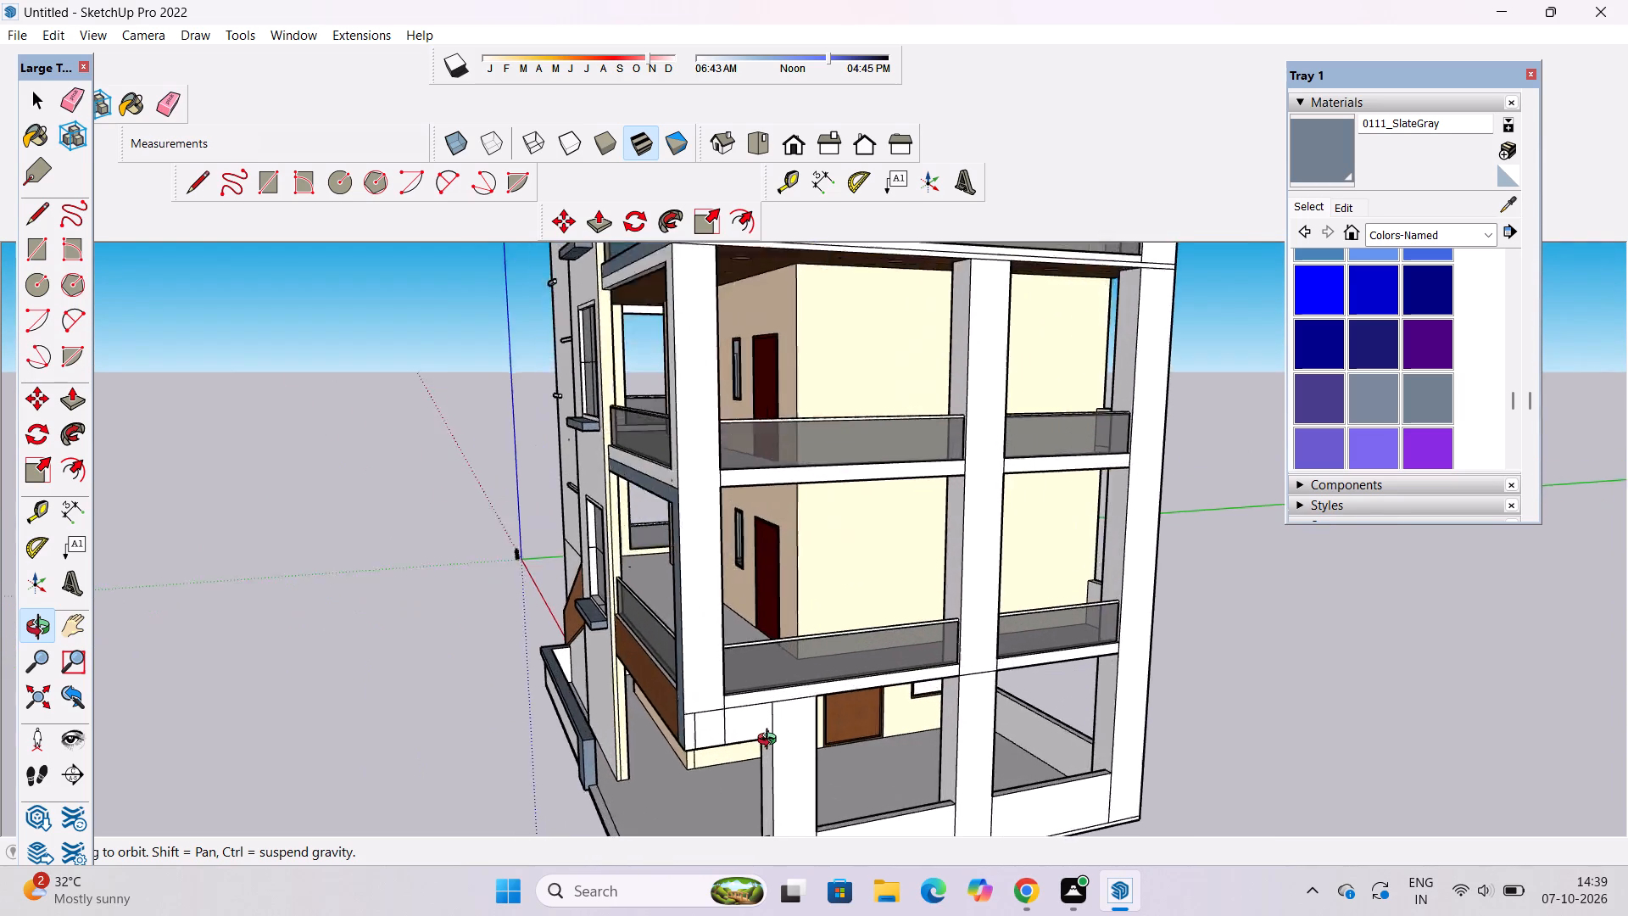
pyautogui.scroll(1, 771, 741)
pyautogui.keyDown('shift'); pyautogui.moveTo(758, 741); pyautogui.dragTo(889, 702); pyautogui.keyUp('shift')
pyautogui.moveTo(891, 702); pyautogui.dragTo(764, 715)
pyautogui.press('e')
pyautogui.scroll(4, 742, 712)
pyautogui.scroll(3, 641, 649)
pyautogui.moveTo(688, 696); pyautogui.dragTo(685, 695)
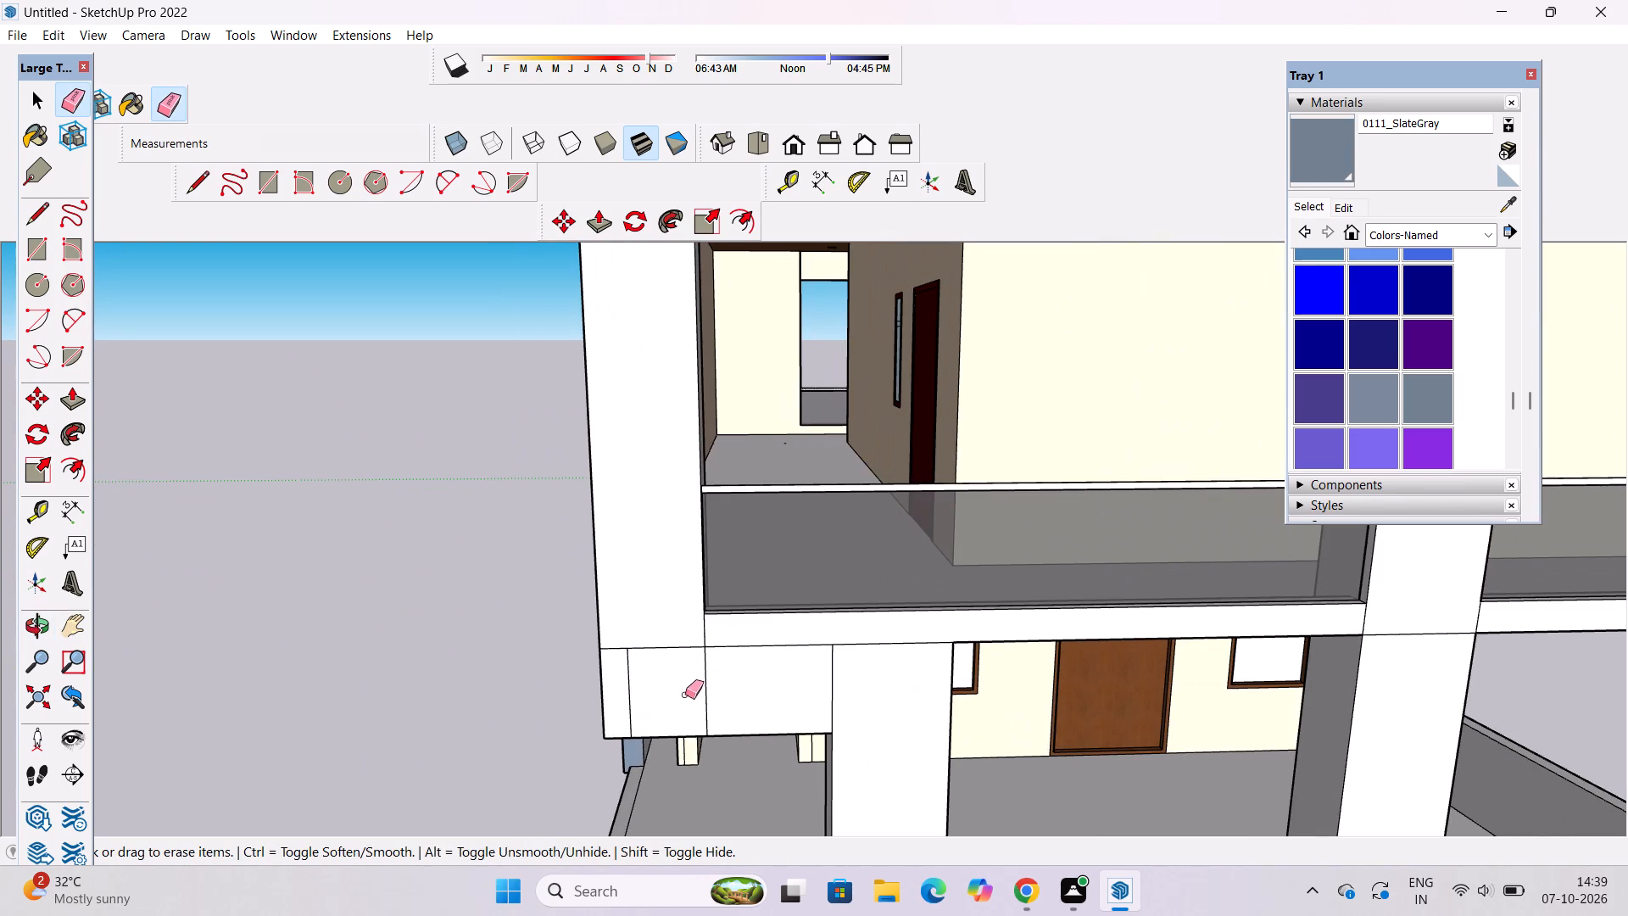
pyautogui.moveTo(685, 695); pyautogui.dragTo(617, 690)
# Draw a 1' vertical line where the corner column meets the top balcony's floor beam and erase the horizontal lines crossing the column.
pyautogui.scroll(-2, 985, 680)
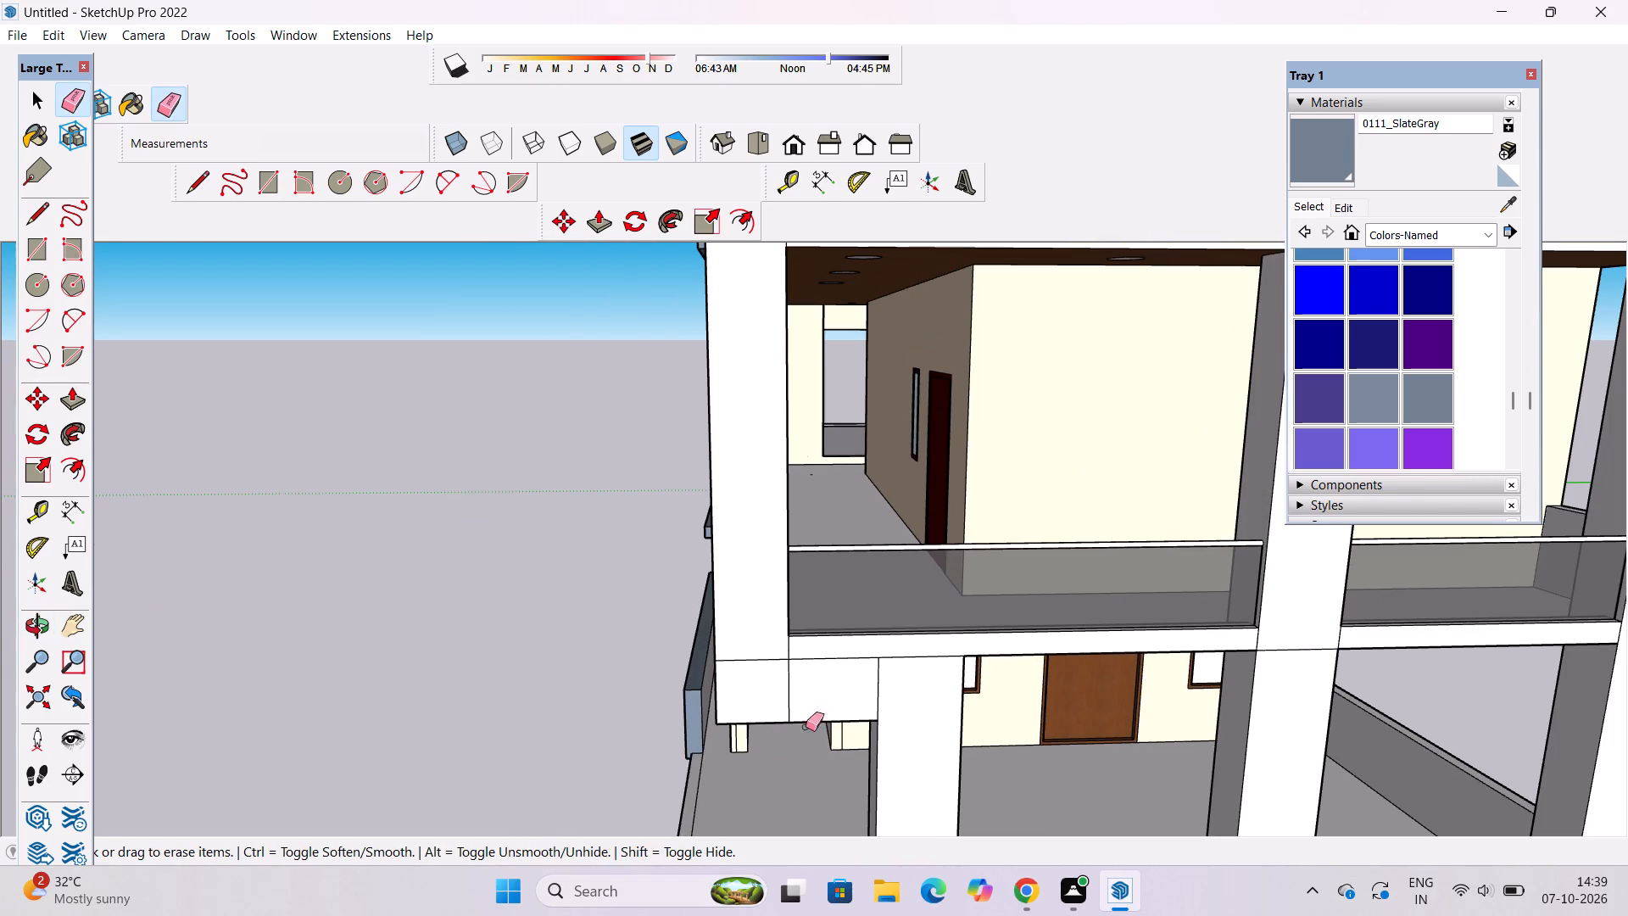
pyautogui.scroll(-12, 824, 678)
pyautogui.scroll(3, 724, 809)
pyautogui.press('o')
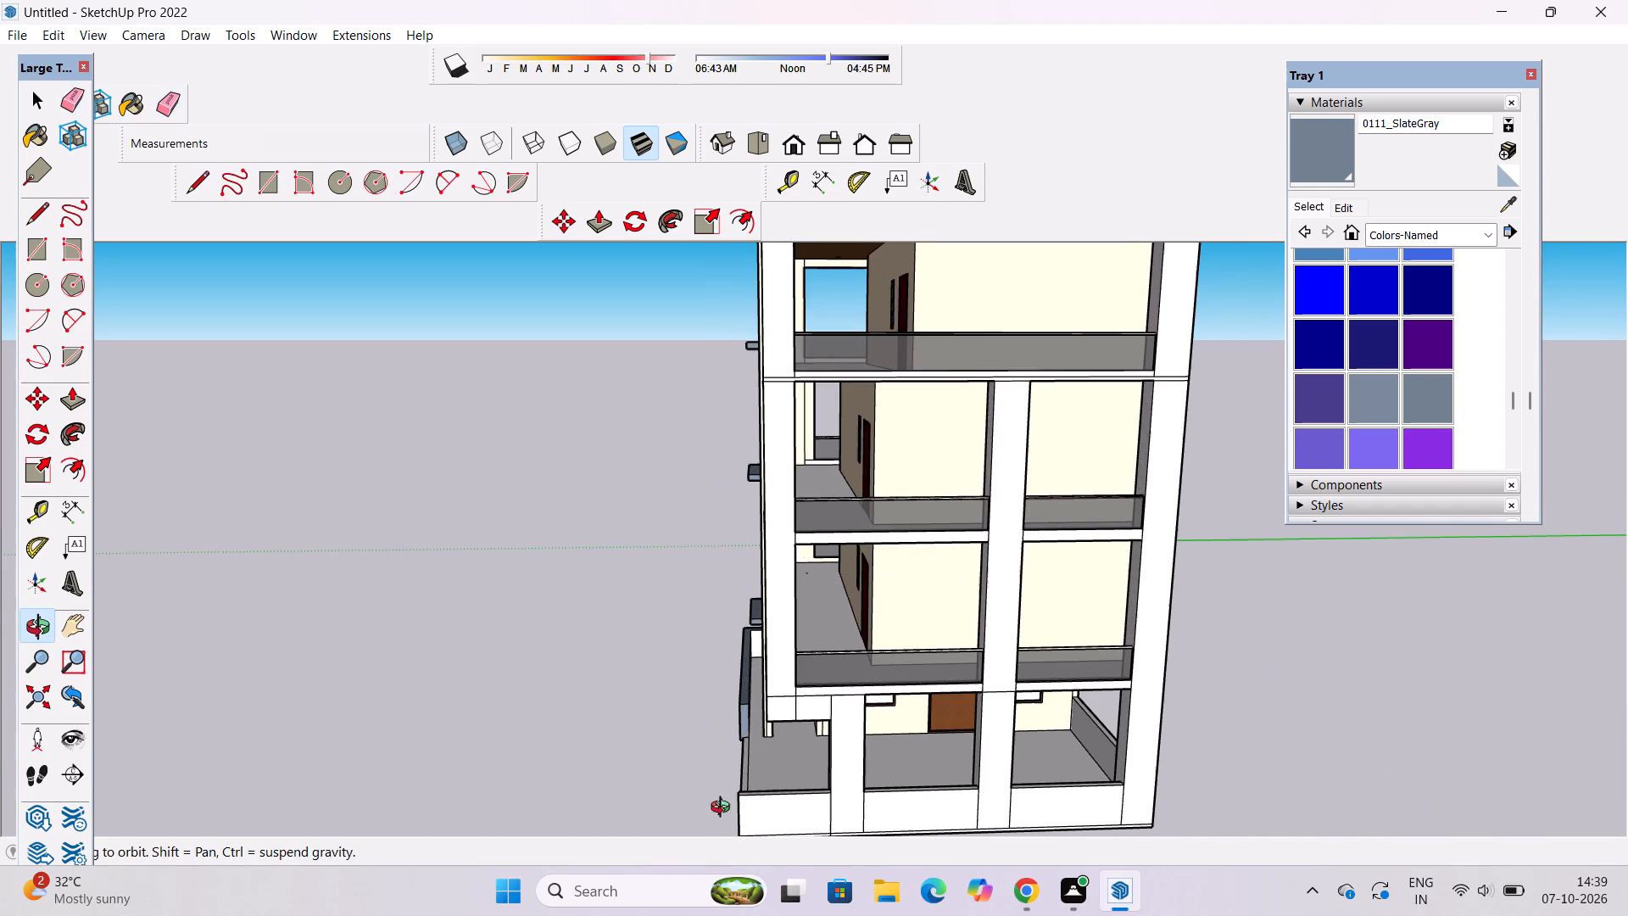
pyautogui.click(1316, 159)
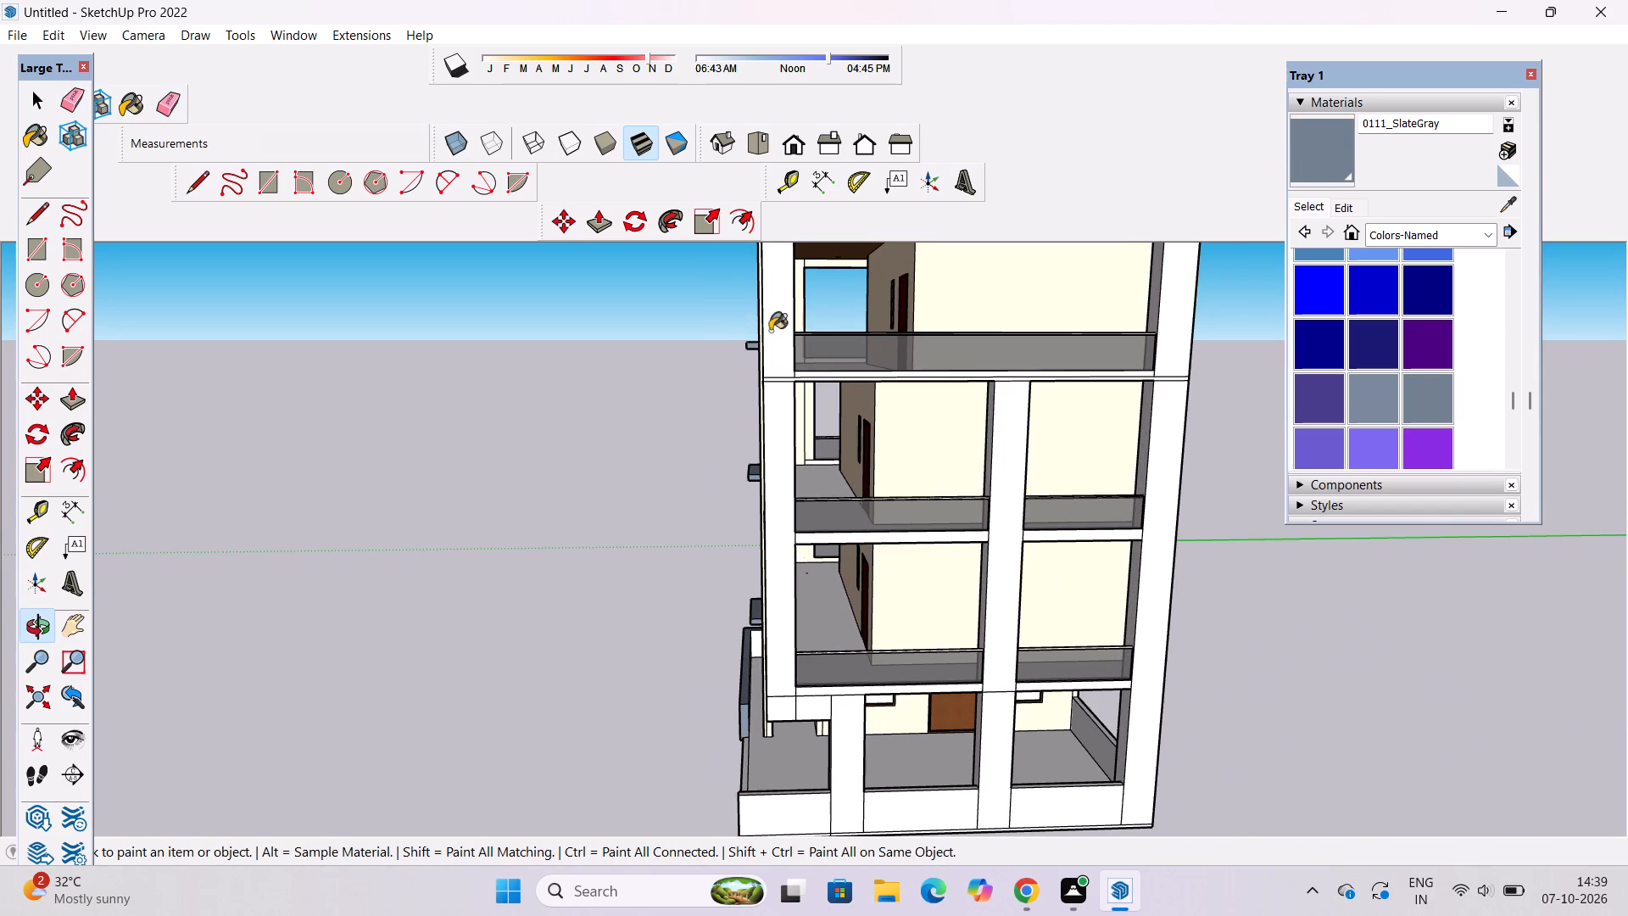
pyautogui.scroll(16, 787, 369)
pyautogui.press('l')
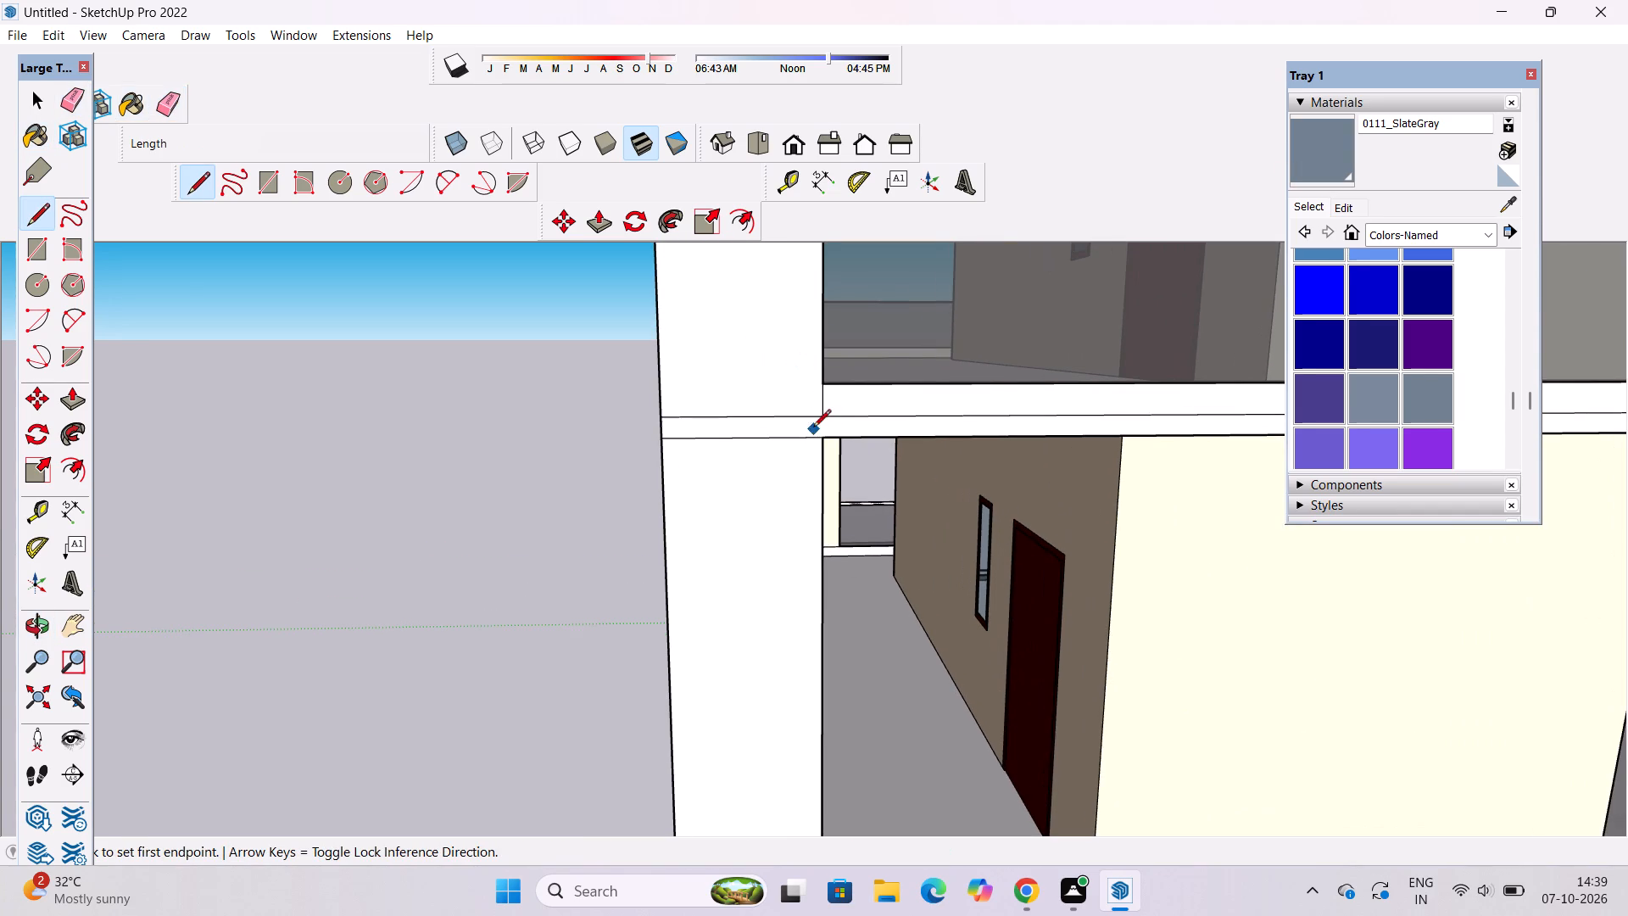
pyautogui.click(820, 417)
pyautogui.click(820, 444)
pyautogui.press('e')
pyautogui.moveTo(789, 392); pyautogui.dragTo(778, 461)
# Draw a 3' vertical line up from the corner column's inner edge at roof-slab level and erase the horizontal lines crossing the column.
pyautogui.scroll(-12, 733, 374)
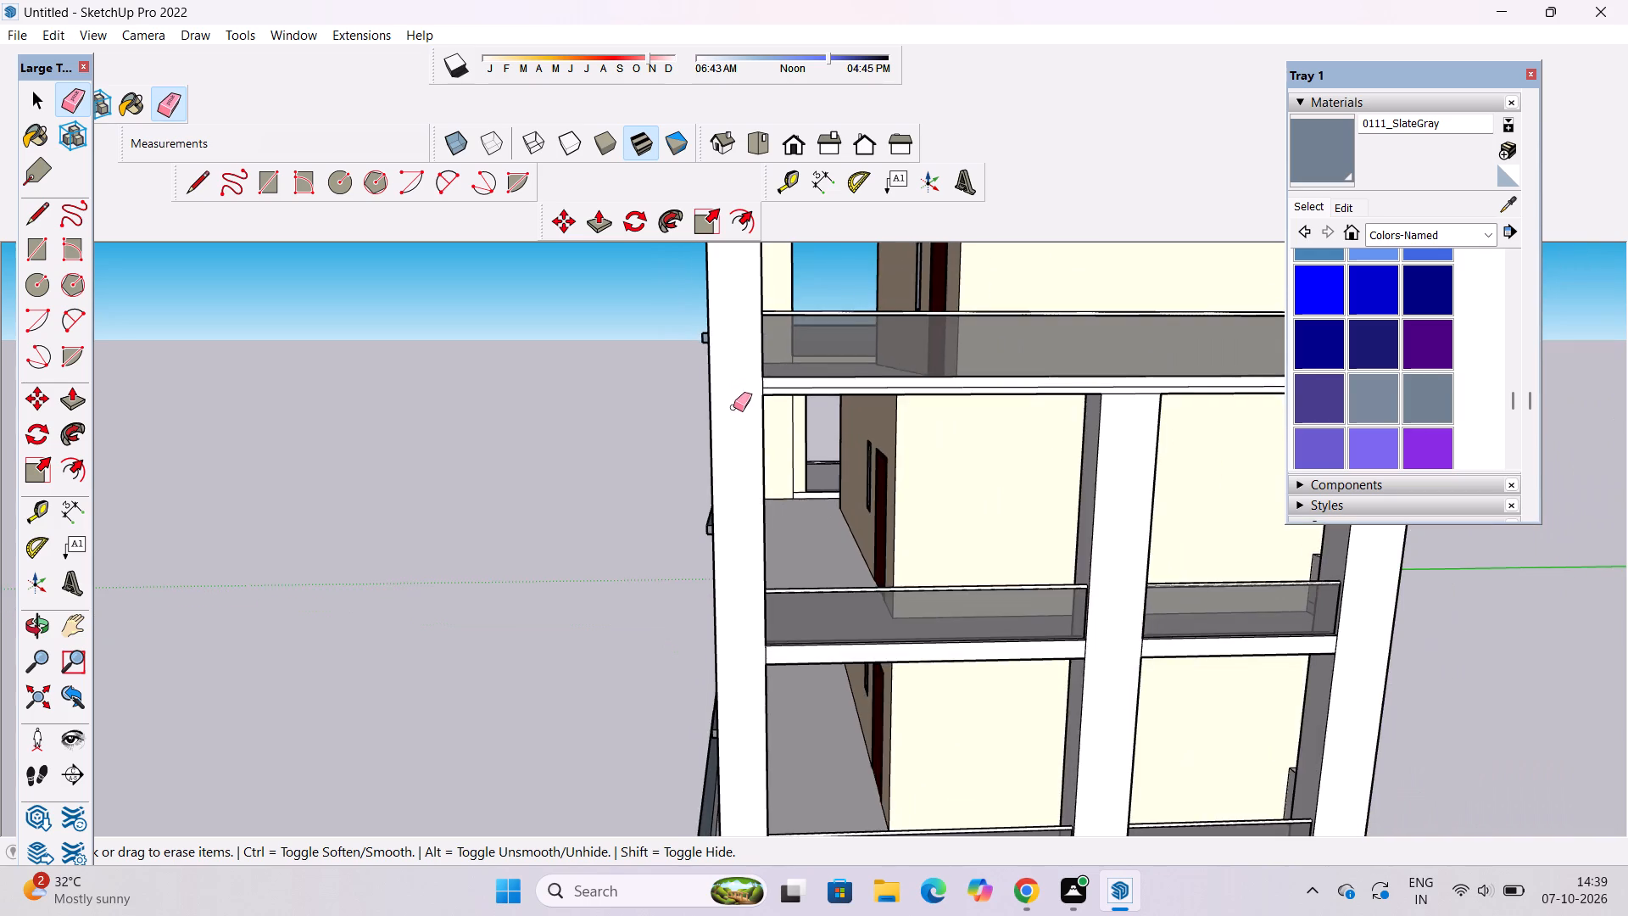
pyautogui.scroll(-7, 720, 509)
pyautogui.scroll(6, 711, 300)
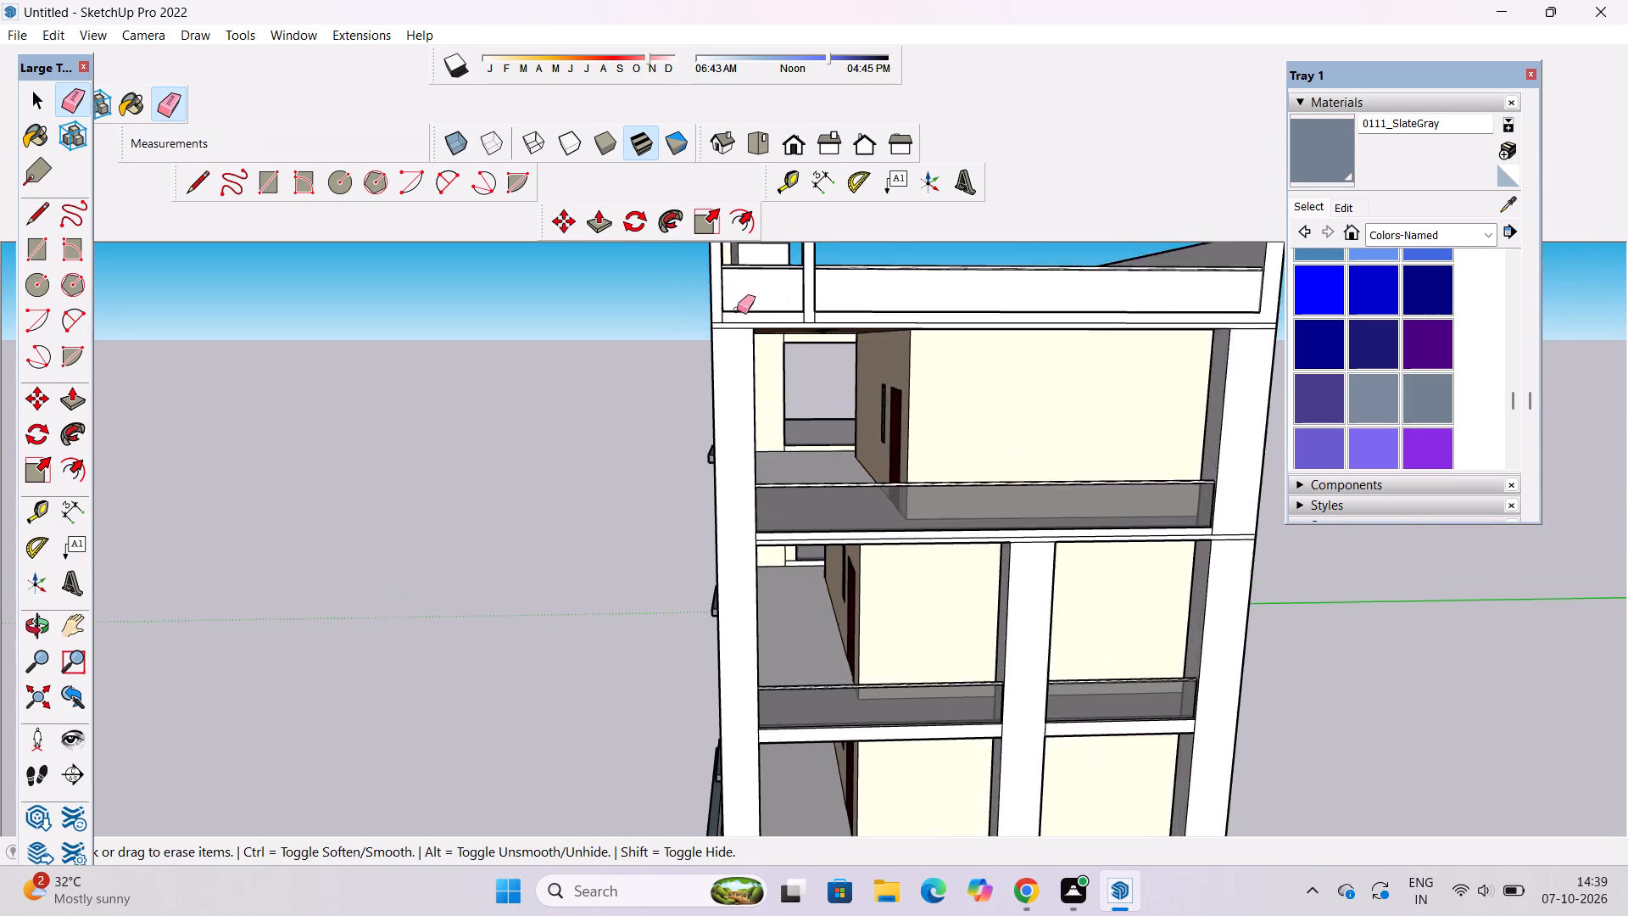
pyautogui.scroll(14, 737, 310)
pyautogui.press('l')
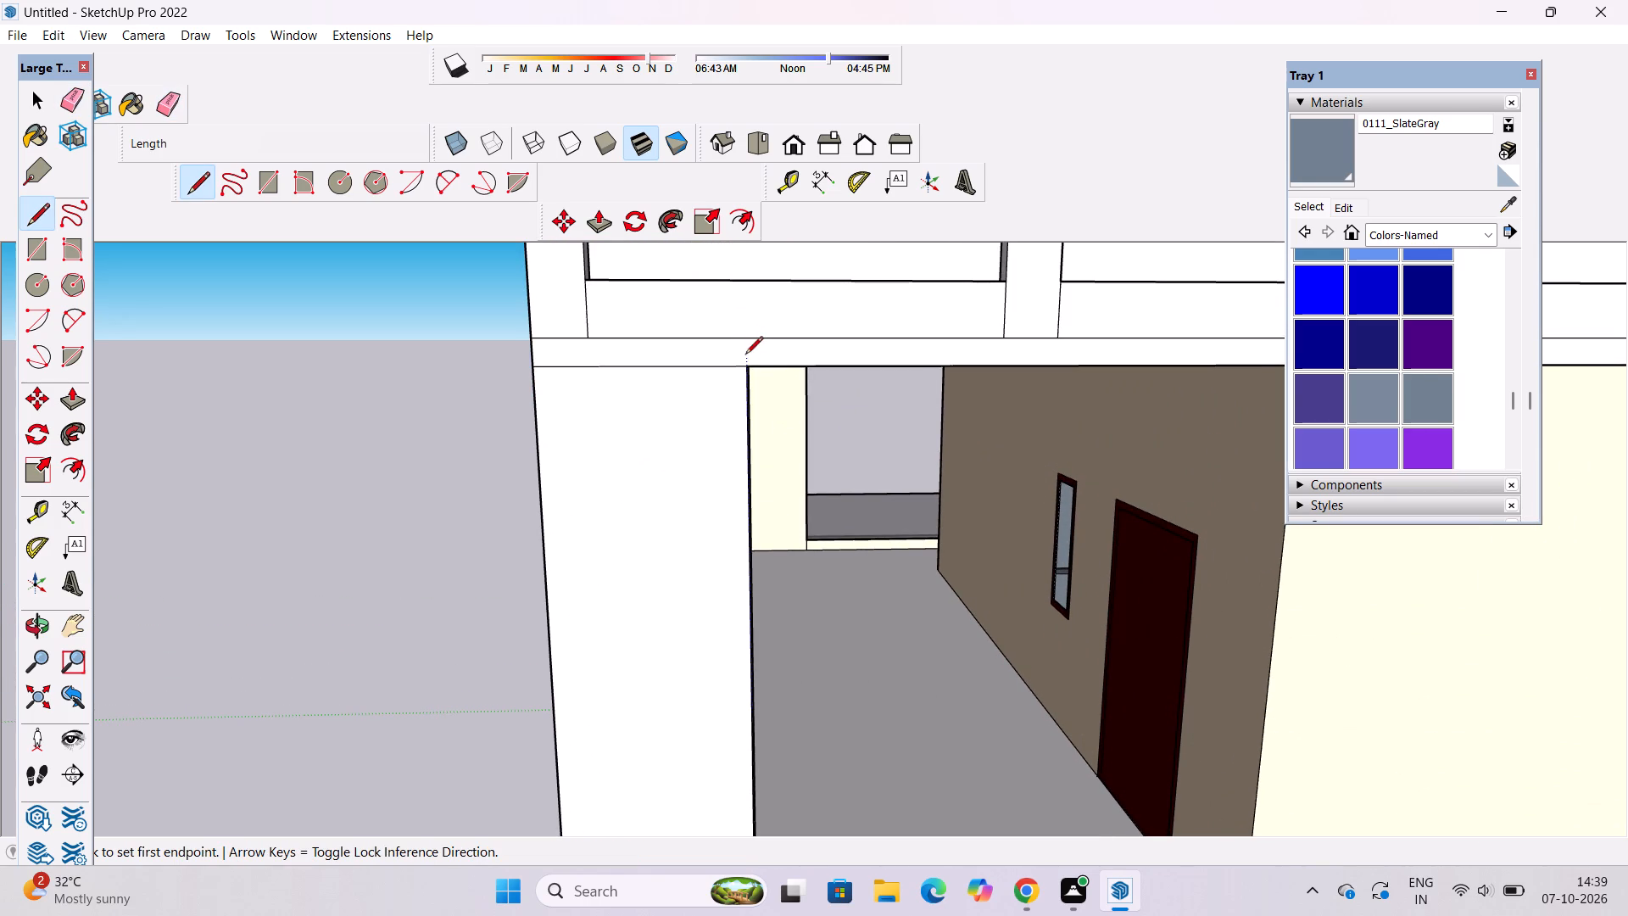
pyautogui.click(744, 372)
pyautogui.click(753, 282)
pyautogui.scroll(-5, 668, 475)
pyautogui.press('e')
pyautogui.moveTo(610, 375); pyautogui.dragTo(637, 415)
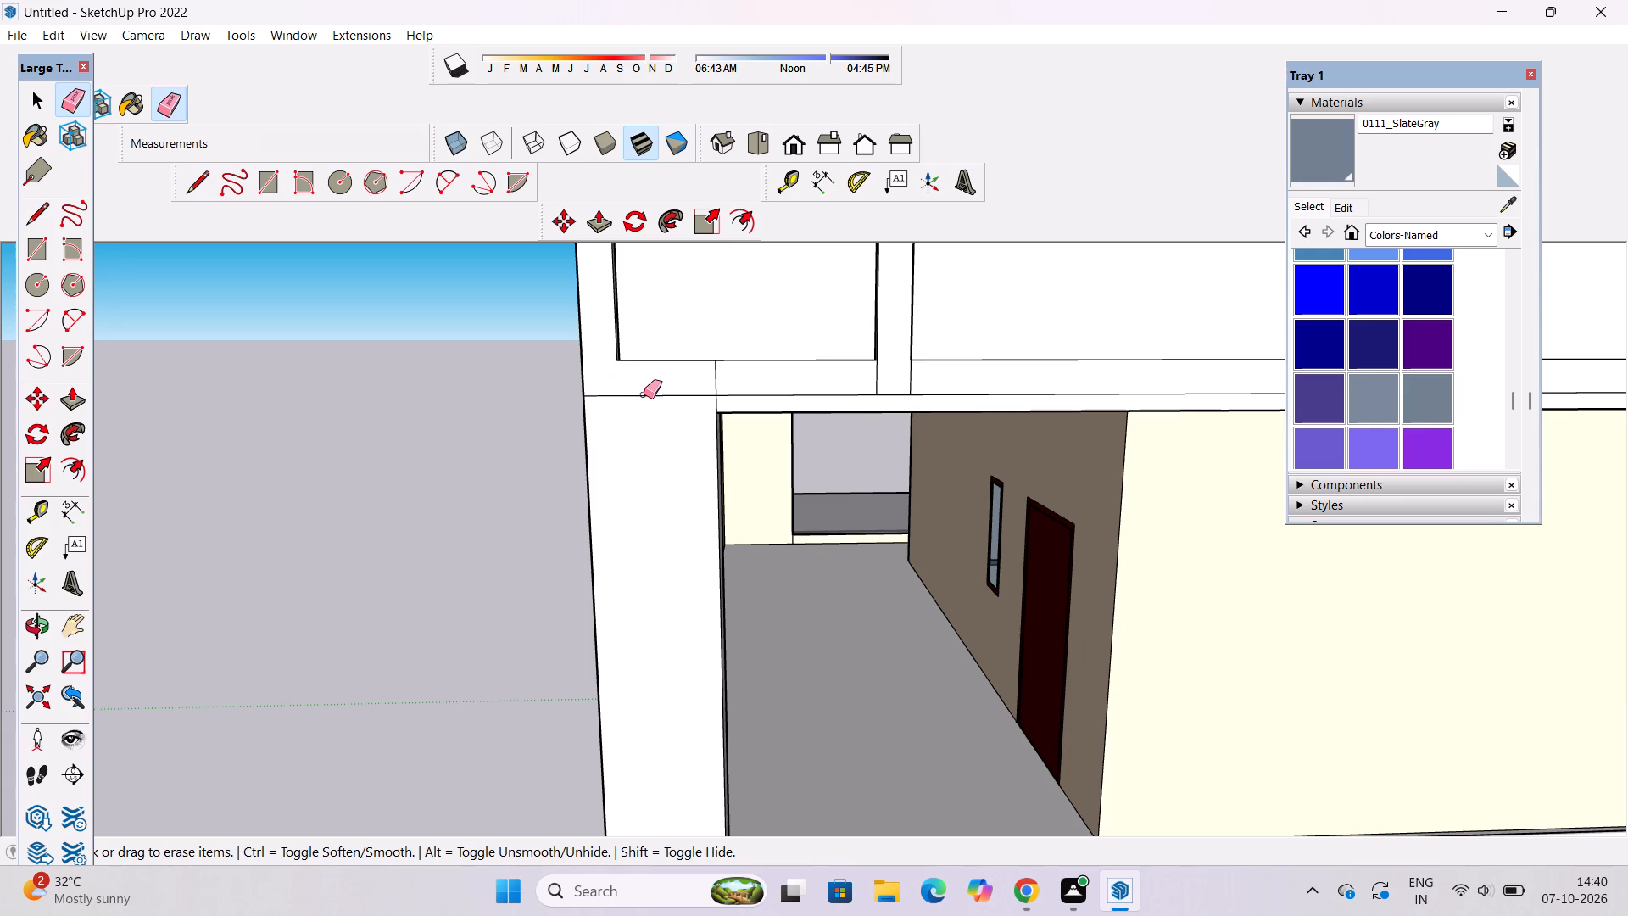
pyautogui.moveTo(644, 385); pyautogui.dragTo(644, 414)
pyautogui.moveTo(651, 391); pyautogui.dragTo(654, 401)
pyautogui.click(612, 392)
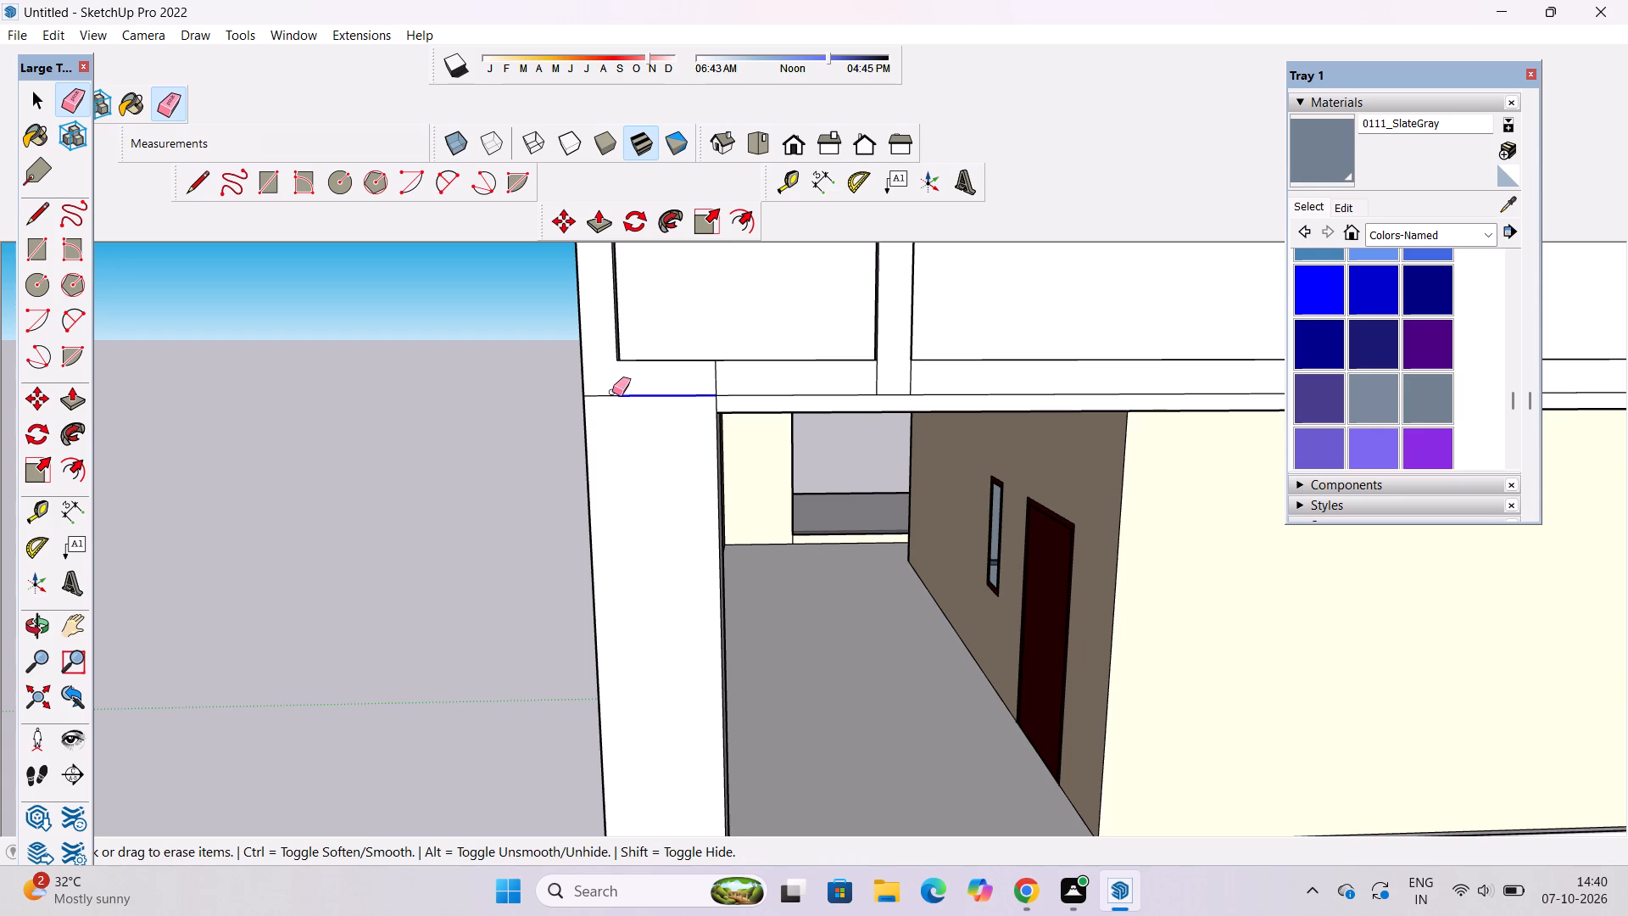
pyautogui.click(611, 393)
# Paint the corner column's merged face and its base section below the lowest balcony SlateGray.
pyautogui.press('space')
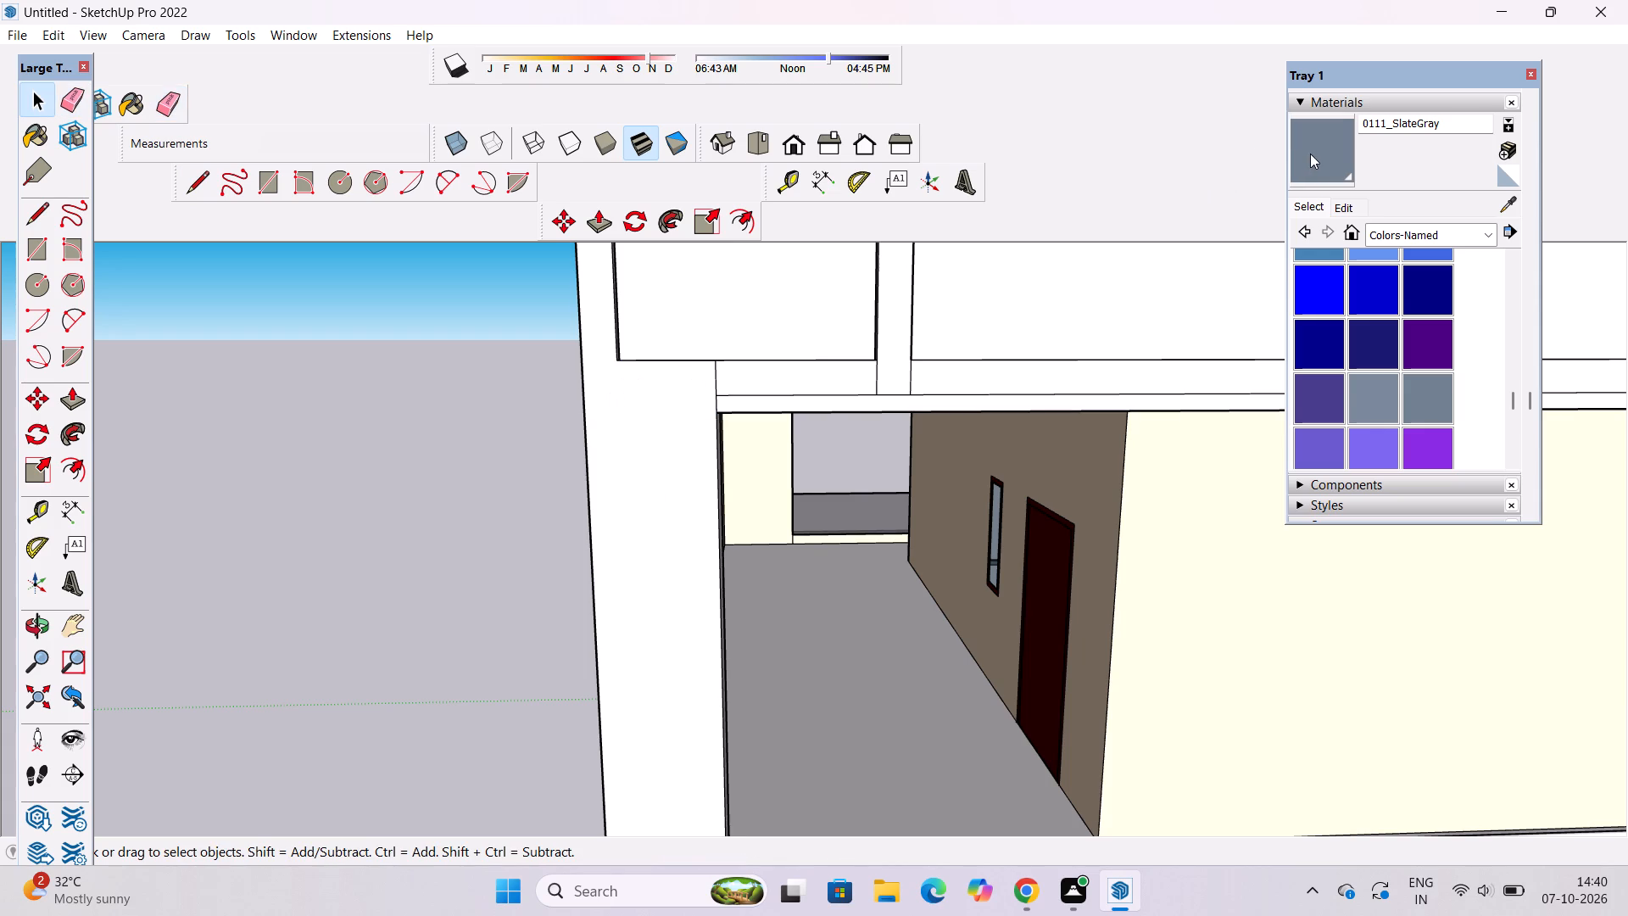
pyautogui.click(1310, 154)
pyautogui.click(632, 470)
pyautogui.scroll(-9, 766, 370)
pyautogui.scroll(-14, 706, 473)
pyautogui.scroll(8, 712, 667)
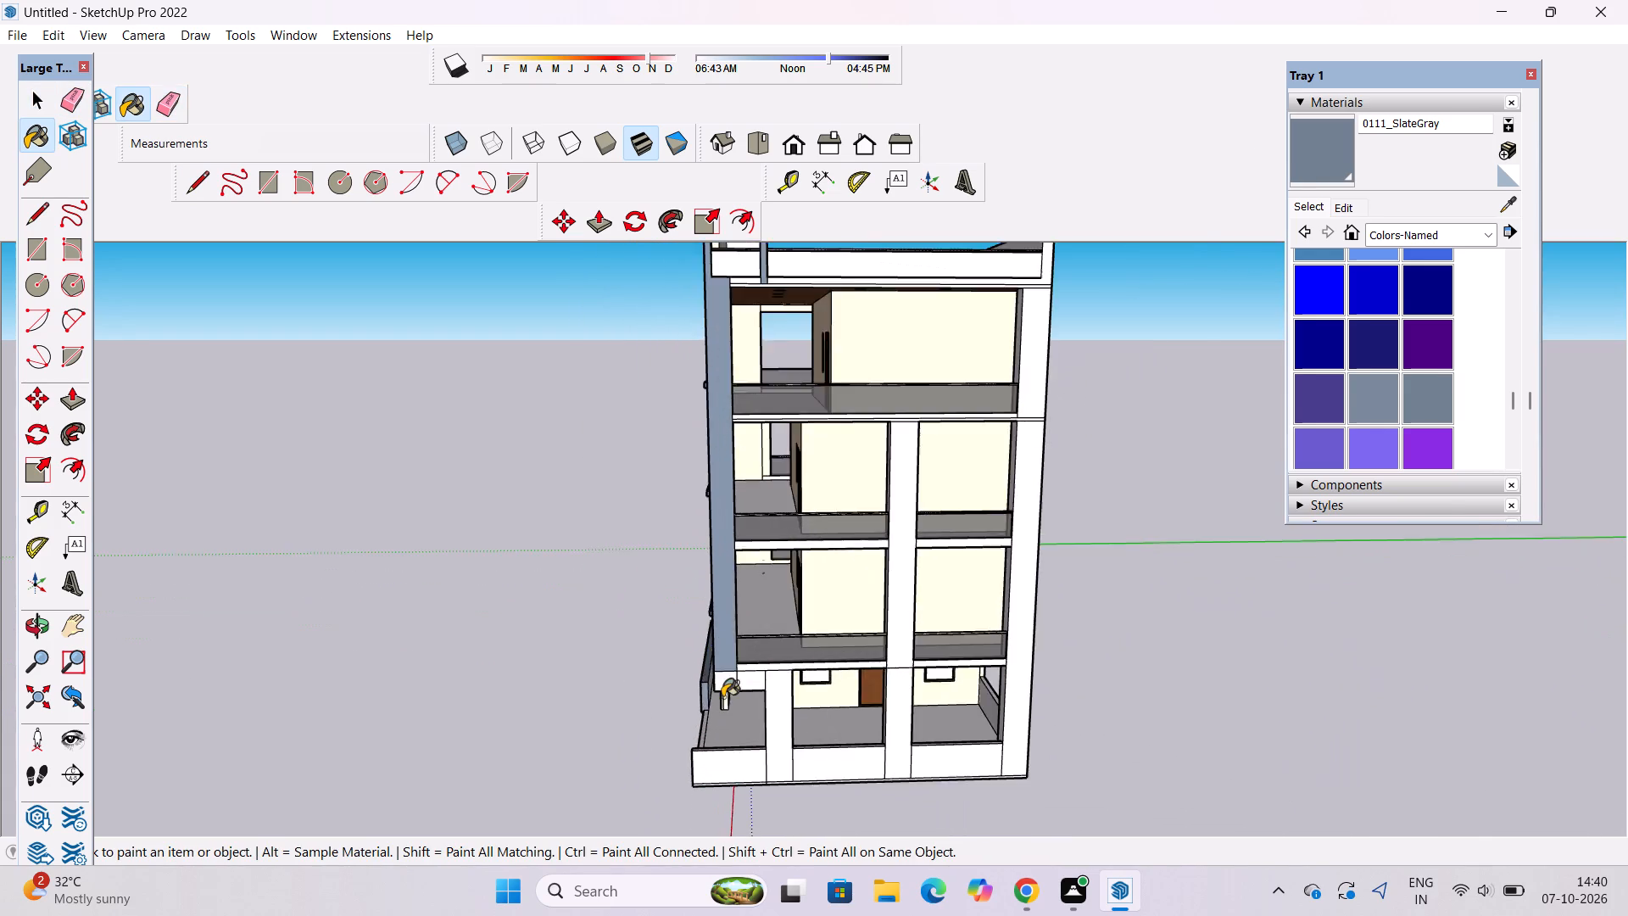
pyautogui.scroll(8, 722, 697)
pyautogui.click(729, 637)
# Paint the corner column's inner side faces SlateGray at each balcony level up to the top floor.
pyautogui.scroll(-5, 694, 659)
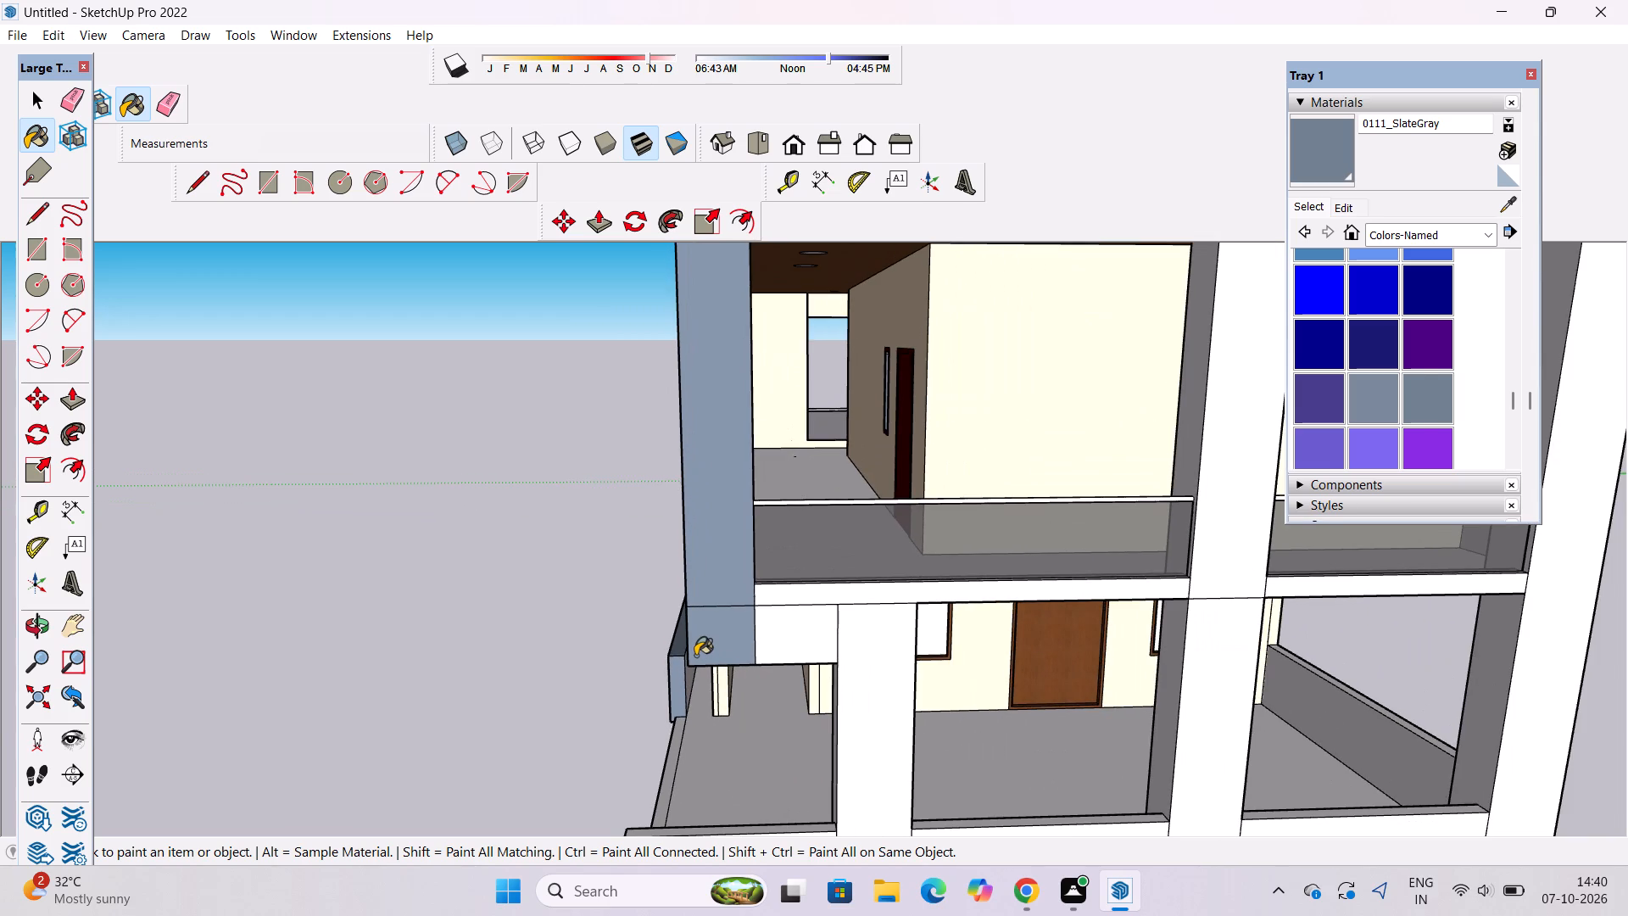
pyautogui.press('o')
pyautogui.scroll(-5, 697, 652)
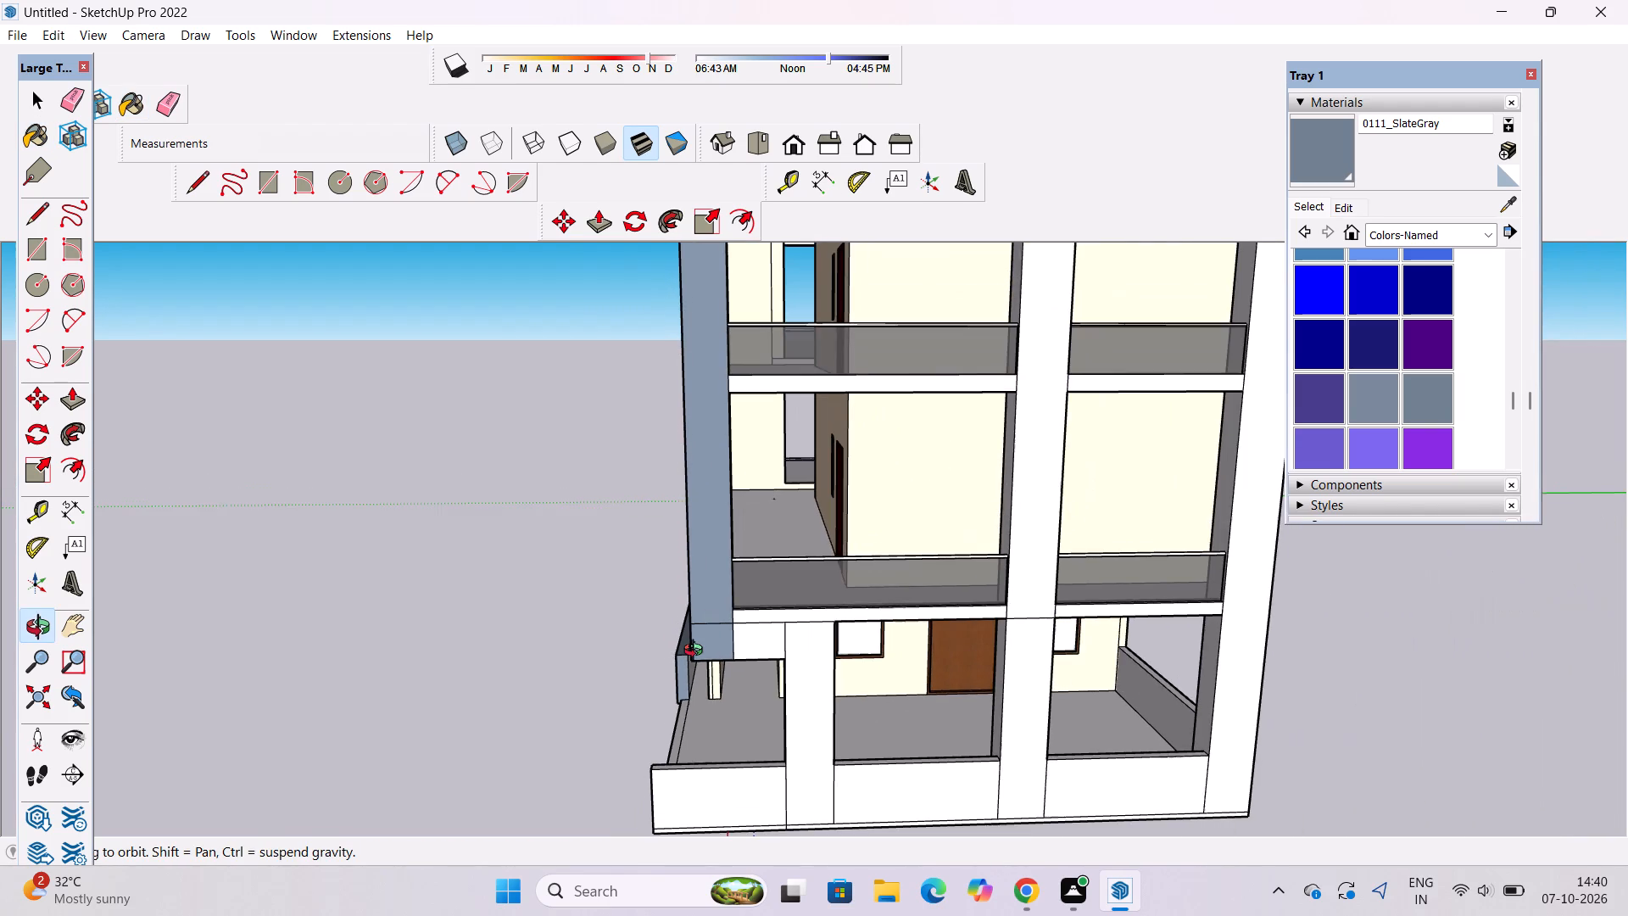
pyautogui.moveTo(637, 667); pyautogui.dragTo(421, 716)
pyautogui.moveTo(728, 496); pyautogui.dragTo(831, 627)
pyautogui.moveTo(831, 628); pyautogui.dragTo(655, 604)
pyautogui.moveTo(644, 599); pyautogui.dragTo(636, 593)
pyautogui.click(1322, 151)
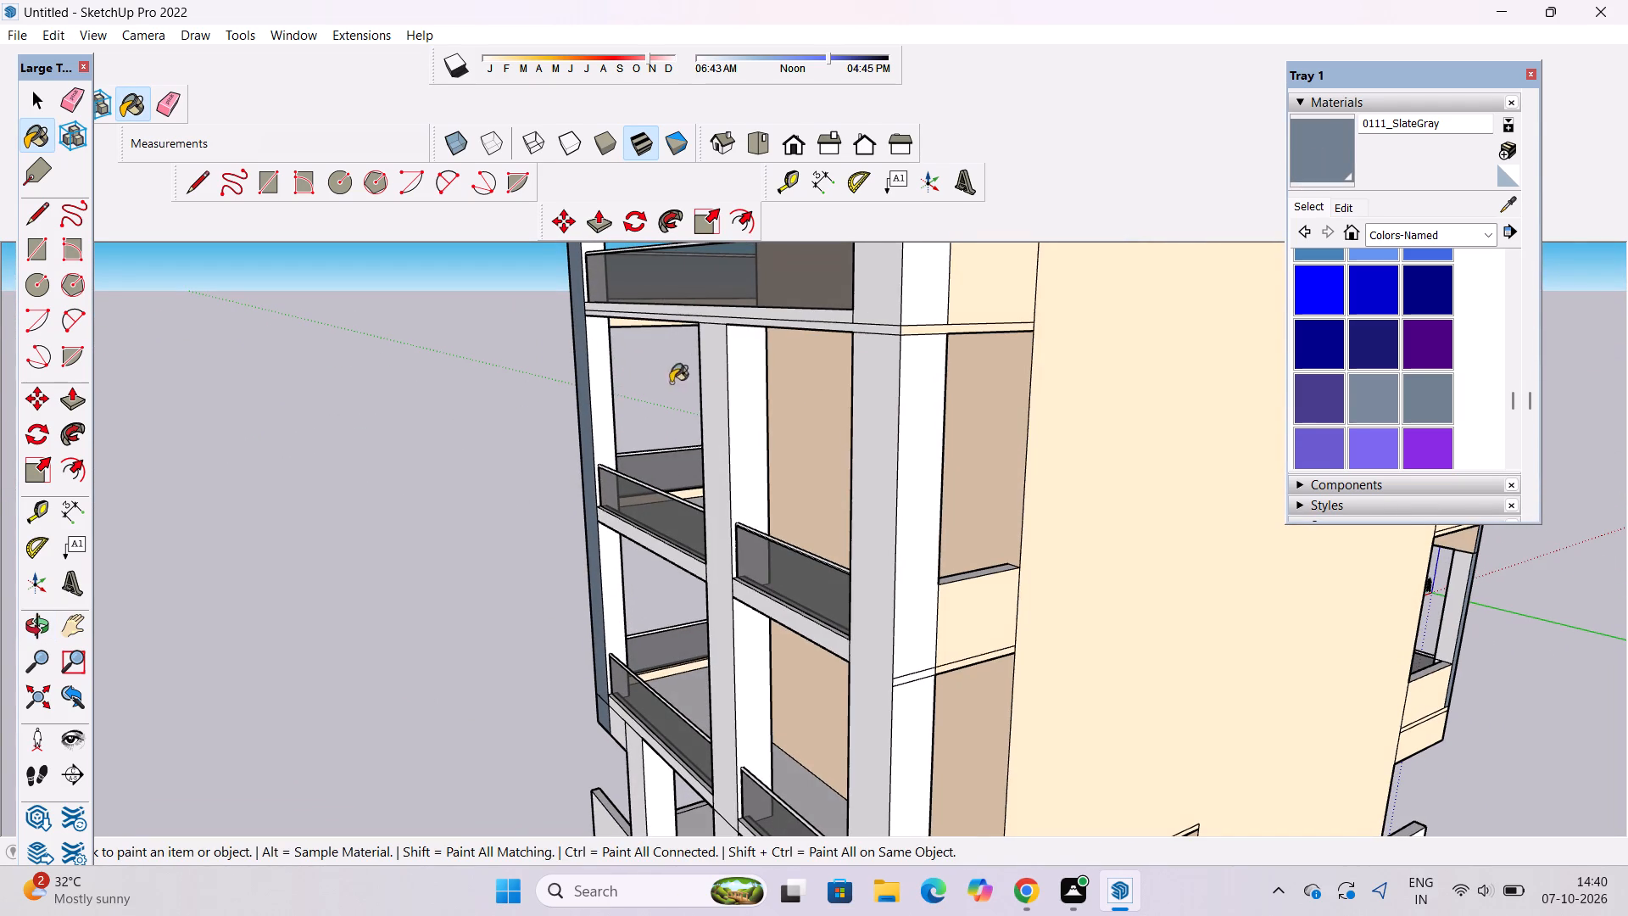
pyautogui.click(605, 412)
pyautogui.click(612, 578)
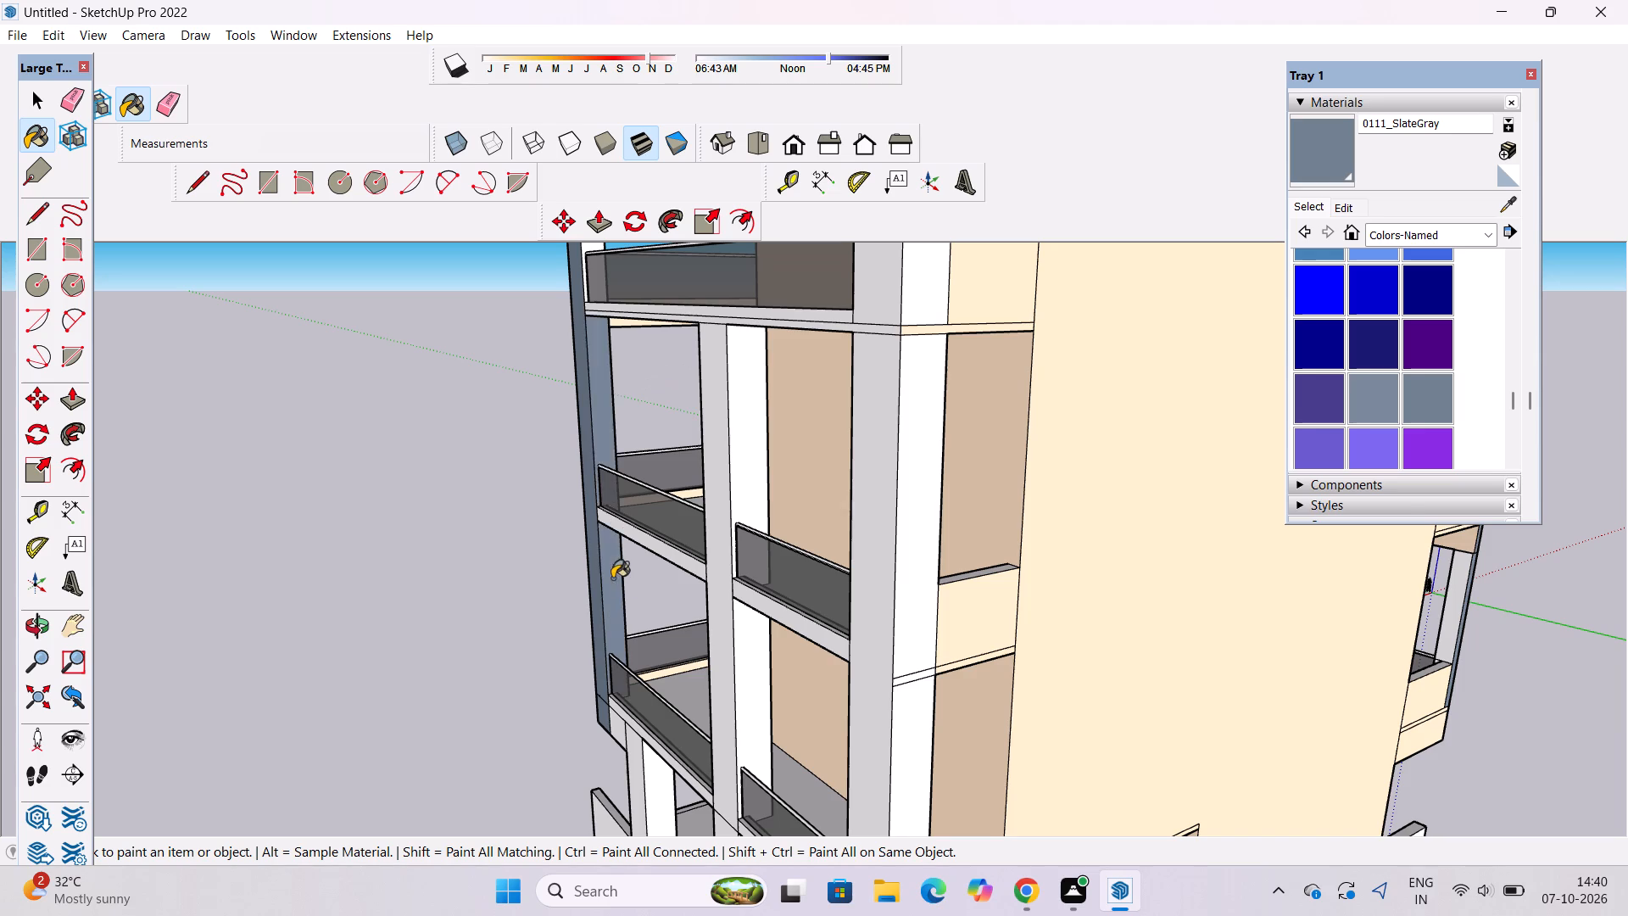
pyautogui.scroll(-5, 656, 630)
pyautogui.scroll(5, 636, 375)
pyautogui.click(614, 344)
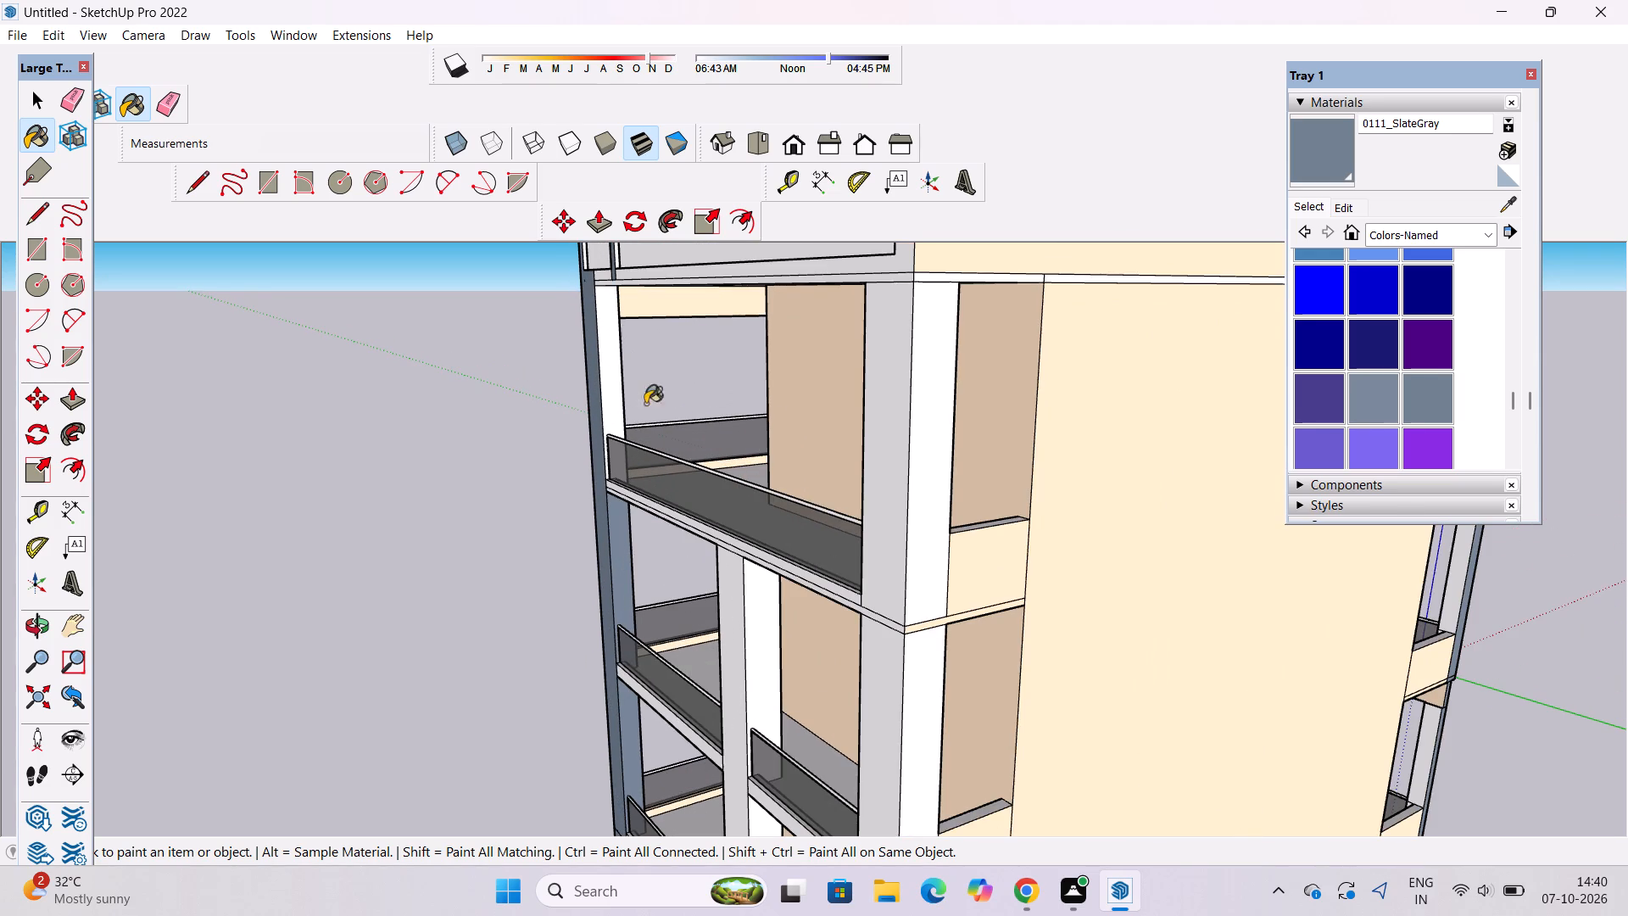
# Paint the roof-level frame's two column side faces and the long inner edge of its top slab SlateGray.
pyautogui.scroll(-8, 709, 518)
pyautogui.scroll(16, 663, 345)
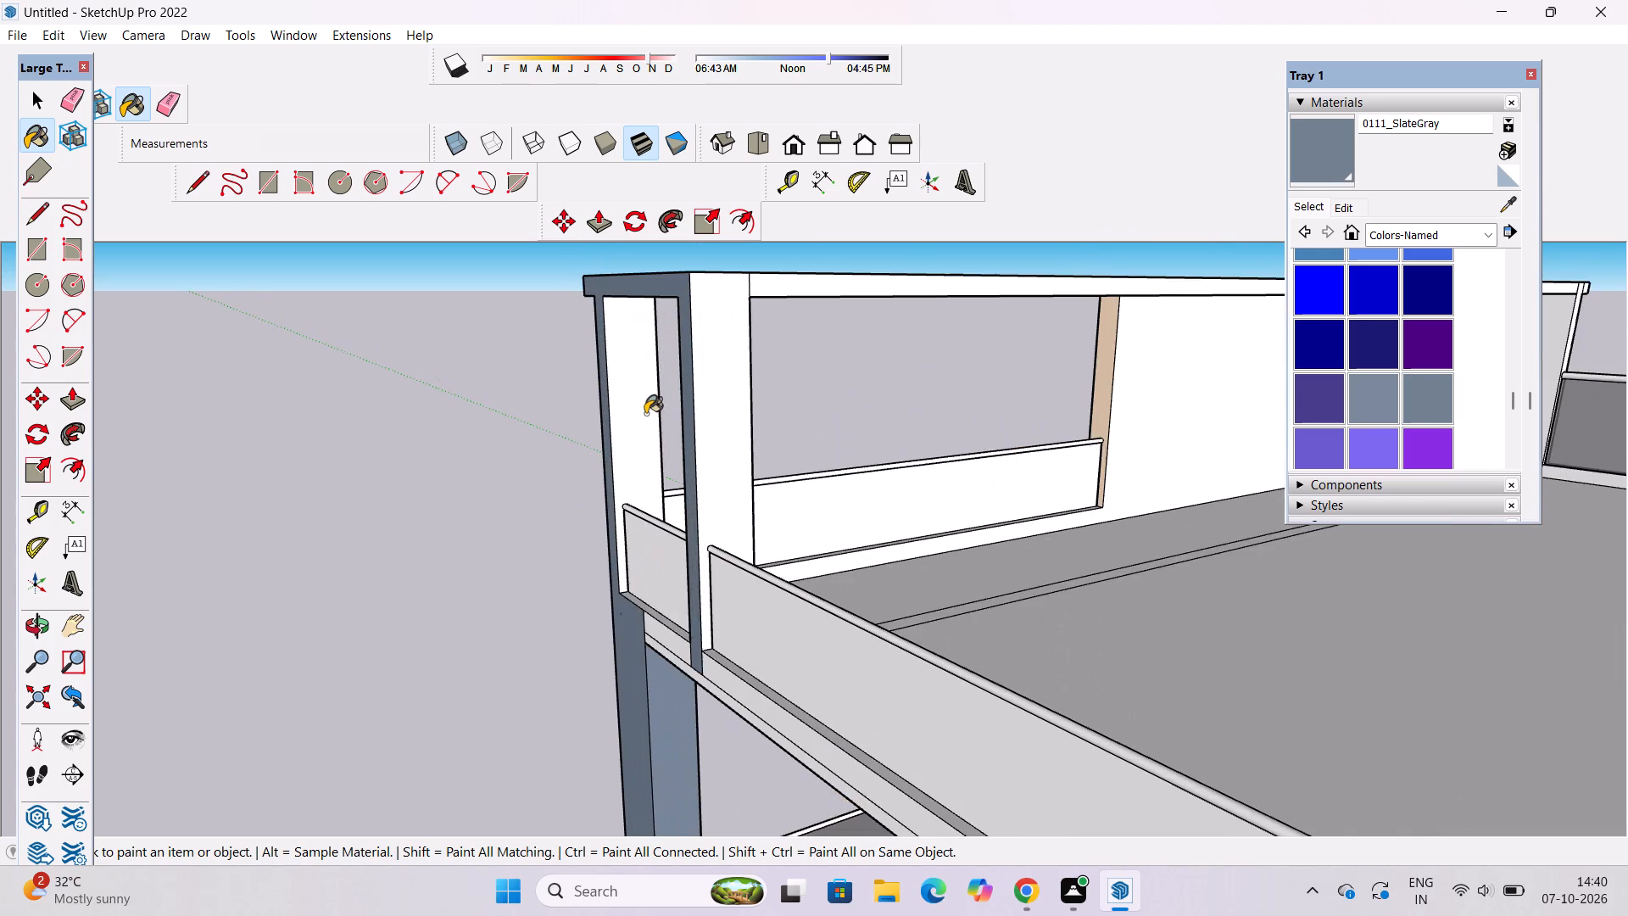
pyautogui.click(622, 426)
pyautogui.click(752, 383)
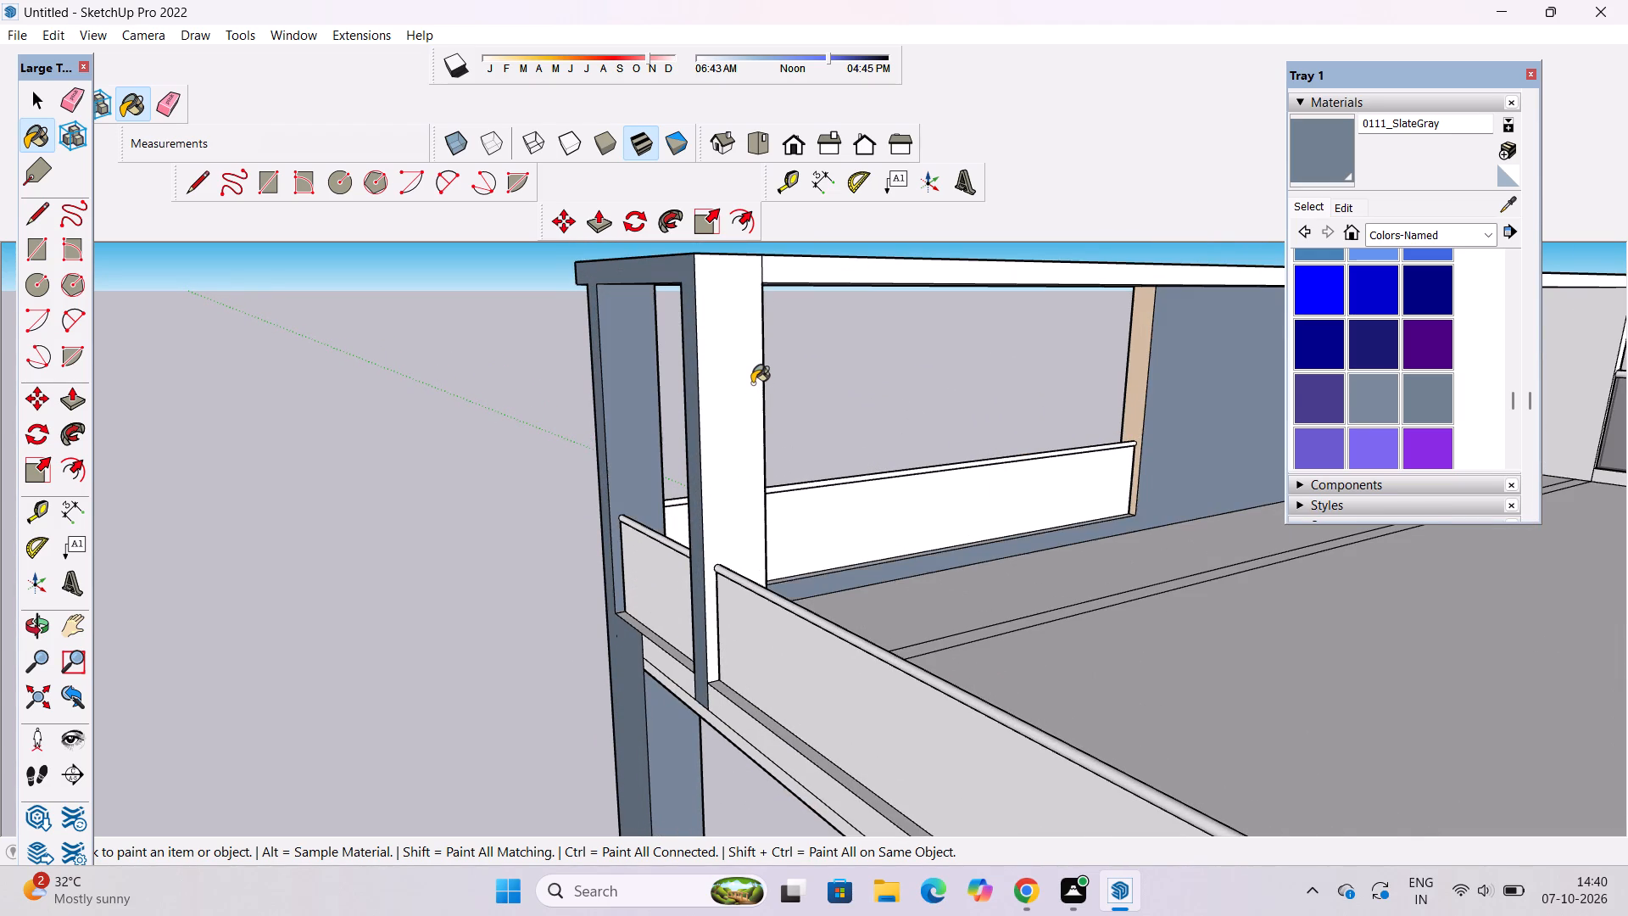
pyautogui.click(858, 268)
pyautogui.scroll(-9, 697, 456)
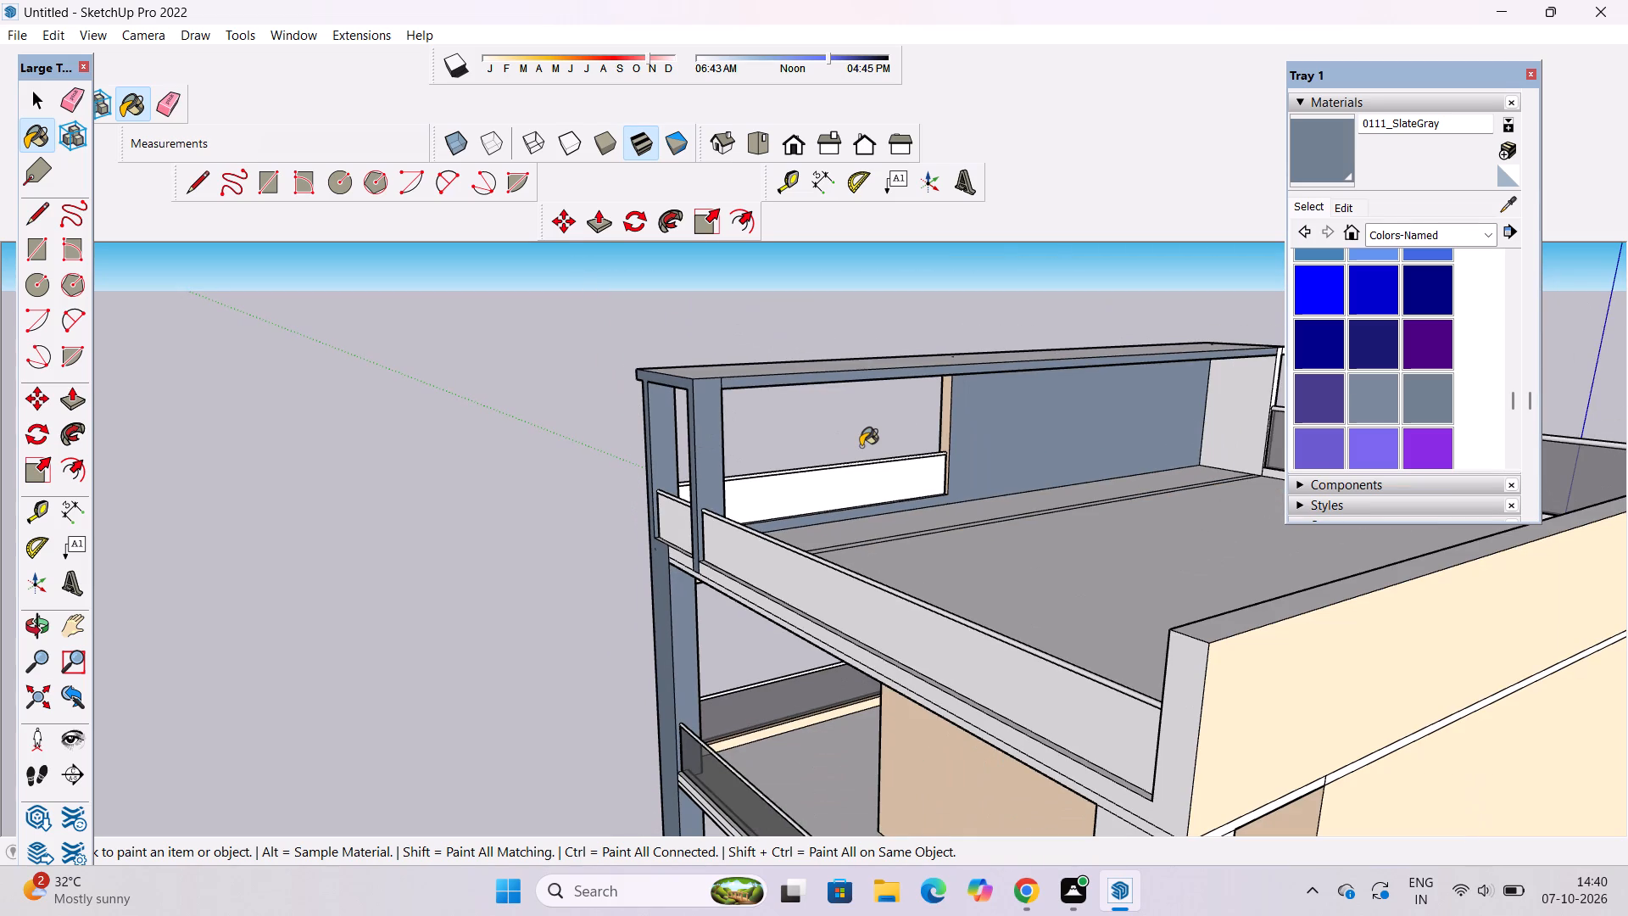
# Paint the remaining unpainted faces of the two roof-level columns under the top slab SlateGray.
pyautogui.press('o')
pyautogui.scroll(-5, 861, 446)
pyautogui.moveTo(758, 493); pyautogui.dragTo(1610, 488)
pyautogui.scroll(4, 778, 483)
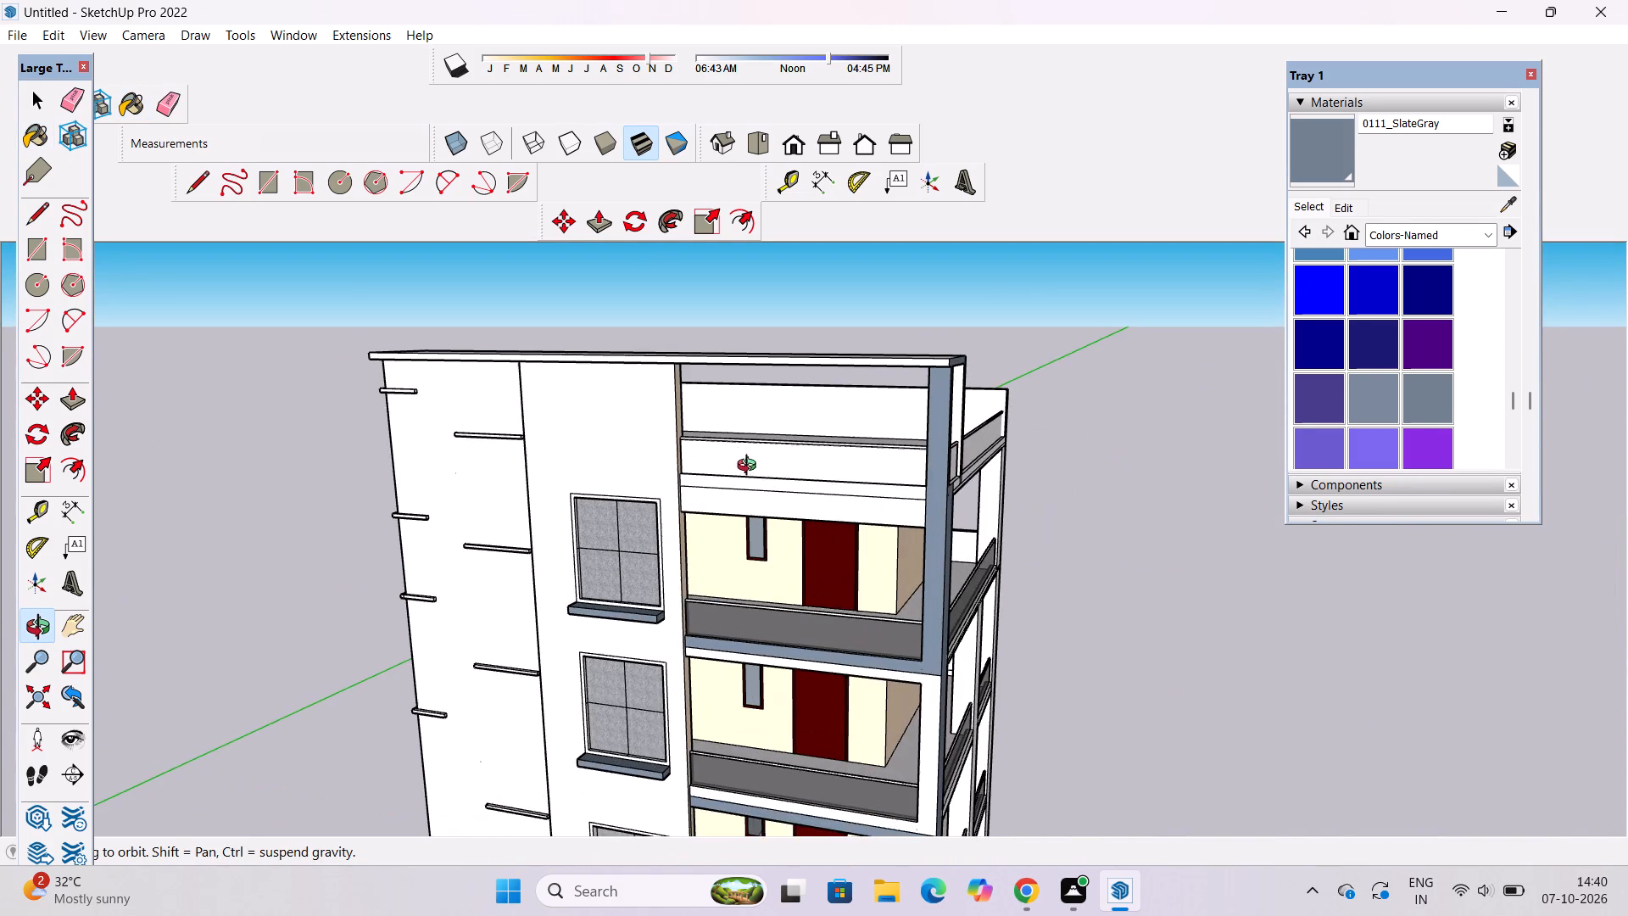
pyautogui.moveTo(755, 483); pyautogui.dragTo(1061, 503)
pyautogui.scroll(2, 1067, 471)
pyautogui.keyDown('shift'); pyautogui.moveTo(1054, 448); pyautogui.dragTo(1052, 522); pyautogui.keyUp('shift')
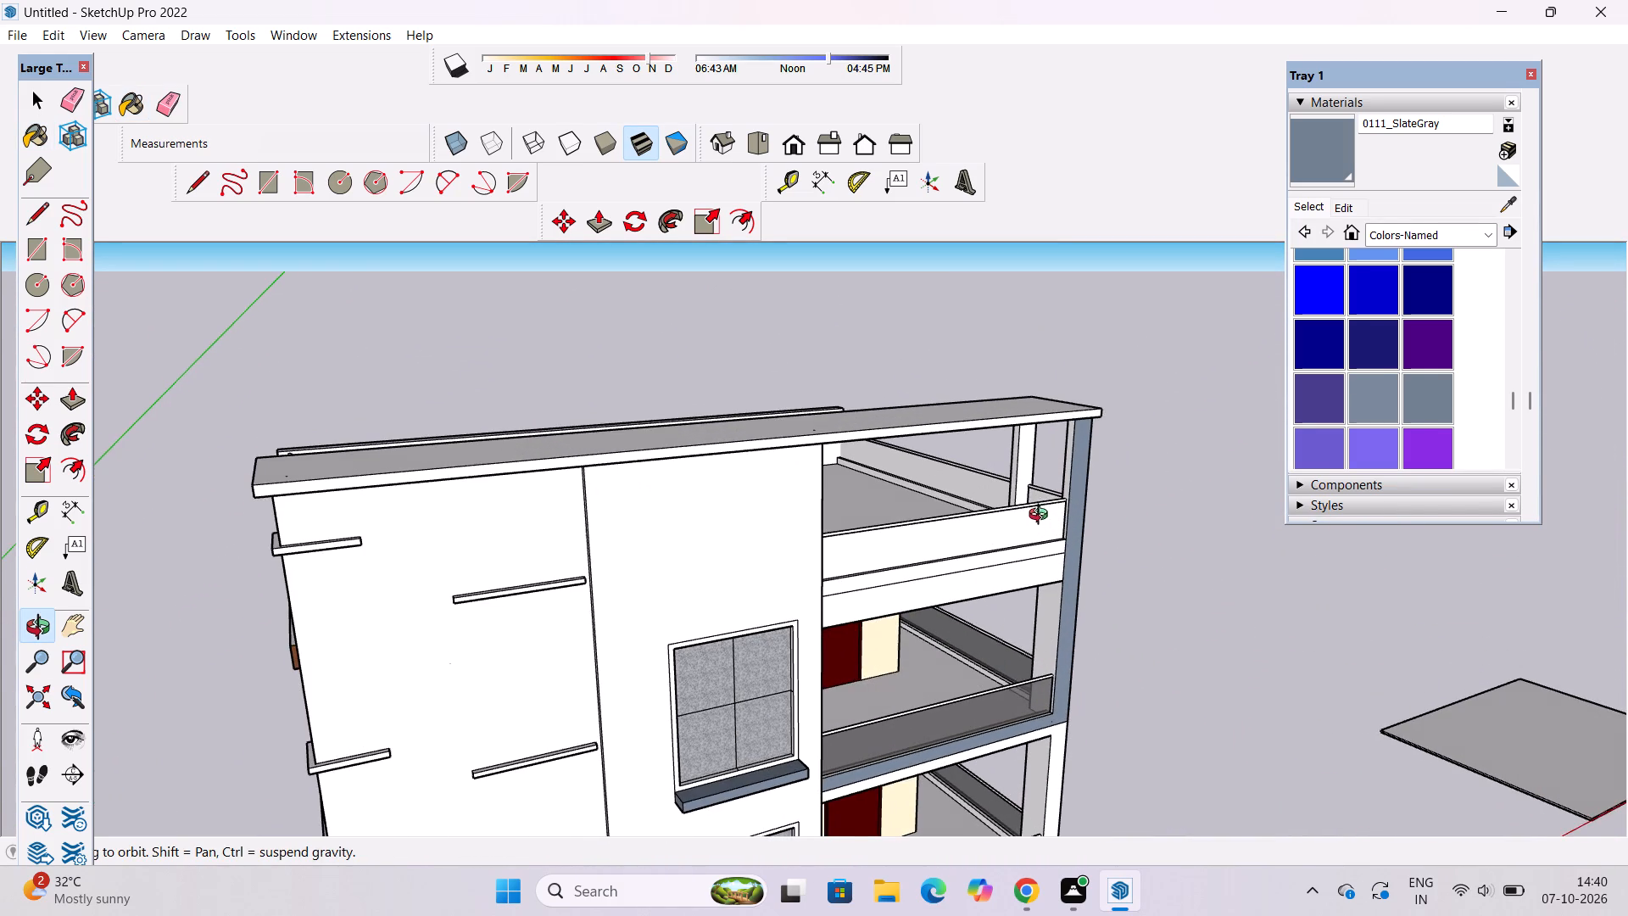
pyautogui.moveTo(1042, 517); pyautogui.dragTo(1039, 502)
pyautogui.keyDown('shift'); pyautogui.moveTo(1039, 502); pyautogui.dragTo(1037, 541); pyautogui.keyUp('shift')
pyautogui.moveTo(1037, 542); pyautogui.dragTo(1030, 478)
pyautogui.scroll(4, 1030, 450)
pyautogui.moveTo(1030, 450); pyautogui.dragTo(1023, 411)
pyautogui.click(1023, 406)
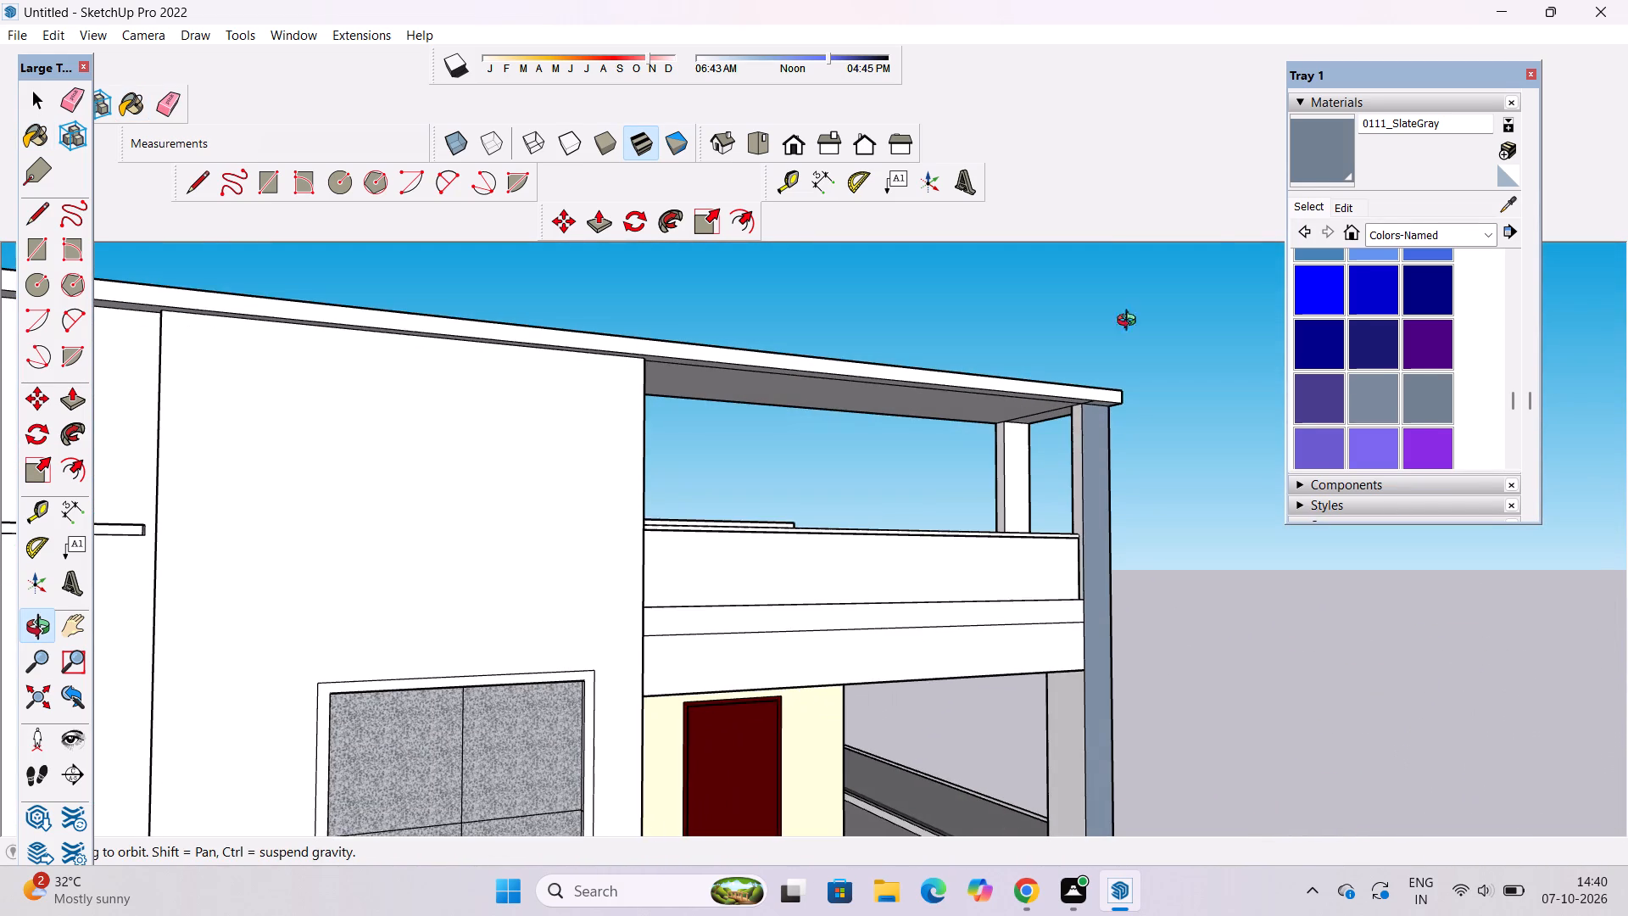
pyautogui.click(1311, 160)
pyautogui.scroll(9, 1073, 450)
pyautogui.click(1084, 443)
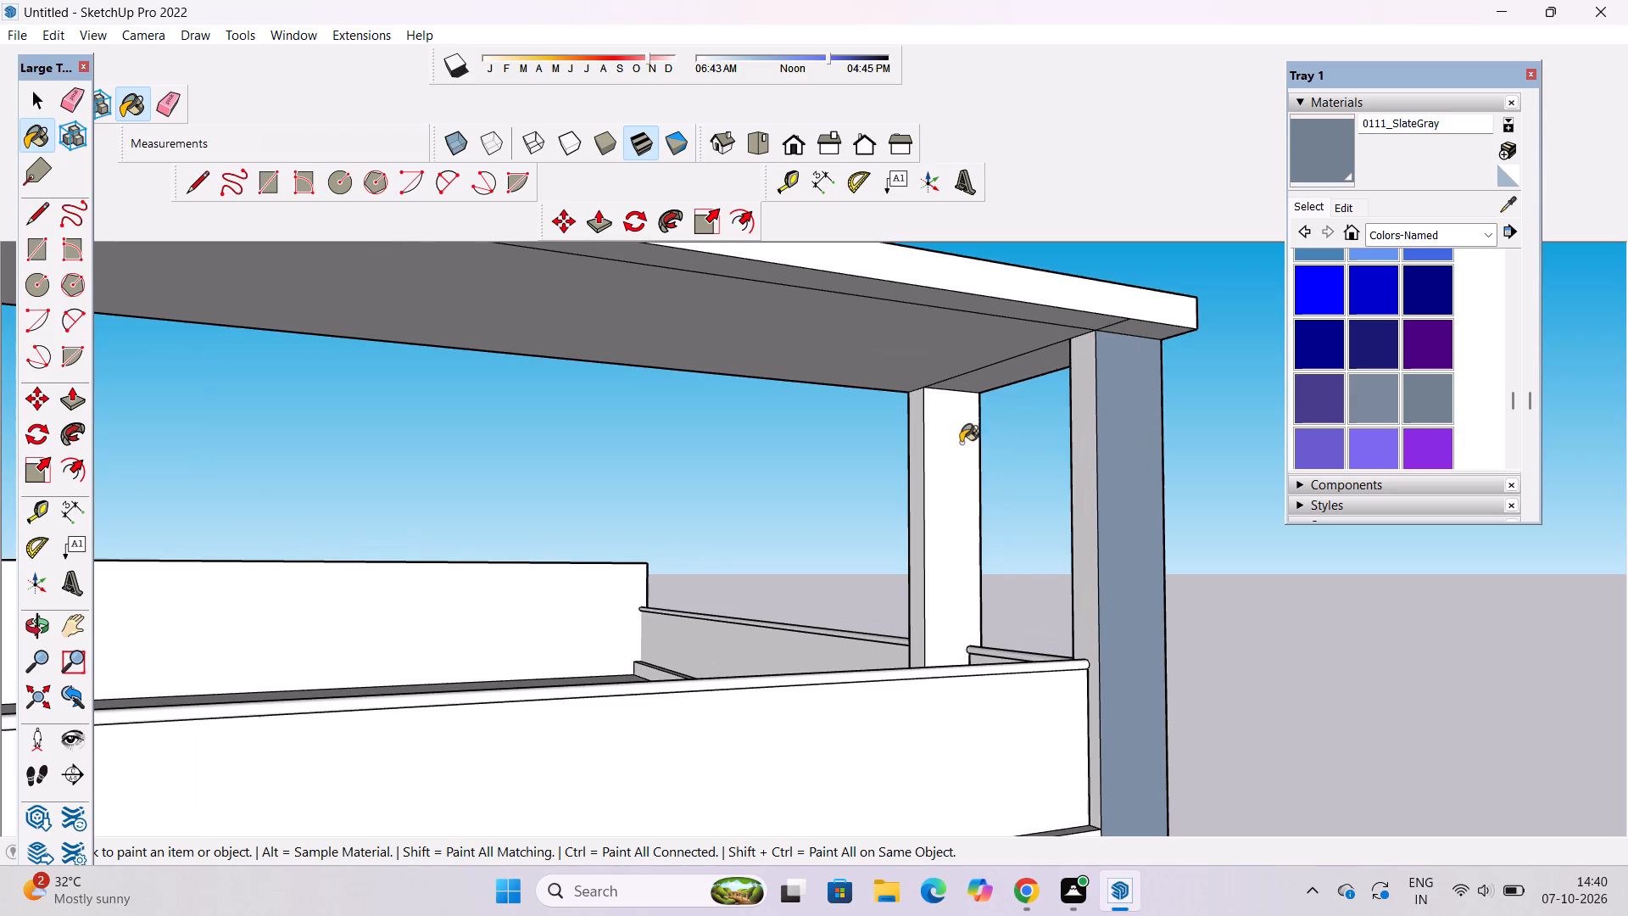
pyautogui.click(916, 461)
pyautogui.click(937, 446)
# Erase the thin horizontal line across the white beam band below the roof parapet, above the top balcony on the window facade.
pyautogui.press('o')
pyautogui.scroll(-2, 921, 438)
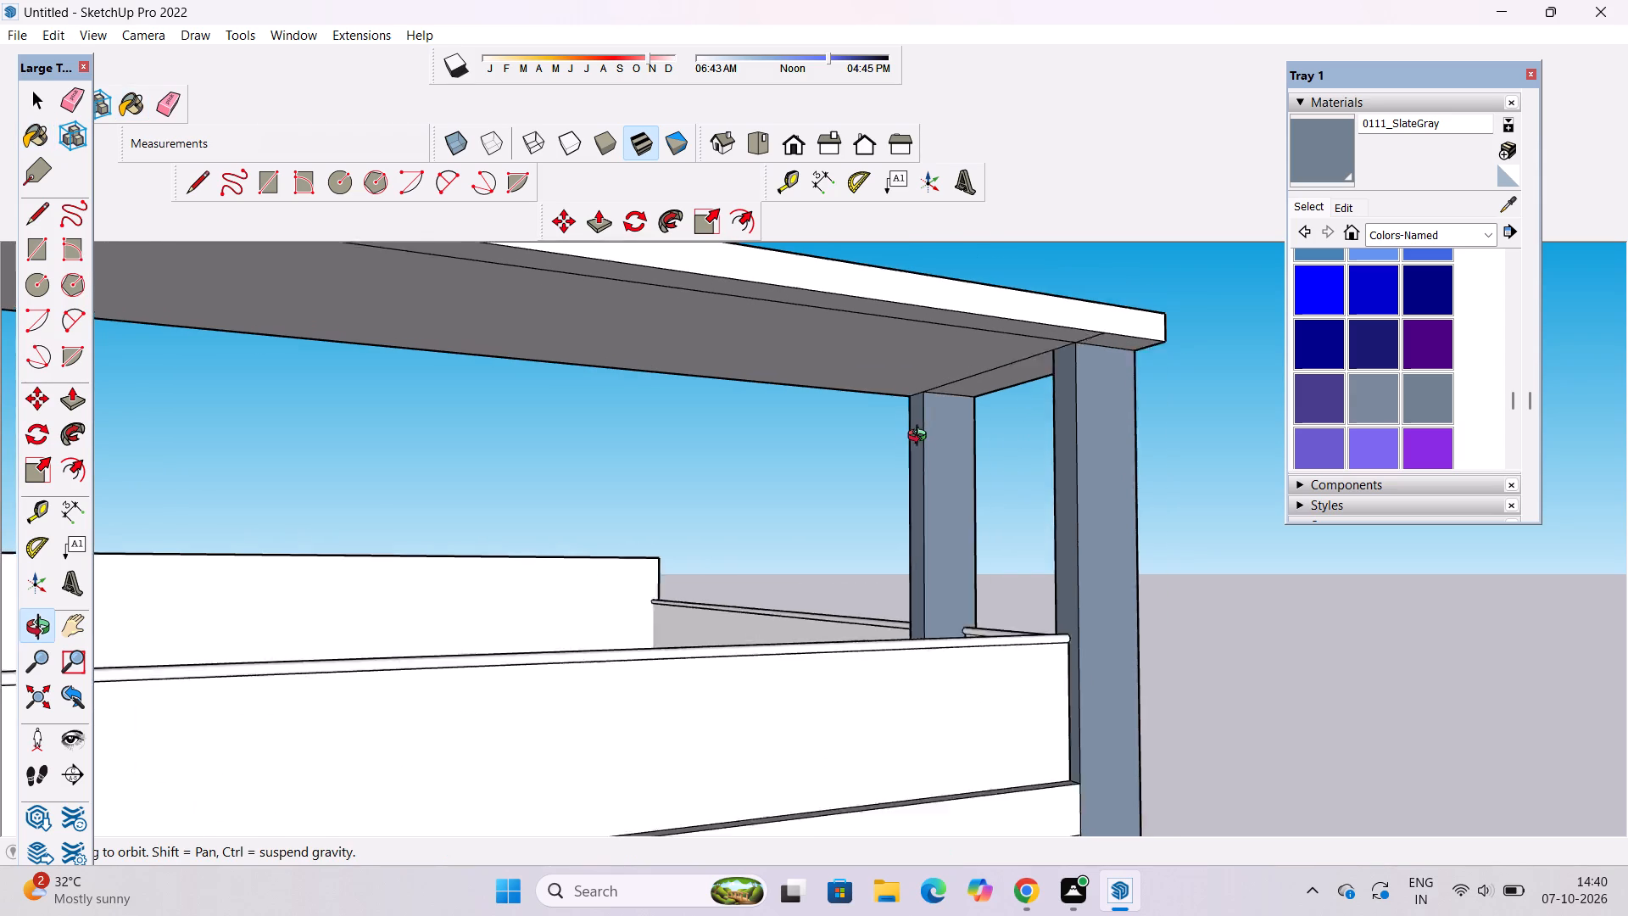
pyautogui.scroll(-3, 921, 438)
pyautogui.moveTo(924, 446); pyautogui.dragTo(533, 599)
pyautogui.moveTo(533, 599); pyautogui.dragTo(720, 542)
pyautogui.moveTo(767, 572); pyautogui.dragTo(999, 493)
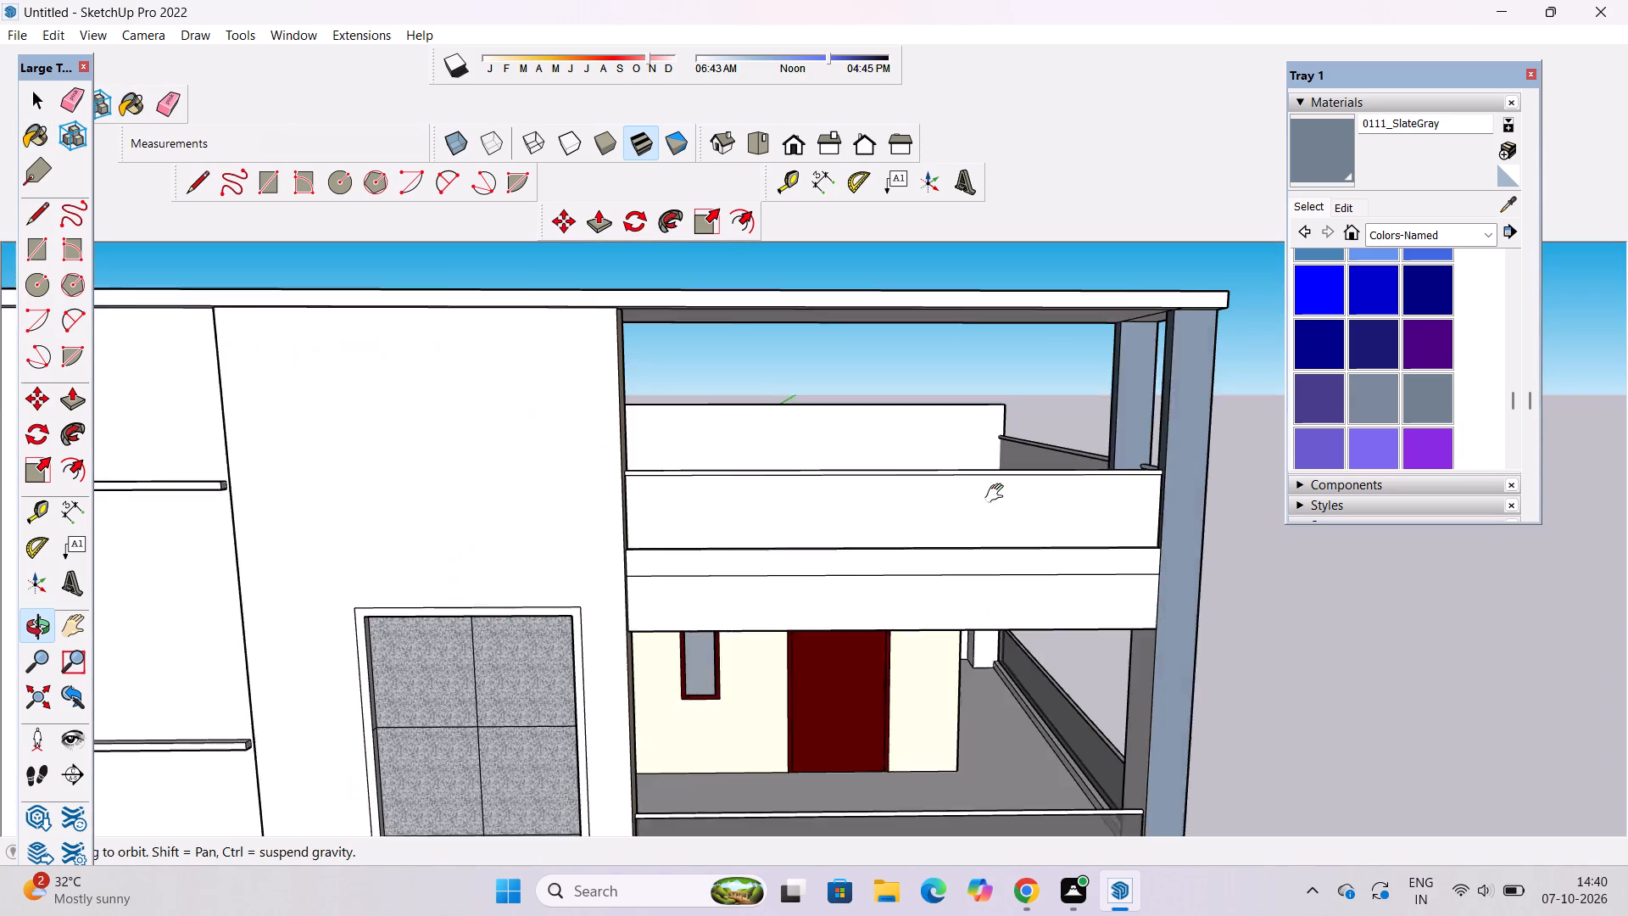
pyautogui.keyDown('shift'); pyautogui.moveTo(947, 510); pyautogui.dragTo(887, 518); pyautogui.keyUp('shift')
pyautogui.moveTo(899, 555); pyautogui.dragTo(883, 477)
pyautogui.scroll(-5, 881, 472)
pyautogui.keyDown('shift'); pyautogui.moveTo(899, 521); pyautogui.dragTo(816, 544); pyautogui.keyUp('shift')
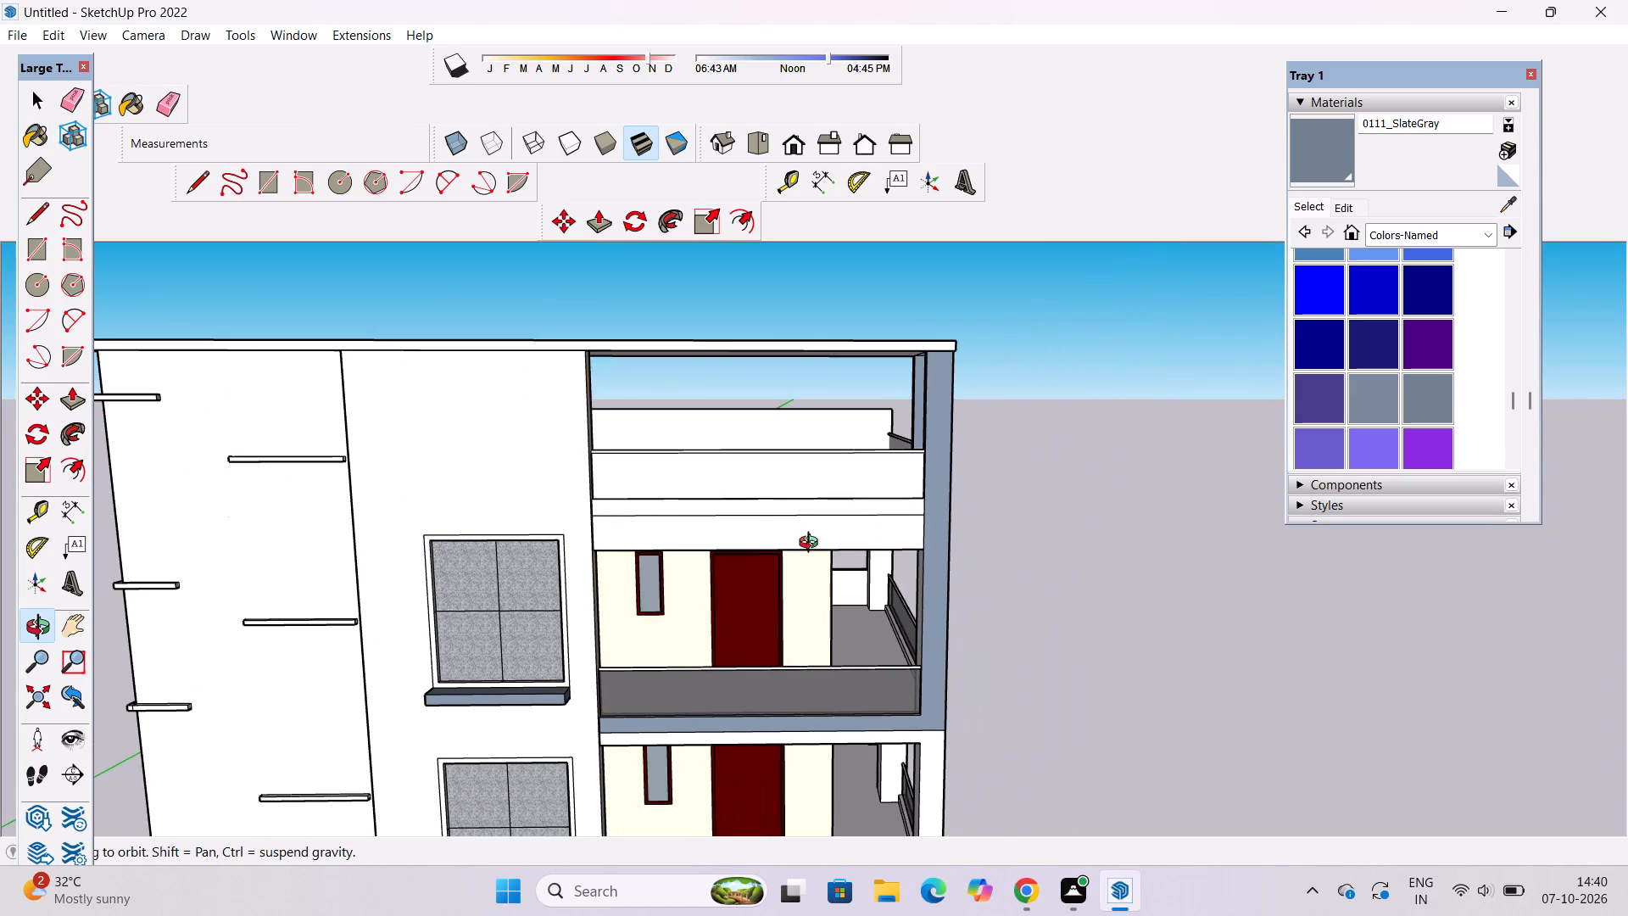
pyautogui.moveTo(812, 545); pyautogui.dragTo(833, 527)
pyautogui.click(833, 527)
pyautogui.moveTo(847, 517); pyautogui.dragTo(817, 524)
pyautogui.keyDown('shift'); pyautogui.moveTo(816, 525); pyautogui.dragTo(878, 530); pyautogui.keyUp('shift')
pyautogui.scroll(1, 878, 530)
pyautogui.moveTo(857, 528); pyautogui.dragTo(848, 563)
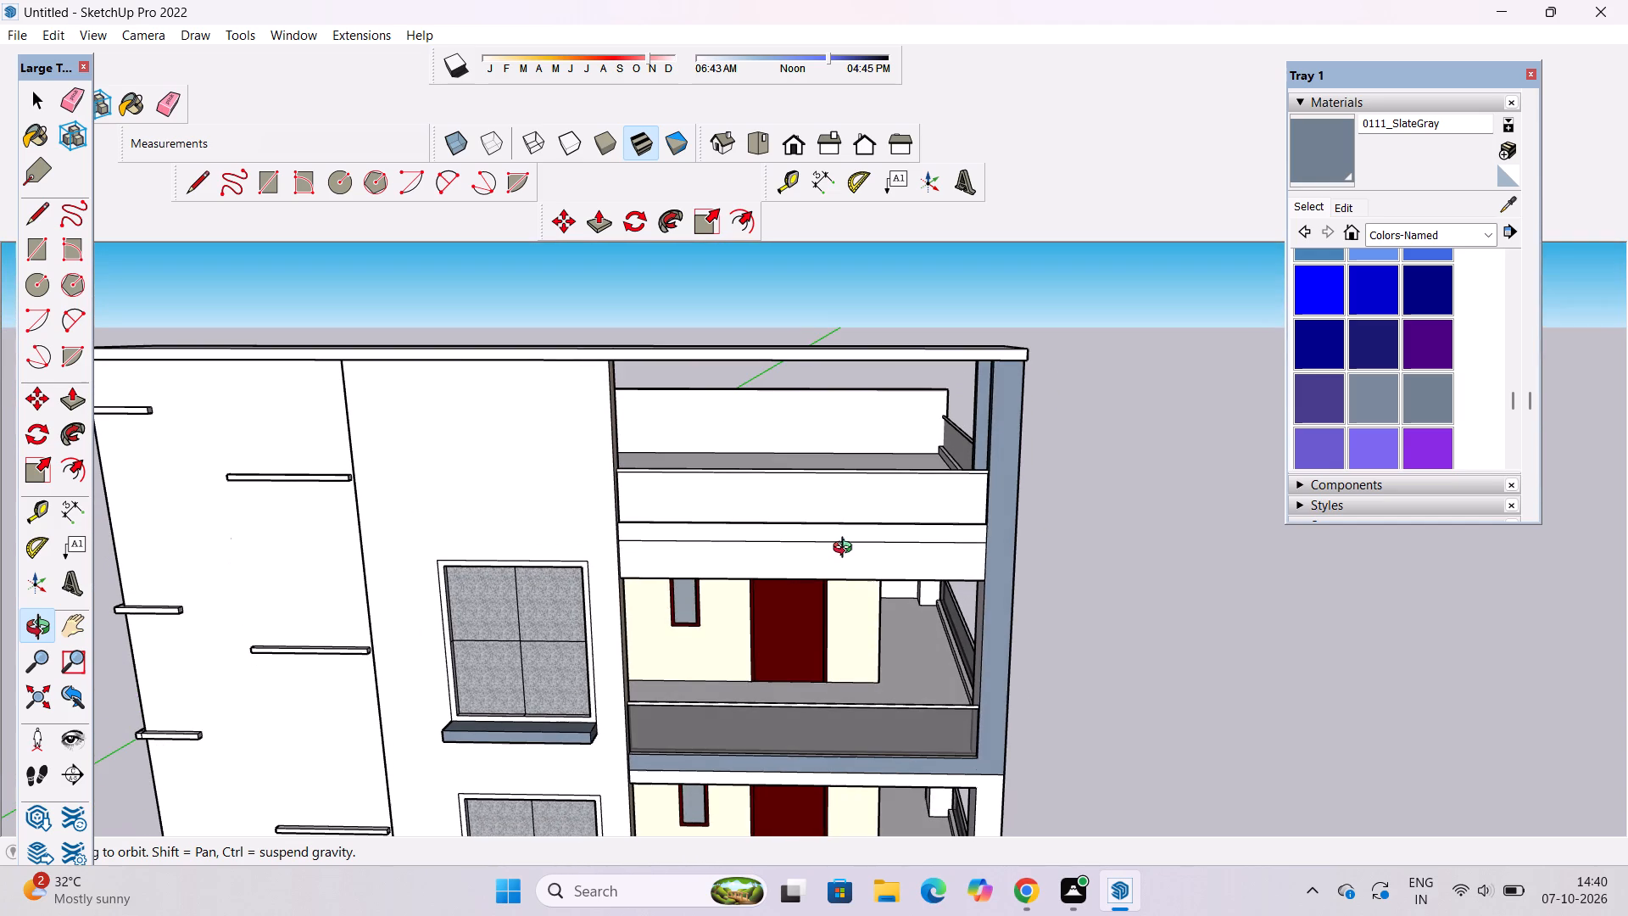
pyautogui.keyDown('shift'); pyautogui.moveTo(846, 550); pyautogui.dragTo(828, 559); pyautogui.keyUp('shift')
pyautogui.scroll(5, 825, 562)
pyautogui.moveTo(825, 562); pyautogui.dragTo(759, 578)
pyautogui.press('e')
pyautogui.moveTo(732, 541); pyautogui.dragTo(734, 554)
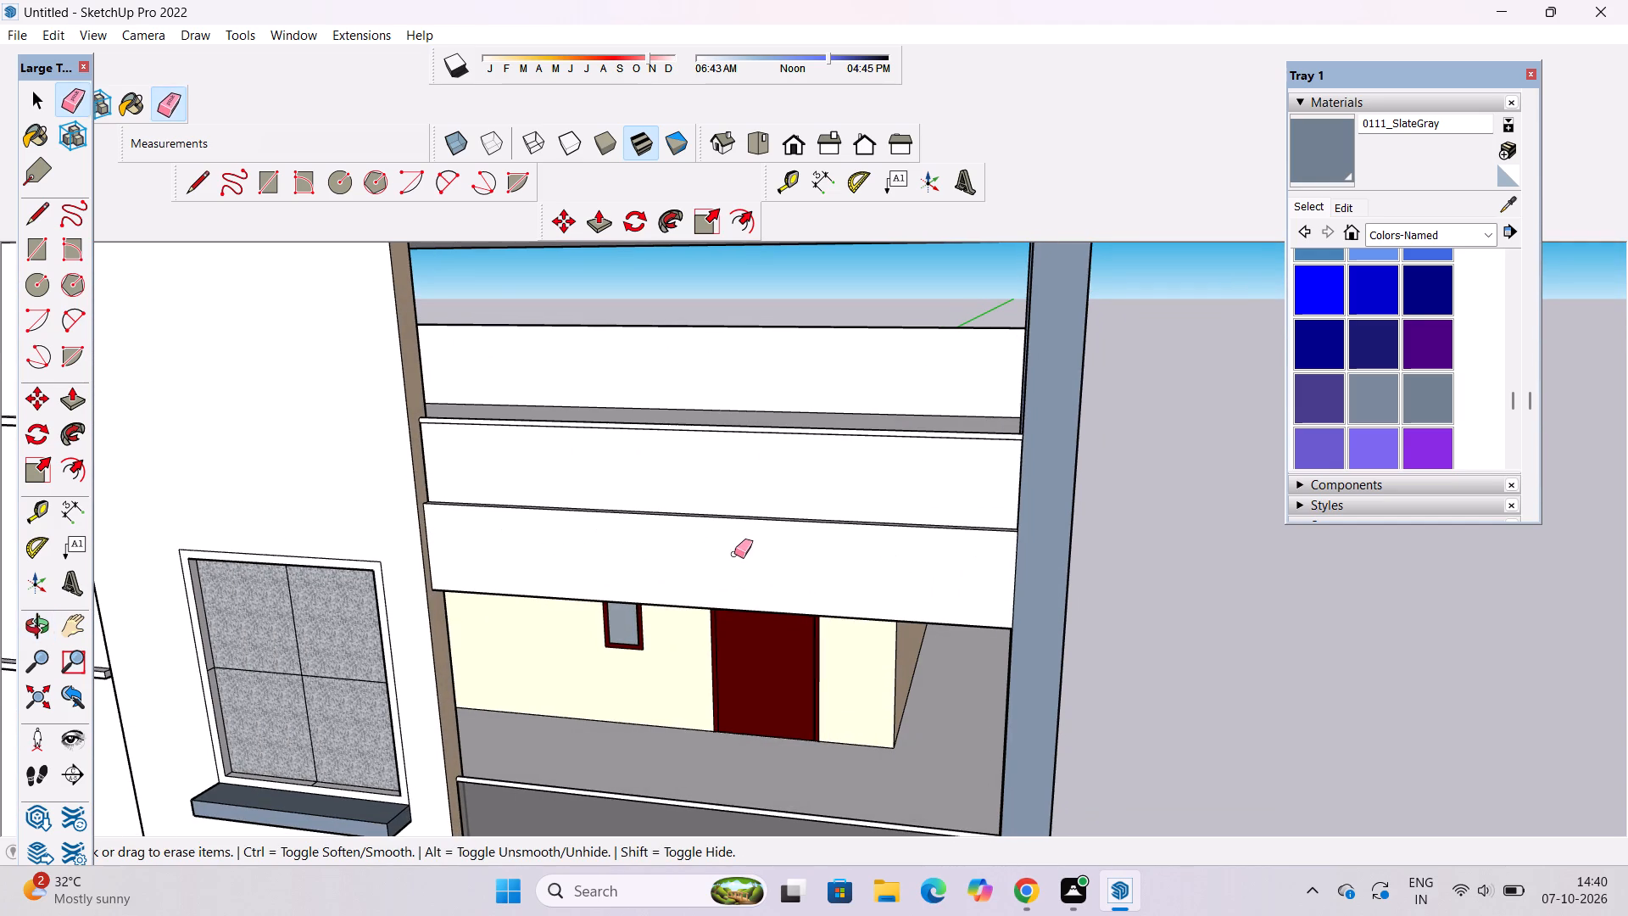
# Examine the window and staircase facade and its balconies from several angles and distances.
pyautogui.press('o')
pyautogui.scroll(-6, 881, 494)
pyautogui.moveTo(790, 582); pyautogui.dragTo(857, 531)
pyautogui.scroll(-4, 651, 582)
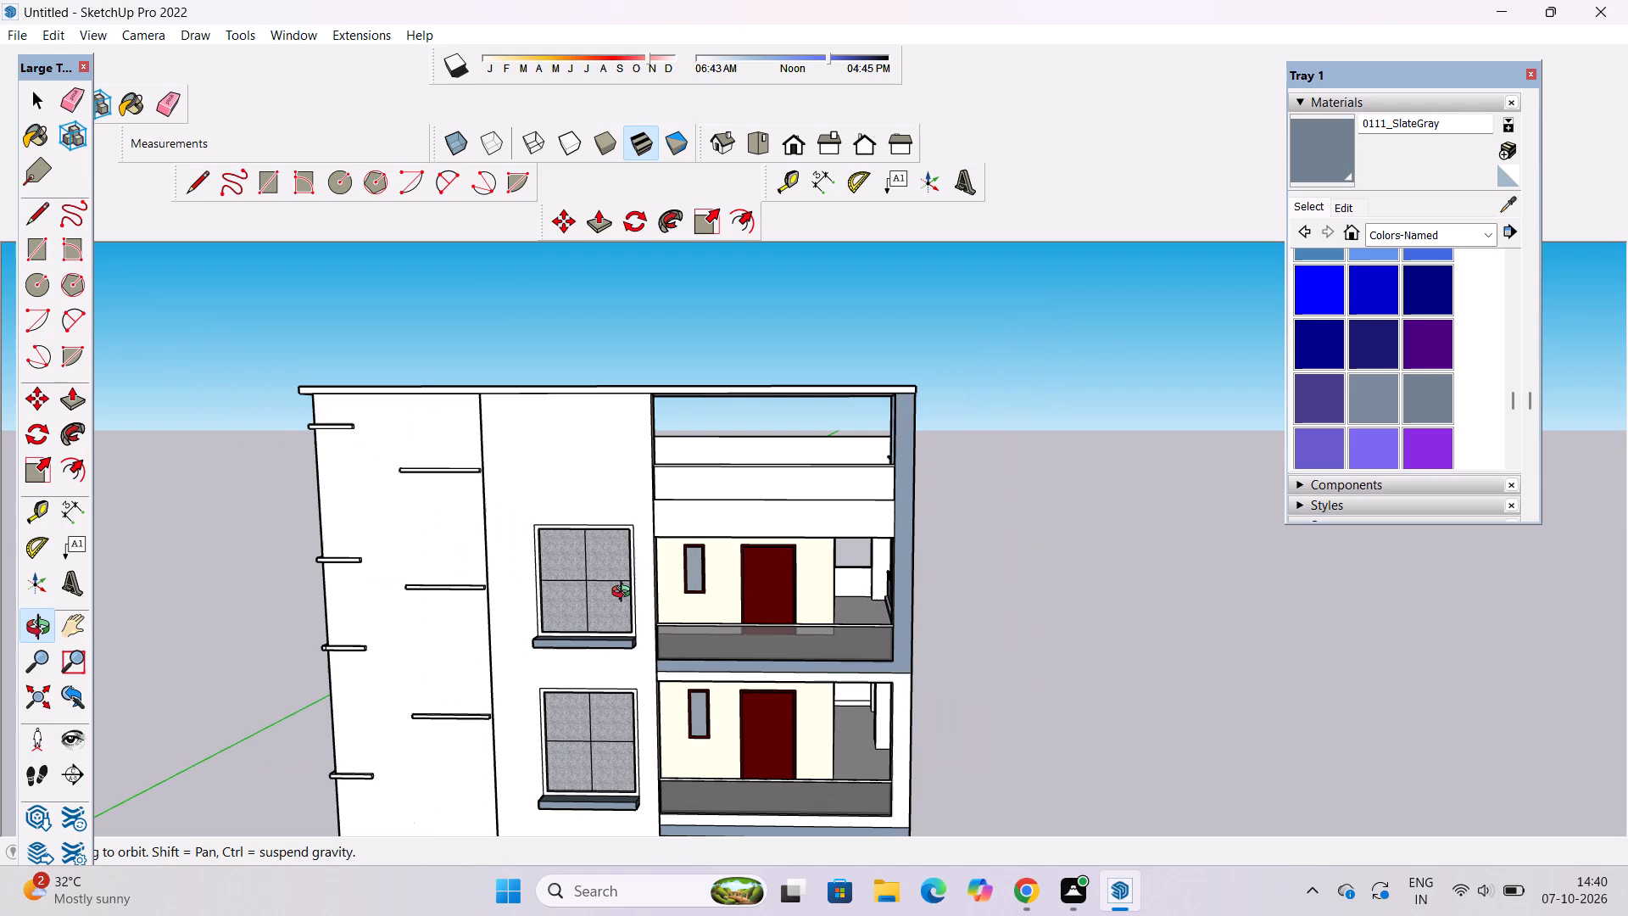
pyautogui.keyDown('shift'); pyautogui.moveTo(657, 578); pyautogui.dragTo(635, 621); pyautogui.keyUp('shift')
pyautogui.moveTo(673, 615); pyautogui.dragTo(743, 578)
pyautogui.keyDown('shift'); pyautogui.moveTo(761, 622); pyautogui.dragTo(762, 579); pyautogui.keyUp('shift')
pyautogui.keyDown('shift'); pyautogui.moveTo(764, 585); pyautogui.dragTo(761, 561); pyautogui.keyUp('shift')
pyautogui.keyDown('shift'); pyautogui.click(761, 561); pyautogui.keyUp('shift')
pyautogui.scroll(-5, 760, 546)
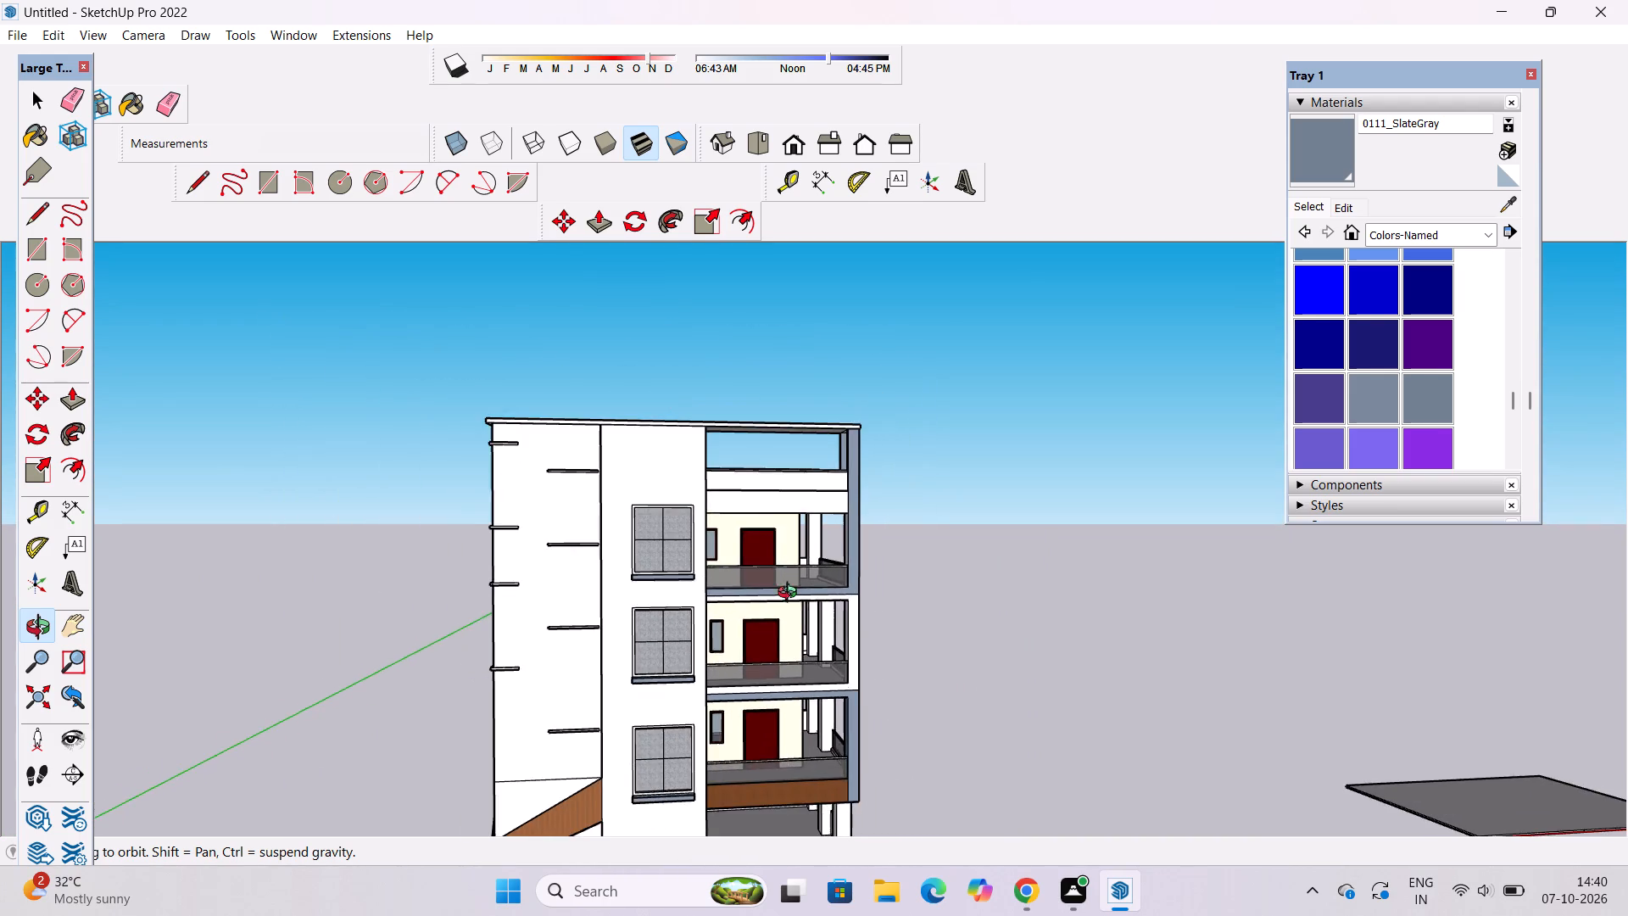
pyautogui.moveTo(821, 624); pyautogui.dragTo(755, 644)
pyautogui.scroll(4, 770, 681)
pyautogui.scroll(-4, 770, 681)
pyautogui.moveTo(739, 710); pyautogui.dragTo(761, 712)
pyautogui.keyDown('shift'); pyautogui.moveTo(762, 714); pyautogui.dragTo(796, 670); pyautogui.keyUp('shift')
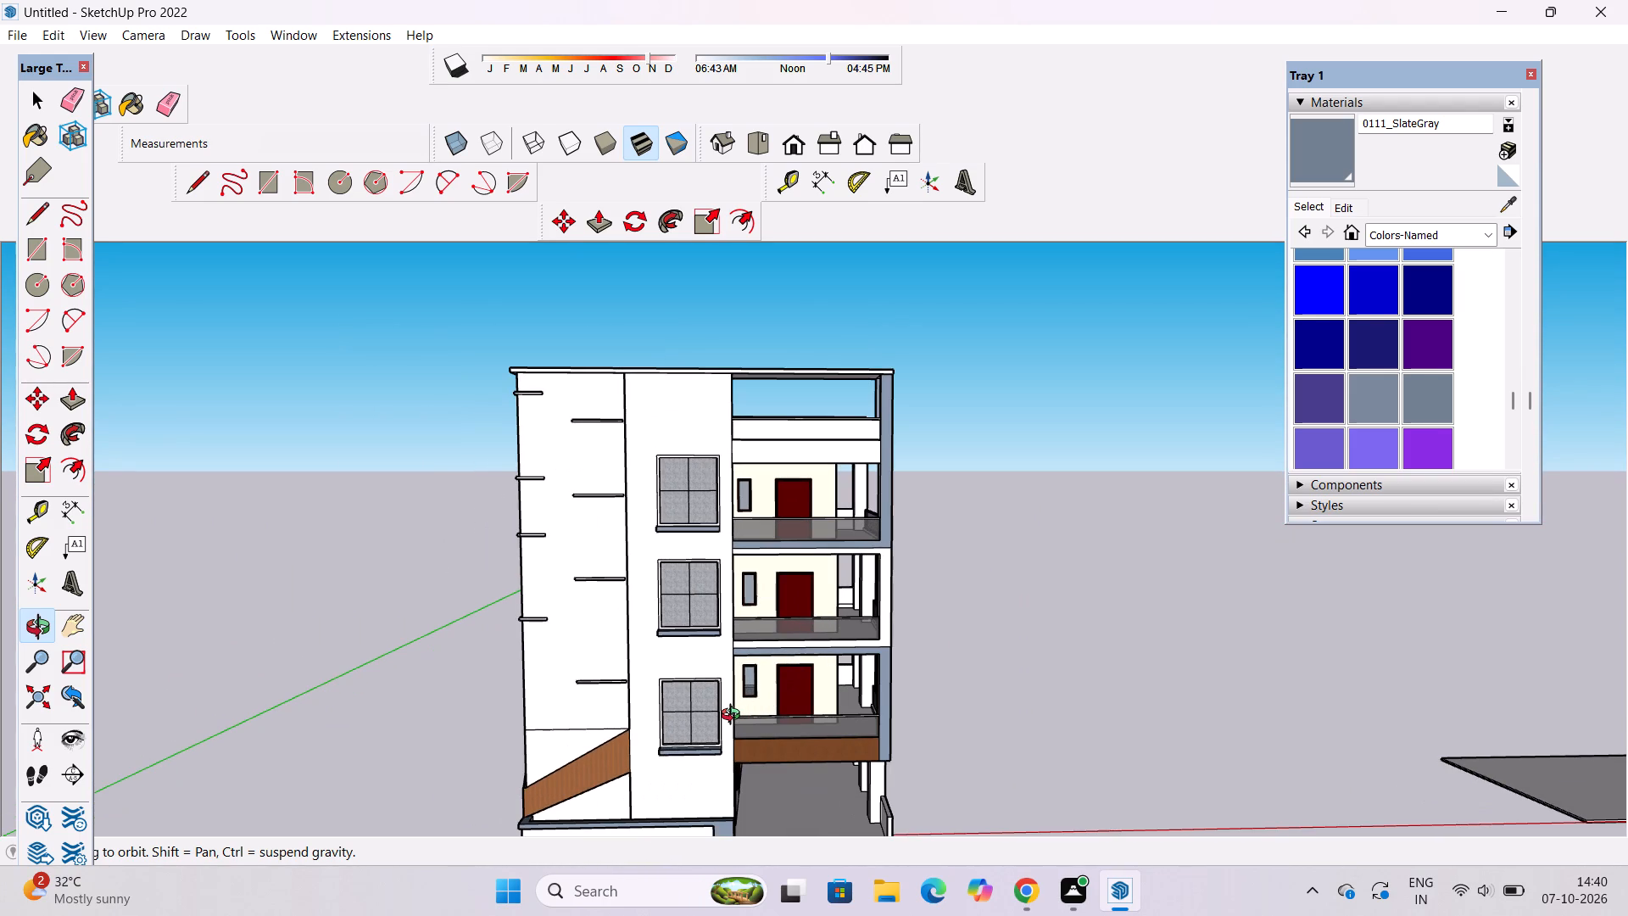
pyautogui.scroll(-2, 750, 706)
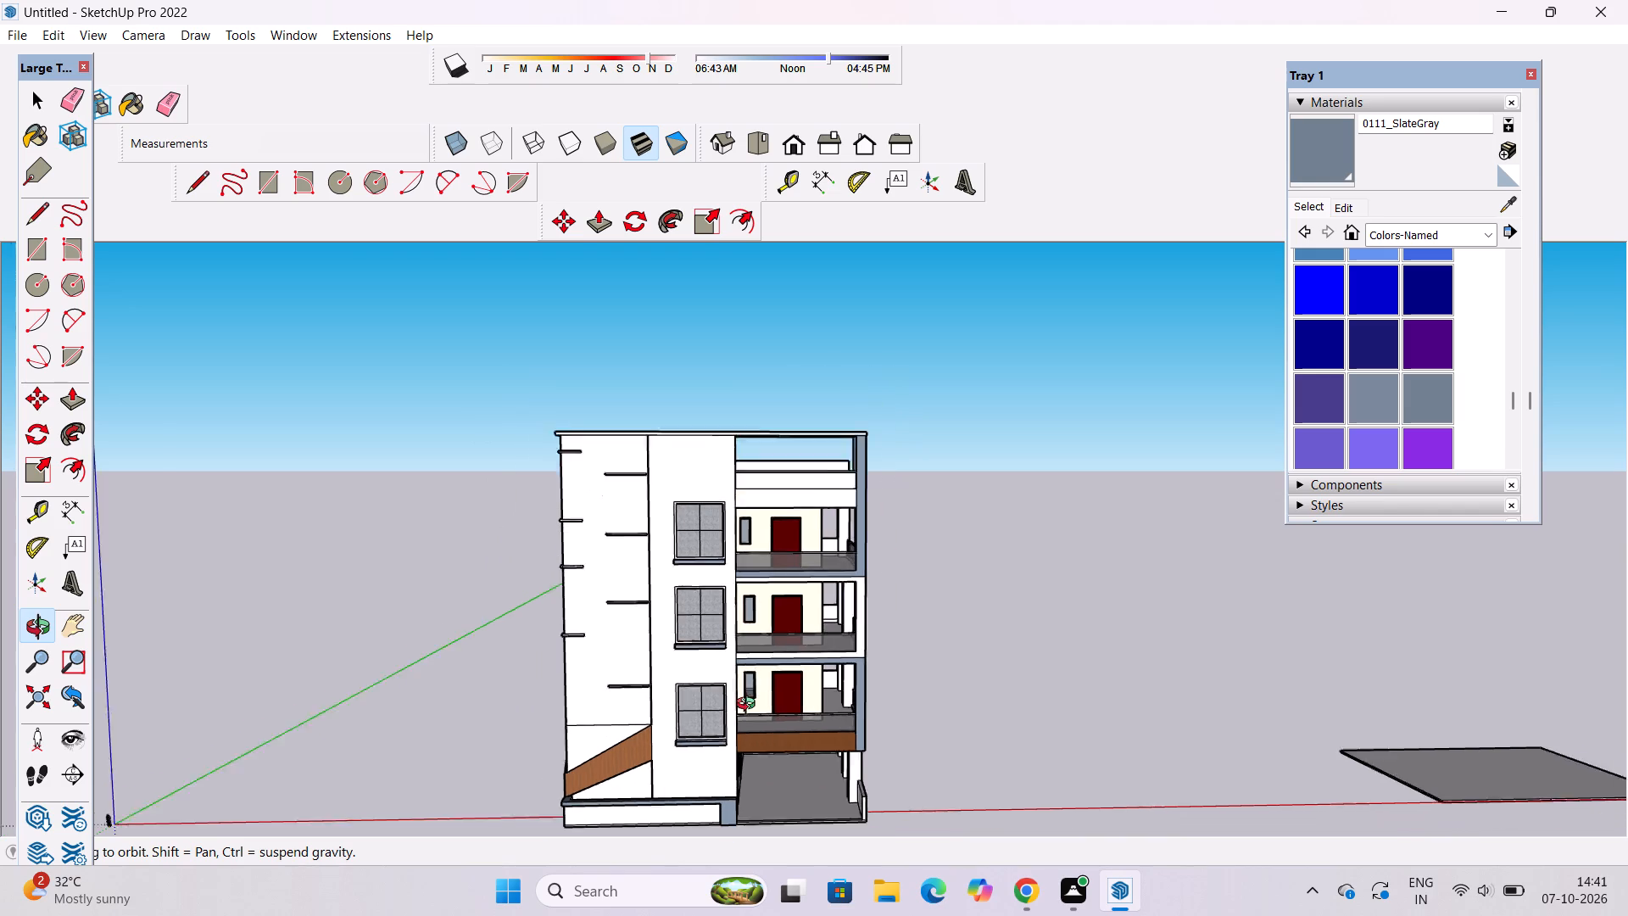
pyautogui.scroll(-3, 750, 706)
pyautogui.keyDown('shift'); pyautogui.moveTo(853, 792); pyautogui.dragTo(850, 716); pyautogui.keyUp('shift')
pyautogui.scroll(2, 654, 626)
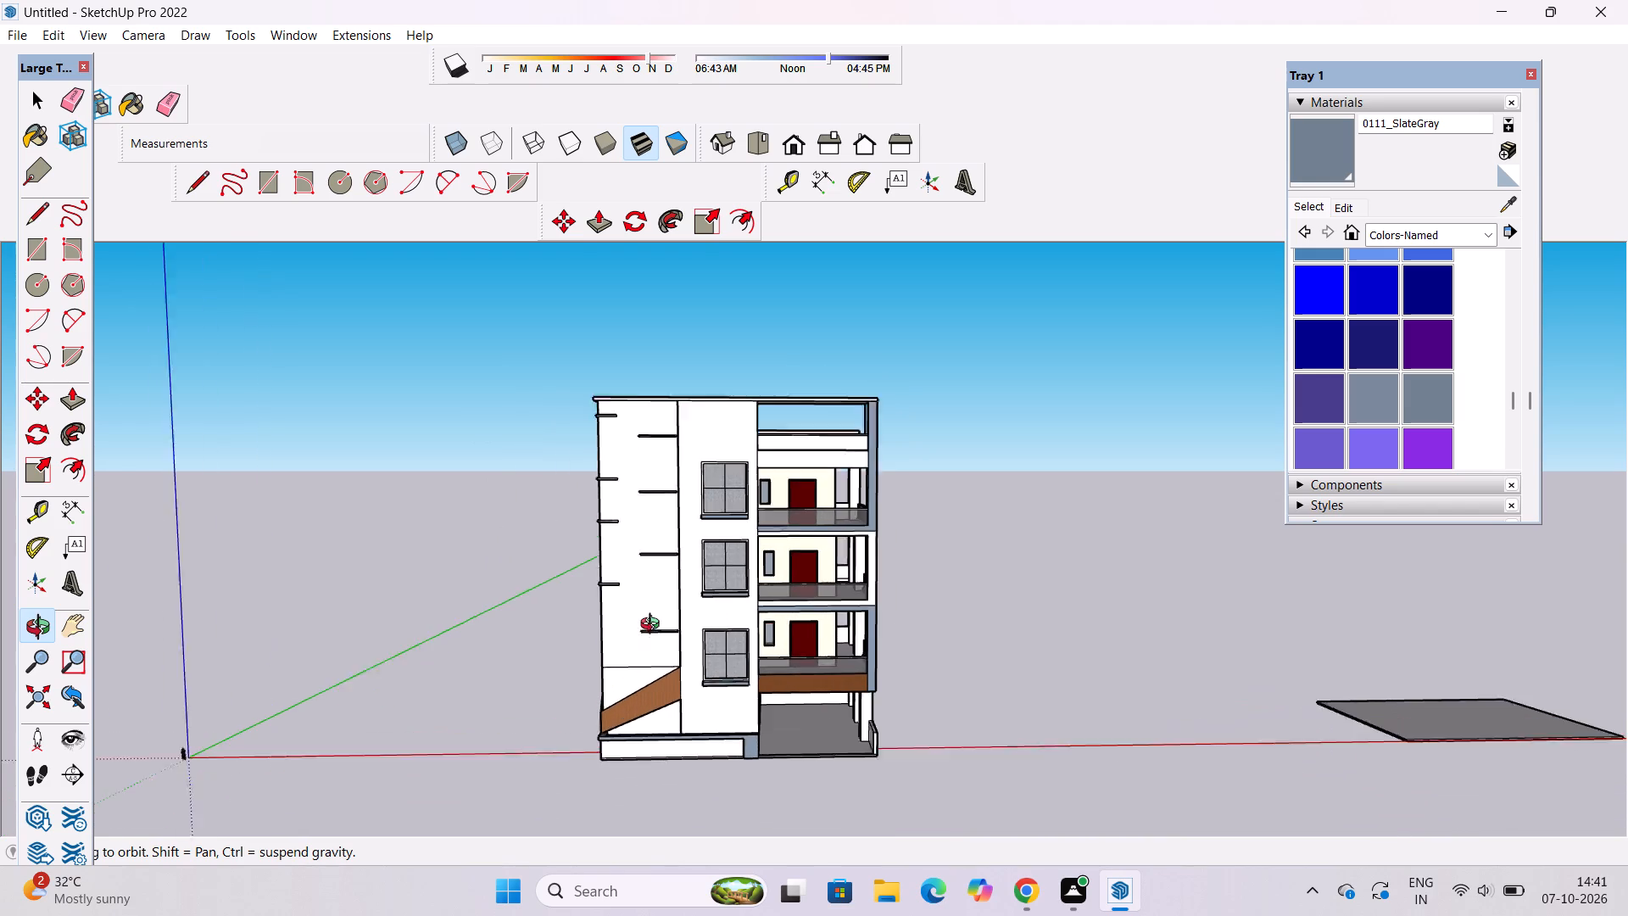
pyautogui.scroll(2, 654, 626)
pyautogui.moveTo(612, 682); pyautogui.dragTo(960, 596)
pyautogui.moveTo(956, 603); pyautogui.dragTo(912, 667)
pyautogui.moveTo(895, 671); pyautogui.dragTo(700, 721)
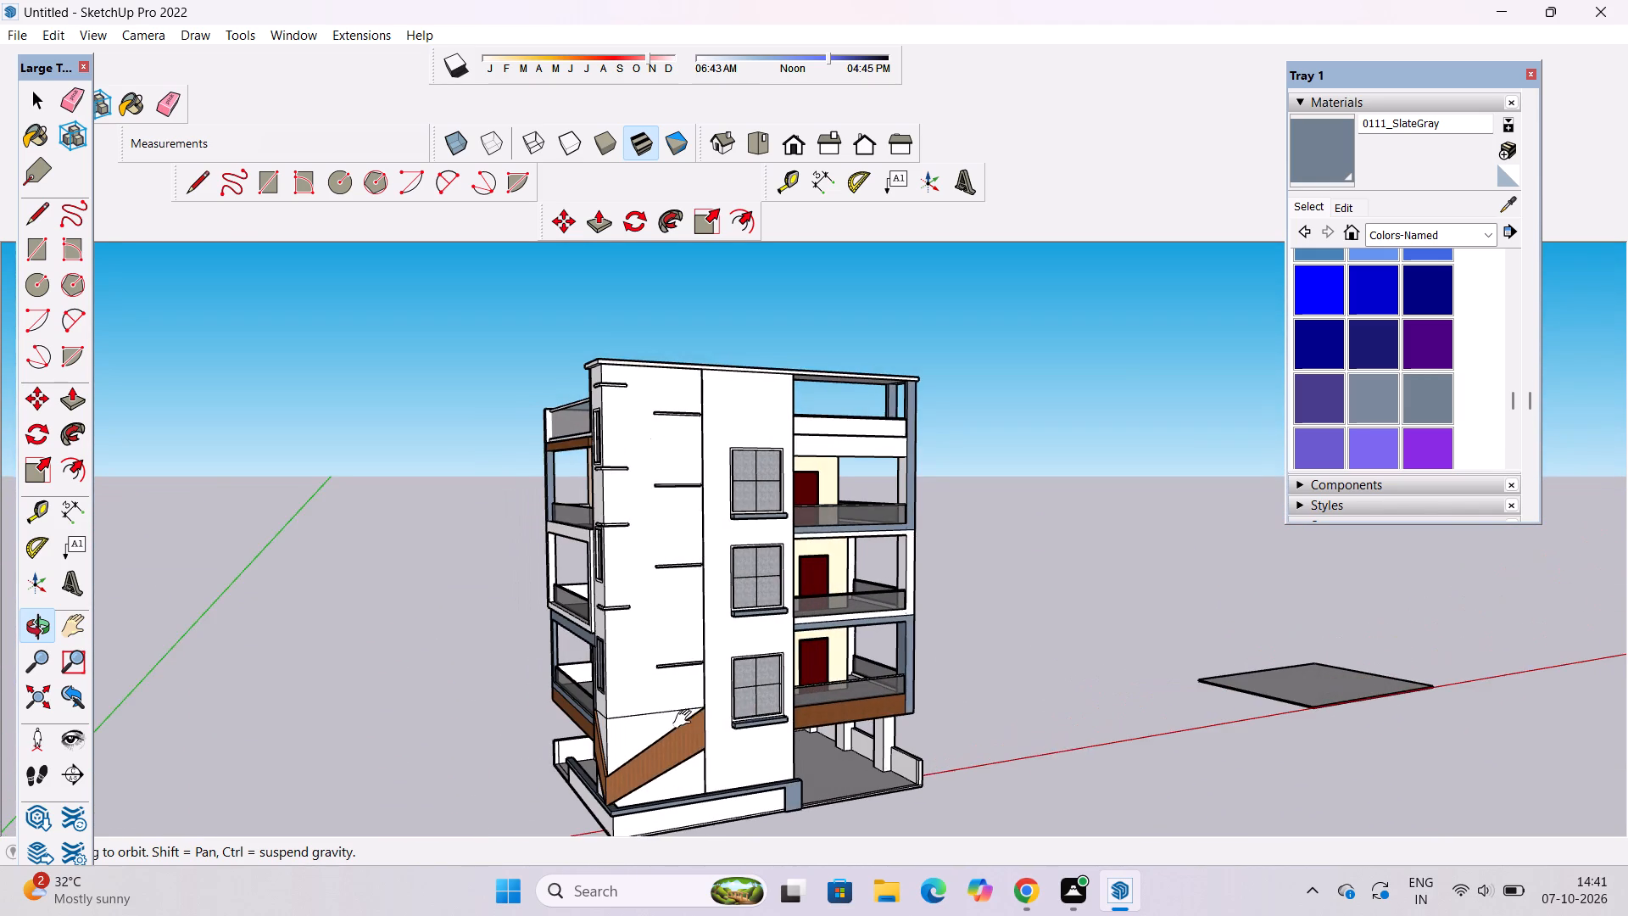
pyautogui.keyDown('shift'); pyautogui.moveTo(686, 719); pyautogui.dragTo(704, 724); pyautogui.keyUp('shift')
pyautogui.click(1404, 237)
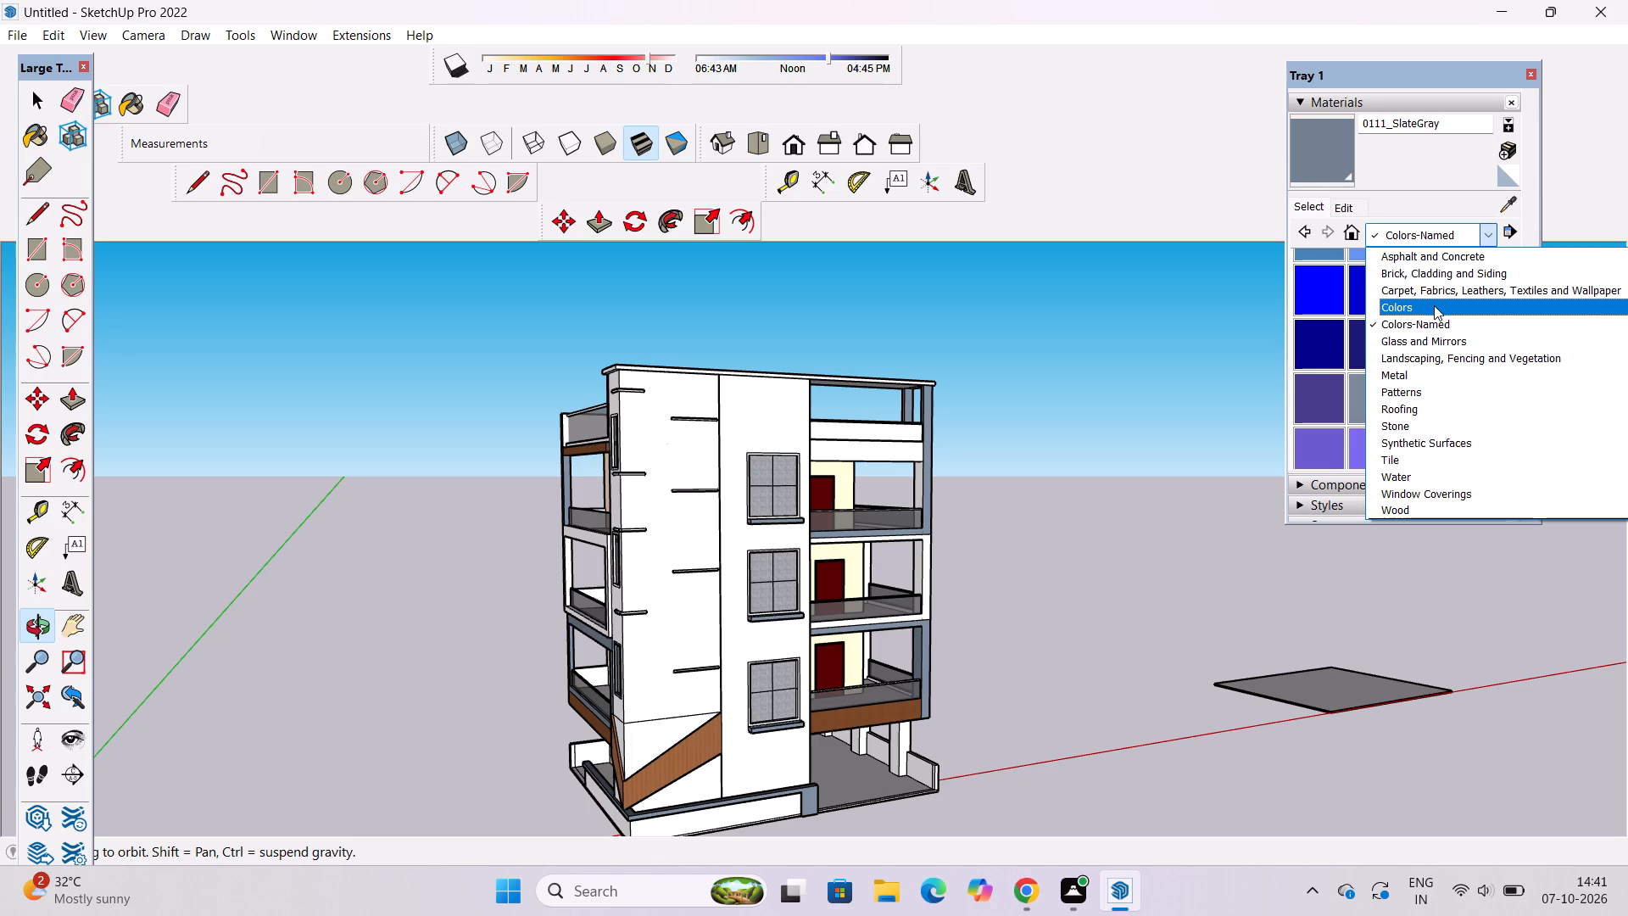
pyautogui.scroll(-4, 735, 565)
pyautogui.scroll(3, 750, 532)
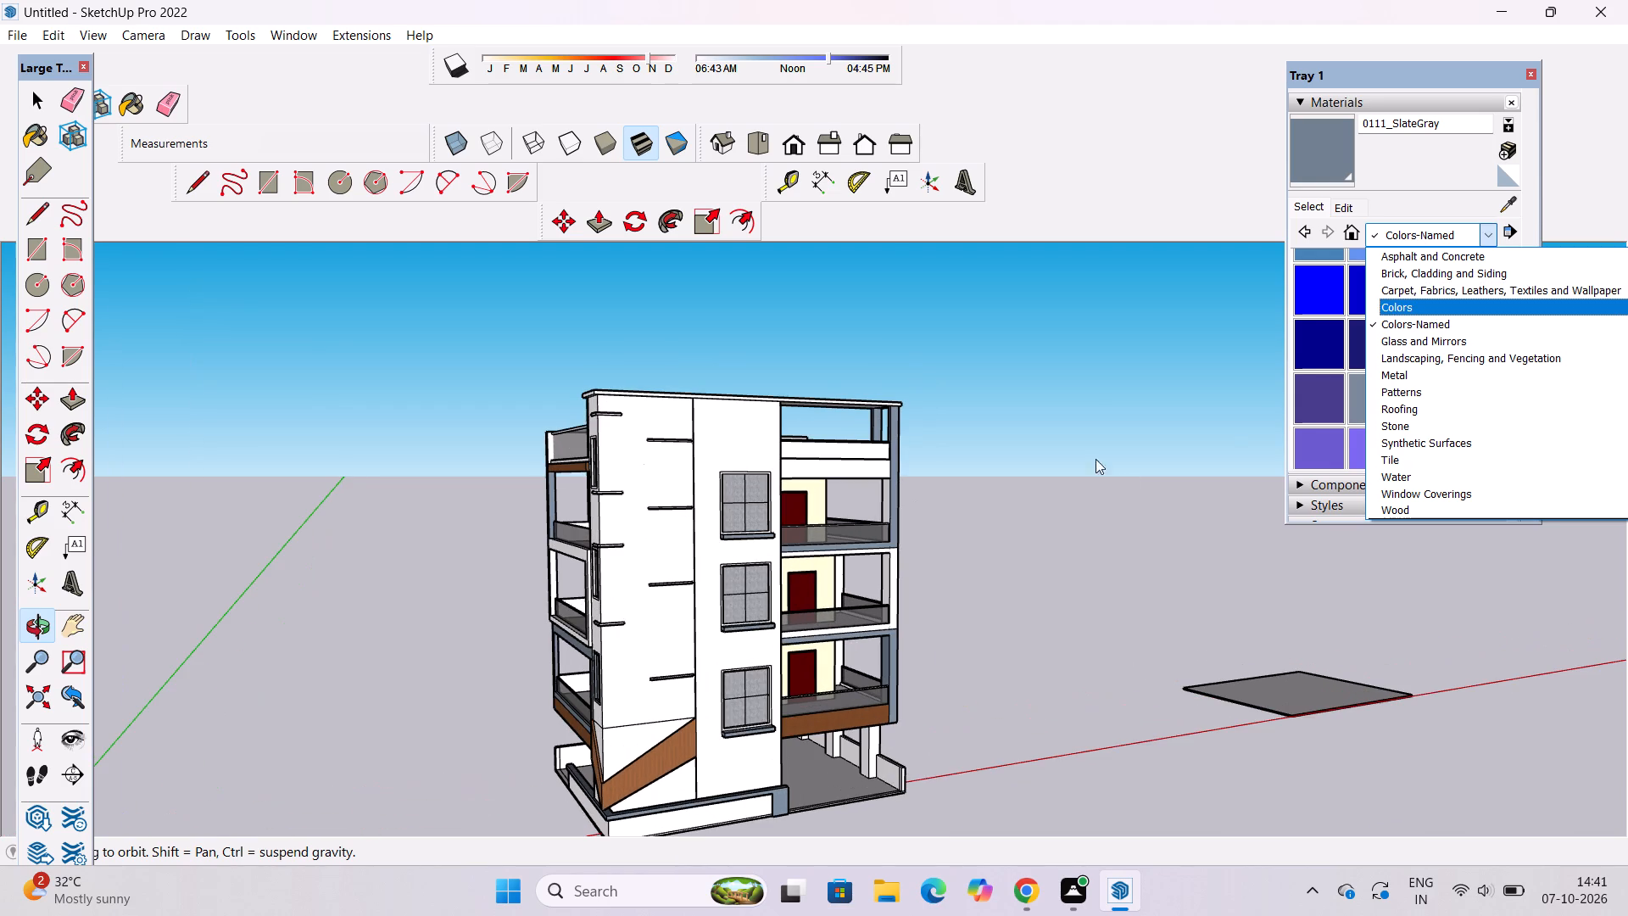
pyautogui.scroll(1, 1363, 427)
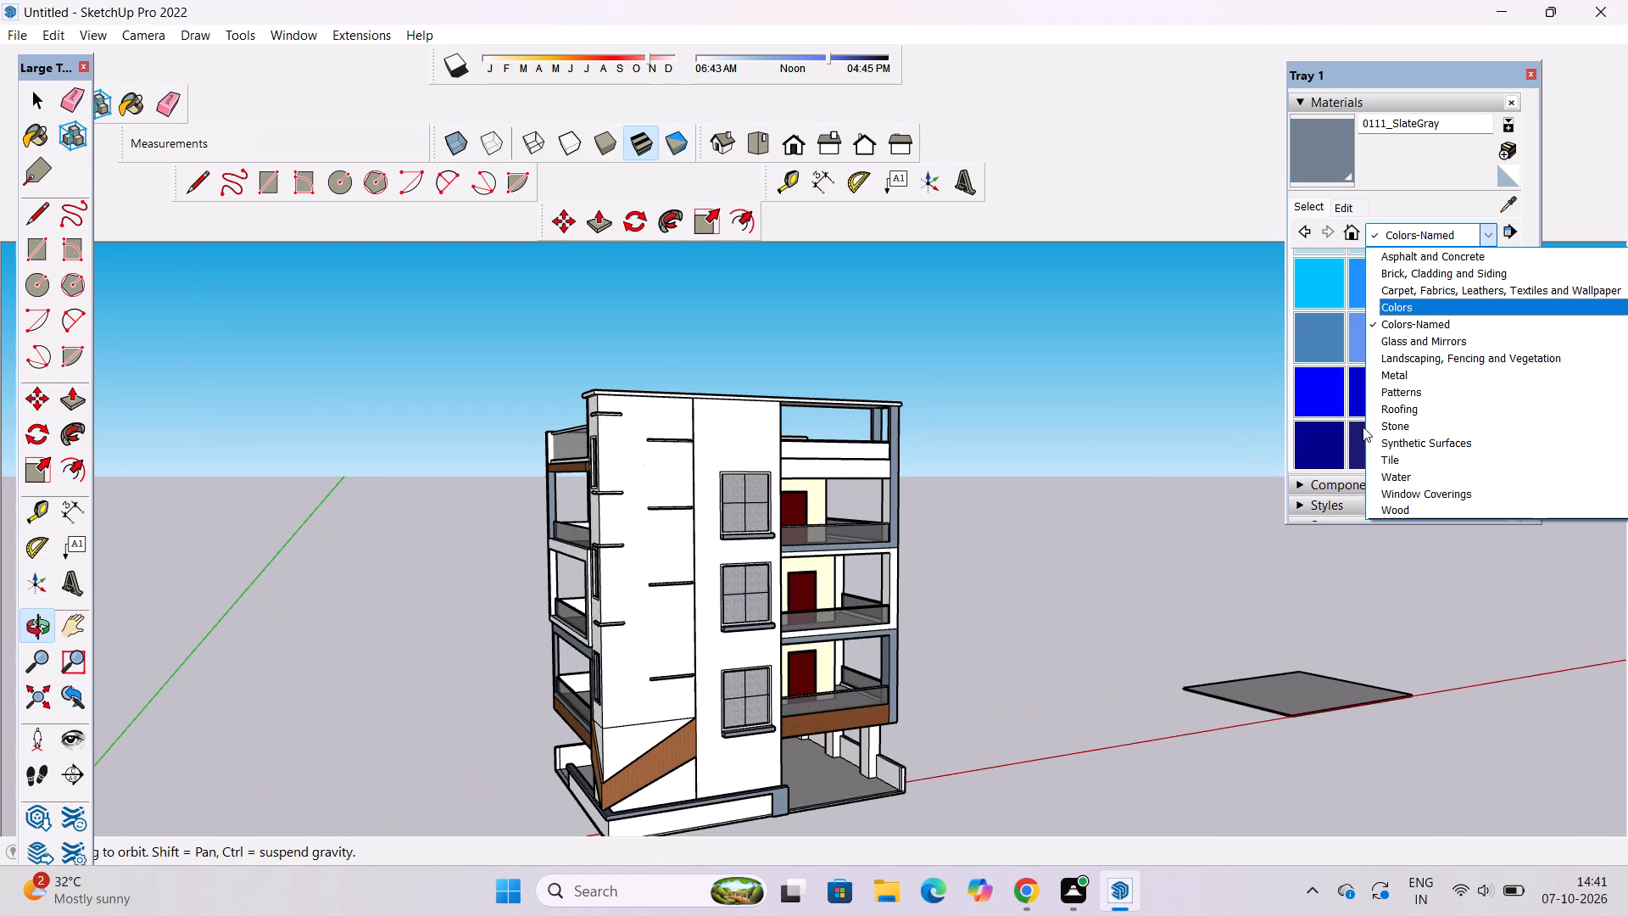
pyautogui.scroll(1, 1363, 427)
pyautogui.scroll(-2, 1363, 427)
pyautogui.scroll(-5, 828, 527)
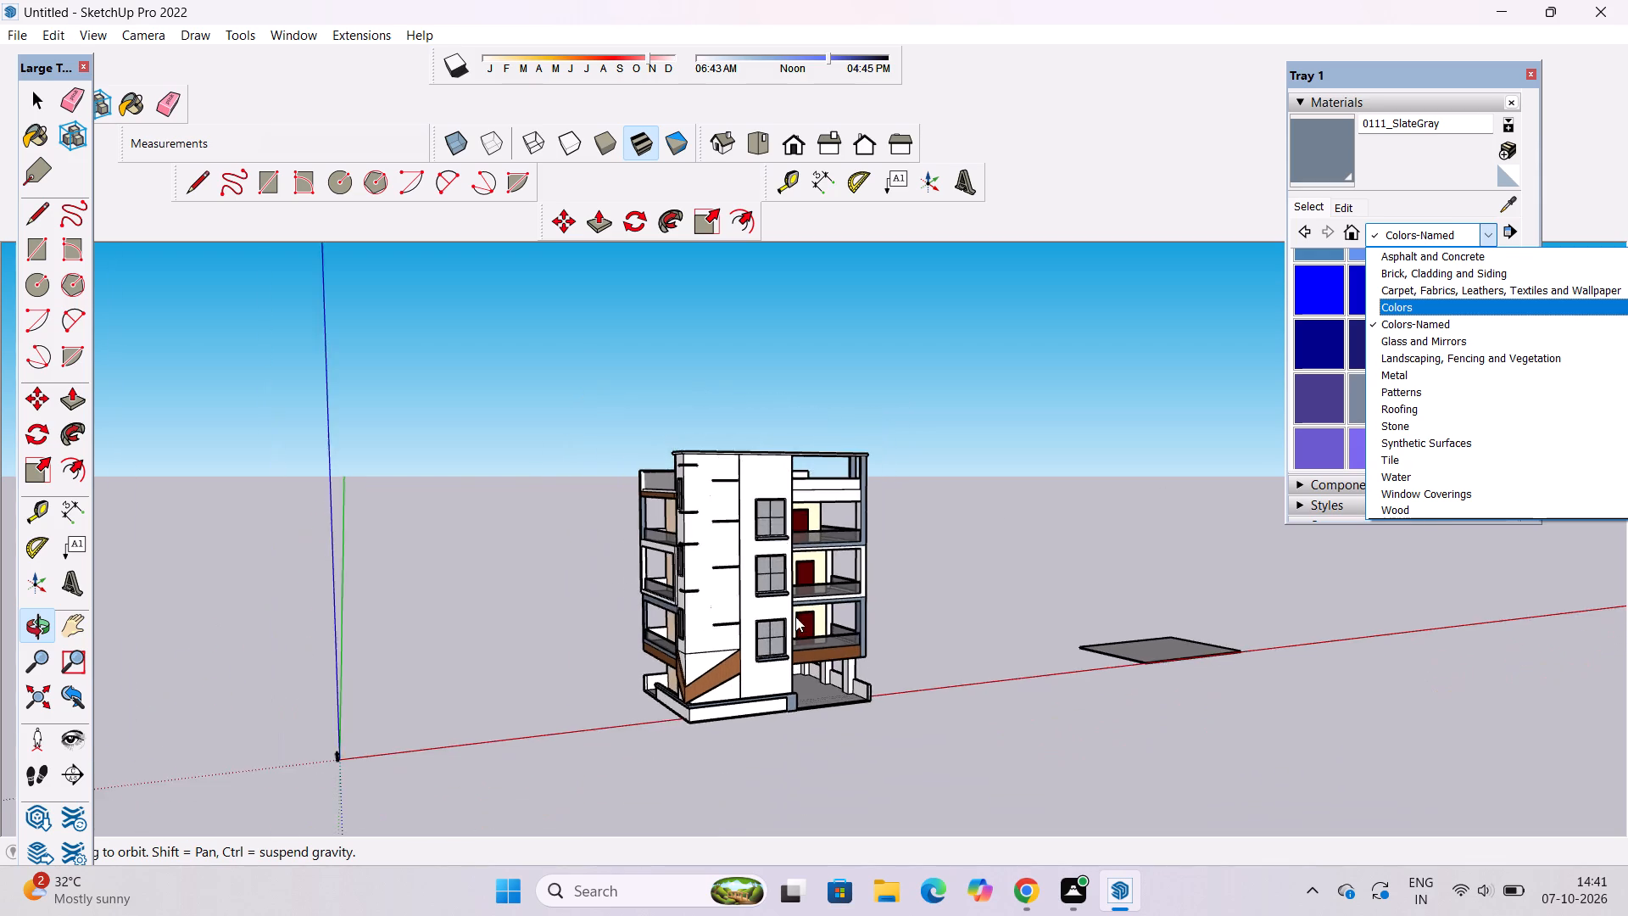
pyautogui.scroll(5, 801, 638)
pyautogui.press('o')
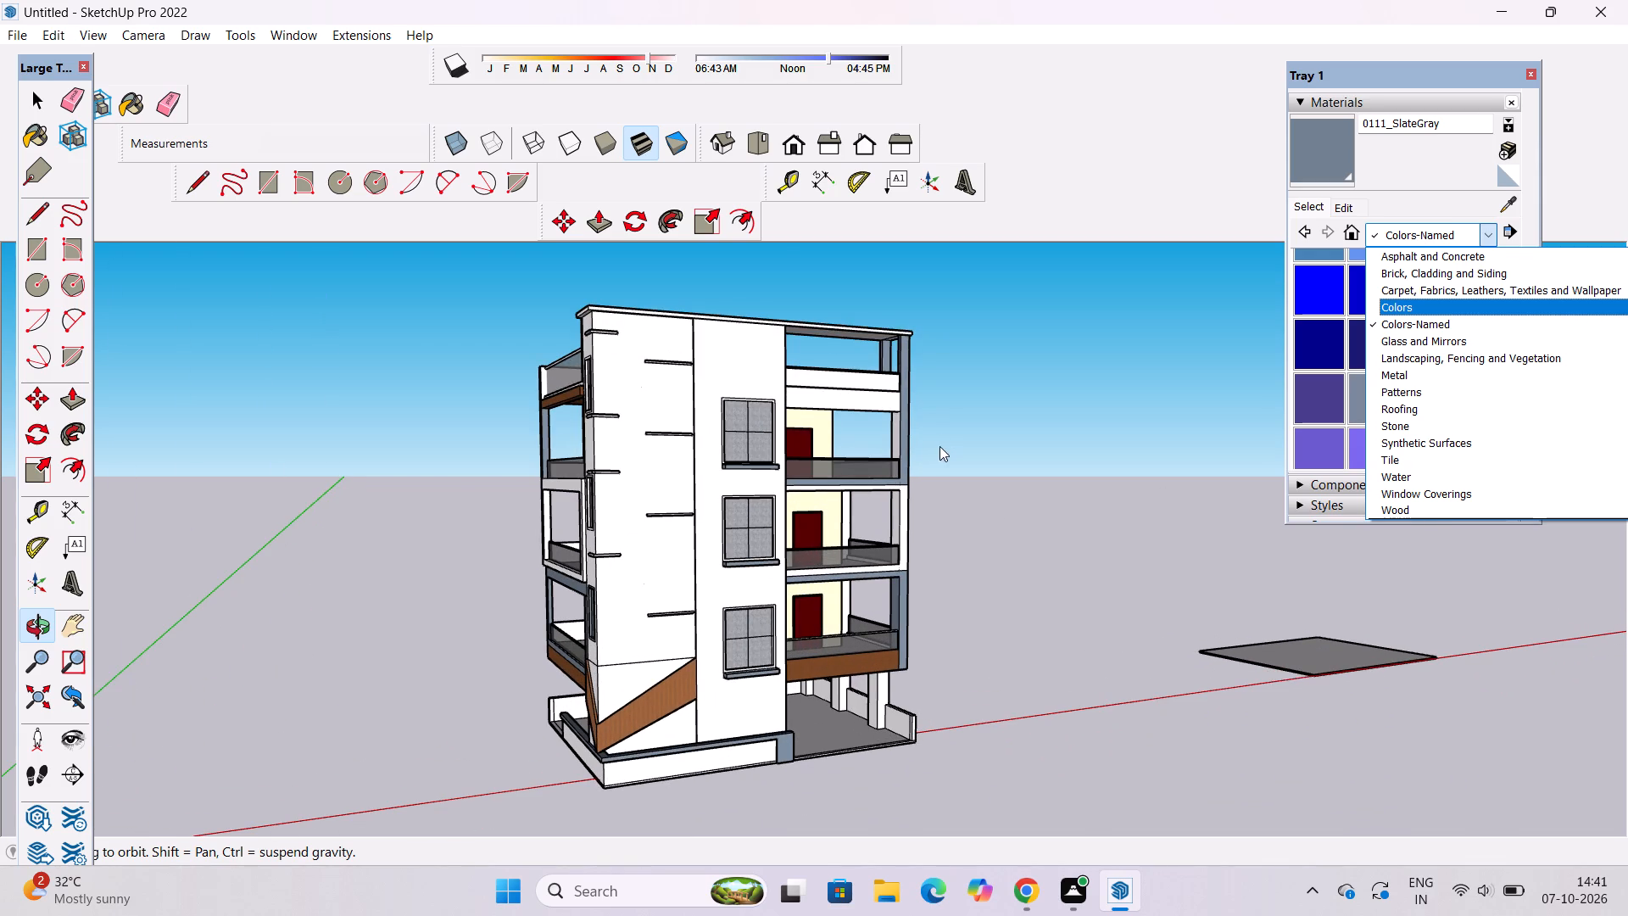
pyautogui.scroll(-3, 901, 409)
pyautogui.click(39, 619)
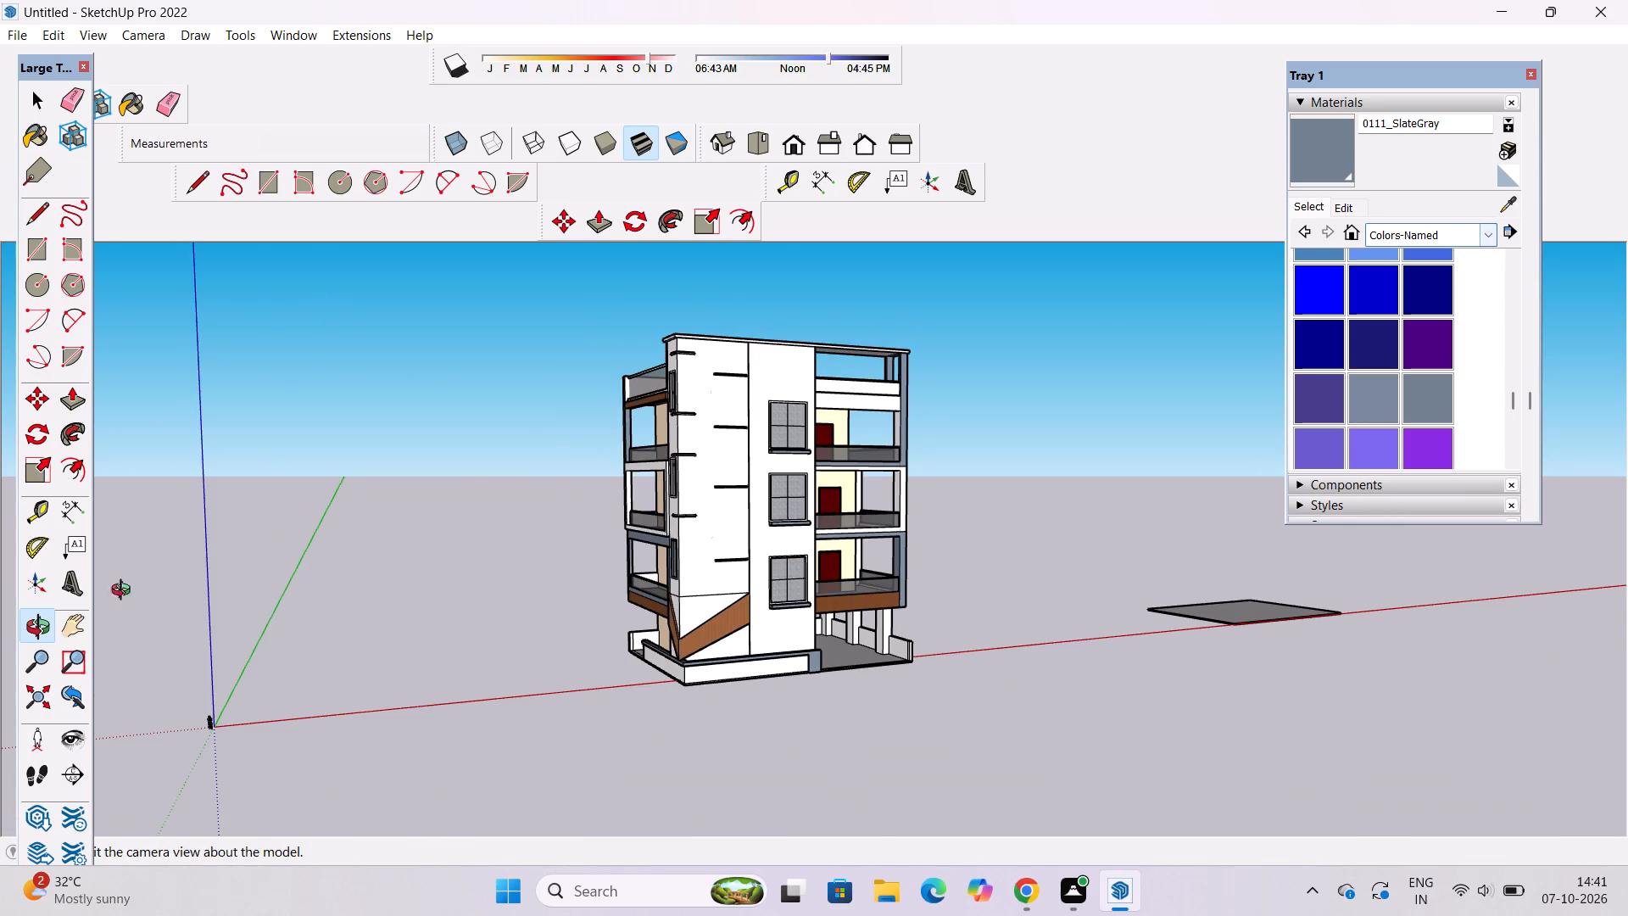
# Examine the corner column, balconies and roof parapet from above and from the adjoining balcony side.
pyautogui.scroll(-2, 883, 360)
pyautogui.moveTo(1007, 420); pyautogui.dragTo(721, 494)
pyautogui.scroll(4, 718, 499)
pyautogui.moveTo(937, 546); pyautogui.dragTo(554, 484)
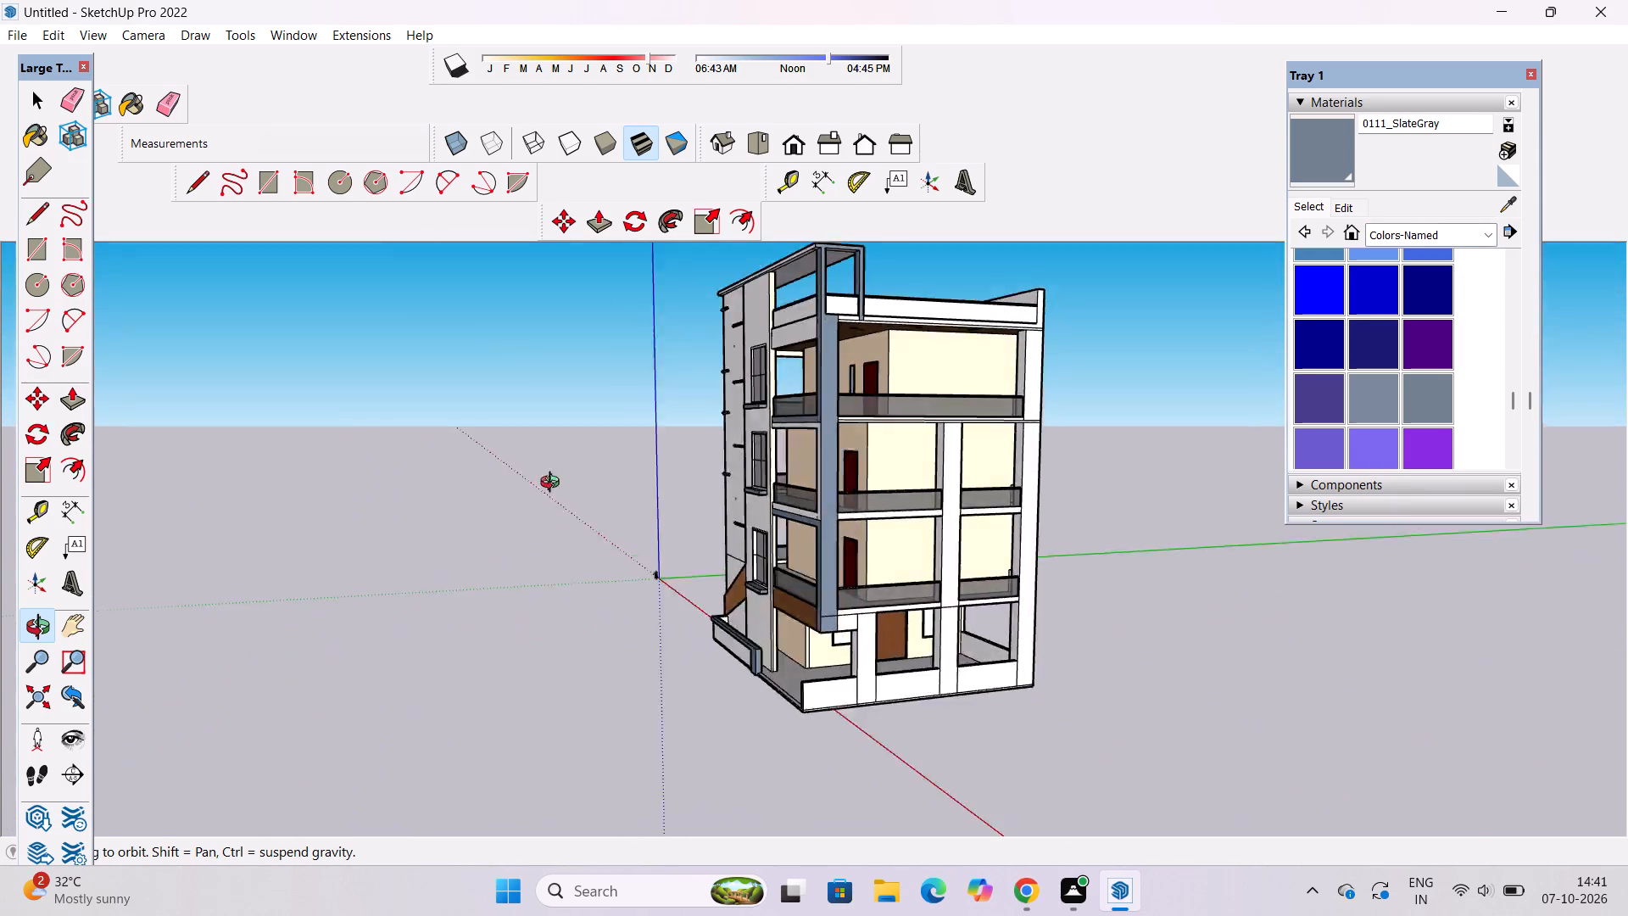
pyautogui.moveTo(554, 484); pyautogui.dragTo(495, 476)
pyautogui.moveTo(900, 531); pyautogui.dragTo(967, 709)
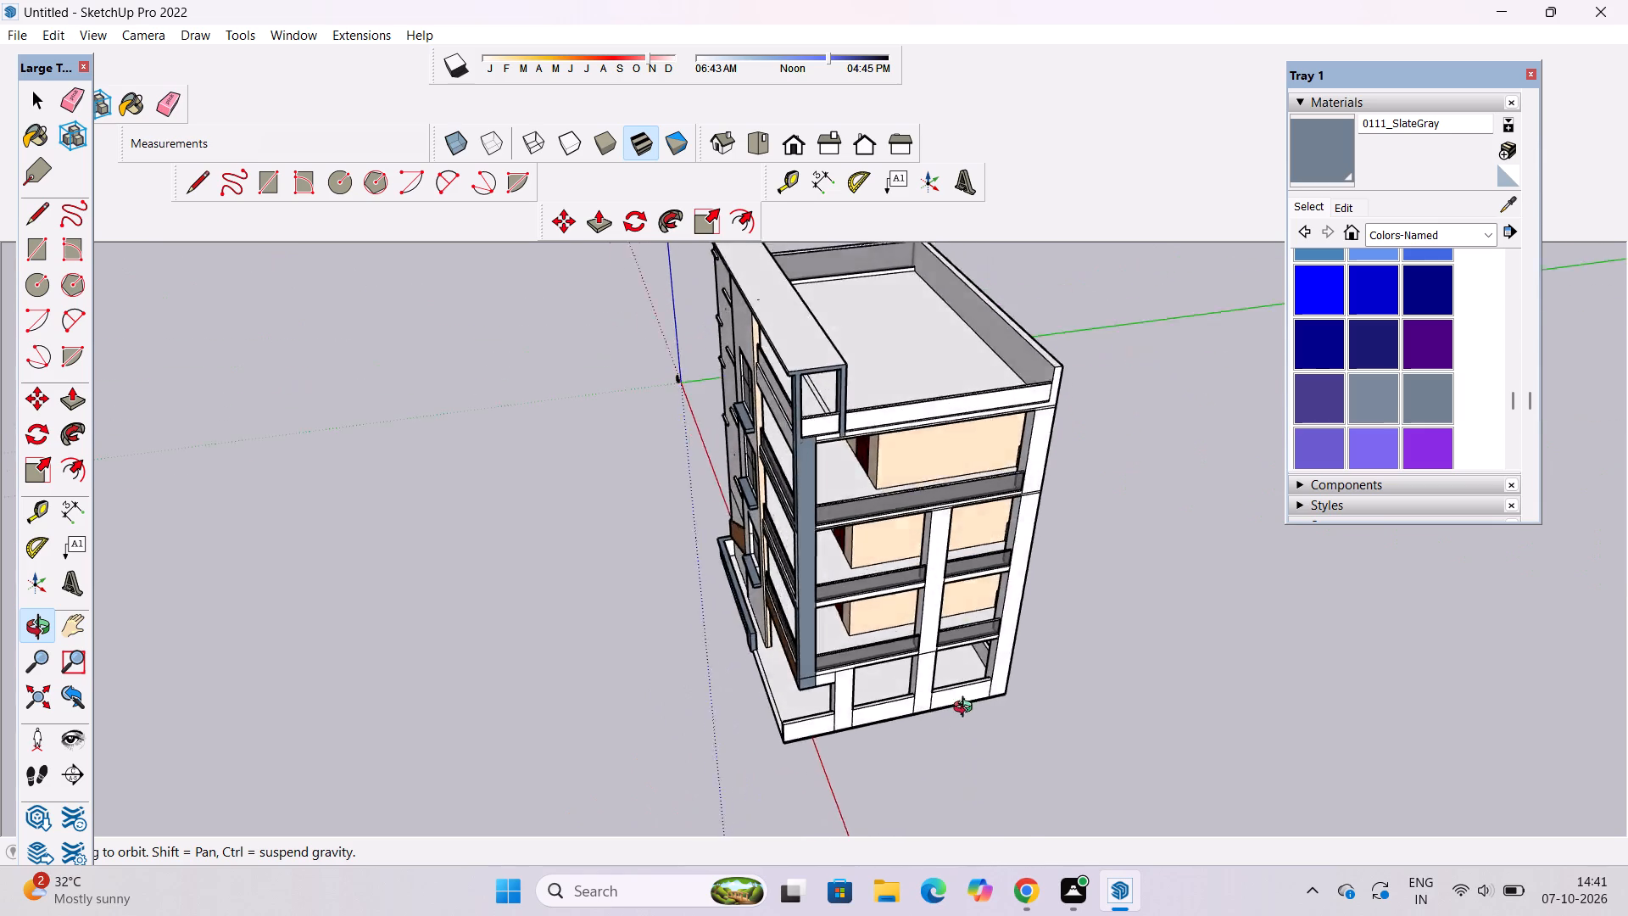
pyautogui.moveTo(967, 709); pyautogui.dragTo(1160, 779)
pyautogui.scroll(5, 1160, 379)
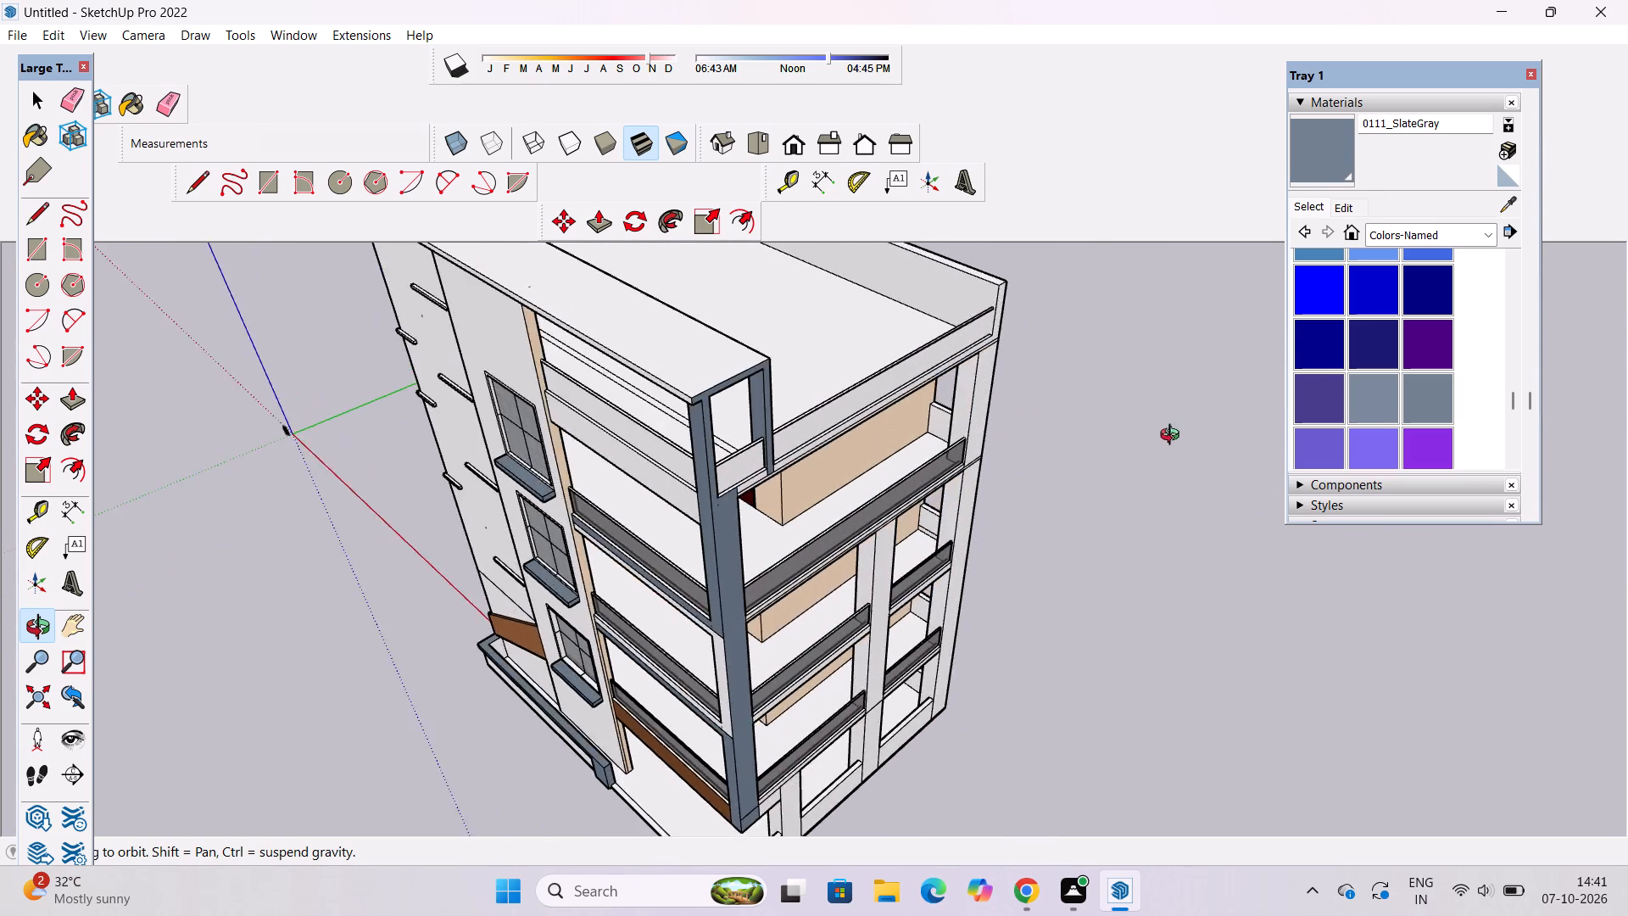
pyautogui.moveTo(1164, 453); pyautogui.dragTo(673, 460)
pyautogui.moveTo(913, 550); pyautogui.dragTo(1350, 575)
pyautogui.scroll(4, 1039, 450)
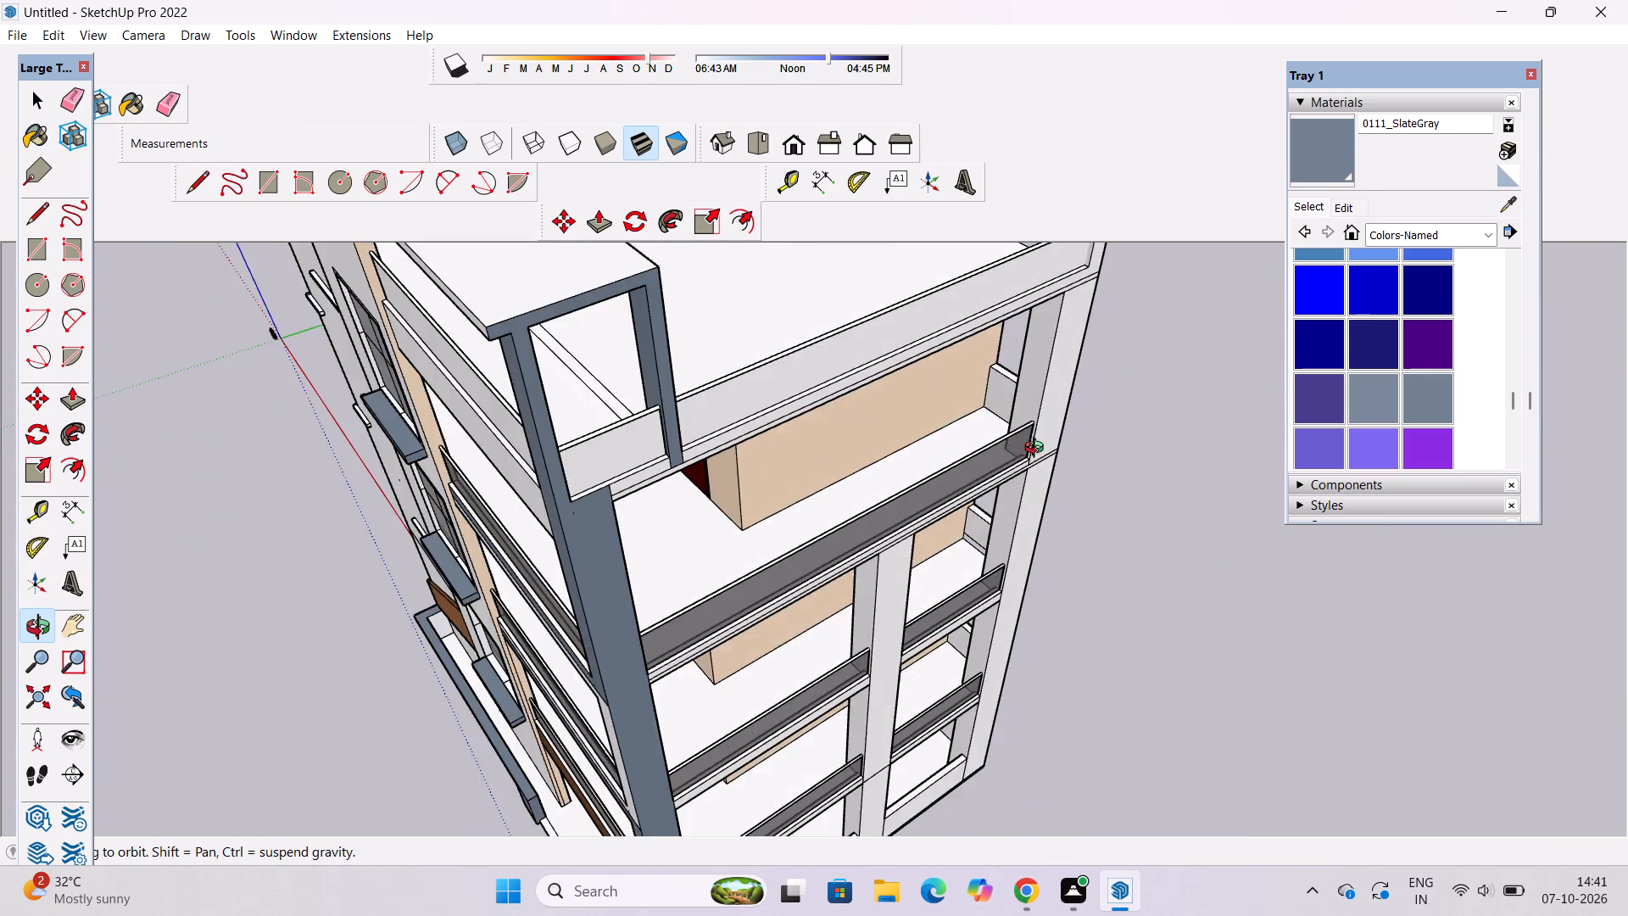
pyautogui.moveTo(854, 491); pyautogui.dragTo(1076, 377)
pyautogui.scroll(4, 942, 359)
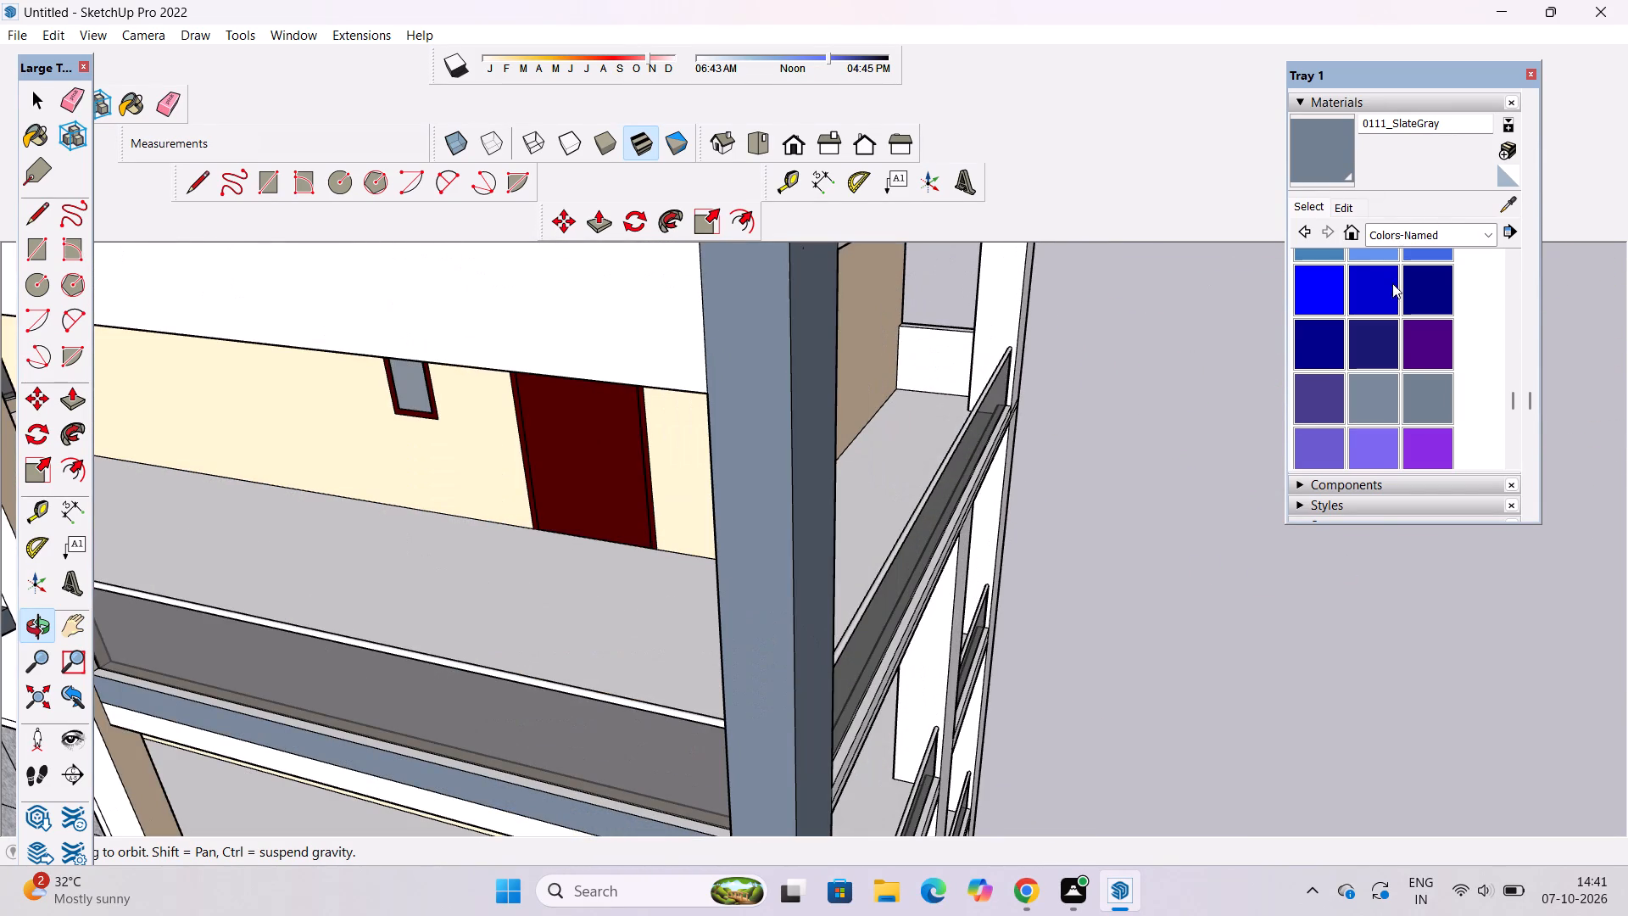
# Paint the inner face and top of the low white wall at the far end of the upper side balcony Bisque.
pyautogui.scroll(12, 1402, 354)
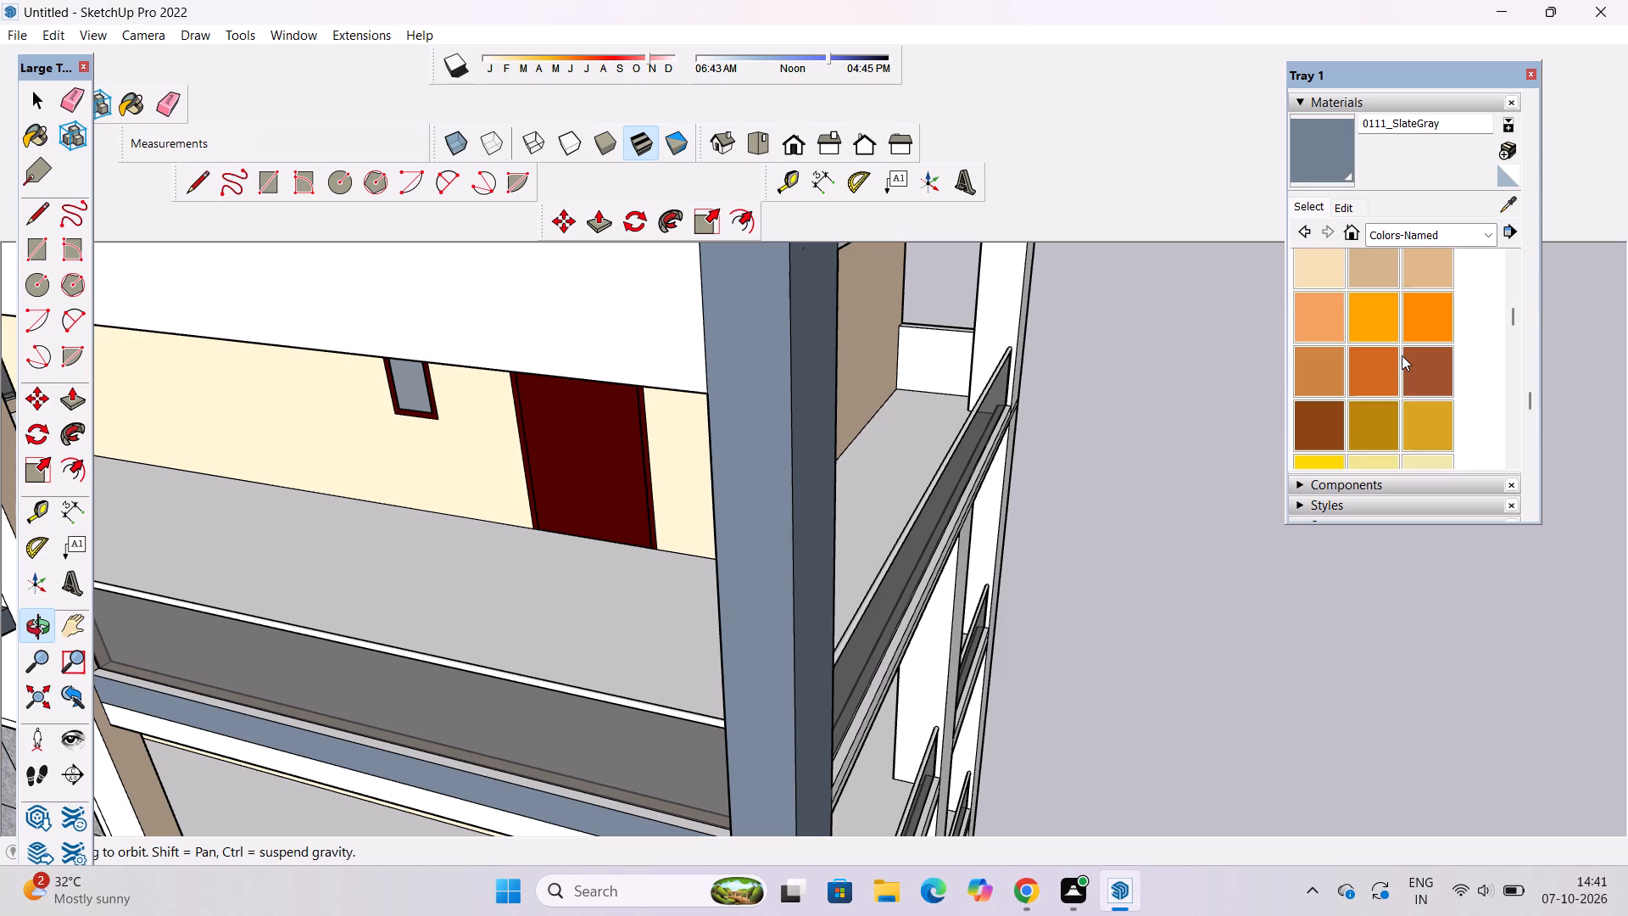
pyautogui.scroll(8, 1402, 355)
pyautogui.scroll(-3, 1402, 355)
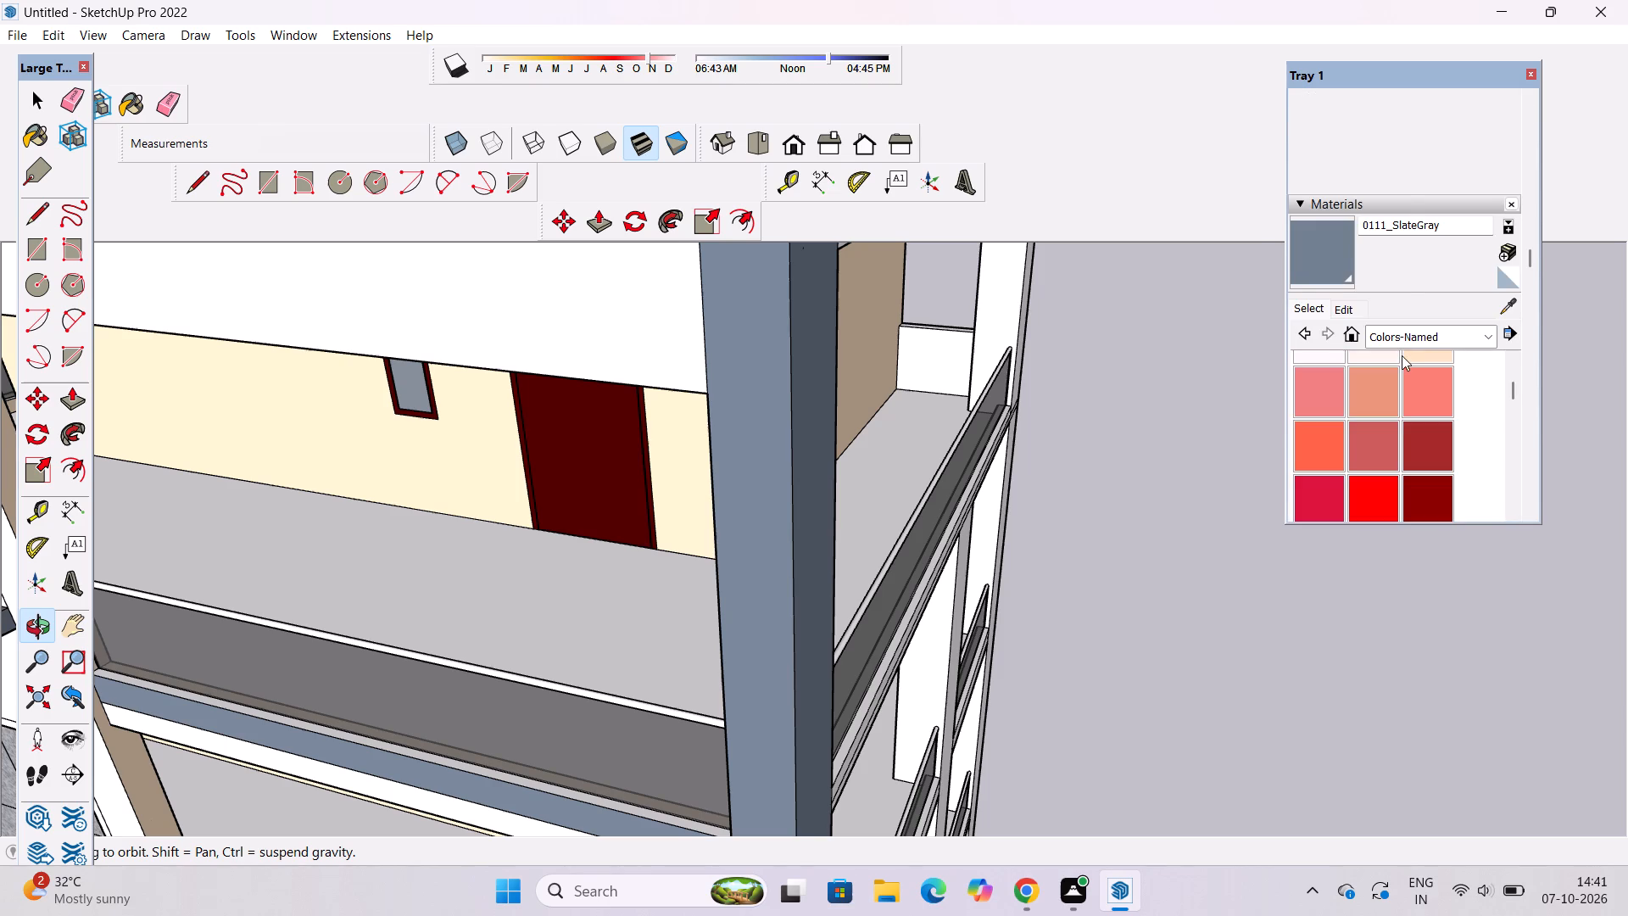
pyautogui.scroll(-1, 1402, 195)
pyautogui.scroll(2, 1402, 251)
pyautogui.click(1441, 432)
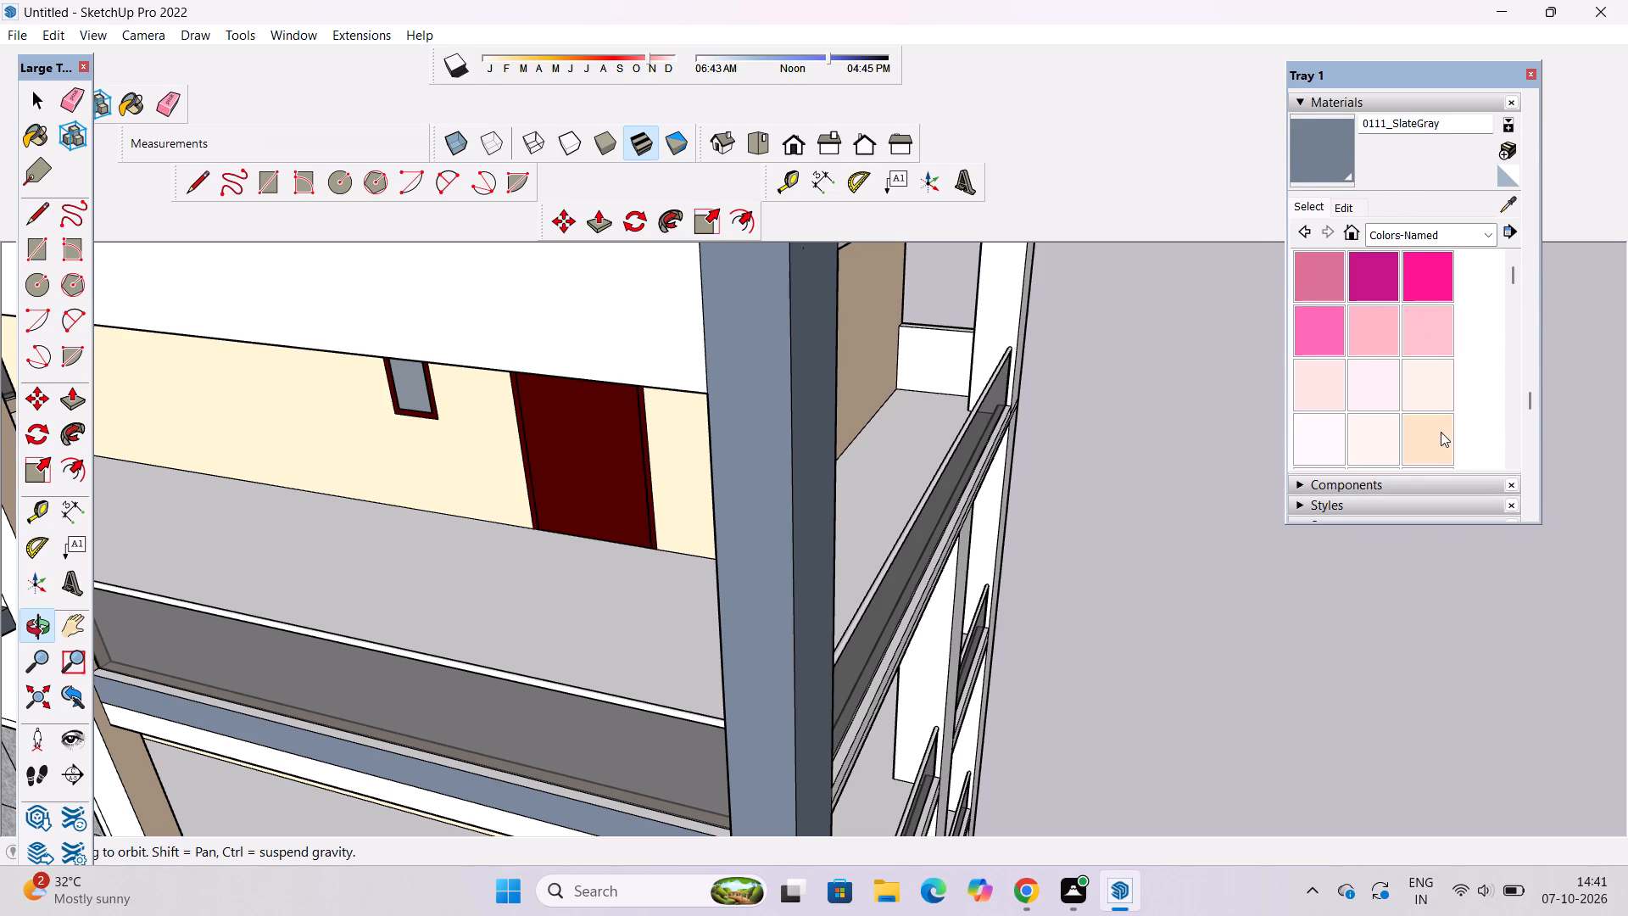
pyautogui.scroll(8, 915, 352)
pyautogui.click(916, 354)
pyautogui.scroll(10, 935, 287)
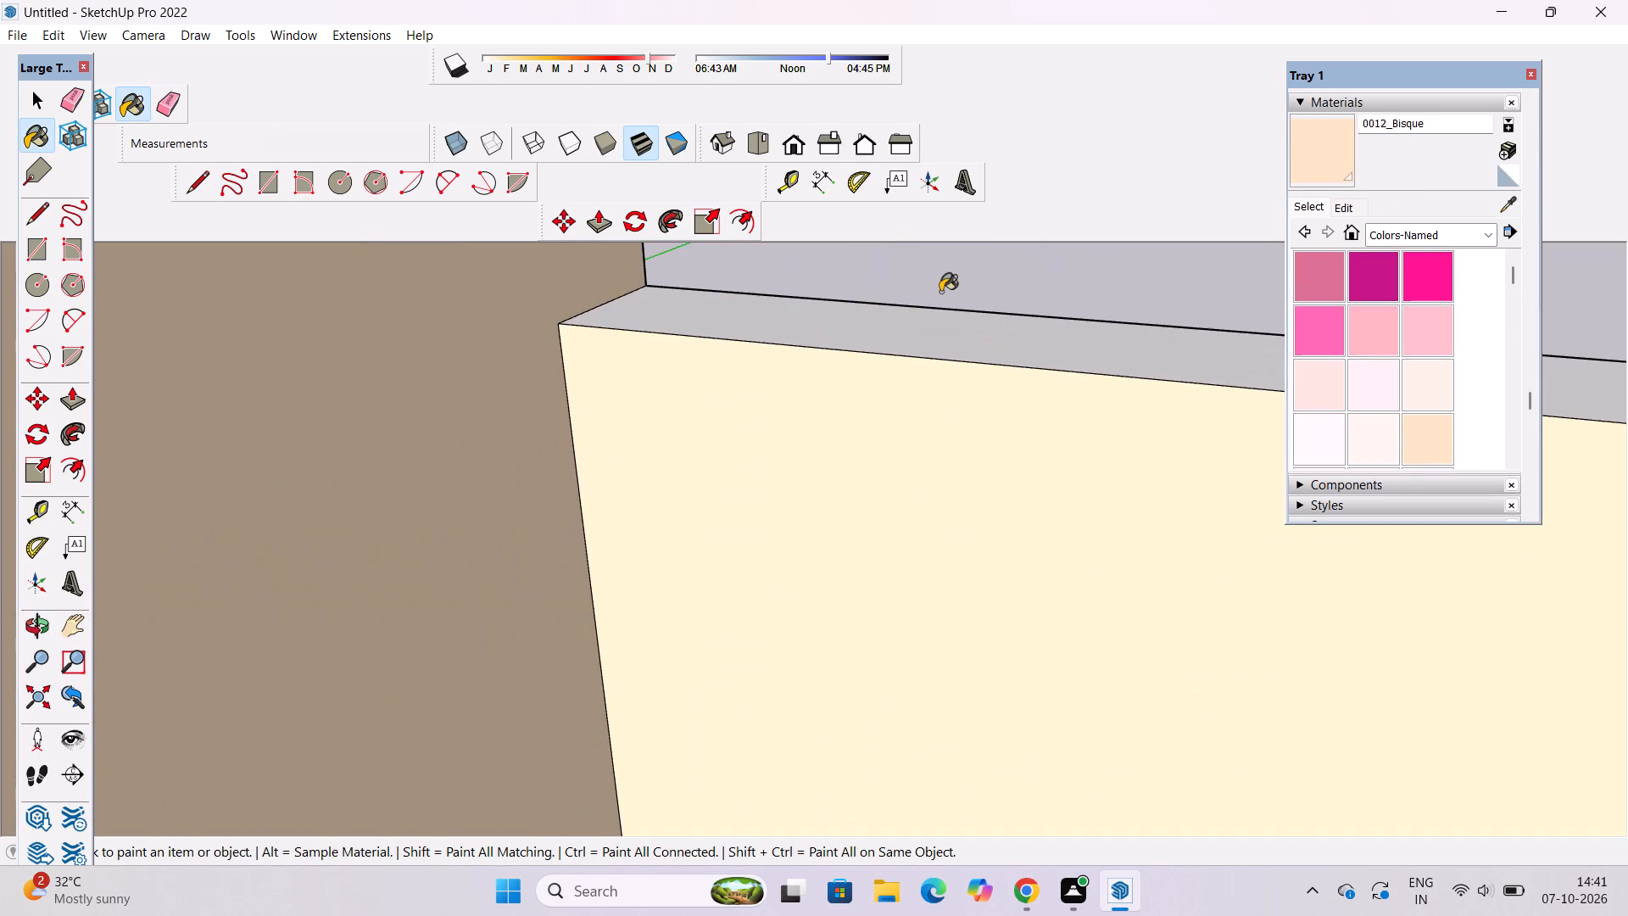
pyautogui.scroll(-3, 904, 315)
pyautogui.click(908, 355)
pyautogui.scroll(-17, 790, 324)
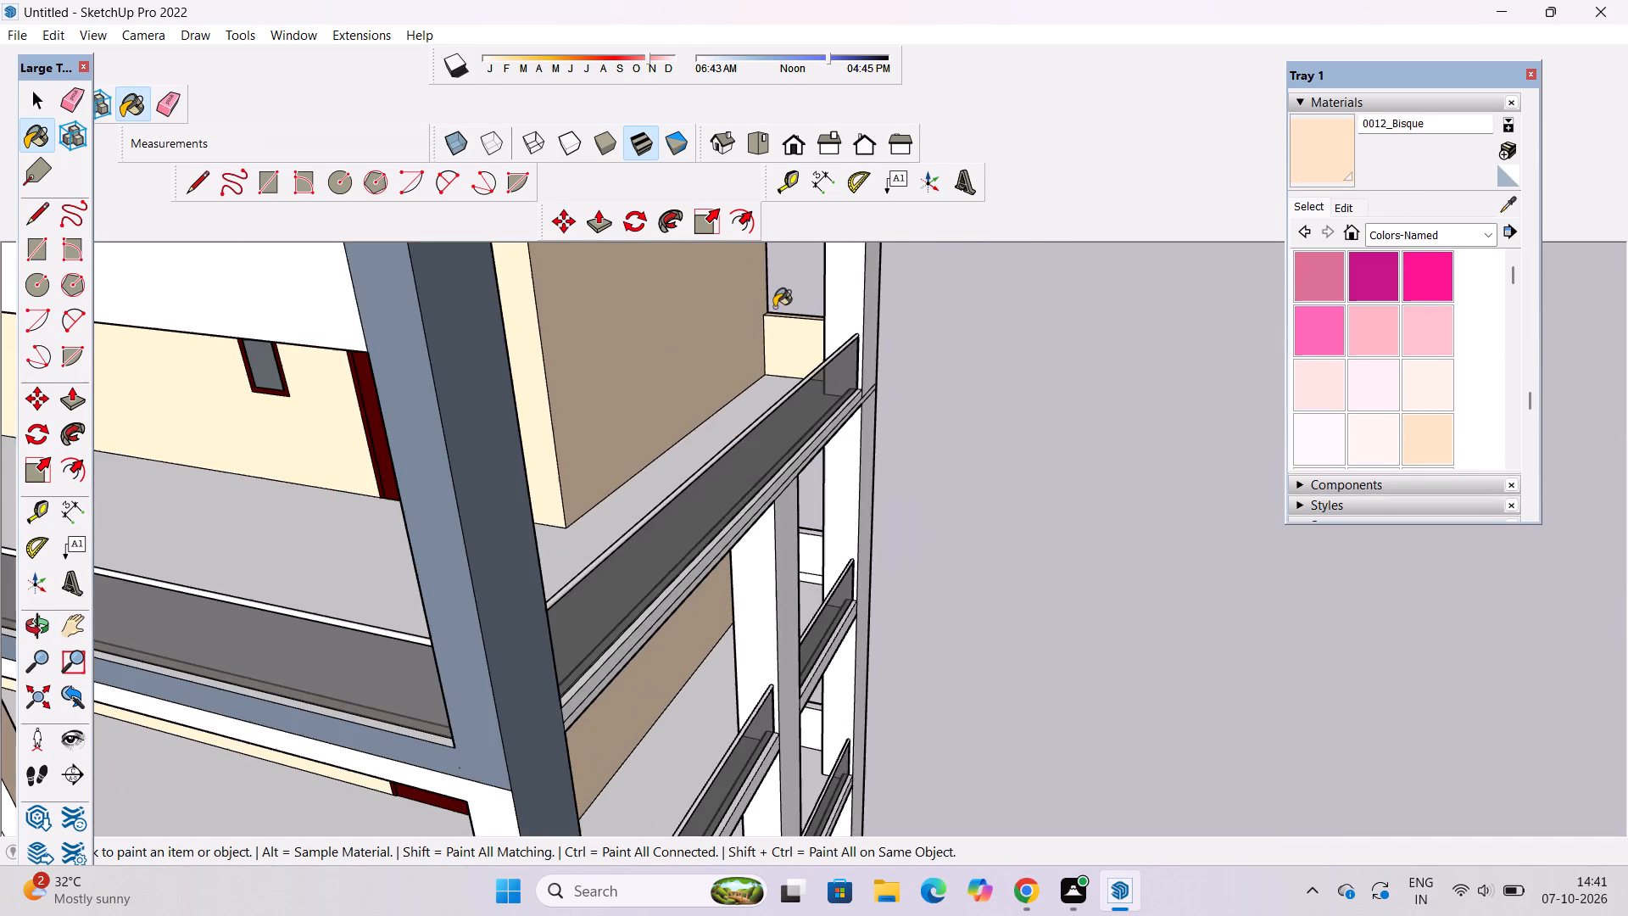
# Paint the inner faces and tops of the matching low end walls on the storeys below, down to ground level, Bisque.
pyautogui.scroll(17, 784, 528)
pyautogui.scroll(6, 774, 556)
pyautogui.click(776, 556)
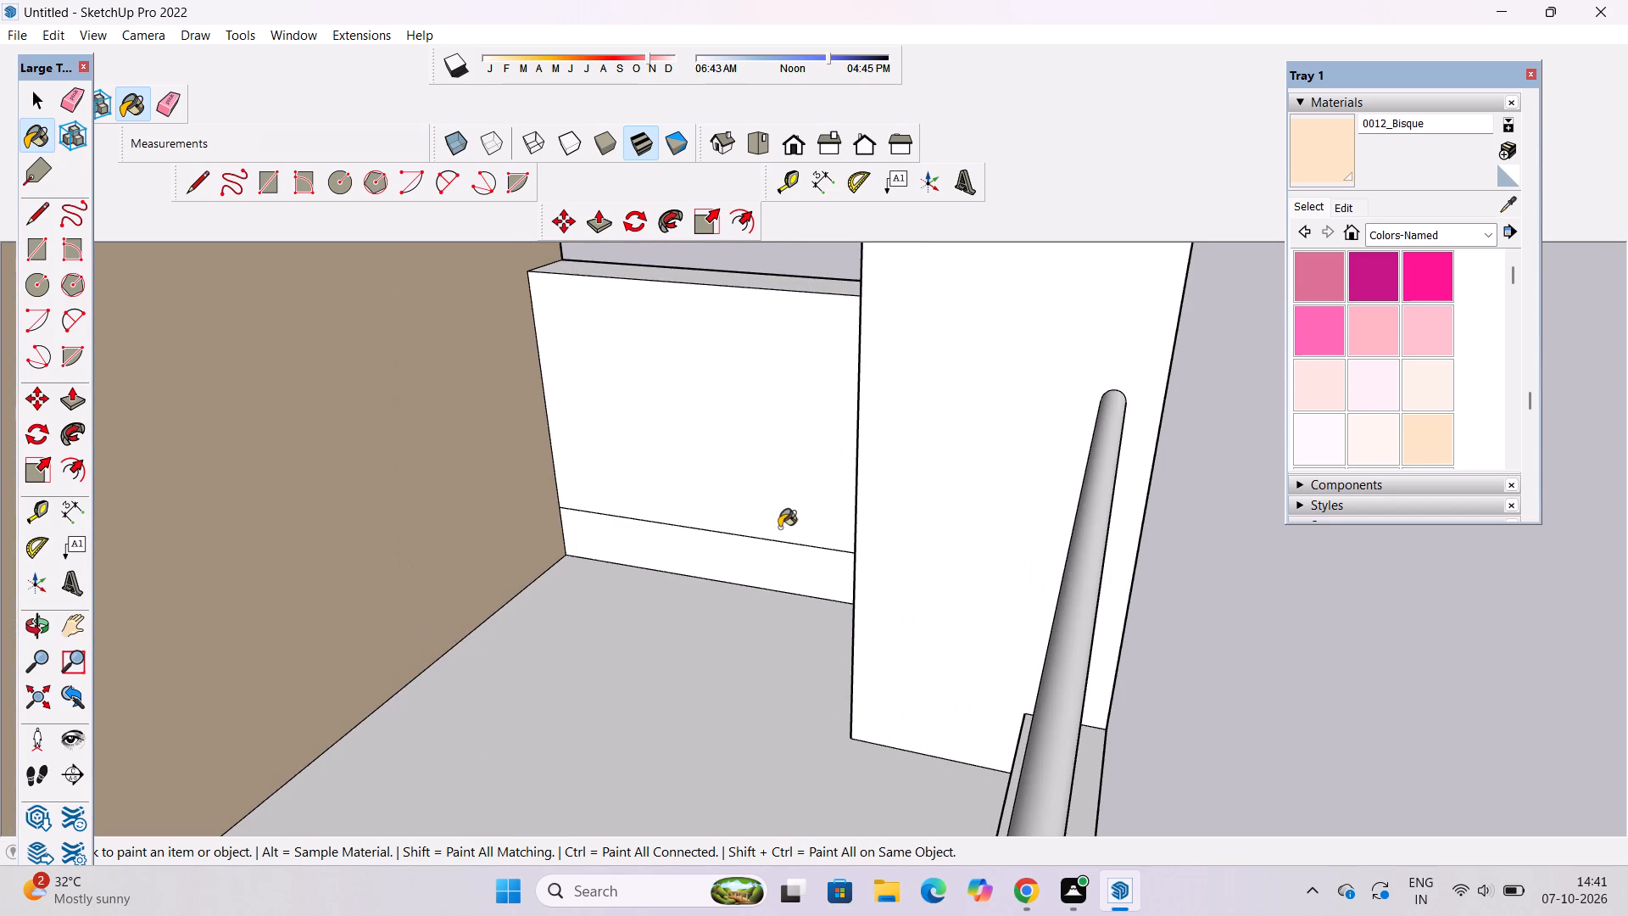
pyautogui.click(779, 528)
pyautogui.click(755, 287)
pyautogui.scroll(-15, 729, 344)
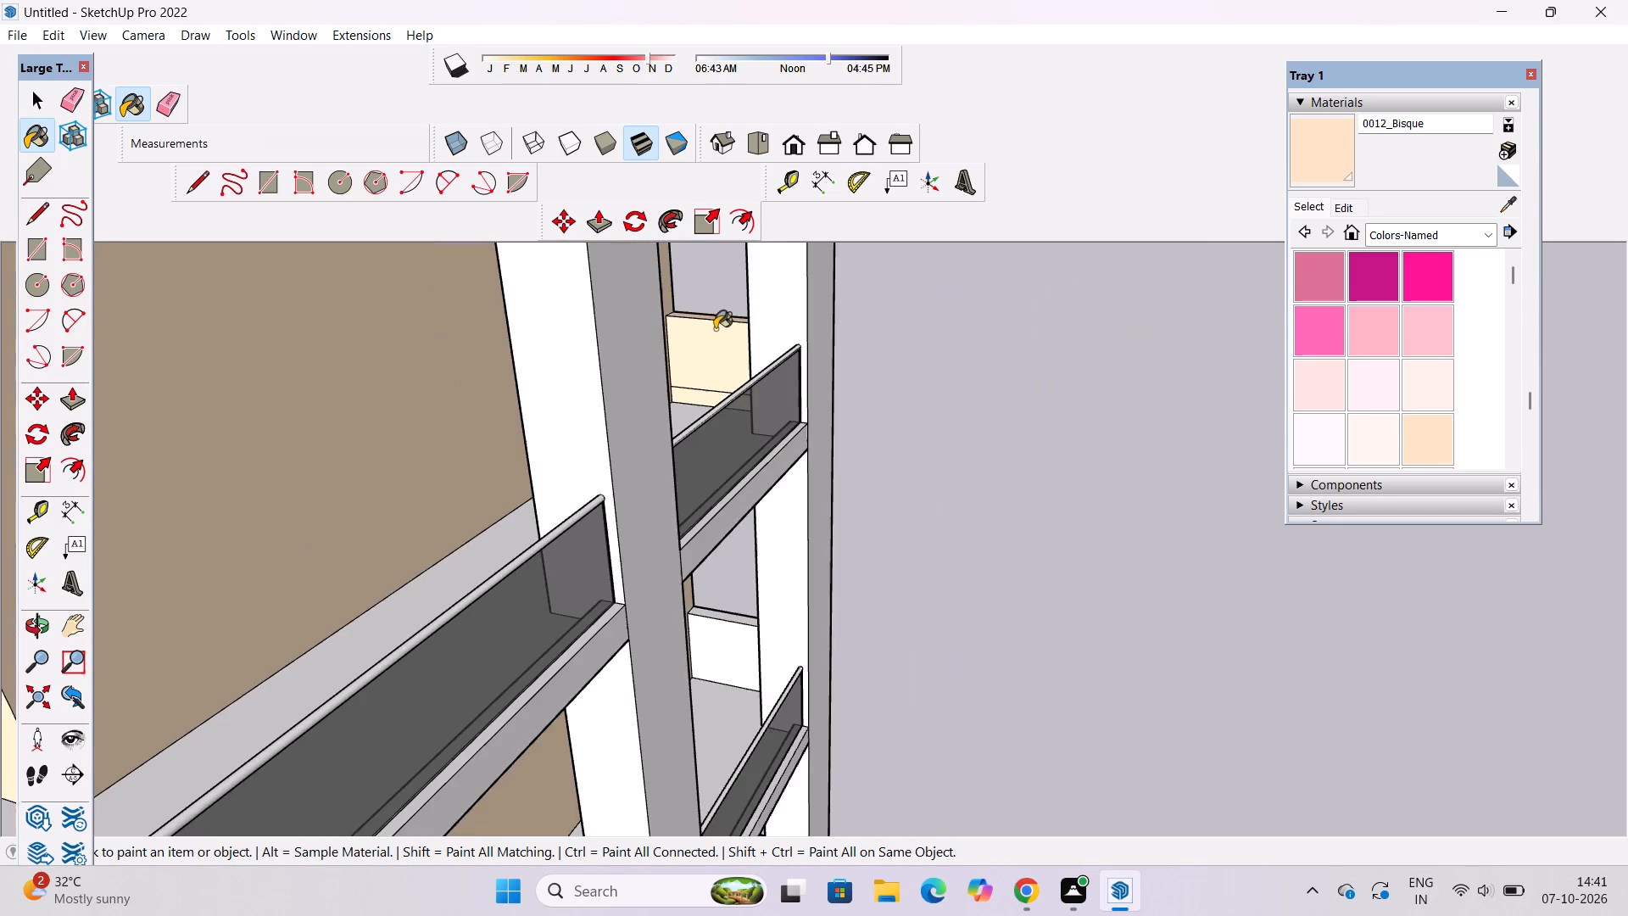
pyautogui.scroll(11, 747, 665)
pyautogui.moveTo(727, 607); pyautogui.dragTo(726, 591)
pyautogui.click(718, 500)
pyautogui.scroll(-6, 721, 451)
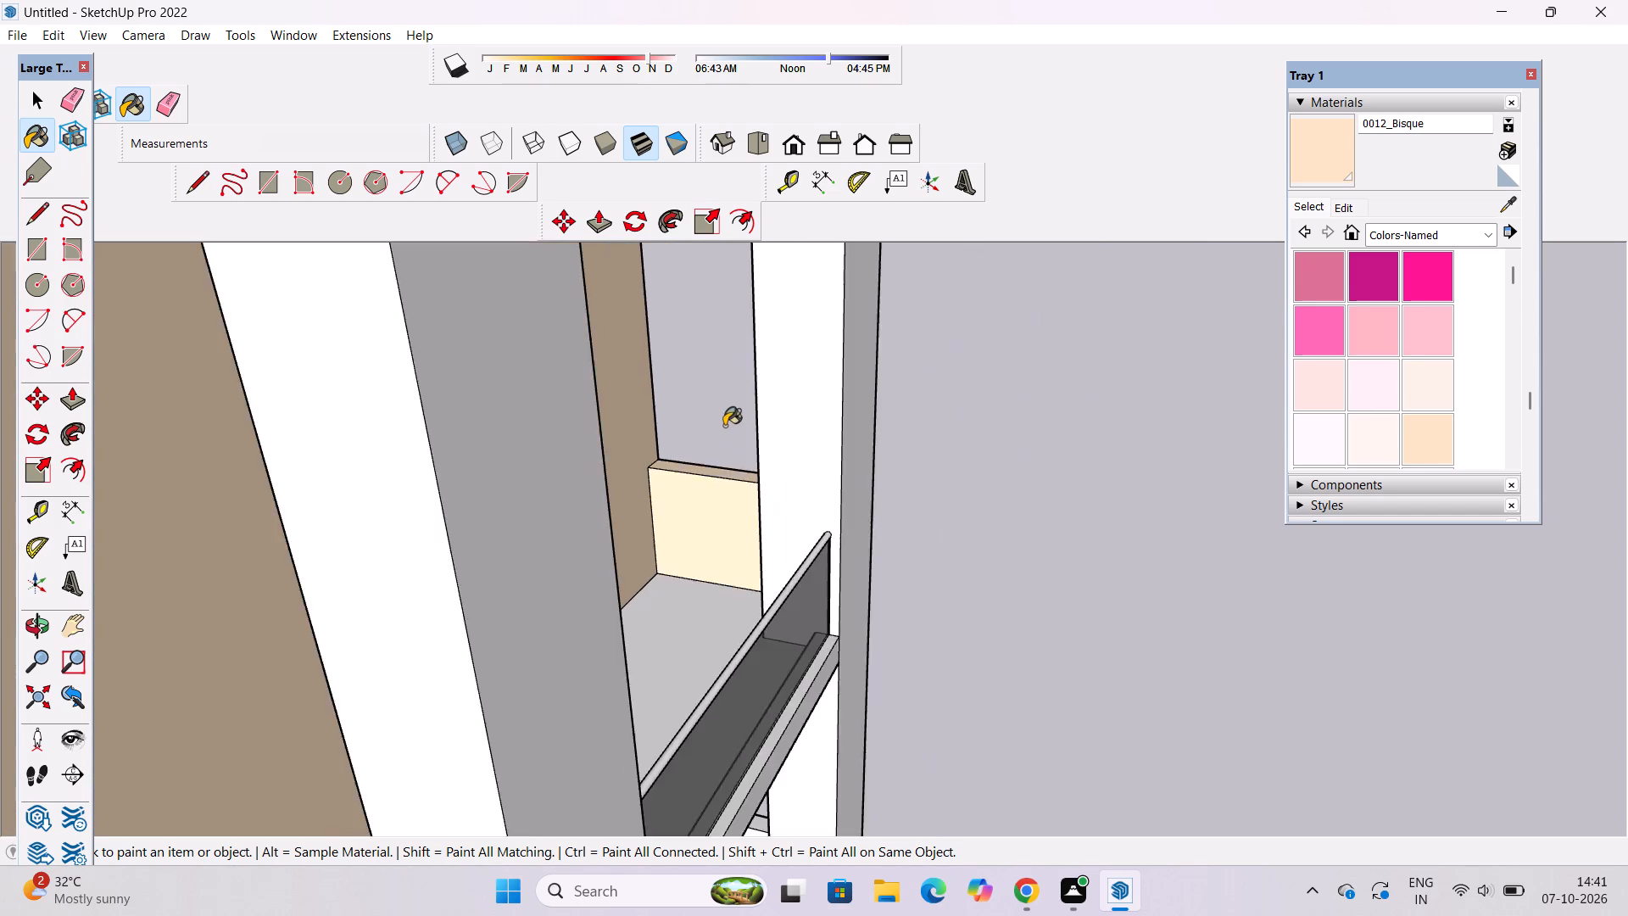
pyautogui.scroll(-5, 724, 426)
pyautogui.scroll(17, 737, 611)
pyautogui.moveTo(722, 579); pyautogui.dragTo(722, 557)
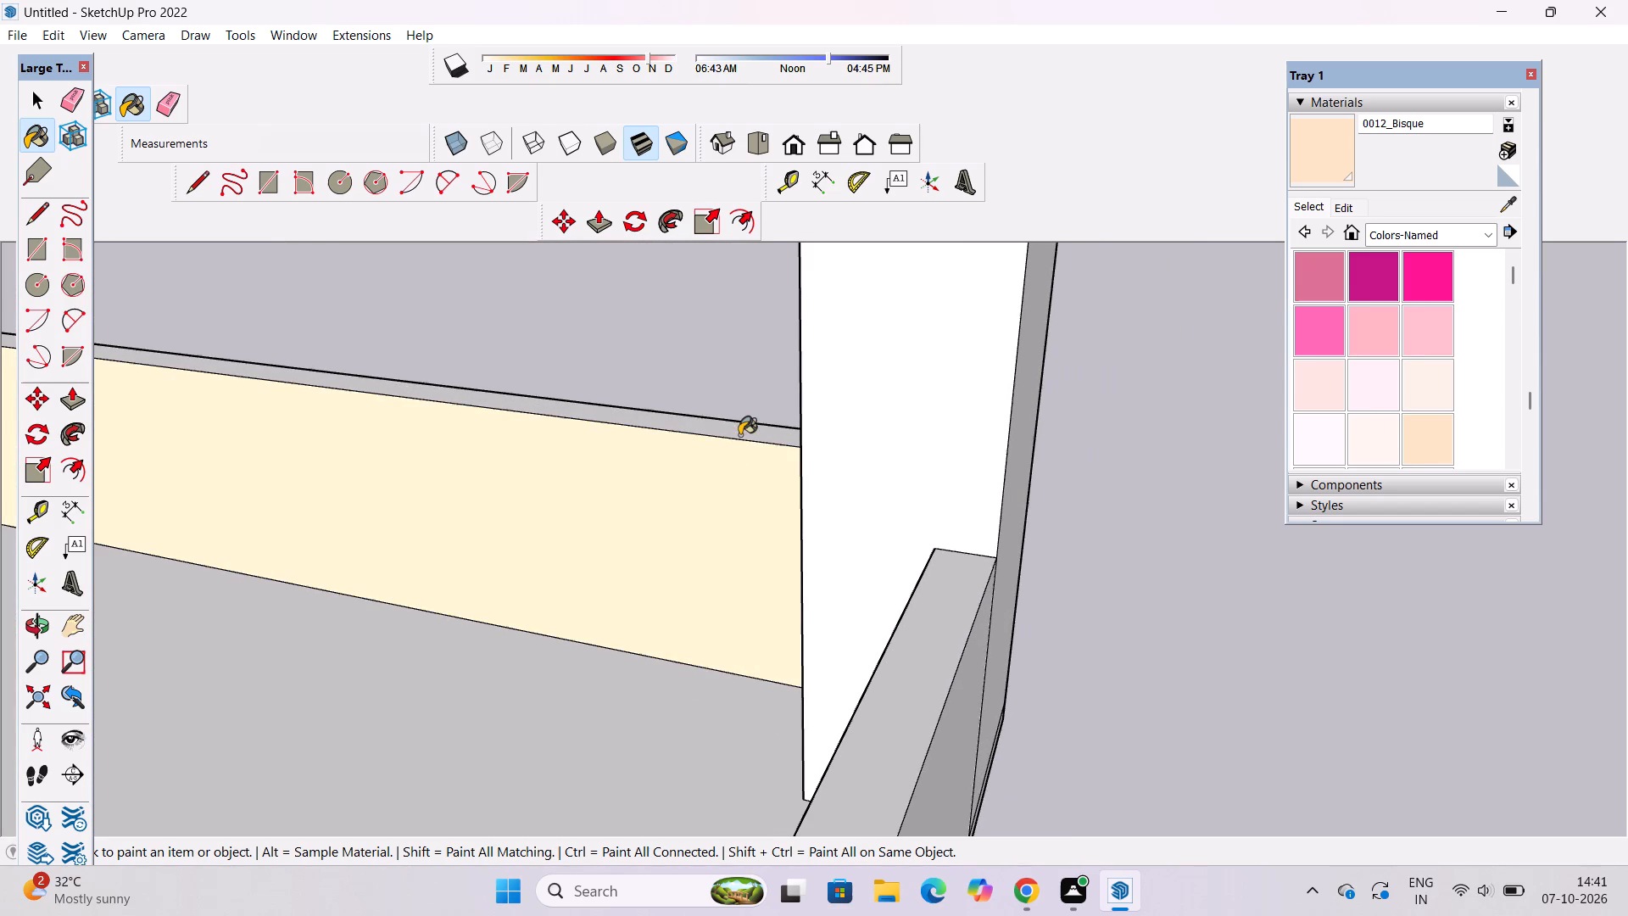
pyautogui.click(739, 435)
pyautogui.scroll(-15, 800, 483)
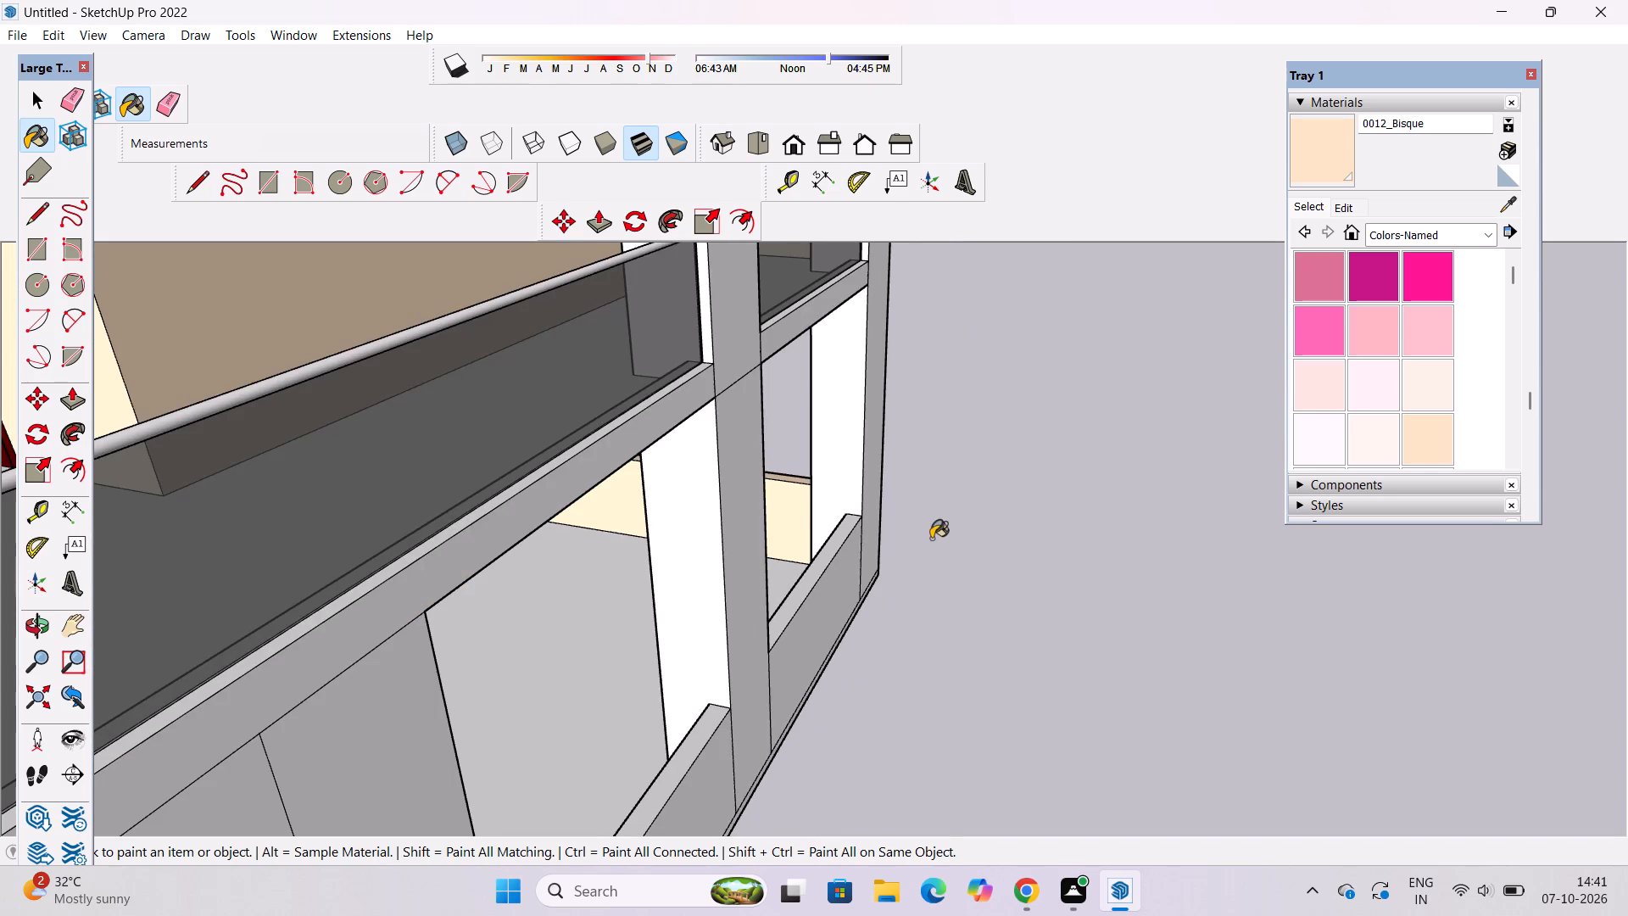
# Examine the lower storeys, balconies and boundary walls from all around the building.
pyautogui.press('o')
pyautogui.scroll(-4, 929, 539)
pyautogui.moveTo(900, 594); pyautogui.dragTo(630, 487)
pyautogui.moveTo(1057, 586); pyautogui.dragTo(978, 586)
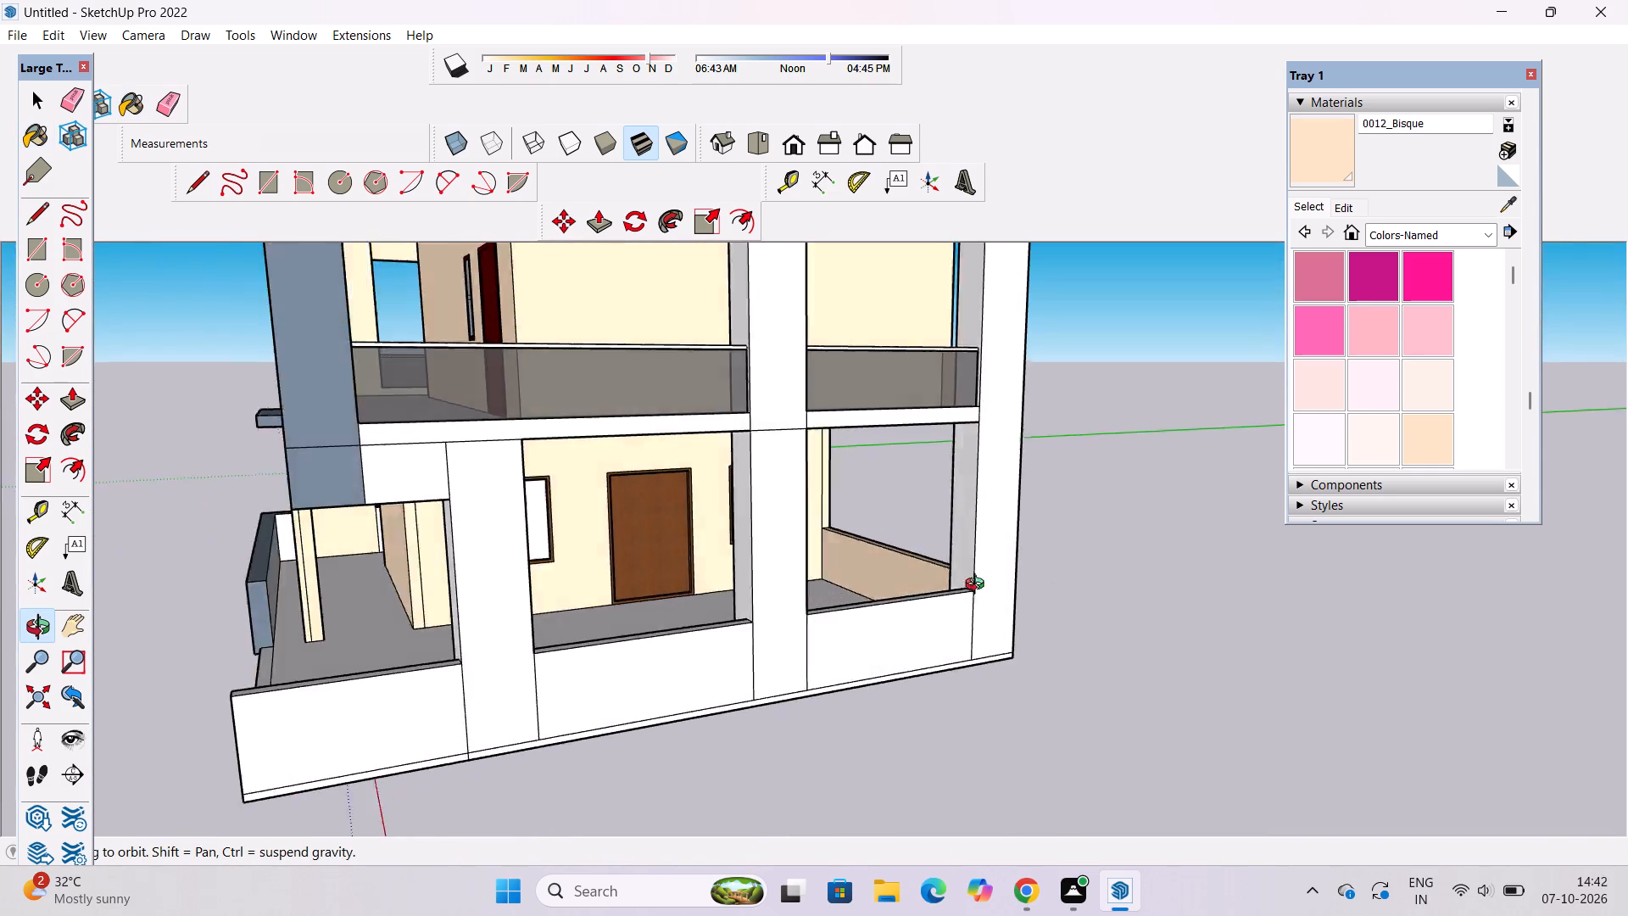
pyautogui.moveTo(978, 586); pyautogui.dragTo(902, 665)
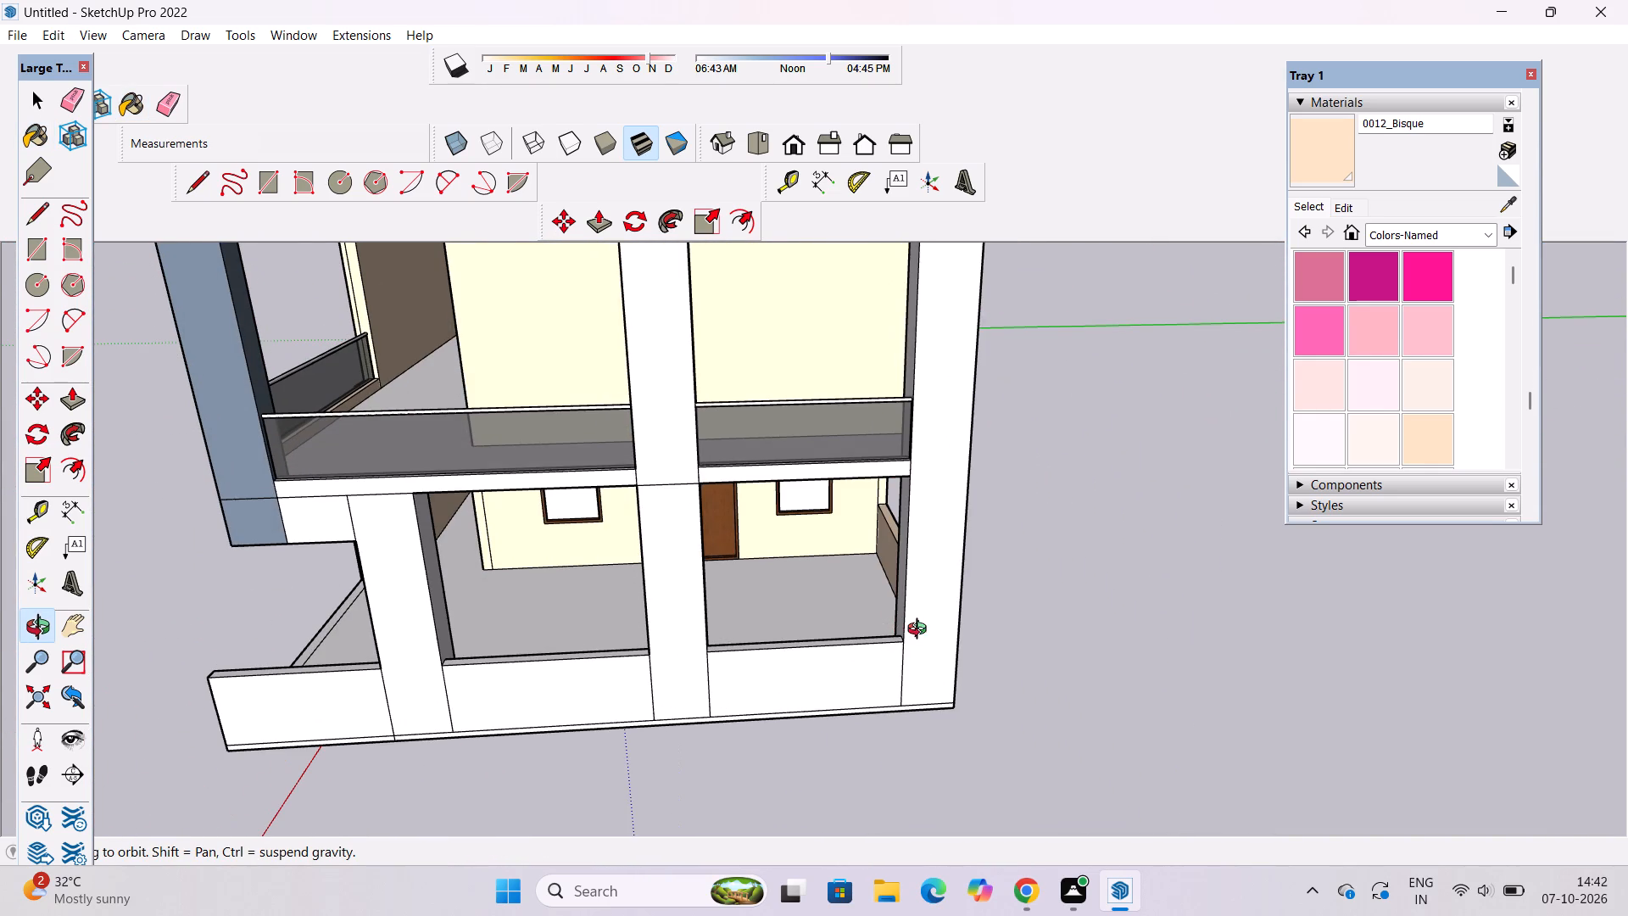
pyautogui.scroll(-2, 925, 633)
pyautogui.scroll(3, 925, 642)
pyautogui.keyDown('shift'); pyautogui.moveTo(924, 620); pyautogui.dragTo(923, 681); pyautogui.keyUp('shift')
pyautogui.moveTo(923, 686); pyautogui.dragTo(667, 694)
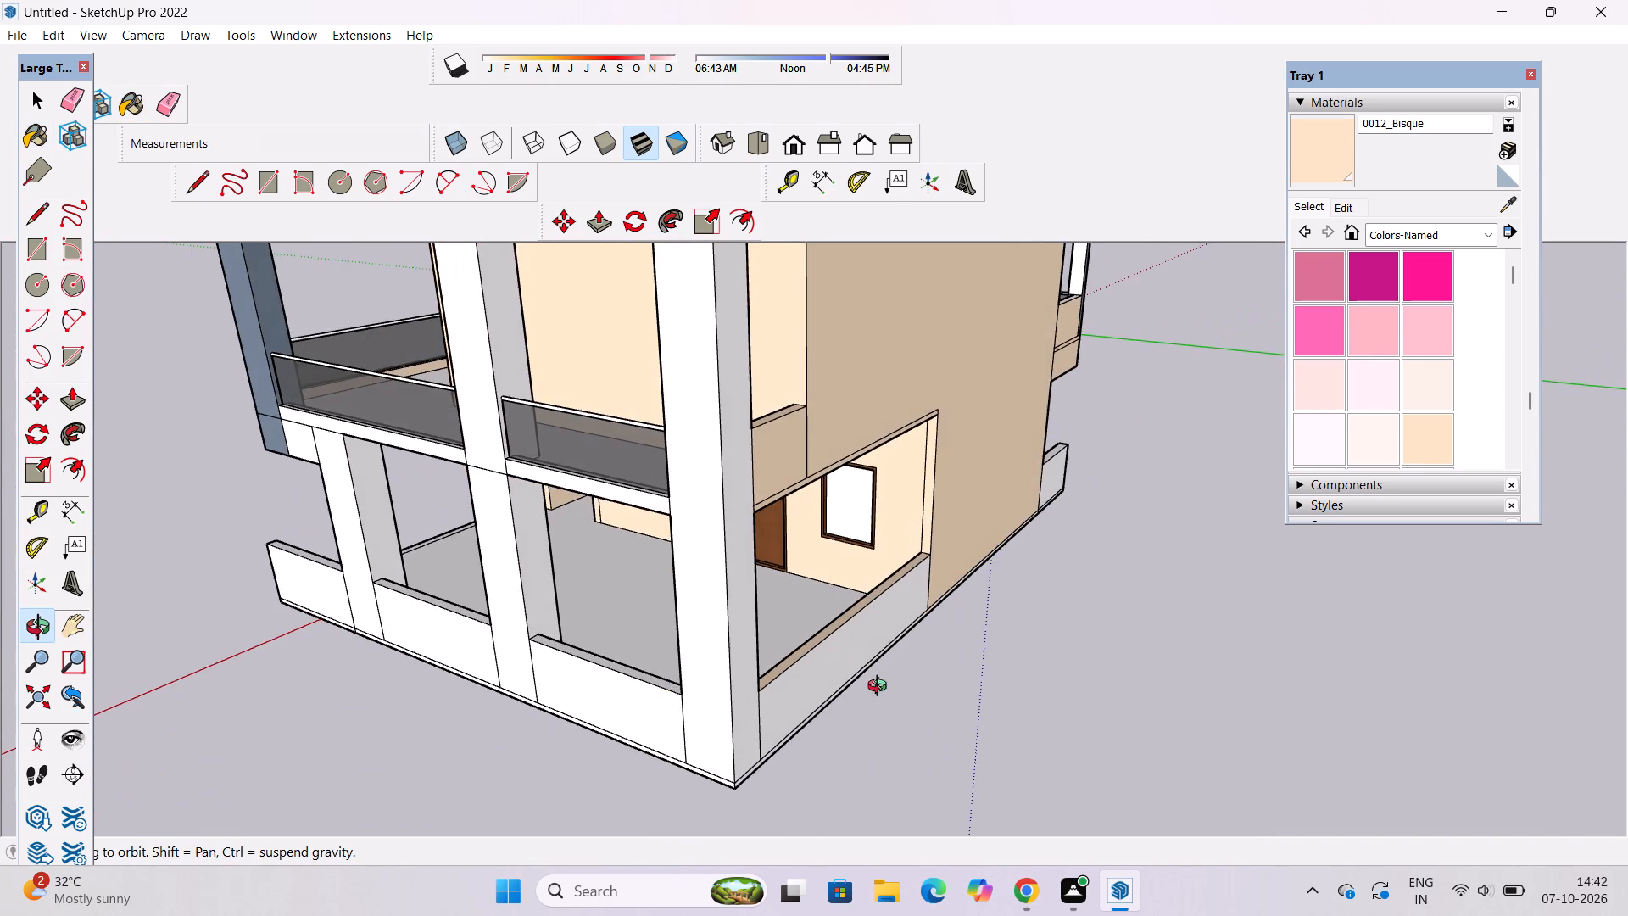
pyautogui.moveTo(899, 673); pyautogui.dragTo(1403, 652)
pyautogui.scroll(-5, 1295, 616)
pyautogui.moveTo(912, 731); pyautogui.dragTo(1168, 686)
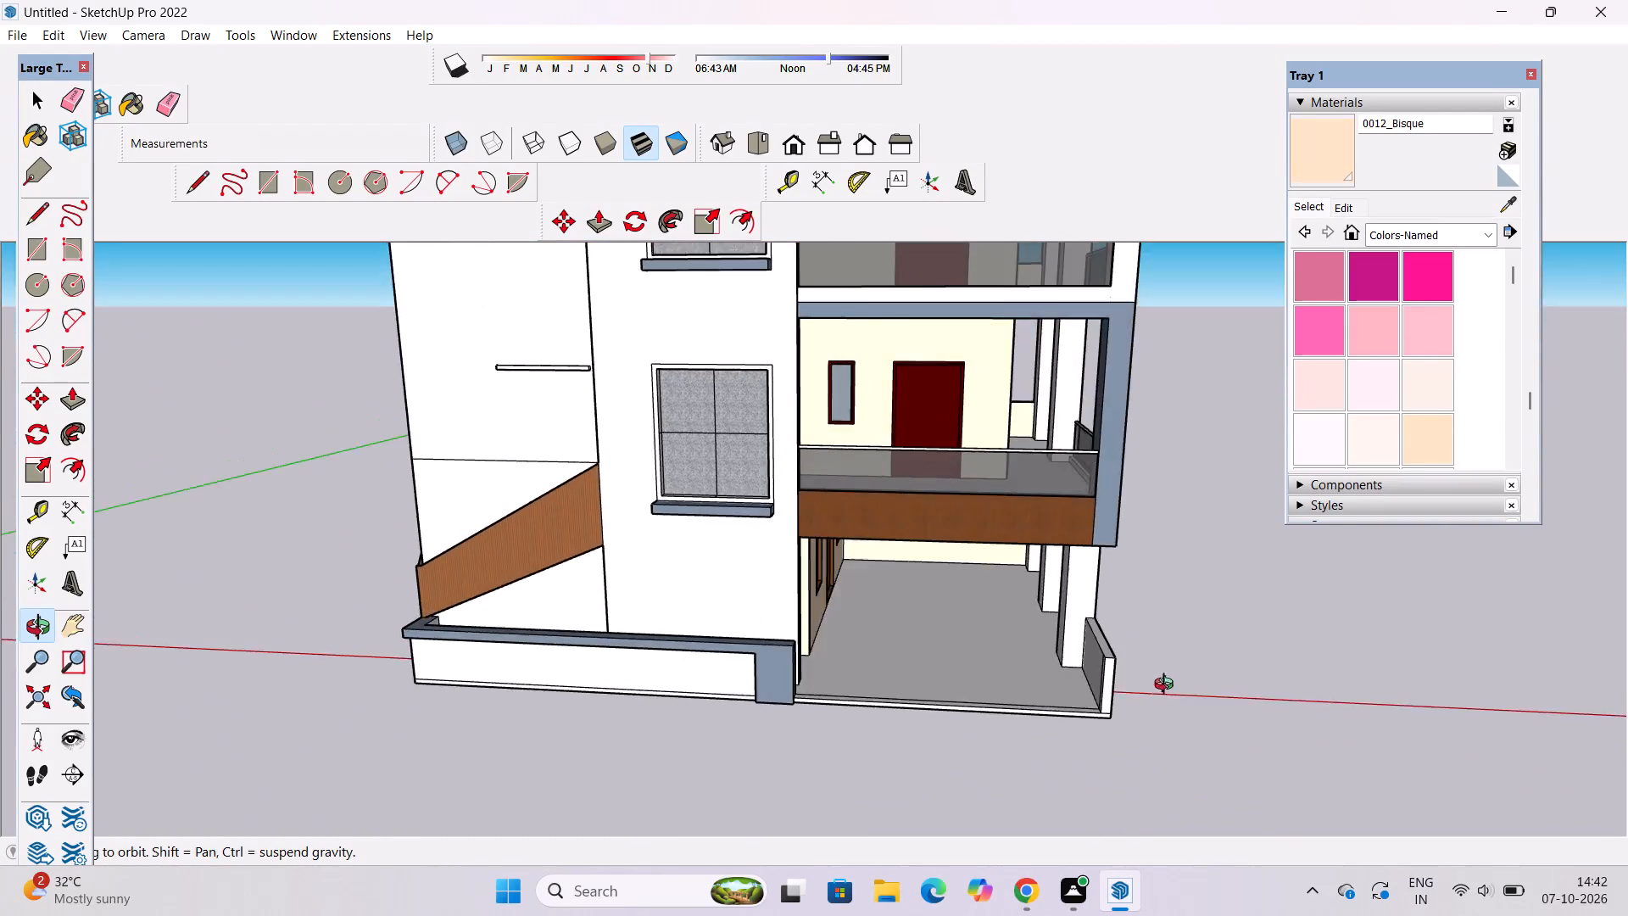
pyautogui.moveTo(1168, 686); pyautogui.dragTo(1168, 647)
pyautogui.scroll(3, 871, 645)
pyautogui.moveTo(715, 666); pyautogui.dragTo(1113, 681)
pyautogui.moveTo(788, 678); pyautogui.dragTo(1163, 742)
pyautogui.scroll(-2, 1030, 640)
pyautogui.keyDown('shift'); pyautogui.moveTo(1023, 658); pyautogui.dragTo(1018, 633); pyautogui.keyUp('shift')
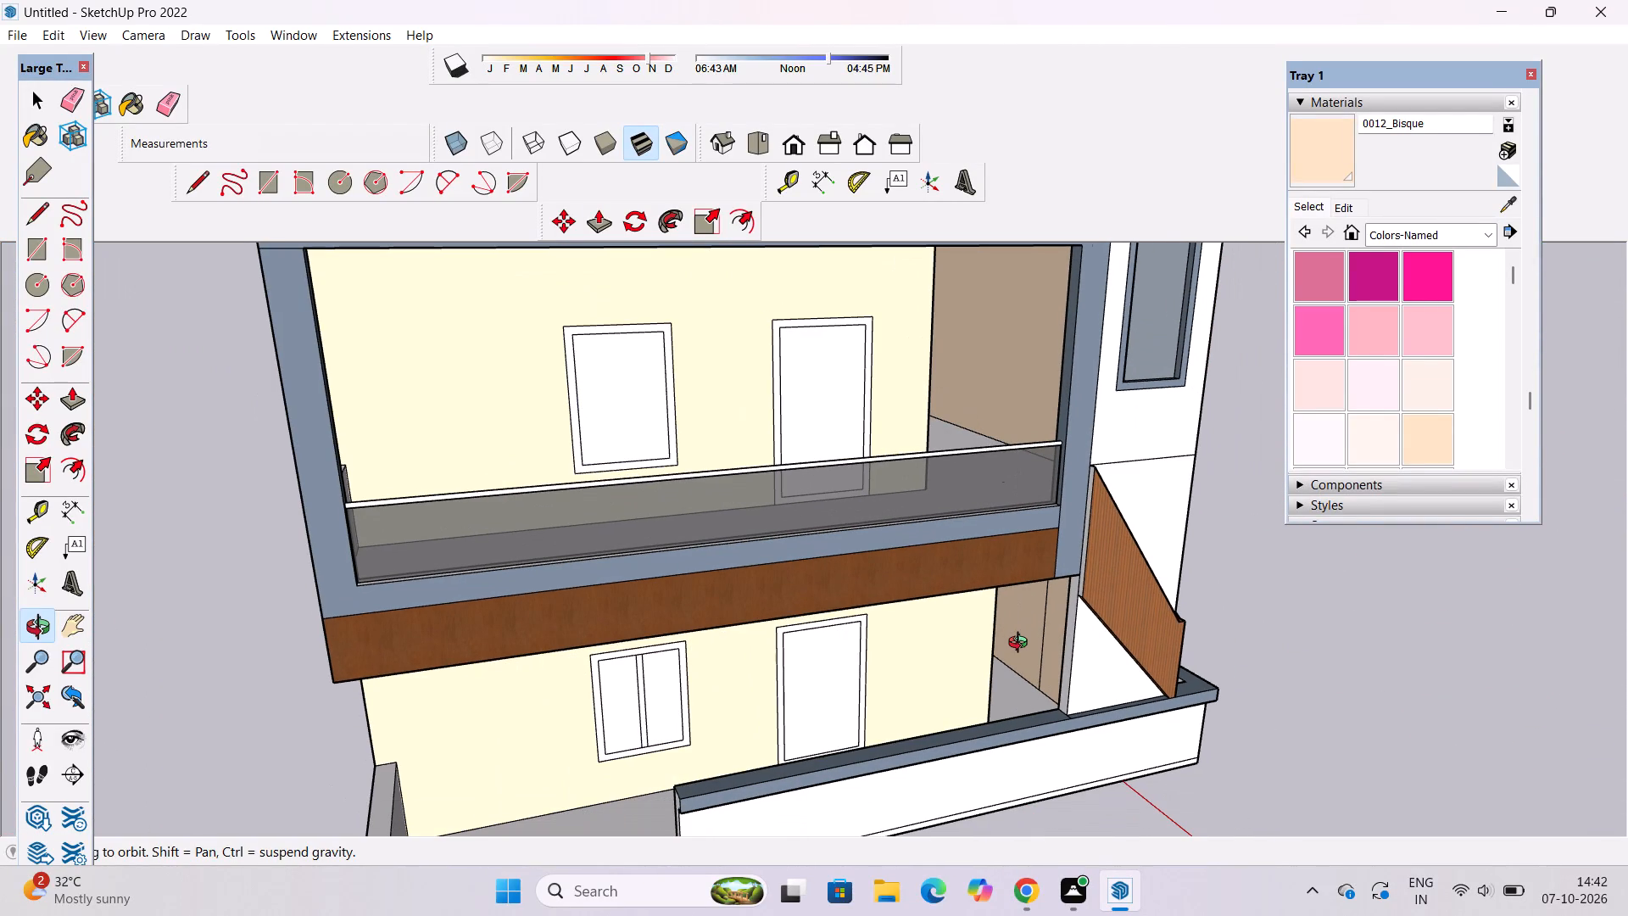
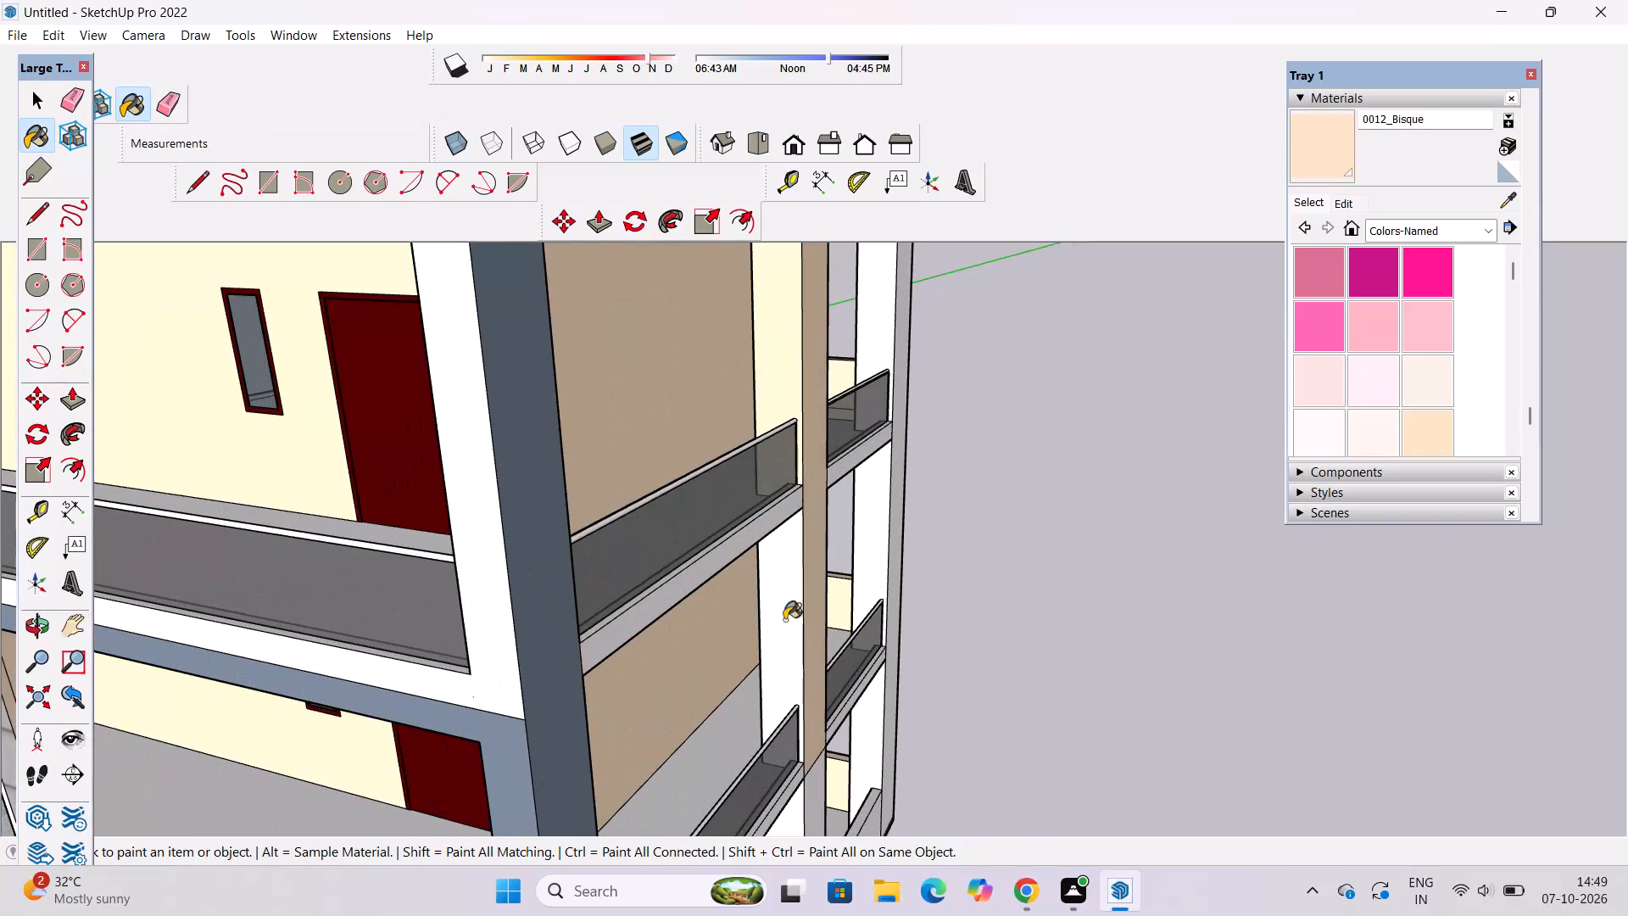
# Paint the remaining white faces of the middle balcony column with 0012_Bisque down to the ground floor.
pyautogui.click(789, 609)
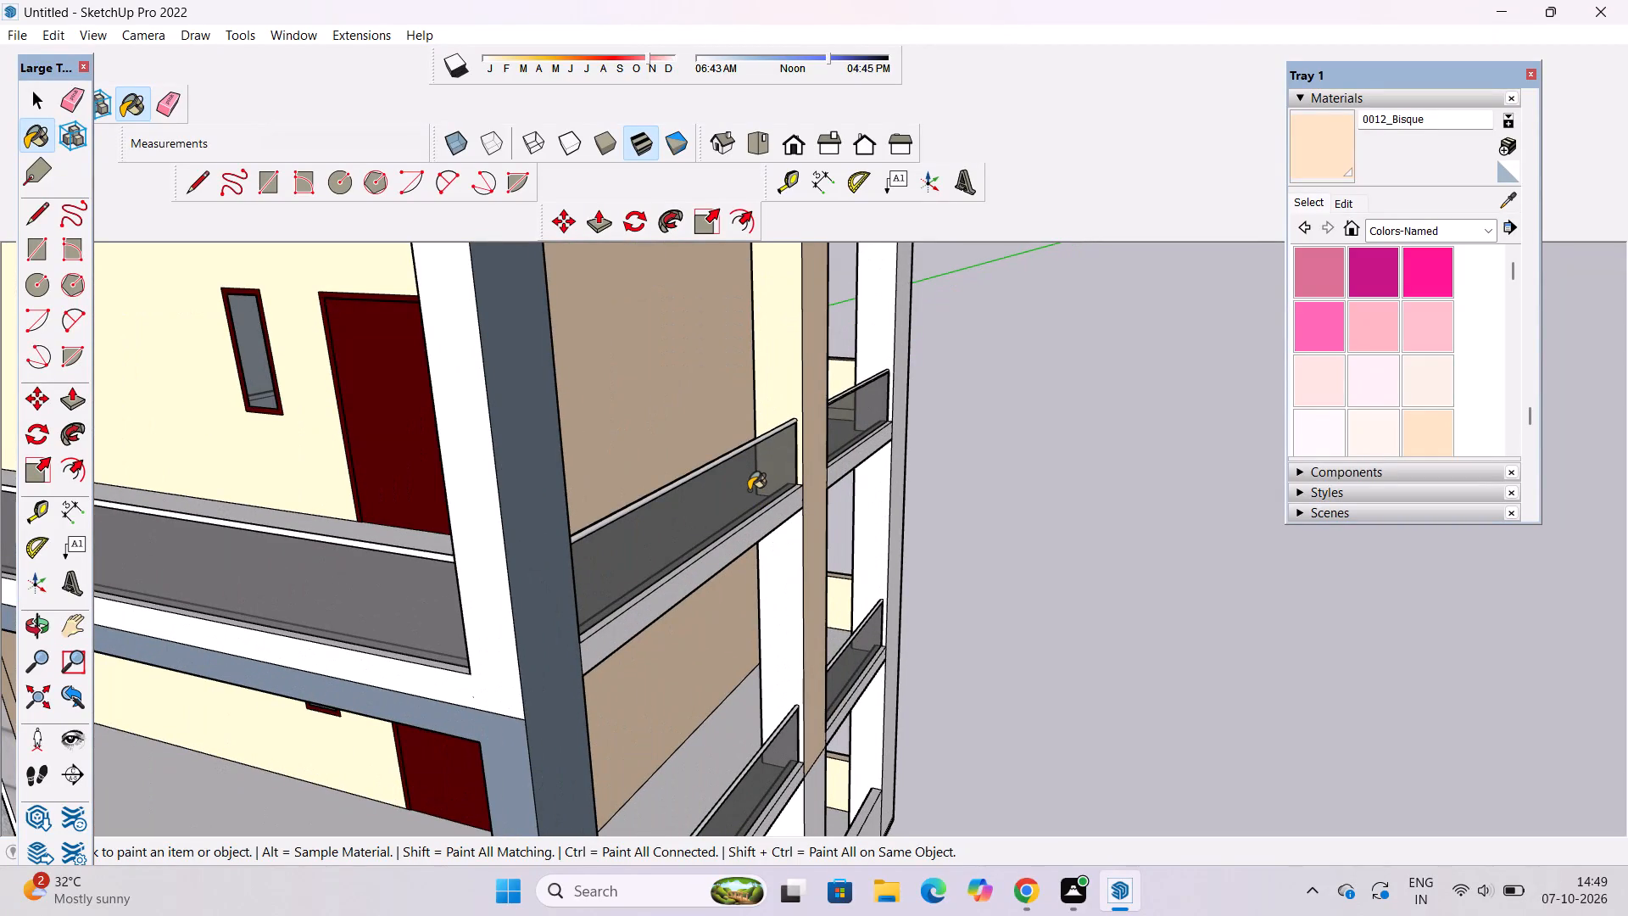
pyautogui.scroll(-7, 768, 553)
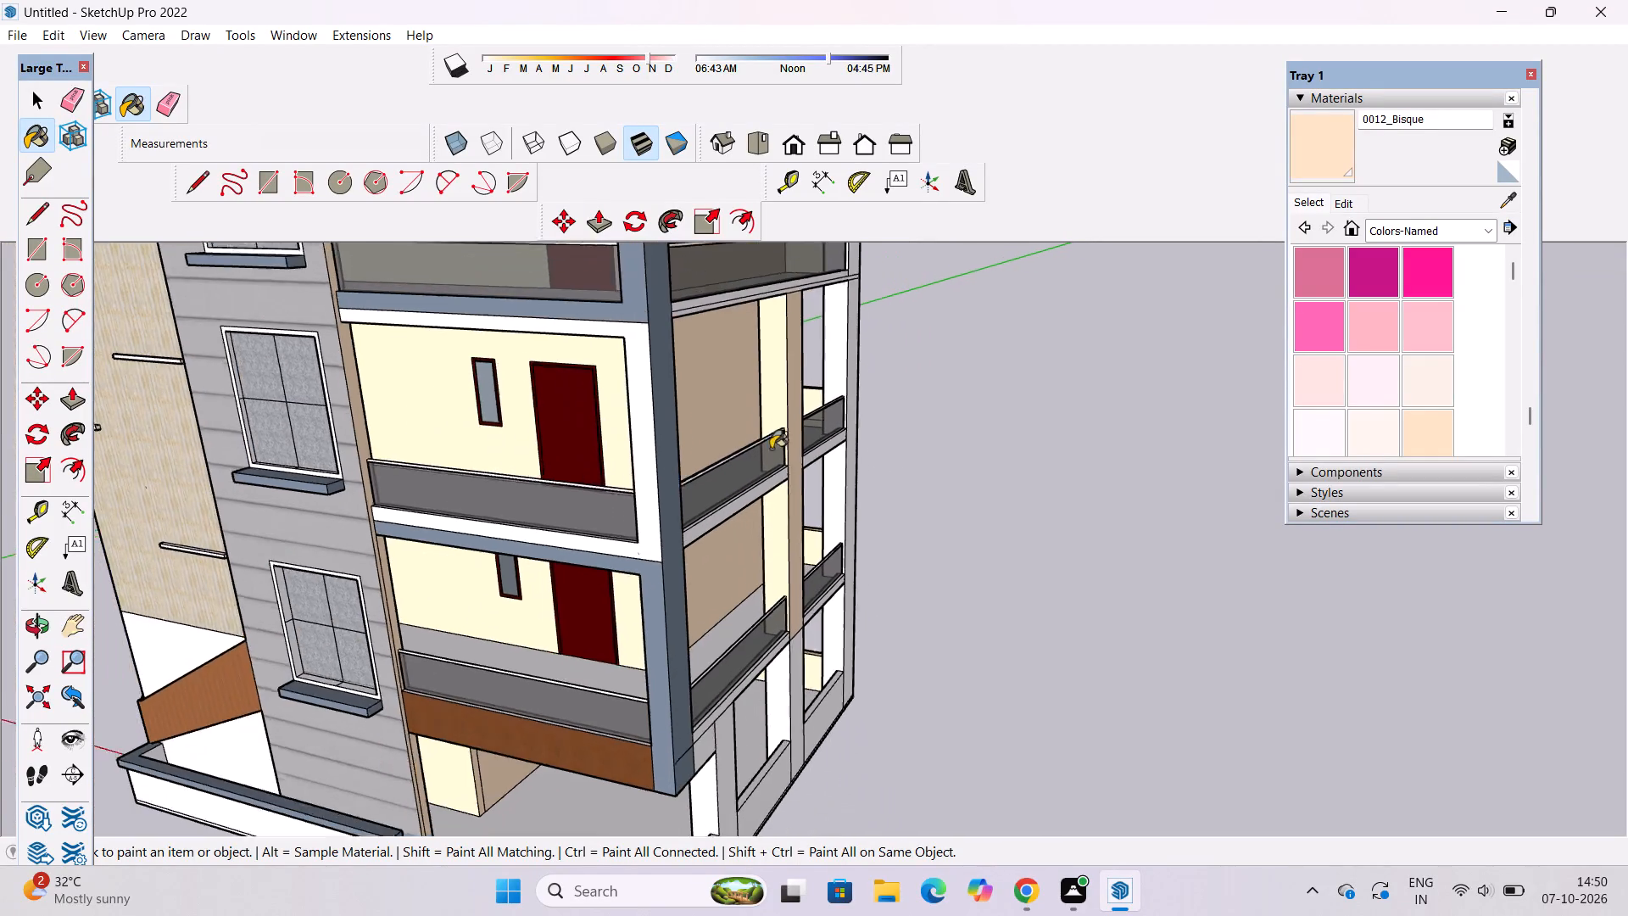
pyautogui.scroll(-1, 771, 449)
pyautogui.scroll(9, 802, 676)
pyautogui.click(773, 608)
pyautogui.click(733, 574)
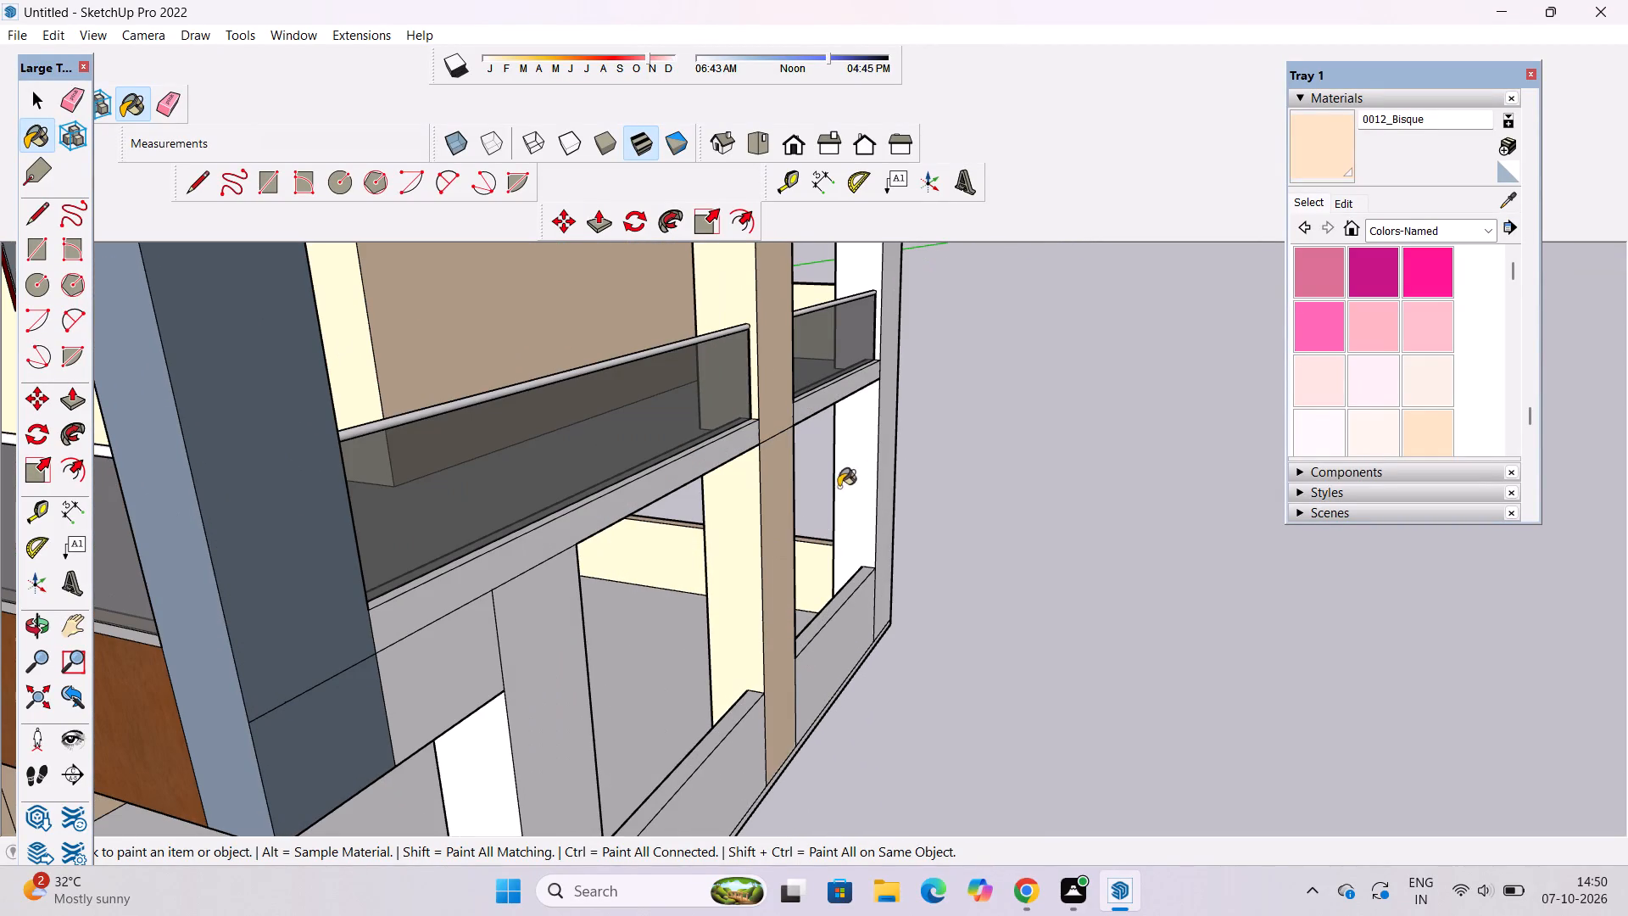
# Paint the inner and outer faces of the end column beside the side balconies with 0012_Bisque on every floor.
pyautogui.click(861, 467)
pyautogui.click(883, 454)
pyautogui.scroll(-6, 873, 670)
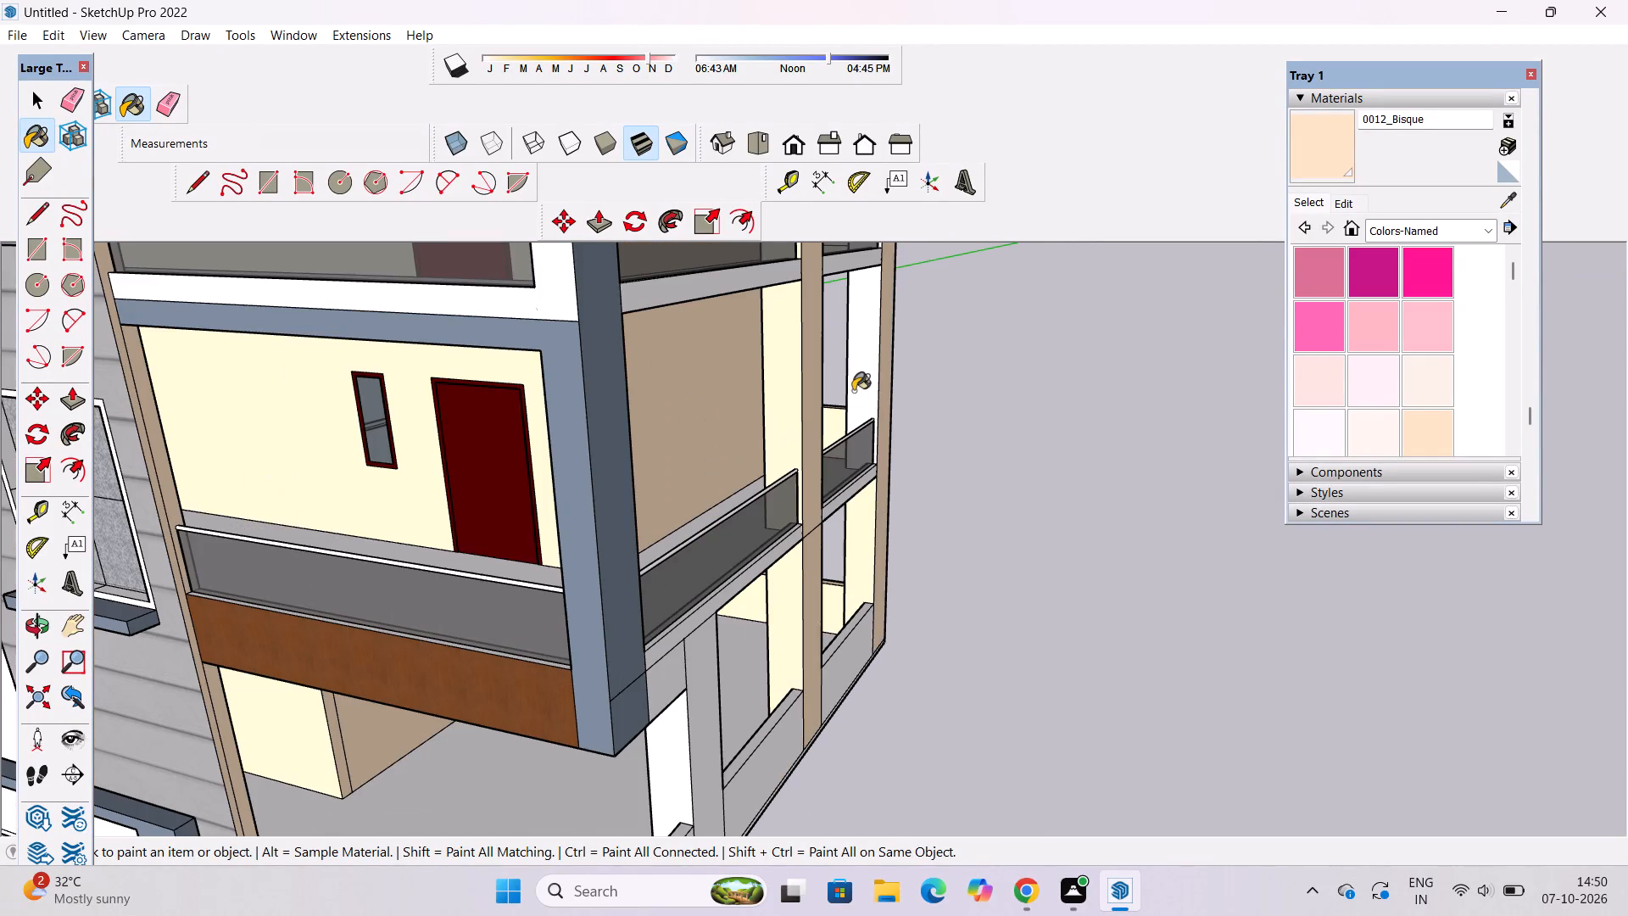
pyautogui.click(855, 381)
pyautogui.scroll(-5, 718, 762)
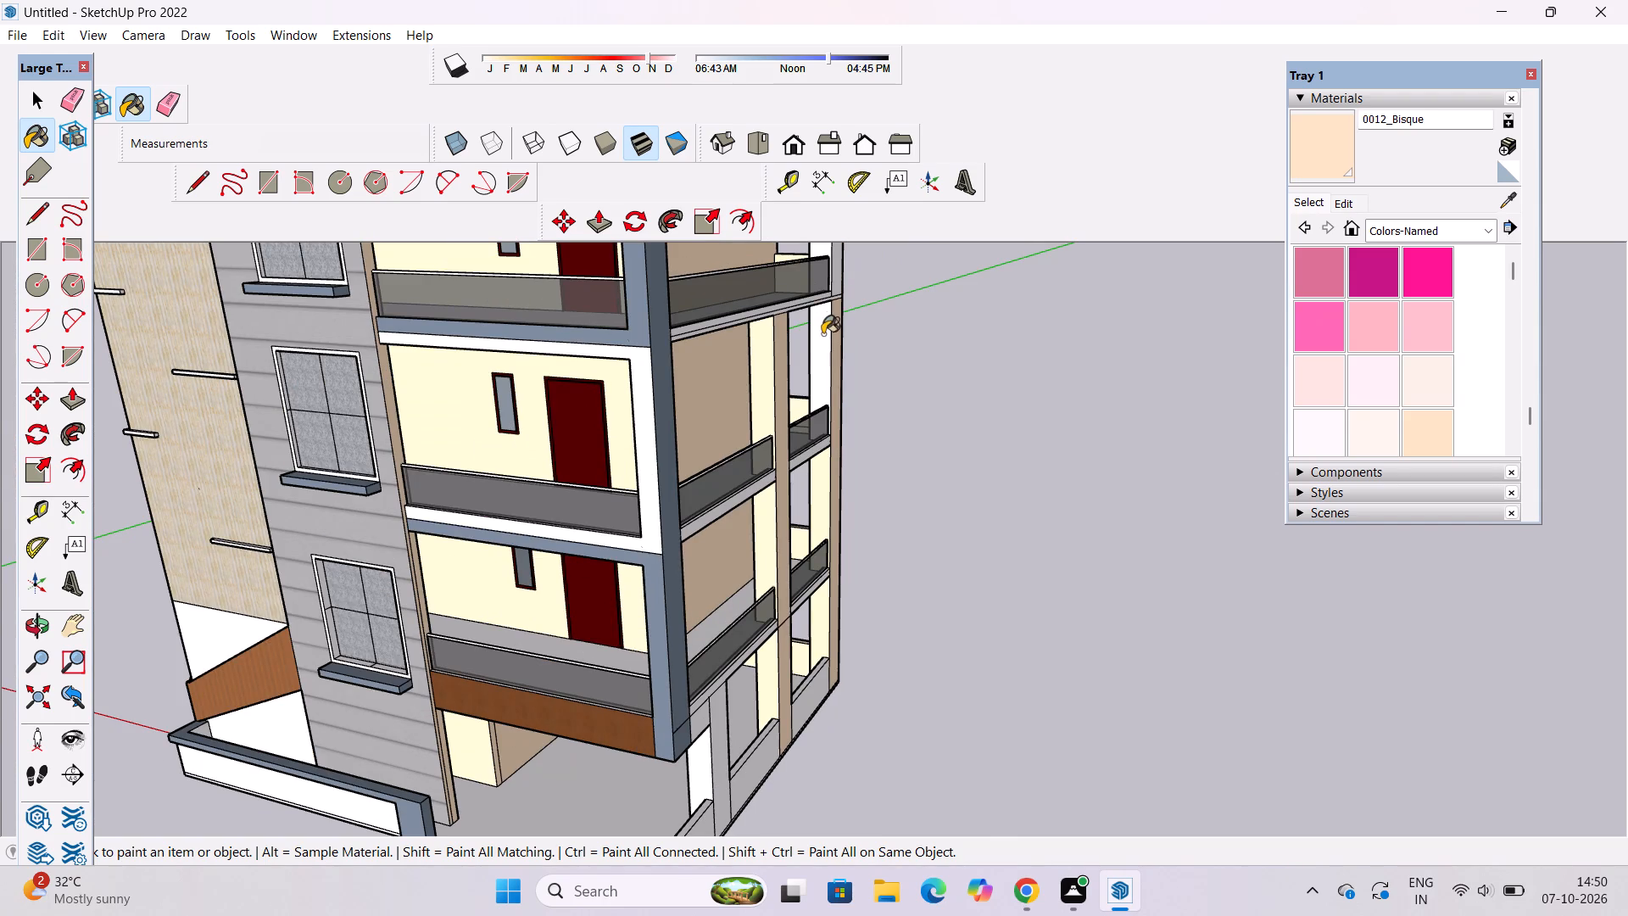
pyautogui.click(822, 335)
pyautogui.scroll(-5, 800, 589)
pyautogui.scroll(8, 837, 326)
pyautogui.click(815, 337)
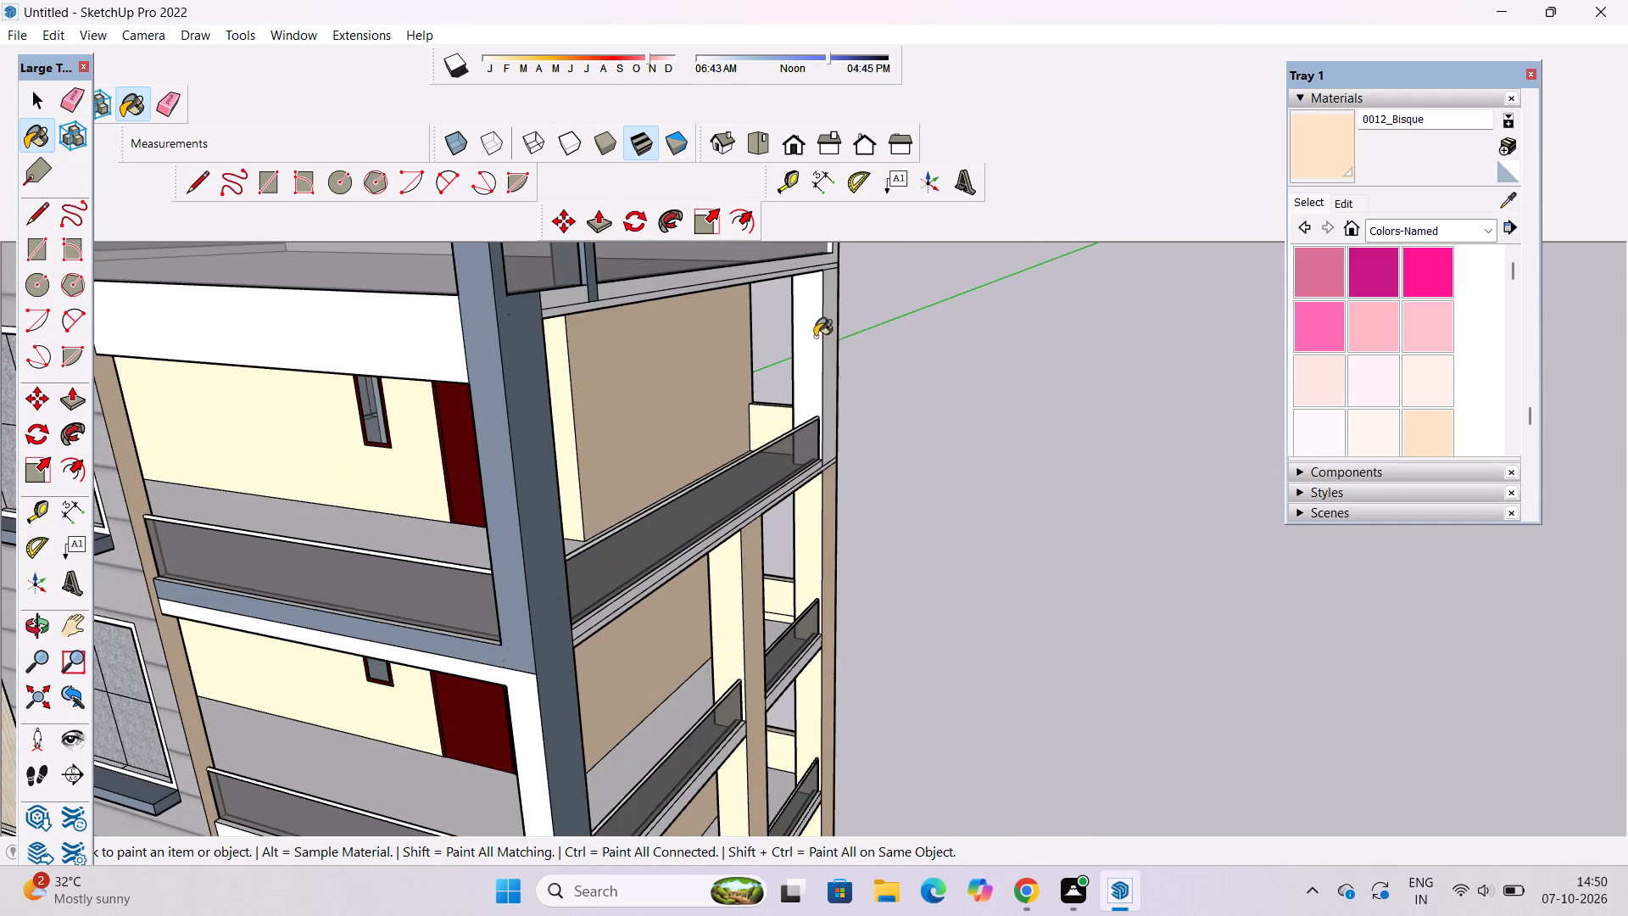
pyautogui.click(831, 301)
# Split the slab edge with a short line at the end column's corner and paint the strip crossing the column with 0012_Bisque.
pyautogui.scroll(10, 837, 464)
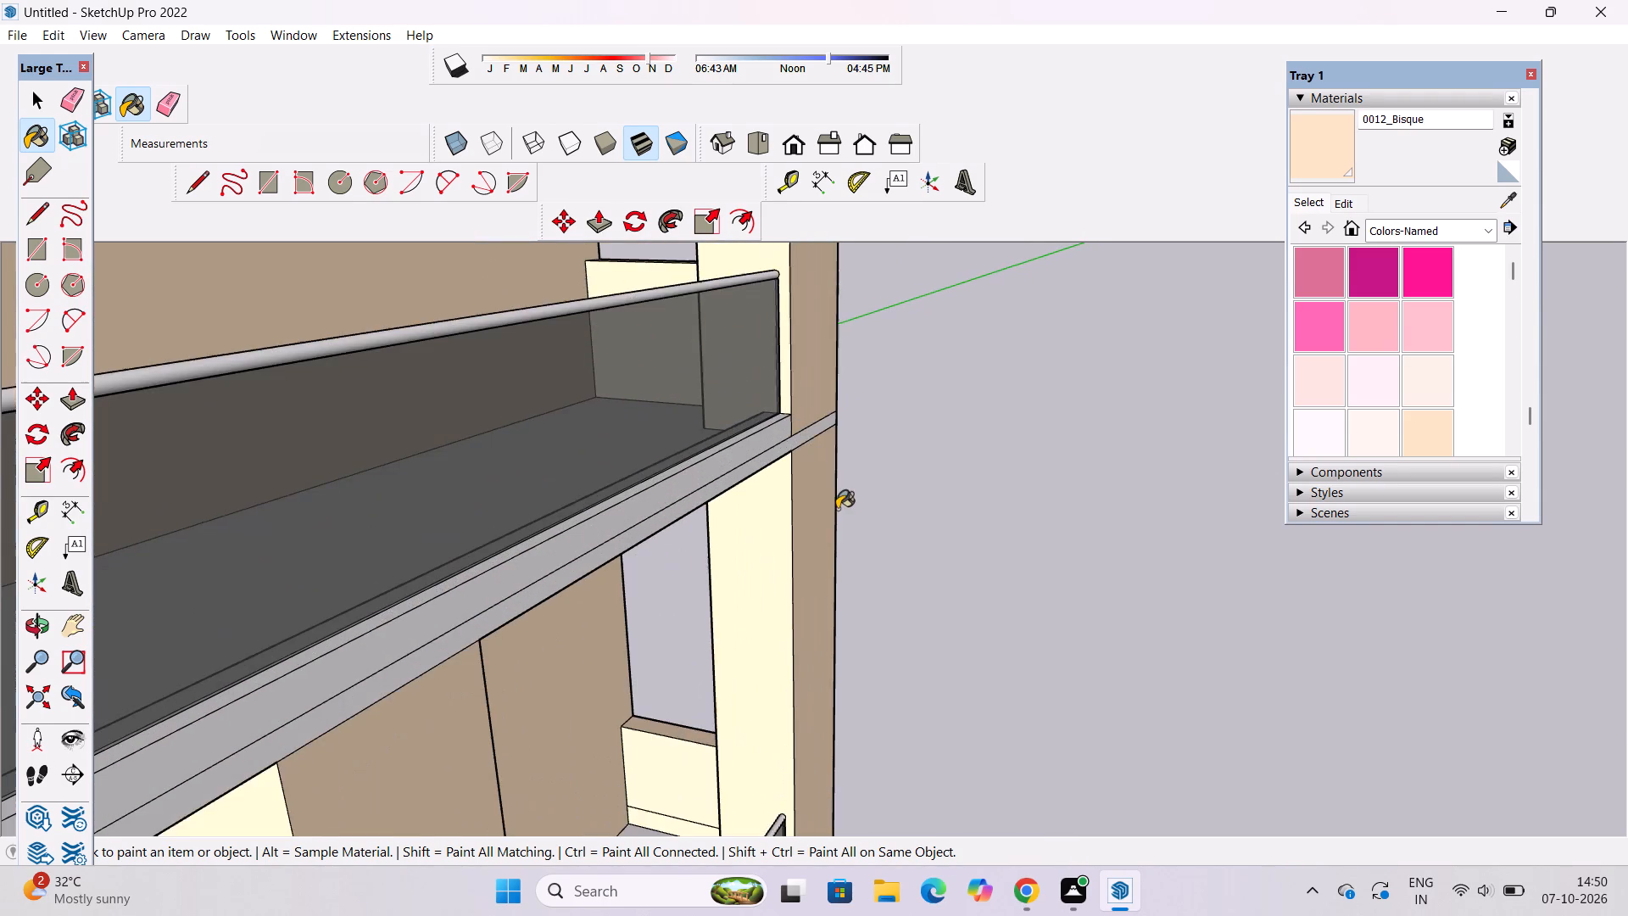
pyautogui.scroll(5, 808, 448)
pyautogui.press('l')
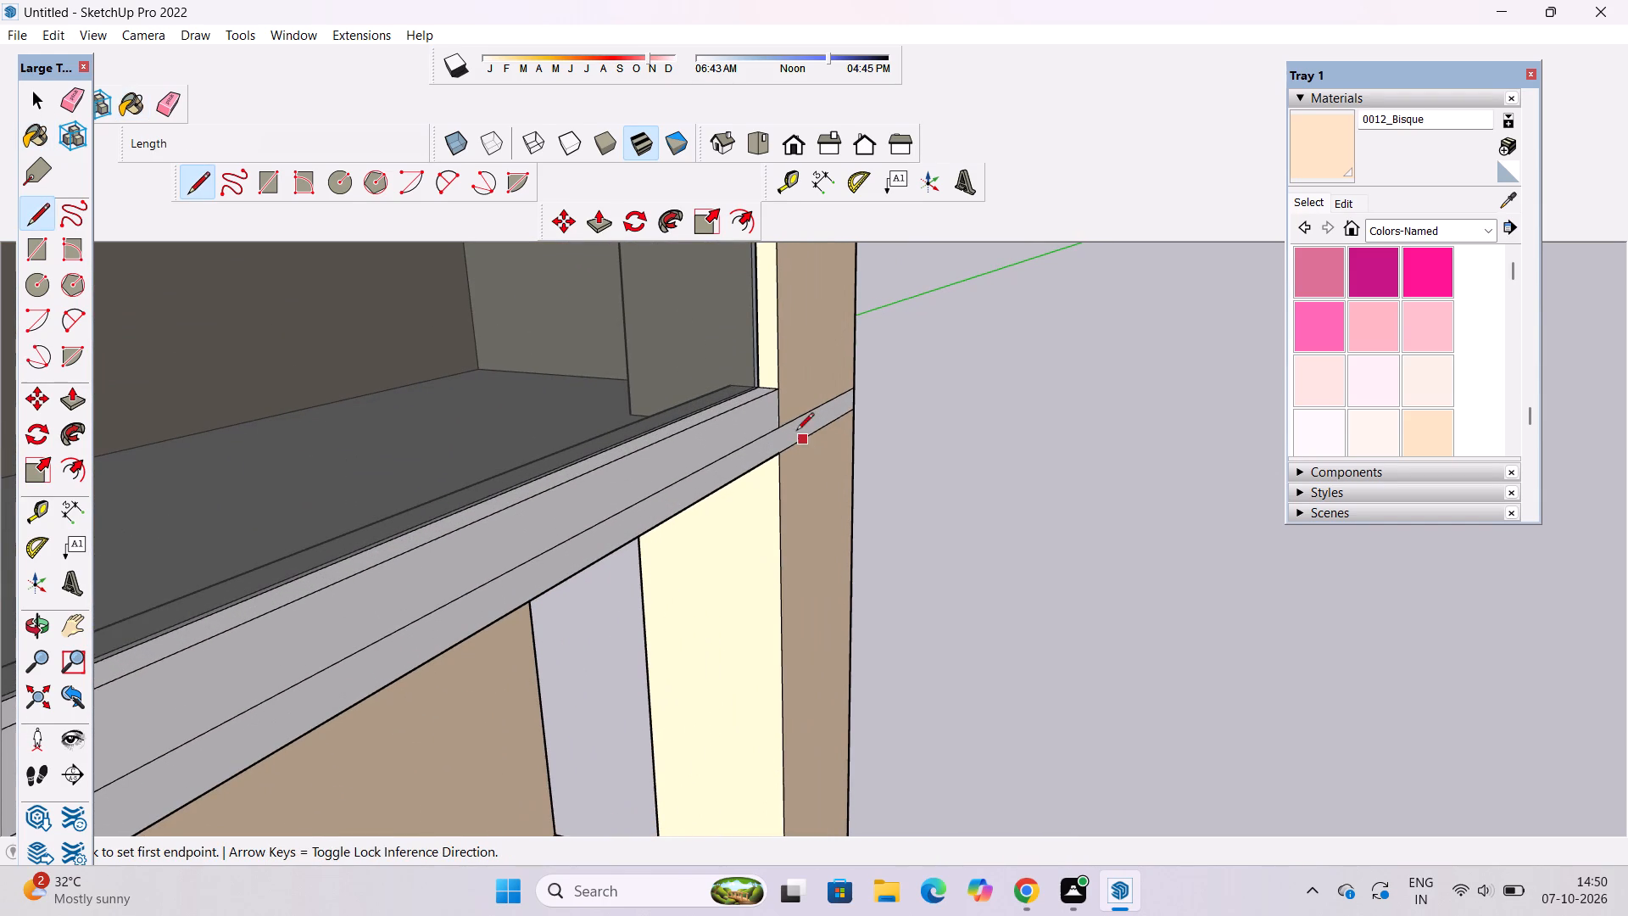
pyautogui.click(782, 433)
pyautogui.click(781, 447)
pyautogui.click(781, 452)
pyautogui.press('space')
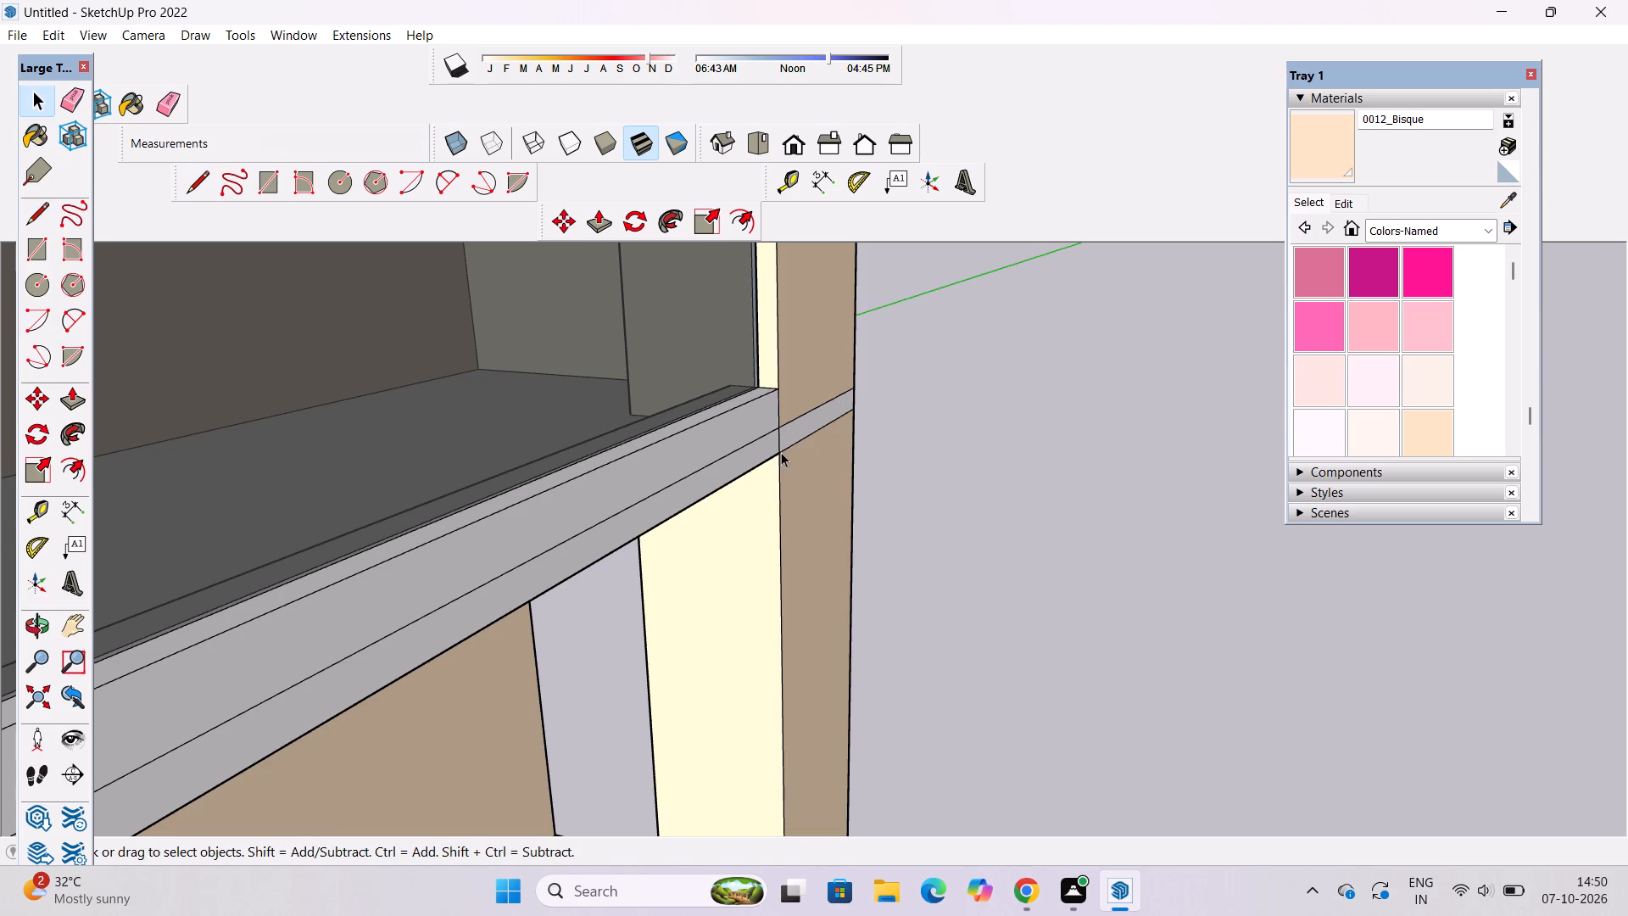
pyautogui.click(1325, 155)
pyautogui.scroll(3, 827, 413)
pyautogui.click(822, 415)
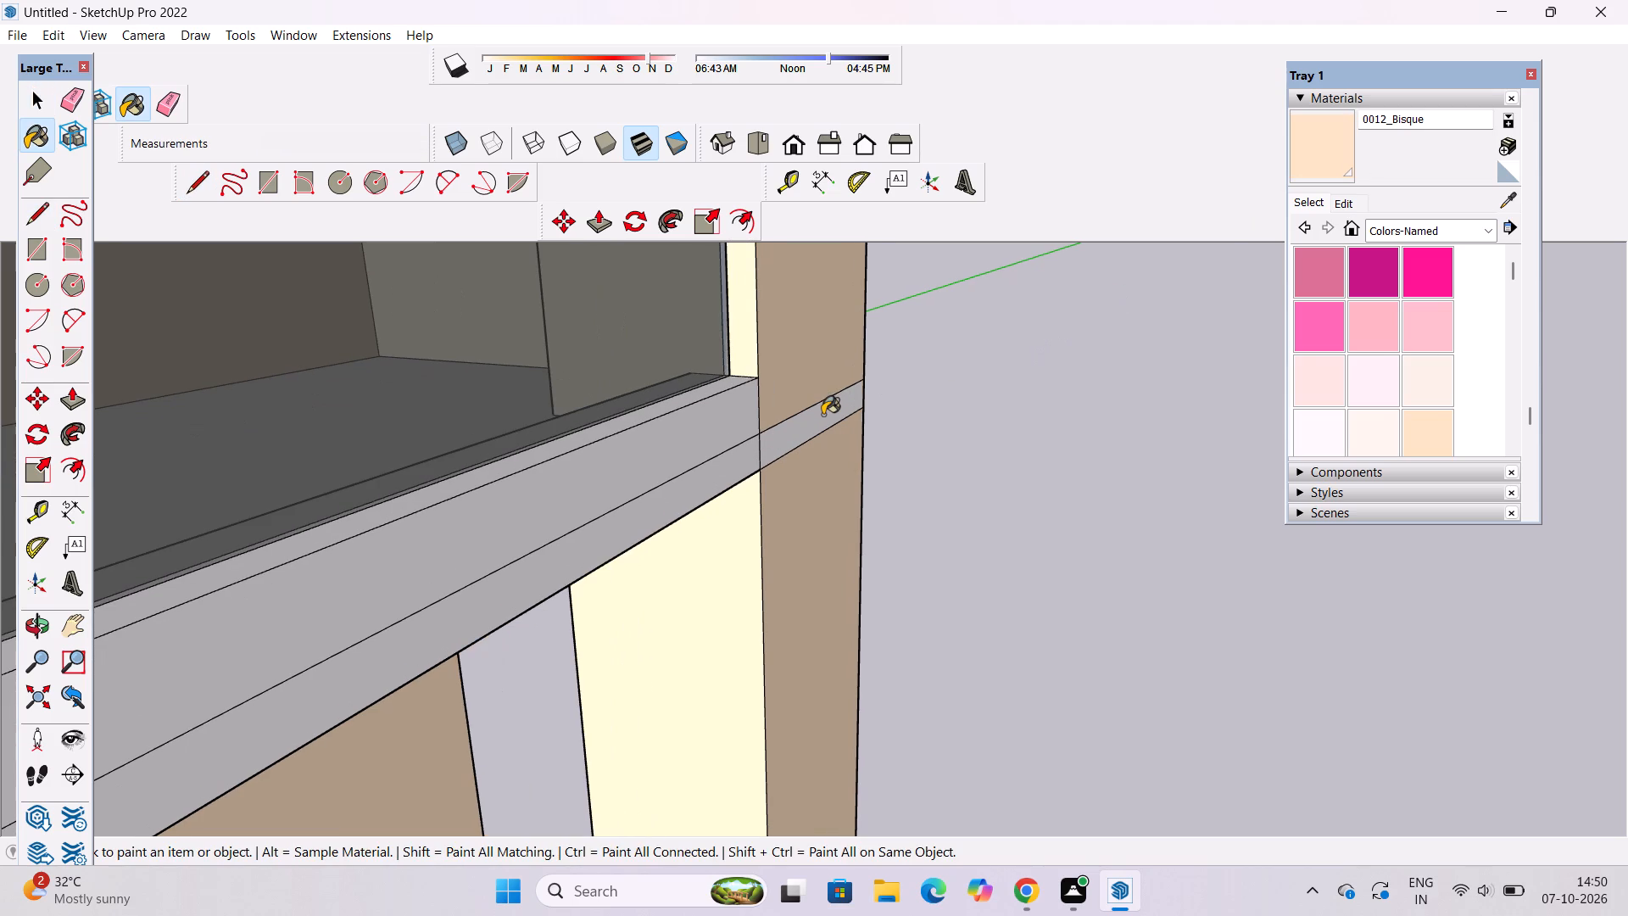
# Paint the white corner column faces beside the large blank wall and the ground-floor parapet below the opening with 0012_Bisque.
pyautogui.press('o')
pyautogui.scroll(-4, 822, 415)
pyautogui.moveTo(1071, 503); pyautogui.dragTo(274, 502)
pyautogui.scroll(-10, 471, 431)
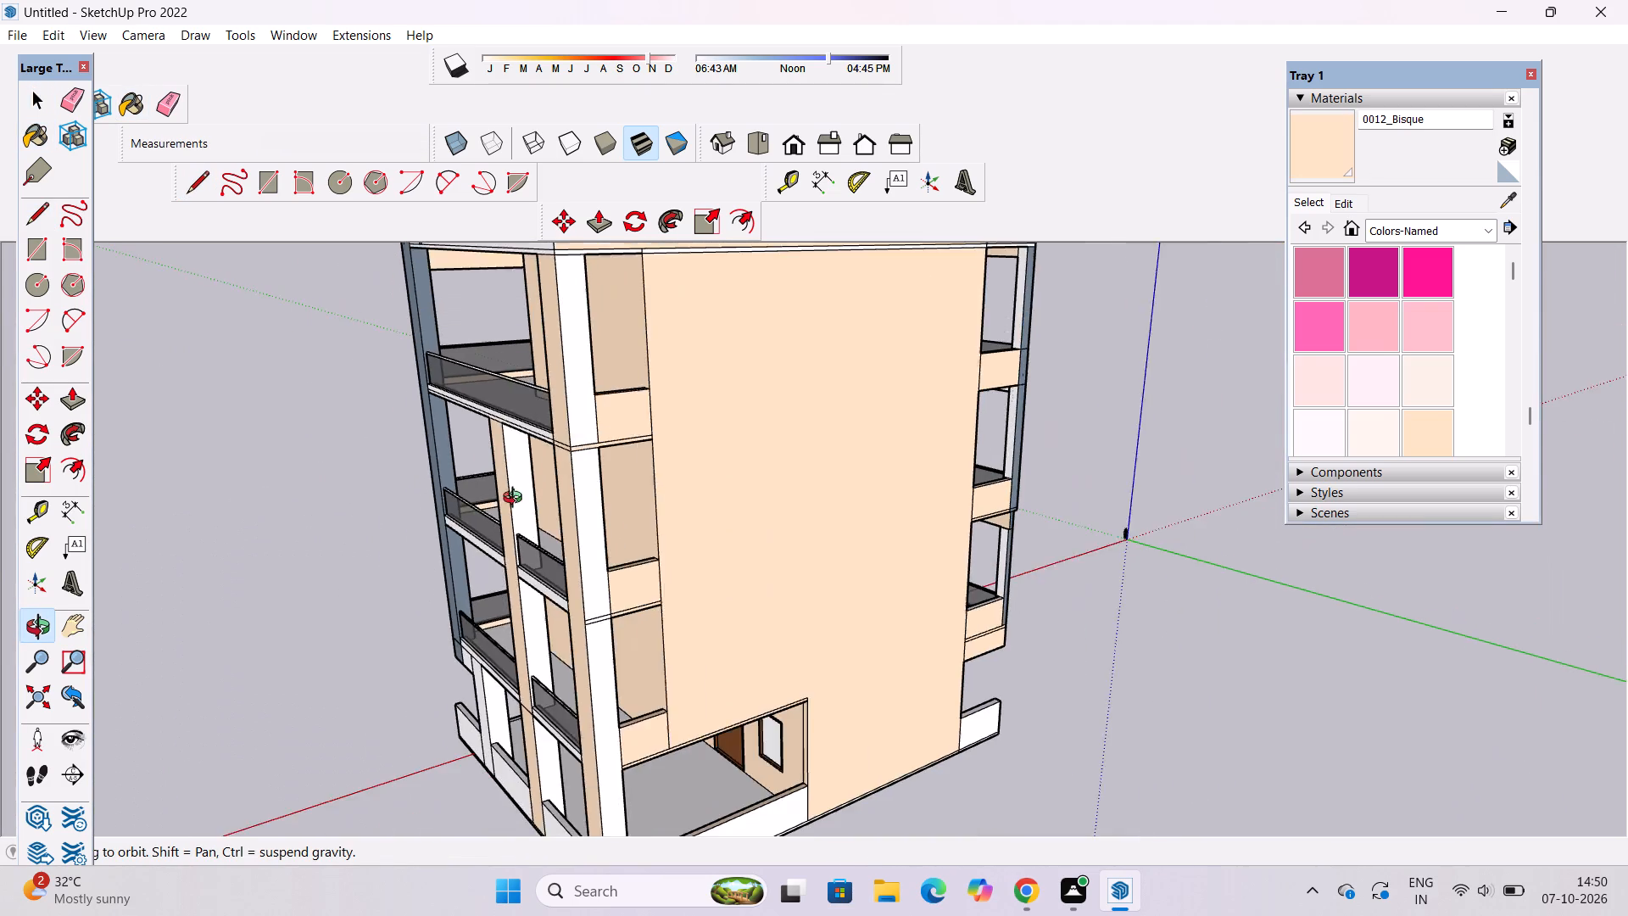
pyautogui.moveTo(661, 582); pyautogui.dragTo(597, 554)
pyautogui.click(597, 554)
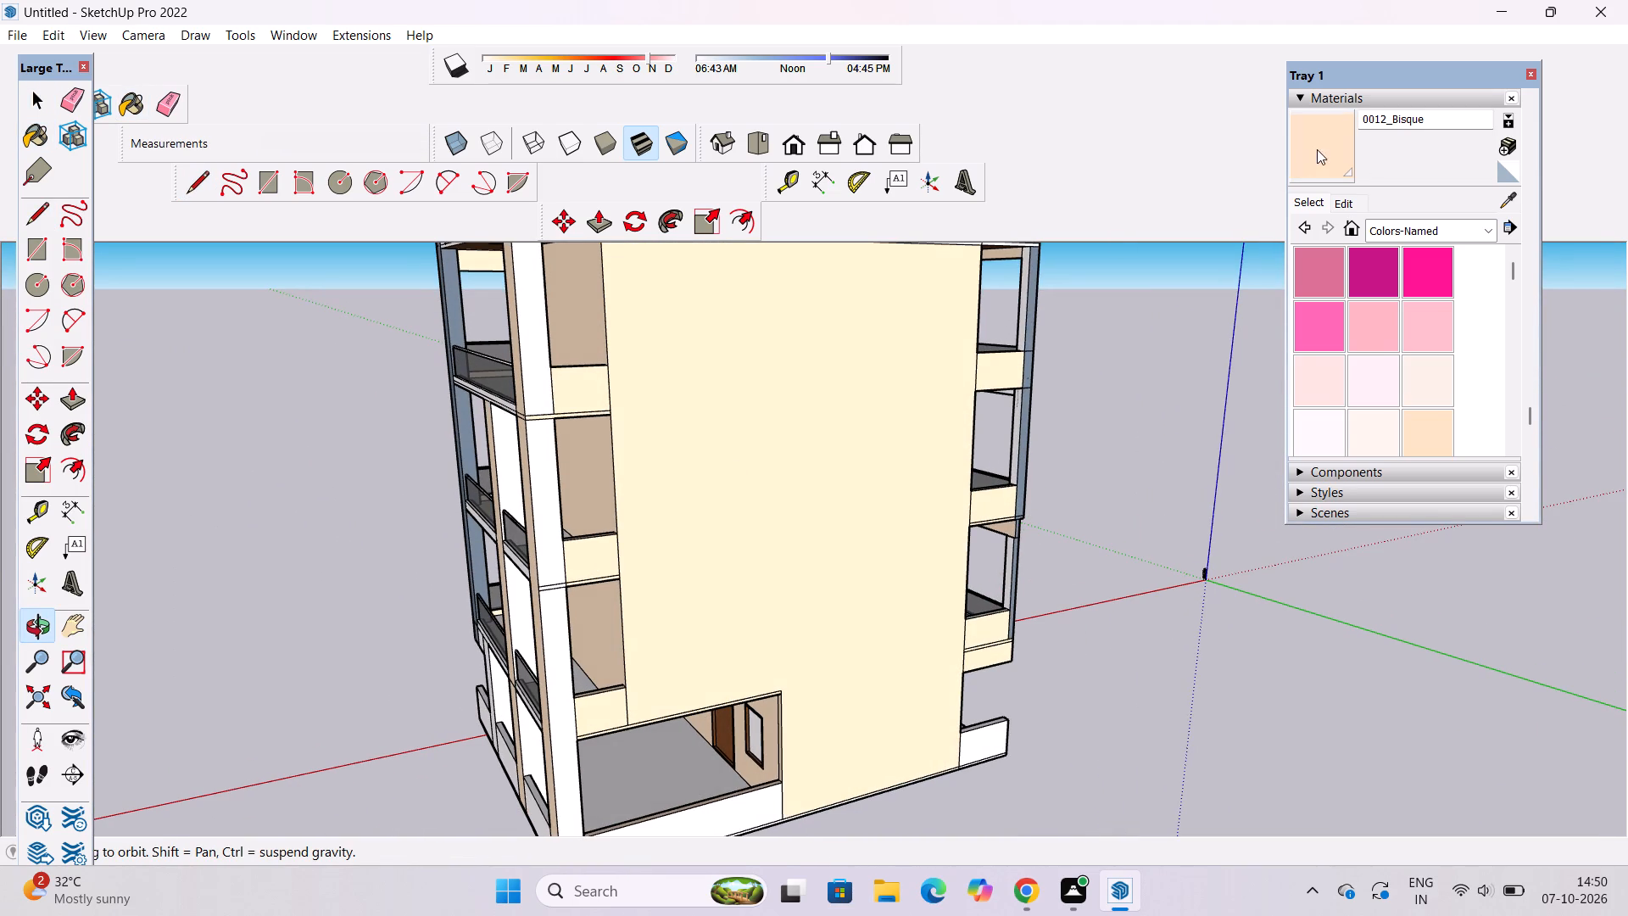
pyautogui.click(1317, 149)
pyautogui.click(538, 343)
pyautogui.click(544, 486)
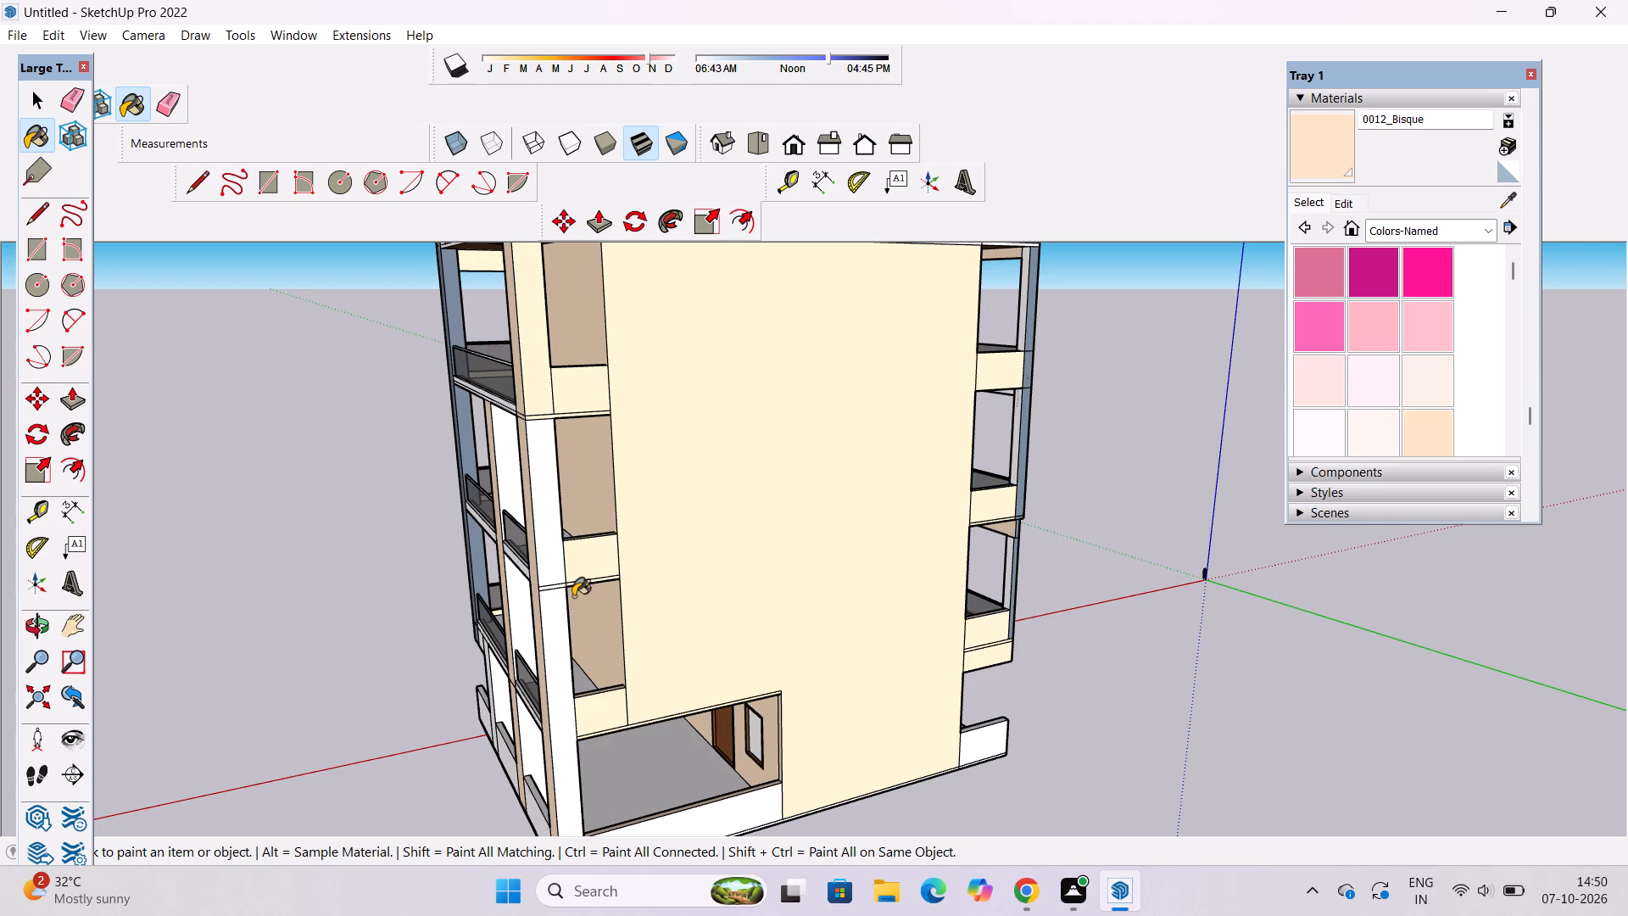
pyautogui.click(562, 605)
pyautogui.scroll(-6, 591, 459)
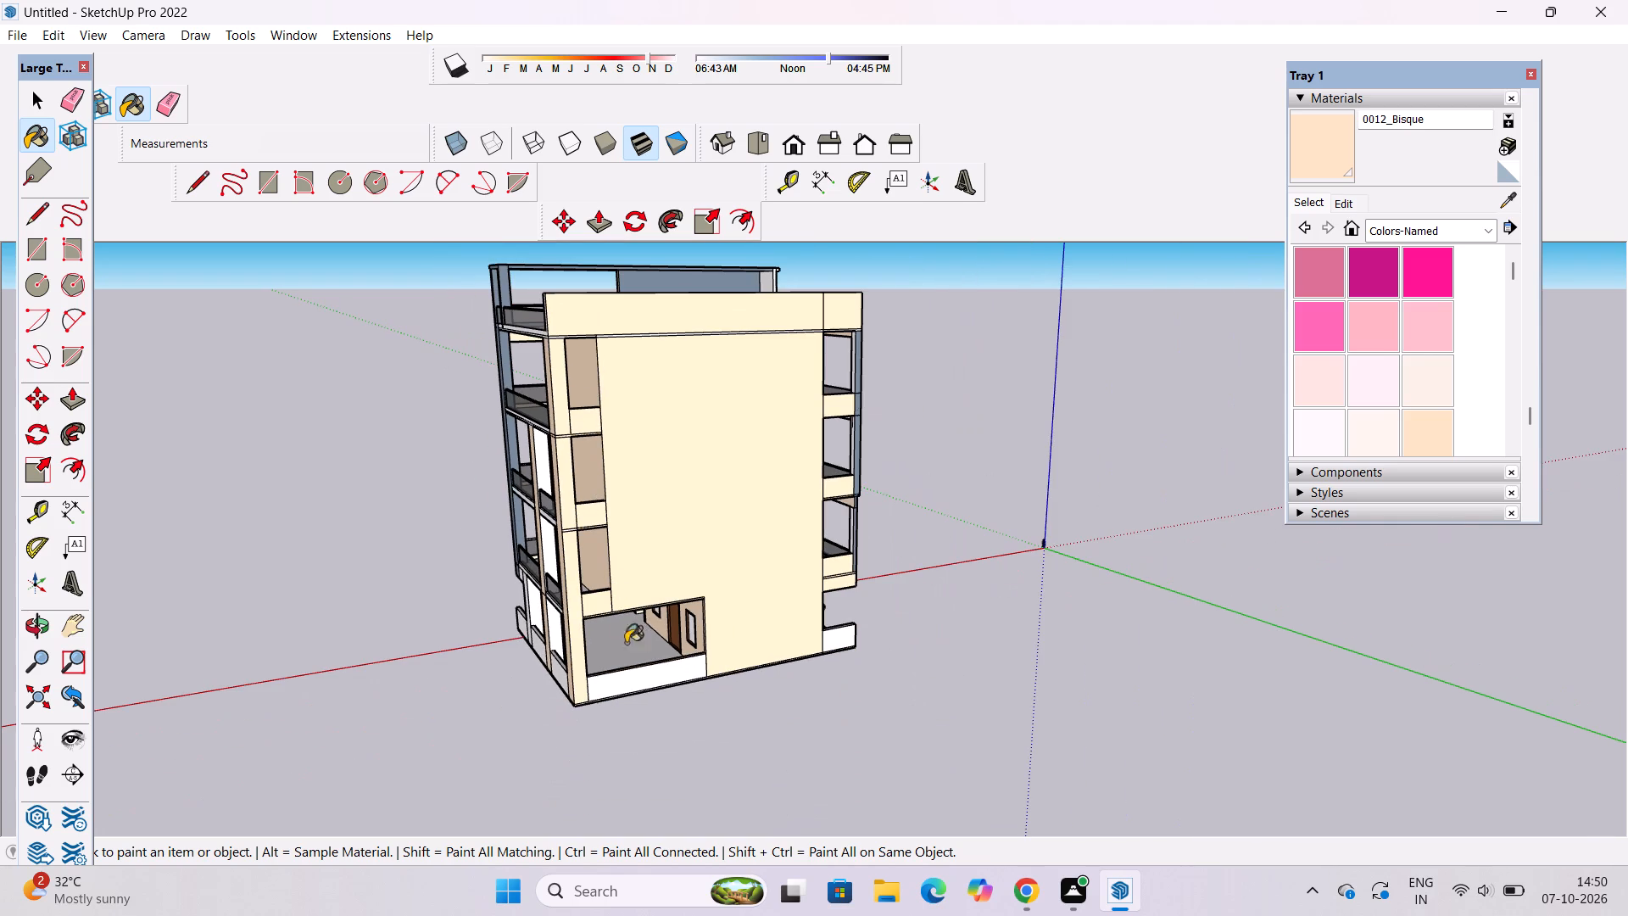
pyautogui.click(657, 671)
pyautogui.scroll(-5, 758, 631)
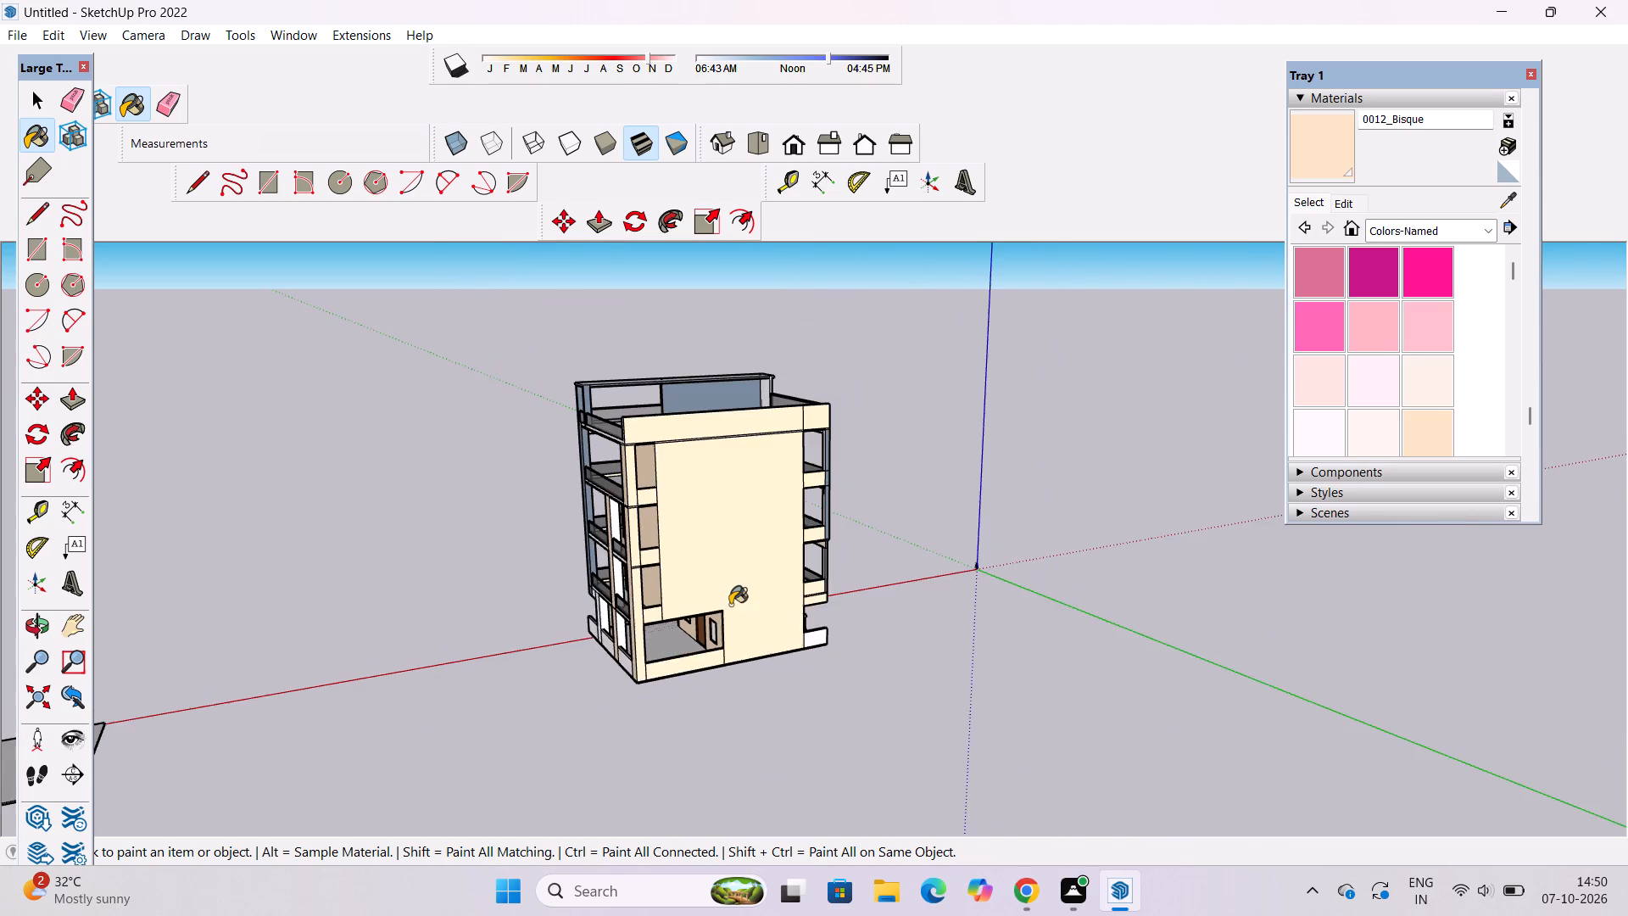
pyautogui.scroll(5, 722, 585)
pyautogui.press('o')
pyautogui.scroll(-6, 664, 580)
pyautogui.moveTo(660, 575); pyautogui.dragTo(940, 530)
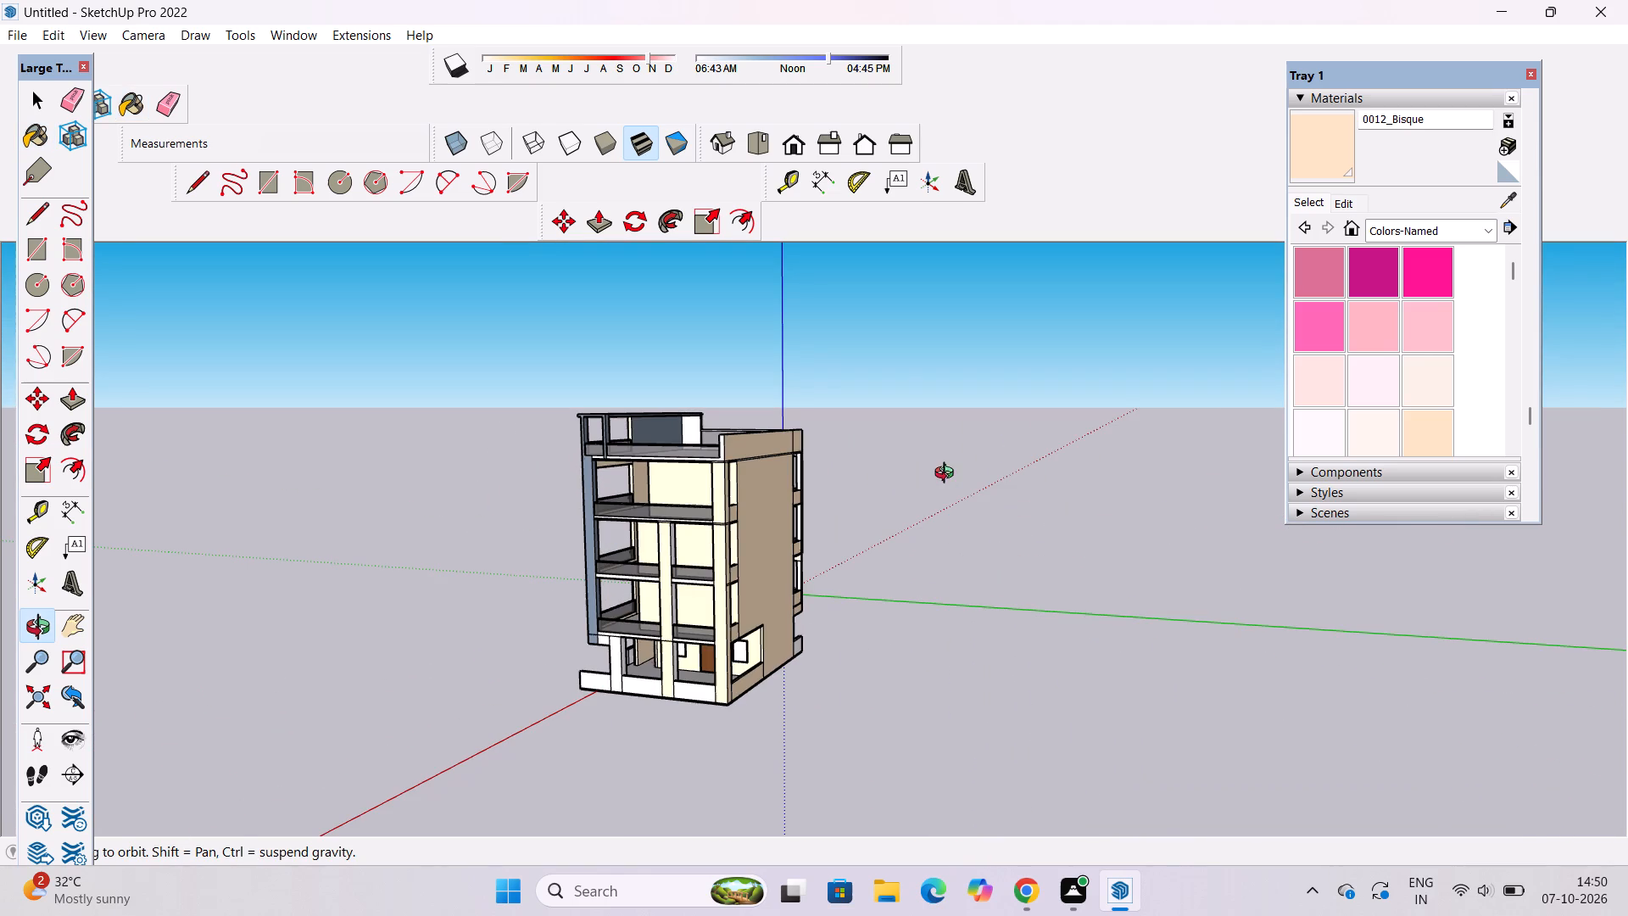
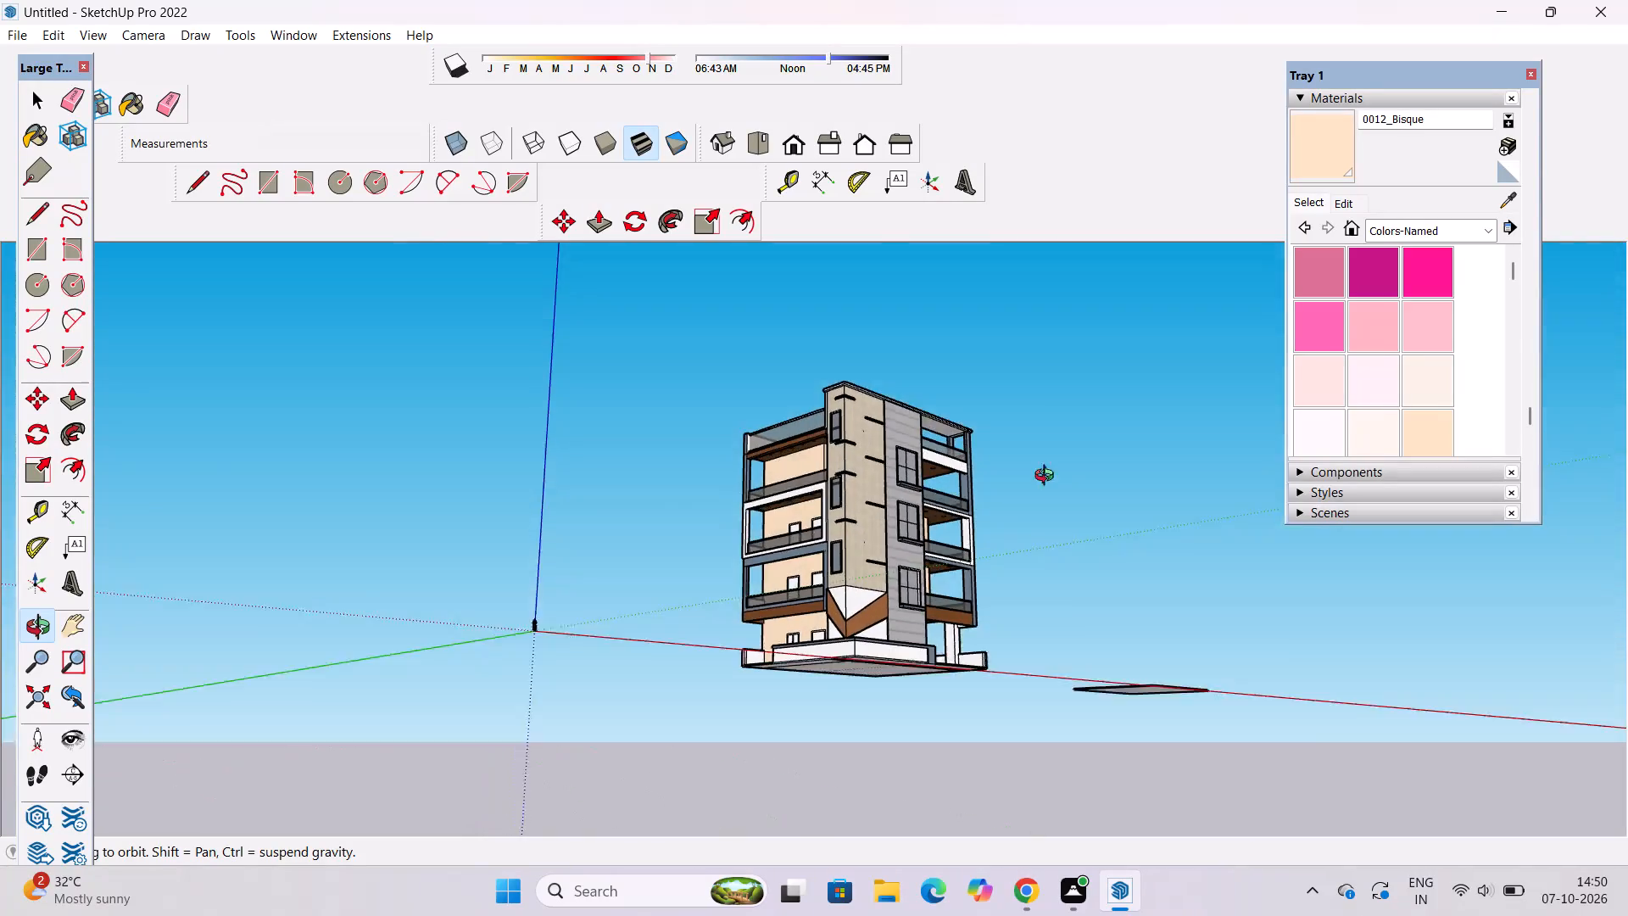
# Inspect the building's exterior around the textured corner wall, the grey window wall and both balcony sides for surfaces still uncoloured.
pyautogui.scroll(4, 906, 553)
pyautogui.moveTo(901, 589); pyautogui.dragTo(1096, 647)
pyautogui.scroll(3, 1027, 637)
pyautogui.keyDown('shift'); pyautogui.moveTo(1009, 593); pyautogui.dragTo(890, 617); pyautogui.keyUp('shift')
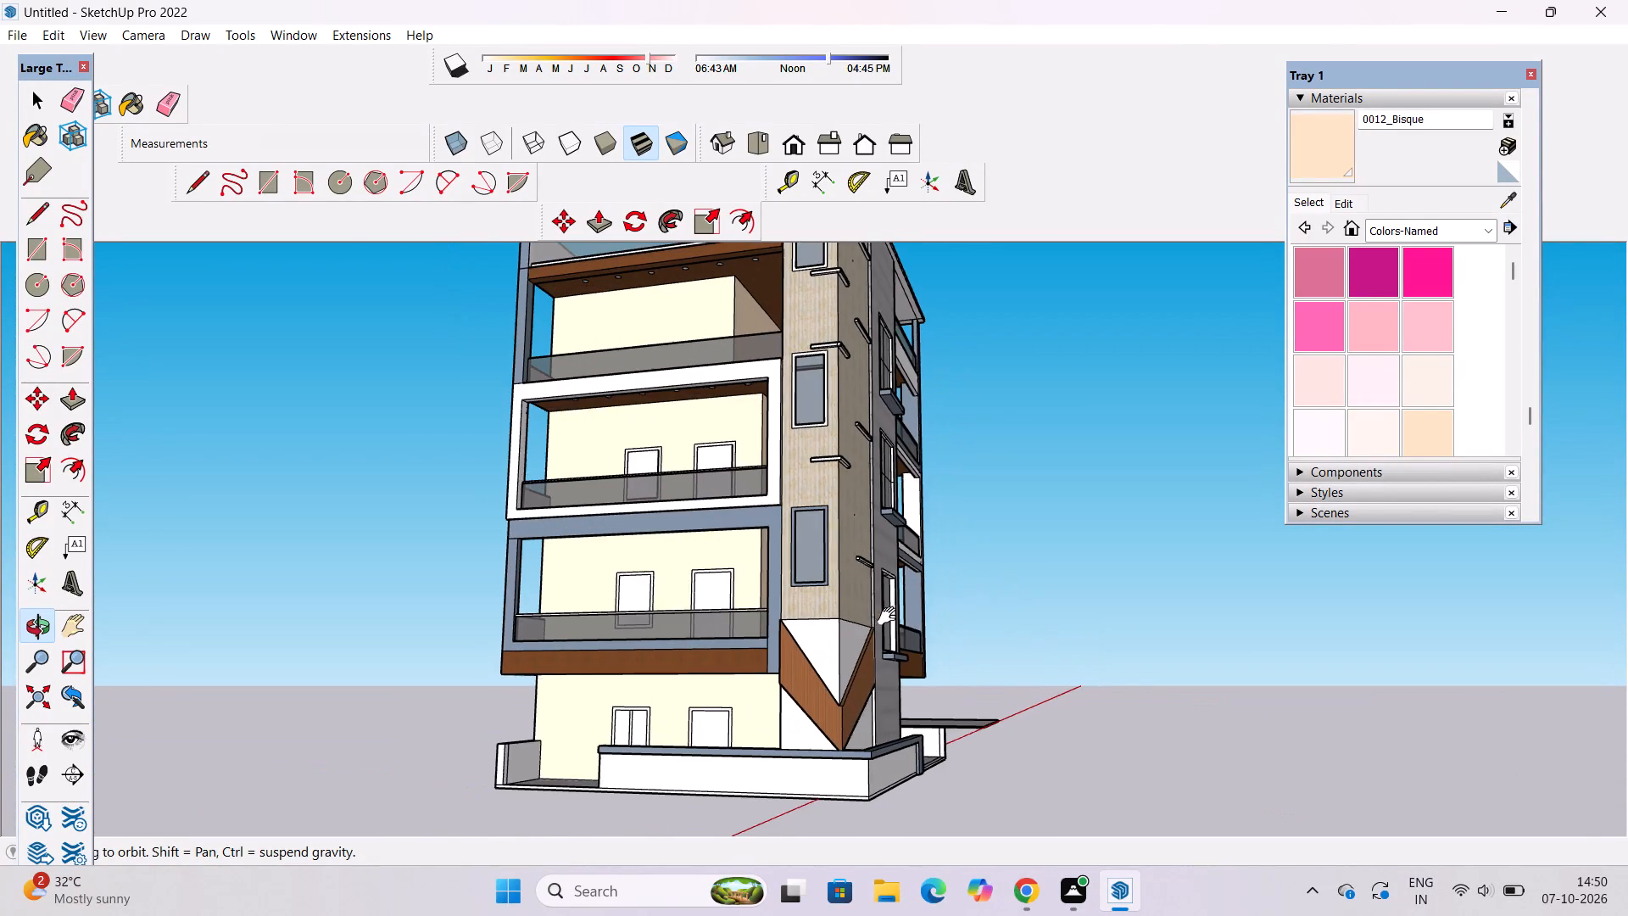
pyautogui.keyDown('shift'); pyautogui.moveTo(890, 617); pyautogui.dragTo(868, 628); pyautogui.keyUp('shift')
pyautogui.click(822, 639)
pyautogui.scroll(3, 837, 623)
pyautogui.keyDown('shift'); pyautogui.moveTo(870, 579); pyautogui.dragTo(677, 652); pyautogui.keyUp('shift')
pyautogui.moveTo(665, 660); pyautogui.dragTo(498, 741)
pyautogui.scroll(-4, 617, 656)
pyautogui.moveTo(771, 609); pyautogui.dragTo(700, 673)
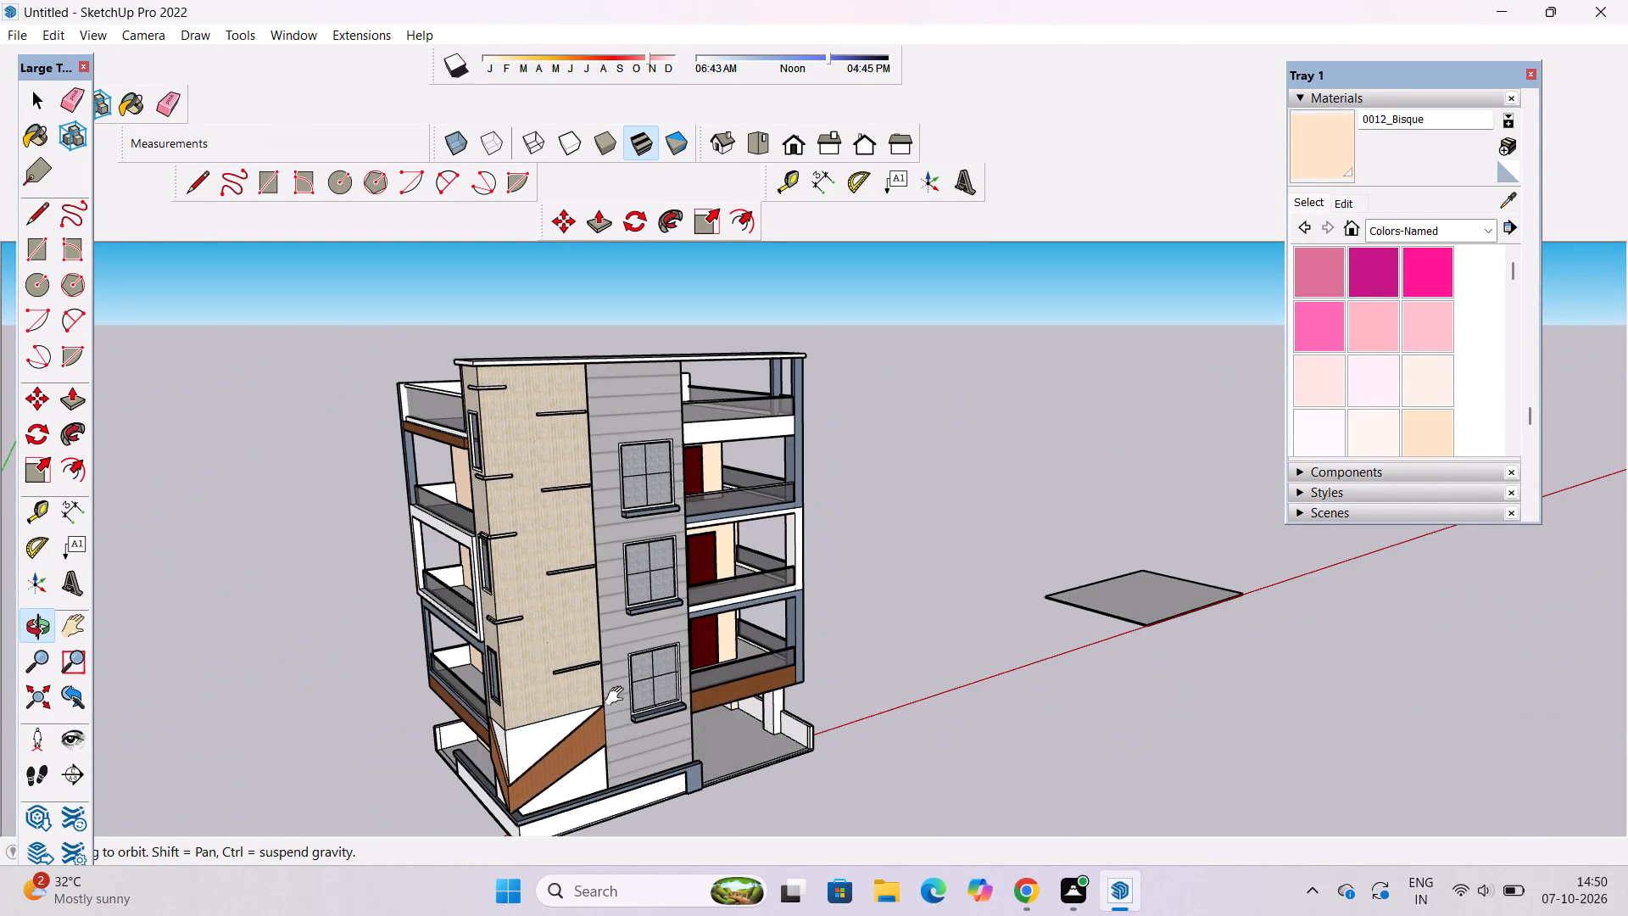
pyautogui.keyDown('shift'); pyautogui.moveTo(631, 687); pyautogui.dragTo(705, 665); pyautogui.keyUp('shift')
pyautogui.scroll(3, 666, 657)
pyautogui.moveTo(655, 657); pyautogui.dragTo(849, 595)
pyautogui.keyDown('shift'); pyautogui.moveTo(815, 634); pyautogui.dragTo(854, 684); pyautogui.keyUp('shift')
pyautogui.scroll(-4, 844, 676)
pyautogui.moveTo(862, 657); pyautogui.dragTo(680, 645)
pyautogui.keyDown('shift'); pyautogui.moveTo(781, 612); pyautogui.dragTo(746, 624); pyautogui.keyUp('shift')
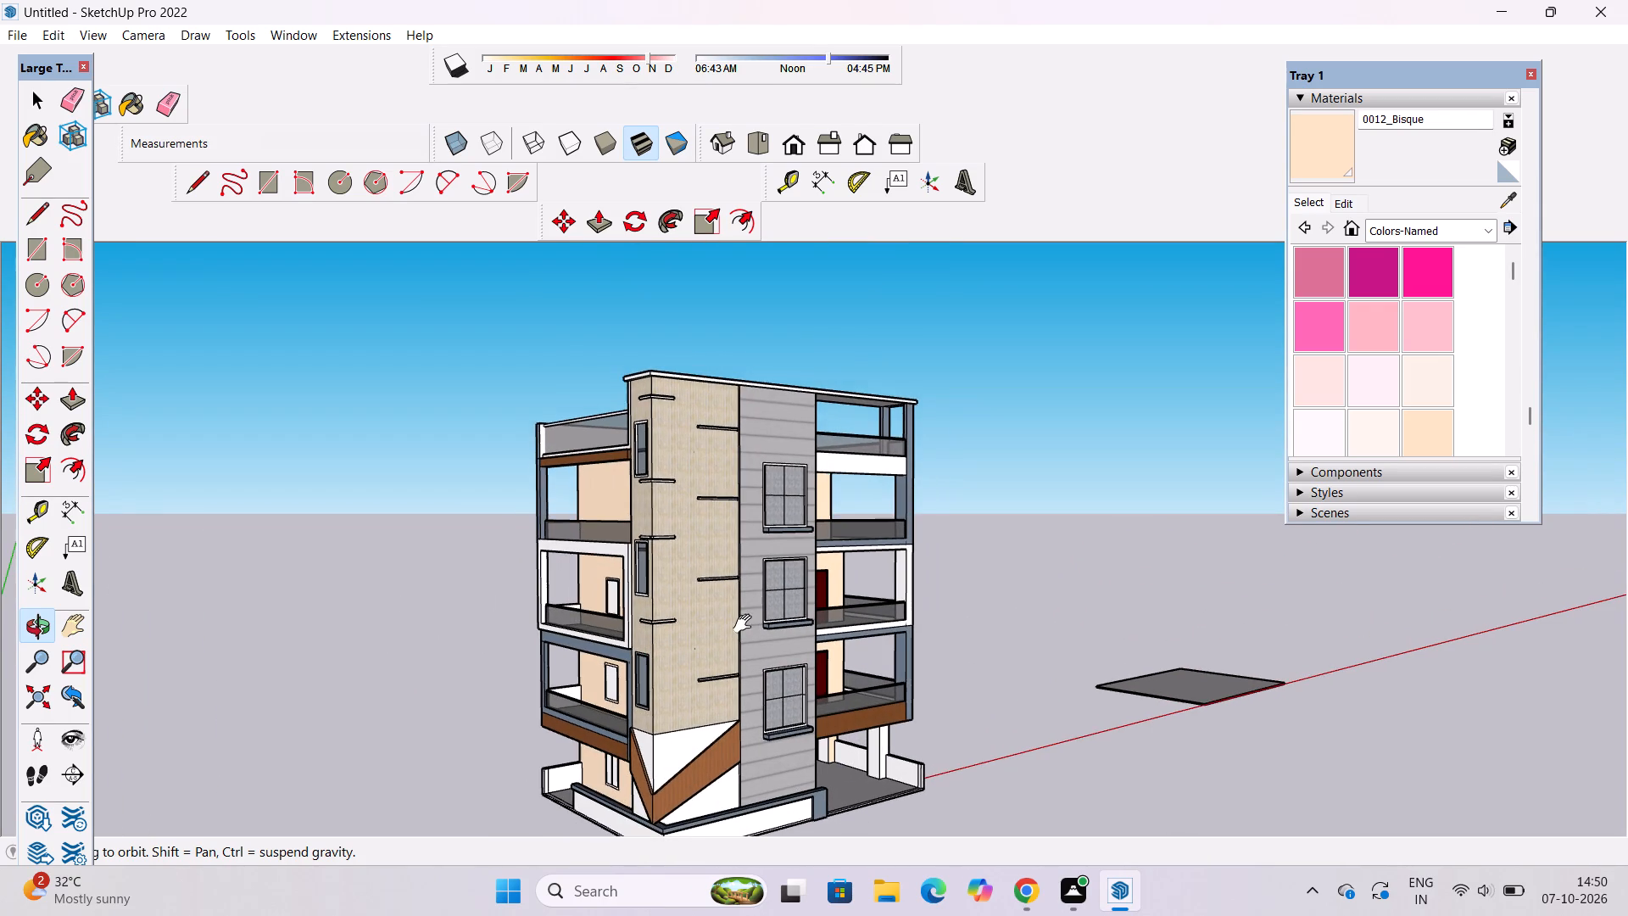
pyautogui.scroll(2, 743, 615)
pyautogui.keyDown('shift'); pyautogui.moveTo(774, 597); pyautogui.dragTo(745, 595); pyautogui.keyUp('shift')
pyautogui.moveTo(733, 582); pyautogui.dragTo(741, 596)
pyautogui.moveTo(753, 640); pyautogui.dragTo(766, 523)
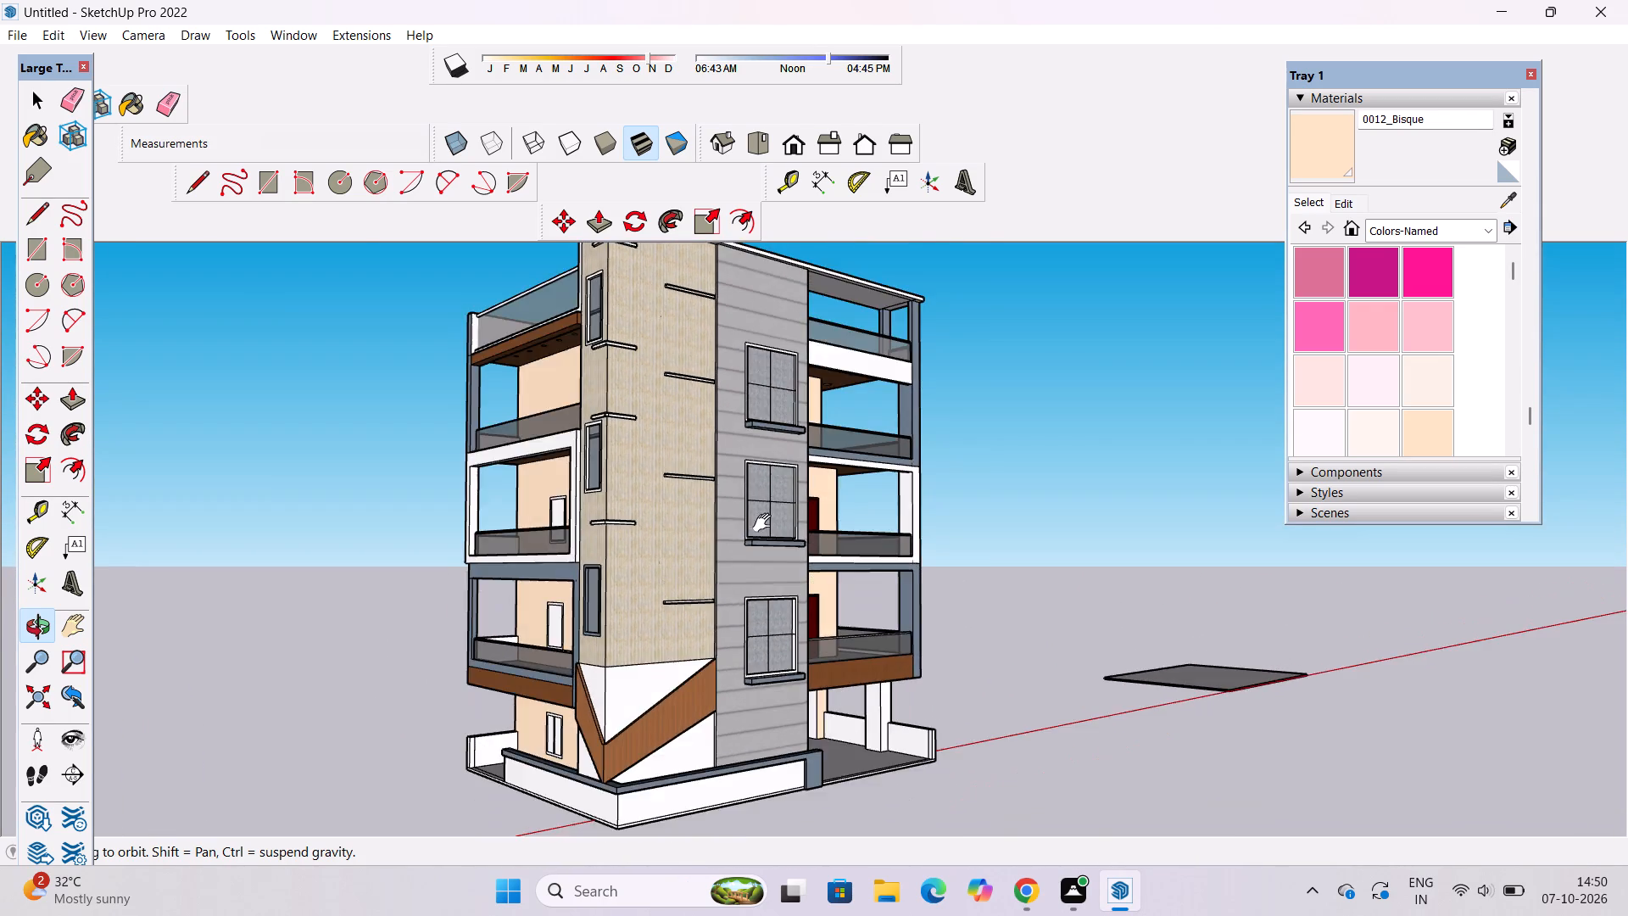
pyautogui.keyDown('shift'); pyautogui.scroll(5, 811, 543); pyautogui.keyUp('shift')
pyautogui.keyDown('shift'); pyautogui.moveTo(736, 548); pyautogui.dragTo(789, 509); pyautogui.keyUp('shift')
pyautogui.scroll(4, 787, 533)
pyautogui.moveTo(811, 516); pyautogui.dragTo(653, 372)
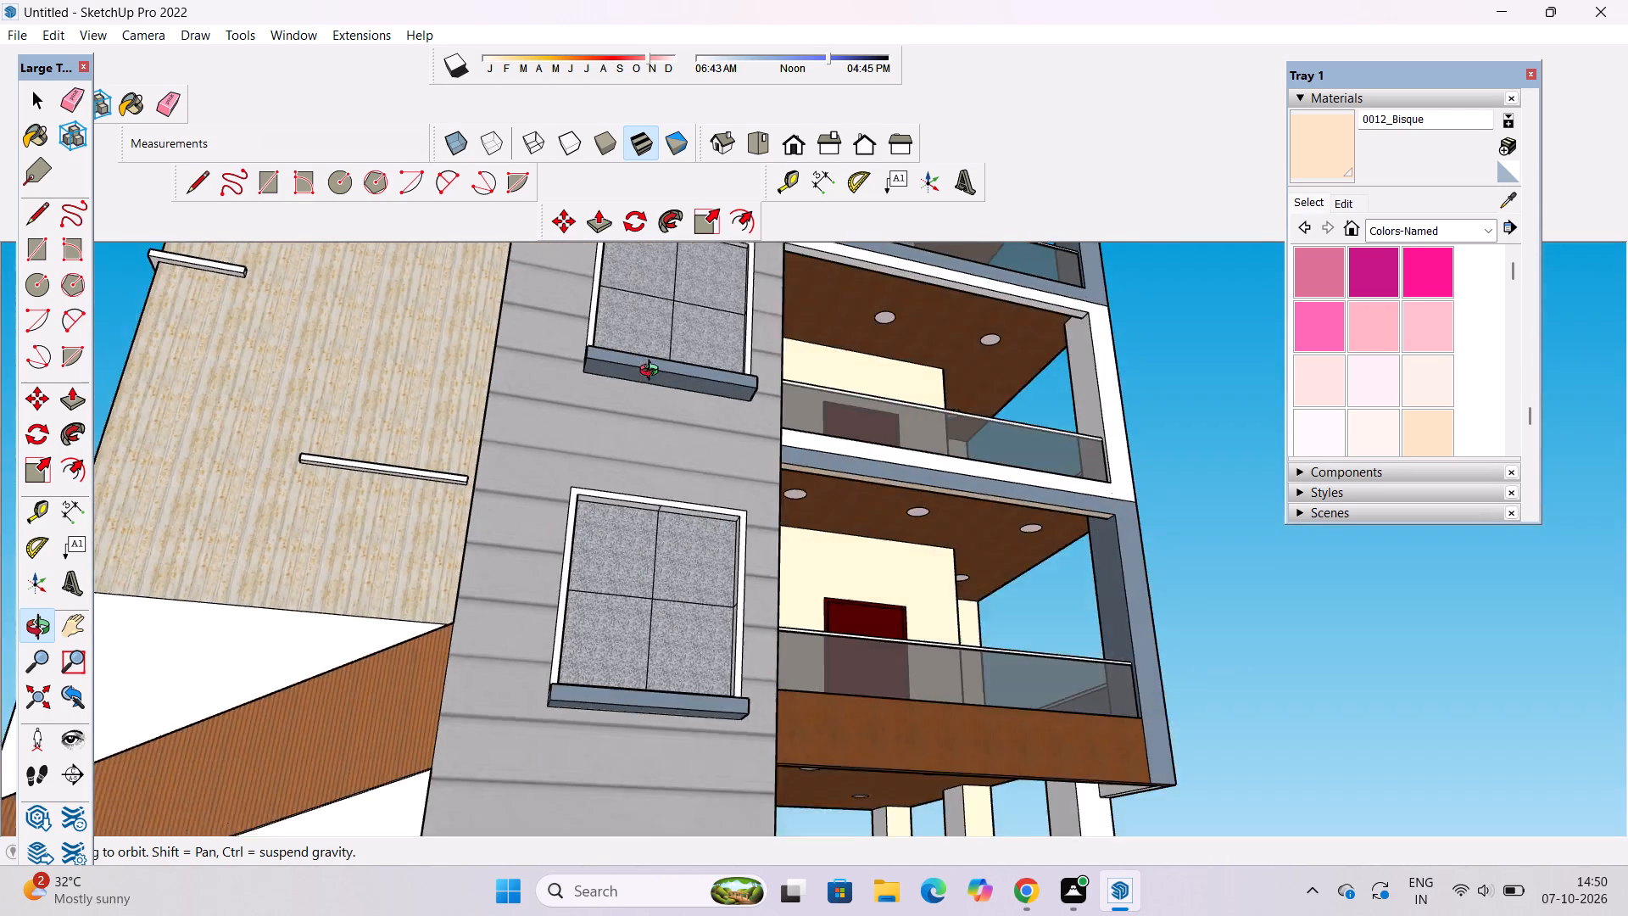
pyautogui.moveTo(653, 372); pyautogui.dragTo(737, 511)
pyautogui.keyDown('shift'); pyautogui.moveTo(724, 483); pyautogui.dragTo(767, 336); pyautogui.keyUp('shift')
pyautogui.scroll(-2, 768, 365)
pyautogui.moveTo(761, 371); pyautogui.dragTo(819, 515)
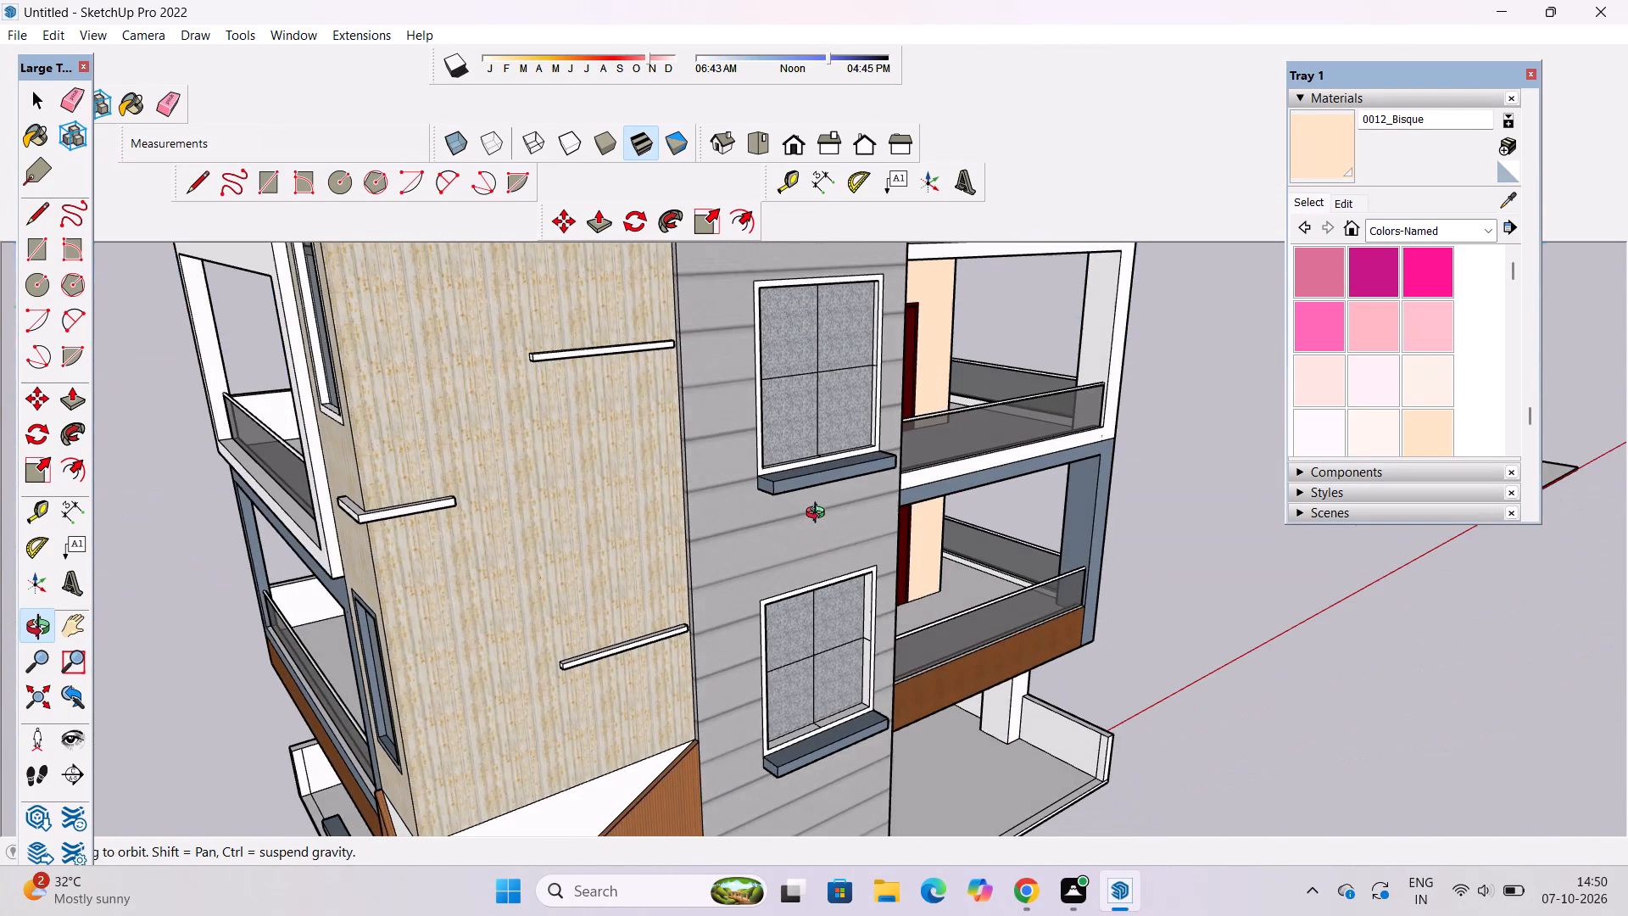
pyautogui.keyDown('shift'); pyautogui.moveTo(819, 517); pyautogui.dragTo(834, 508); pyautogui.keyUp('shift')
pyautogui.moveTo(838, 539); pyautogui.dragTo(852, 475)
pyautogui.scroll(-5, 820, 485)
pyautogui.keyDown('shift'); pyautogui.moveTo(791, 544); pyautogui.dragTo(792, 508); pyautogui.keyUp('shift')
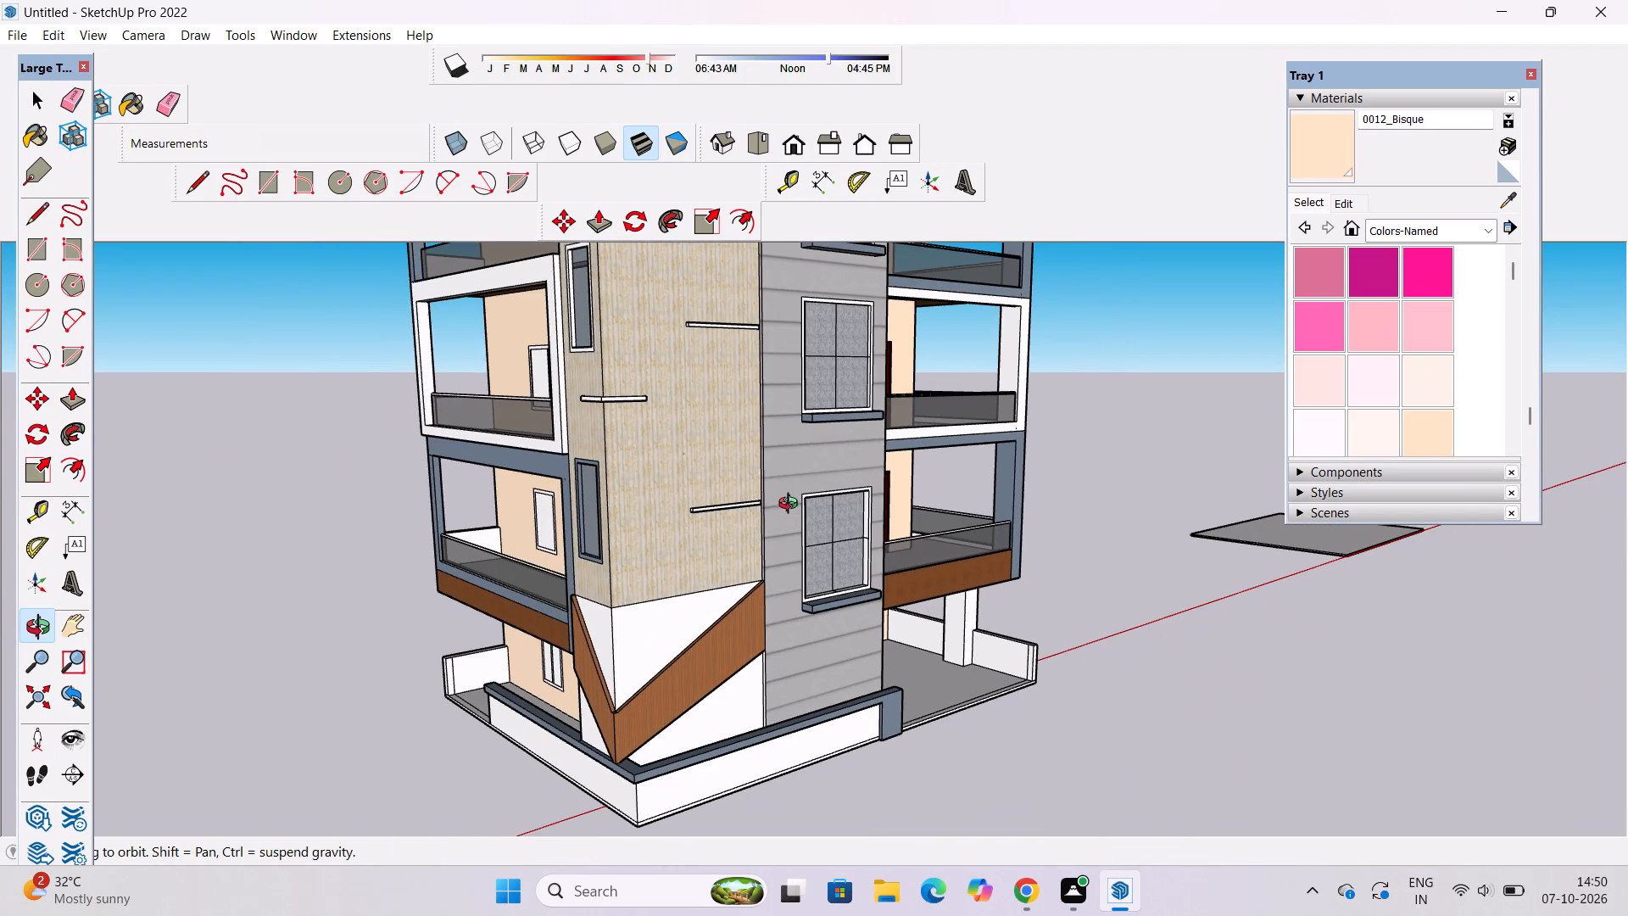
pyautogui.scroll(-1, 795, 502)
pyautogui.keyDown('shift'); pyautogui.moveTo(797, 500); pyautogui.dragTo(811, 584); pyautogui.keyUp('shift')
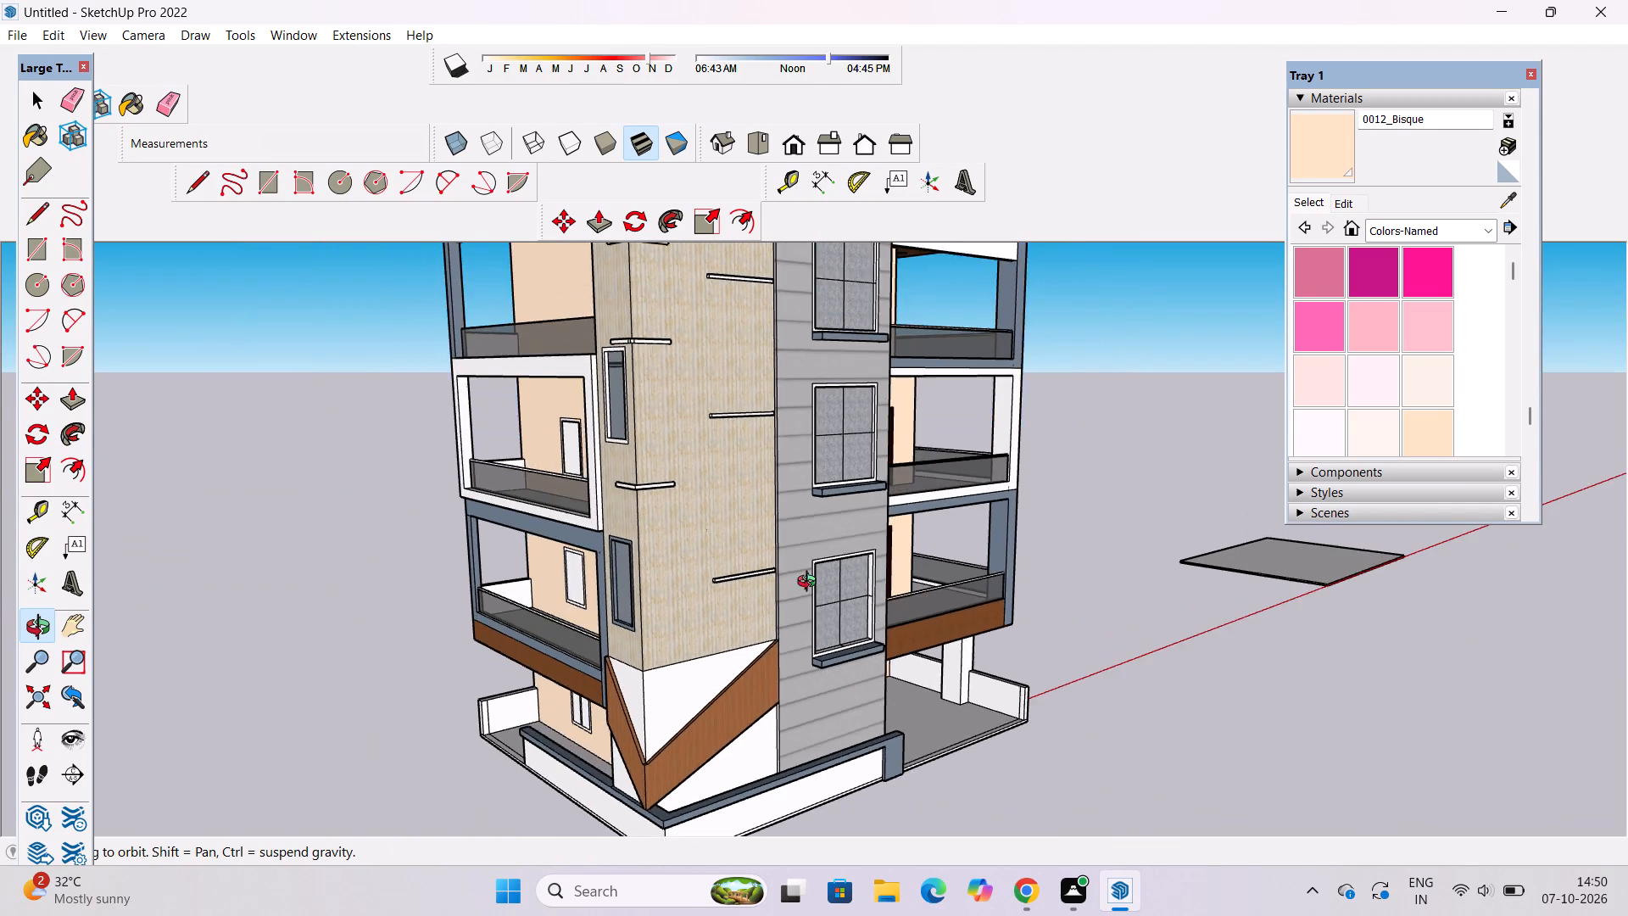
pyautogui.scroll(-4, 811, 584)
pyautogui.keyDown('shift'); pyautogui.moveTo(767, 600); pyautogui.dragTo(796, 551); pyautogui.keyUp('shift')
pyautogui.scroll(1, 783, 569)
pyautogui.keyDown('shift'); pyautogui.click(783, 568); pyautogui.keyUp('shift')
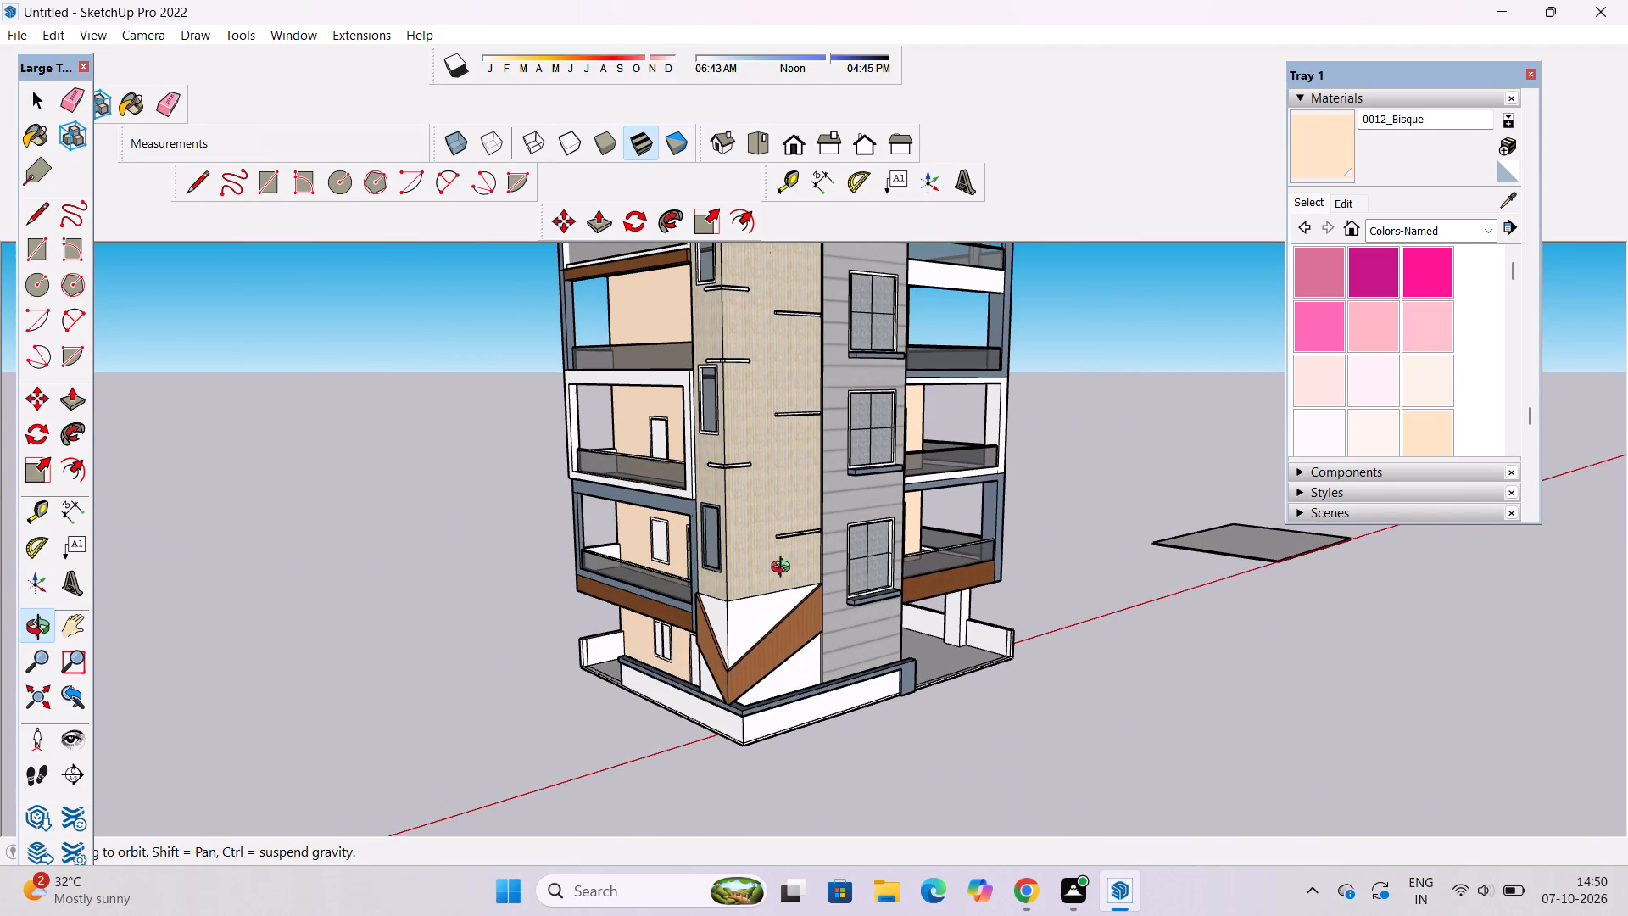
pyautogui.keyDown('shift'); pyautogui.click(776, 595); pyautogui.keyUp('shift')
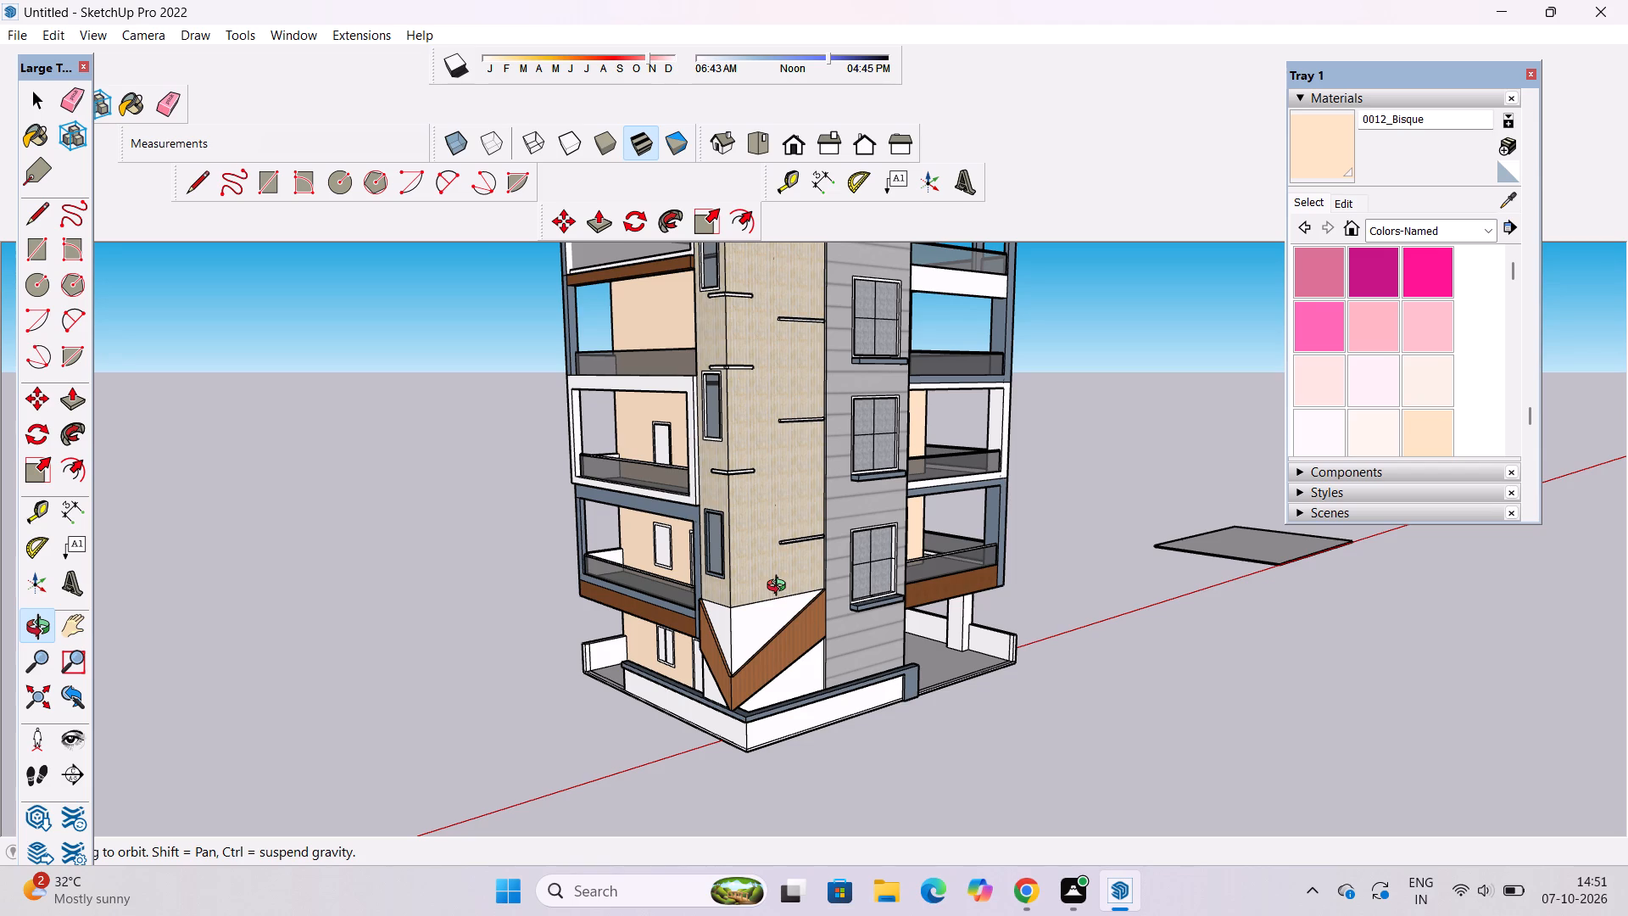
pyautogui.scroll(-3, 780, 588)
pyautogui.keyDown('shift'); pyautogui.moveTo(844, 588); pyautogui.dragTo(817, 629); pyautogui.keyUp('shift')
pyautogui.scroll(1, 817, 627)
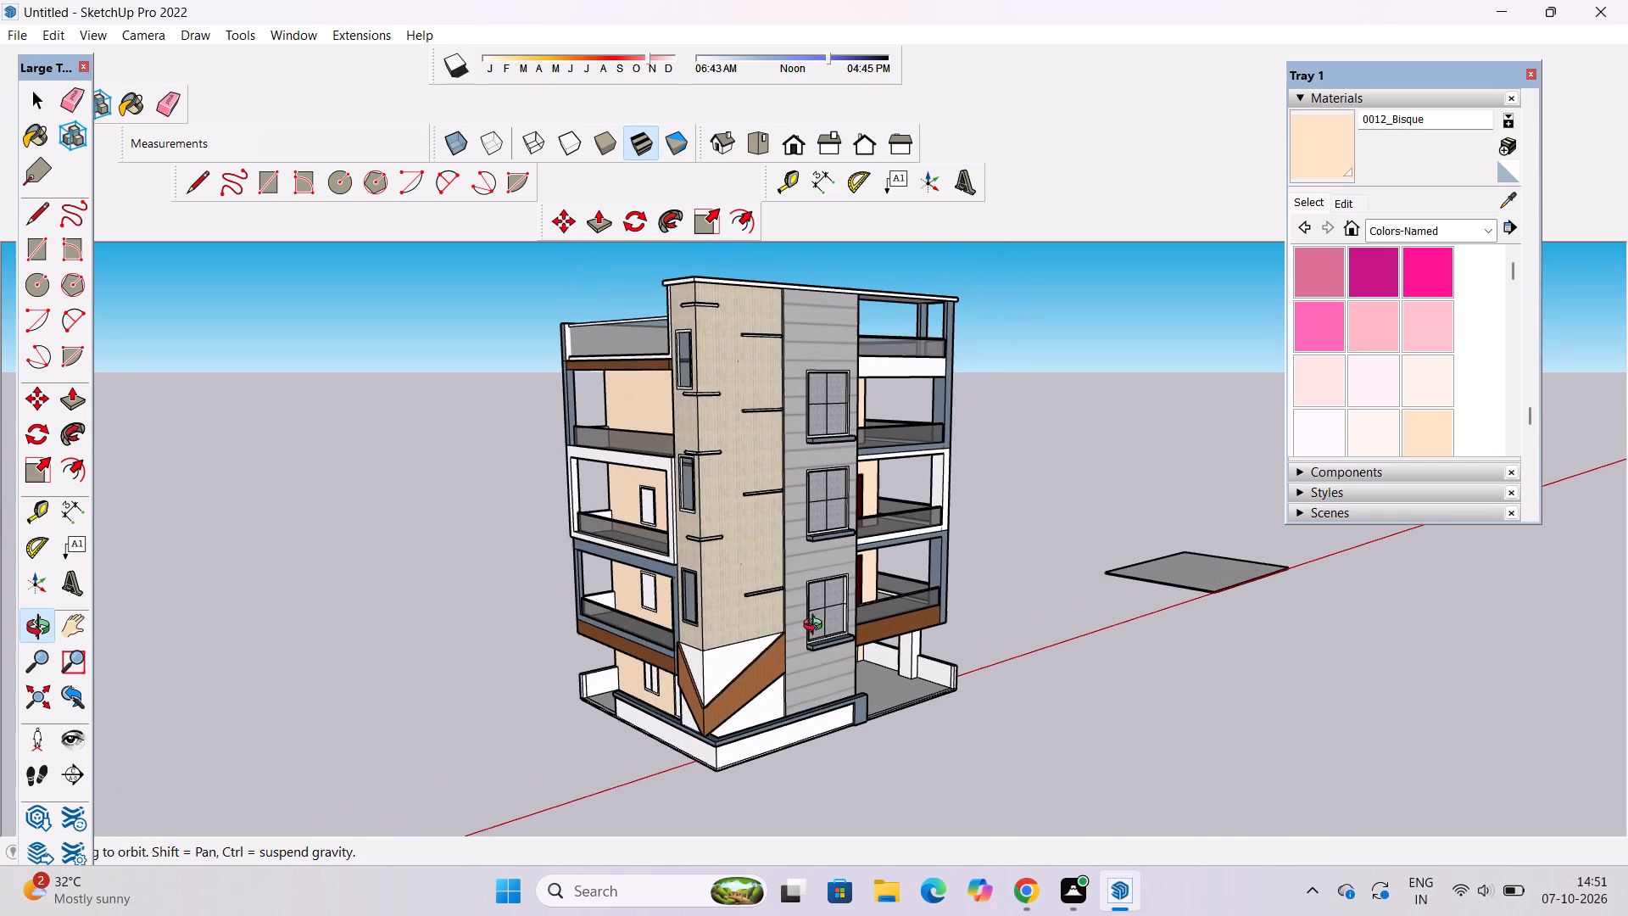
pyautogui.scroll(-2, 725, 538)
pyautogui.moveTo(748, 554); pyautogui.dragTo(867, 625)
pyautogui.moveTo(856, 638); pyautogui.dragTo(910, 639)
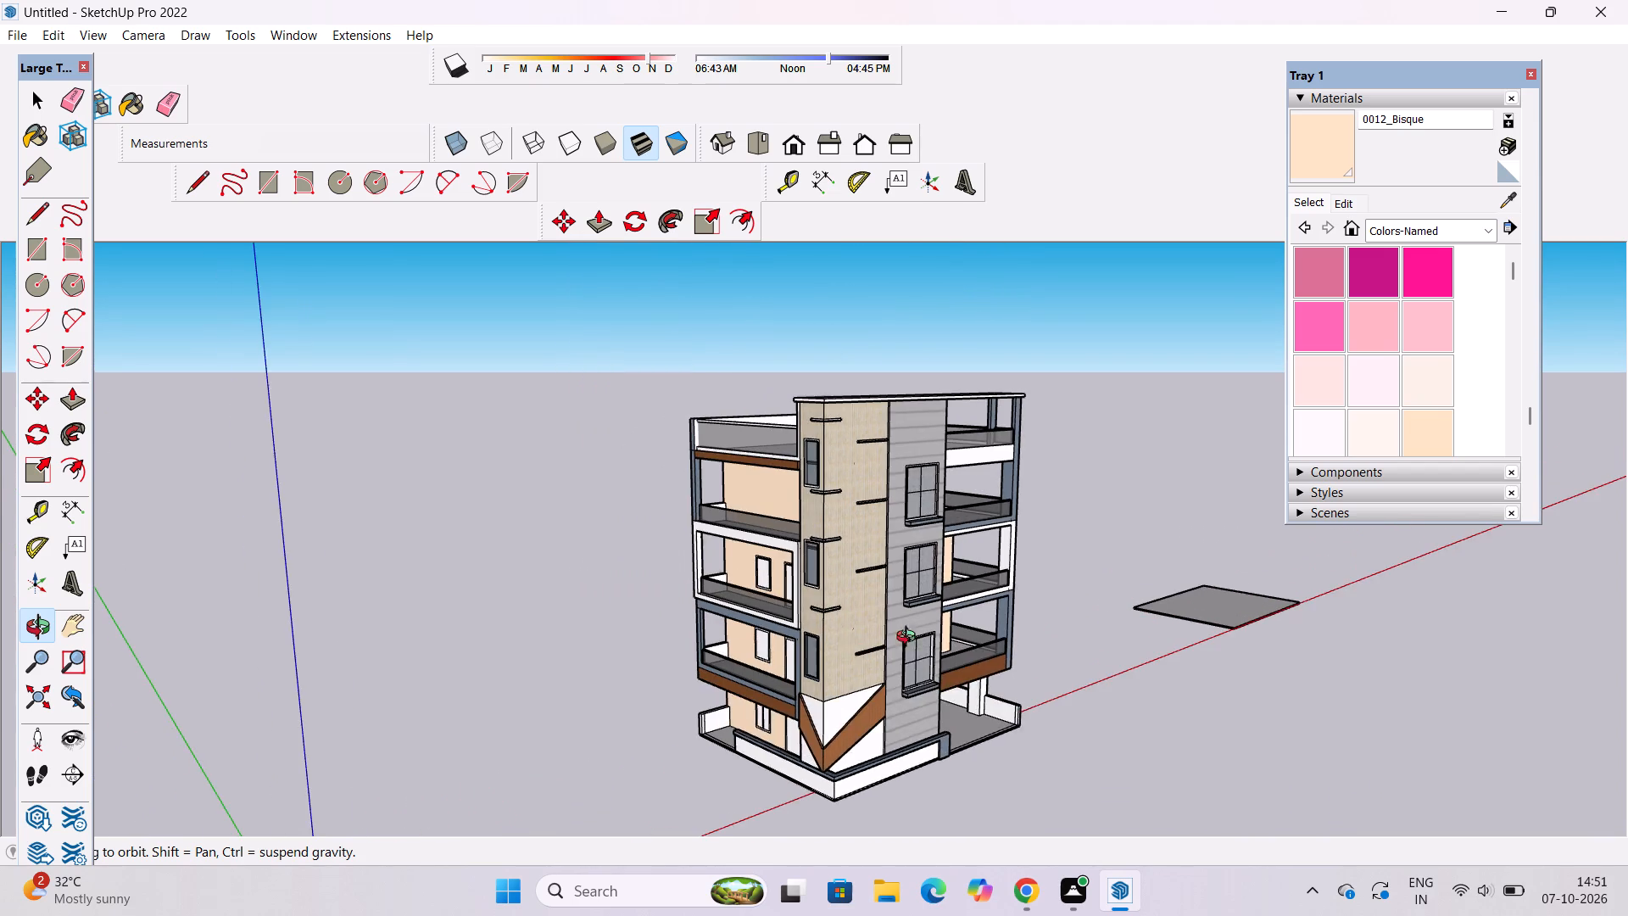
pyautogui.moveTo(910, 639); pyautogui.dragTo(933, 639)
pyautogui.scroll(3, 924, 626)
pyautogui.keyDown('shift'); pyautogui.moveTo(895, 635); pyautogui.dragTo(747, 610); pyautogui.keyUp('shift')
pyautogui.moveTo(757, 603); pyautogui.dragTo(668, 615)
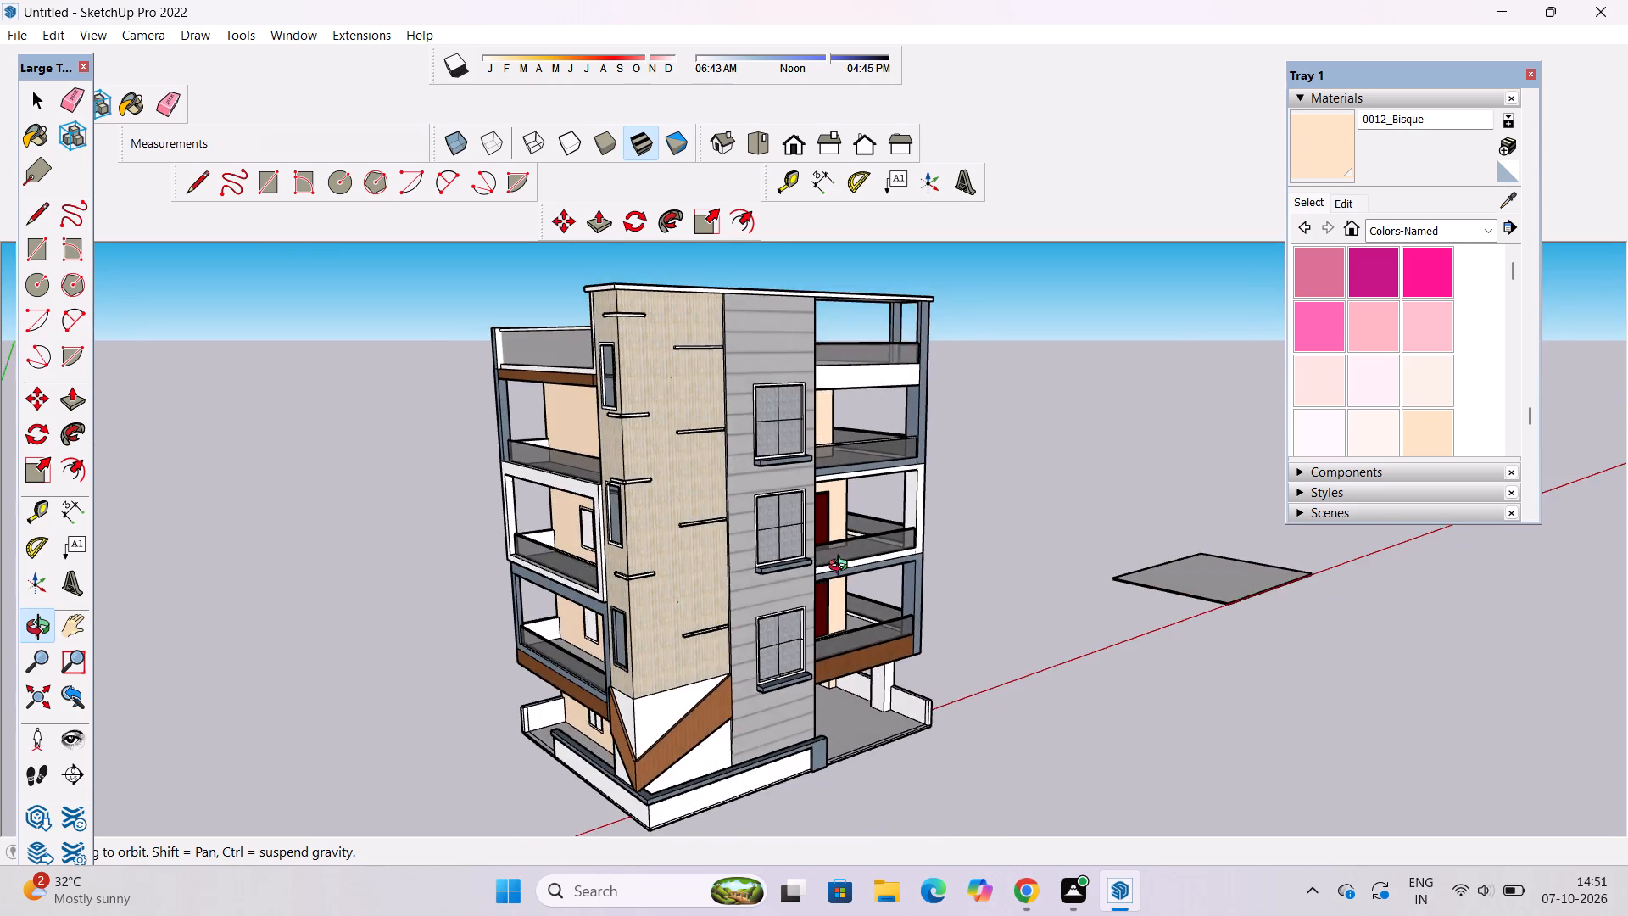
pyautogui.moveTo(842, 567); pyautogui.dragTo(885, 639)
pyautogui.click(891, 636)
pyautogui.moveTo(722, 662); pyautogui.dragTo(755, 620)
pyautogui.moveTo(685, 613); pyautogui.dragTo(731, 545)
pyautogui.moveTo(731, 545); pyautogui.dragTo(757, 577)
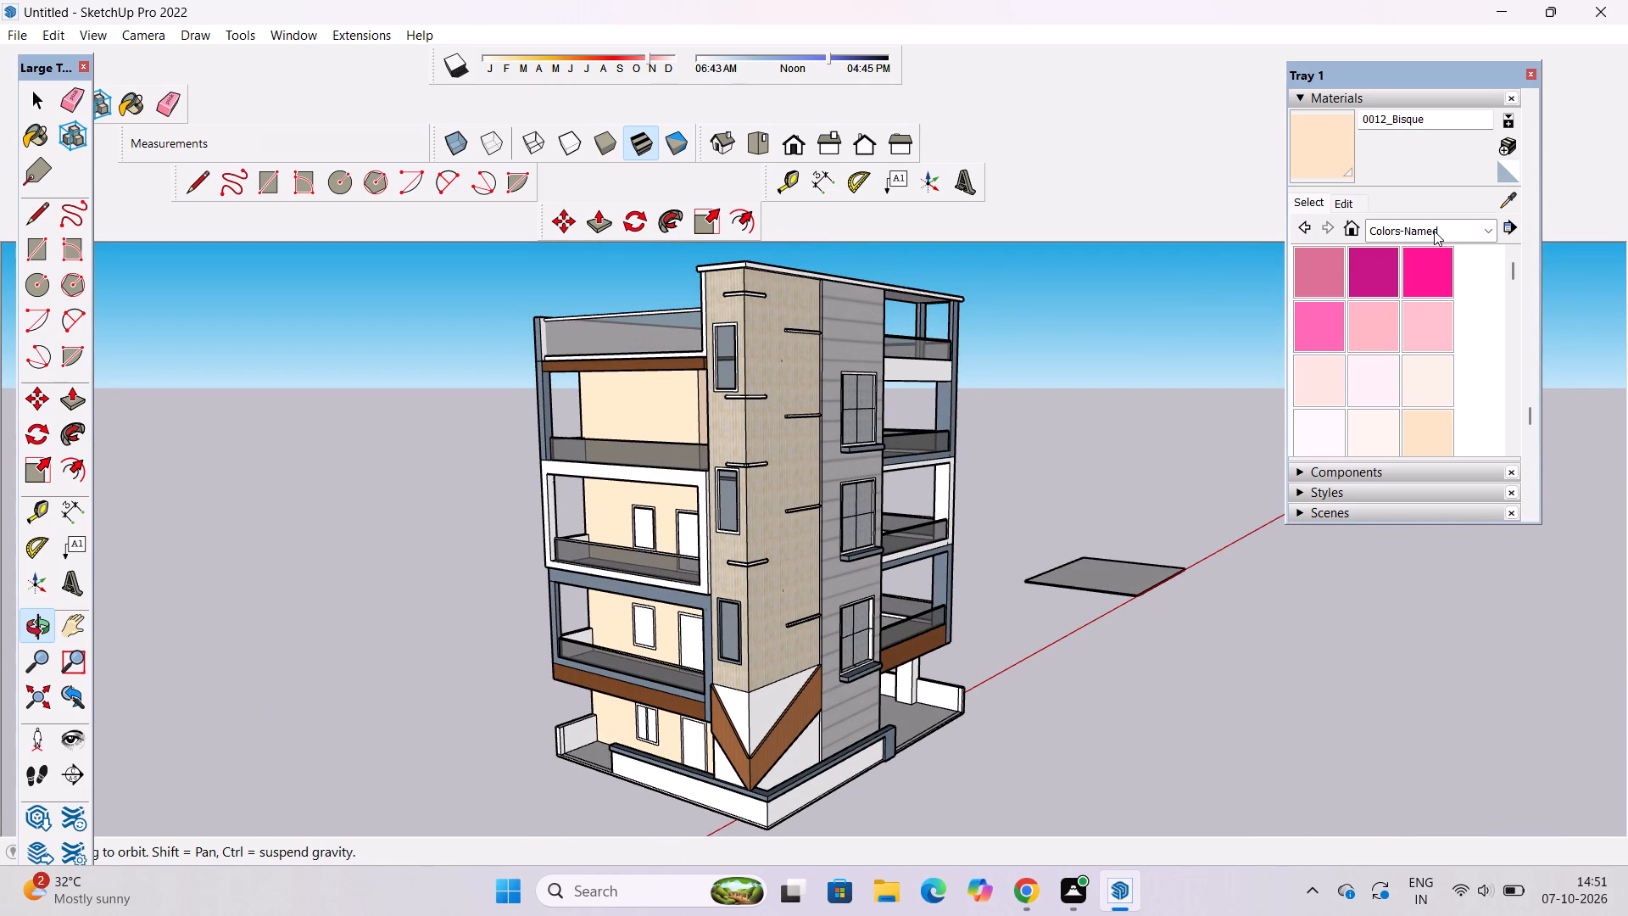
# Paint the window frame on the white-framed middle balcony's back wall with 0021_DarkRed.
pyautogui.scroll(-3, 1385, 335)
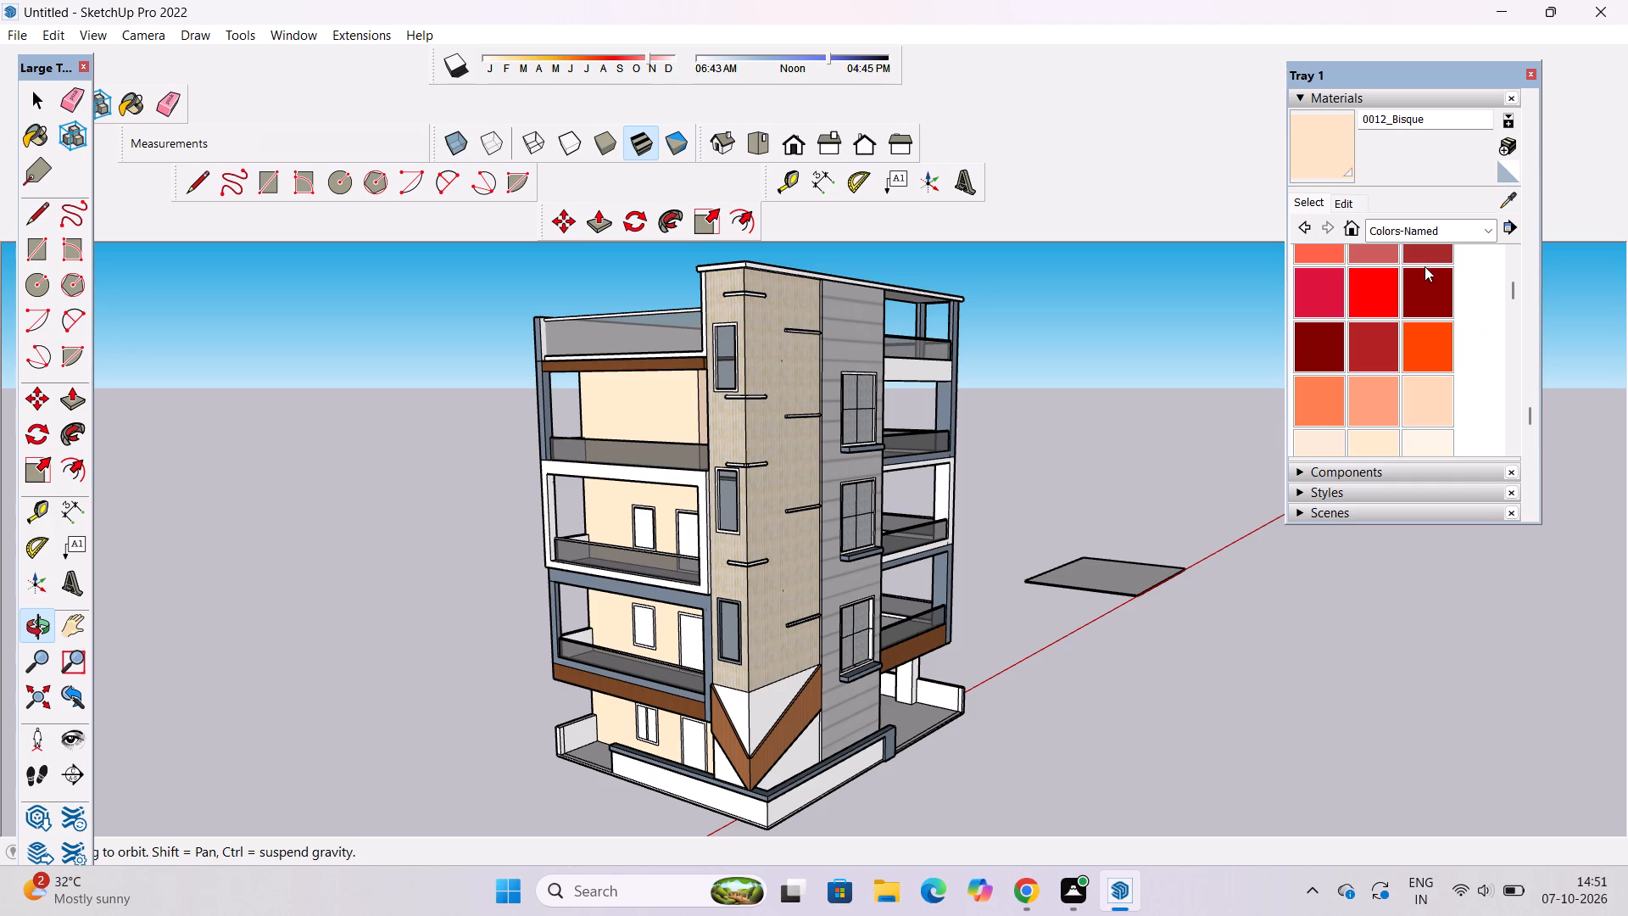
pyautogui.click(1417, 288)
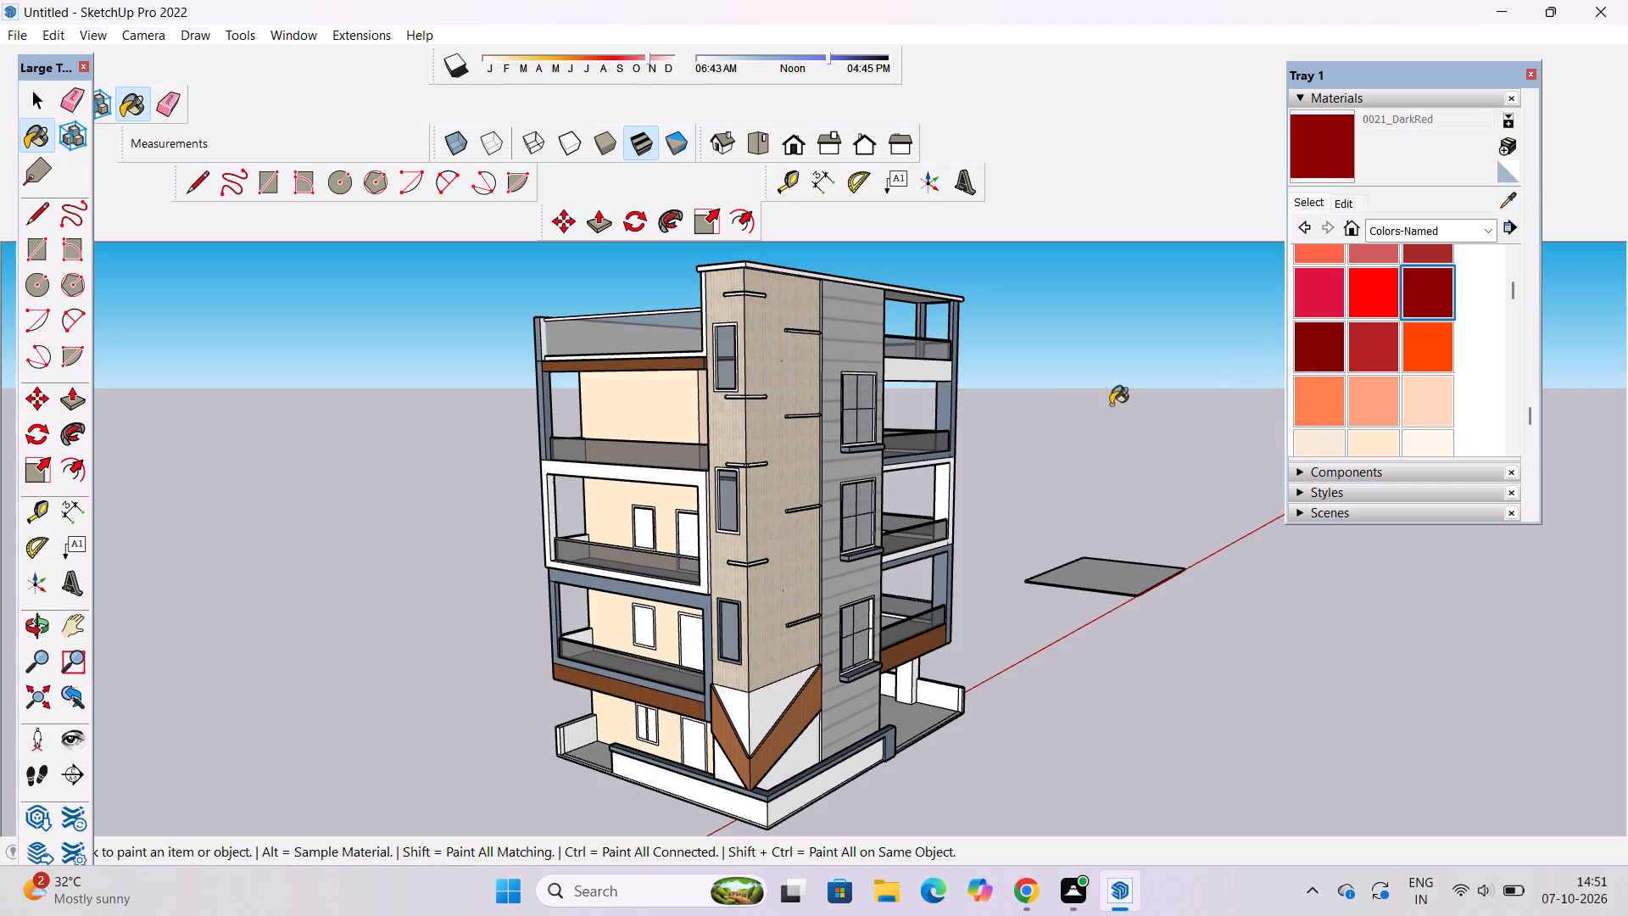
pyautogui.scroll(15, 625, 562)
pyautogui.click(674, 439)
pyautogui.scroll(5, 797, 451)
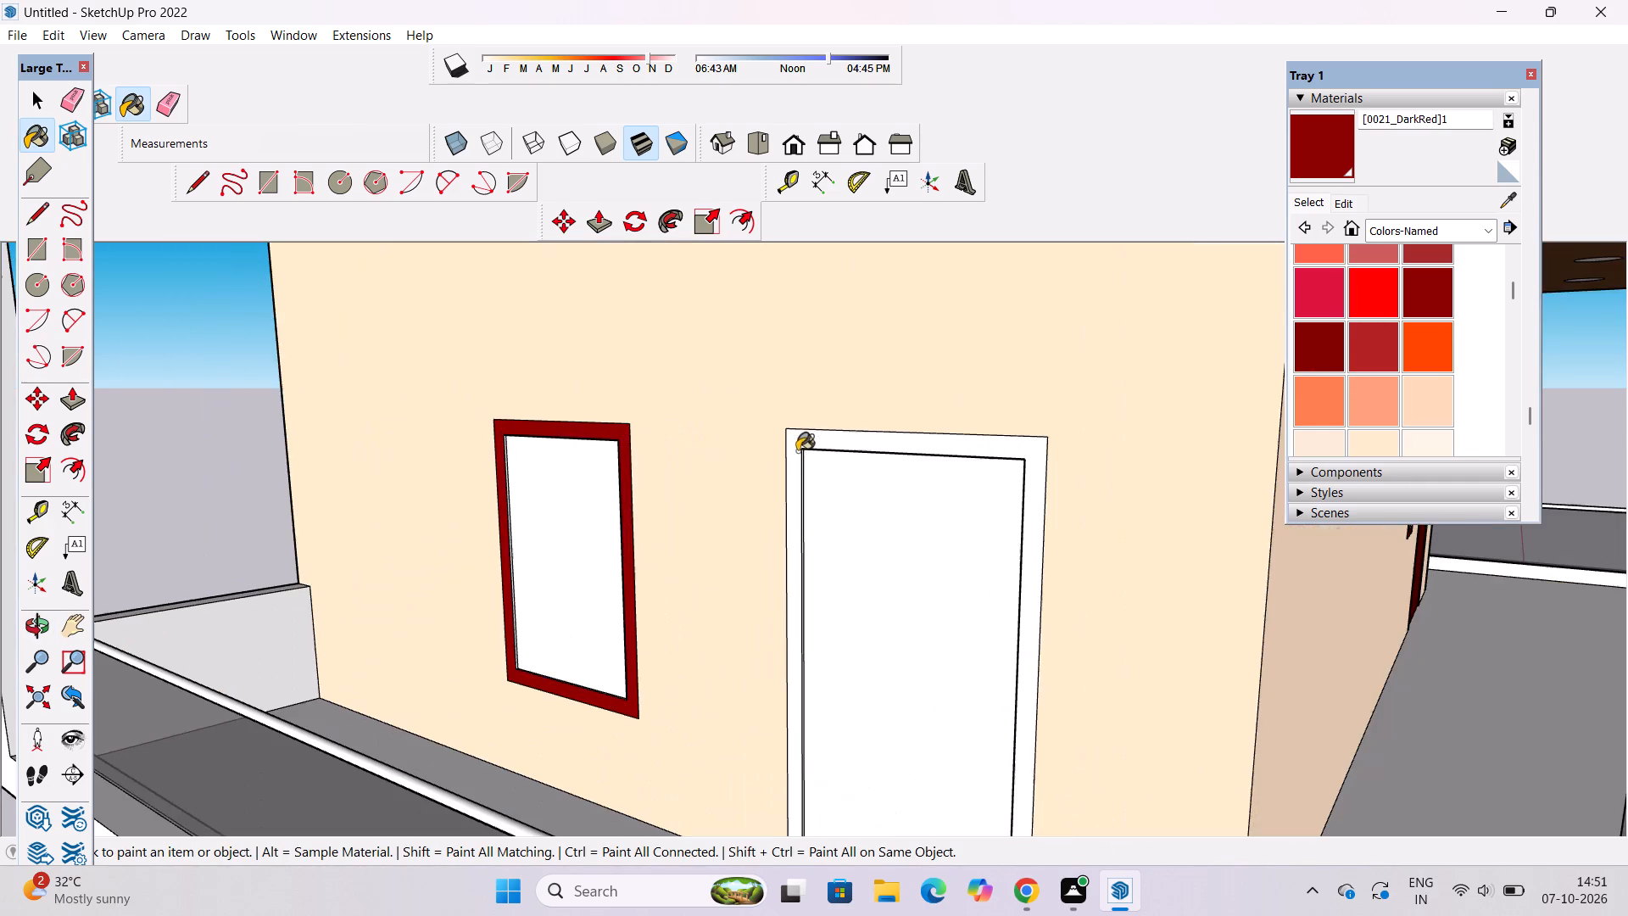
pyautogui.click(807, 449)
# Darken the [0021_DarkRed]1 material to a deep maroon using the Color Wheel picker's brightness.
pyautogui.click(1352, 205)
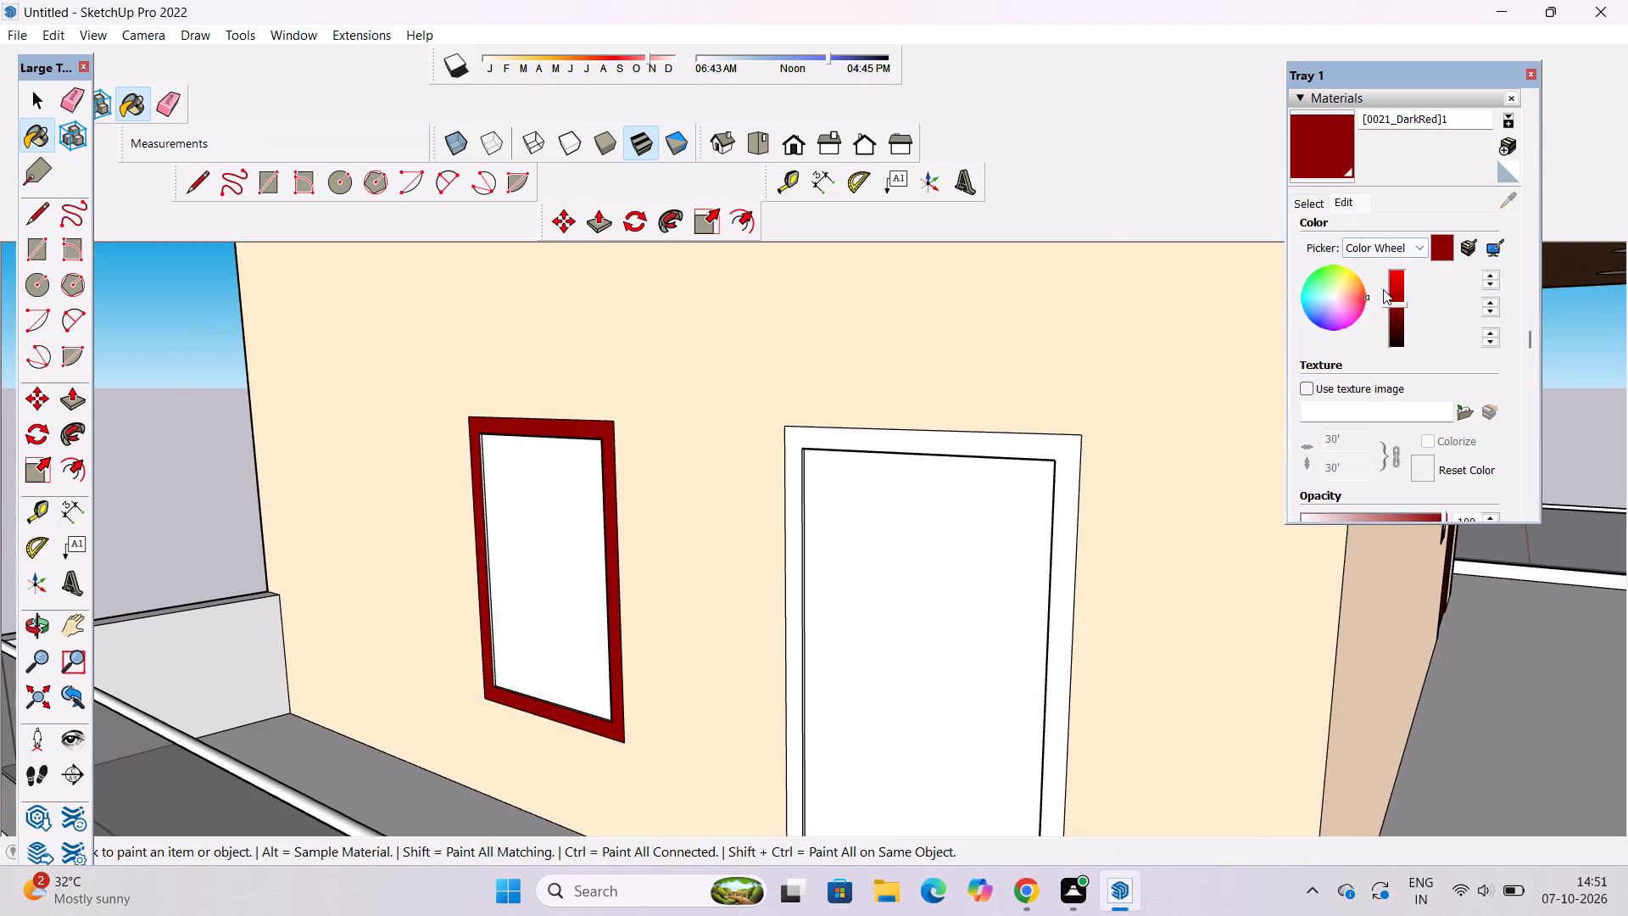
pyautogui.click(1395, 309)
pyautogui.click(1393, 317)
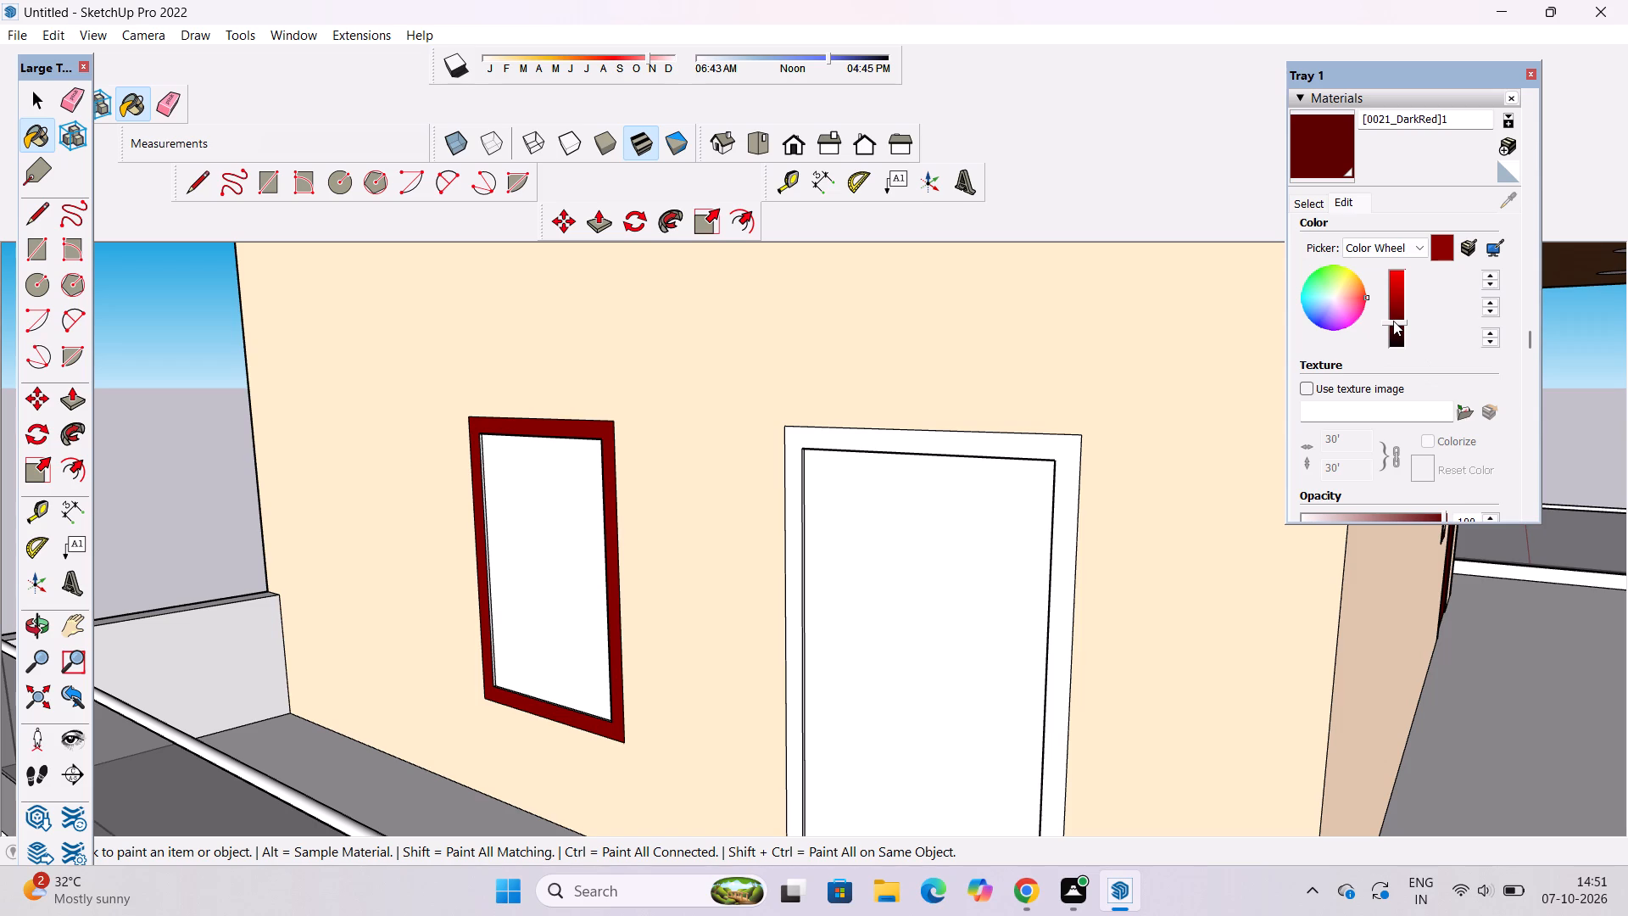
pyautogui.click(1393, 321)
# Paint the inner side reveal of the middle balcony's window frame with the darkened [0021_DarkRed]1.
pyautogui.scroll(16, 492, 489)
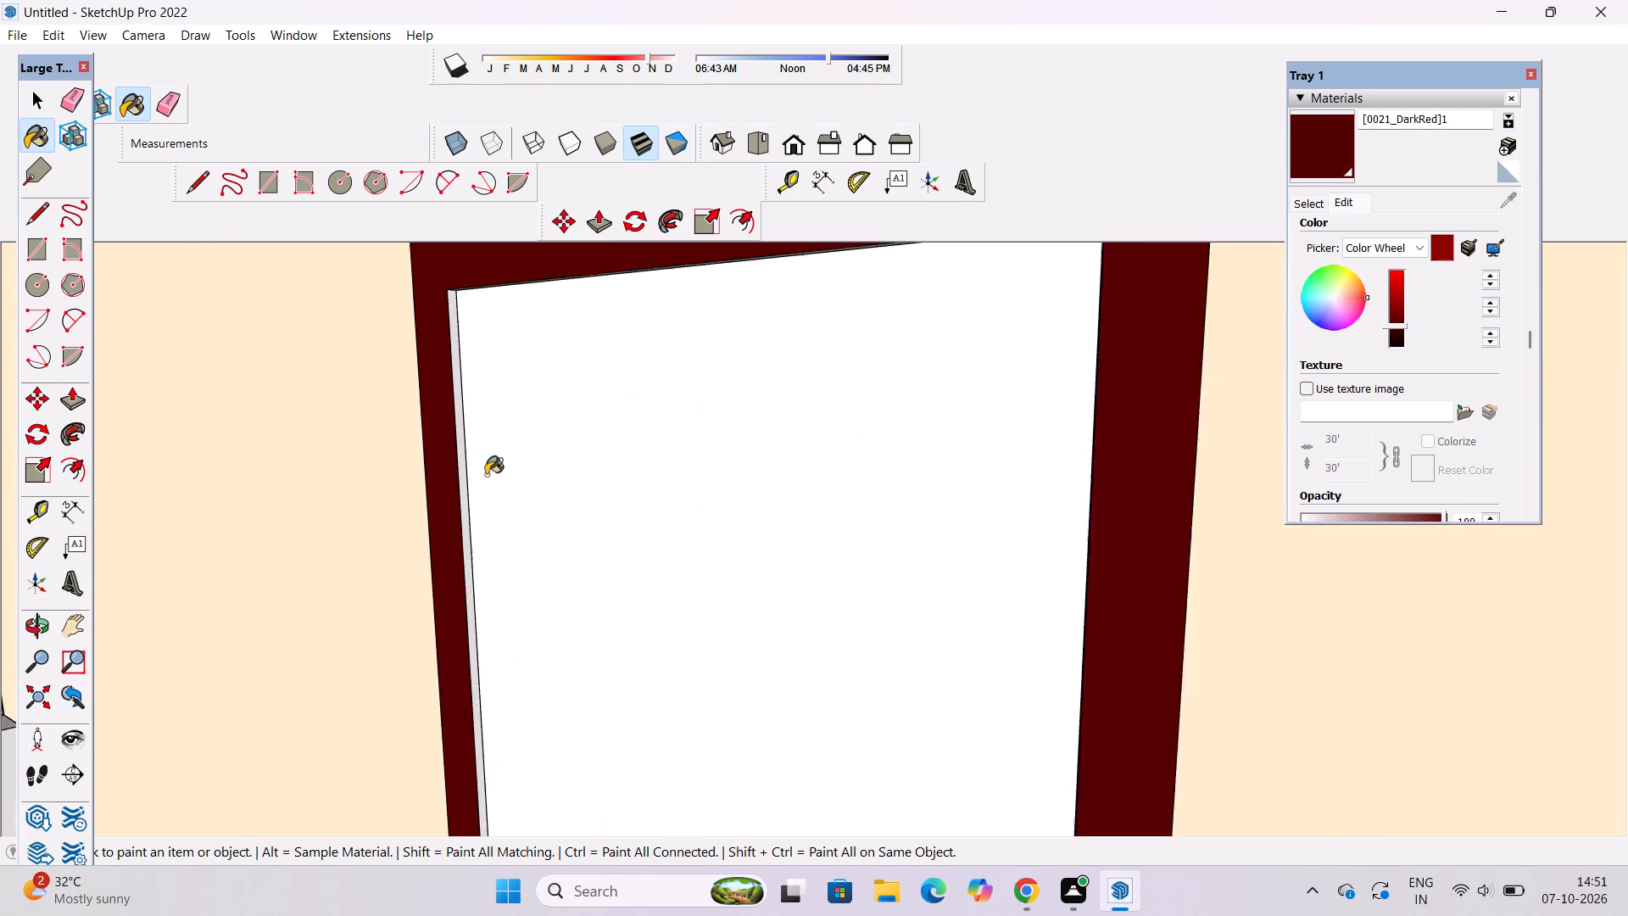
pyautogui.scroll(1, 486, 475)
pyautogui.click(444, 373)
pyautogui.scroll(-6, 446, 384)
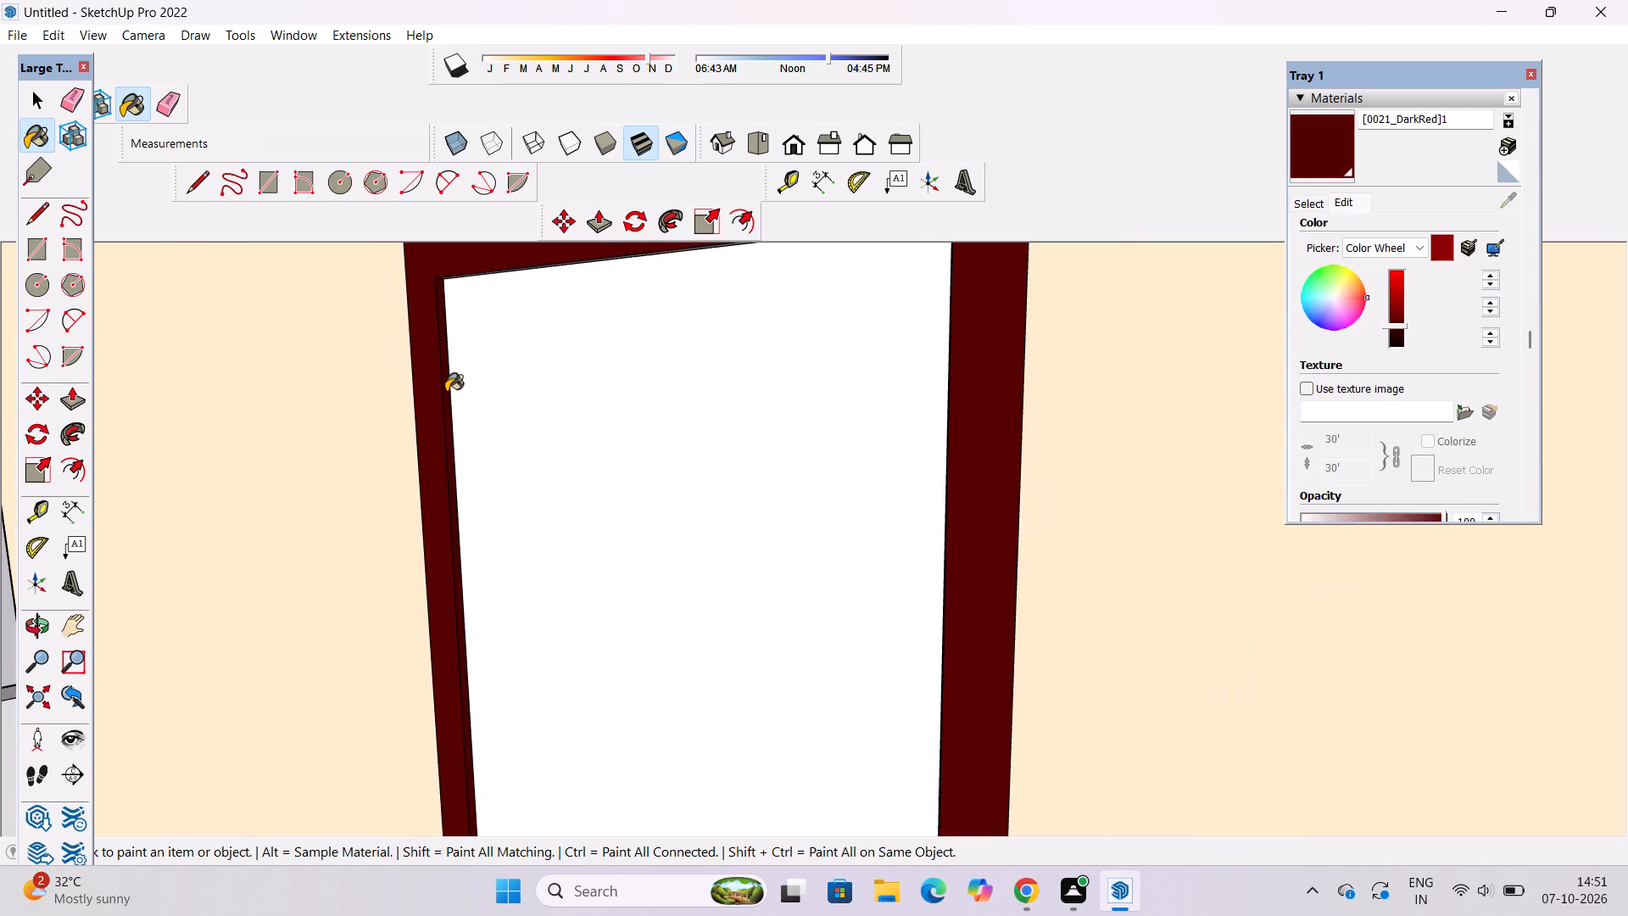
pyautogui.scroll(-11, 451, 398)
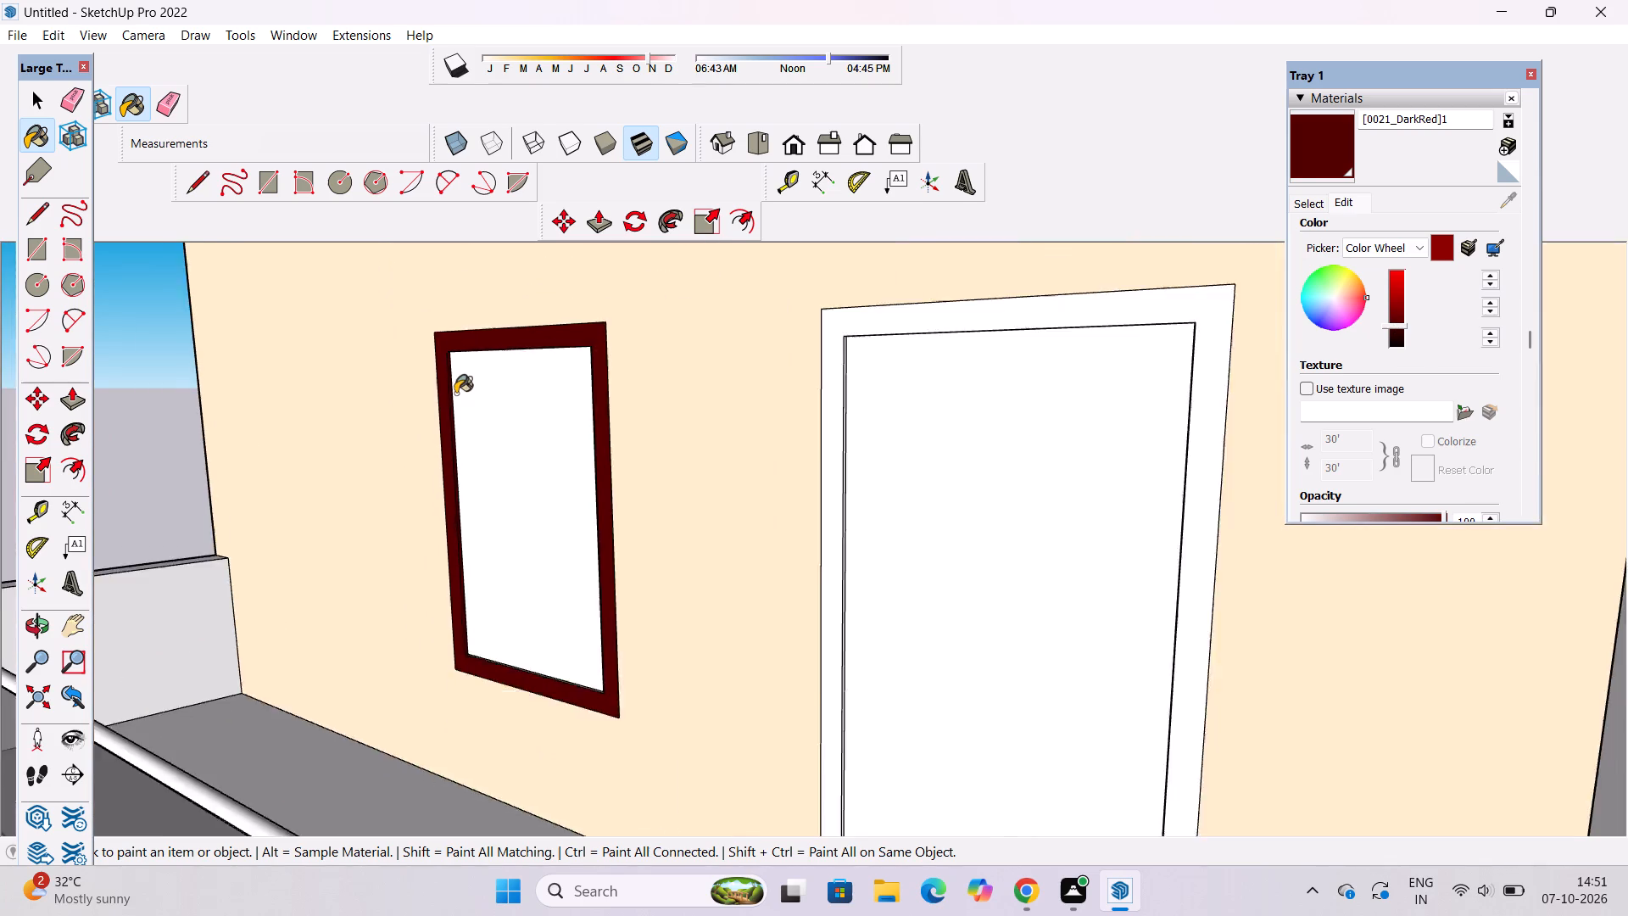
# Paint the door frame beside that window and its inner side reveal with the darkened [0021_DarkRed]1.
pyautogui.scroll(-4, 455, 394)
pyautogui.scroll(3, 756, 380)
pyautogui.click(802, 338)
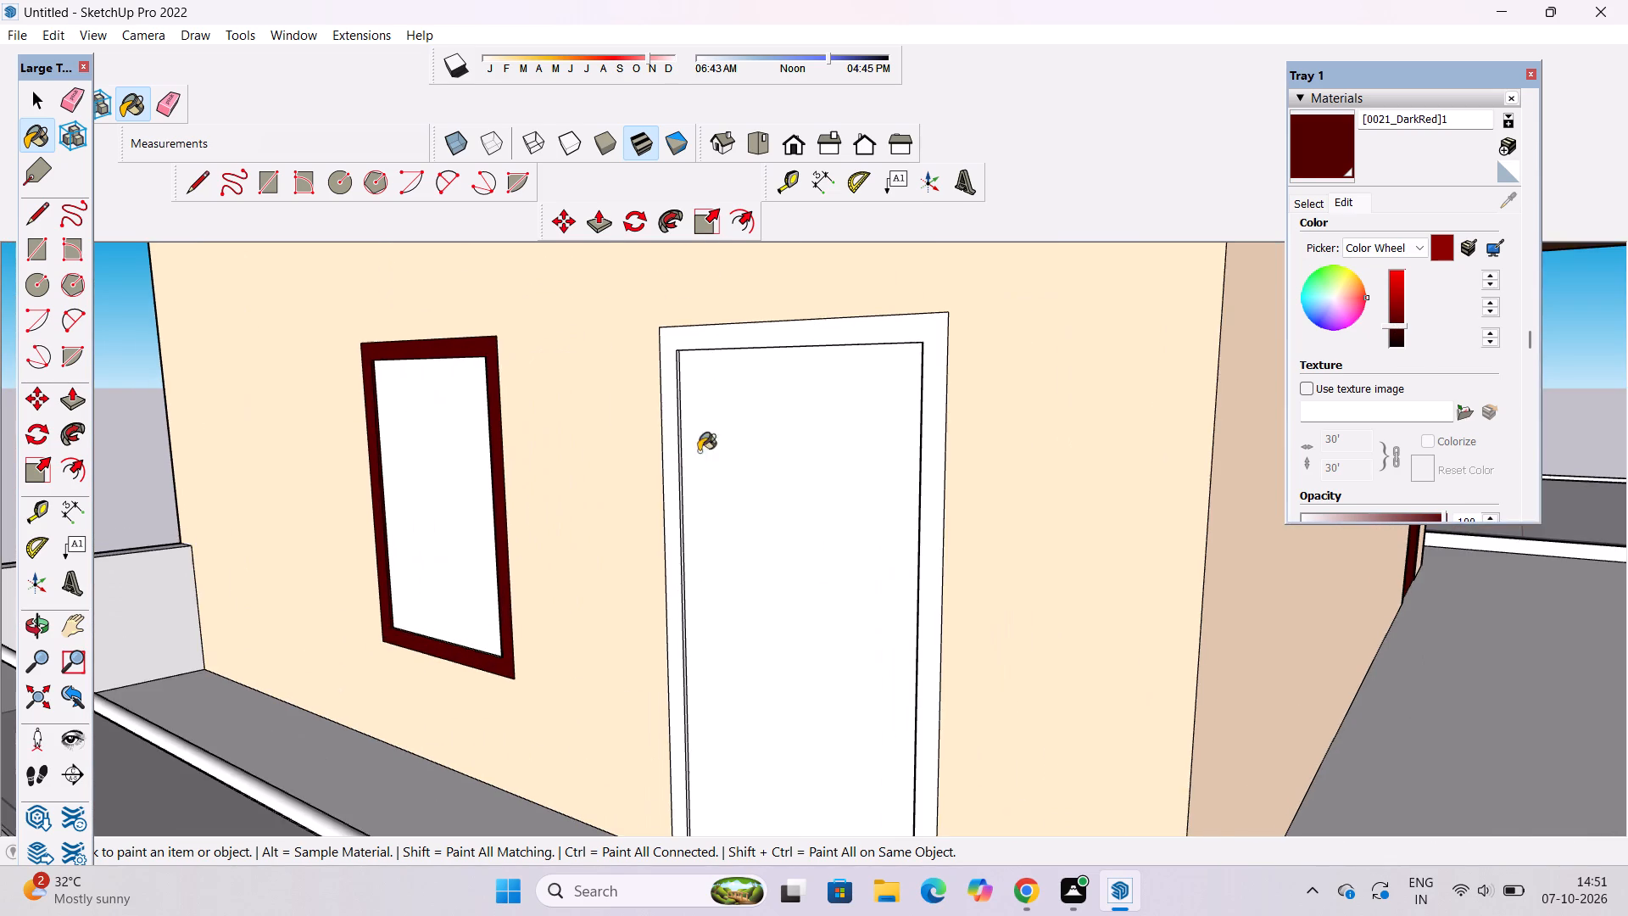
pyautogui.scroll(12, 672, 469)
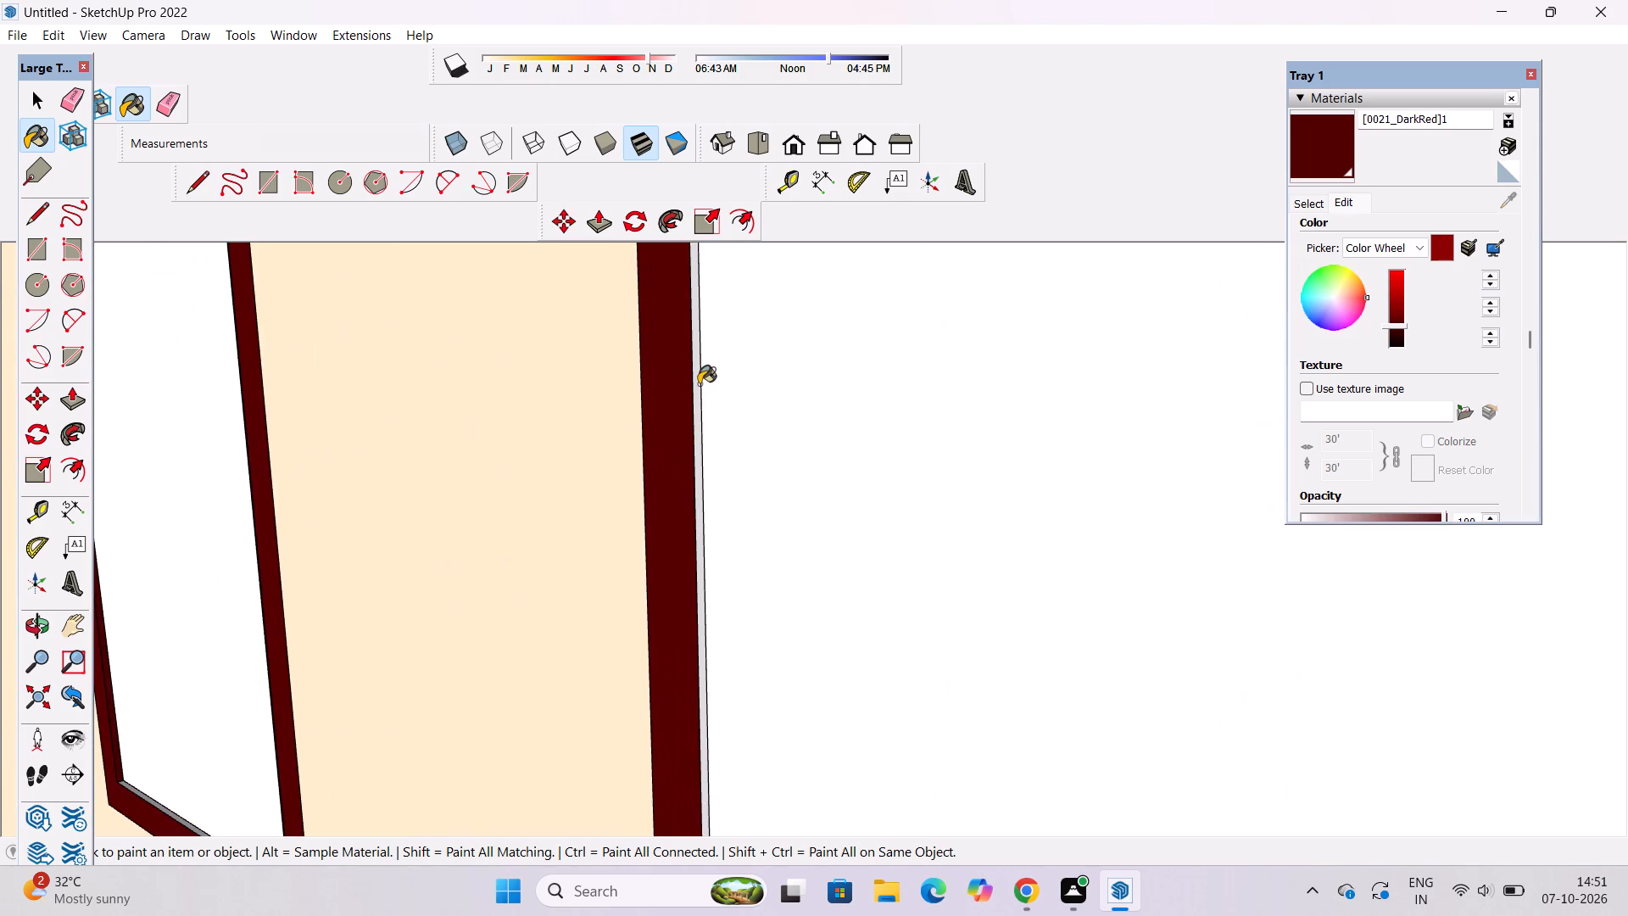
pyautogui.click(699, 384)
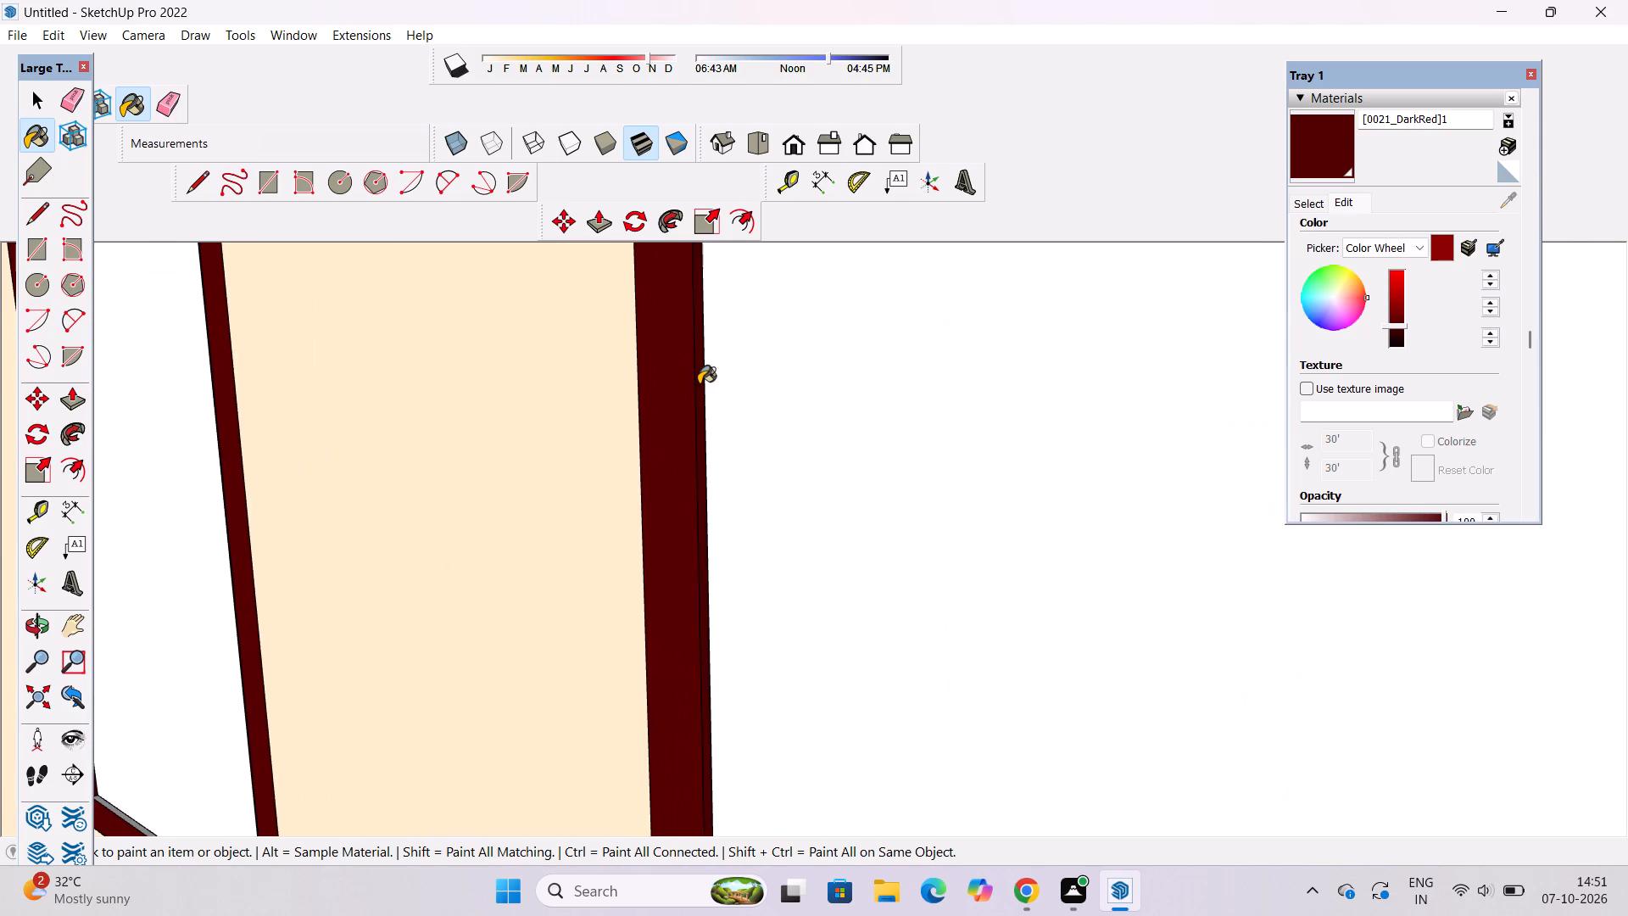
# Paint the grey bottom reveal inside the middle balcony's window frame with the darkened [0021_DarkRed]1.
pyautogui.scroll(-15, 699, 384)
pyautogui.scroll(19, 483, 522)
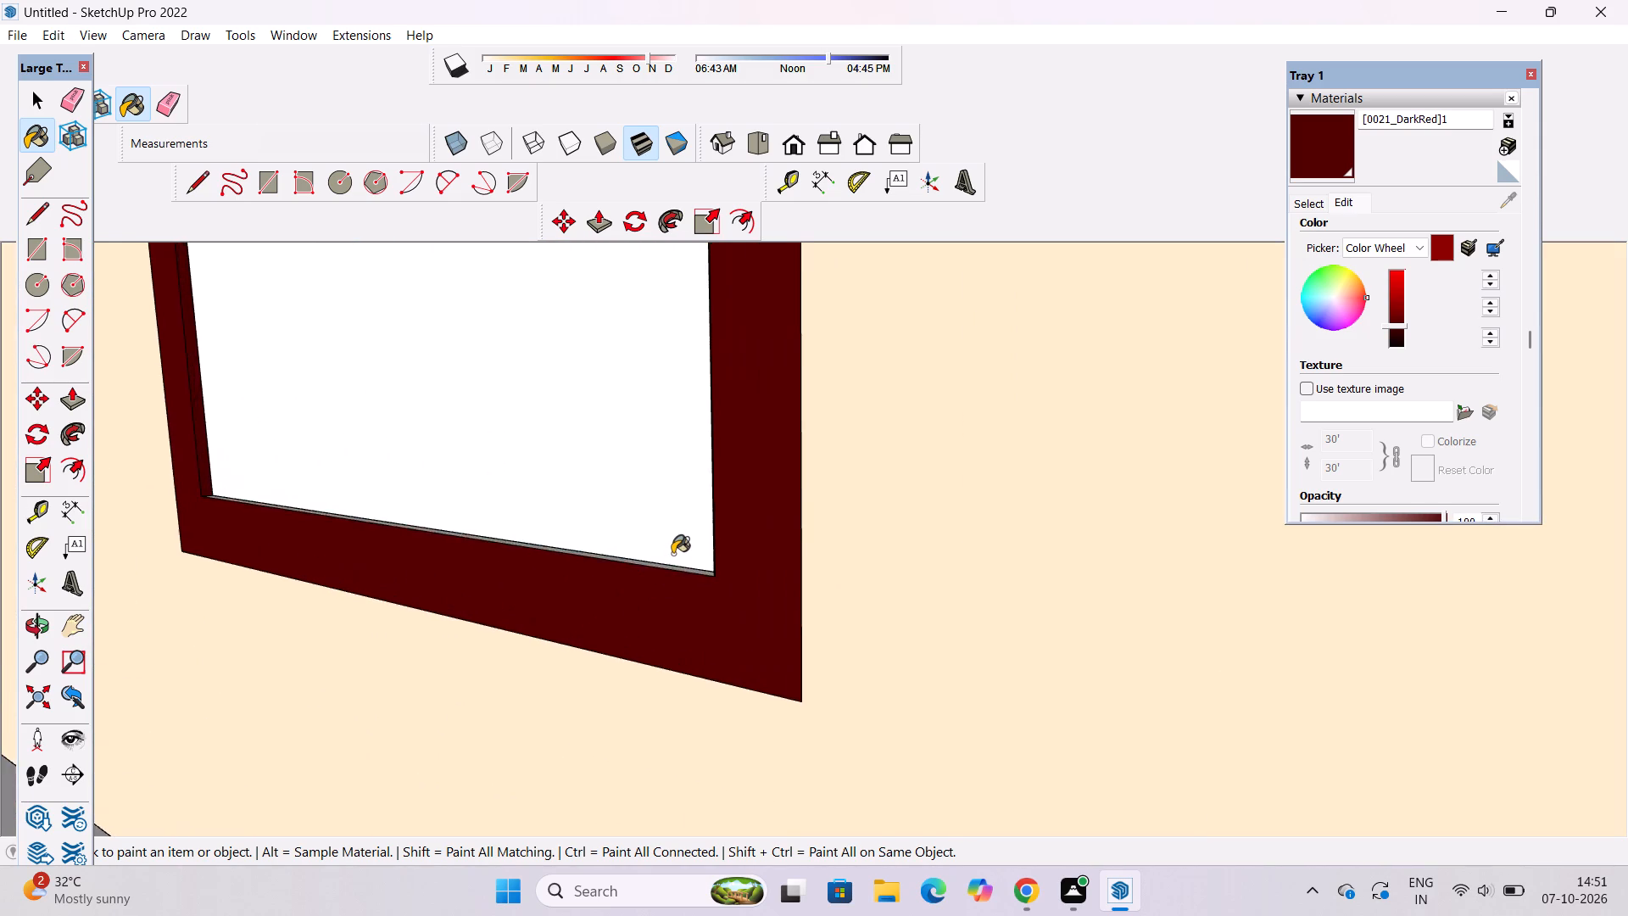
pyautogui.scroll(20, 672, 554)
pyautogui.scroll(2, 672, 554)
pyautogui.scroll(-3, 990, 584)
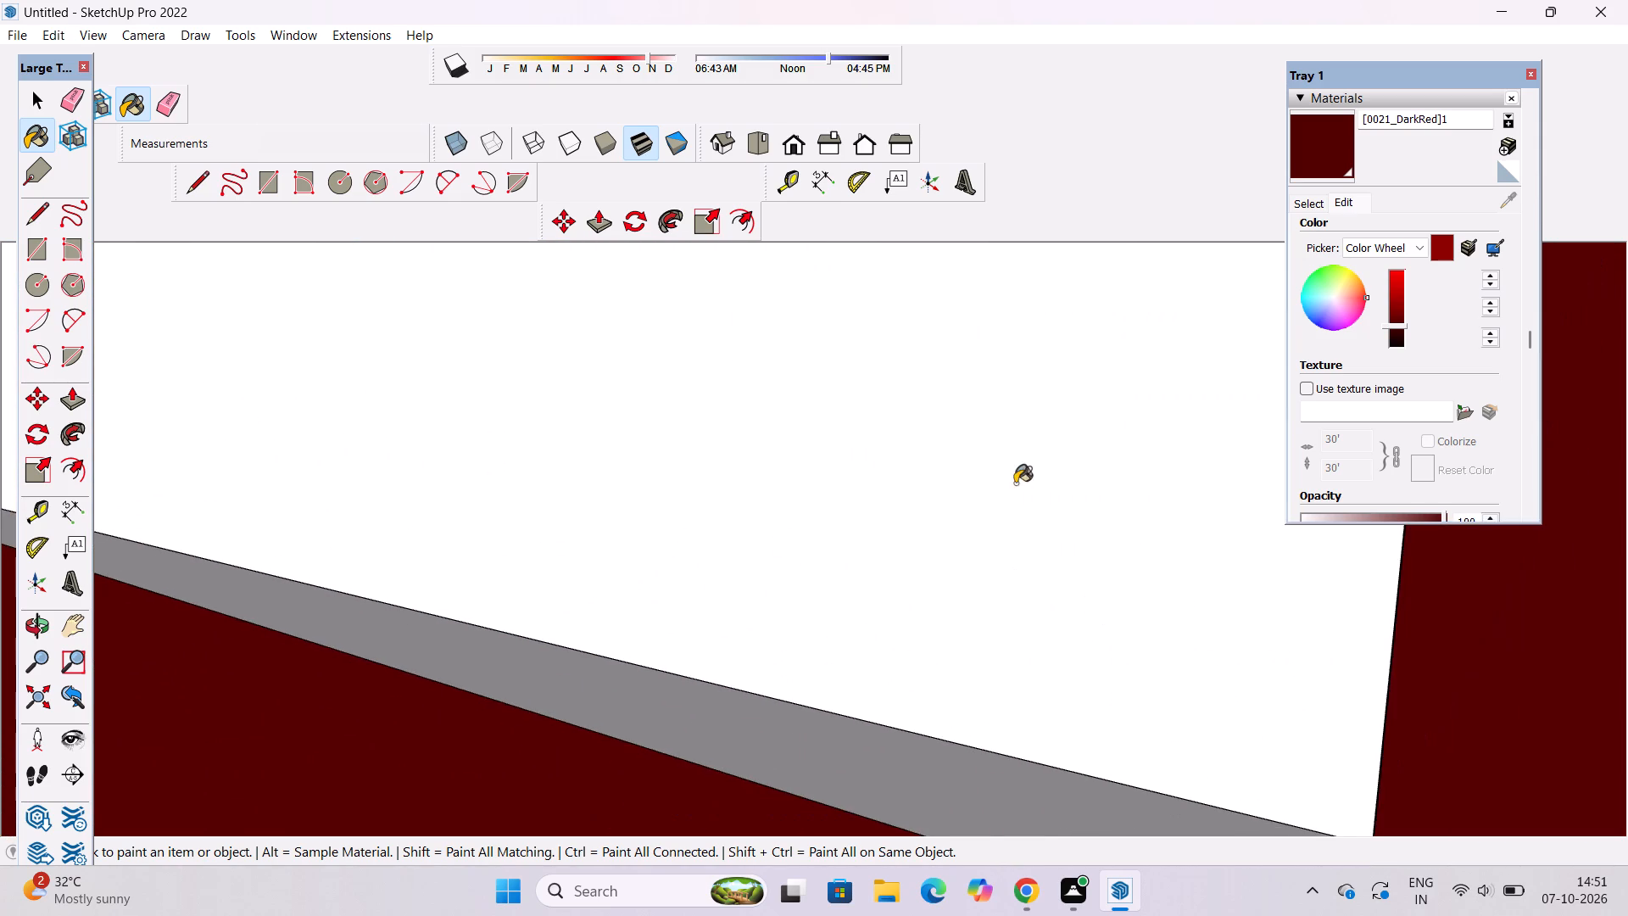
pyautogui.scroll(1, 1006, 723)
pyautogui.click(951, 795)
pyautogui.scroll(-11, 705, 380)
pyautogui.scroll(-4, 773, 525)
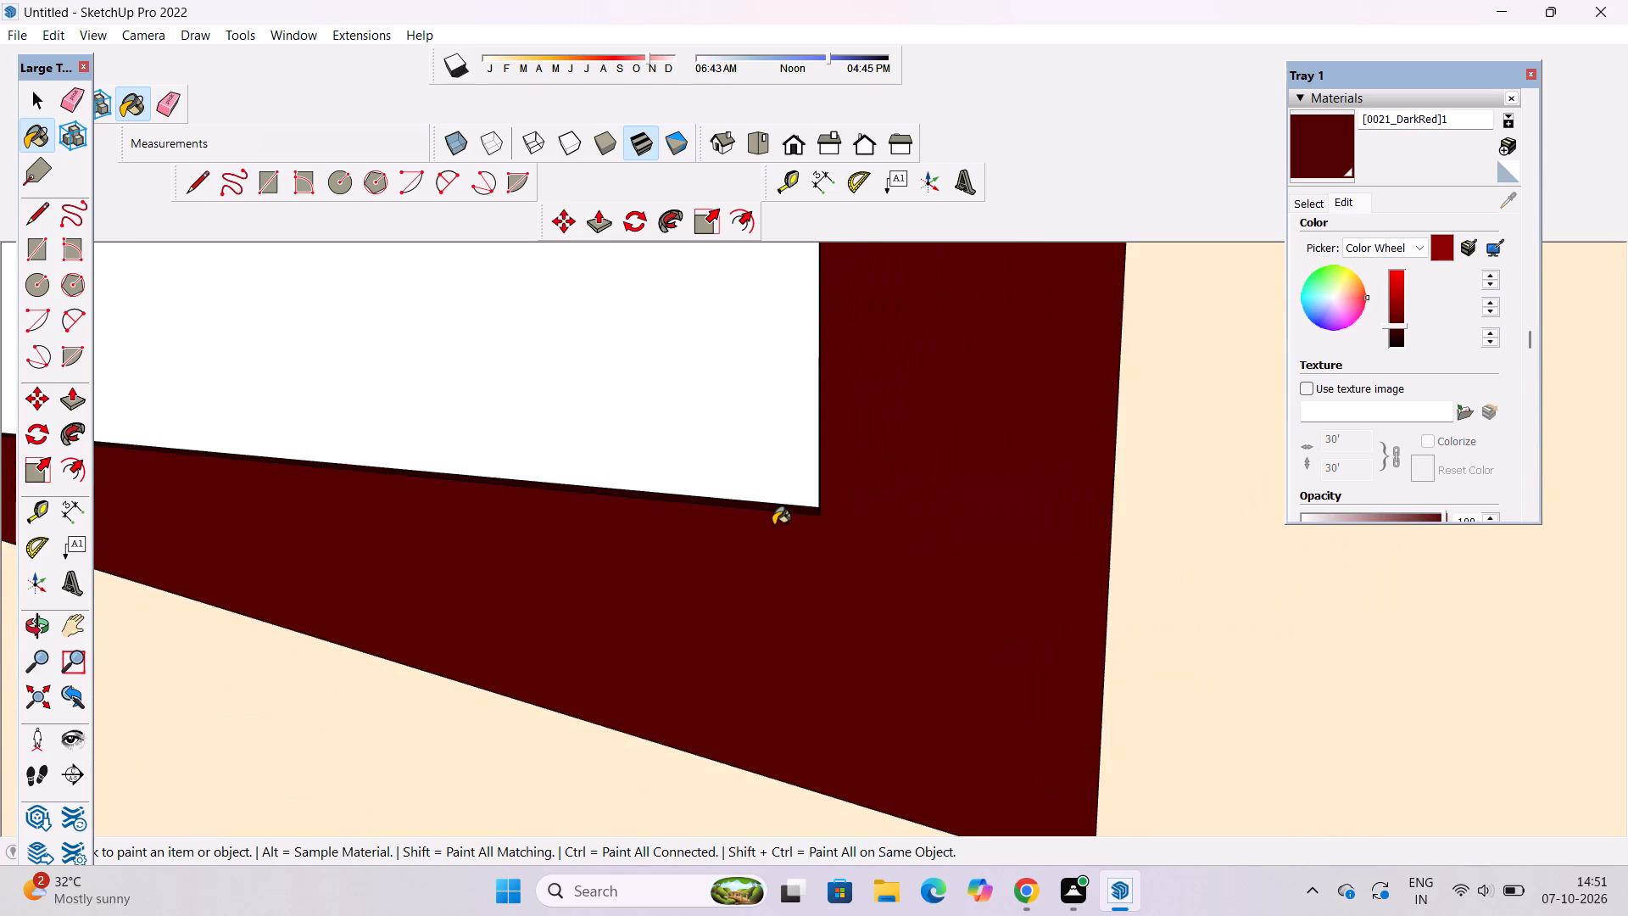
pyautogui.scroll(-20, 773, 525)
pyautogui.scroll(-5, 773, 525)
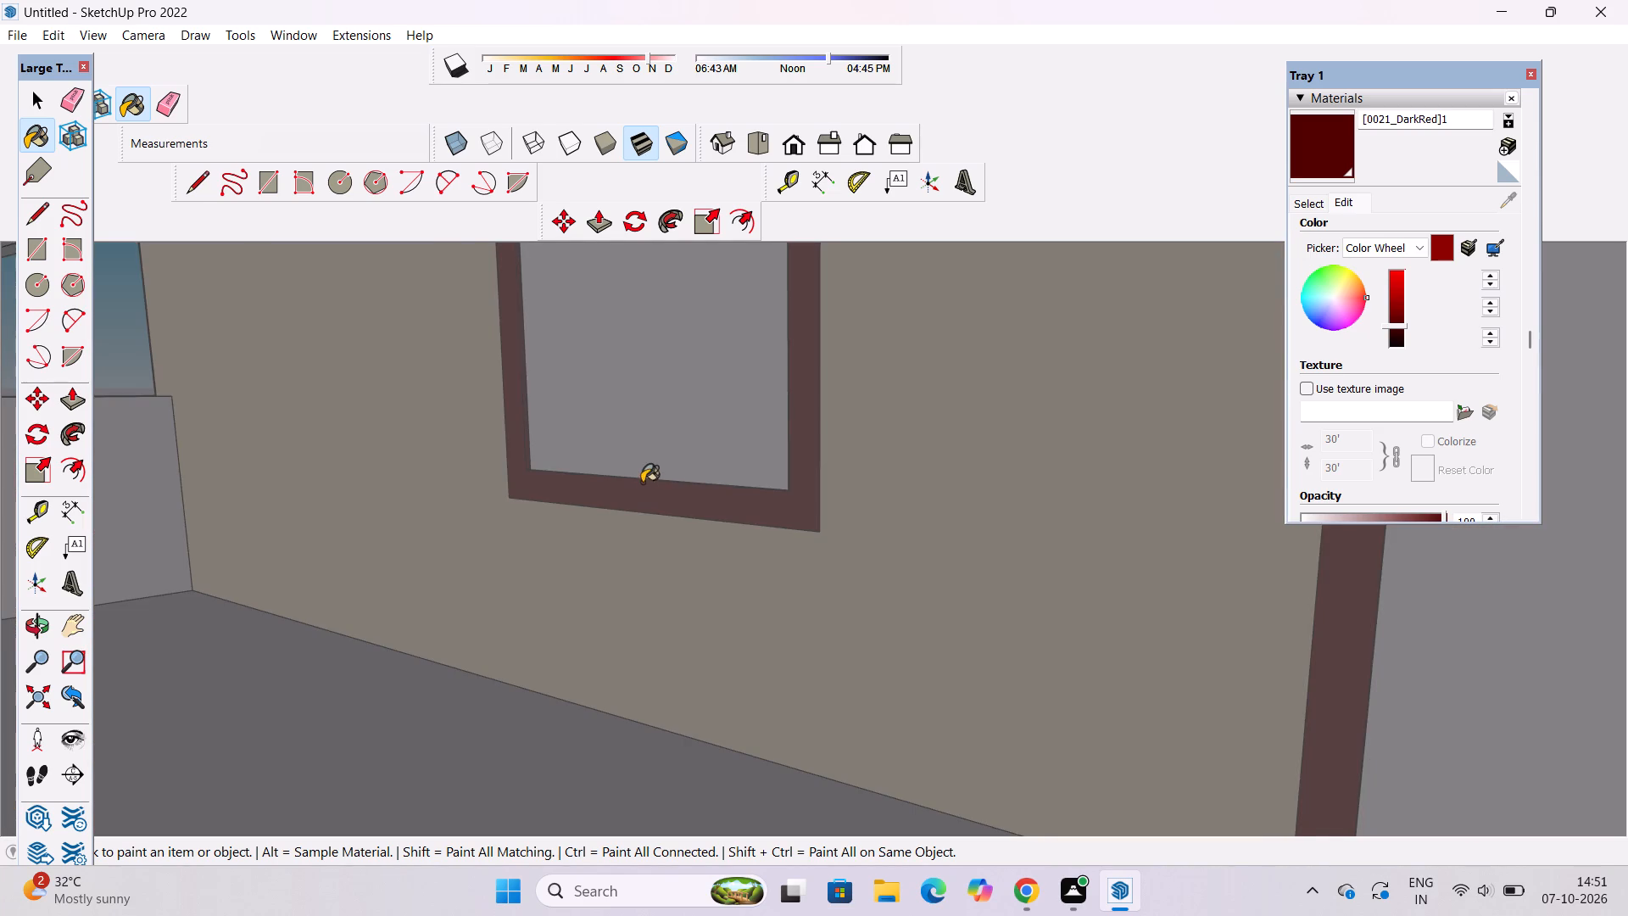
# Look over the building in front view, and examine the window and door frames on the balcony side.
pyautogui.scroll(-5, 645, 484)
pyautogui.moveTo(786, 143); pyautogui.dragTo(789, 153)
pyautogui.scroll(-6, 761, 583)
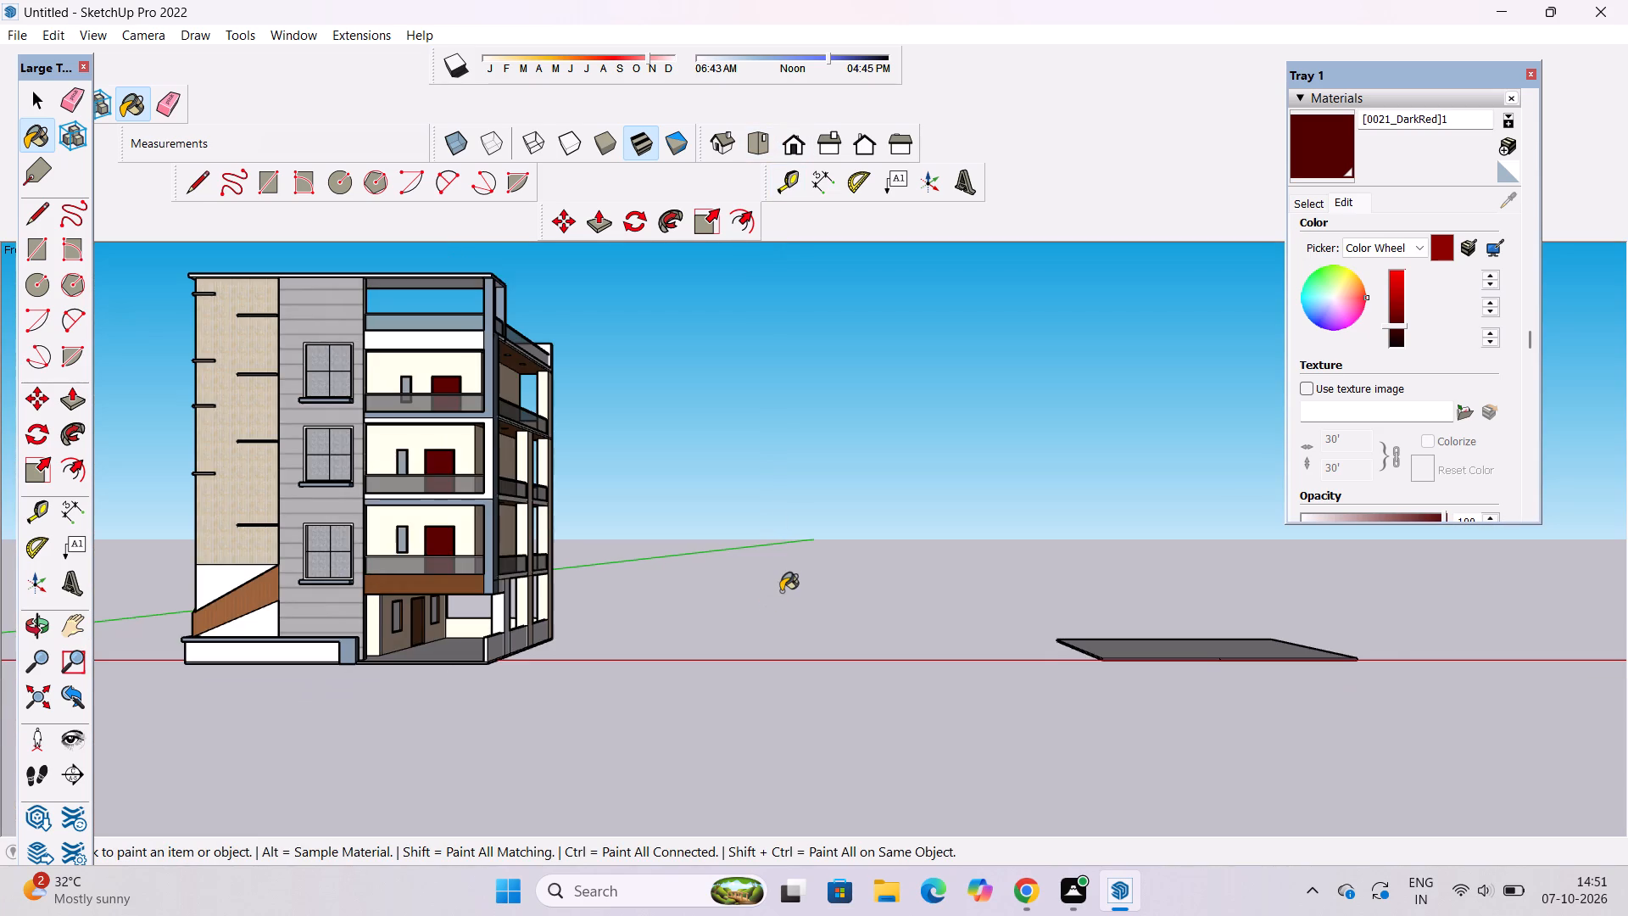
pyautogui.scroll(2, 778, 572)
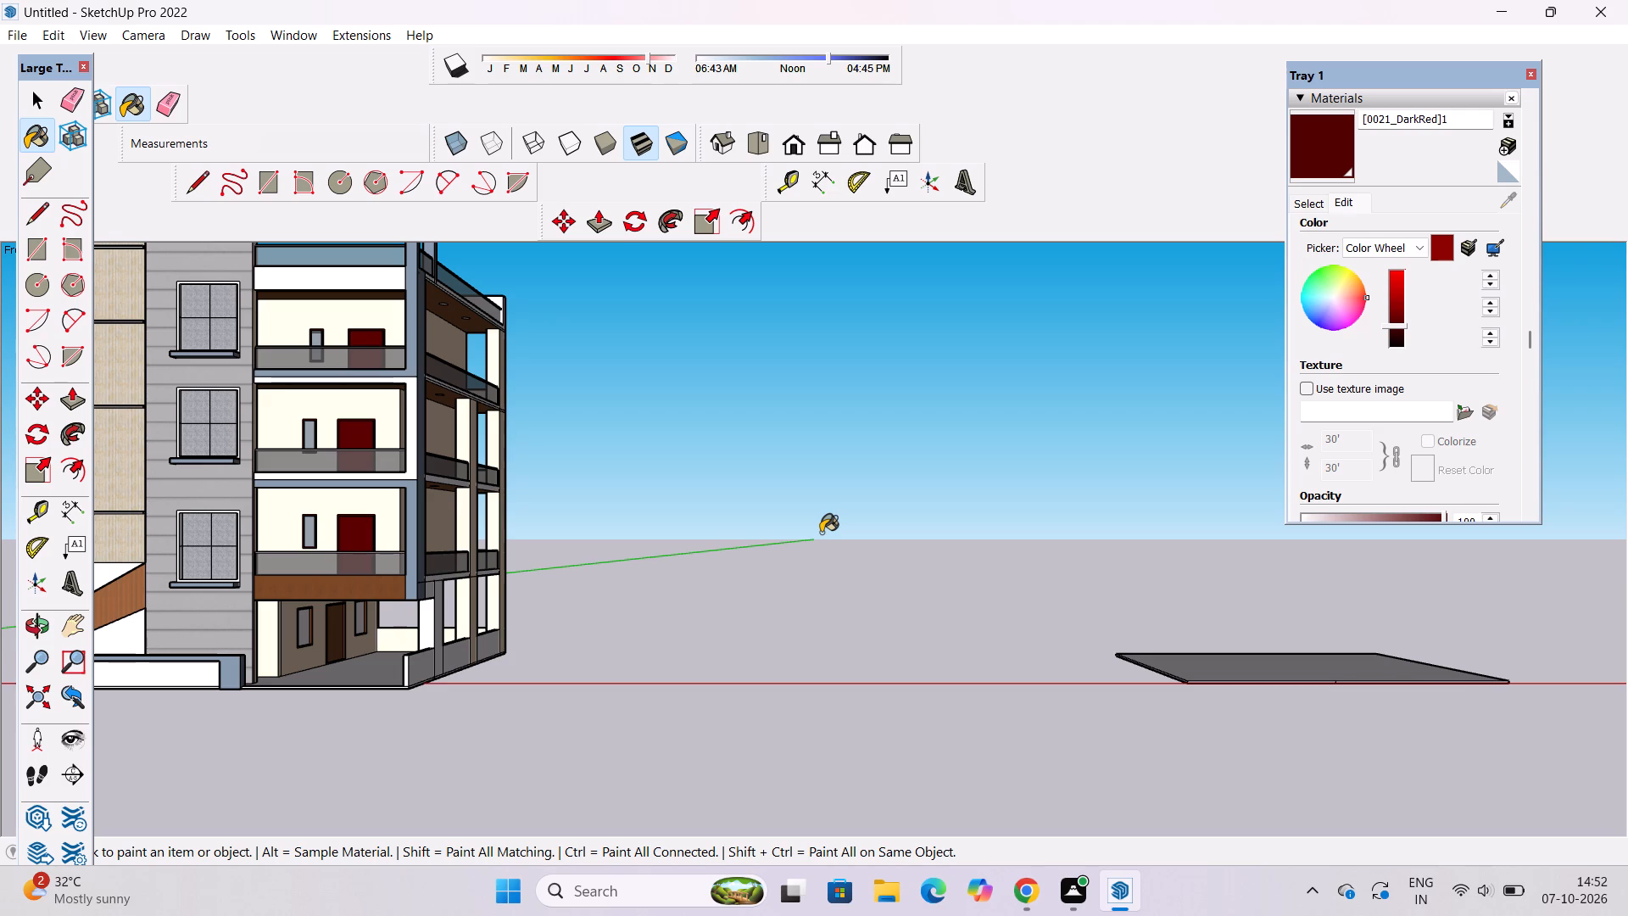
pyautogui.scroll(-3, 711, 488)
pyautogui.scroll(13, 520, 395)
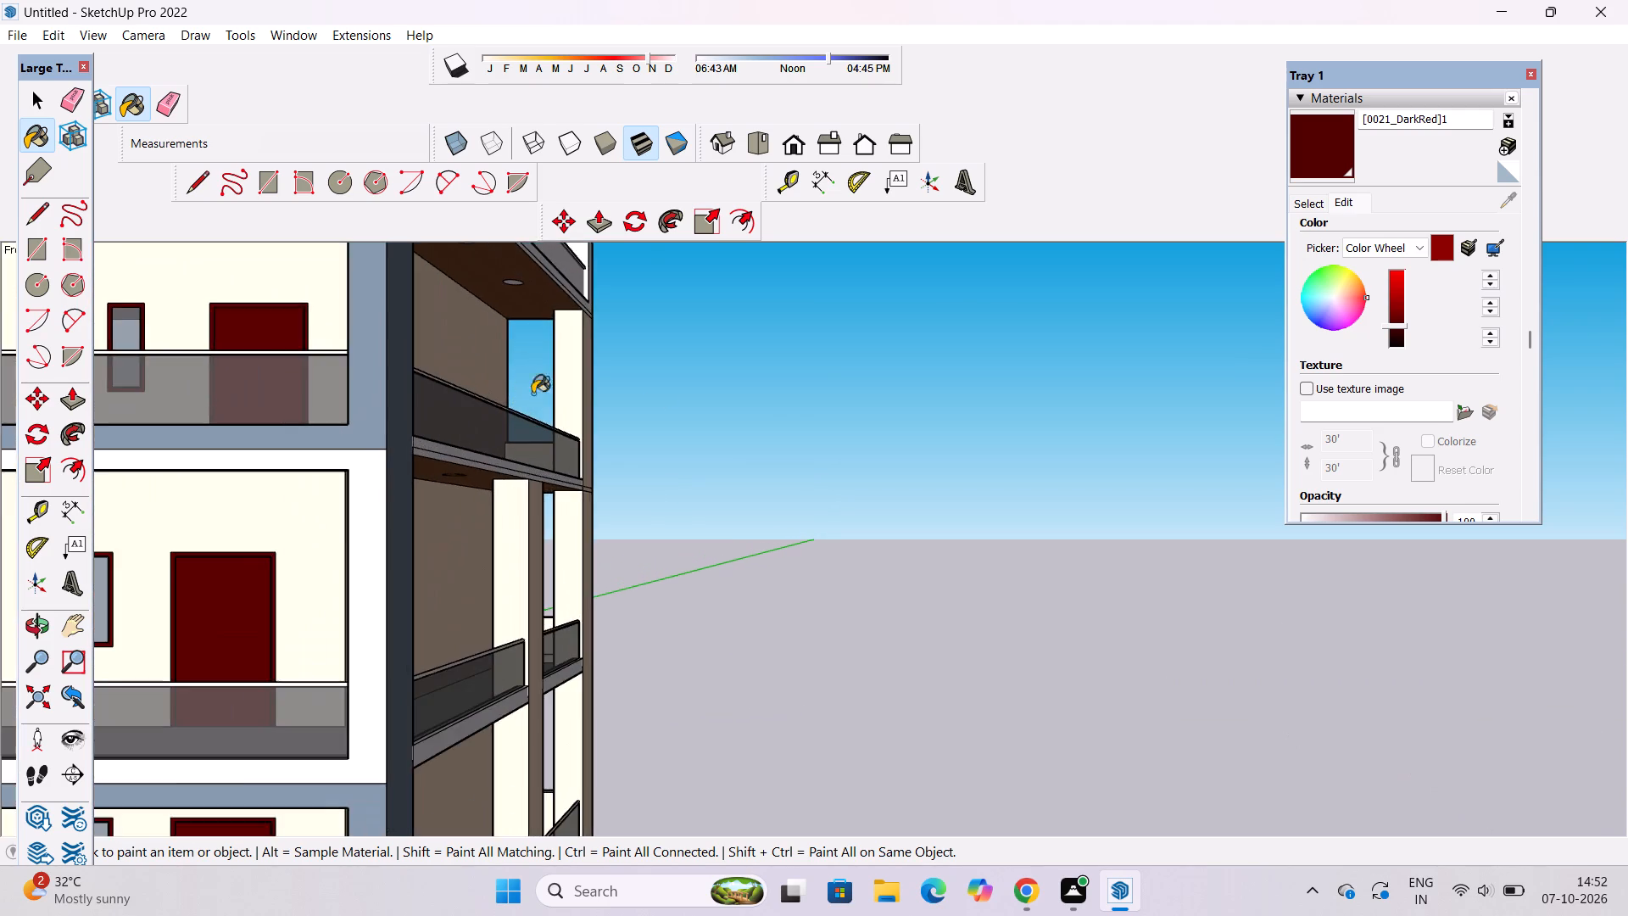
pyautogui.scroll(-8, 986, 462)
pyautogui.scroll(5, 152, 477)
pyautogui.scroll(-6, 189, 454)
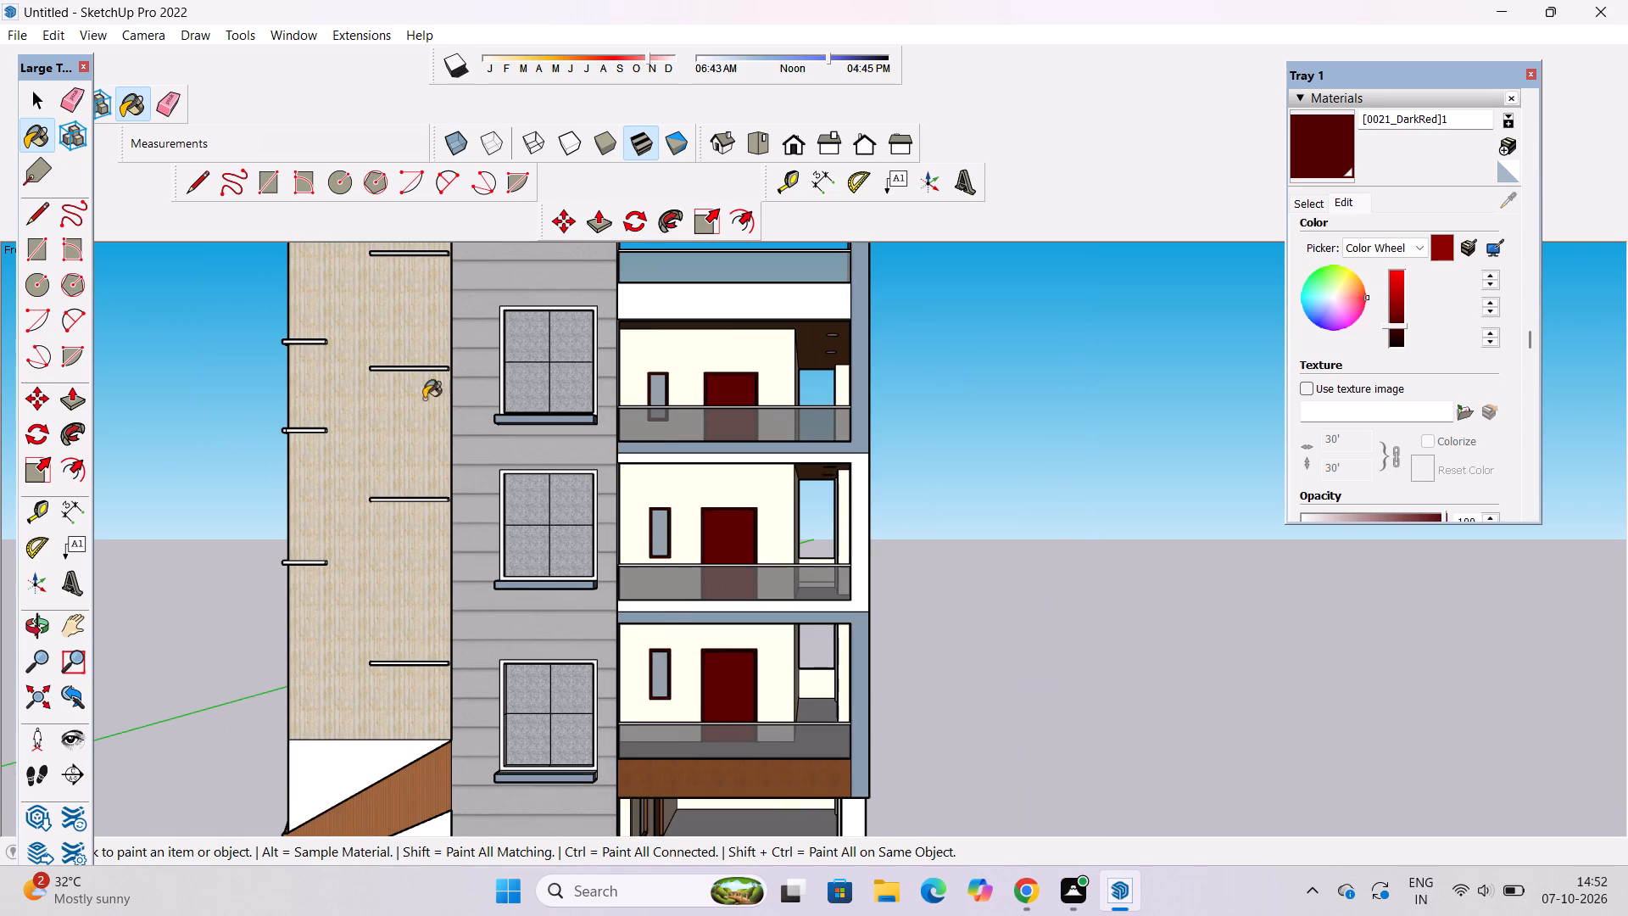
pyautogui.press('o')
pyautogui.scroll(-5, 569, 426)
pyautogui.moveTo(315, 500); pyautogui.dragTo(832, 553)
pyautogui.scroll(2, 752, 572)
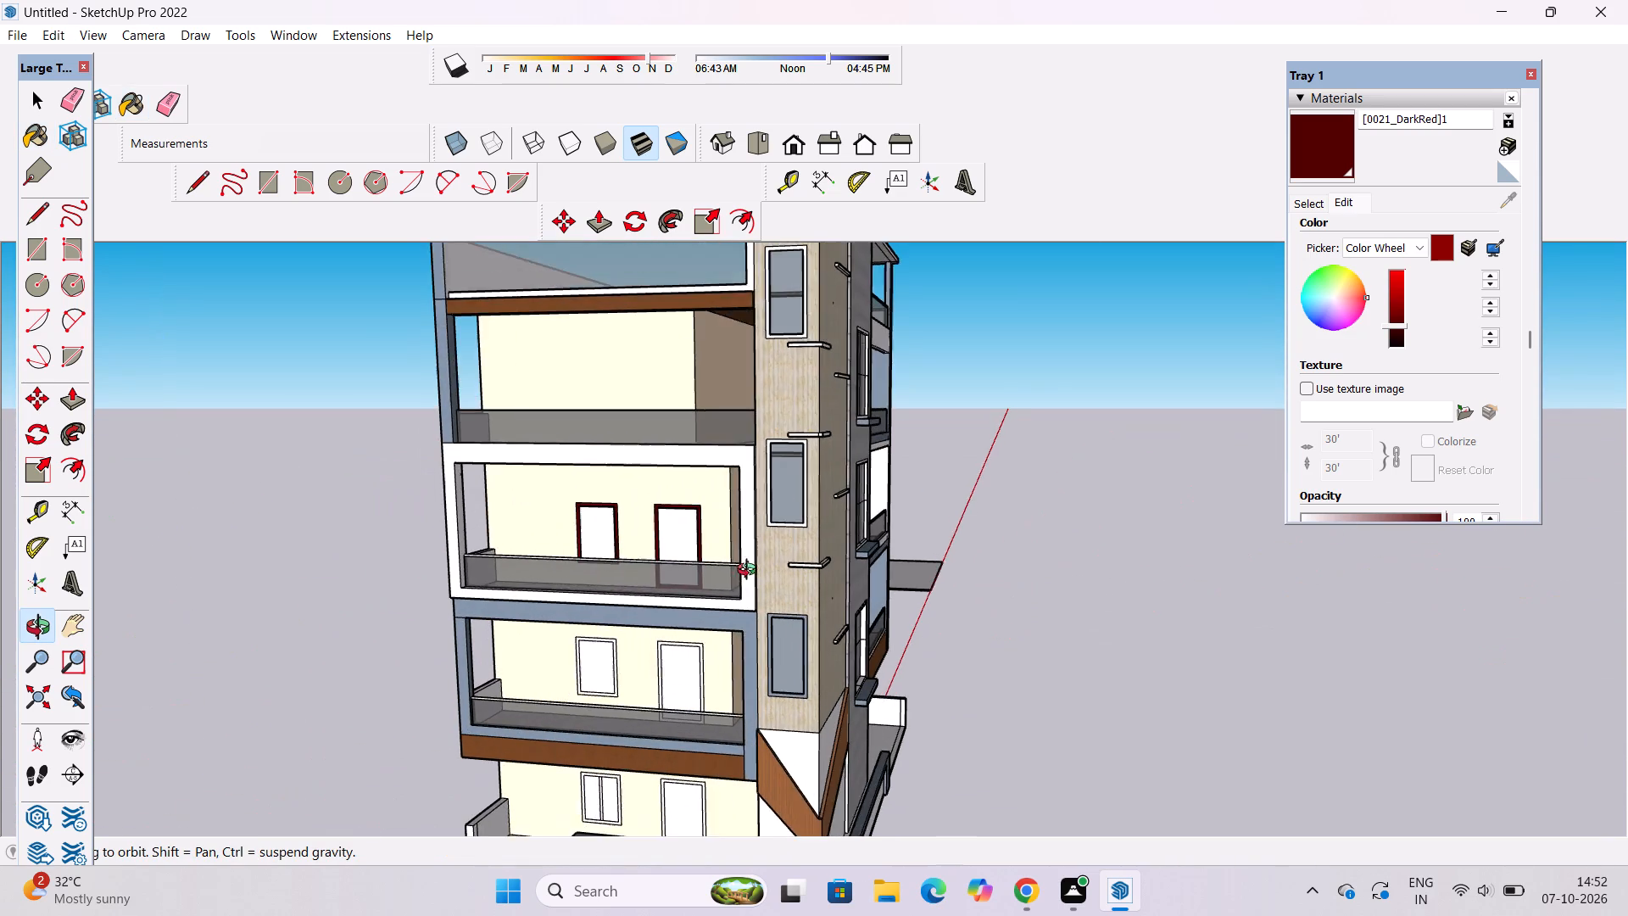
pyautogui.keyDown('shift'); pyautogui.moveTo(730, 573); pyautogui.dragTo(724, 509); pyautogui.keyUp('shift')
pyautogui.moveTo(713, 432); pyautogui.dragTo(716, 522)
pyautogui.moveTo(716, 552); pyautogui.dragTo(696, 473)
pyautogui.scroll(4, 692, 504)
pyautogui.keyDown('shift'); pyautogui.moveTo(692, 518); pyautogui.dragTo(727, 424); pyautogui.keyUp('shift')
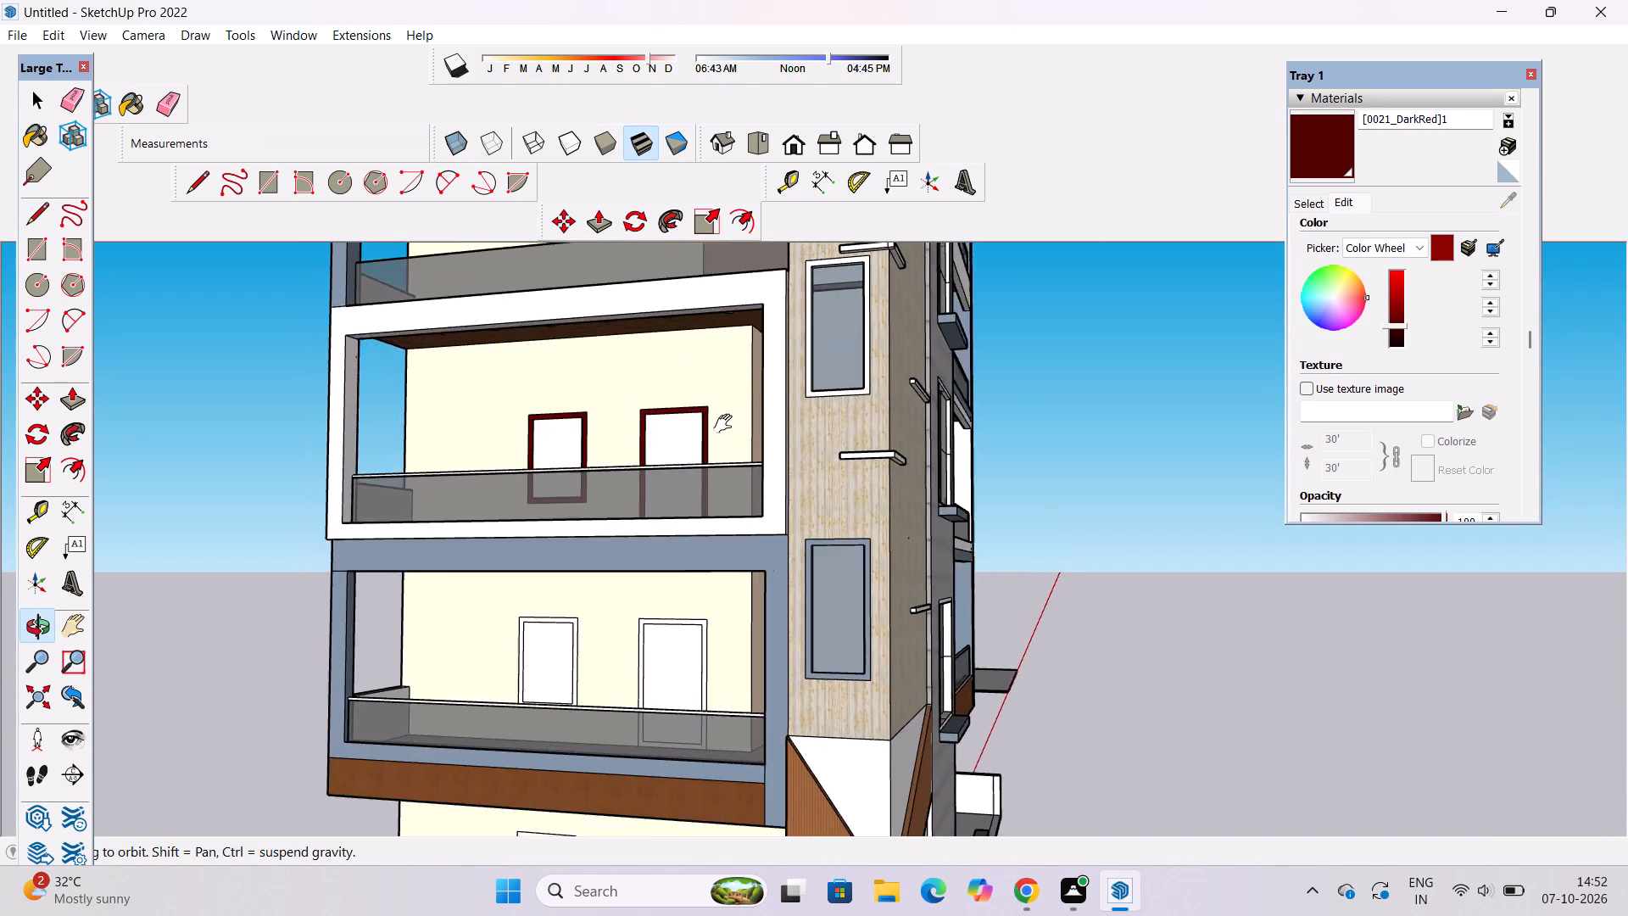
# Paint the window and door frames of the grey-framed balcony below with the darkened [0021_DarkRed]1.
pyautogui.moveTo(722, 433); pyautogui.dragTo(708, 483)
pyautogui.scroll(3, 698, 518)
pyautogui.keyDown('shift'); pyautogui.moveTo(692, 545); pyautogui.dragTo(730, 430); pyautogui.keyUp('shift')
pyautogui.click(1321, 157)
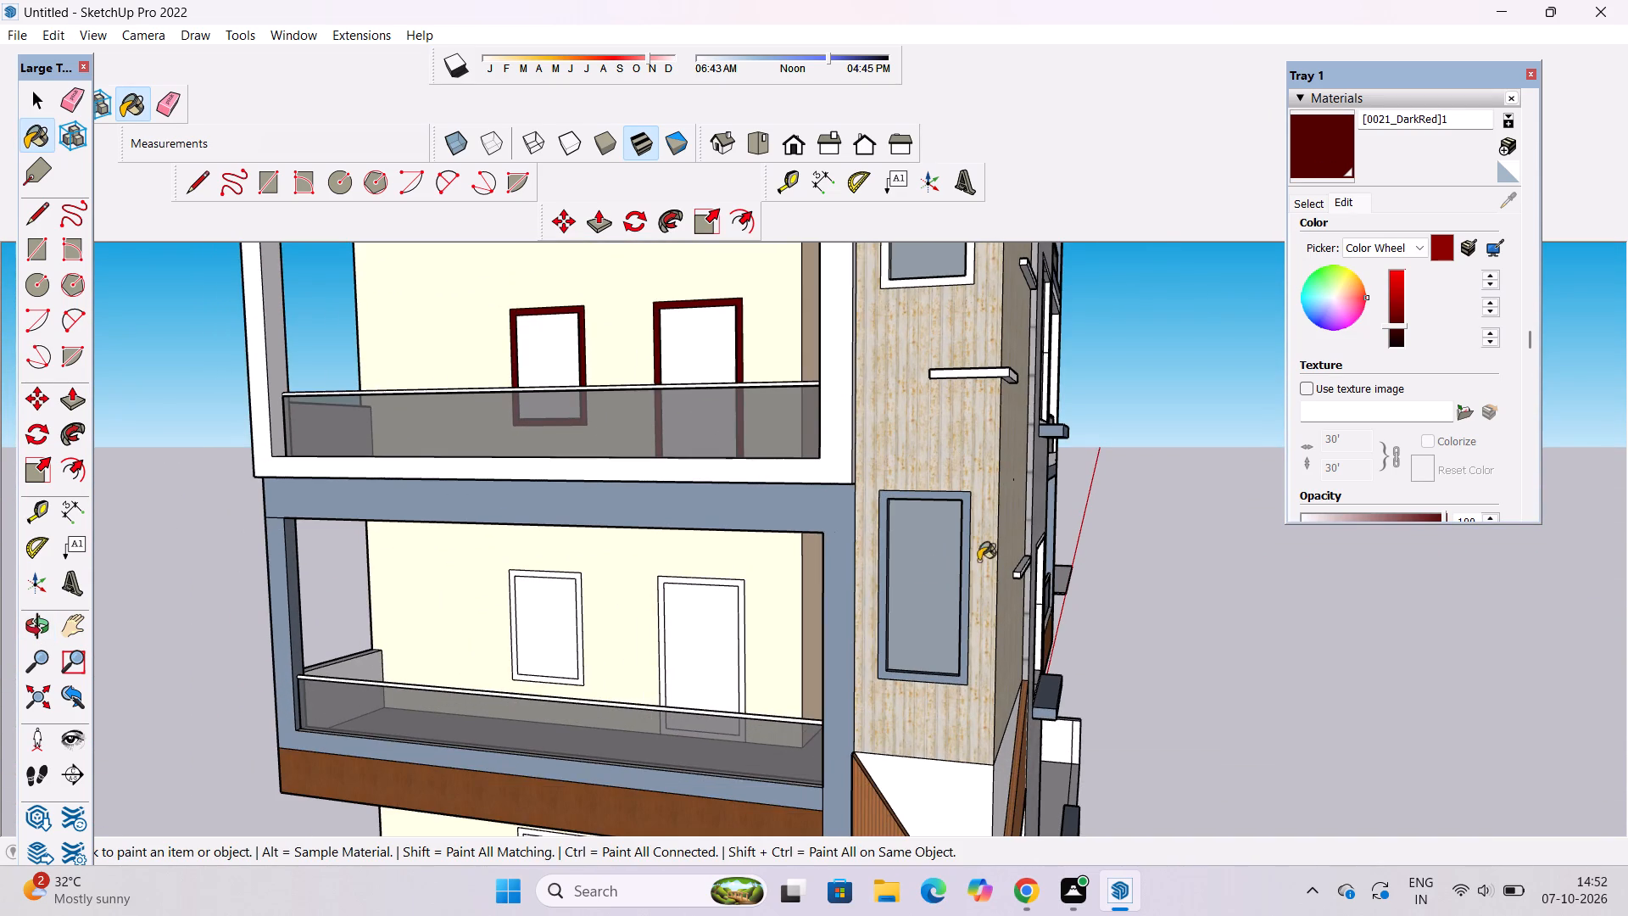
pyautogui.scroll(14, 707, 603)
pyautogui.click(776, 535)
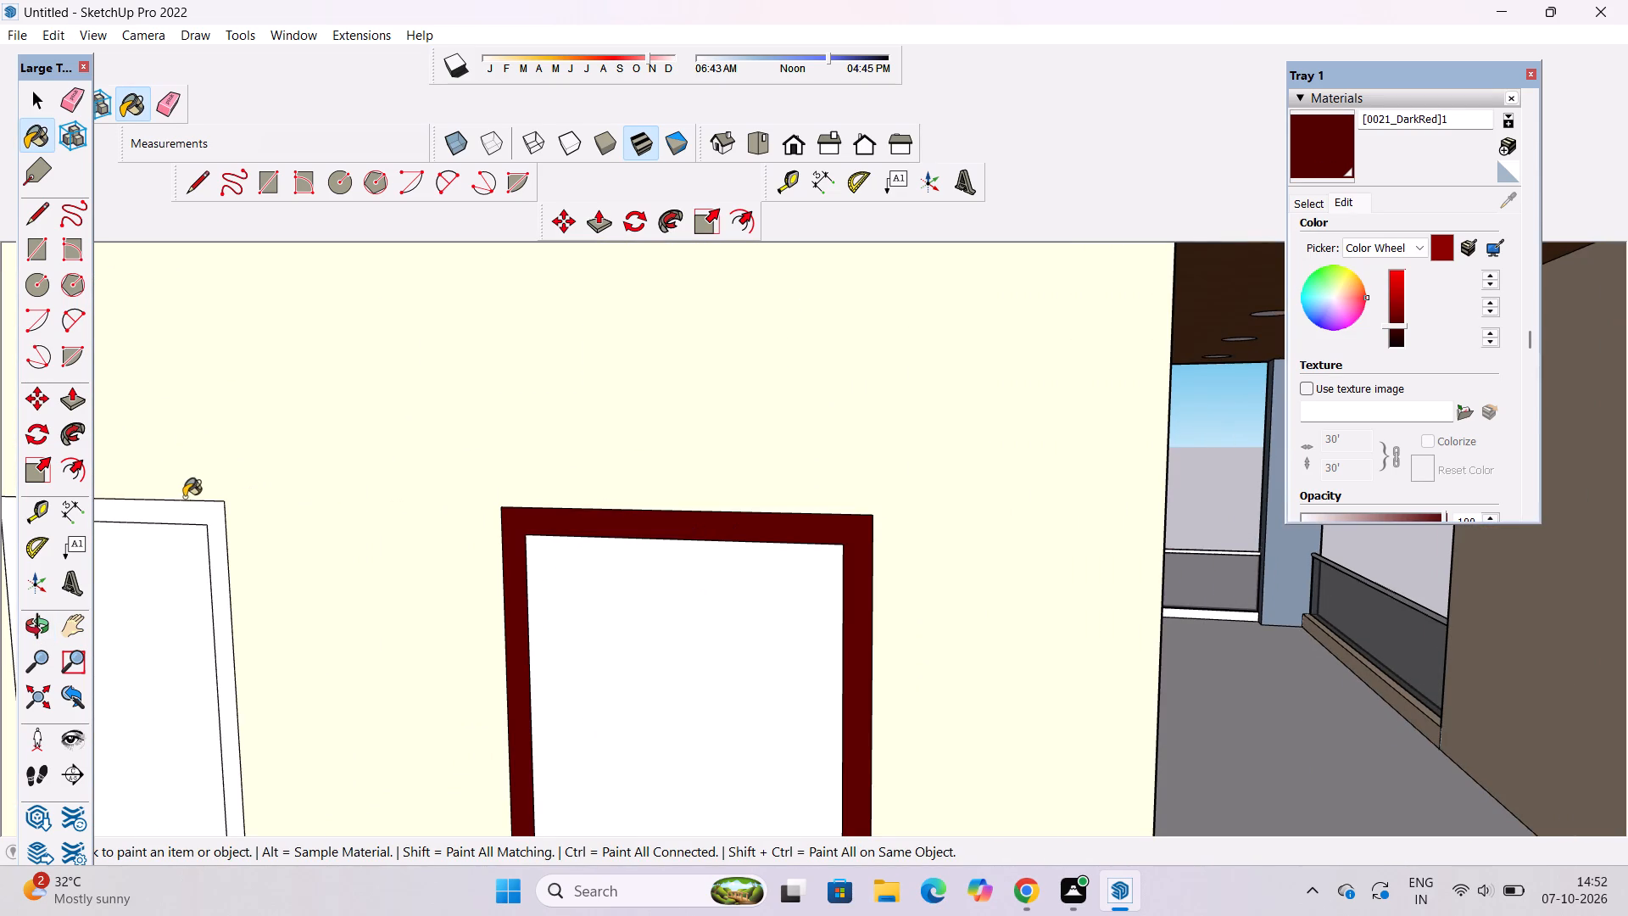
pyautogui.click(194, 511)
pyautogui.scroll(-17, 463, 538)
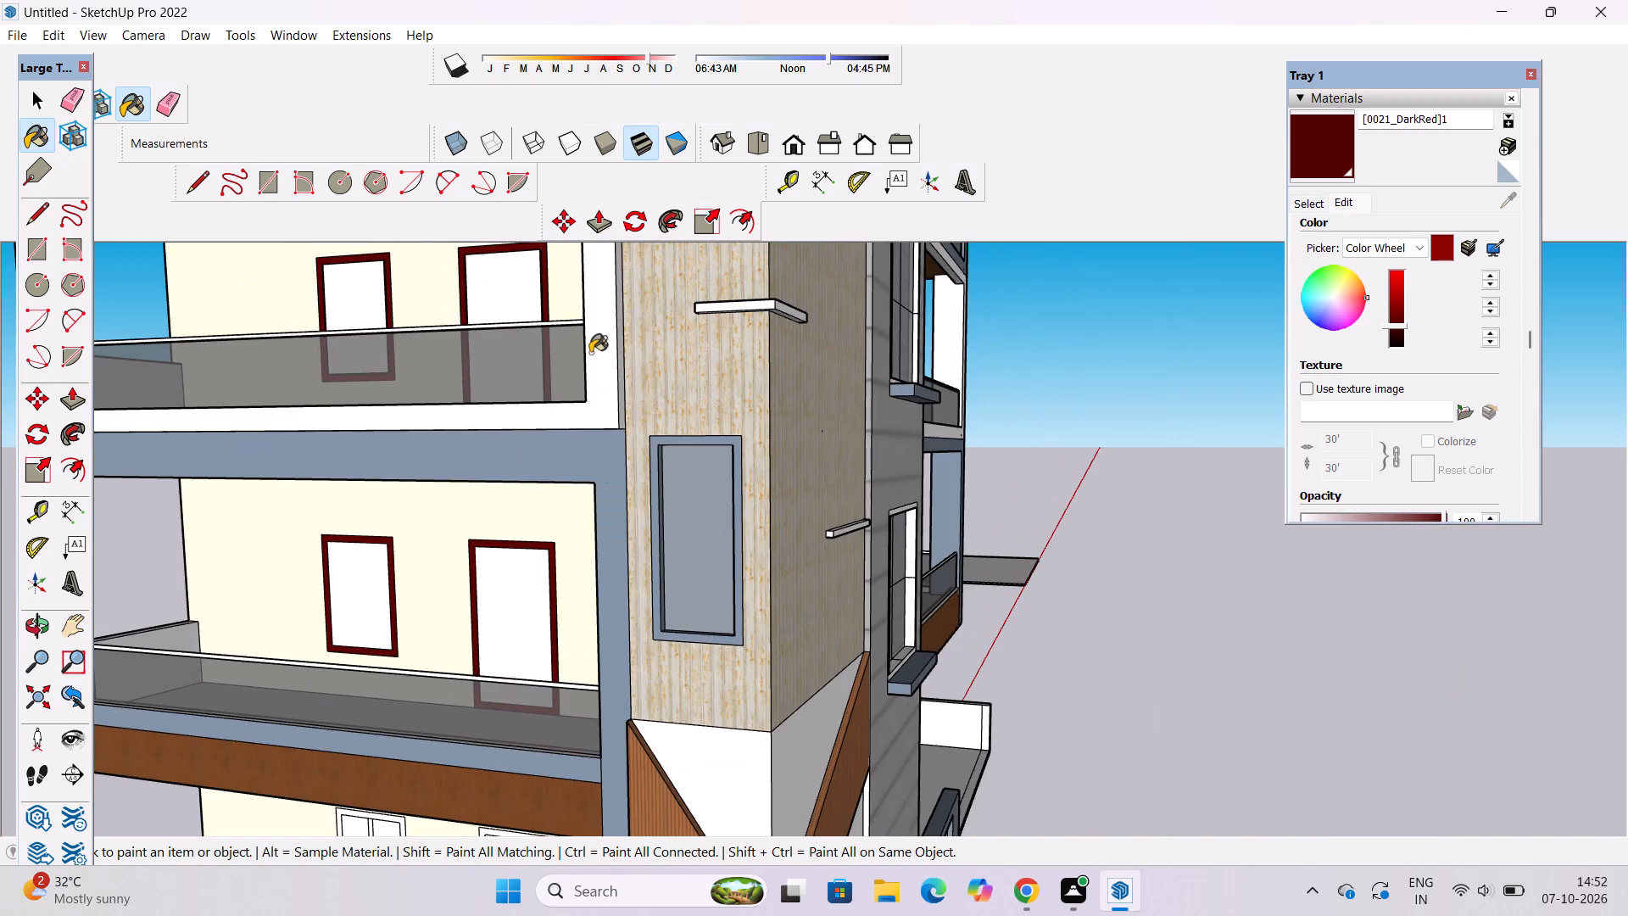
# Paint the ground-floor window frame, its centre mullion and the adjacent door frame with the darkened [0021_DarkRed]1.
pyautogui.scroll(-5, 590, 353)
pyautogui.scroll(13, 441, 699)
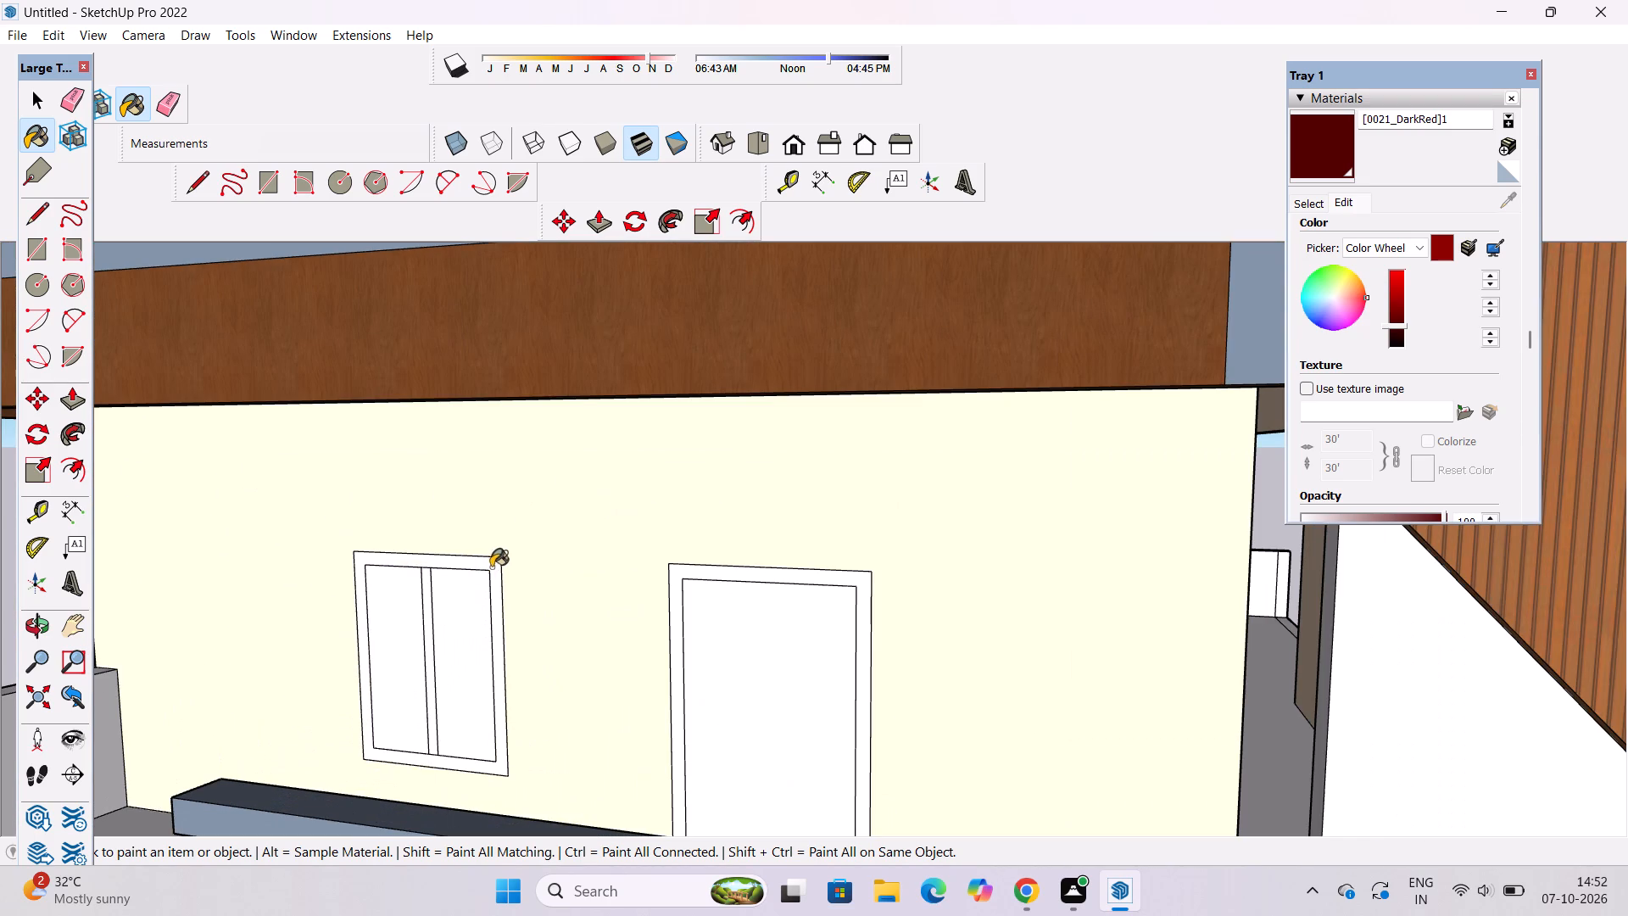
pyautogui.click(498, 563)
pyautogui.click(423, 576)
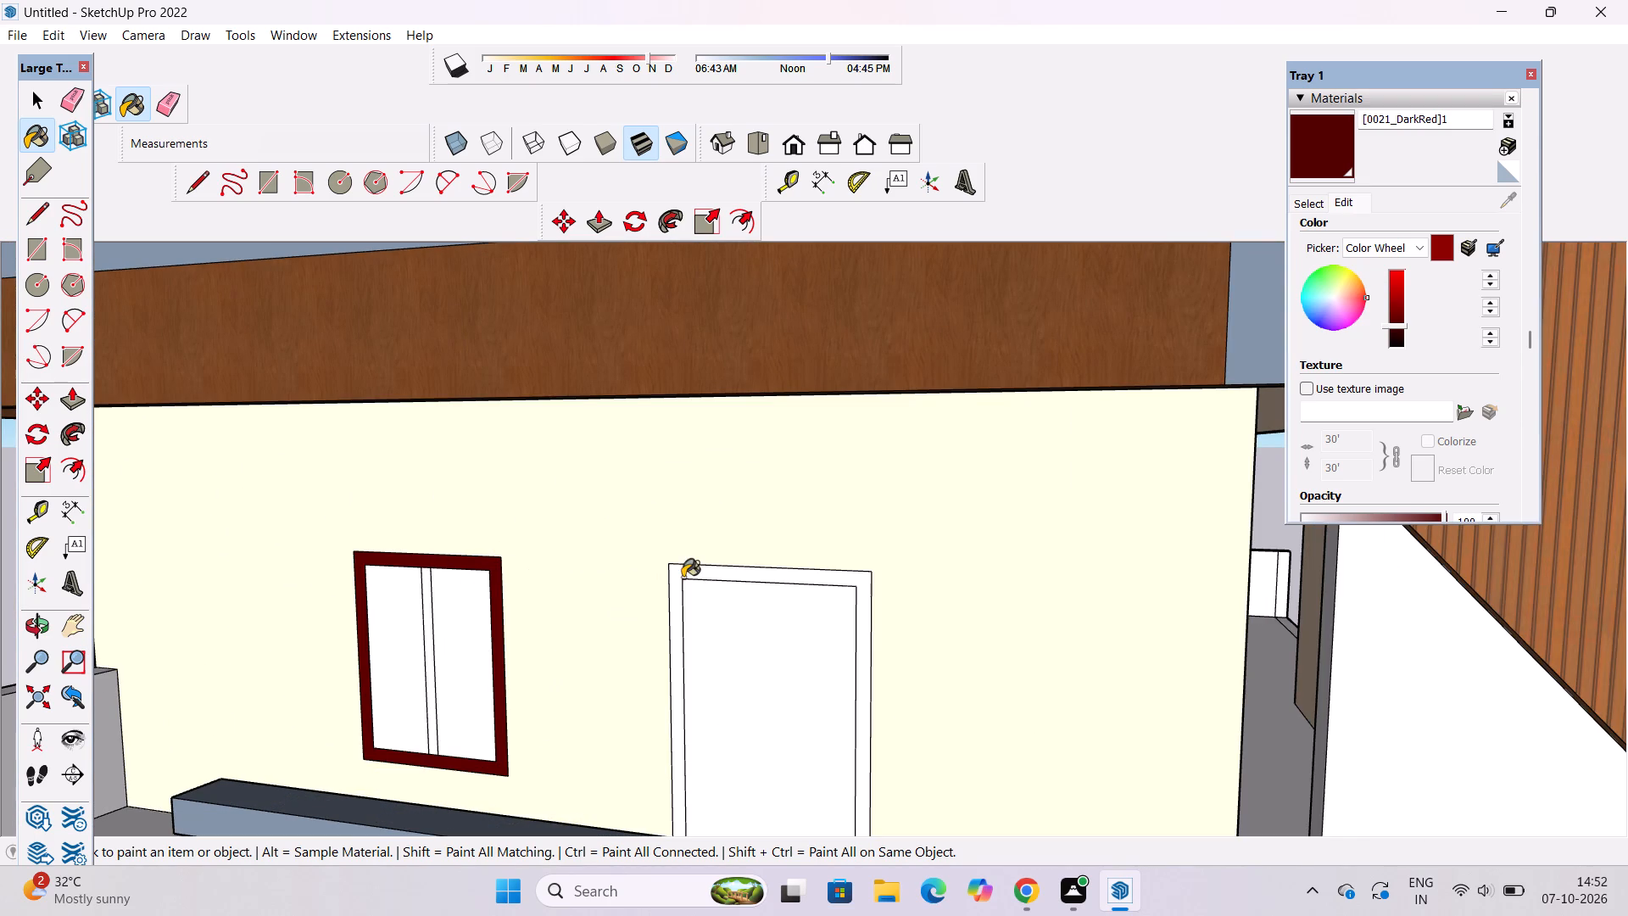
pyautogui.click(686, 574)
pyautogui.press('space')
pyautogui.scroll(-7, 685, 574)
pyautogui.scroll(-3, 887, 549)
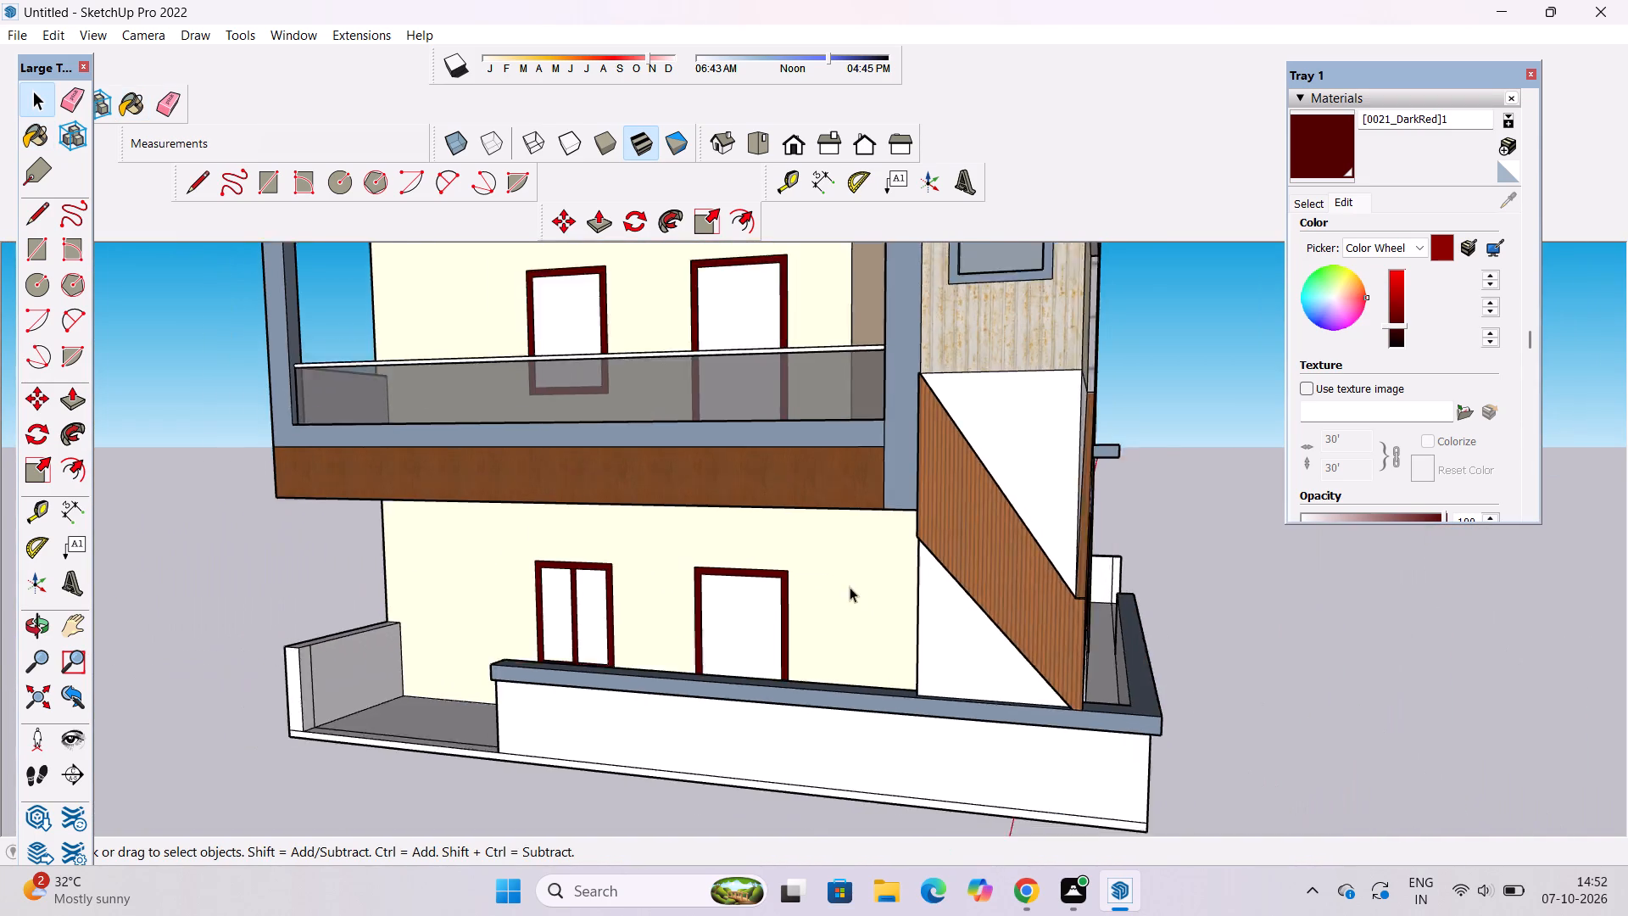
pyautogui.scroll(-2, 850, 587)
pyautogui.scroll(-3, 772, 643)
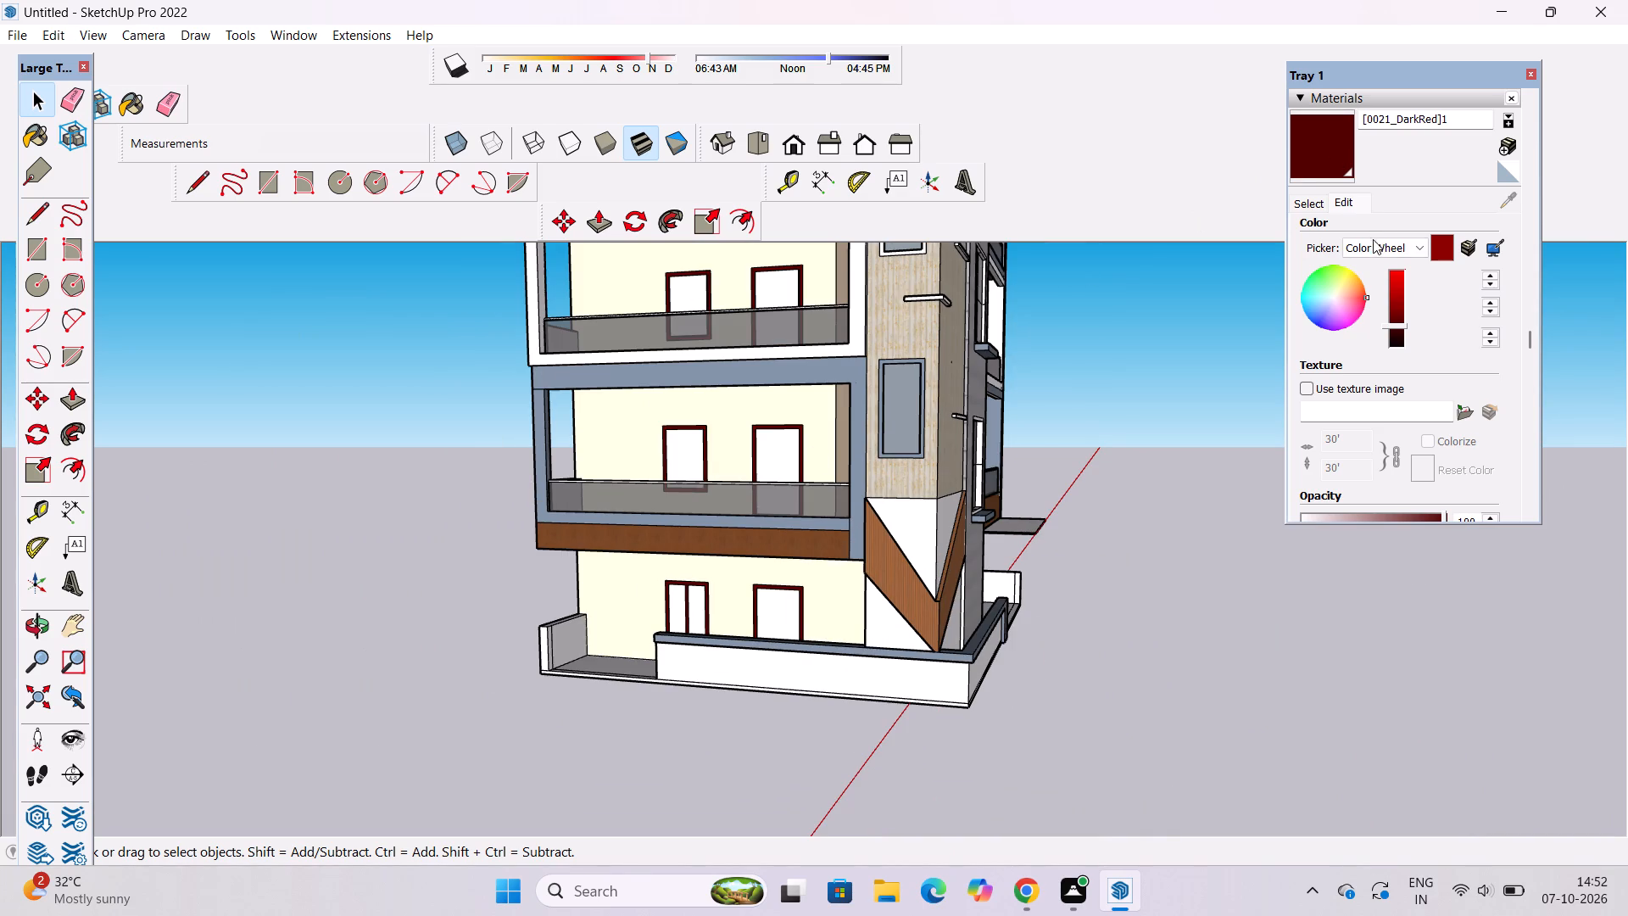
# Paint the door panels on the ground floor and the two balconies above with Wood Veneer 01 from the Wood collection.
pyautogui.click(1314, 204)
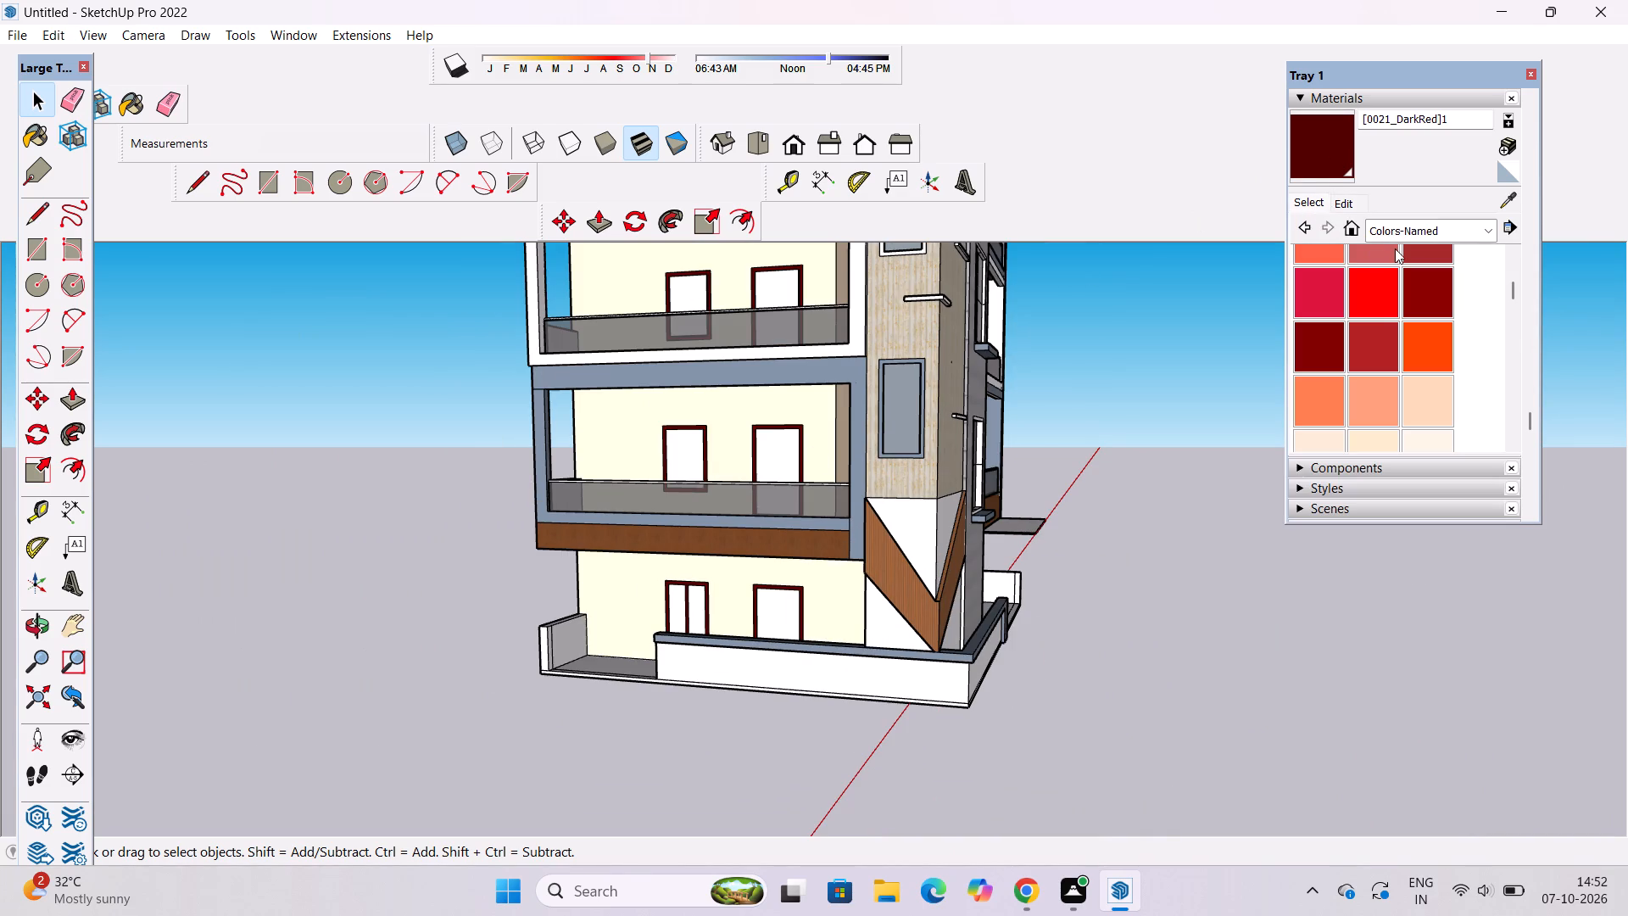
pyautogui.click(1402, 232)
pyautogui.click(1376, 502)
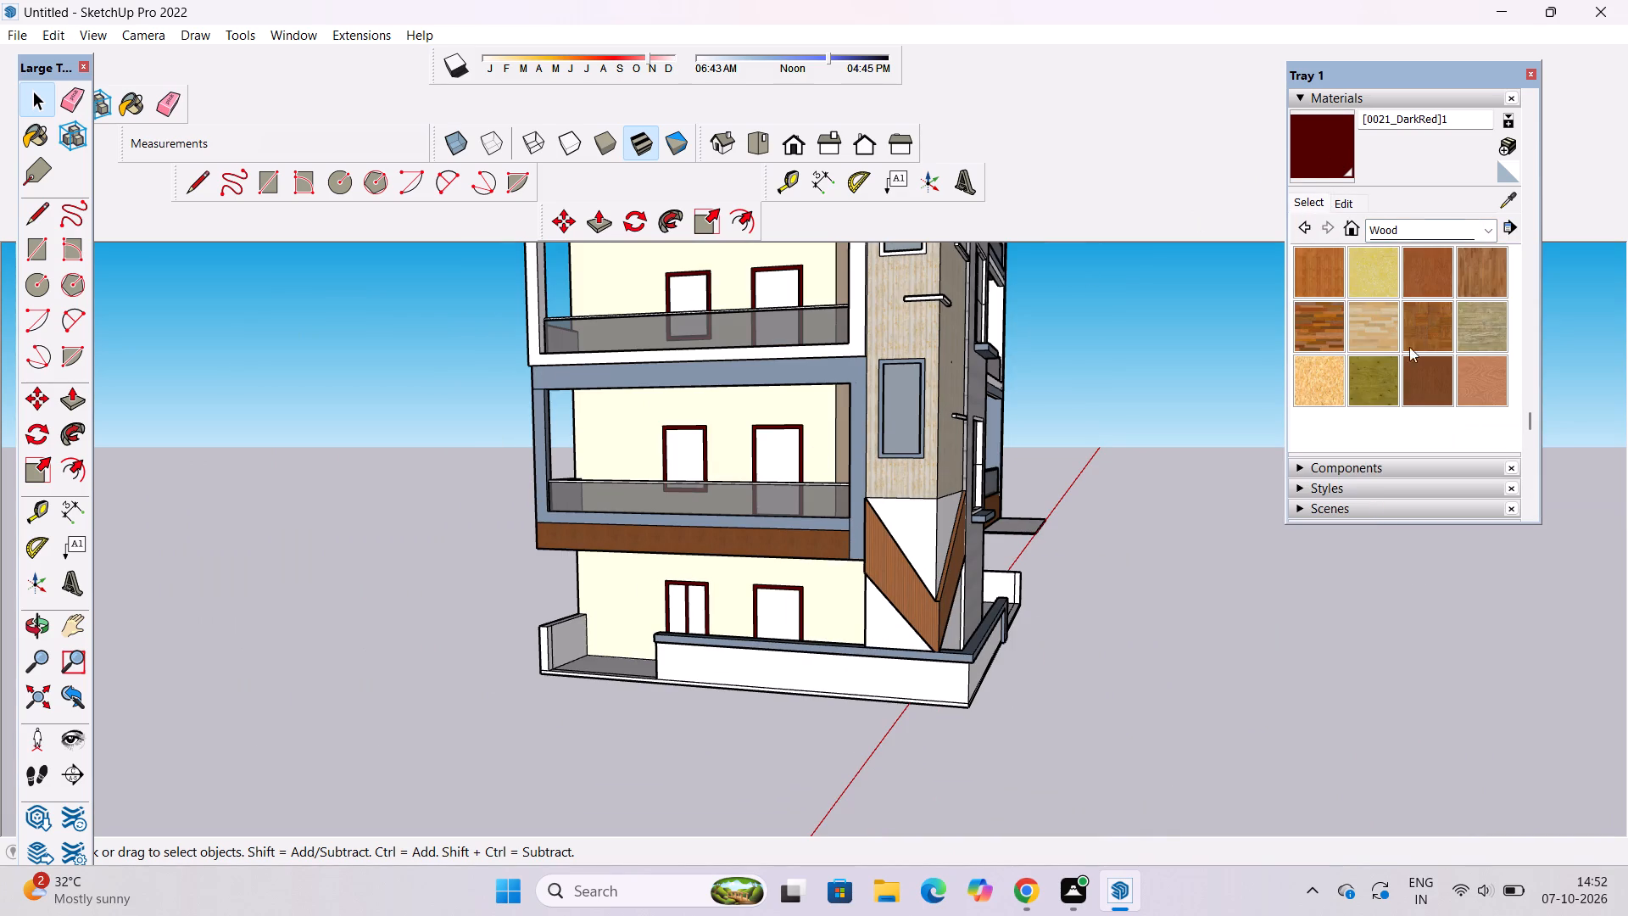
pyautogui.click(1427, 382)
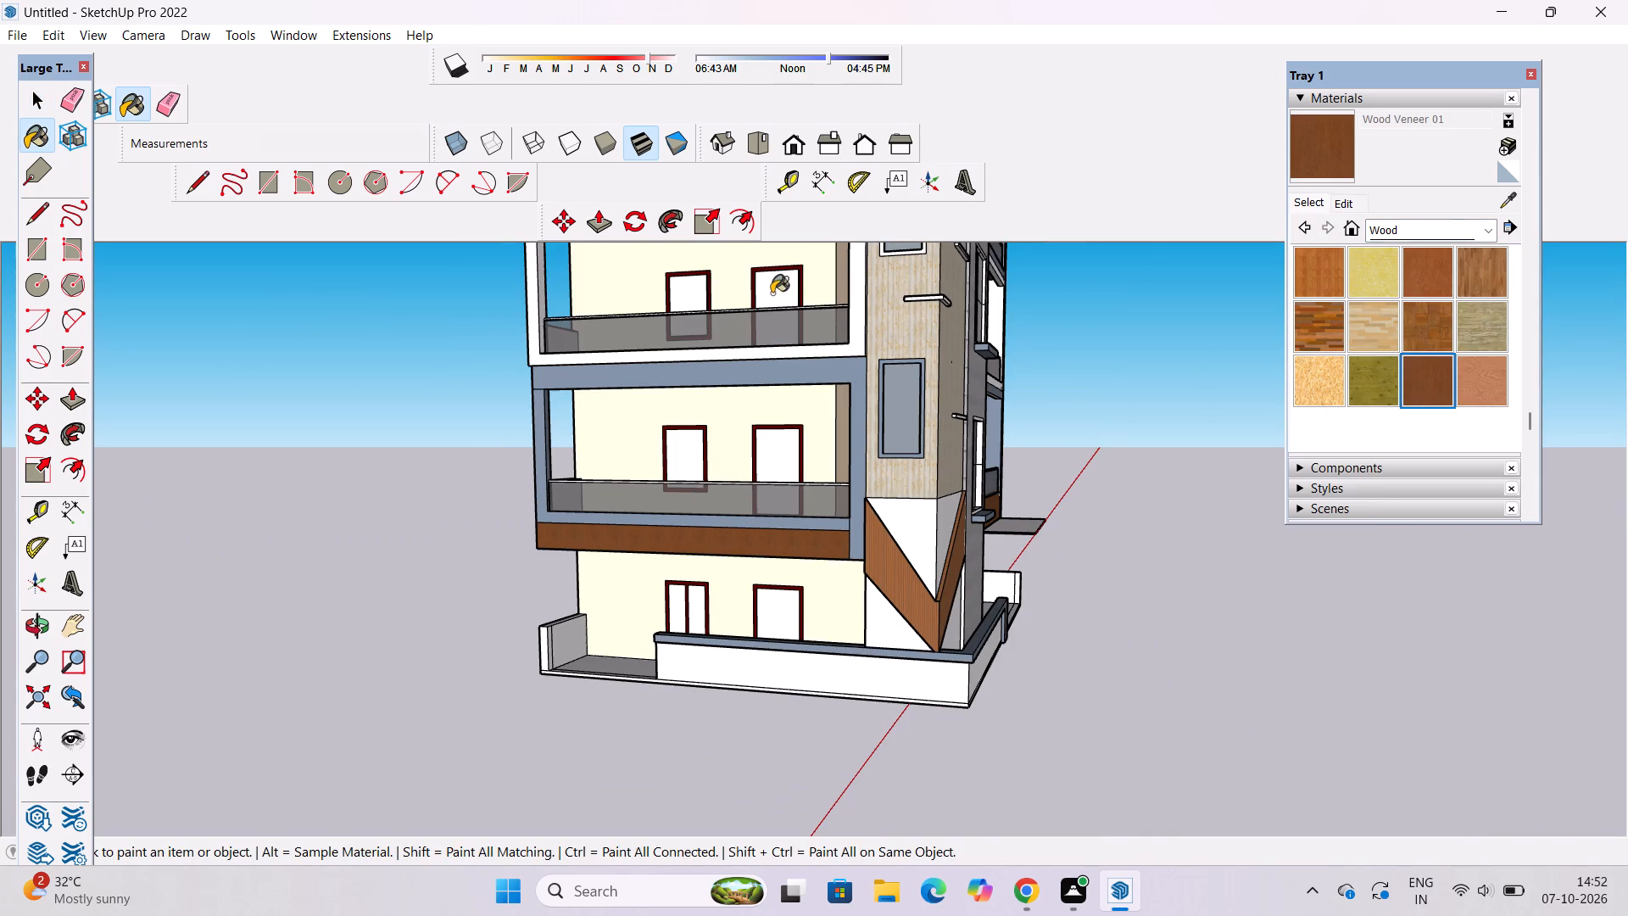
pyautogui.click(772, 293)
pyautogui.click(781, 448)
pyautogui.click(782, 606)
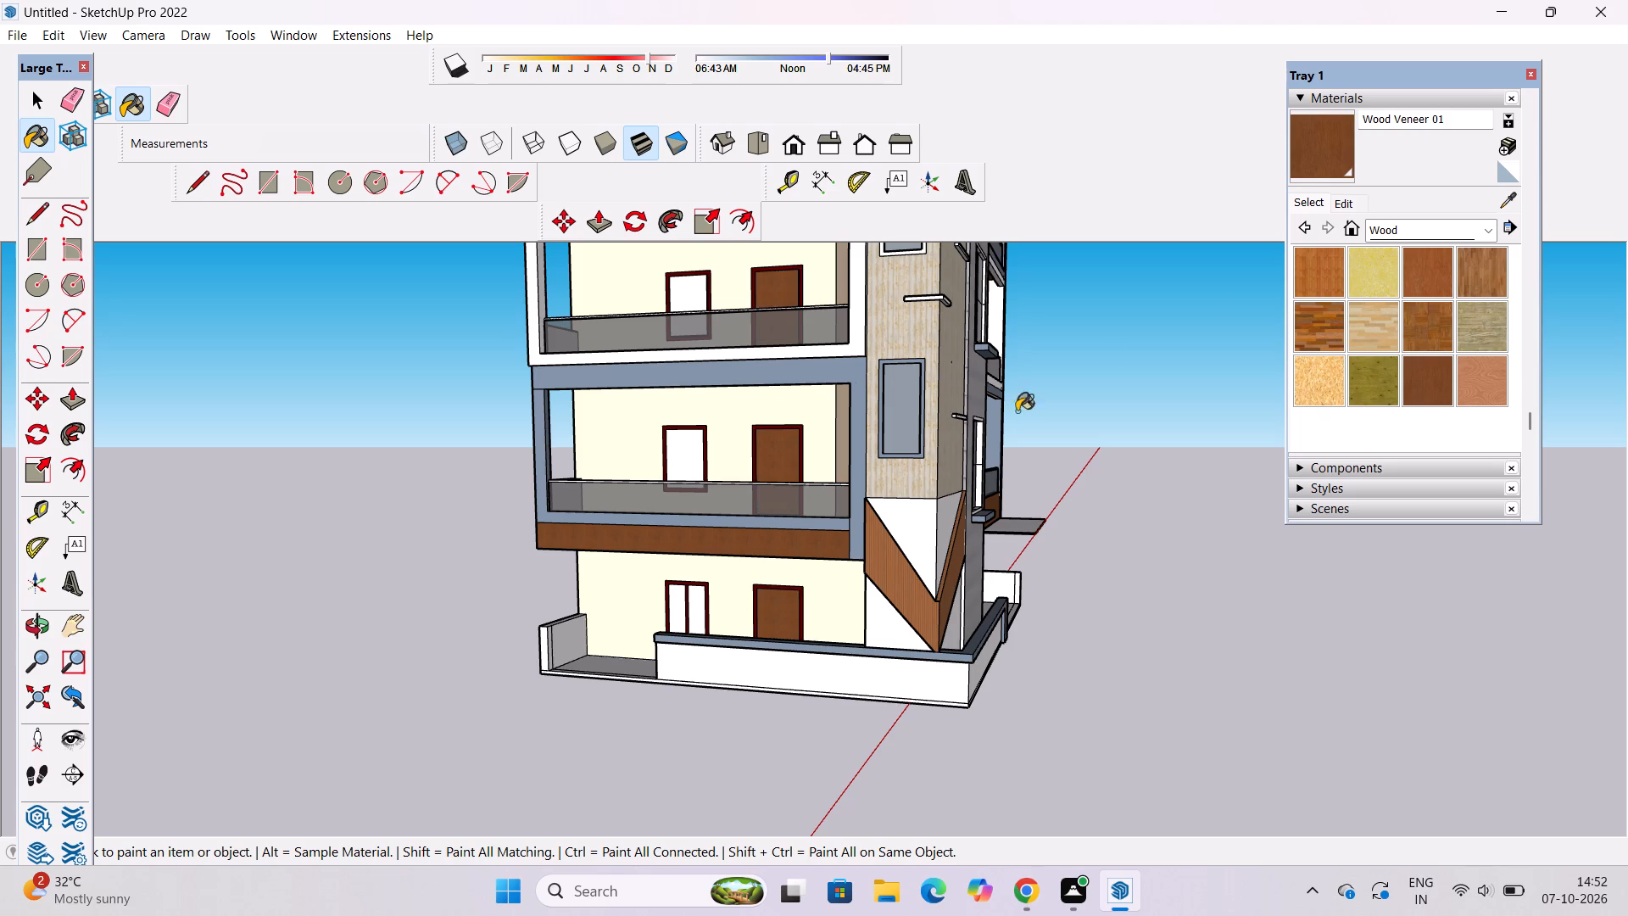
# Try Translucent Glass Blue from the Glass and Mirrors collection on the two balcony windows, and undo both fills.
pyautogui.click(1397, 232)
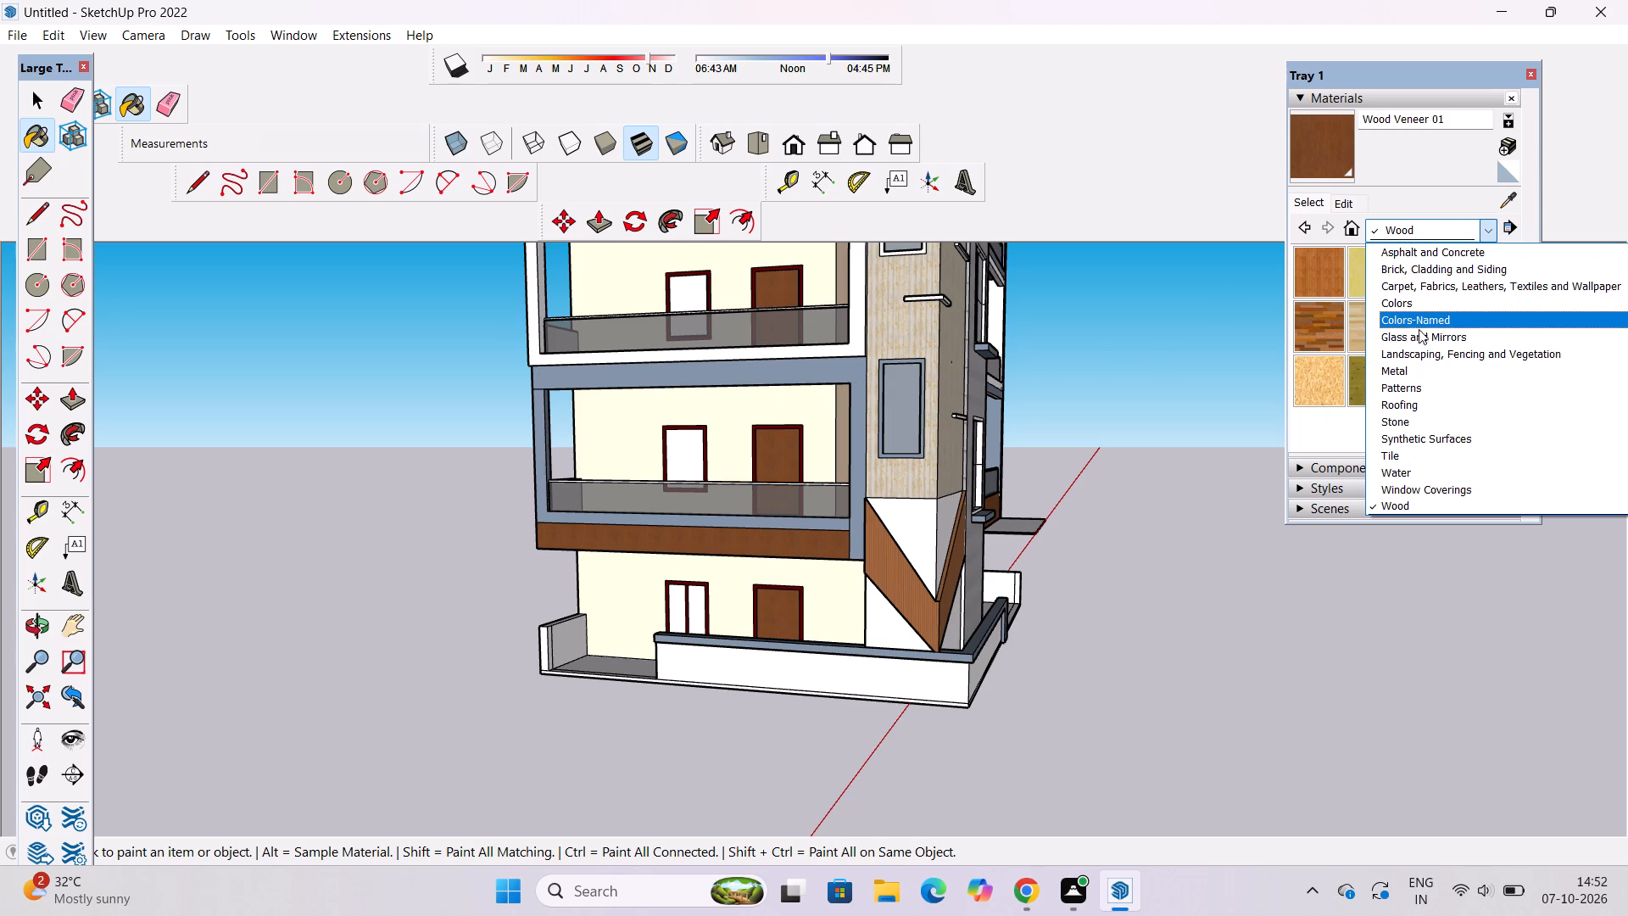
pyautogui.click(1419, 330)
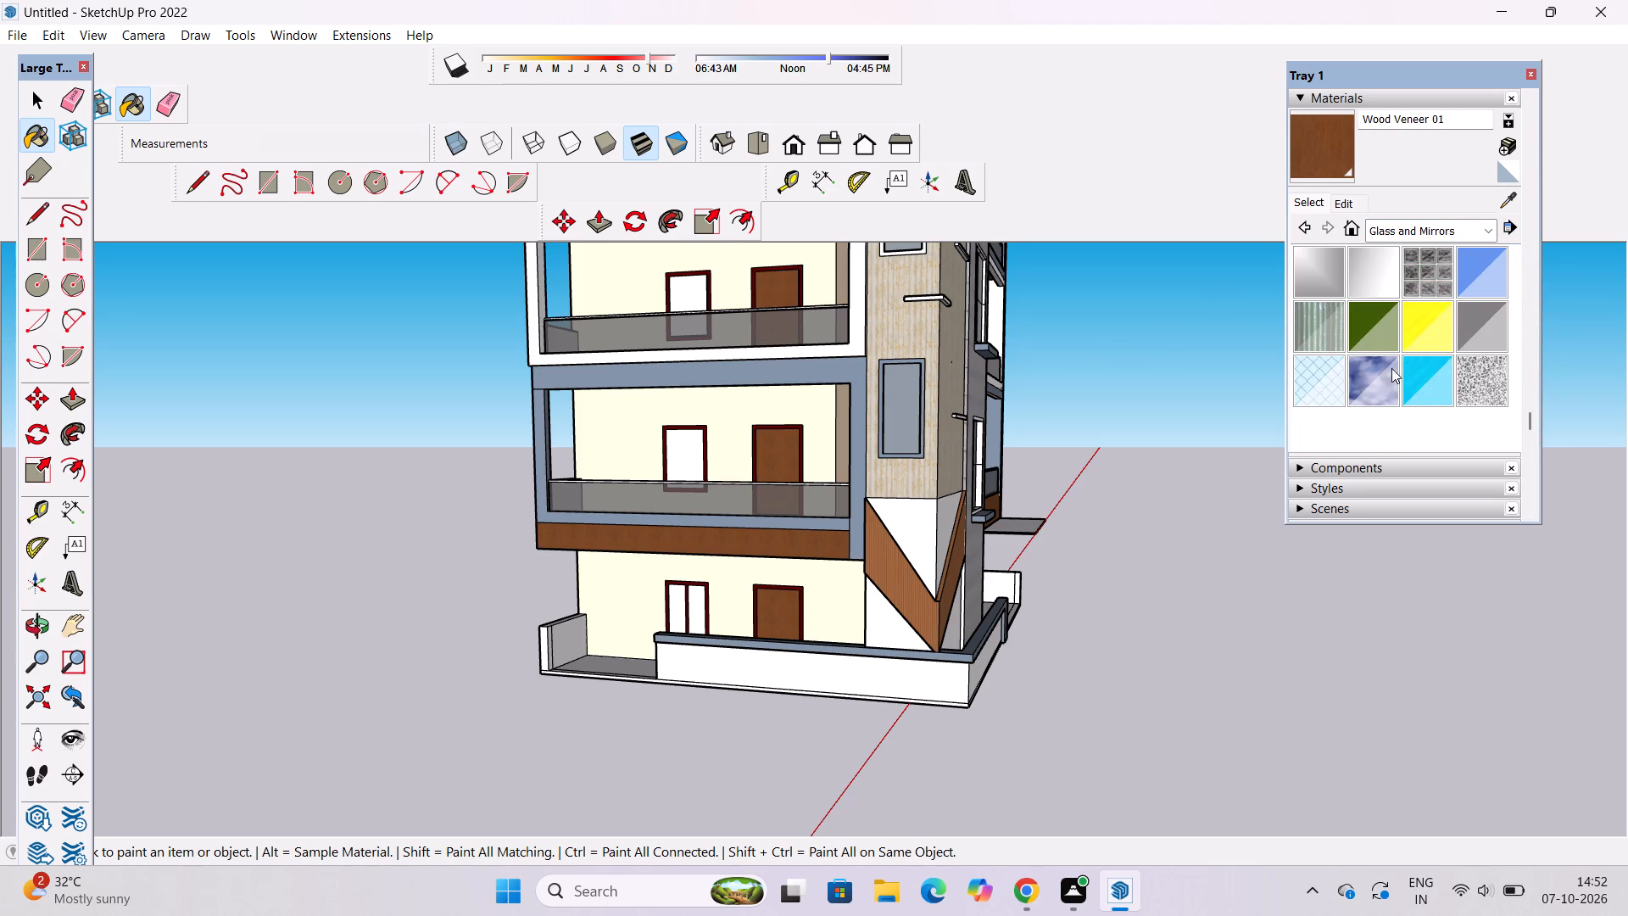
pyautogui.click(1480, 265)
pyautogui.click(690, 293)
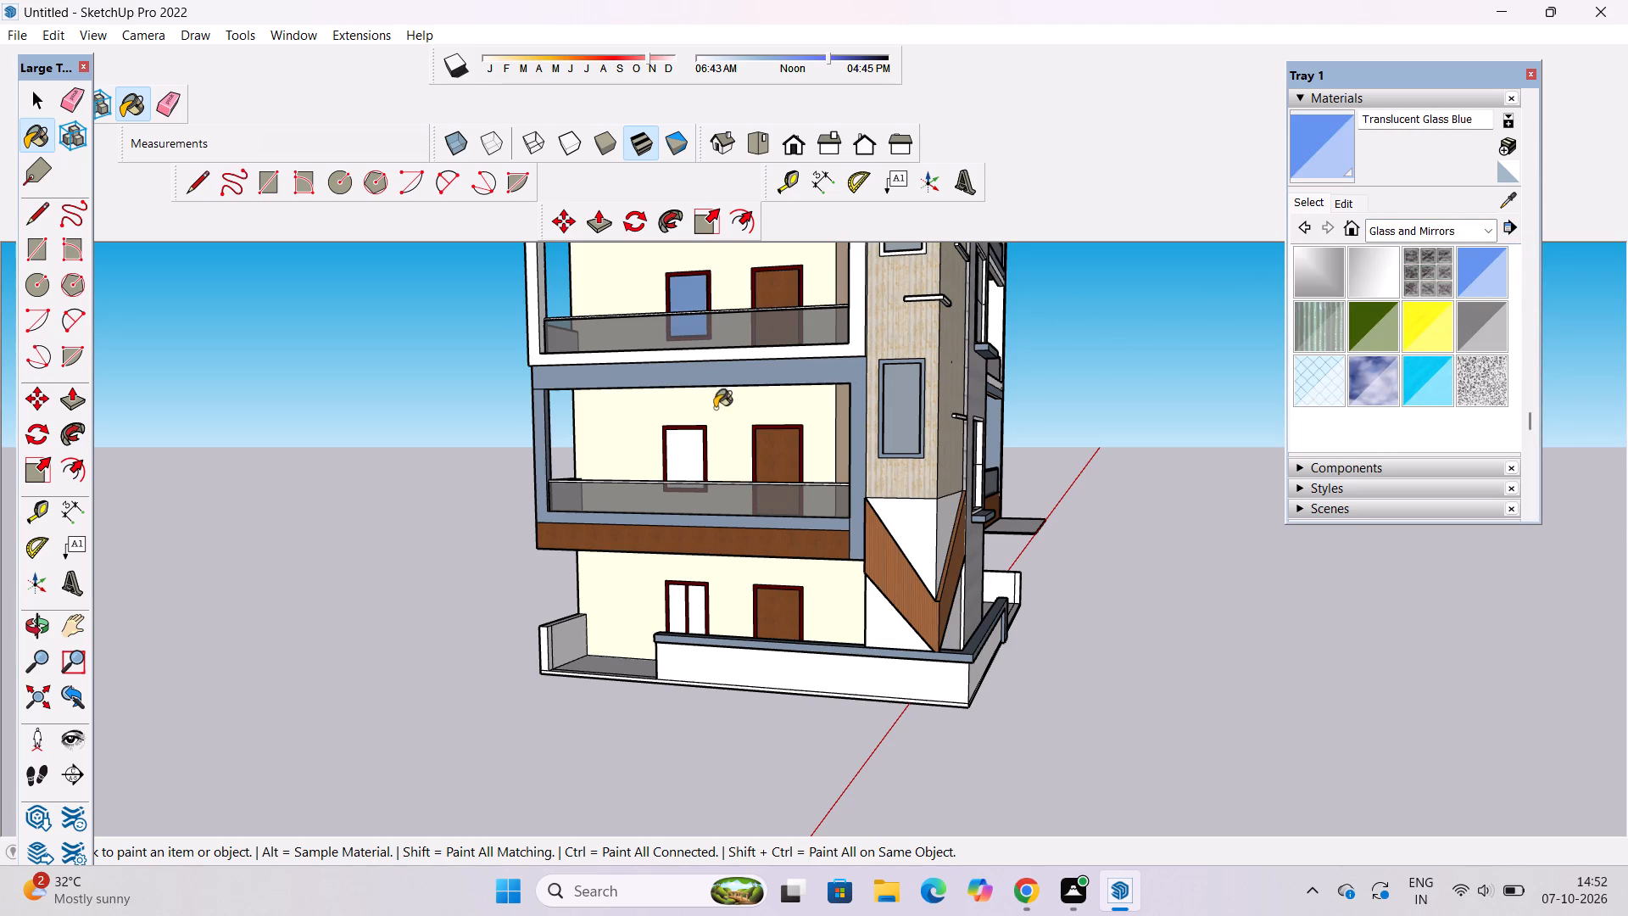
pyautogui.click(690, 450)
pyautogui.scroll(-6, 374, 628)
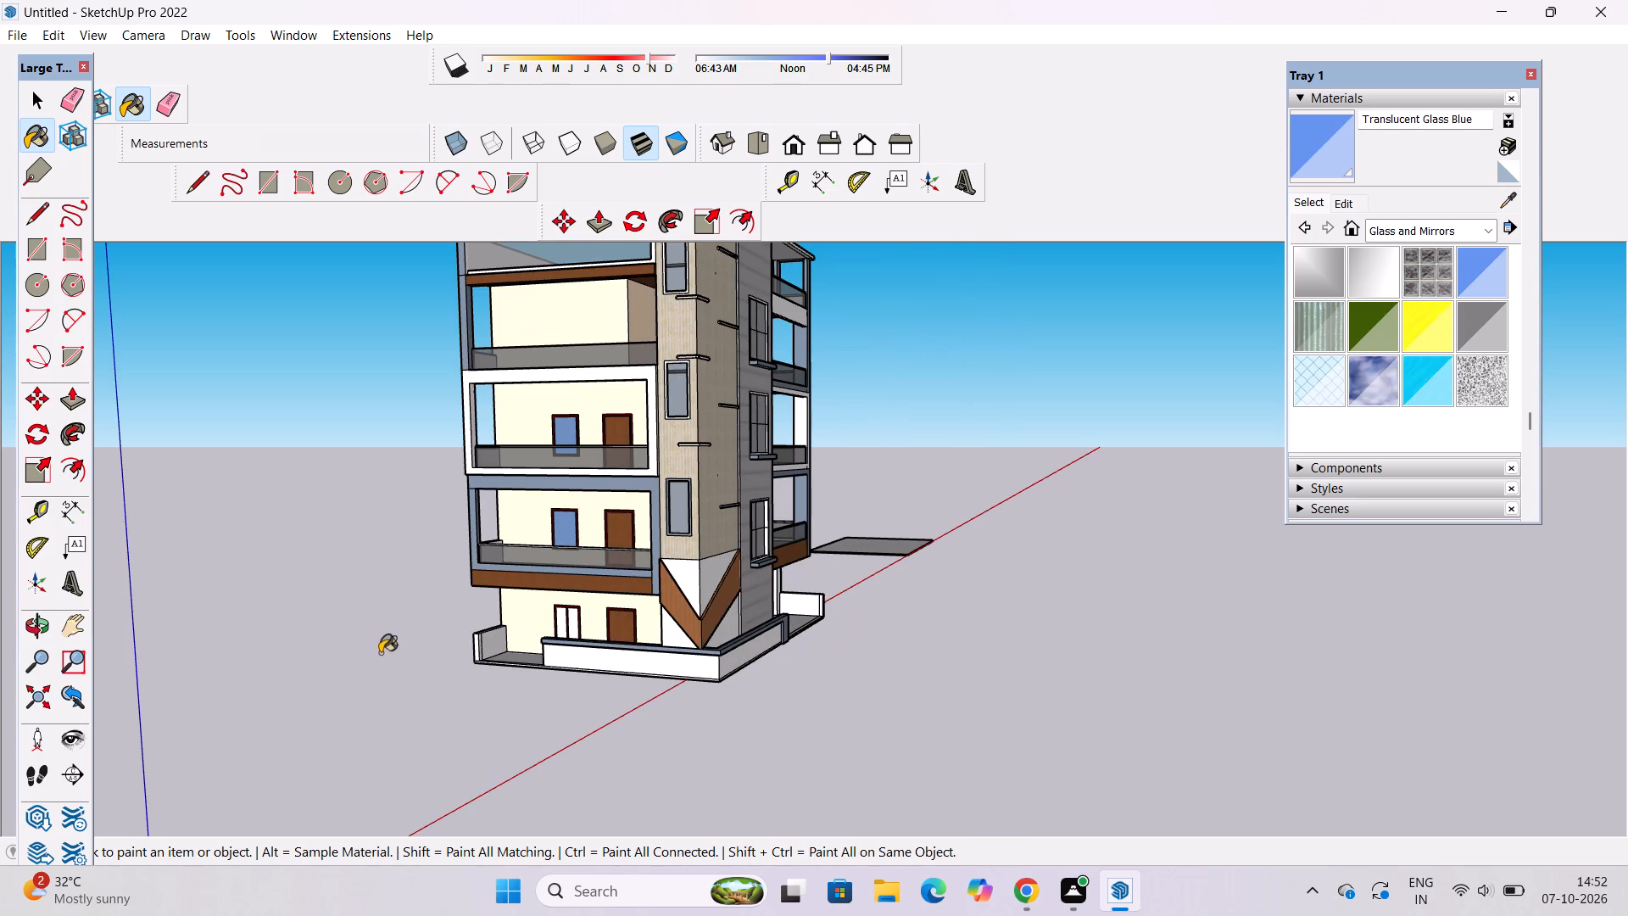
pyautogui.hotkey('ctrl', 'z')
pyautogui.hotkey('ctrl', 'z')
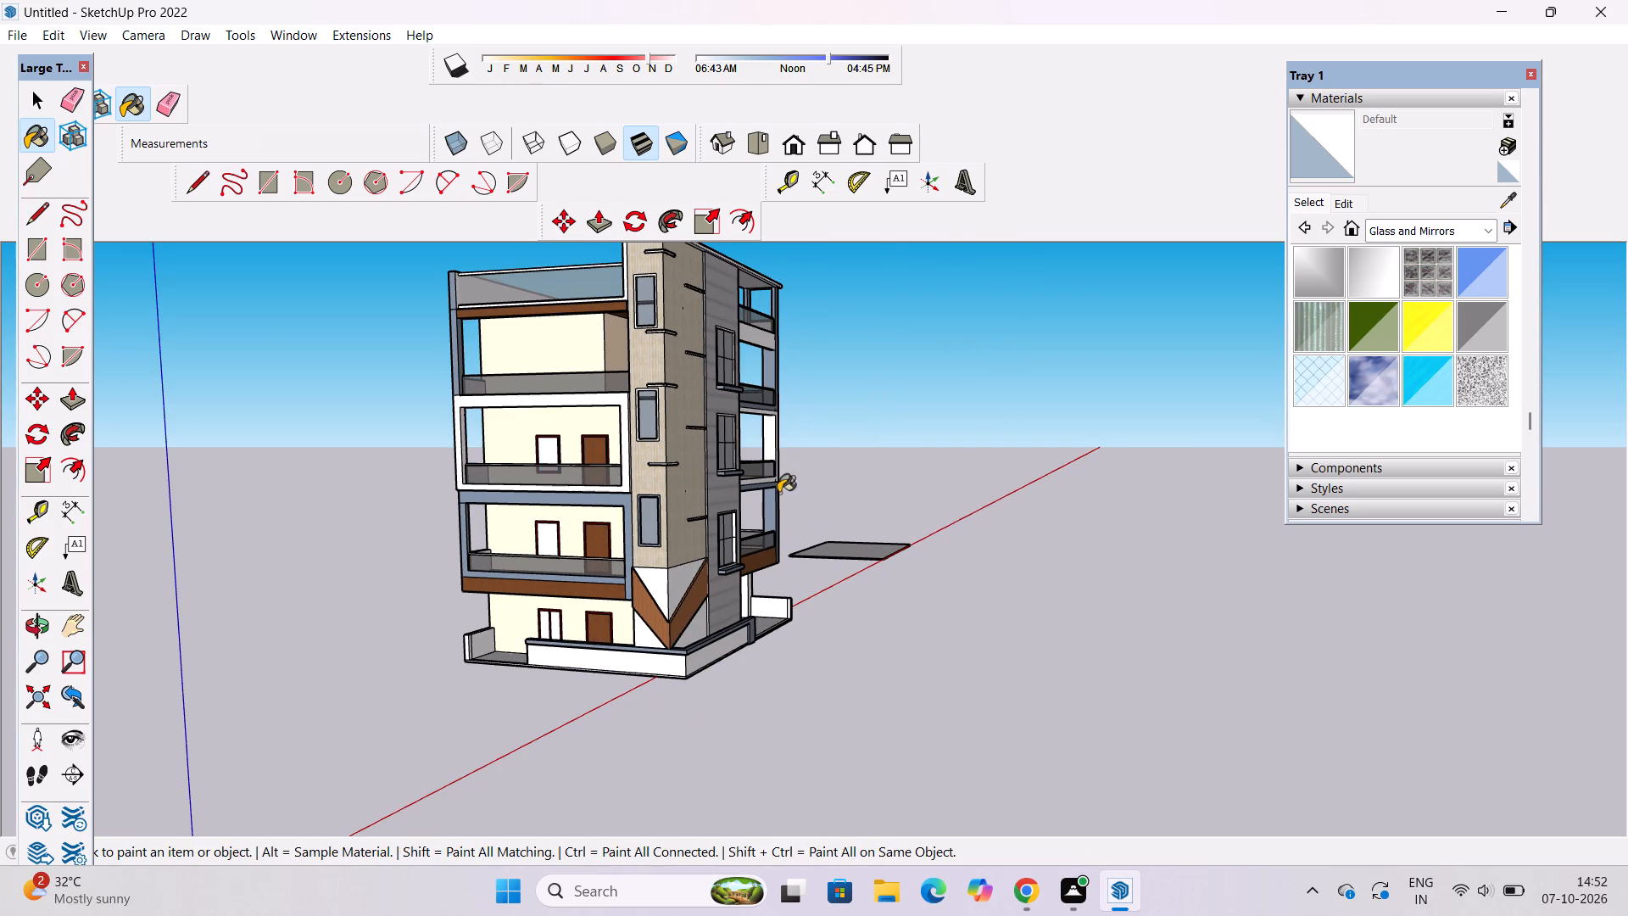
# Paint the panes of the two balcony windows and both ground-floor window panes with Translucent Glass Gray.
pyautogui.click(1471, 325)
pyautogui.scroll(8, 529, 462)
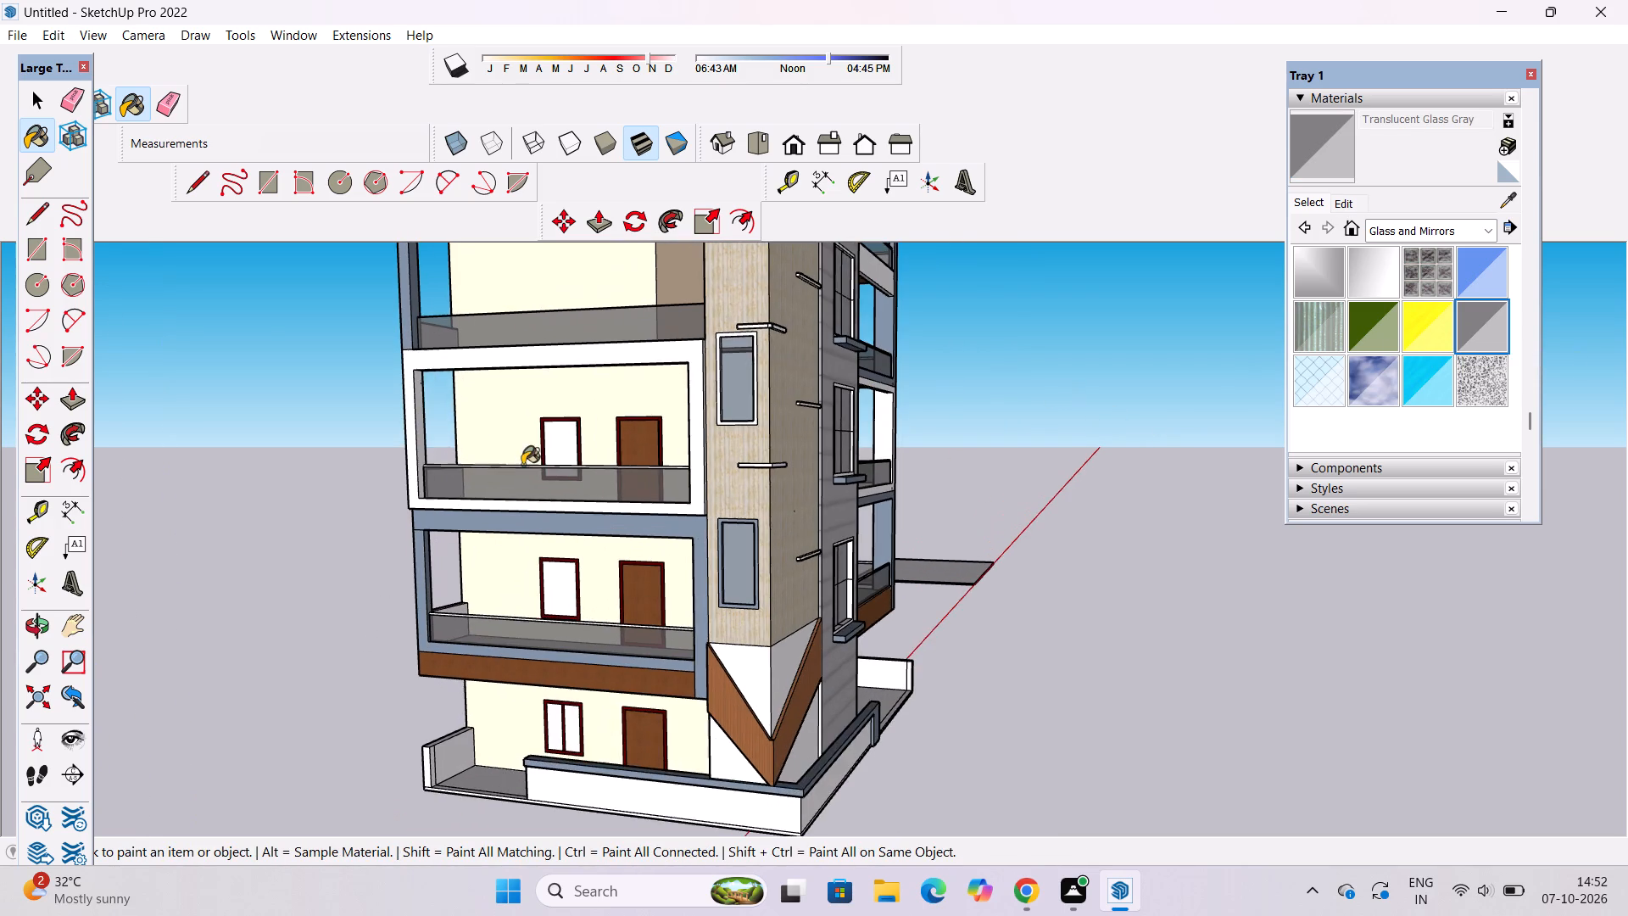
pyautogui.click(563, 433)
pyautogui.click(557, 605)
pyautogui.scroll(-5, 484, 400)
pyautogui.scroll(5, 534, 679)
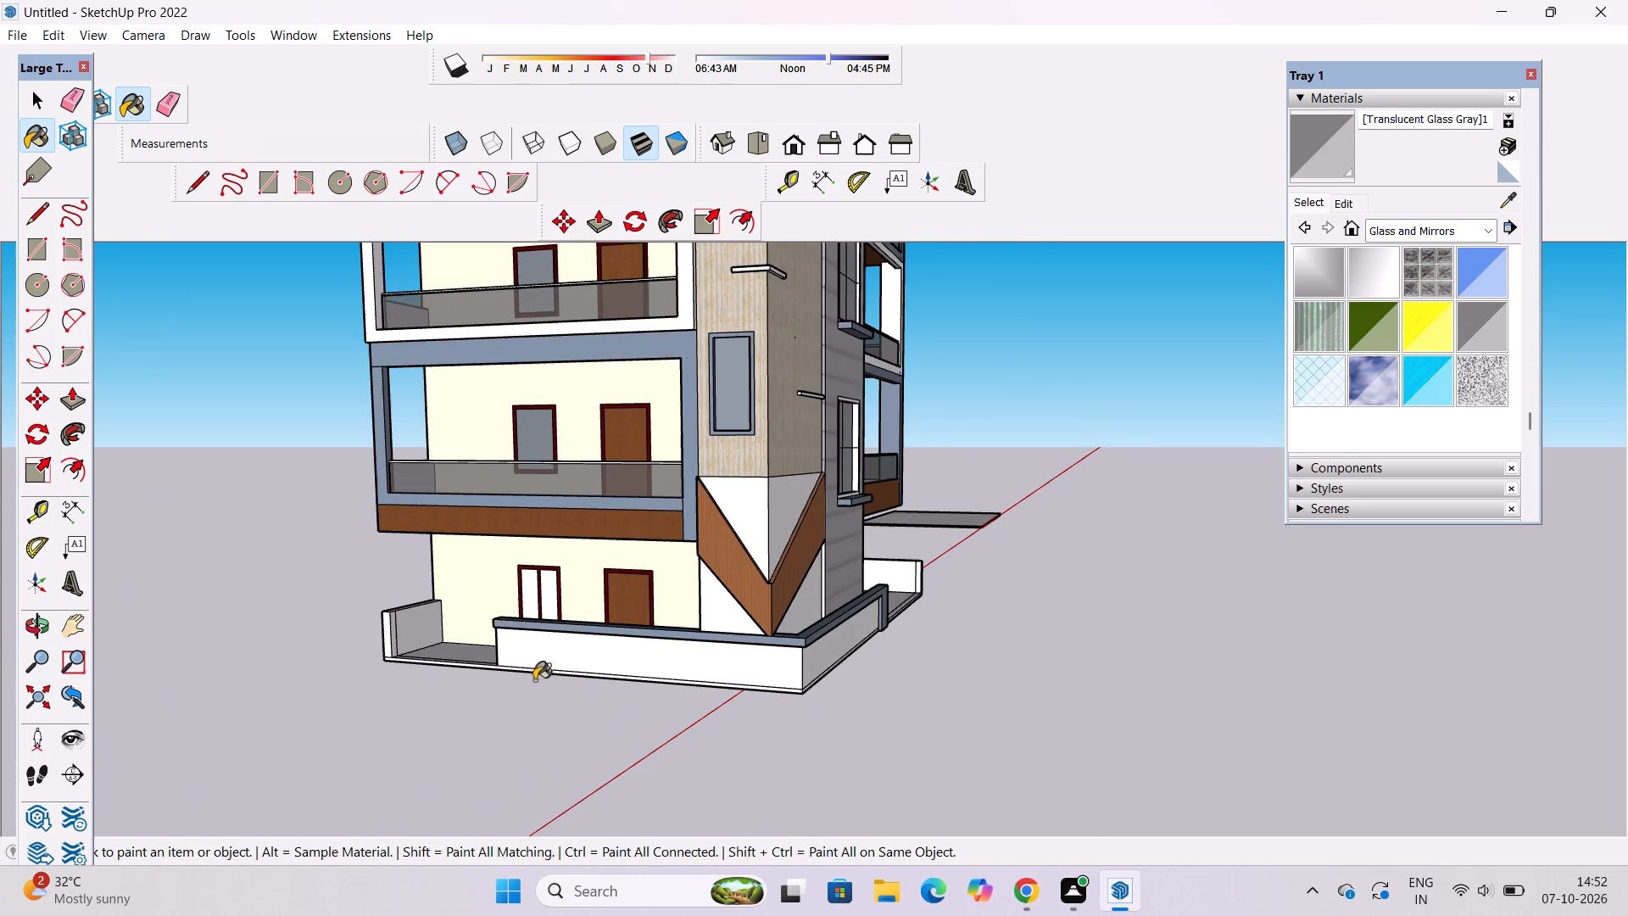
pyautogui.click(549, 595)
pyautogui.click(532, 587)
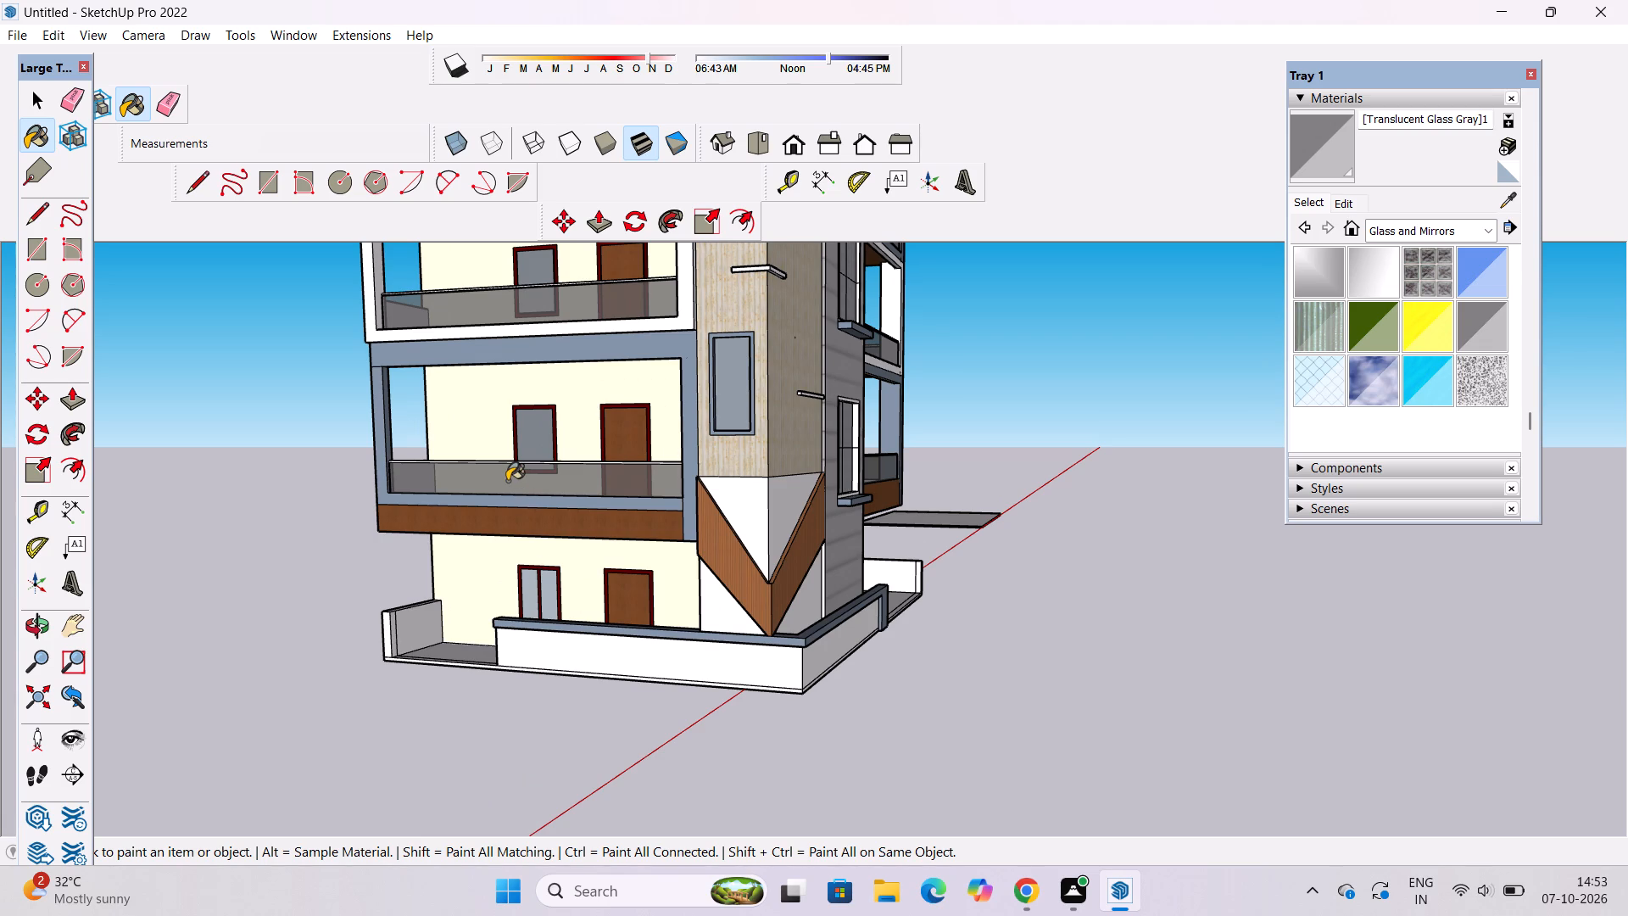
# Look around the whole building to the rear corner, and examine its columns, slab edges and parapets for unpainted faces.
pyautogui.press('space')
pyautogui.write('o')
pyautogui.scroll(-9, 507, 481)
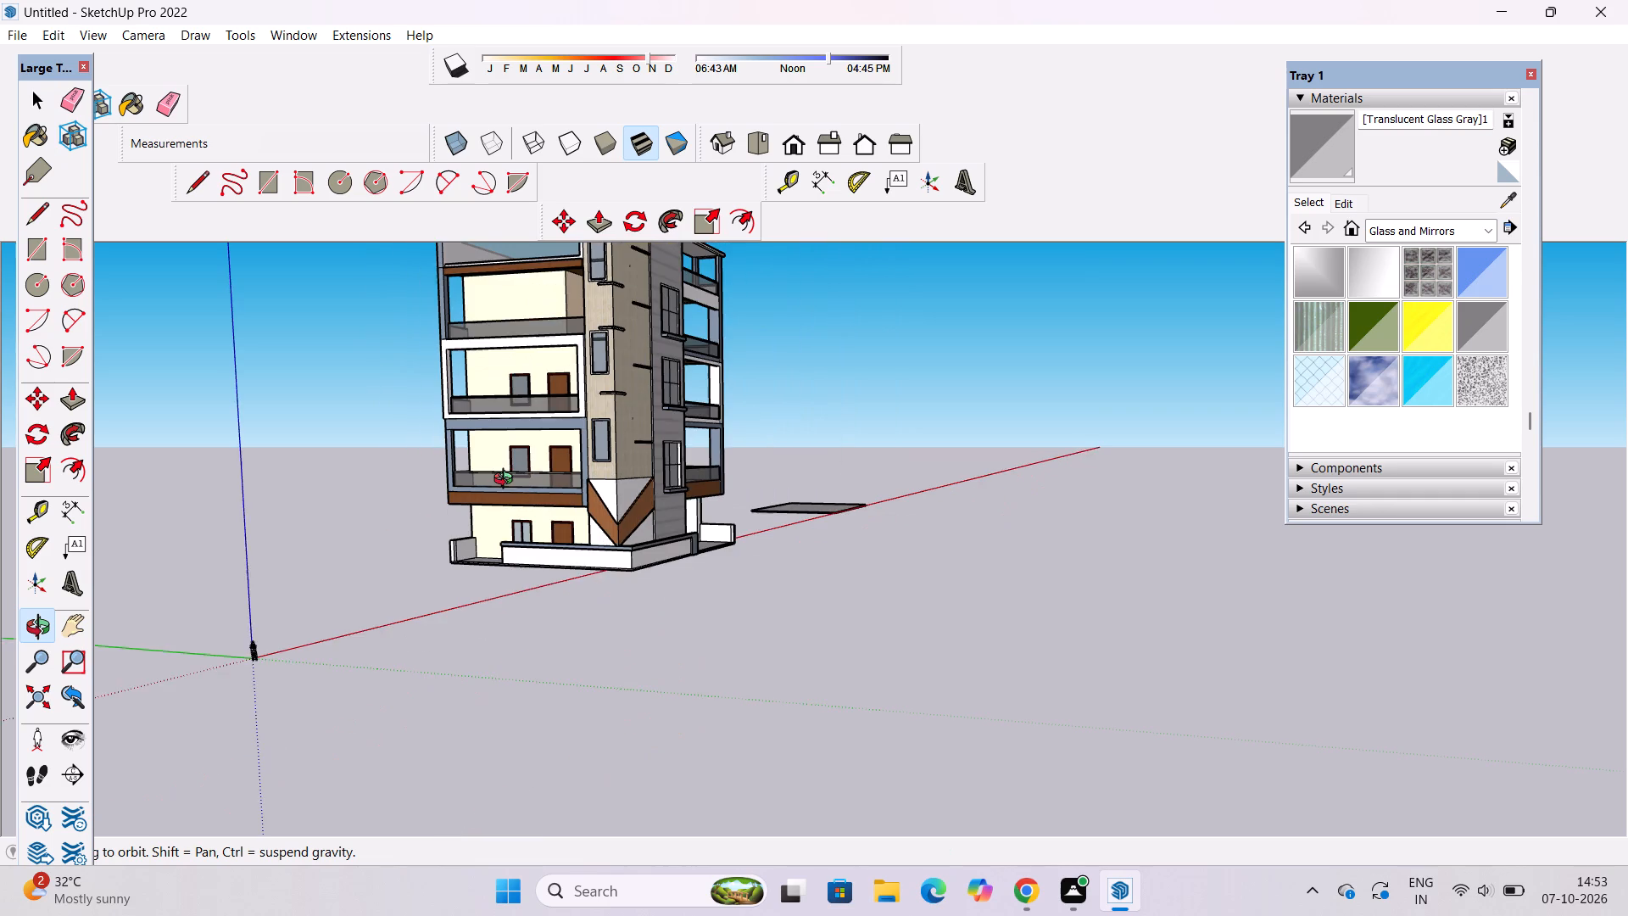
pyautogui.moveTo(503, 502); pyautogui.dragTo(499, 530)
pyautogui.scroll(1, 499, 544)
pyautogui.keyDown('shift'); pyautogui.moveTo(499, 544); pyautogui.dragTo(506, 526); pyautogui.keyUp('shift')
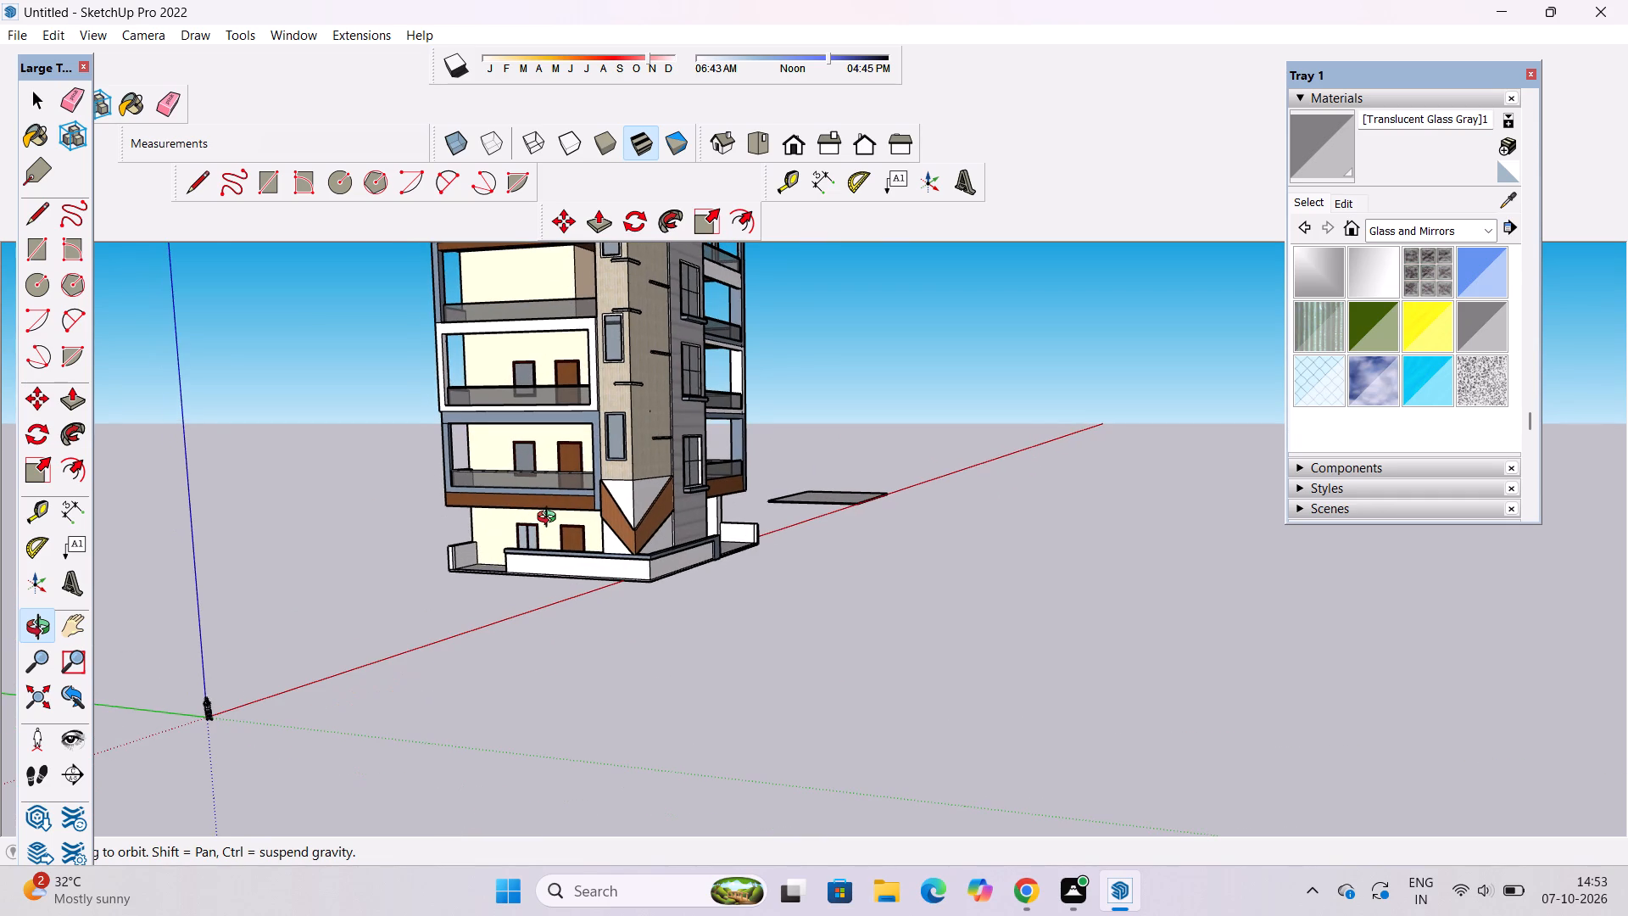
pyautogui.scroll(2, 555, 490)
pyautogui.scroll(-4, 555, 490)
pyautogui.keyDown('shift'); pyautogui.moveTo(570, 498); pyautogui.dragTo(399, 585); pyautogui.keyUp('shift')
pyautogui.scroll(-3, 690, 371)
pyautogui.moveTo(783, 414); pyautogui.dragTo(600, 450)
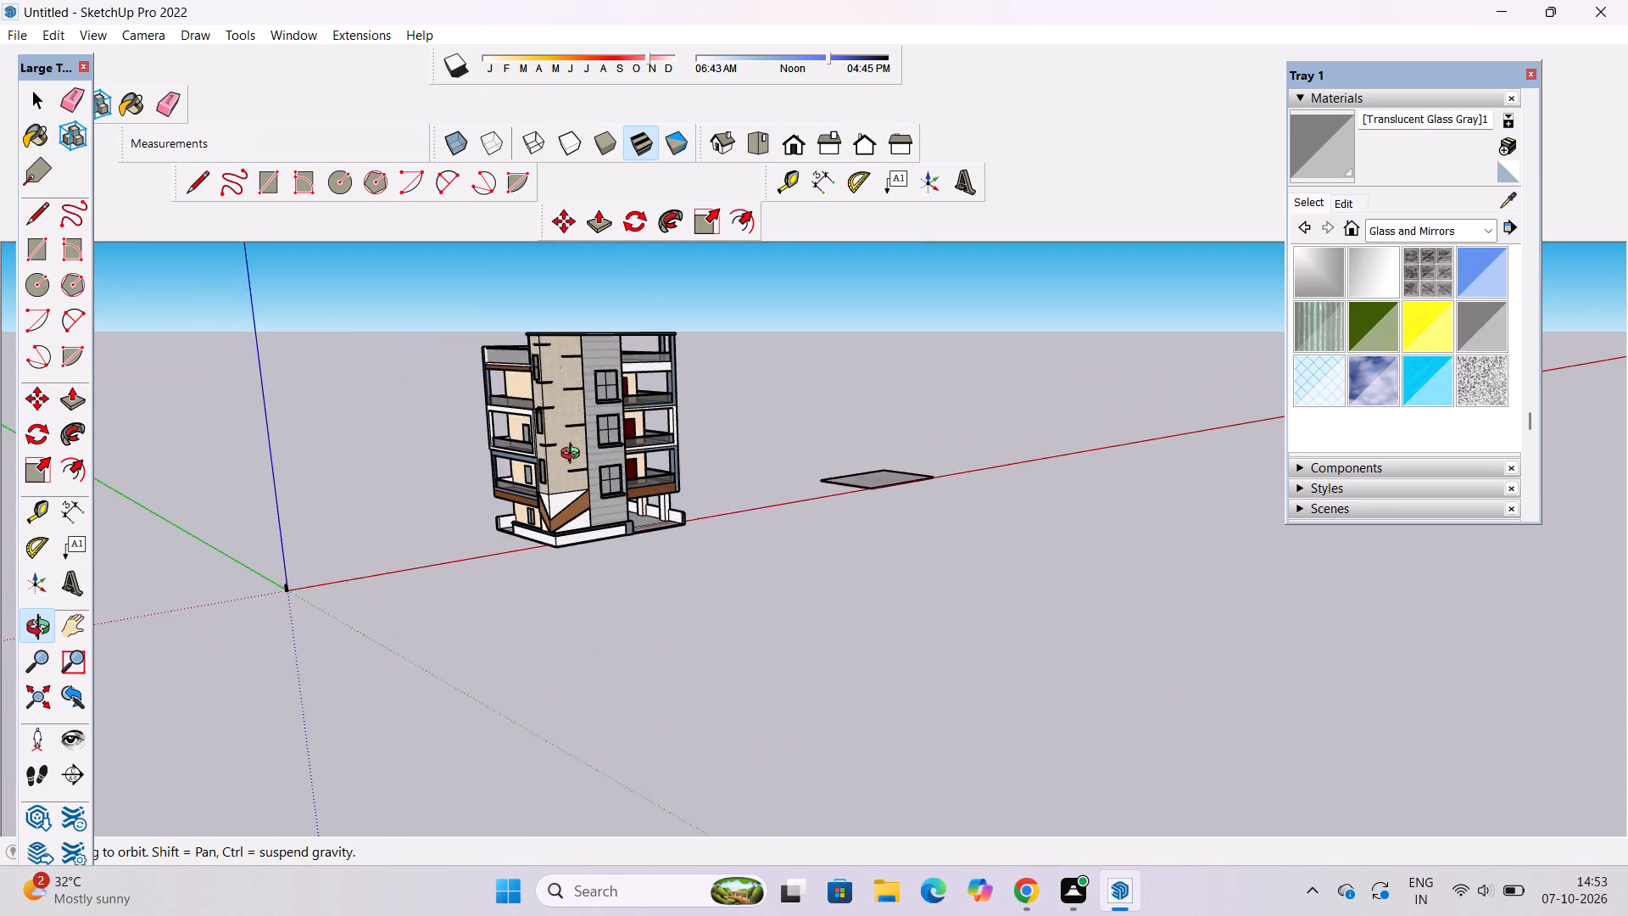
pyautogui.scroll(5, 574, 455)
pyautogui.moveTo(851, 510); pyautogui.dragTo(468, 518)
pyautogui.scroll(5, 844, 394)
pyautogui.moveTo(861, 419); pyautogui.dragTo(466, 383)
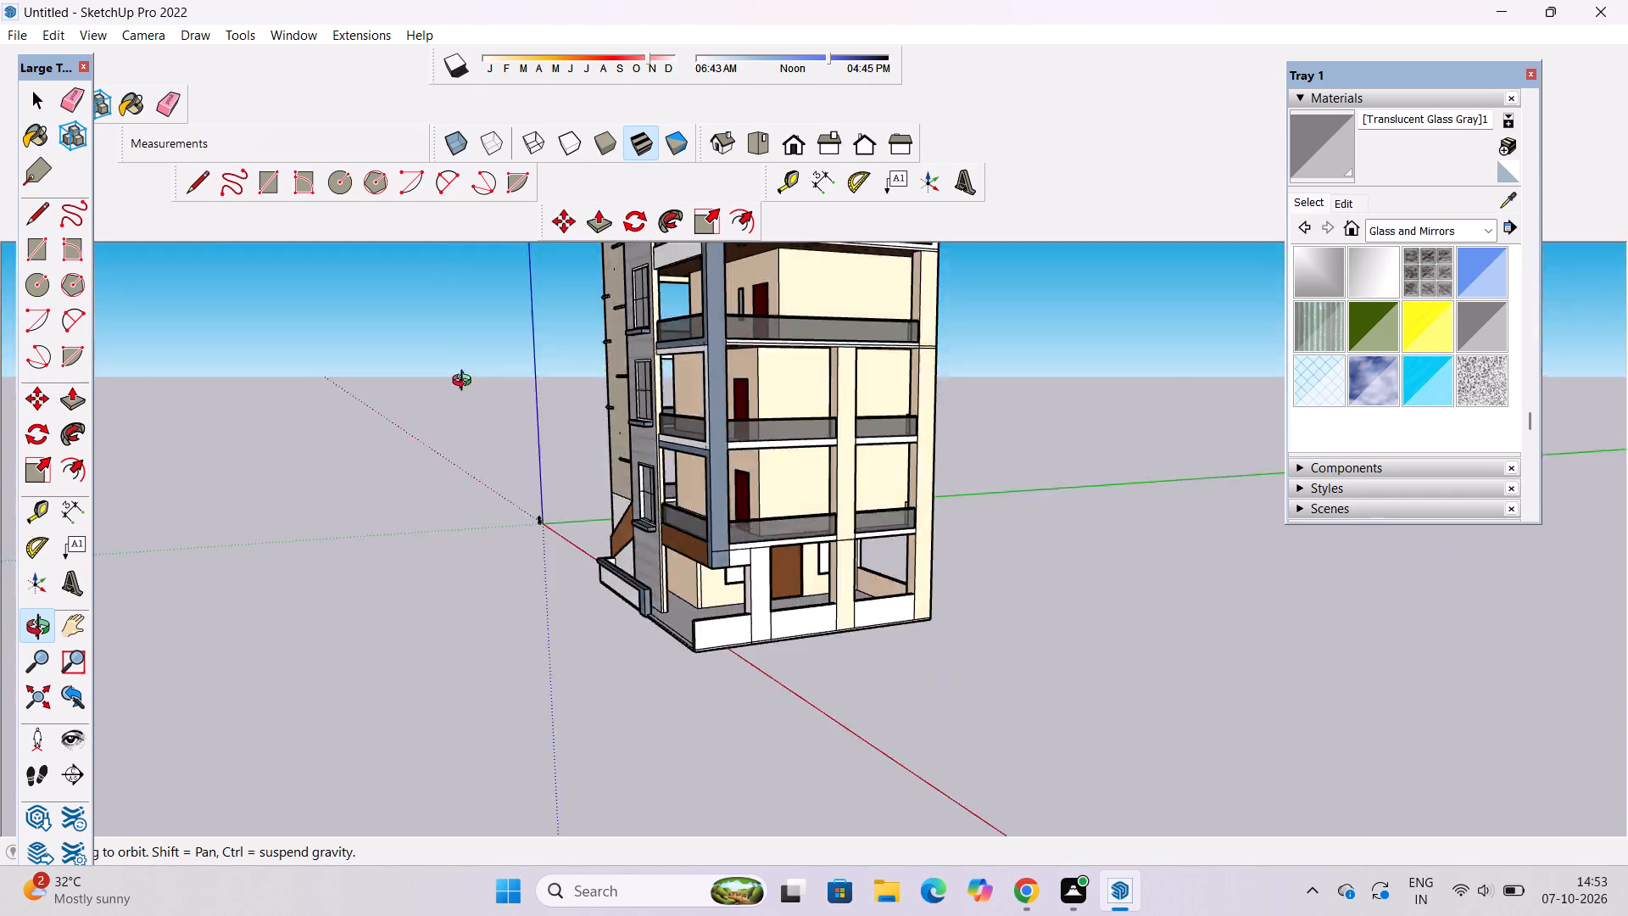
pyautogui.moveTo(466, 383); pyautogui.dragTo(170, 356)
pyautogui.scroll(5, 912, 445)
pyautogui.moveTo(895, 490); pyautogui.dragTo(747, 478)
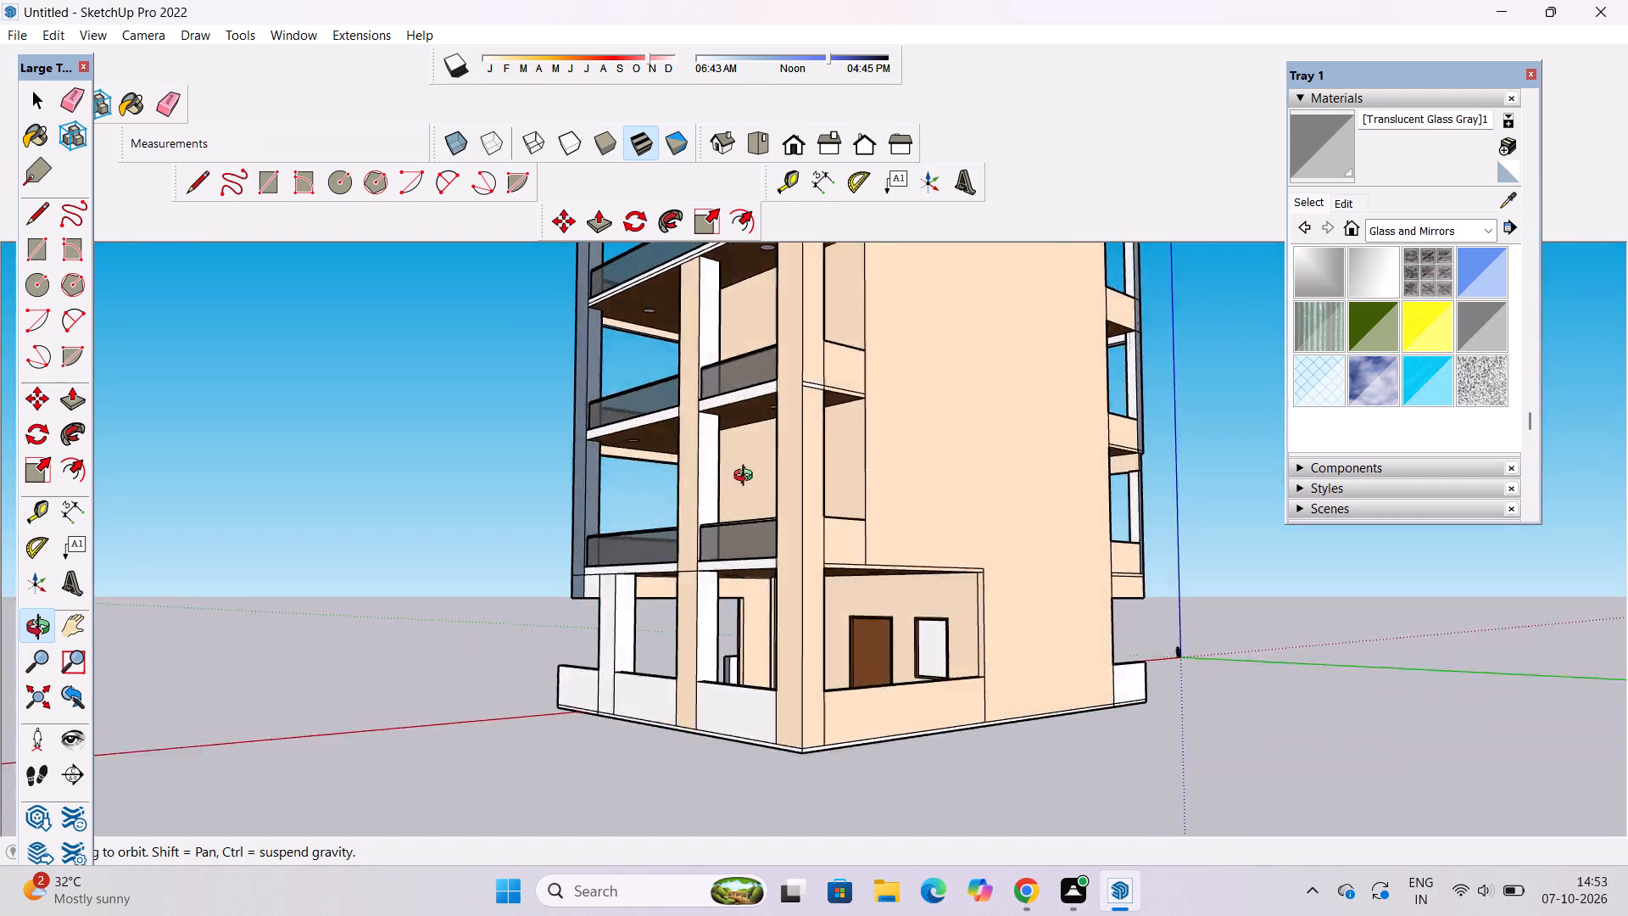
pyautogui.moveTo(747, 478); pyautogui.dragTo(764, 497)
pyautogui.scroll(2, 844, 444)
# Paint the white inner faces of the column beside the rear corner, down to the ground floor, with 0012_Bisque from Colors-Named.
pyautogui.click(1390, 229)
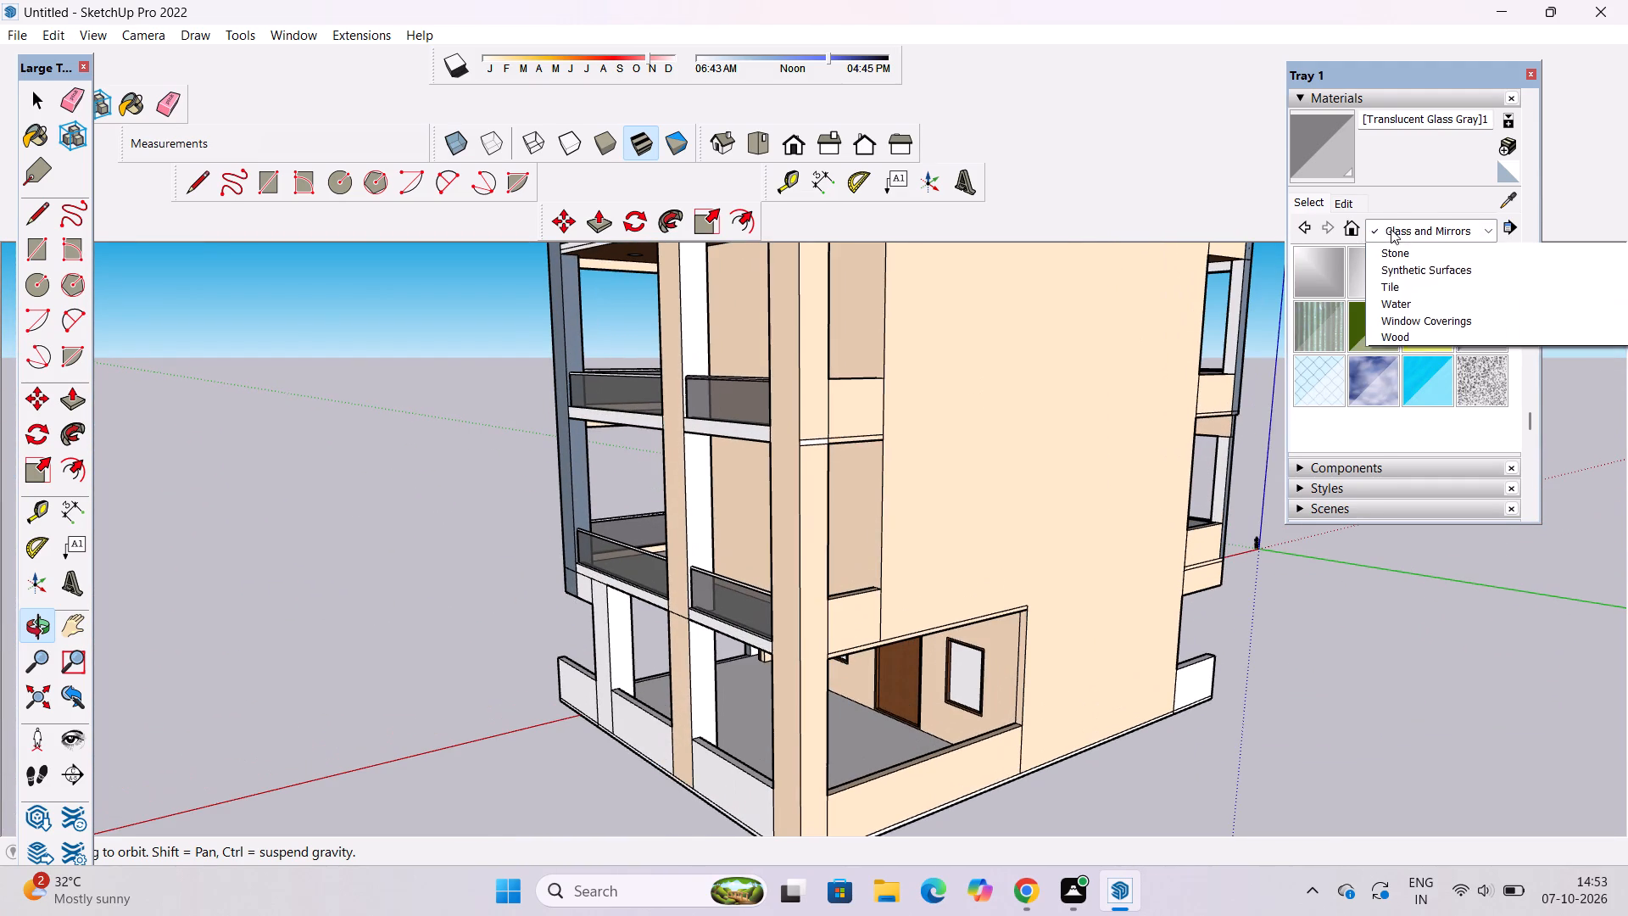
pyautogui.click(1452, 319)
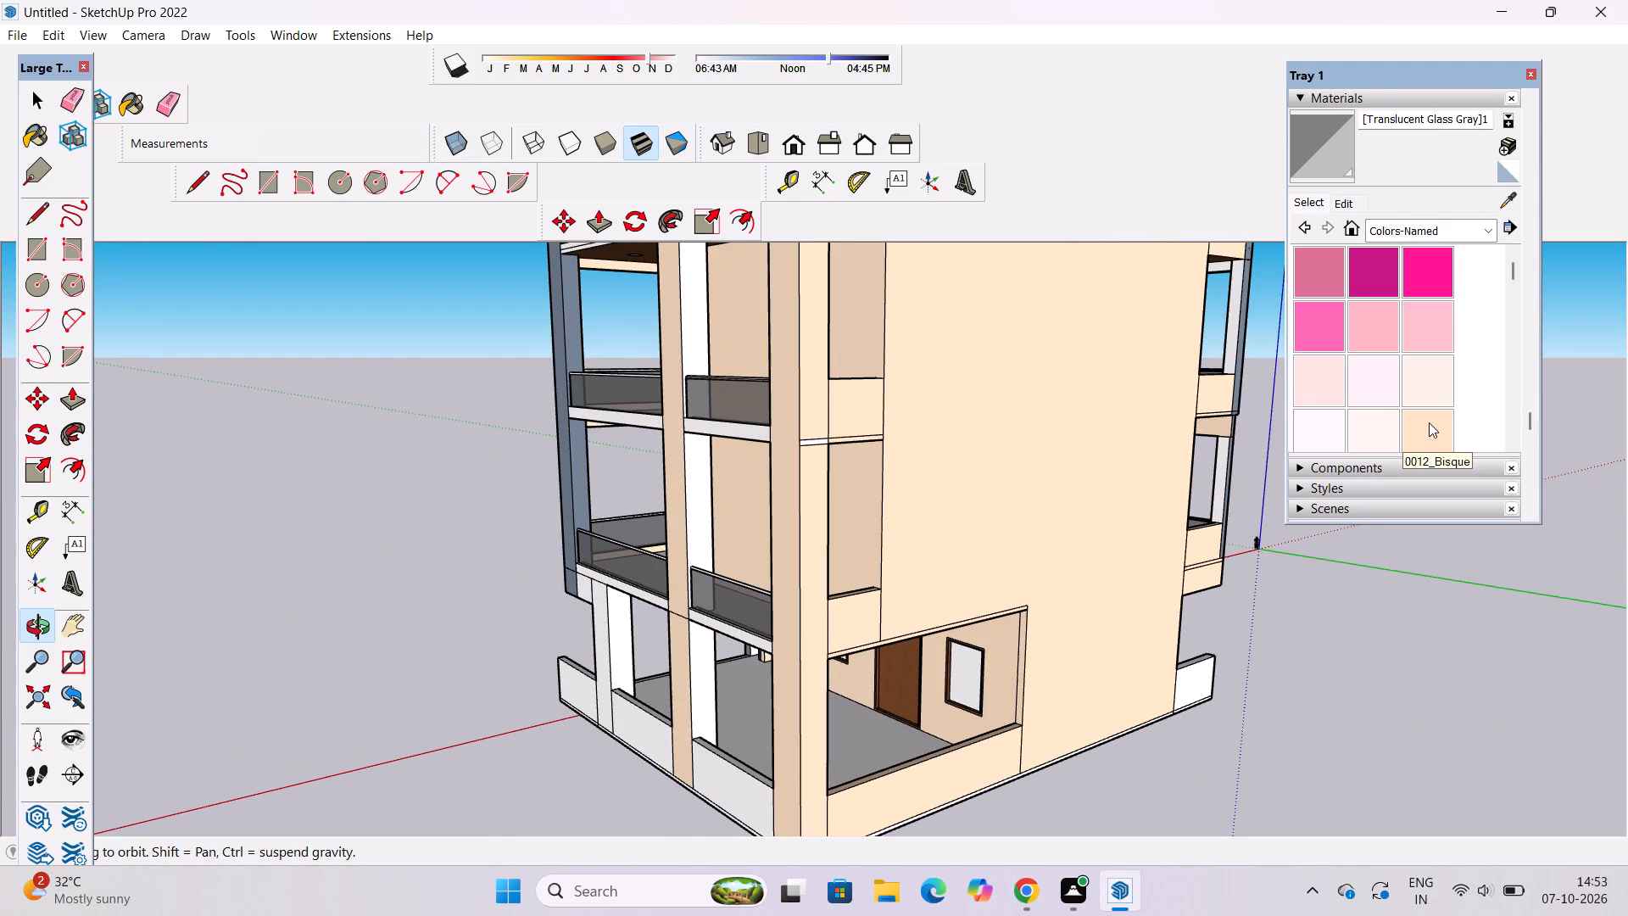
pyautogui.click(1427, 427)
pyautogui.scroll(9, 841, 455)
pyautogui.click(789, 430)
pyautogui.scroll(-5, 868, 404)
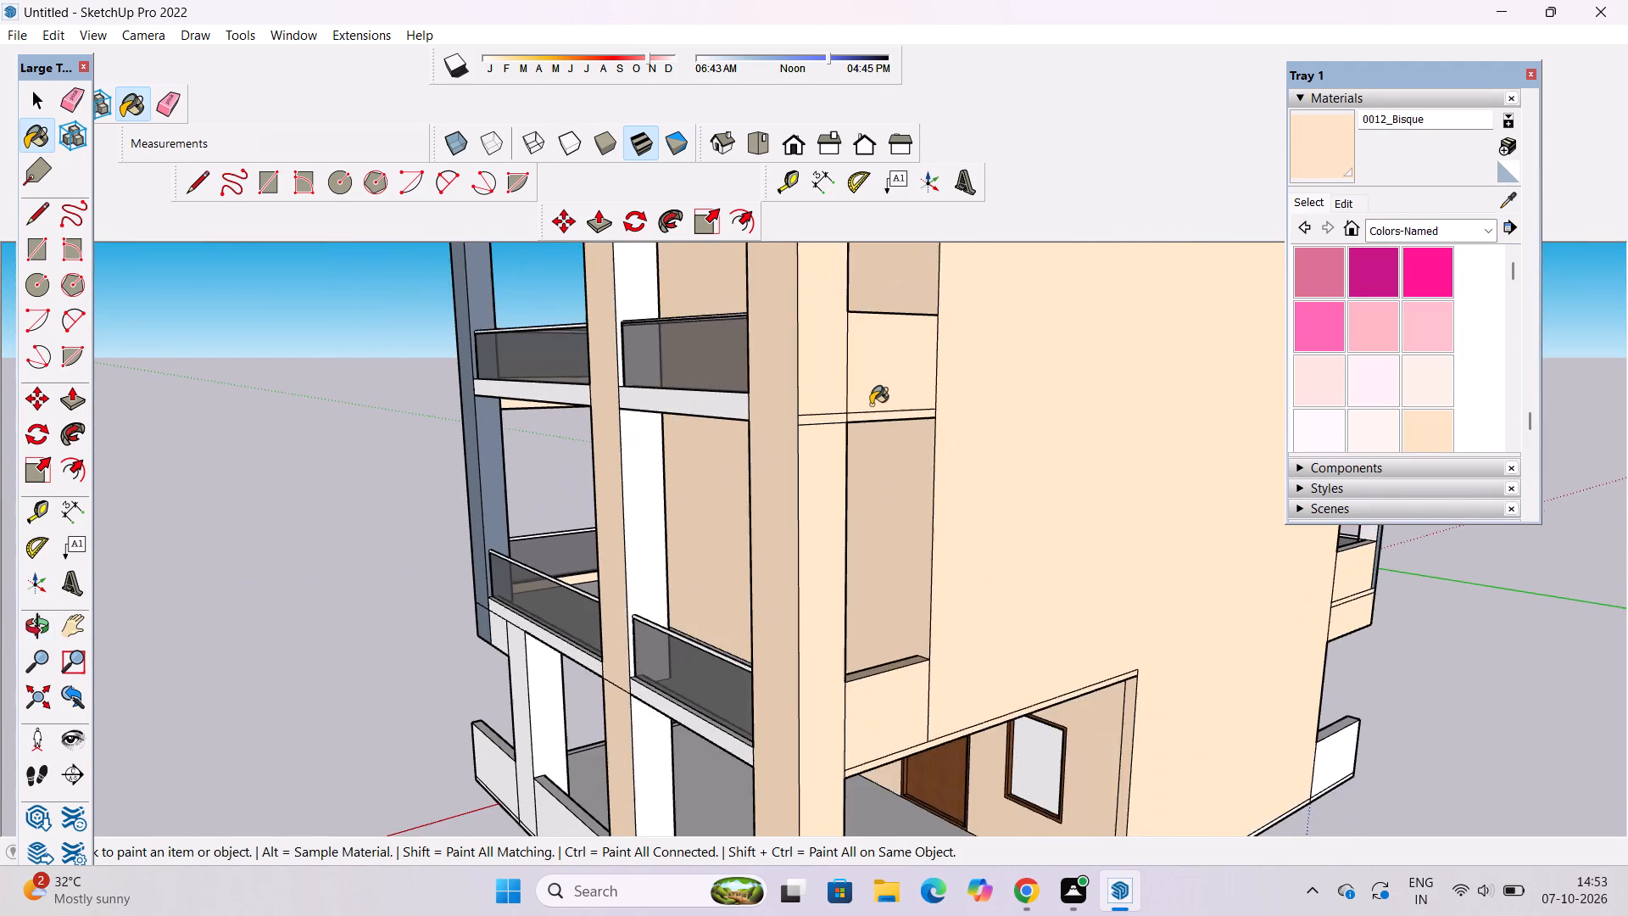
pyautogui.scroll(4, 588, 289)
pyautogui.click(642, 265)
pyautogui.click(657, 492)
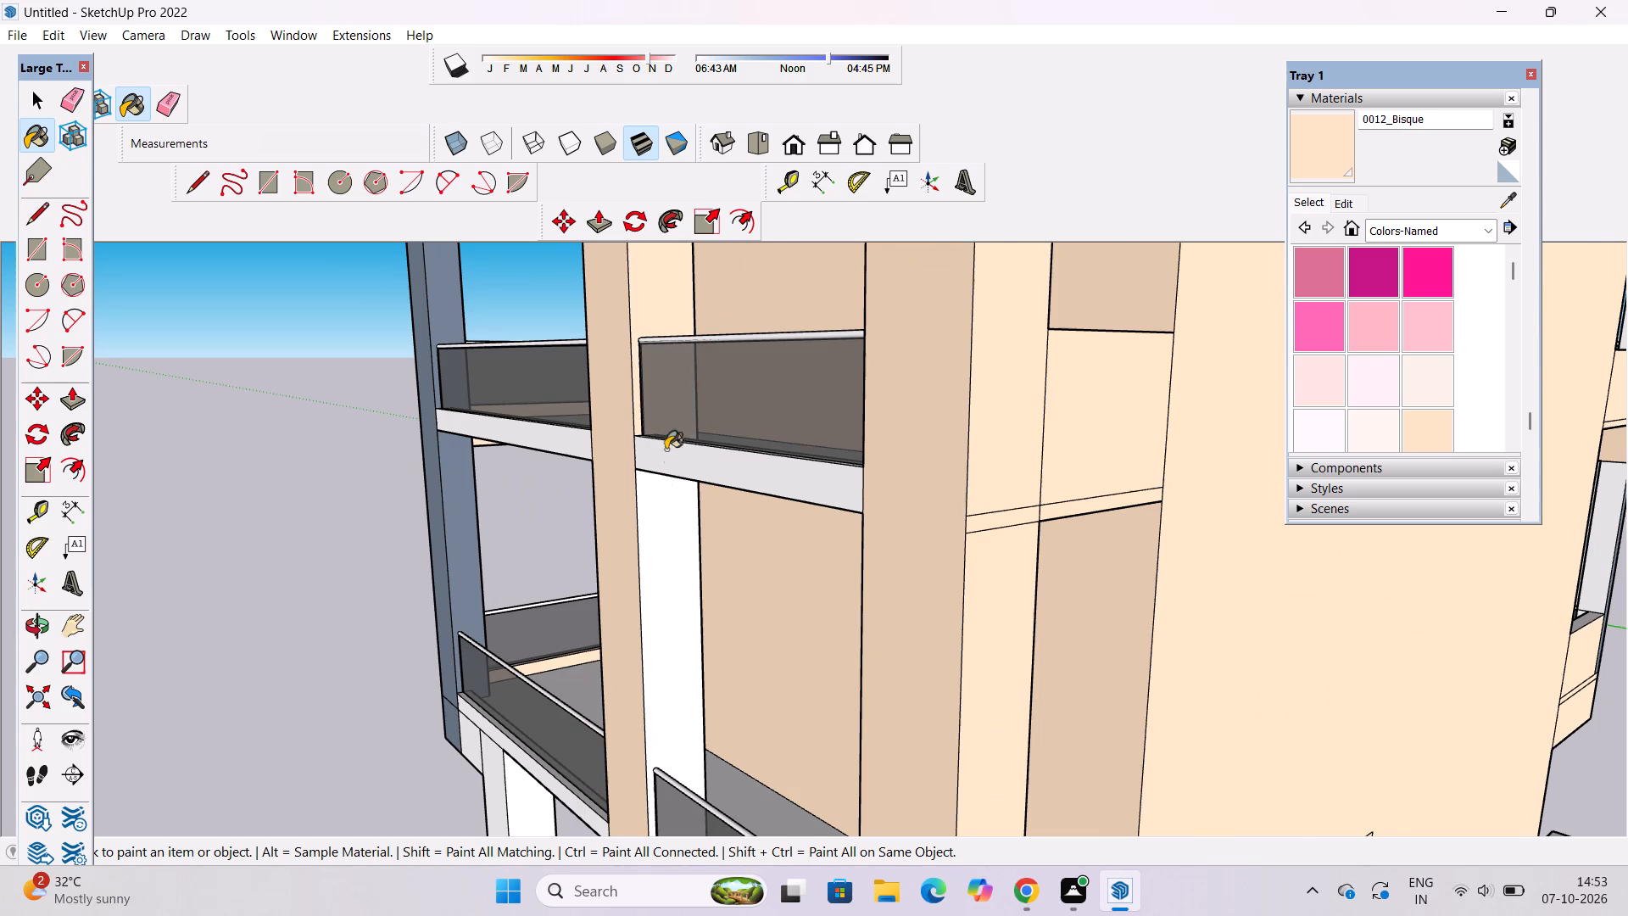
pyautogui.scroll(-12, 666, 443)
pyautogui.scroll(9, 657, 644)
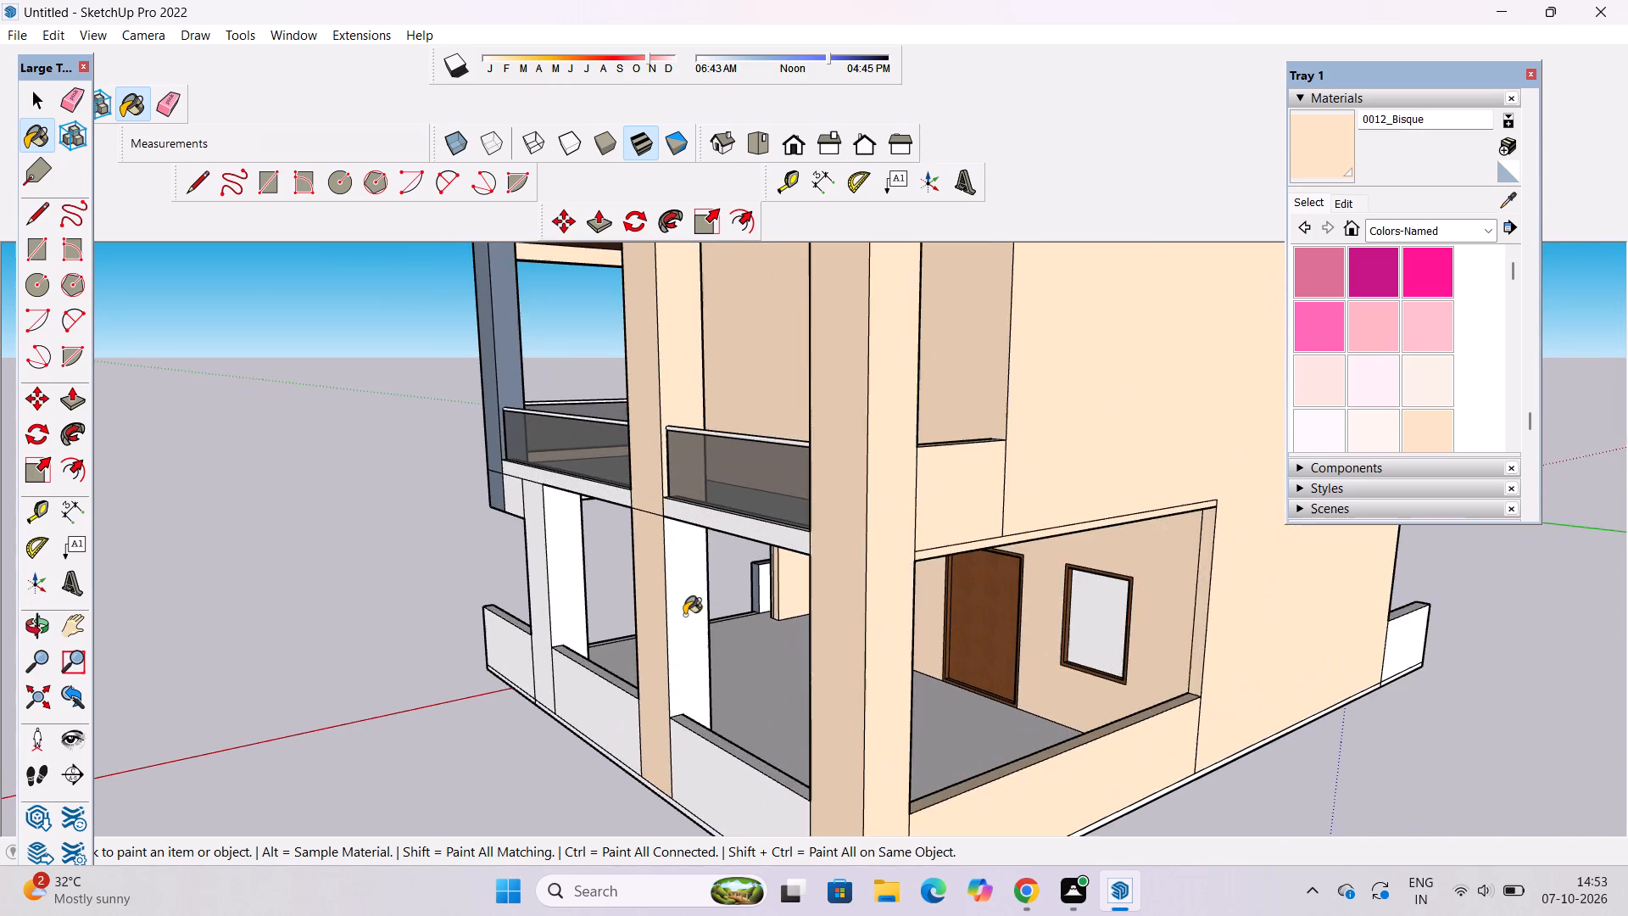
pyautogui.click(686, 610)
# Paint the white slab edge below the lowest balcony railing beside the corner column with 0012_Bisque.
pyautogui.scroll(-6, 672, 517)
pyautogui.scroll(5, 688, 495)
pyautogui.click(712, 503)
pyautogui.scroll(-4, 710, 505)
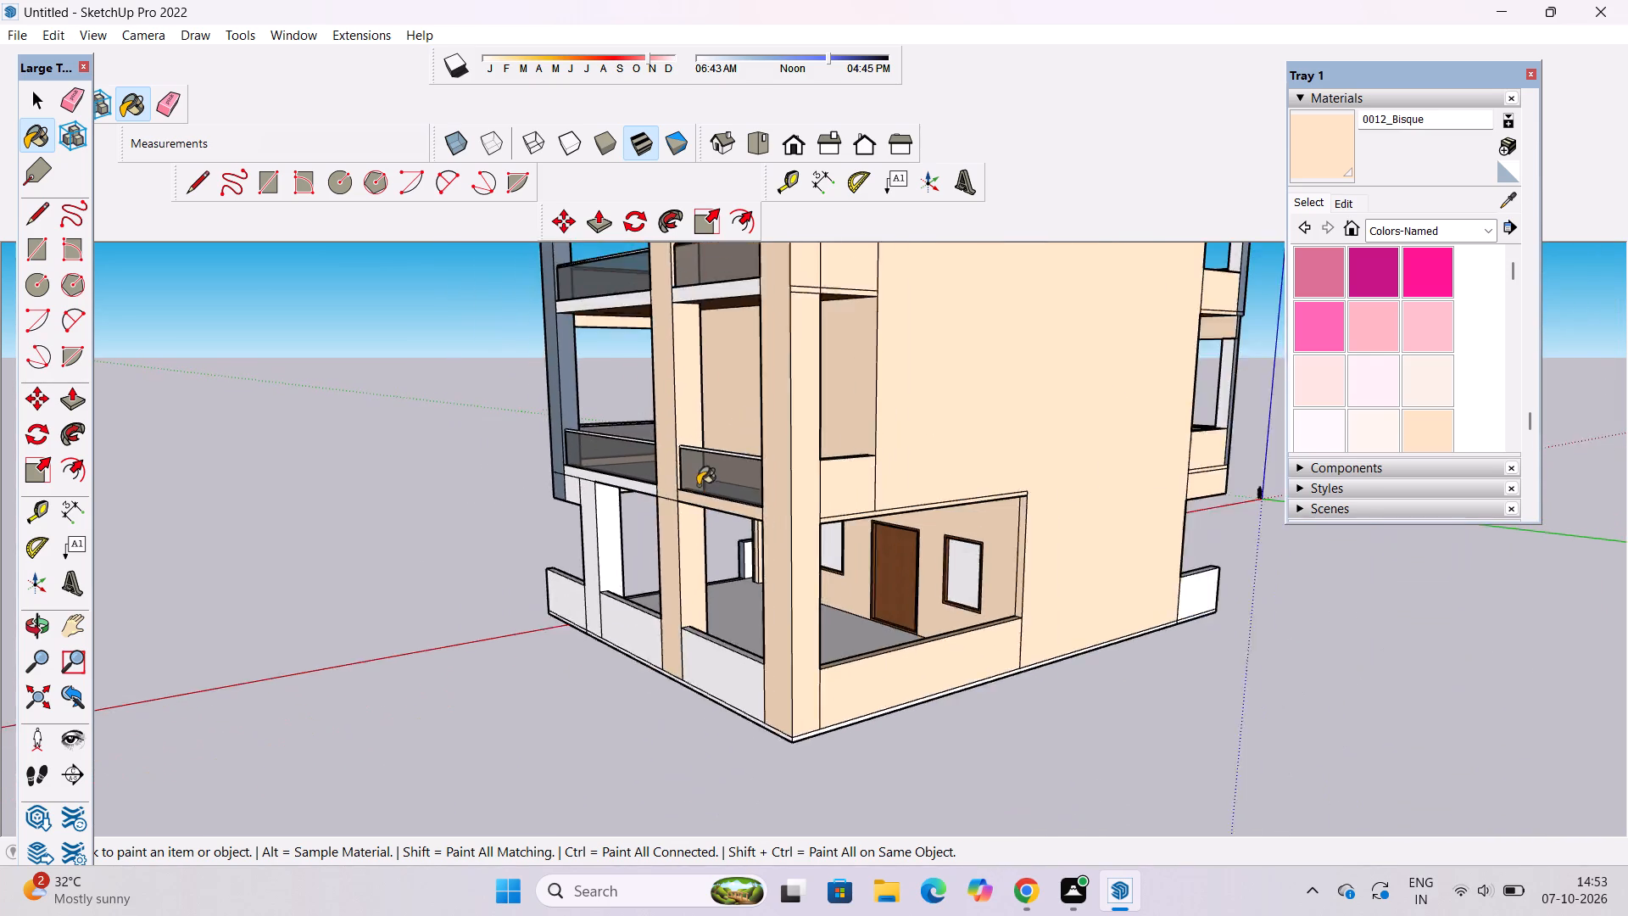
# Paint the two ground-floor parapet panels between the columns and the plinth strips on both sides of the corner with 0012_Bisque.
pyautogui.scroll(-7, 698, 485)
pyautogui.scroll(9, 708, 647)
pyautogui.click(750, 600)
pyautogui.scroll(5, 851, 670)
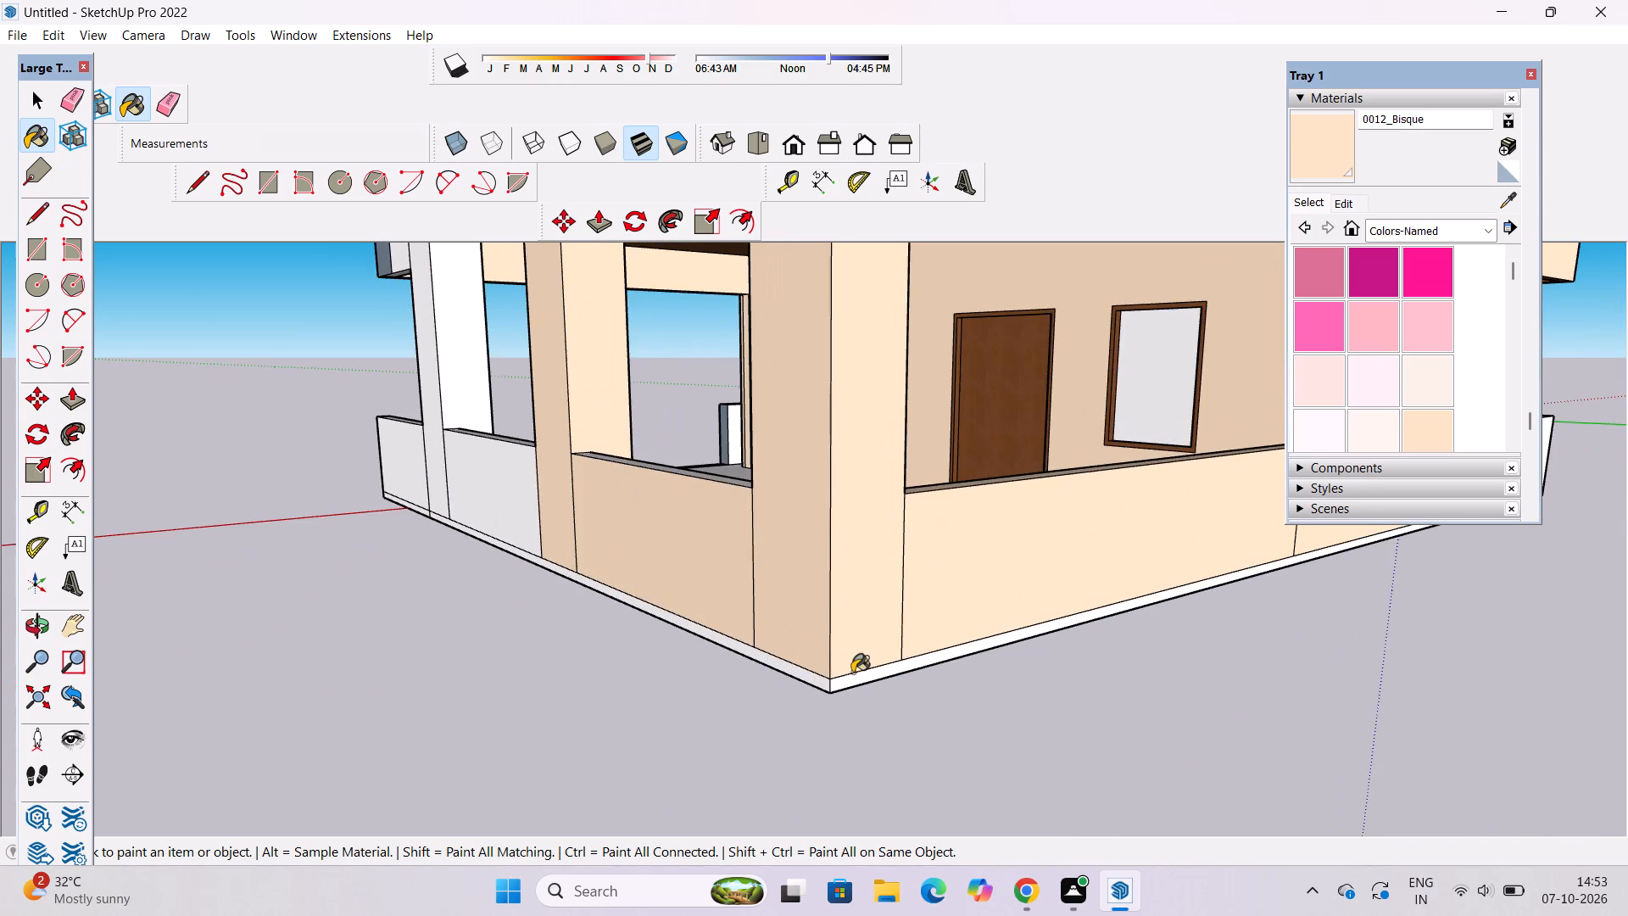
pyautogui.click(853, 678)
pyautogui.click(711, 635)
pyautogui.click(493, 448)
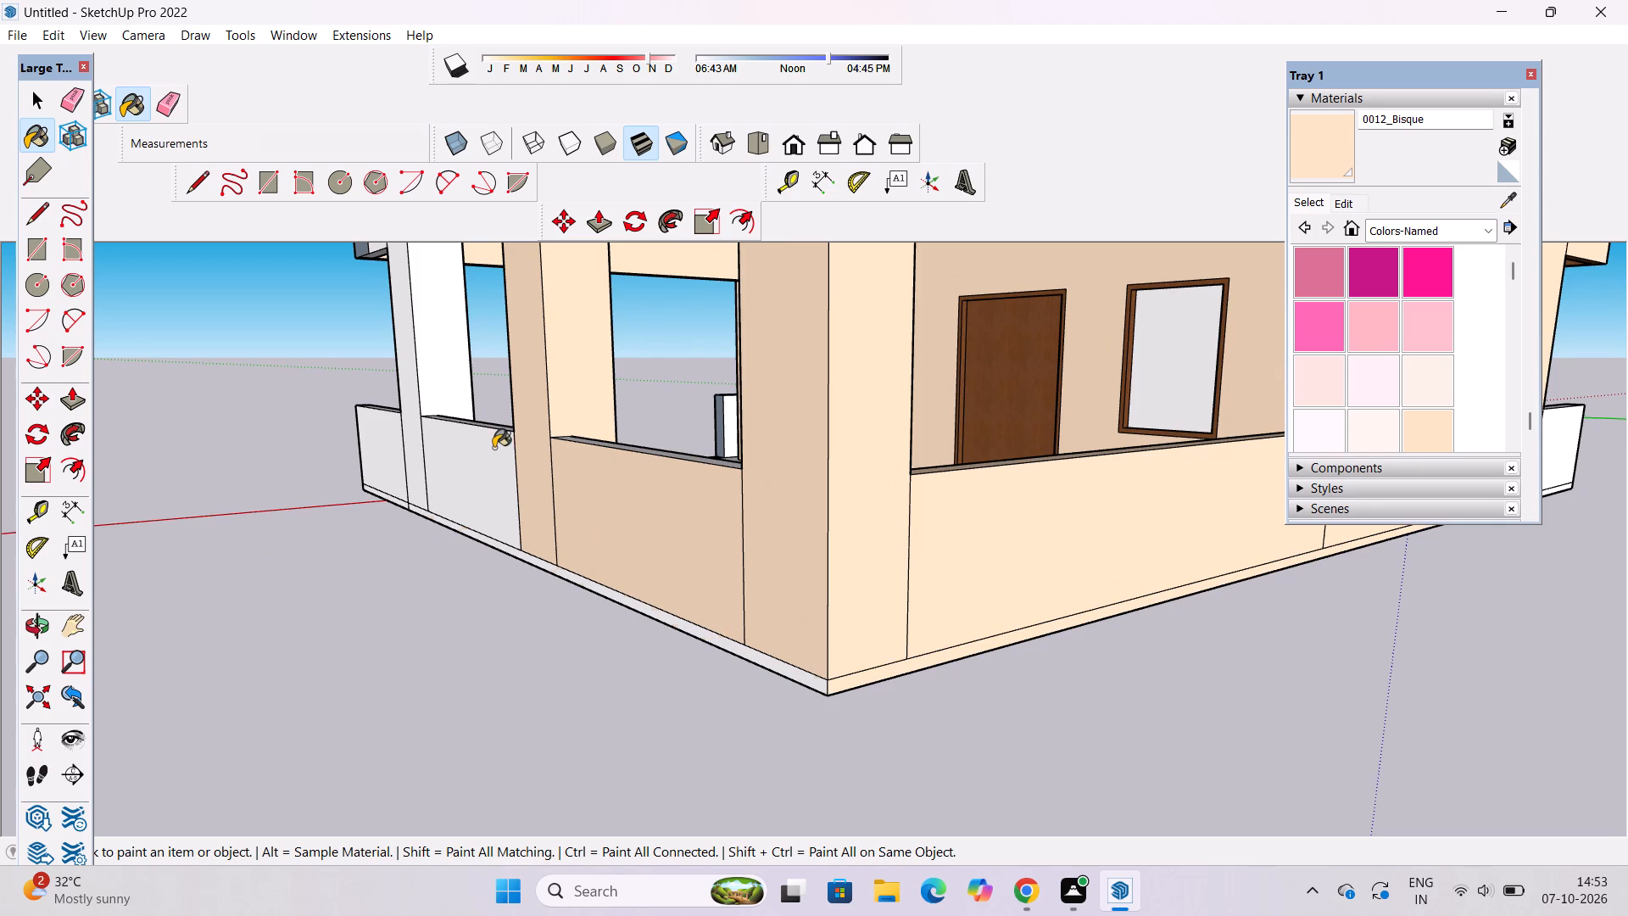
# Paint the outer end parapet panel beyond the white ground-floor column, and the plinth strip below it, with 0012_Bisque.
pyautogui.scroll(-3, 391, 496)
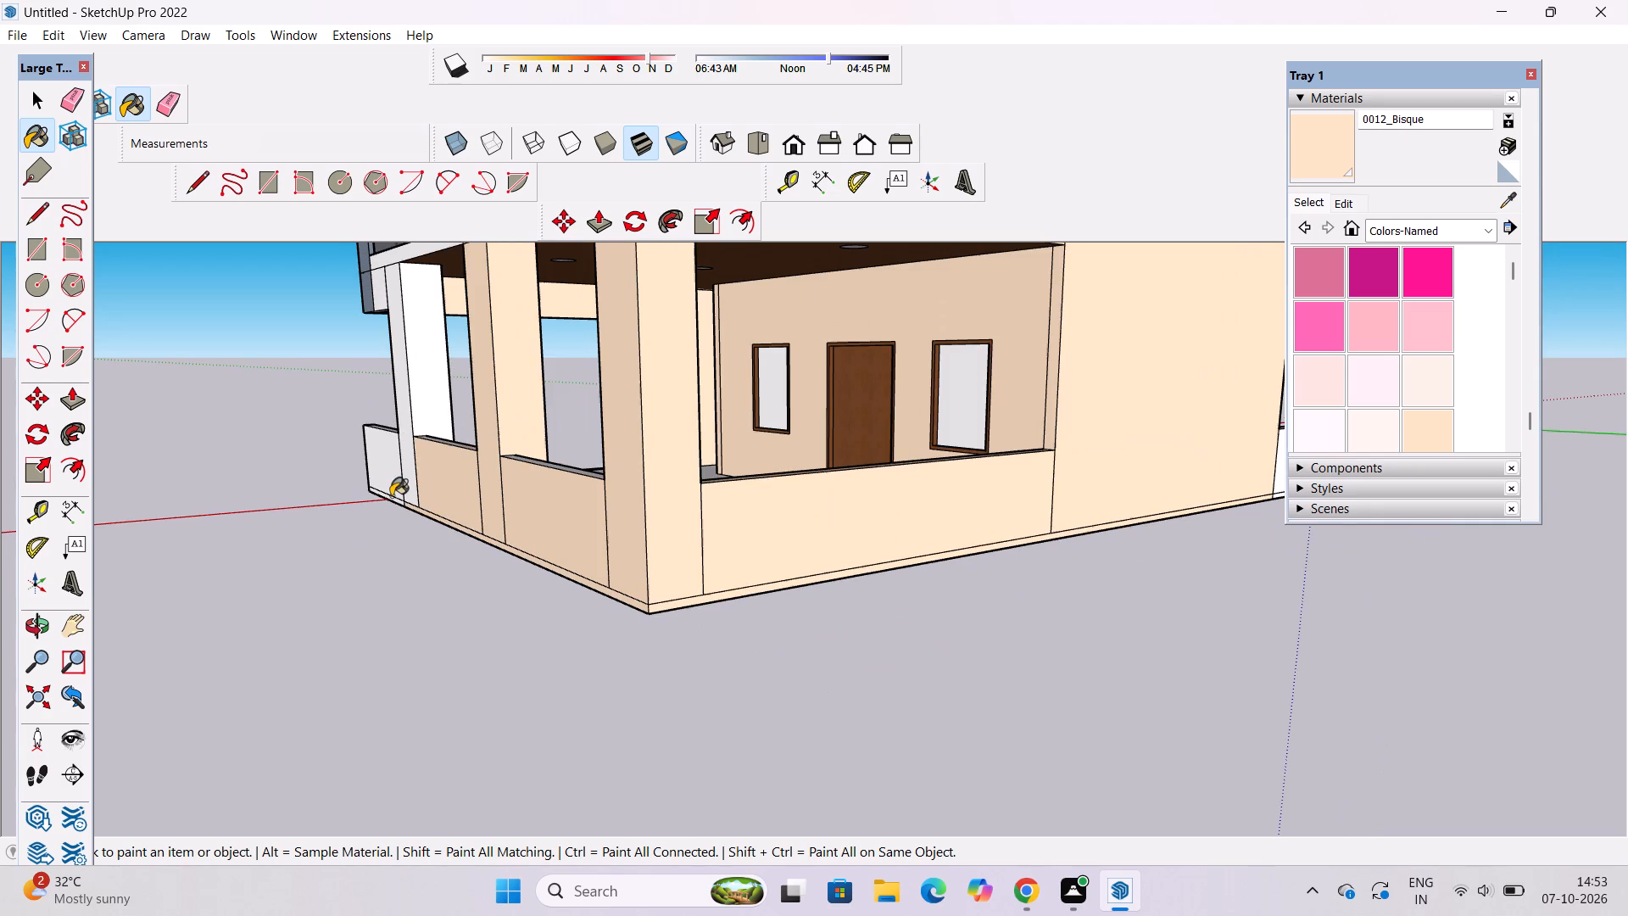
pyautogui.scroll(-4, 395, 501)
pyautogui.scroll(5, 399, 506)
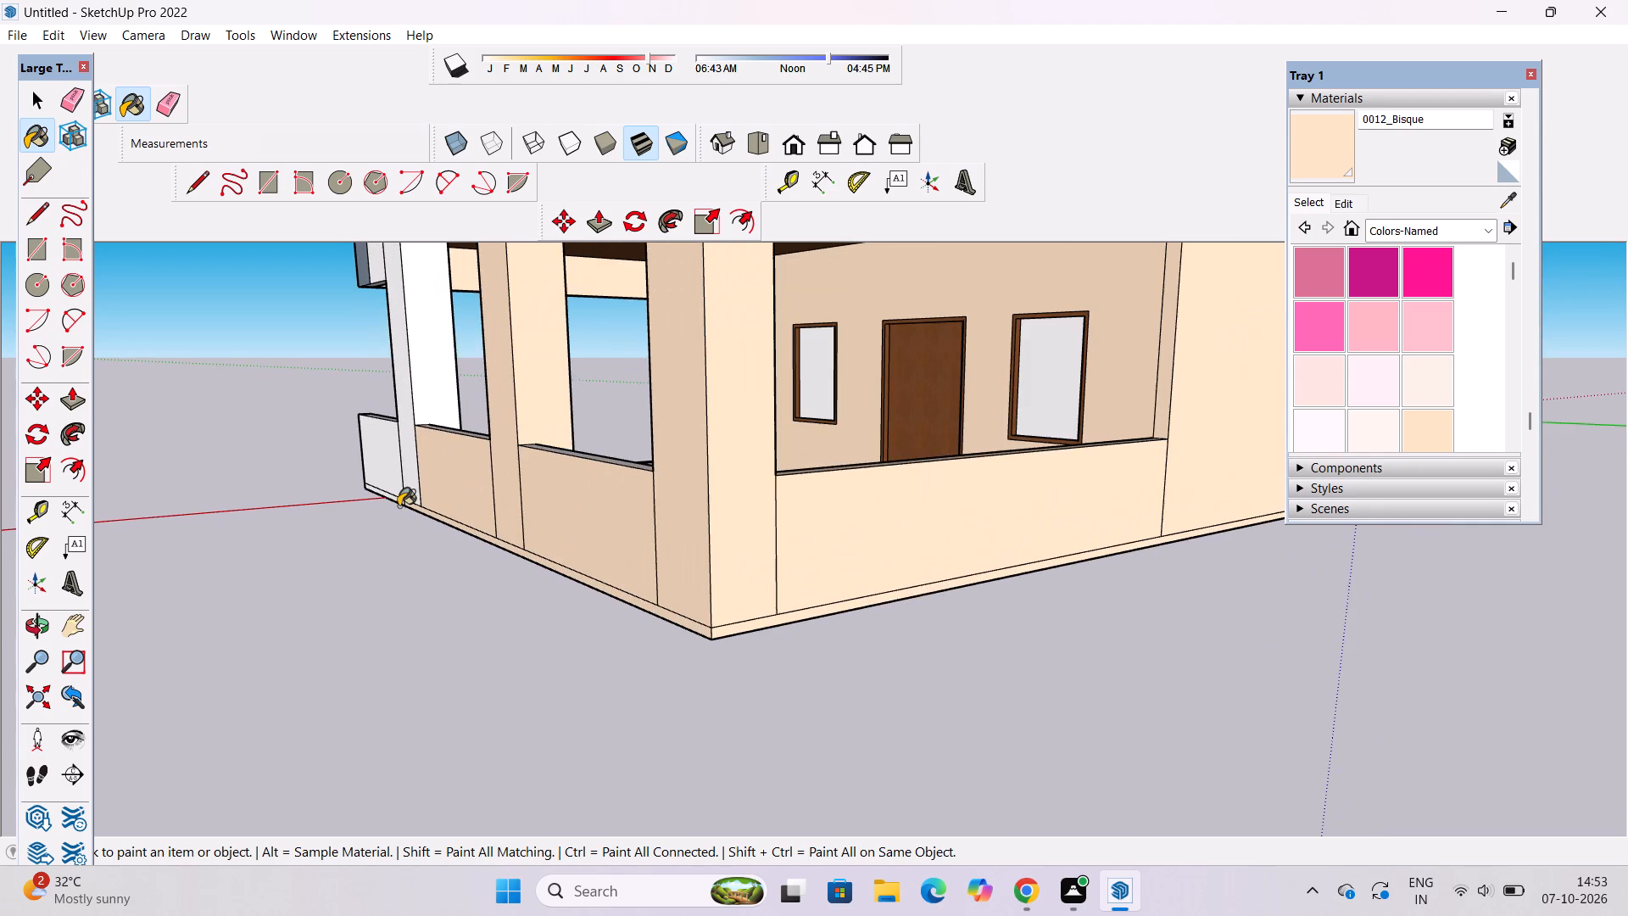
pyautogui.click(374, 462)
pyautogui.click(391, 497)
# Paint the inner column faces and inner parapet panels along the open side of the ground-floor parking area with 0012_Bisque.
pyautogui.press('o')
pyautogui.scroll(-7, 415, 472)
pyautogui.moveTo(416, 494); pyautogui.dragTo(675, 618)
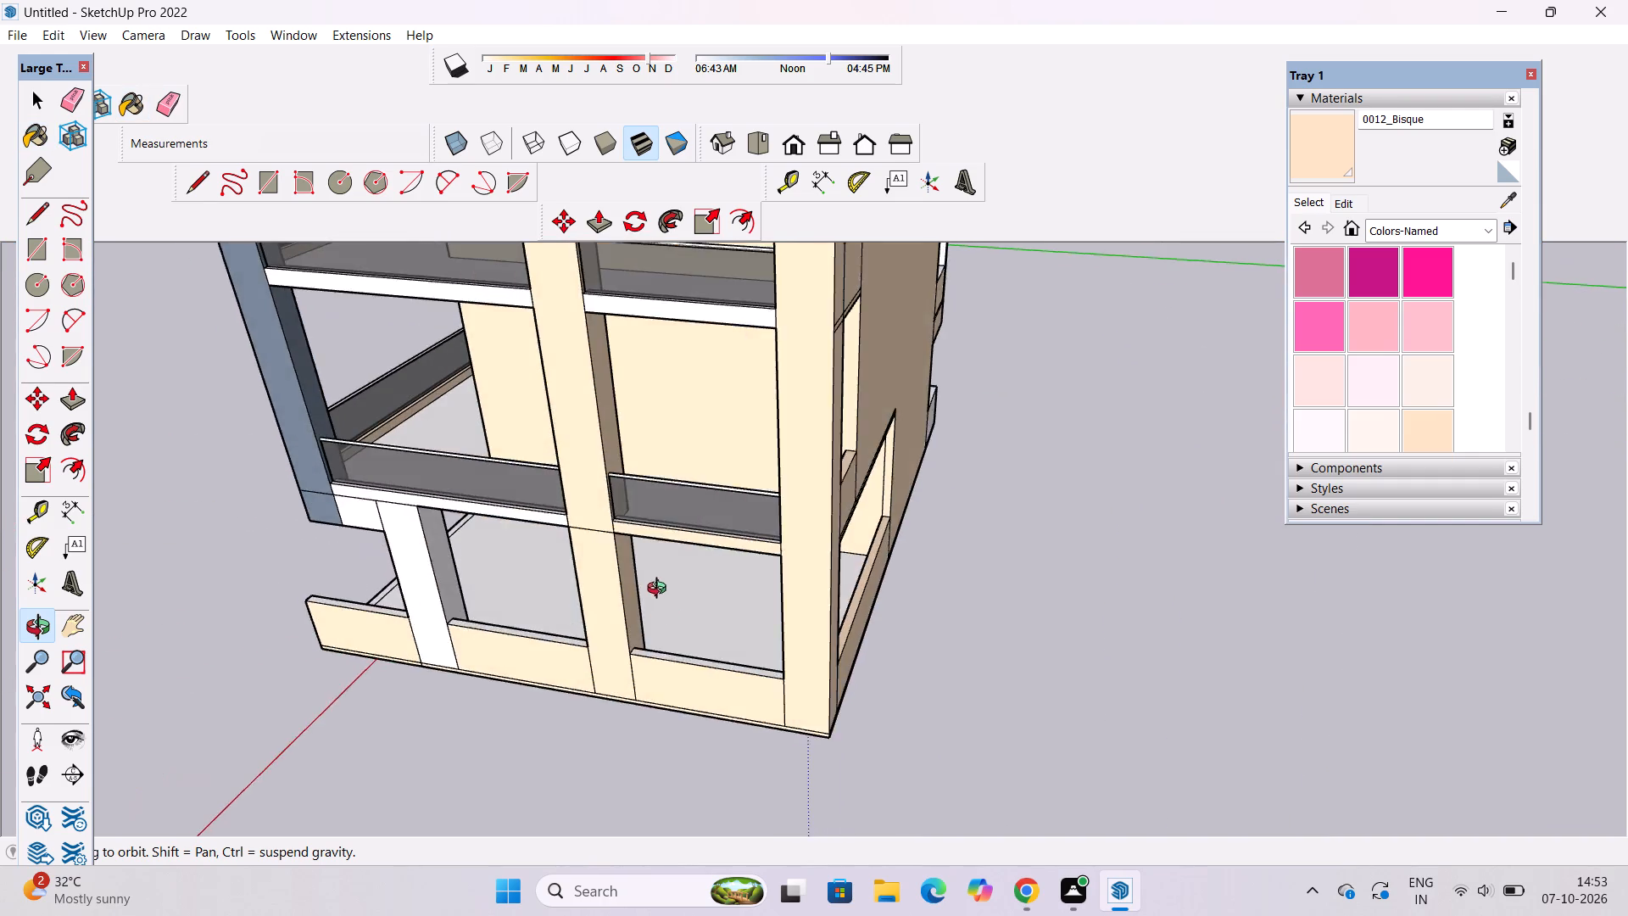
pyautogui.scroll(-6, 656, 589)
pyautogui.moveTo(547, 645); pyautogui.dragTo(1356, 503)
pyautogui.scroll(3, 1121, 677)
pyautogui.moveTo(1117, 674); pyautogui.dragTo(1034, 656)
pyautogui.moveTo(1034, 656); pyautogui.dragTo(953, 640)
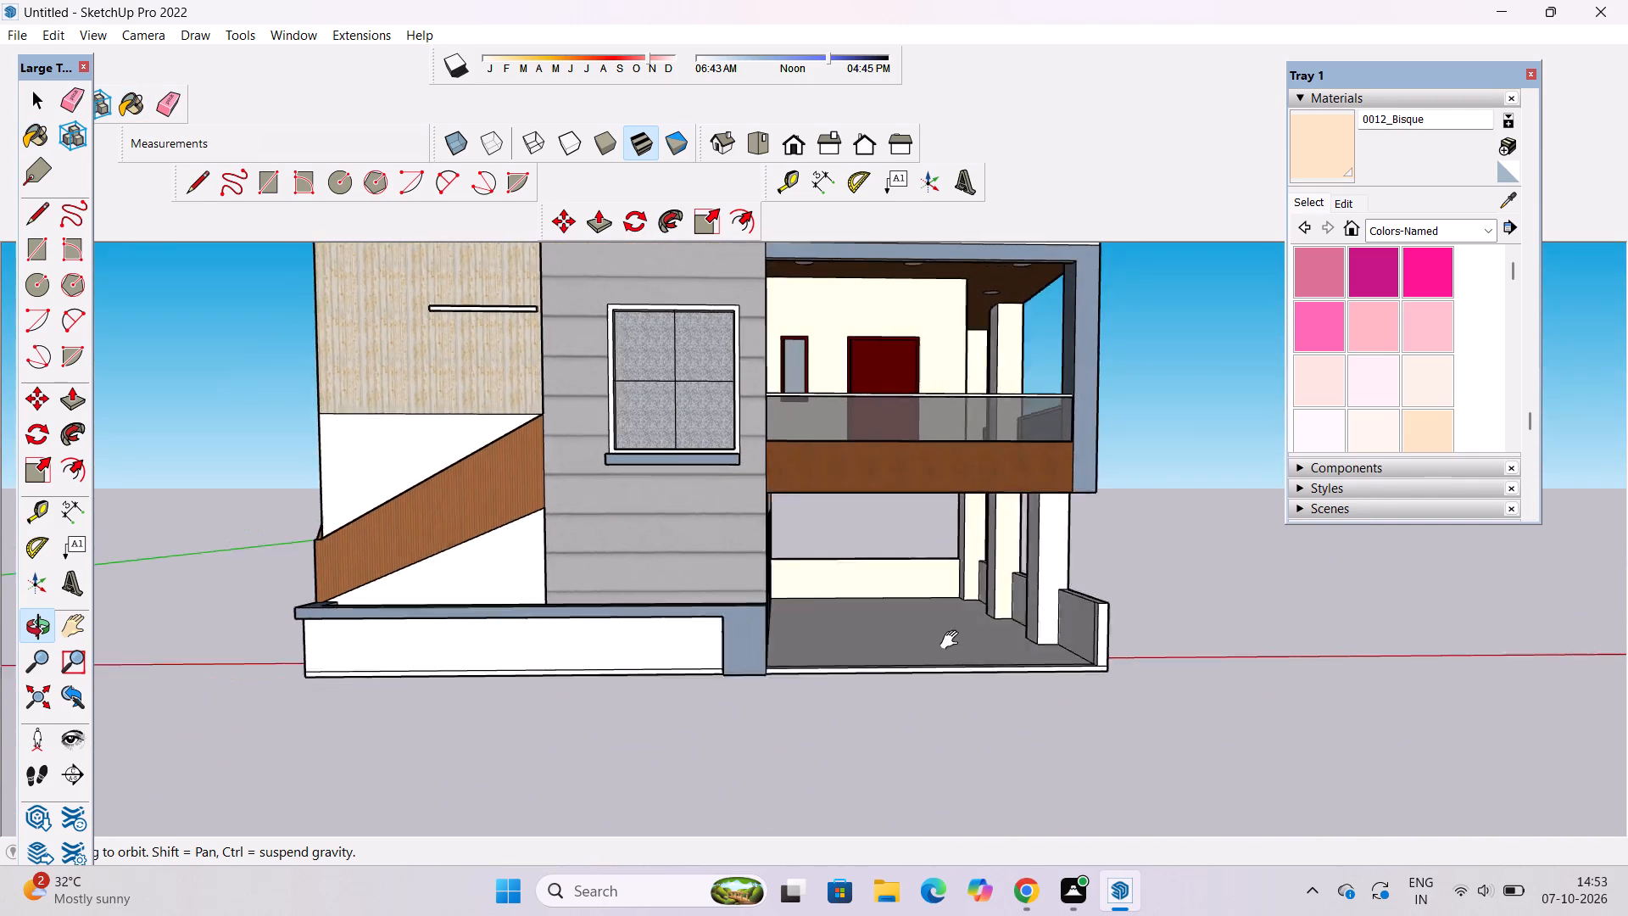
pyautogui.moveTo(953, 640); pyautogui.dragTo(945, 640)
pyautogui.moveTo(953, 588); pyautogui.dragTo(1080, 608)
pyautogui.click(1307, 152)
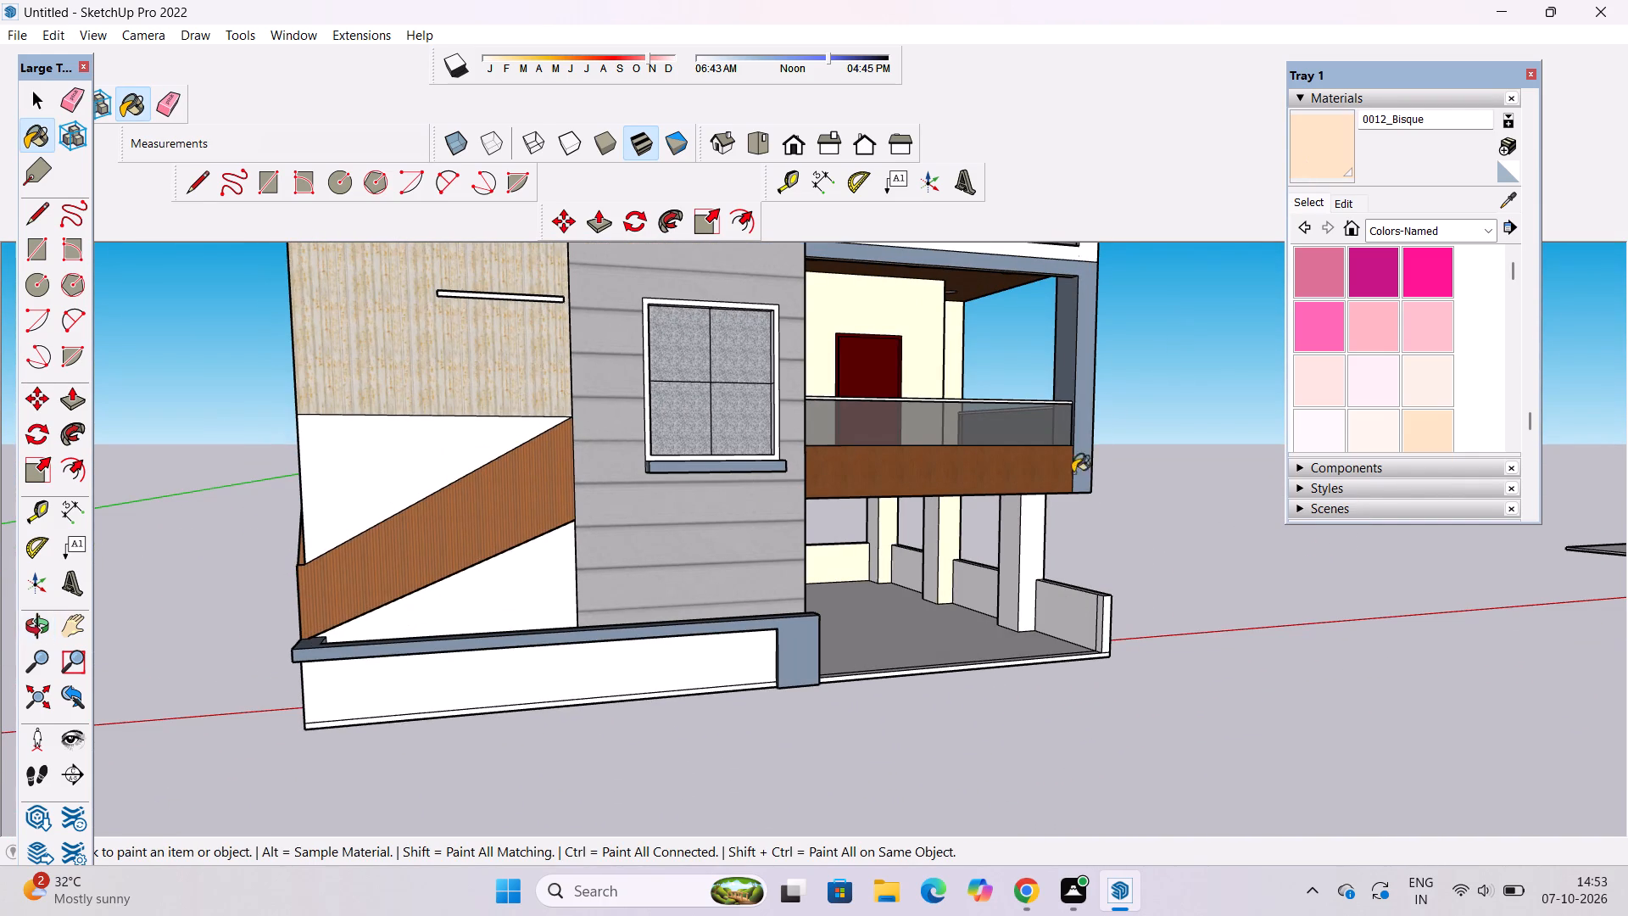
pyautogui.scroll(5, 943, 574)
pyautogui.click(926, 519)
pyautogui.click(877, 548)
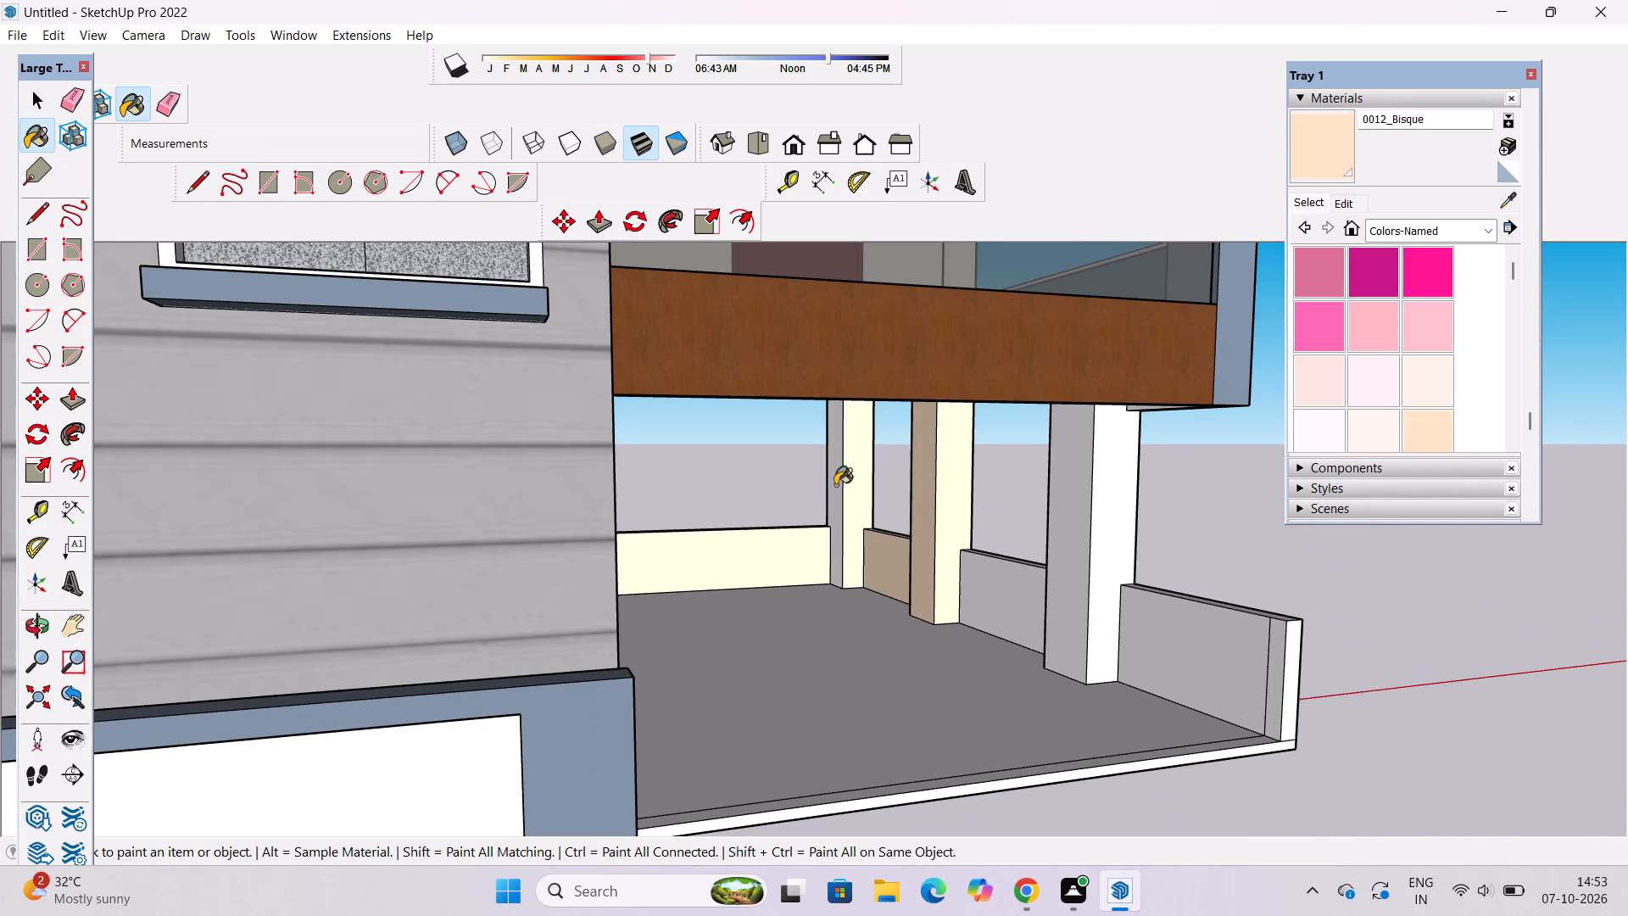
pyautogui.click(835, 485)
pyautogui.click(1030, 602)
pyautogui.scroll(-5, 866, 581)
pyautogui.click(1008, 611)
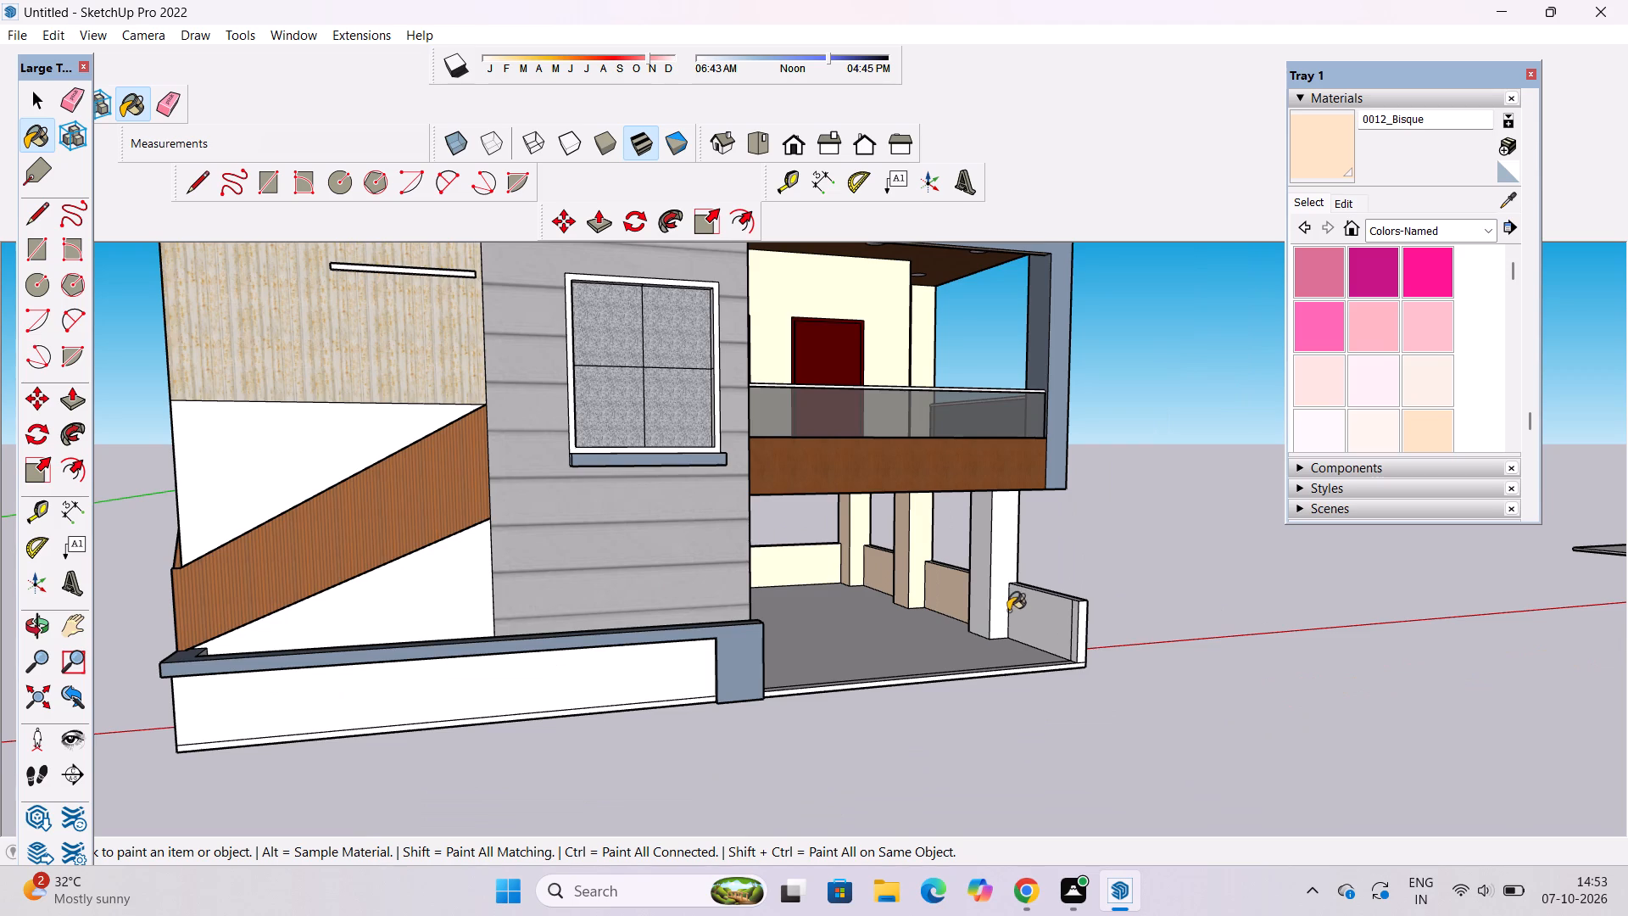
# Paint the grey side faces of the first-floor columns, seen through the narrow opening in the side wall, with 0012_Bisque.
pyautogui.scroll(9, 1051, 623)
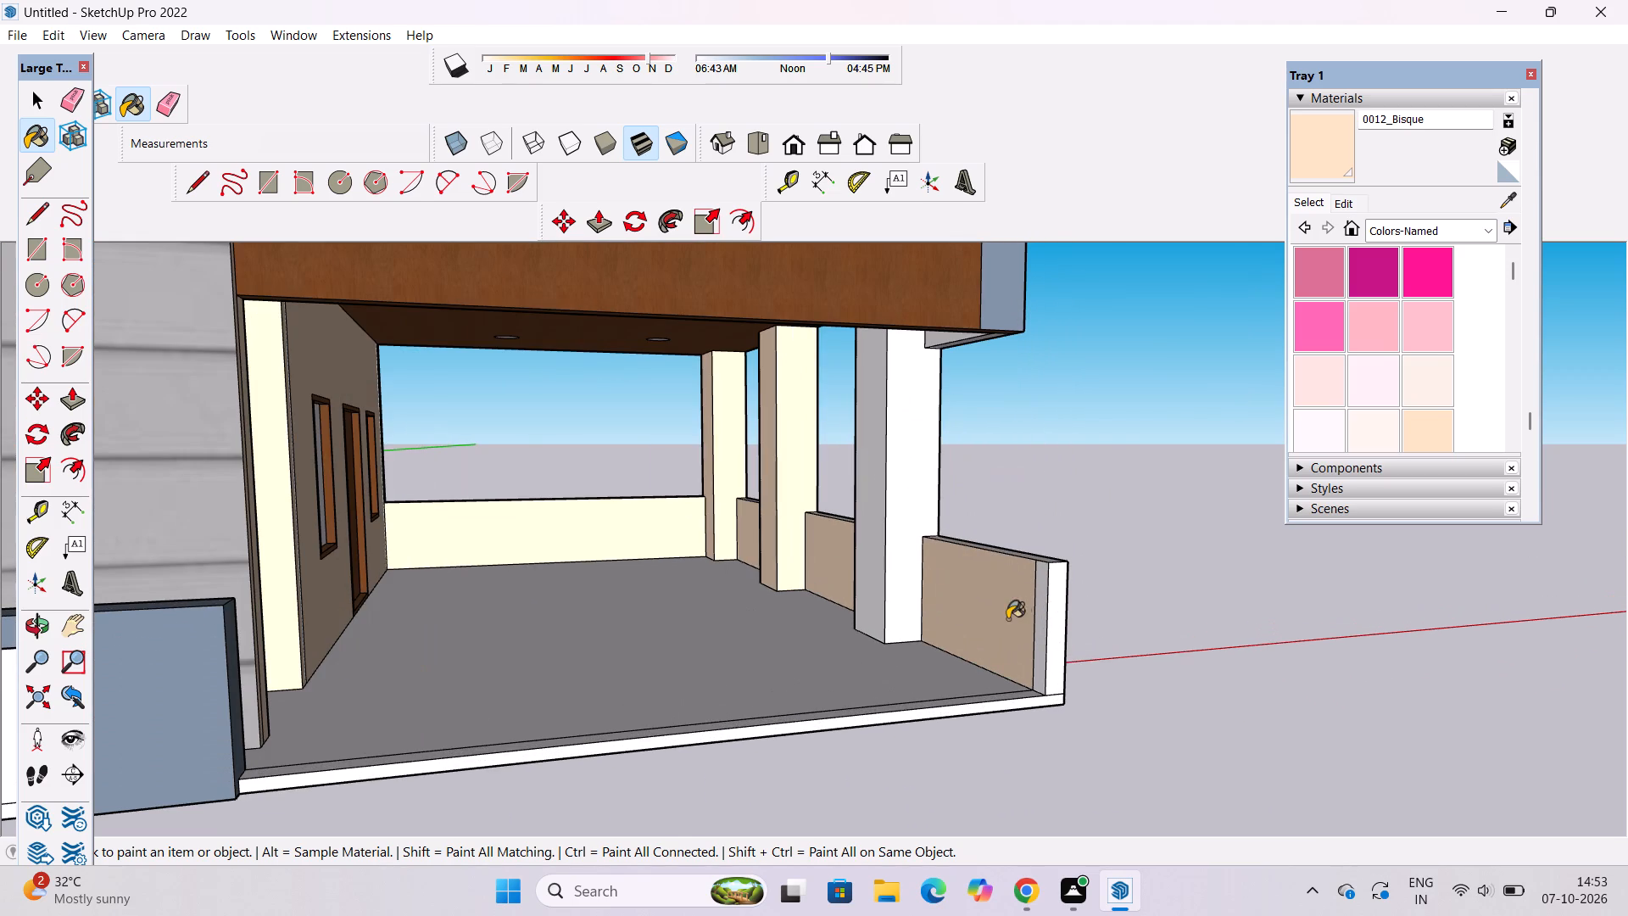
pyautogui.press('o')
pyautogui.scroll(-6, 1062, 587)
pyautogui.moveTo(1120, 609); pyautogui.dragTo(1057, 631)
pyautogui.scroll(-2, 1036, 634)
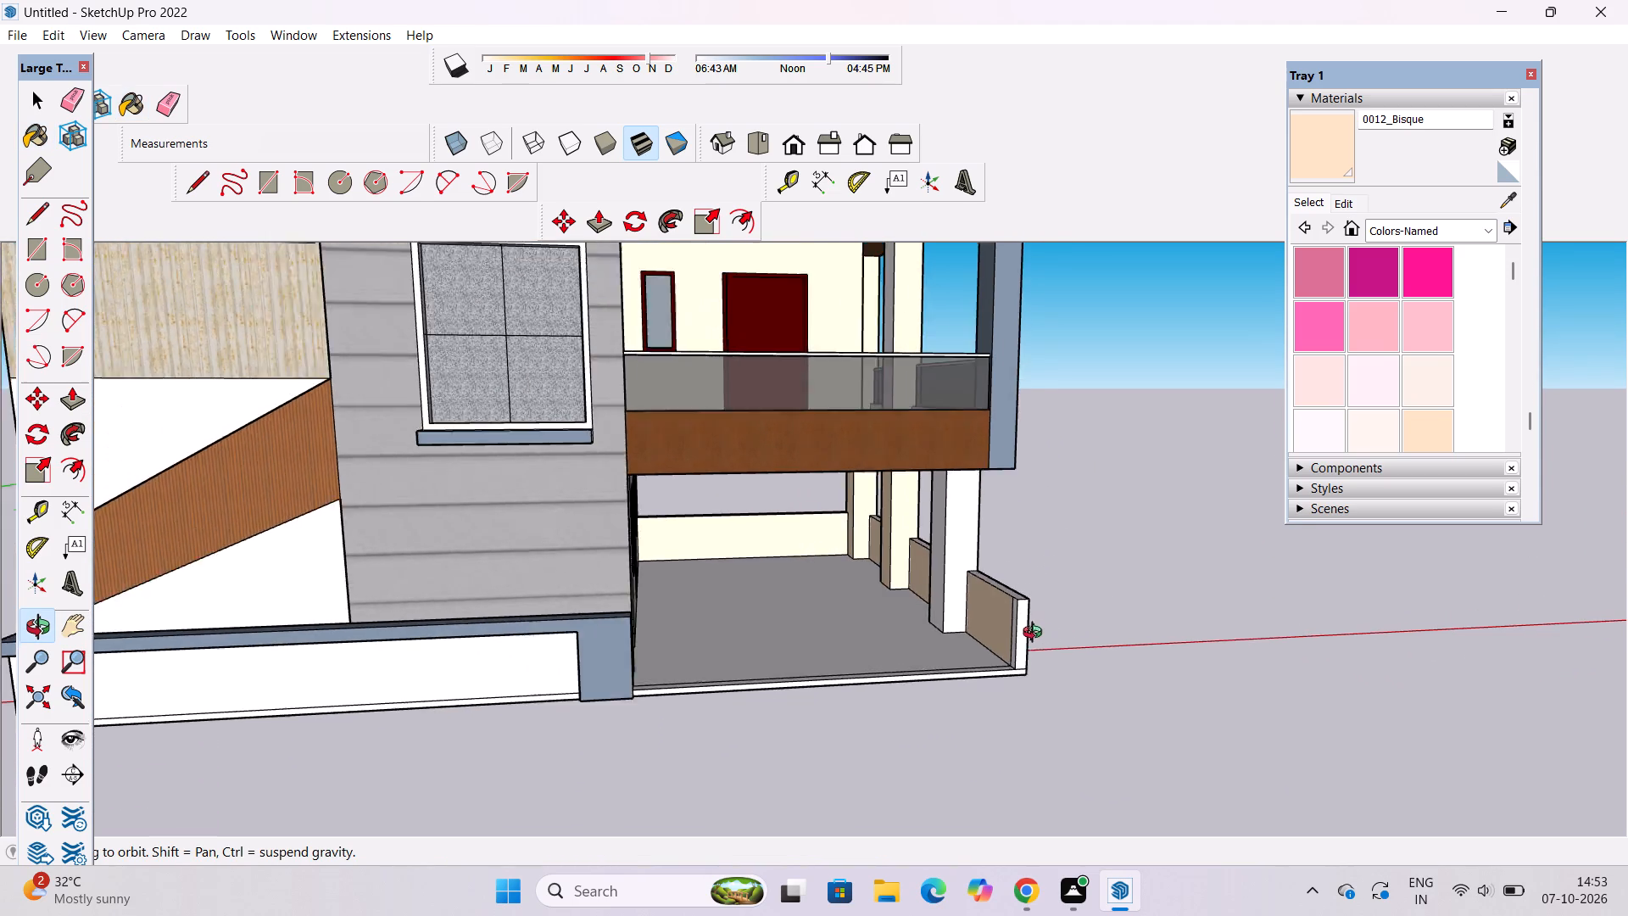
pyautogui.scroll(-1, 1036, 634)
pyautogui.moveTo(1086, 642); pyautogui.dragTo(165, 665)
pyautogui.moveTo(991, 545); pyautogui.dragTo(580, 568)
pyautogui.scroll(3, 548, 425)
pyautogui.moveTo(548, 425); pyautogui.dragTo(729, 528)
pyautogui.moveTo(750, 523); pyautogui.dragTo(777, 505)
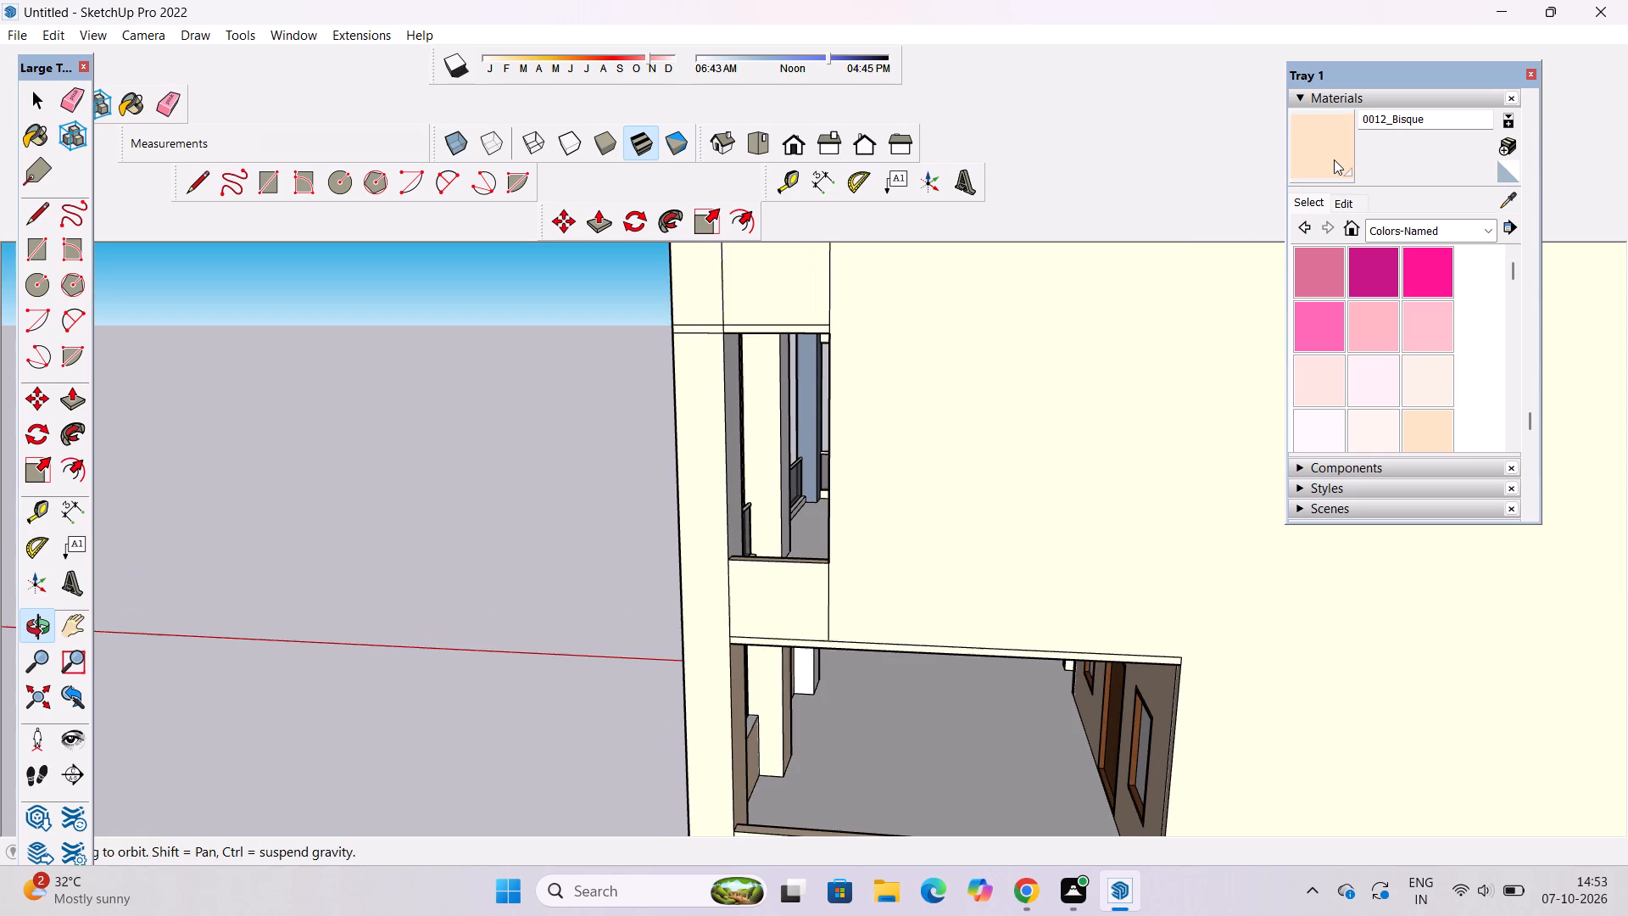
pyautogui.click(1334, 159)
pyautogui.scroll(5, 738, 592)
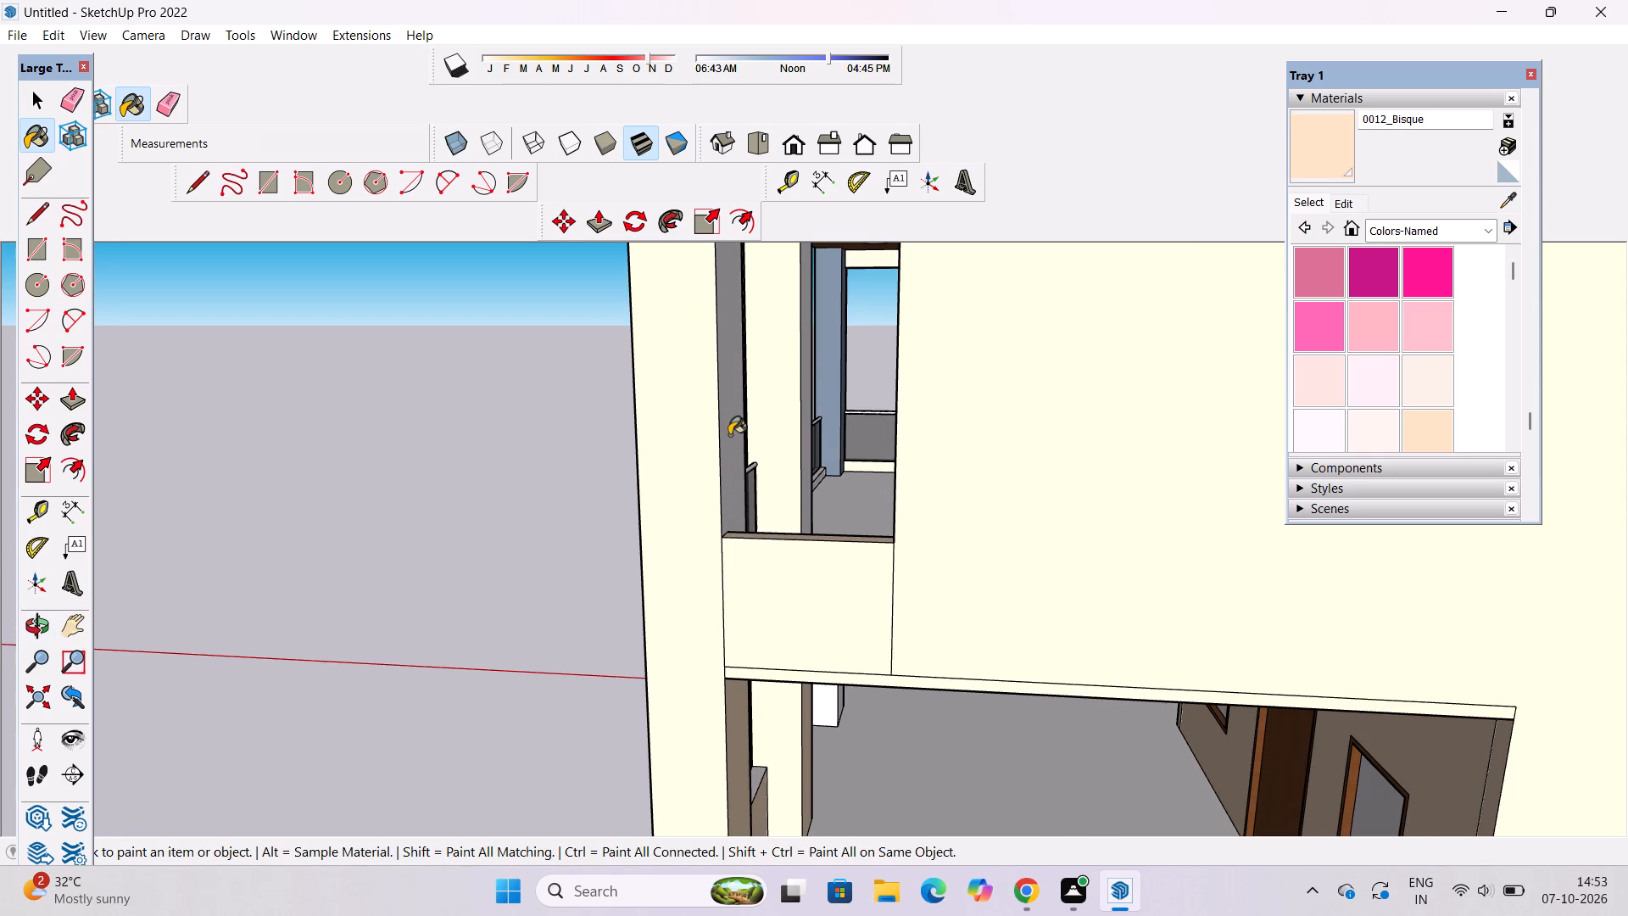
pyautogui.click(729, 435)
pyautogui.click(811, 388)
pyautogui.click(806, 398)
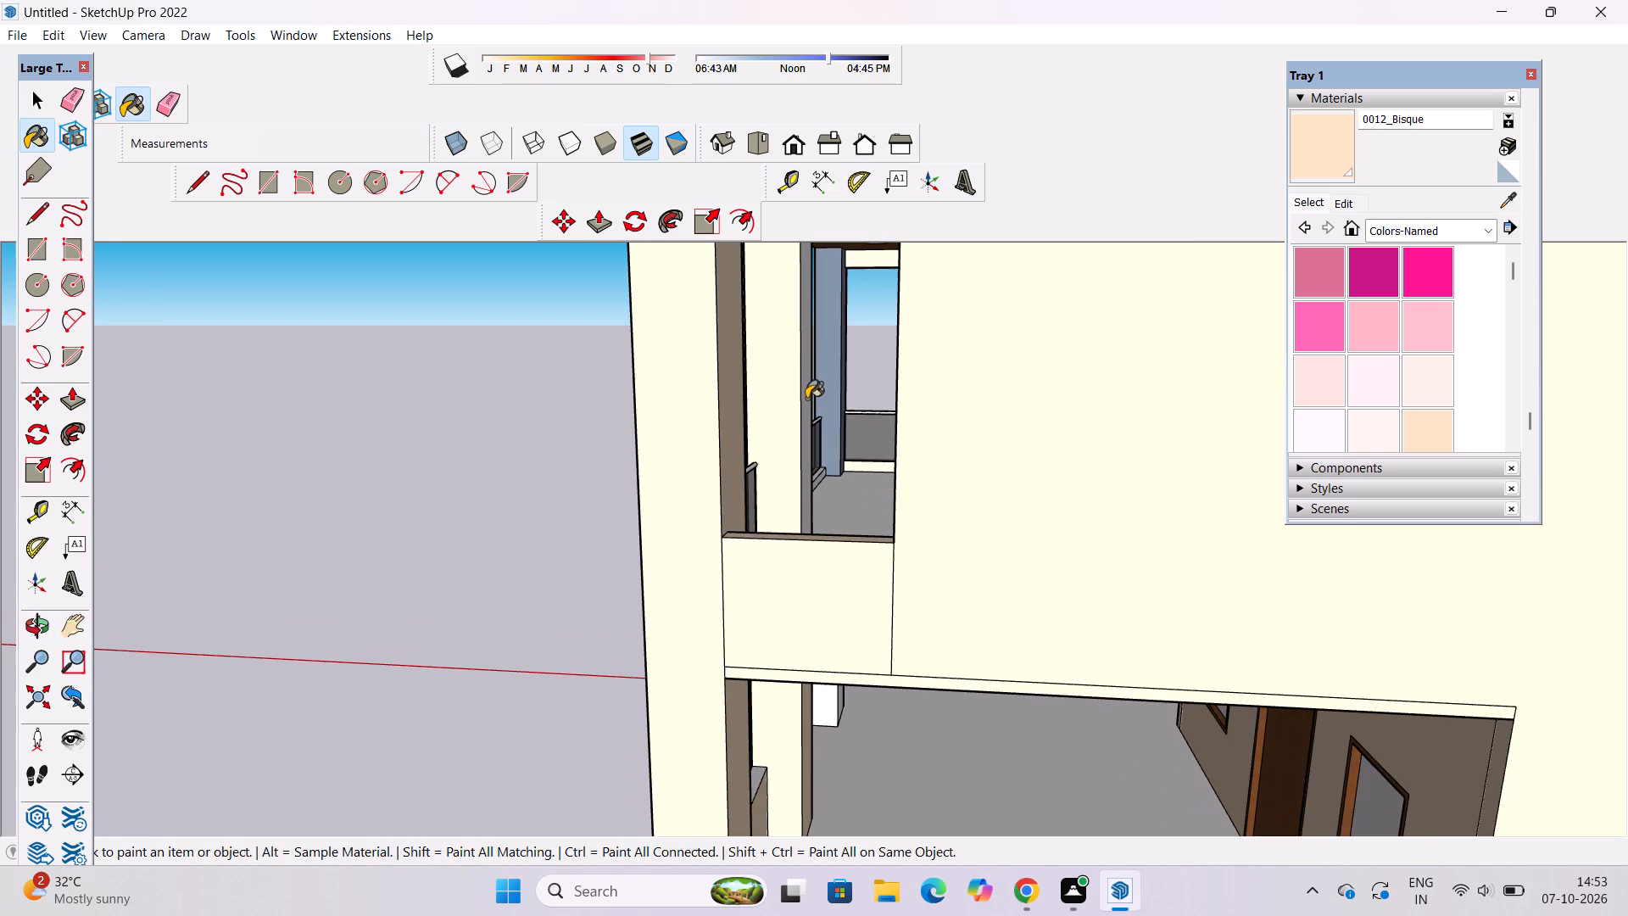
# Look around the building from the side wall to the front elevation, and examine the facade for unpainted parts.
pyautogui.scroll(-9, 806, 399)
pyautogui.press('o')
pyautogui.scroll(-4, 793, 417)
pyautogui.moveTo(1212, 579); pyautogui.dragTo(967, 567)
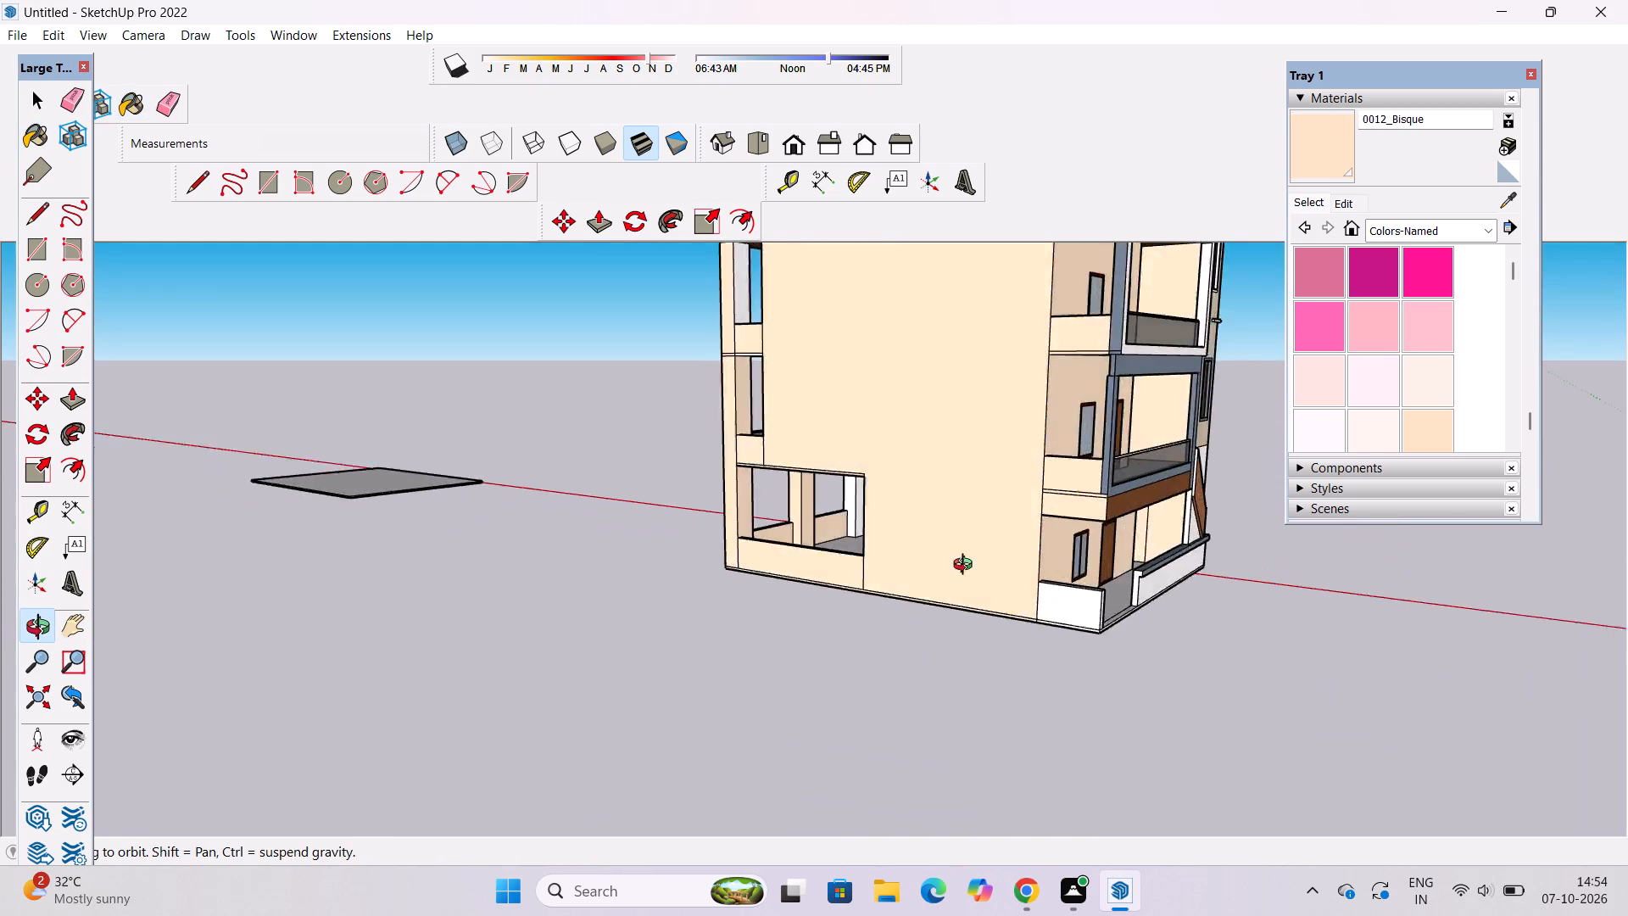
pyautogui.moveTo(967, 567); pyautogui.dragTo(889, 572)
pyautogui.click(889, 572)
pyautogui.moveTo(912, 566); pyautogui.dragTo(962, 455)
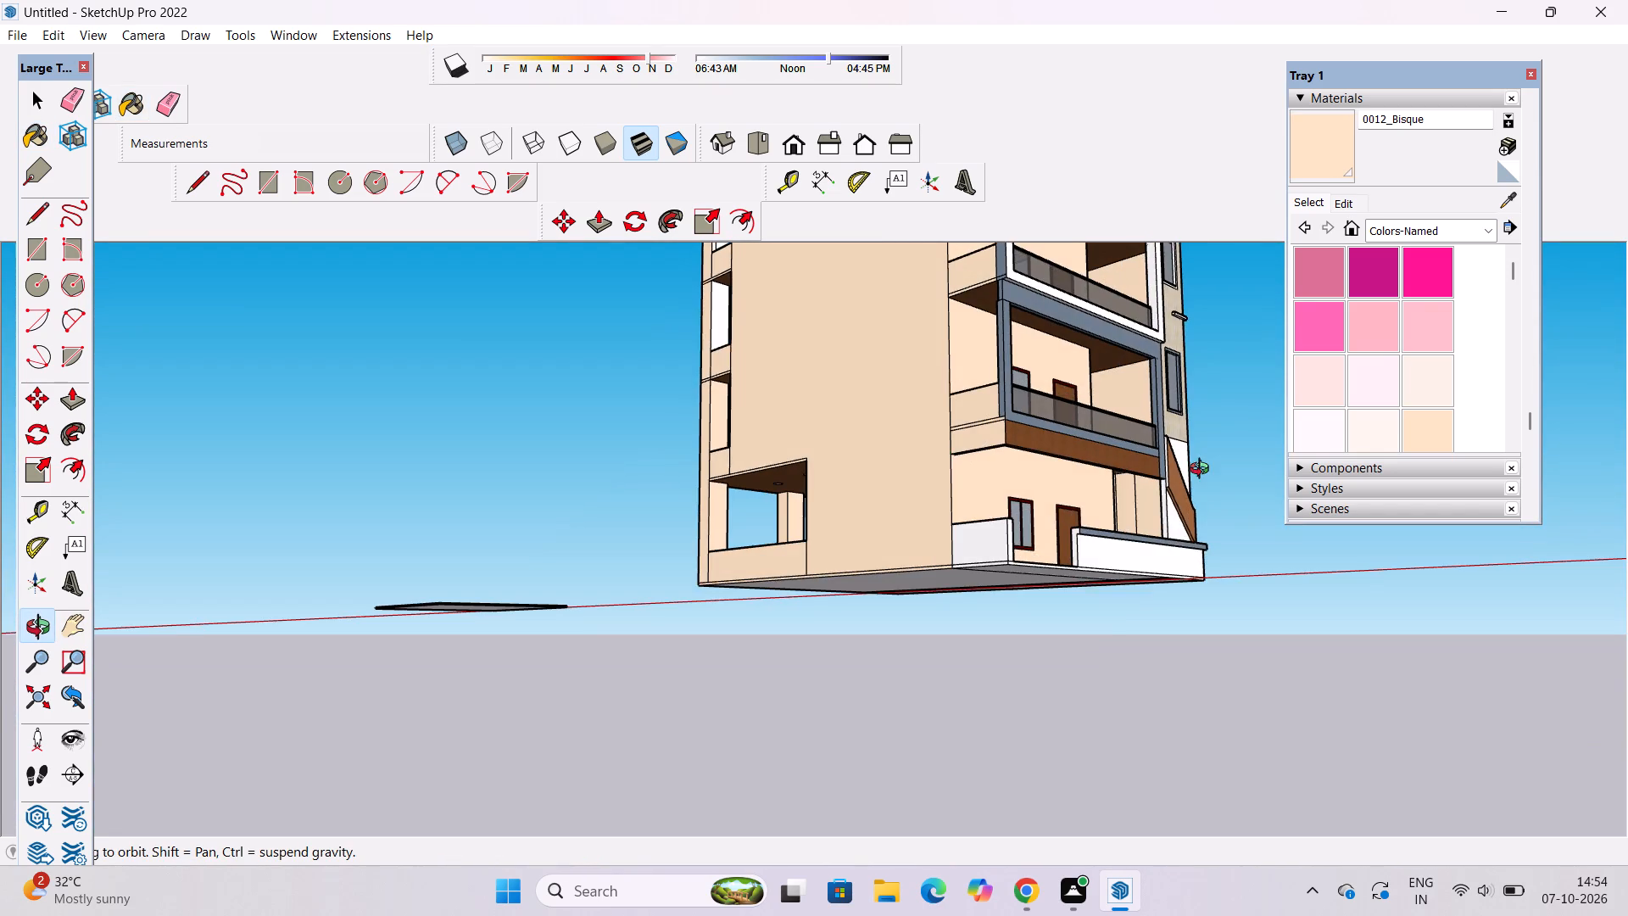
pyautogui.moveTo(1203, 471); pyautogui.dragTo(518, 591)
pyautogui.scroll(-4, 751, 530)
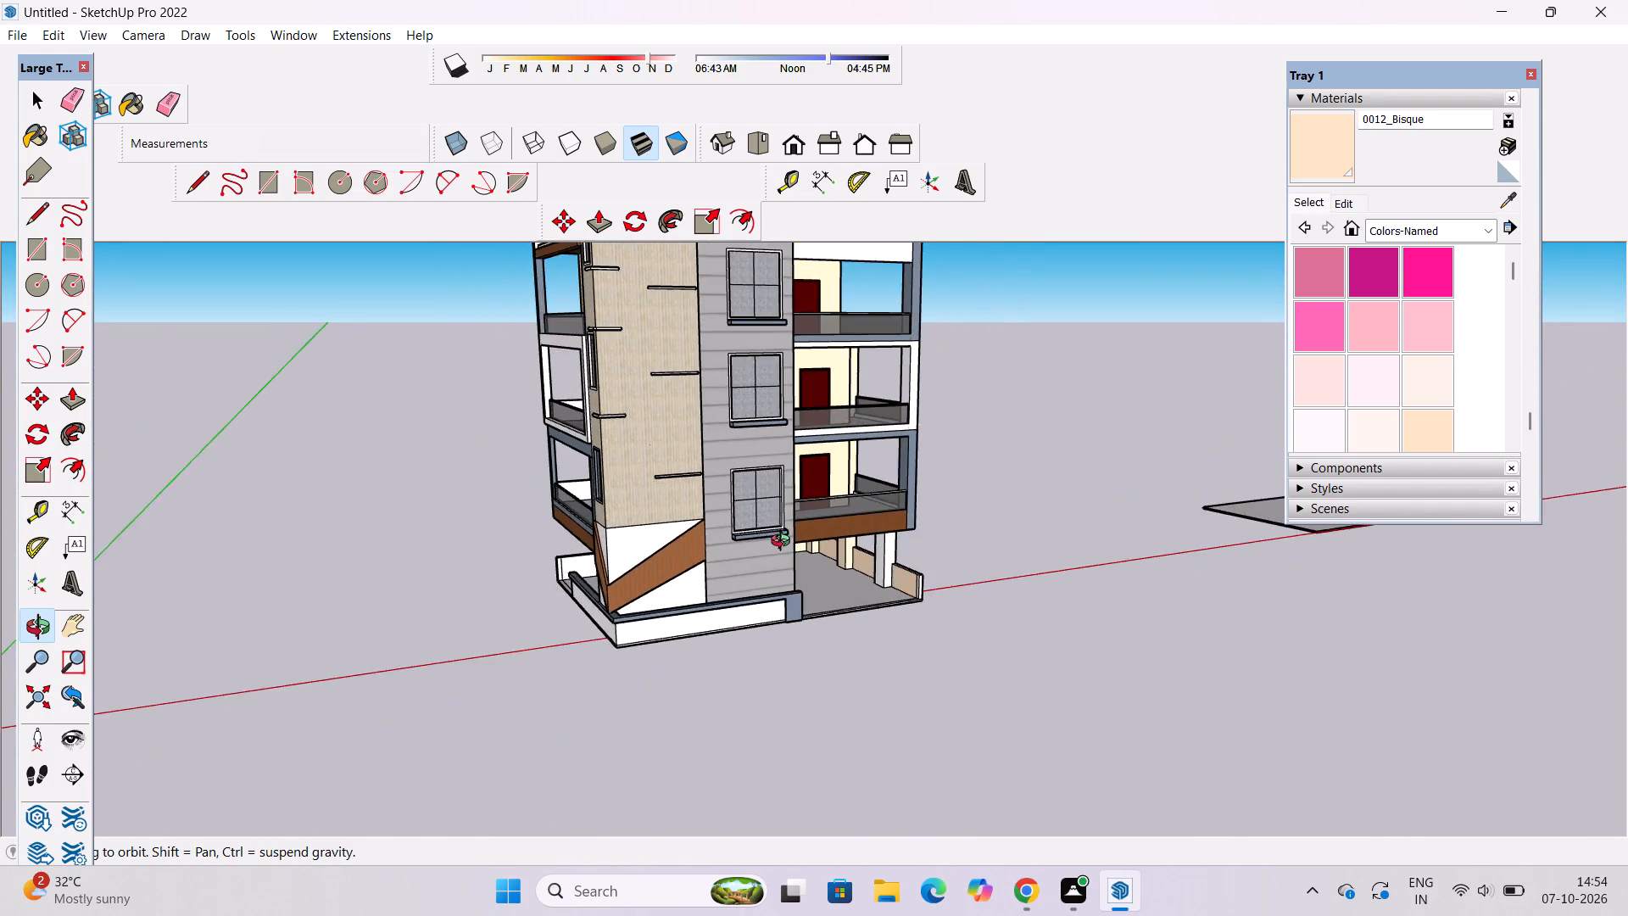
pyautogui.moveTo(778, 543); pyautogui.dragTo(635, 497)
pyautogui.keyDown('shift'); pyautogui.moveTo(644, 492); pyautogui.dragTo(822, 602); pyautogui.keyUp('shift')
pyautogui.scroll(-4, 831, 577)
pyautogui.moveTo(839, 590); pyautogui.dragTo(860, 546)
pyautogui.keyDown('shift'); pyautogui.moveTo(898, 533); pyautogui.dragTo(806, 533); pyautogui.keyUp('shift')
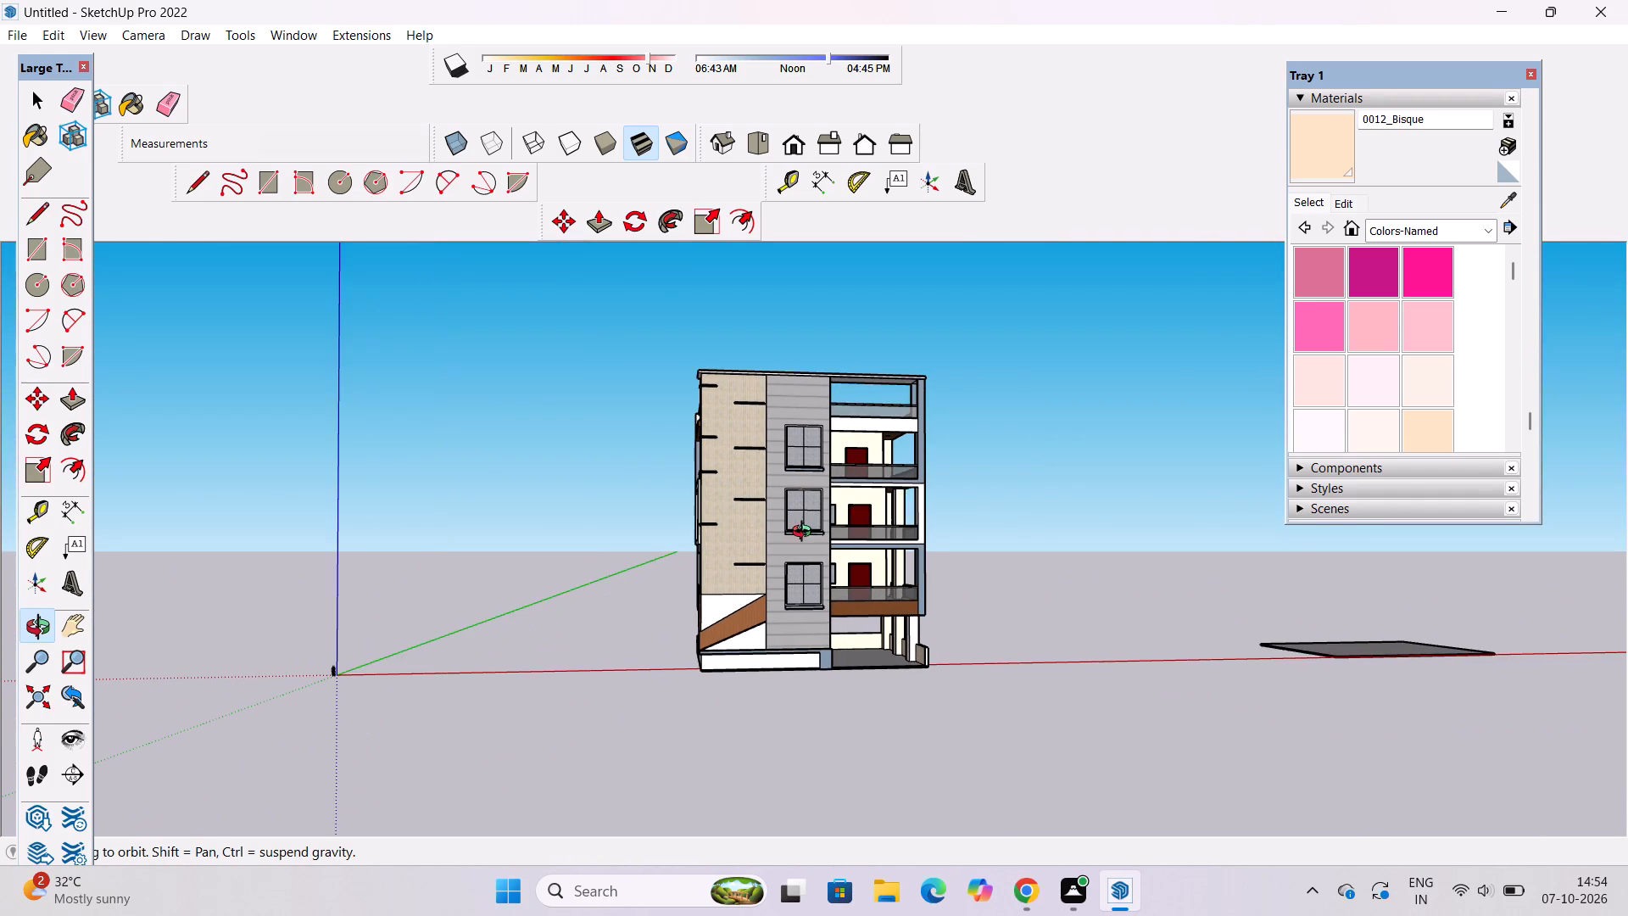
pyautogui.scroll(7, 878, 472)
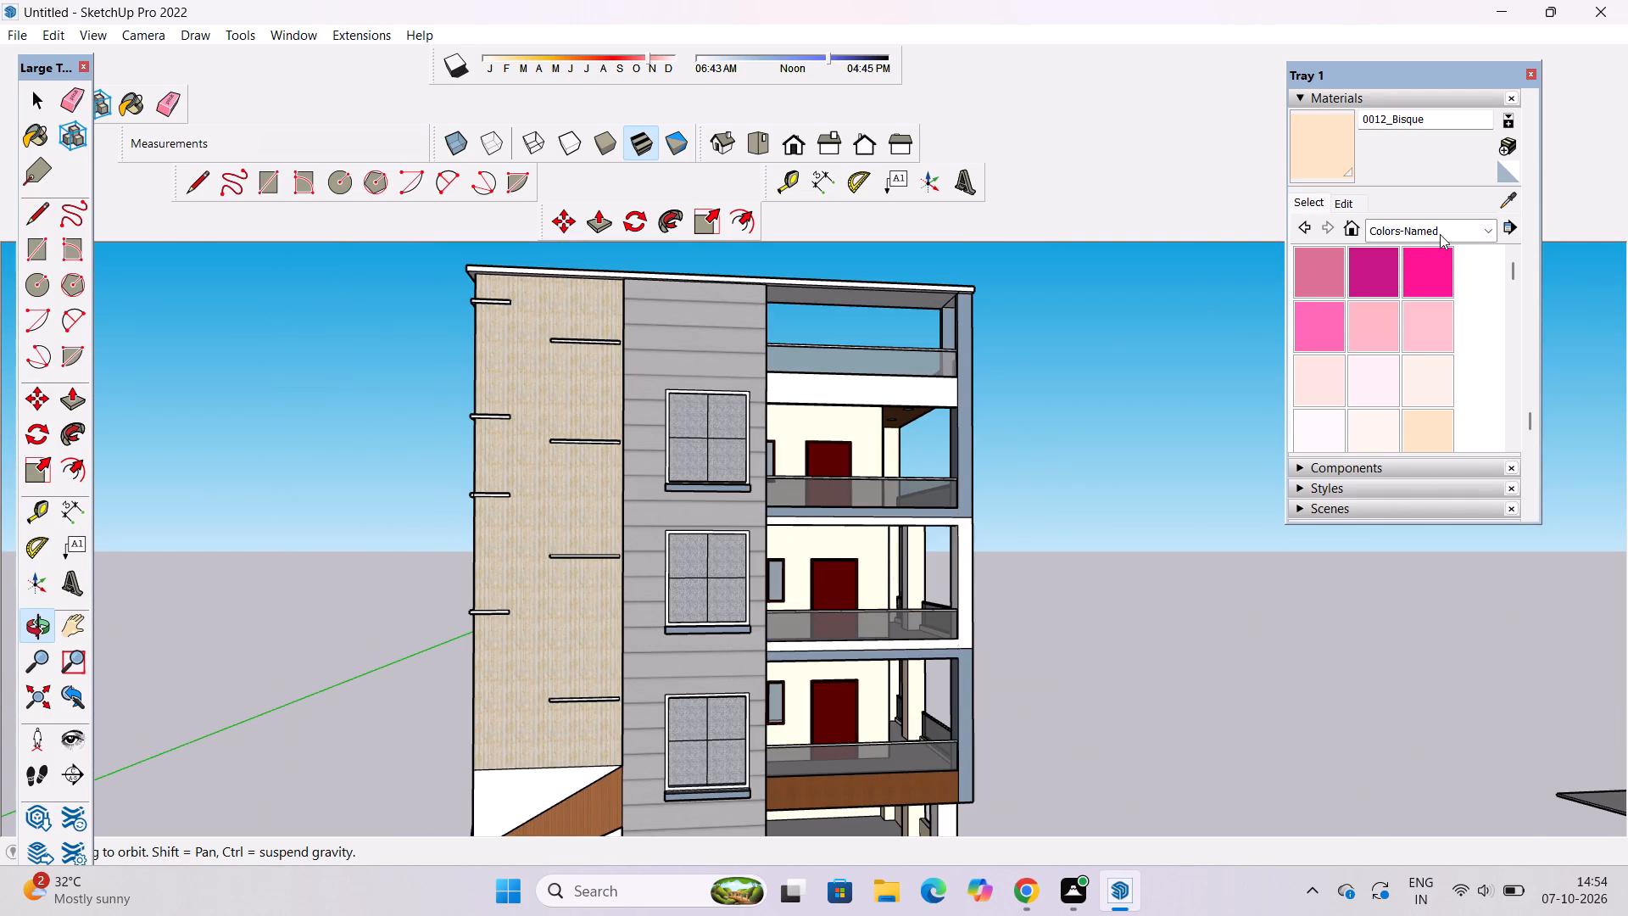
# Paint the white front fascia band below the rooftop glass railing with Wood Veneer 01 from the Wood materials.
pyautogui.click(1440, 234)
pyautogui.click(1411, 506)
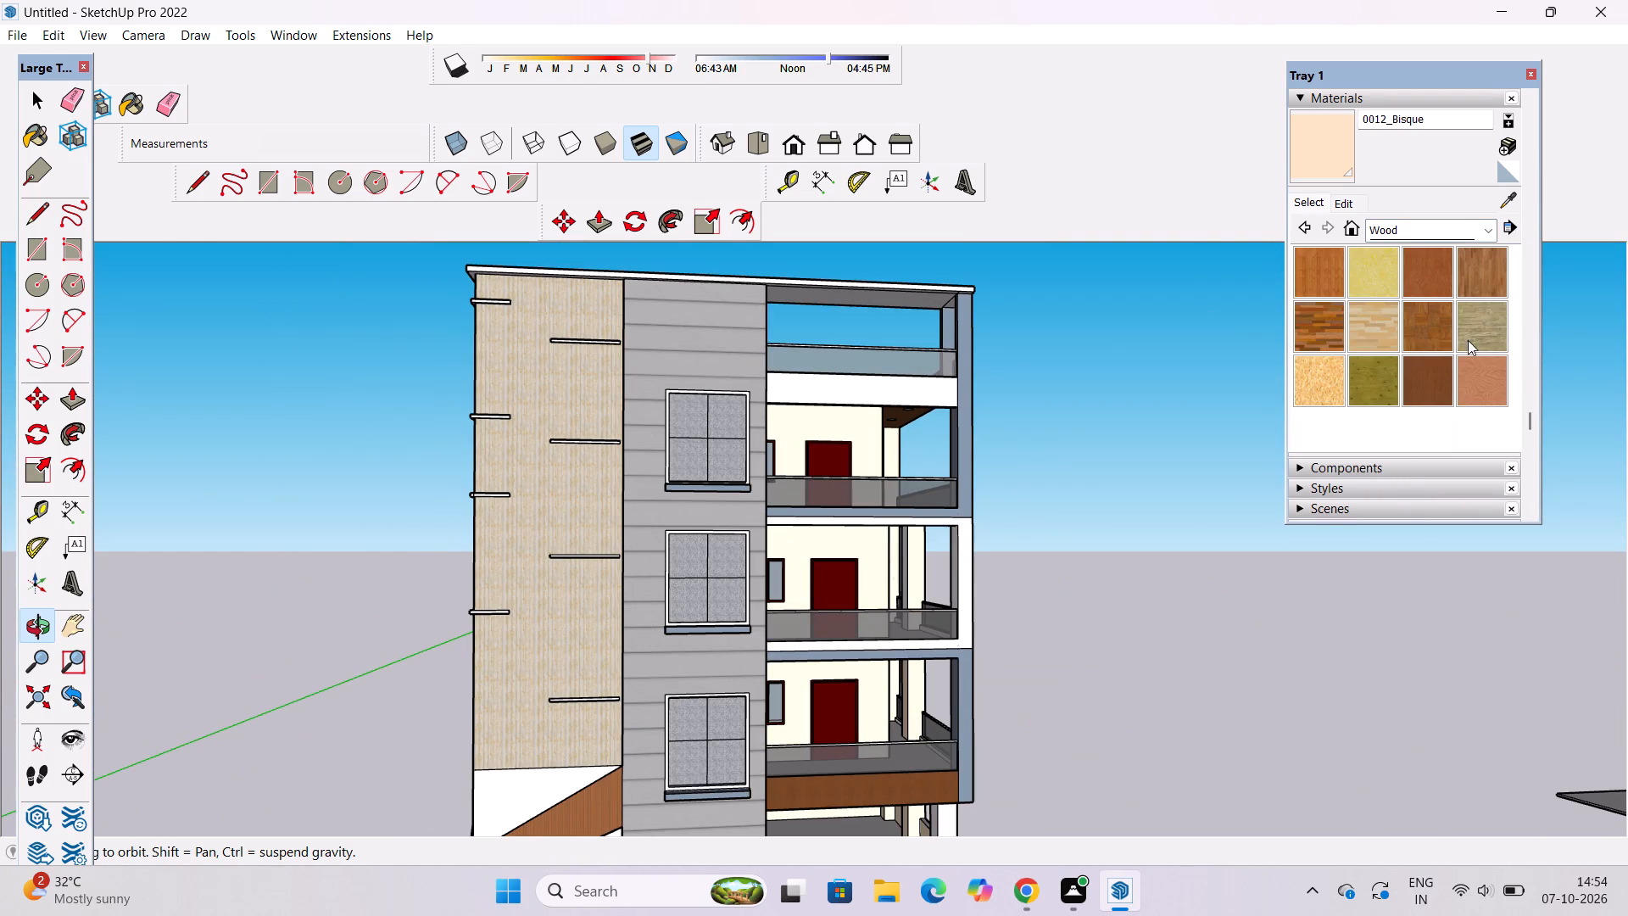
pyautogui.click(1446, 379)
pyautogui.click(917, 397)
# Paint the white underside strip of the top front fascia, above the uppermost balcony, with Wood Veneer 01.
pyautogui.scroll(4, 884, 536)
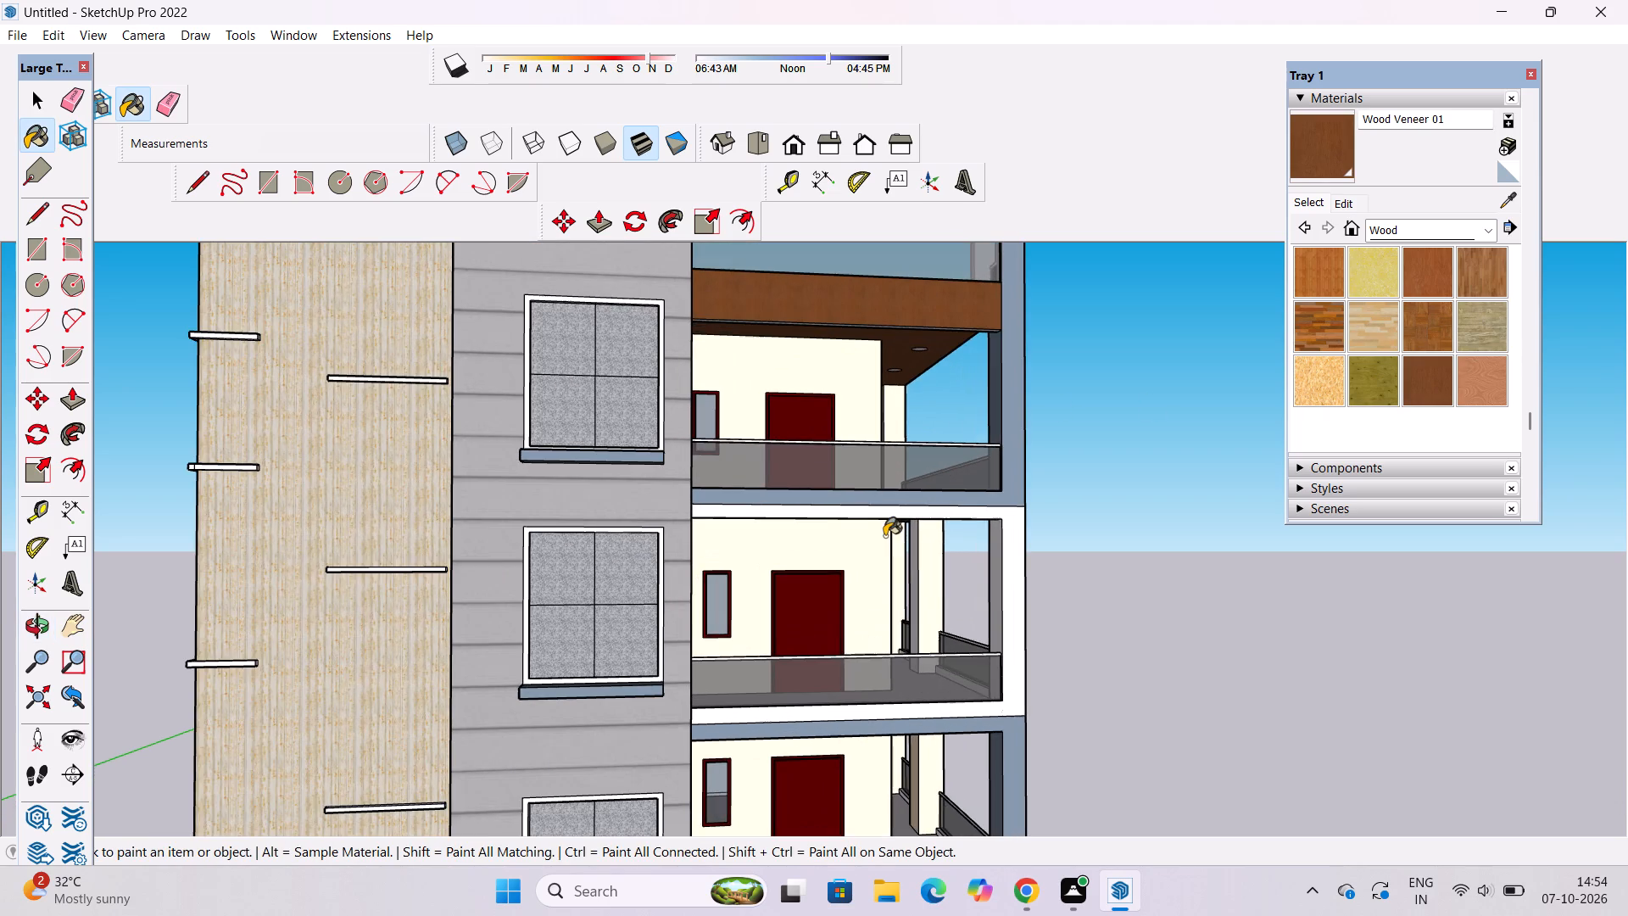
pyautogui.press('o')
pyautogui.moveTo(984, 528); pyautogui.dragTo(771, 322)
pyautogui.moveTo(771, 322); pyautogui.dragTo(831, 478)
pyautogui.moveTo(800, 436); pyautogui.dragTo(305, 472)
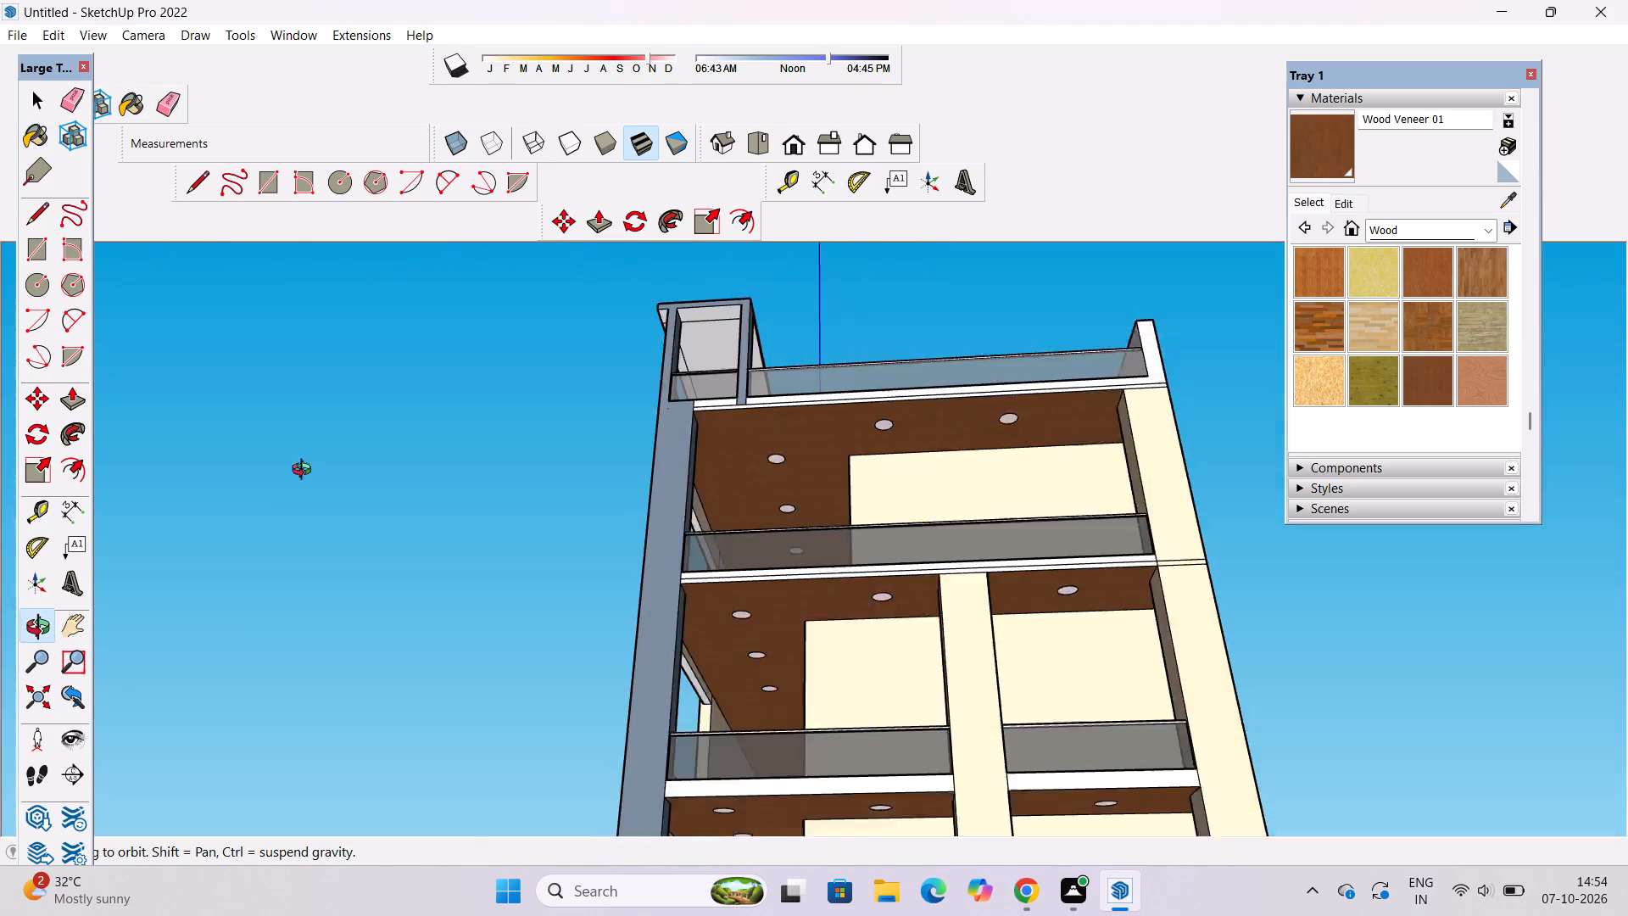
pyautogui.moveTo(305, 472); pyautogui.dragTo(177, 544)
pyautogui.click(1327, 160)
pyautogui.scroll(5, 282, 532)
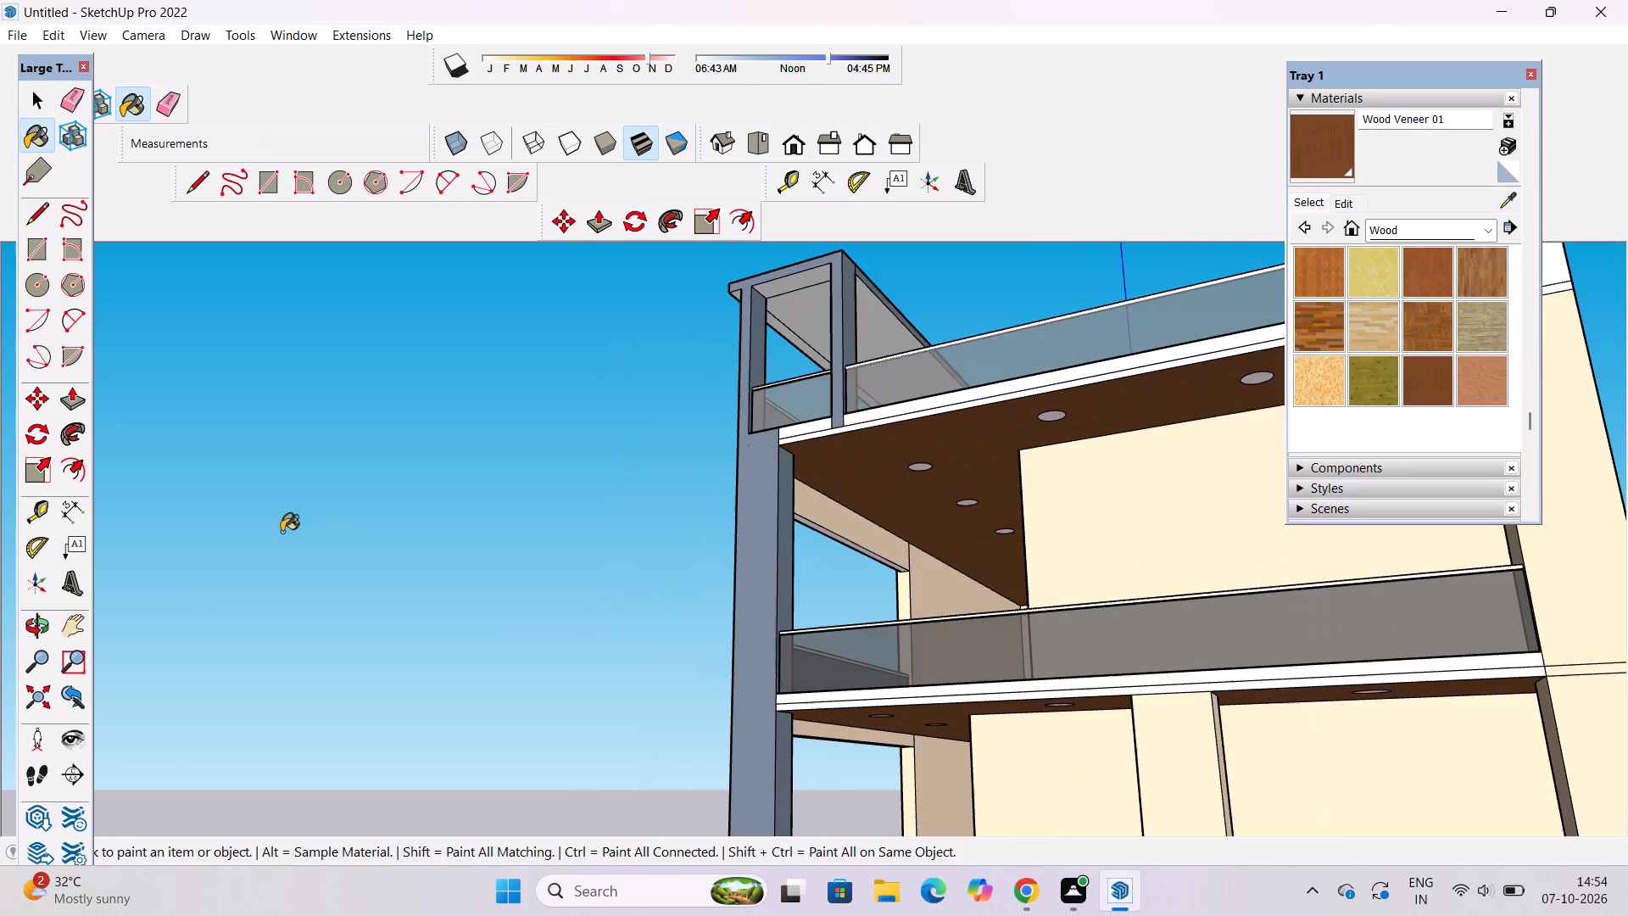
pyautogui.scroll(-5, 282, 532)
pyautogui.press('o')
pyautogui.scroll(-6, 728, 617)
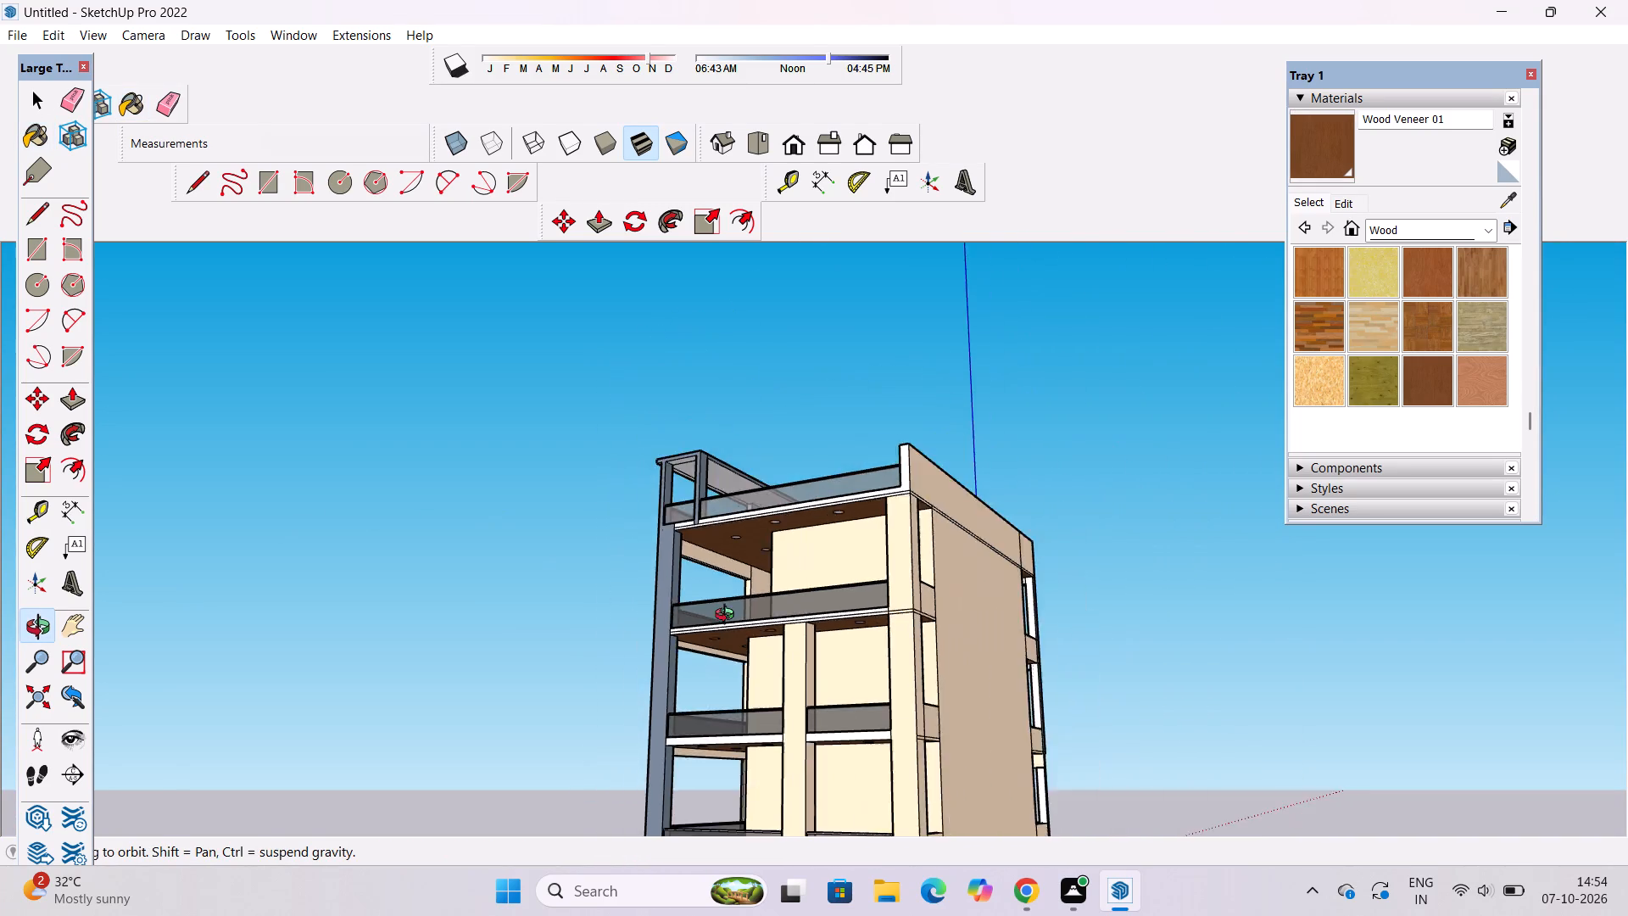
pyautogui.moveTo(627, 651); pyautogui.dragTo(1048, 740)
pyautogui.scroll(8, 844, 697)
pyautogui.moveTo(692, 611); pyautogui.dragTo(708, 489)
pyautogui.keyDown('shift'); pyautogui.moveTo(708, 488); pyautogui.dragTo(721, 545); pyautogui.keyUp('shift')
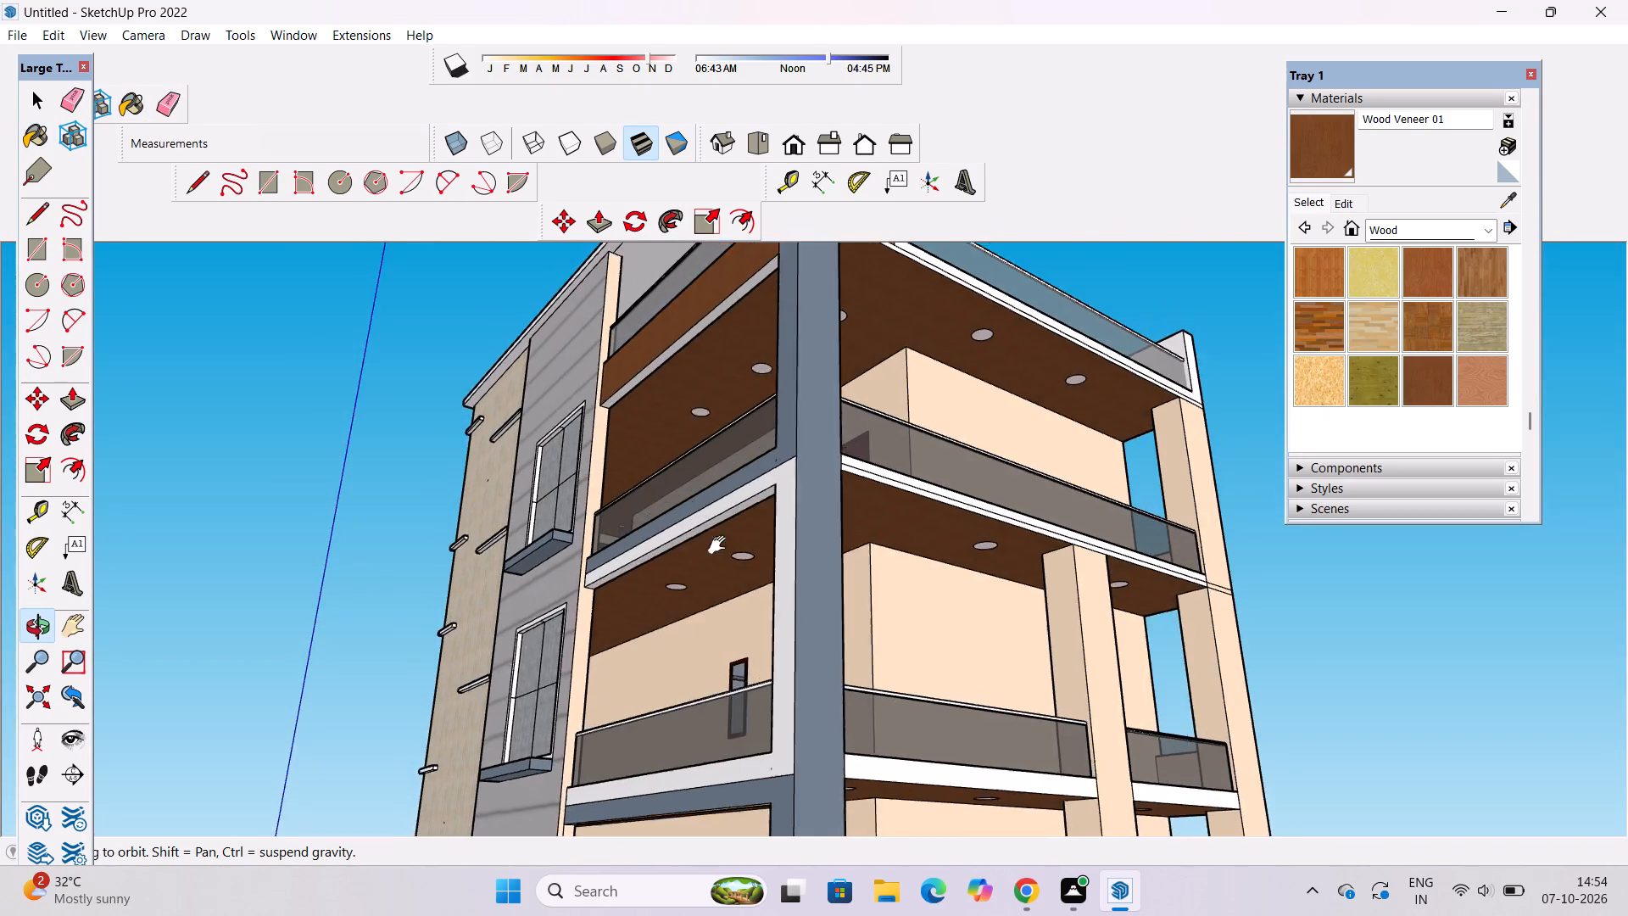
pyautogui.keyDown('shift'); pyautogui.moveTo(721, 545); pyautogui.dragTo(733, 634); pyautogui.keyUp('shift')
pyautogui.moveTo(724, 619); pyautogui.dragTo(699, 538)
pyautogui.click(1323, 154)
pyautogui.scroll(3, 773, 378)
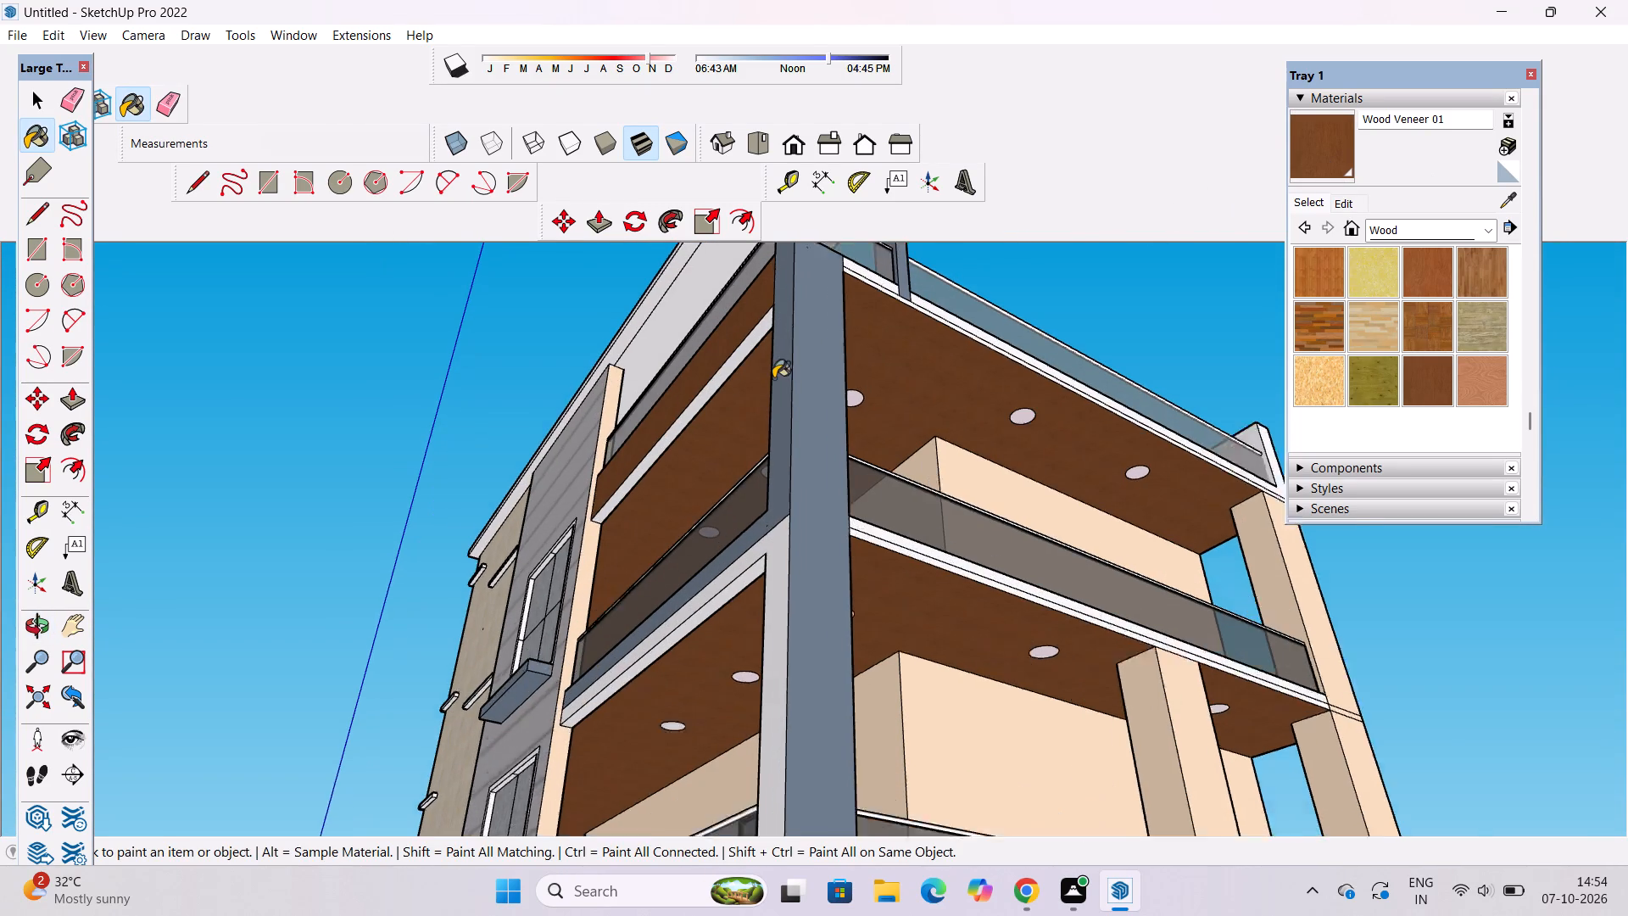
pyautogui.scroll(3, 773, 378)
pyautogui.click(749, 316)
# Examine the upper-floor balconies, slab edges and columns on the open side of the building for remaining white faces.
pyautogui.scroll(-2, 692, 377)
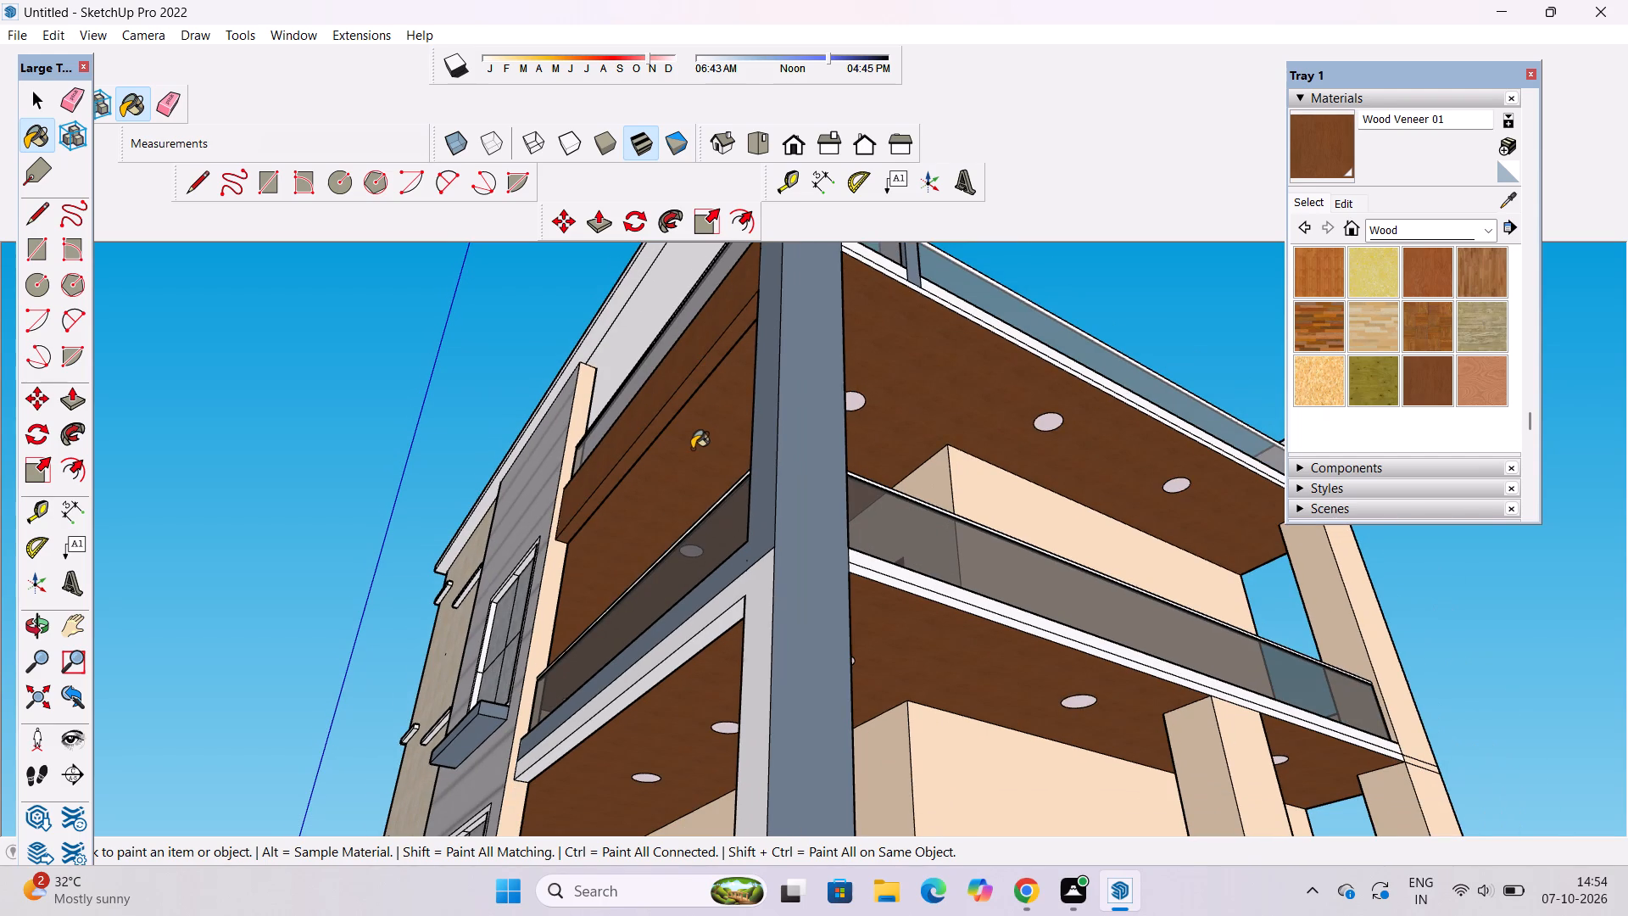
pyautogui.scroll(-4, 680, 455)
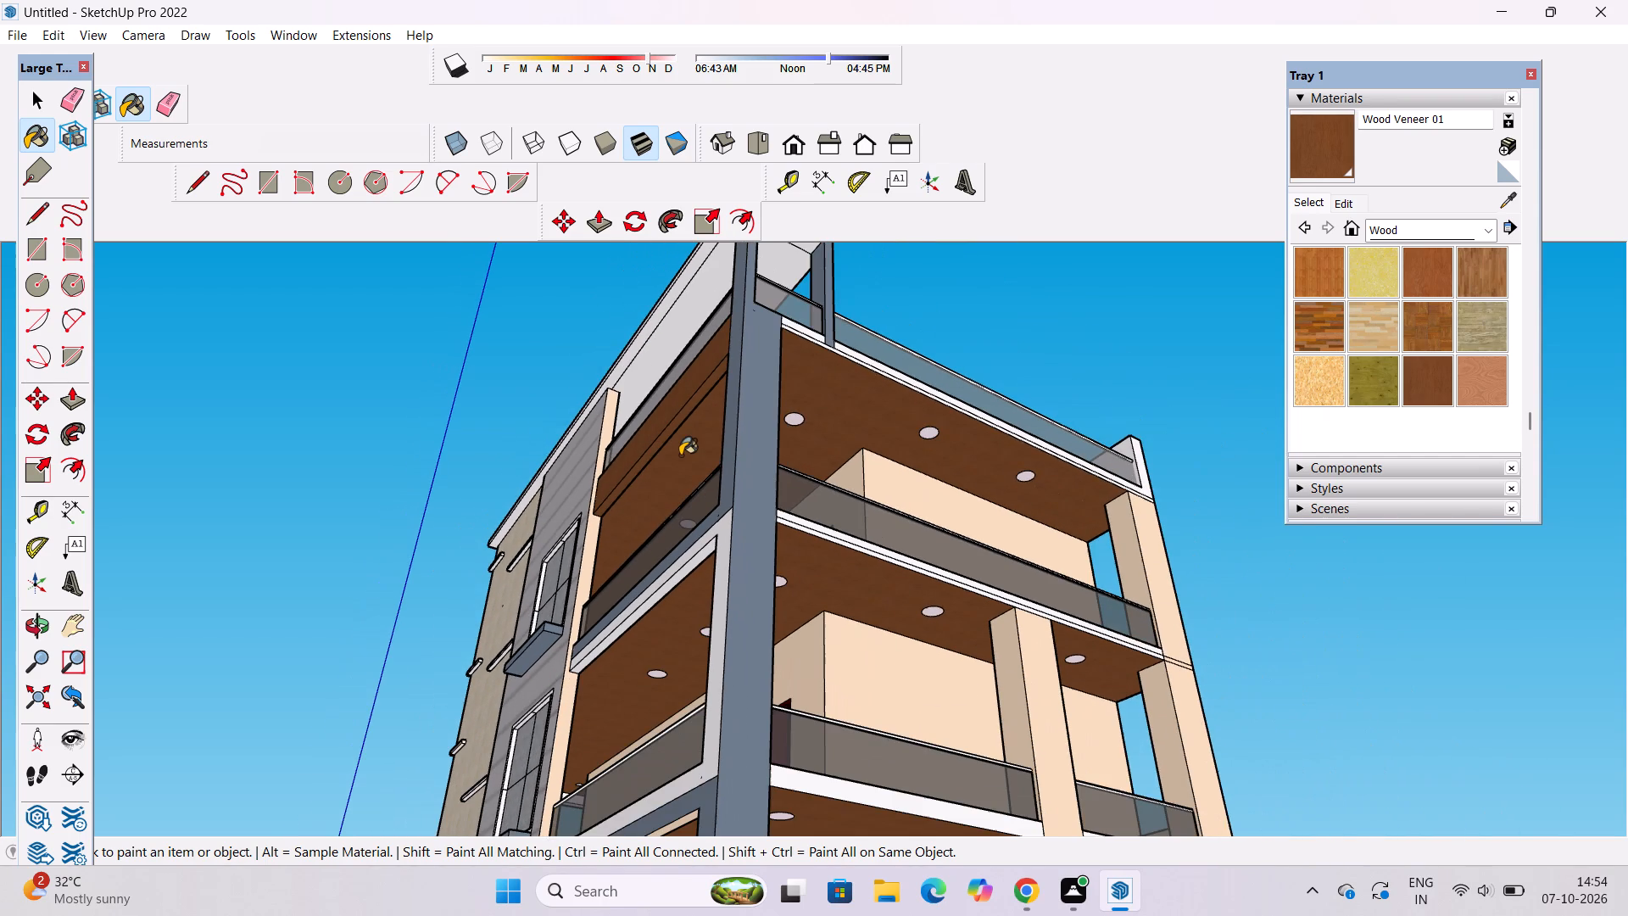
pyautogui.press('space')
pyautogui.press('o')
pyautogui.scroll(-5, 774, 461)
pyautogui.moveTo(777, 460); pyautogui.dragTo(793, 553)
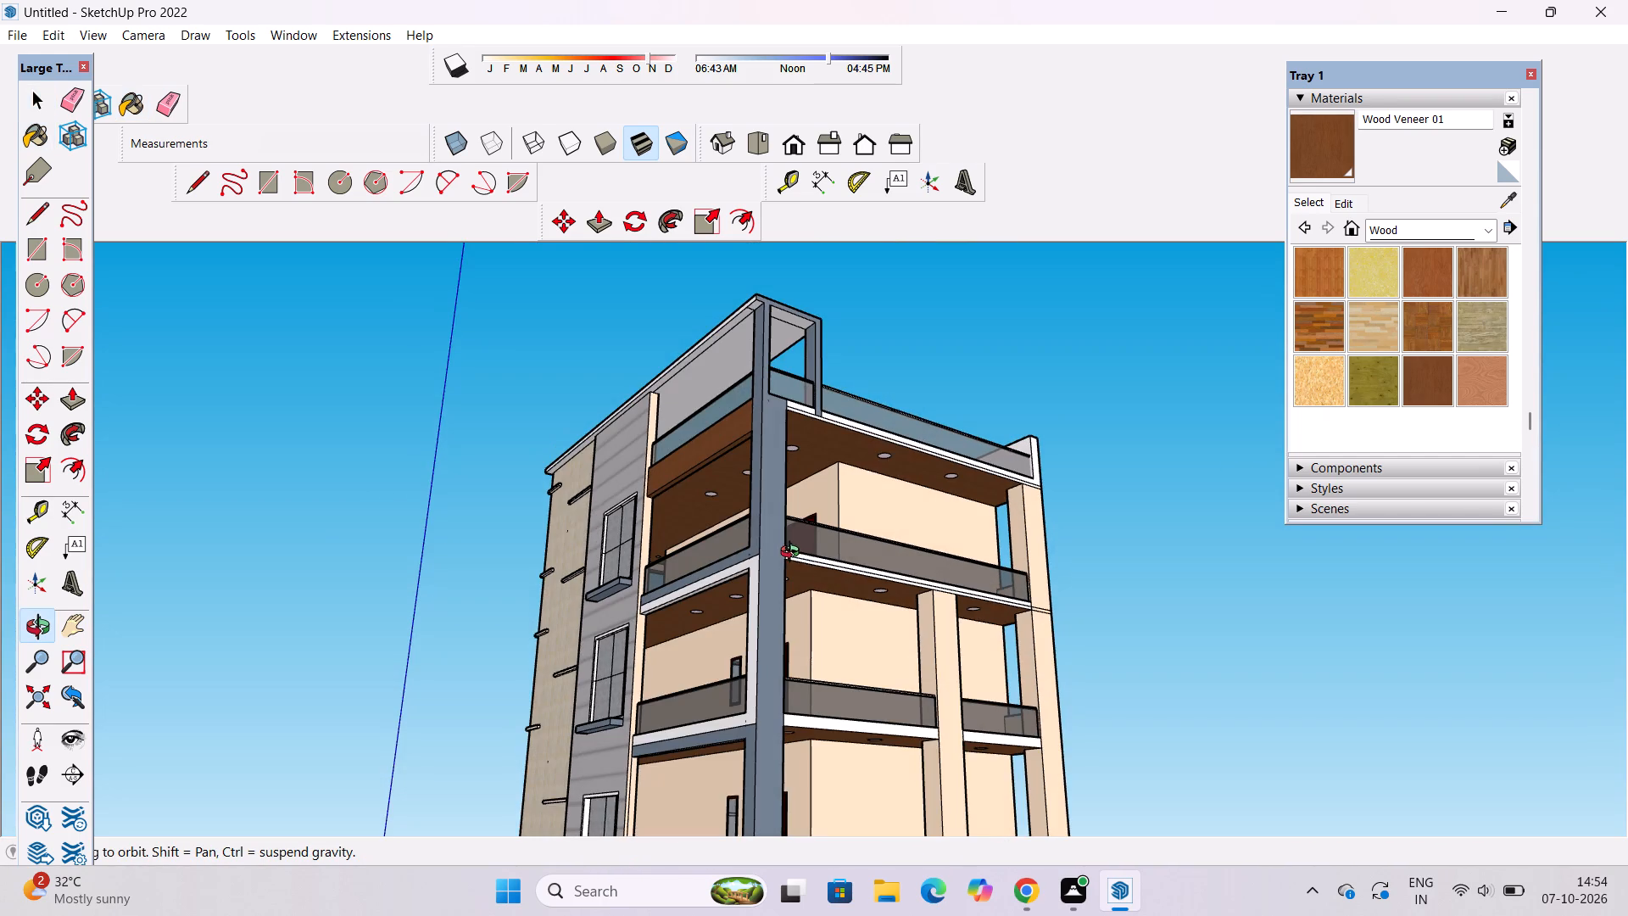
pyautogui.moveTo(807, 572); pyautogui.dragTo(806, 520)
pyautogui.moveTo(806, 520); pyautogui.dragTo(808, 544)
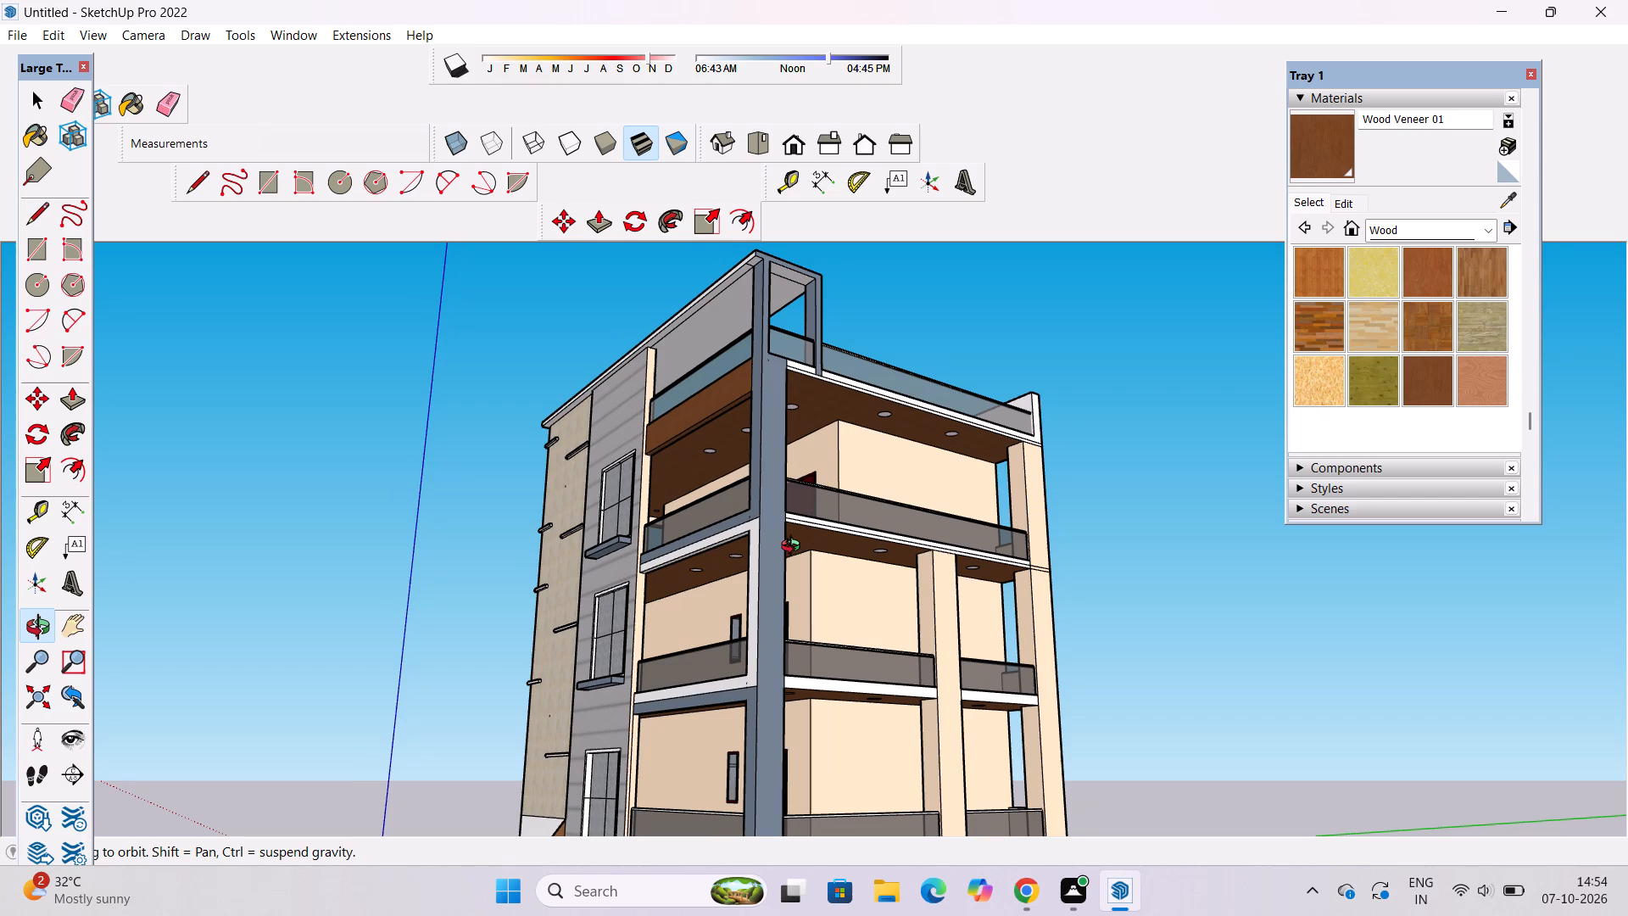
pyautogui.scroll(-1, 794, 548)
pyautogui.keyDown('shift'); pyautogui.moveTo(794, 548); pyautogui.dragTo(744, 548); pyautogui.keyUp('shift')
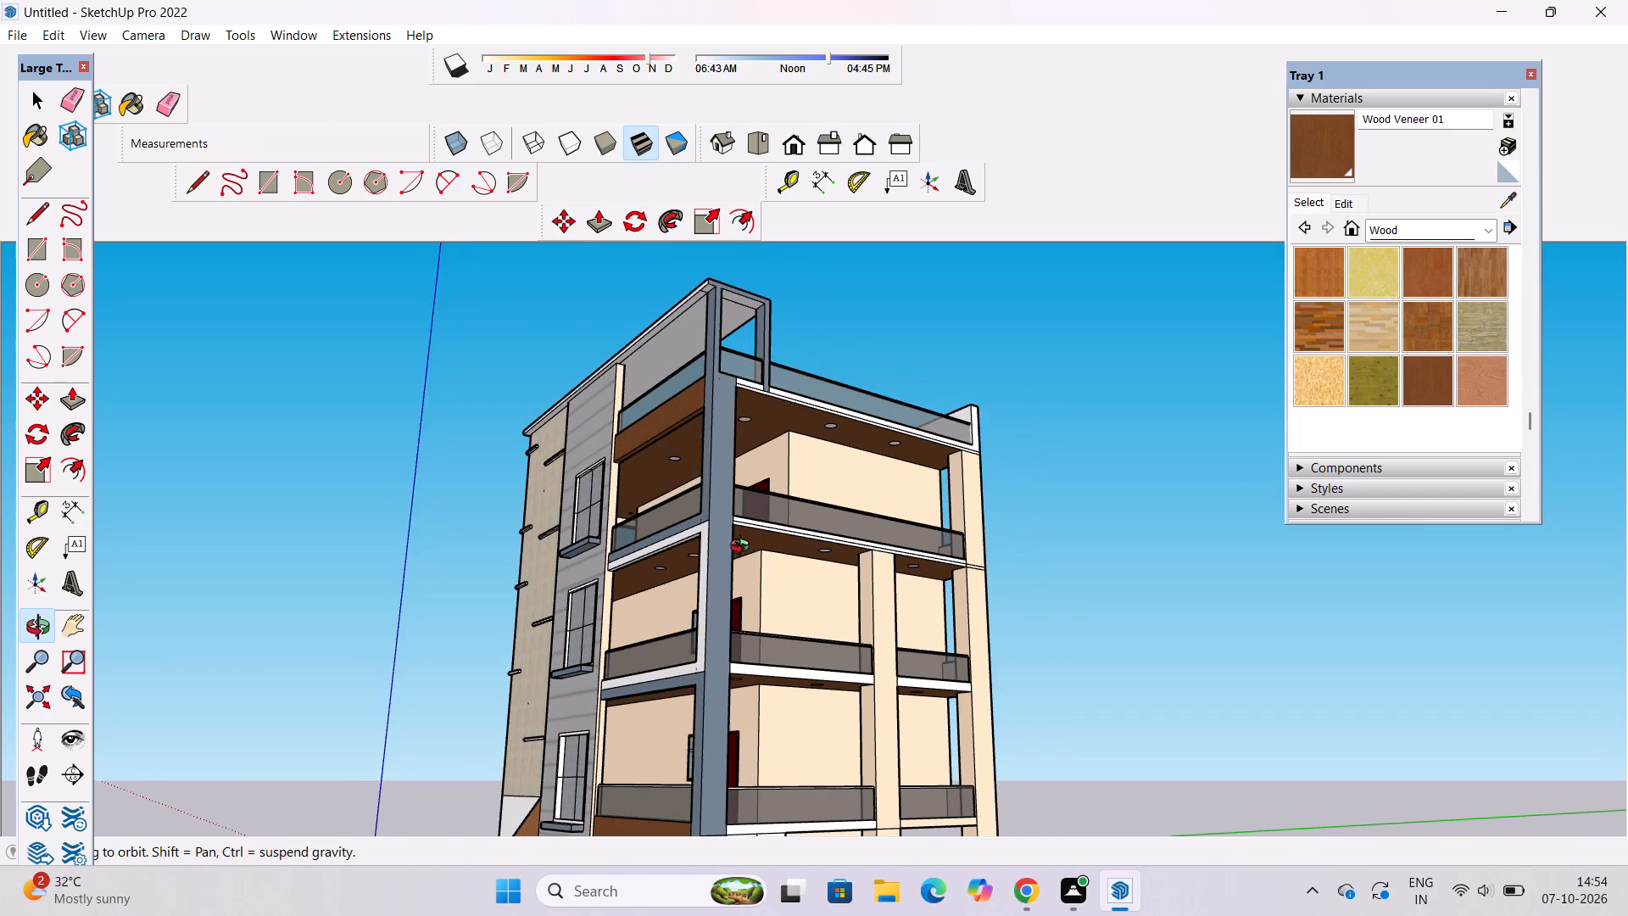
pyautogui.scroll(2, 793, 591)
pyautogui.keyDown('shift'); pyautogui.moveTo(795, 594); pyautogui.dragTo(776, 503); pyautogui.keyUp('shift')
pyautogui.moveTo(767, 506); pyautogui.dragTo(640, 722)
pyautogui.click(640, 722)
pyautogui.scroll(1, 627, 618)
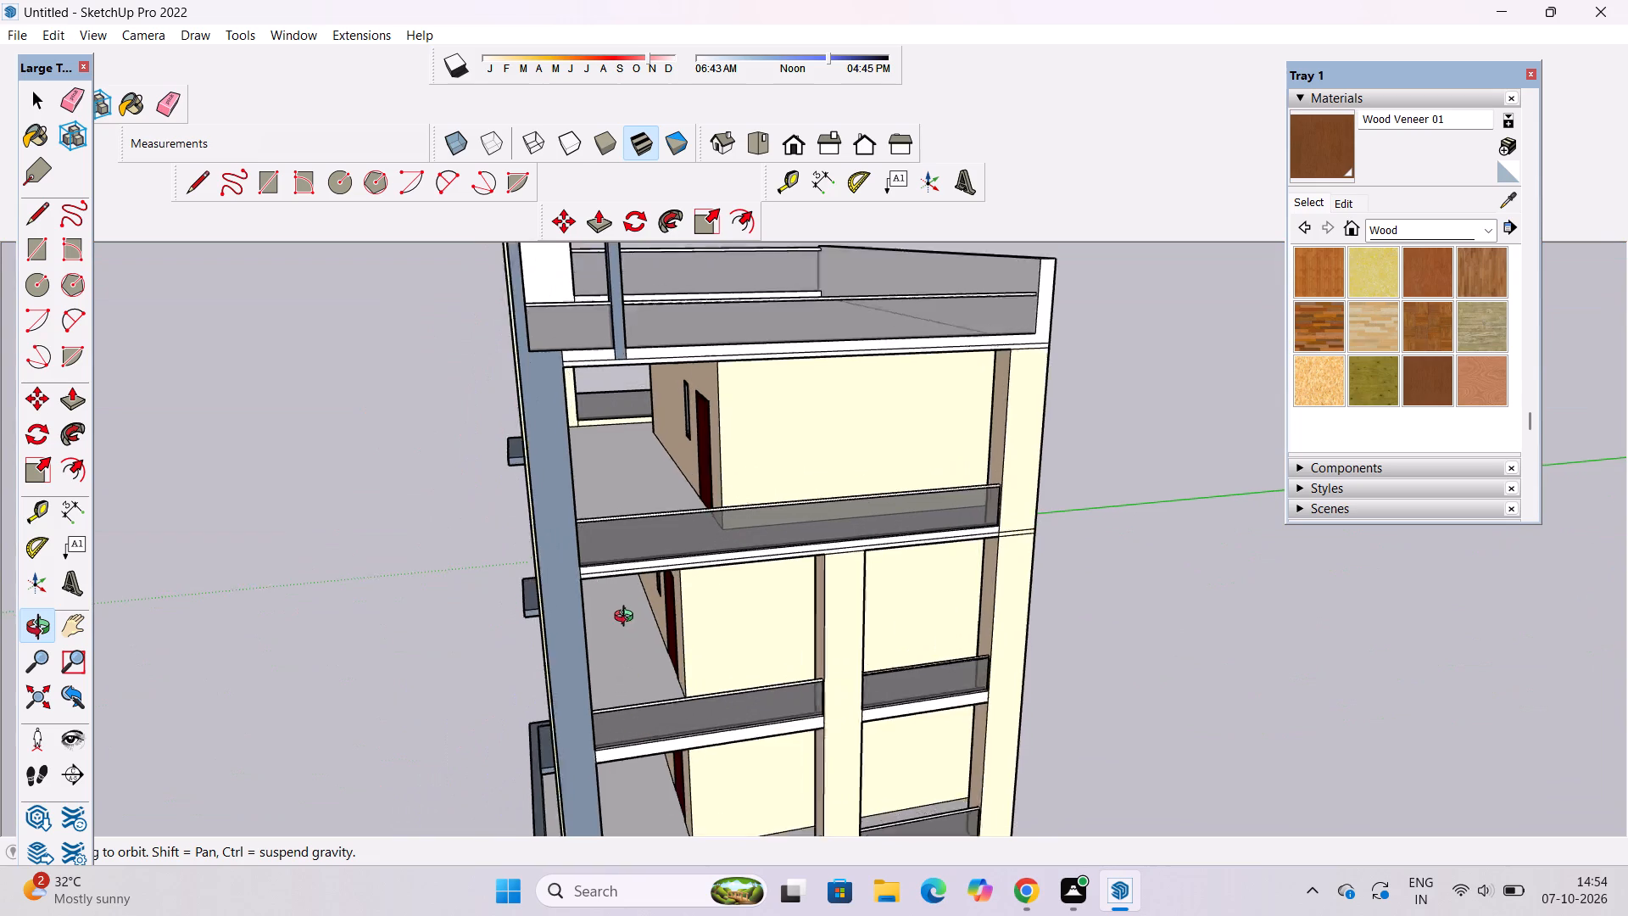
pyautogui.scroll(3, 627, 618)
pyautogui.scroll(-1, 659, 578)
pyautogui.moveTo(806, 560); pyautogui.dragTo(733, 560)
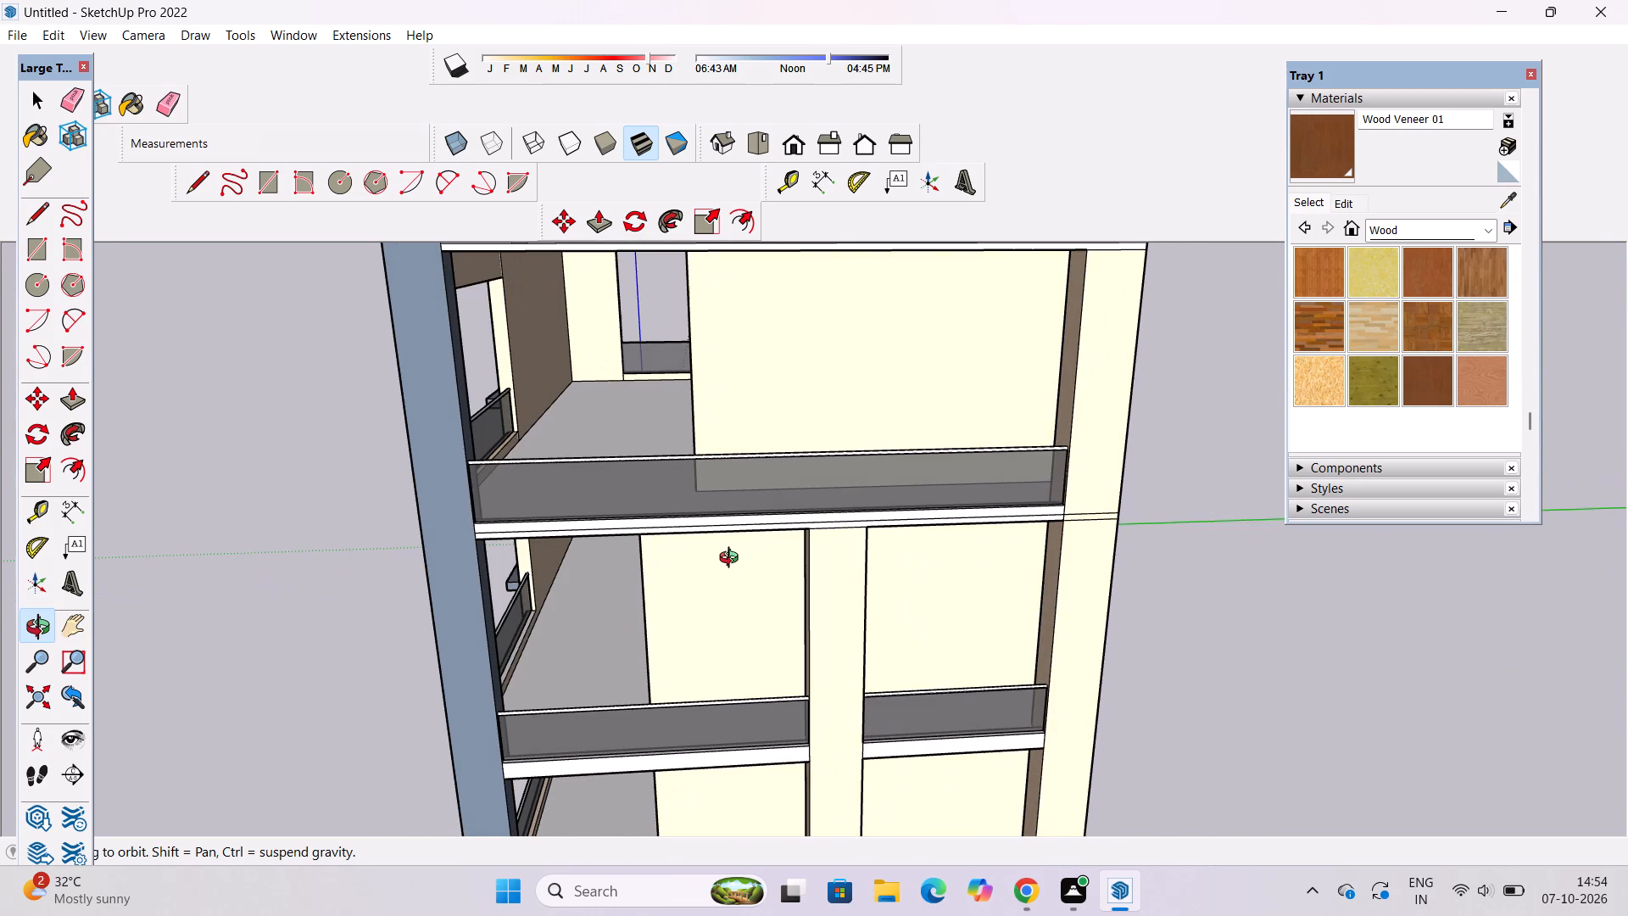
pyautogui.scroll(1, 801, 560)
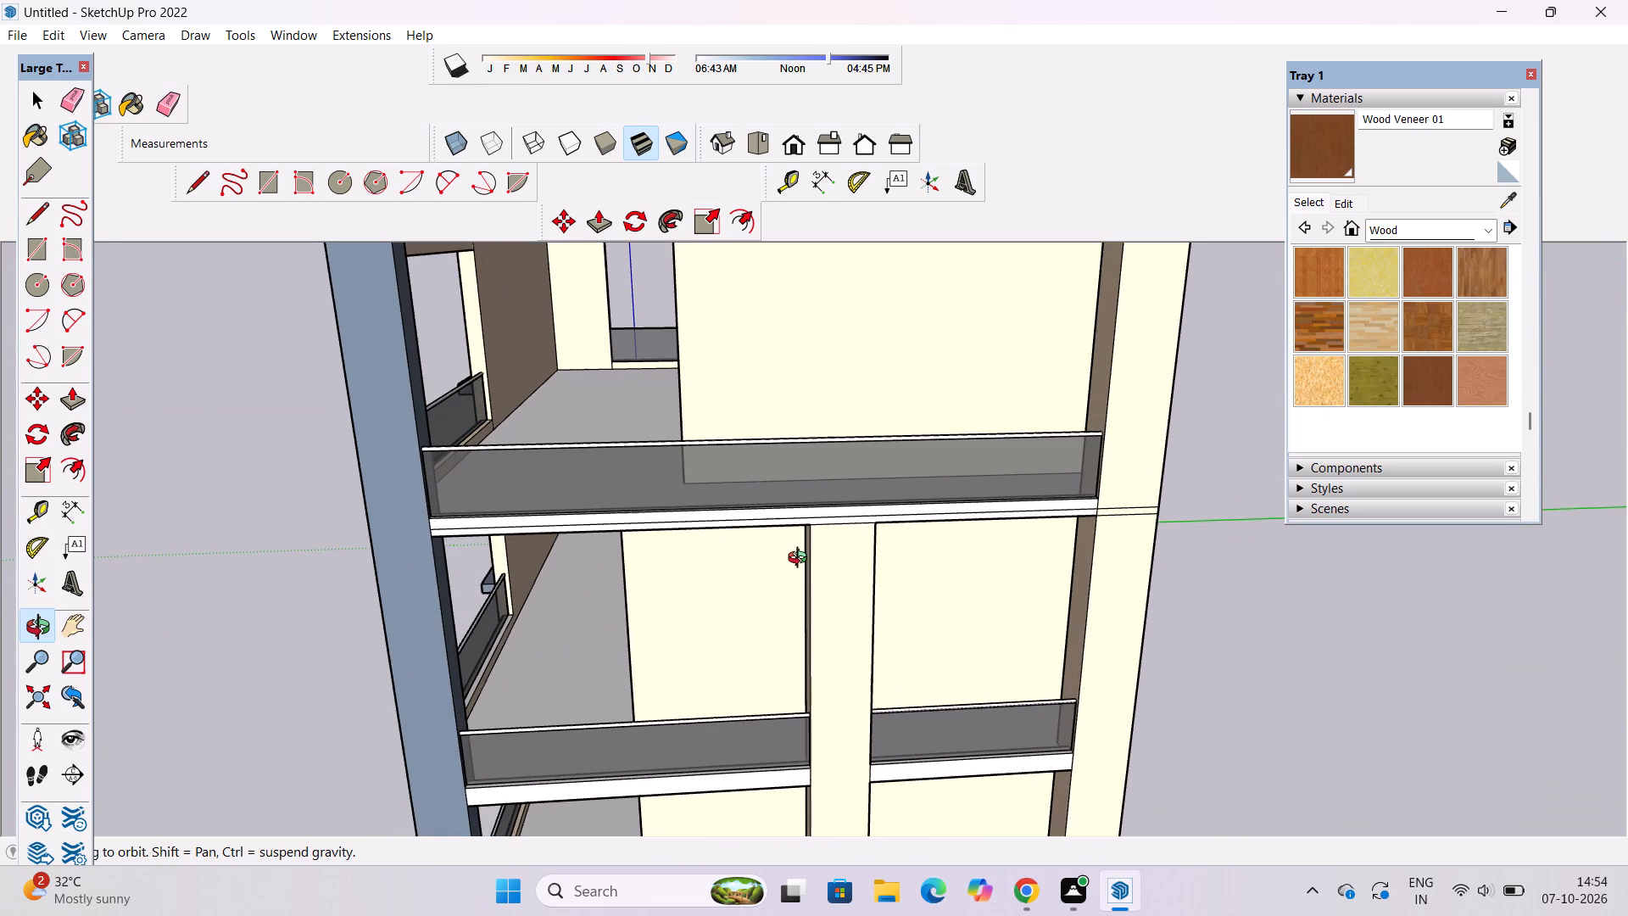
pyautogui.scroll(-2, 801, 560)
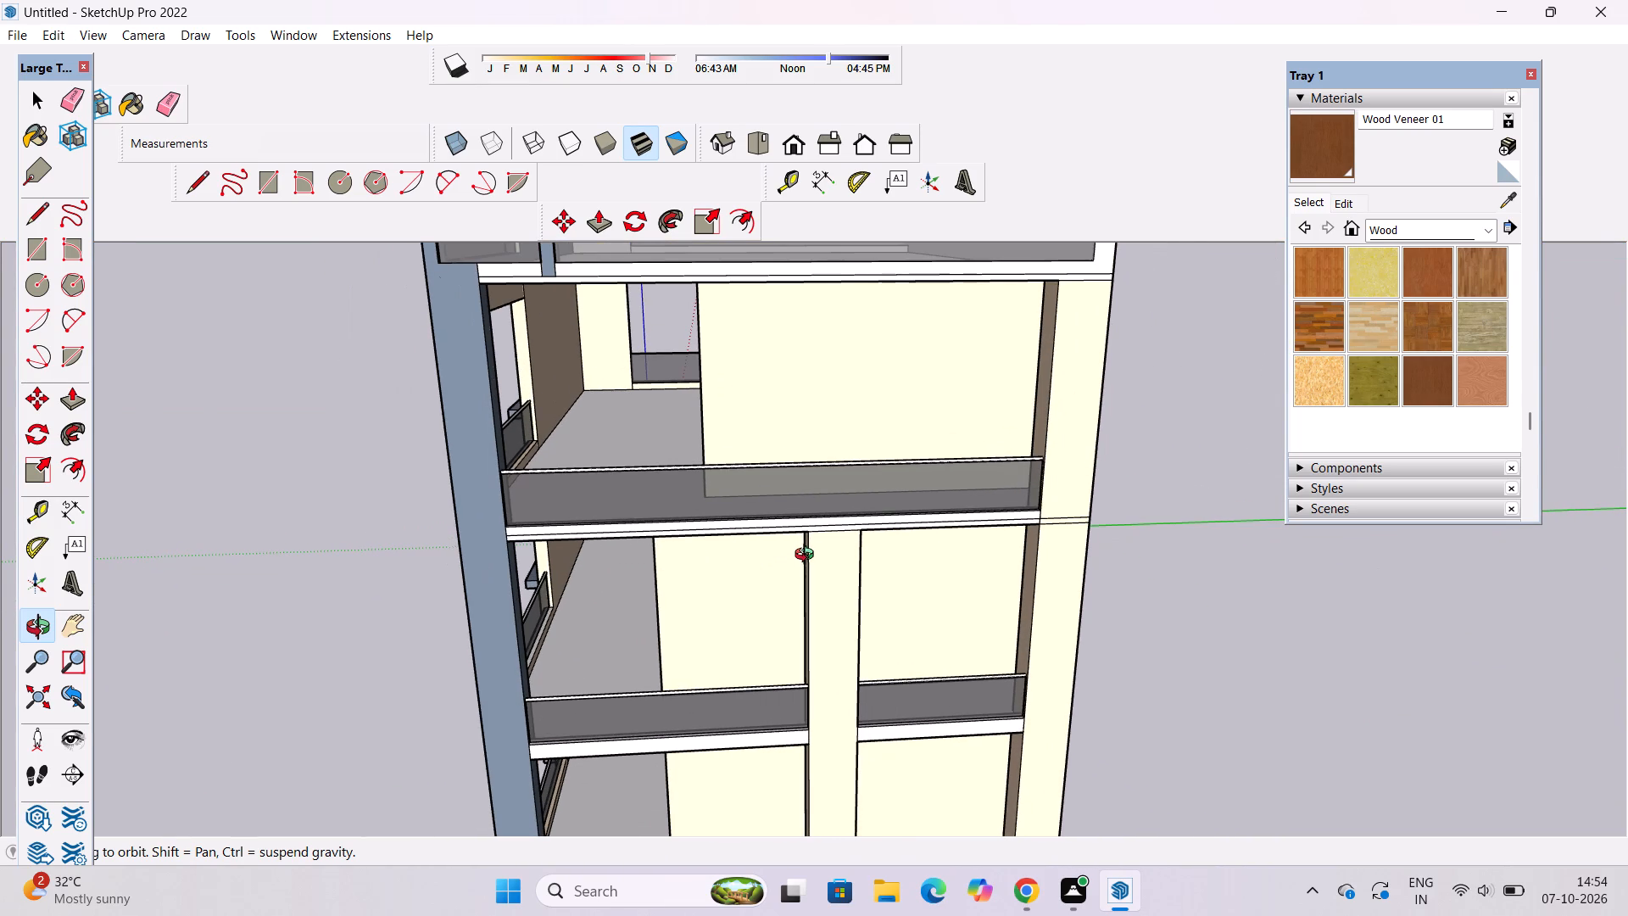
pyautogui.keyDown('shift'); pyautogui.moveTo(813, 575); pyautogui.dragTo(810, 561); pyautogui.keyUp('shift')
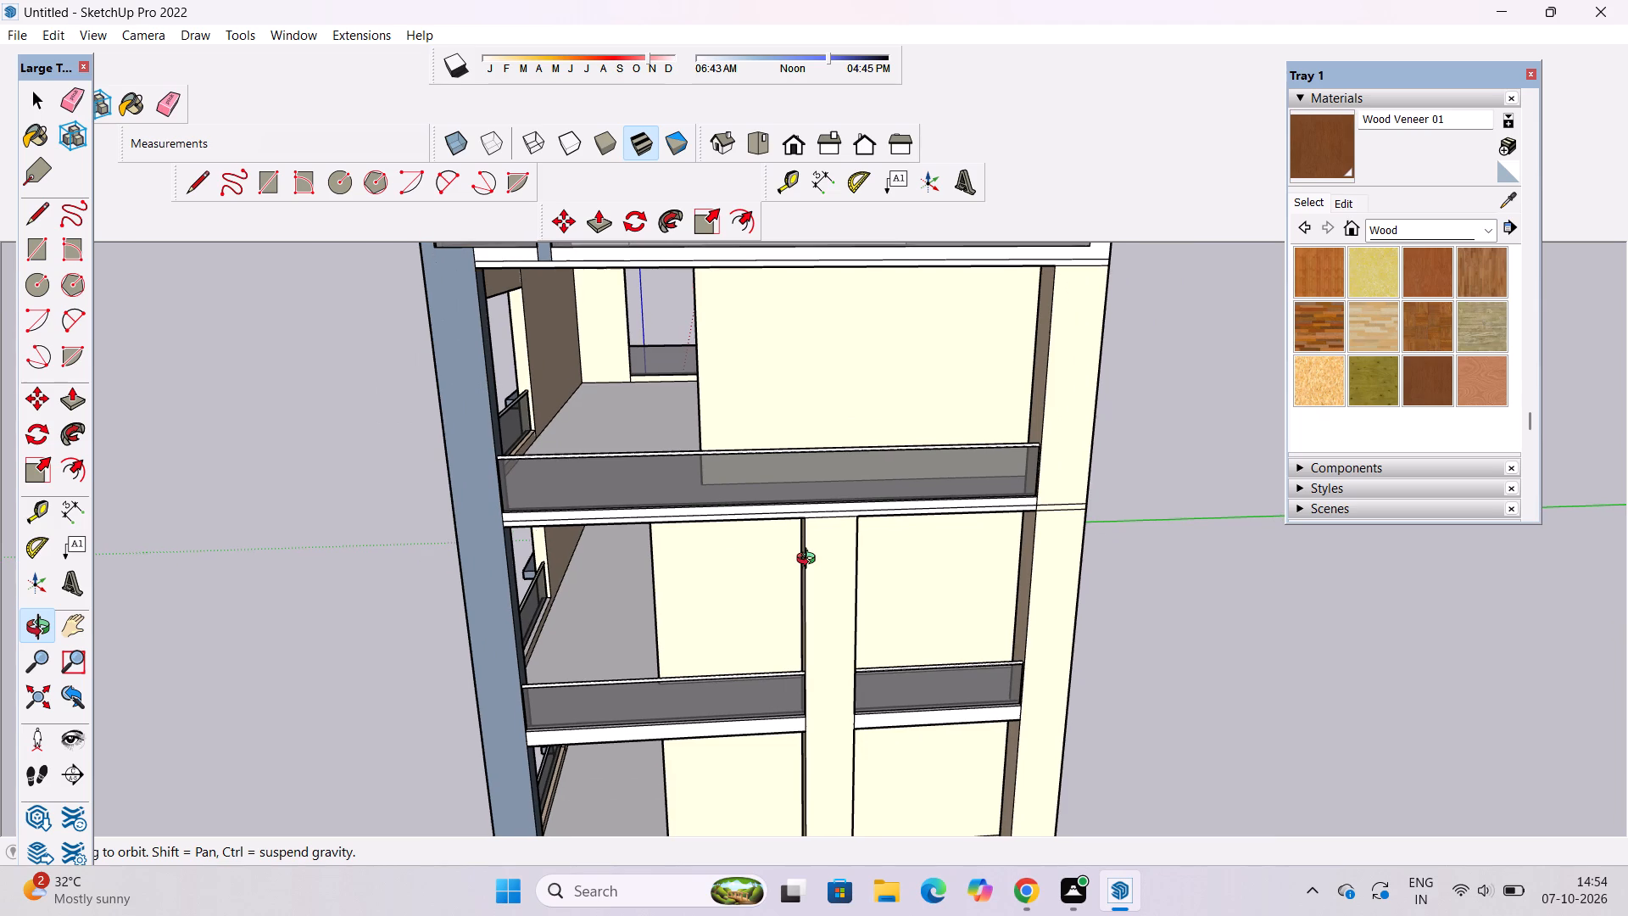
# Erase the two stray horizontal lines crossing the corner column at the upper balcony's slab level.
pyautogui.moveTo(818, 594); pyautogui.dragTo(793, 508)
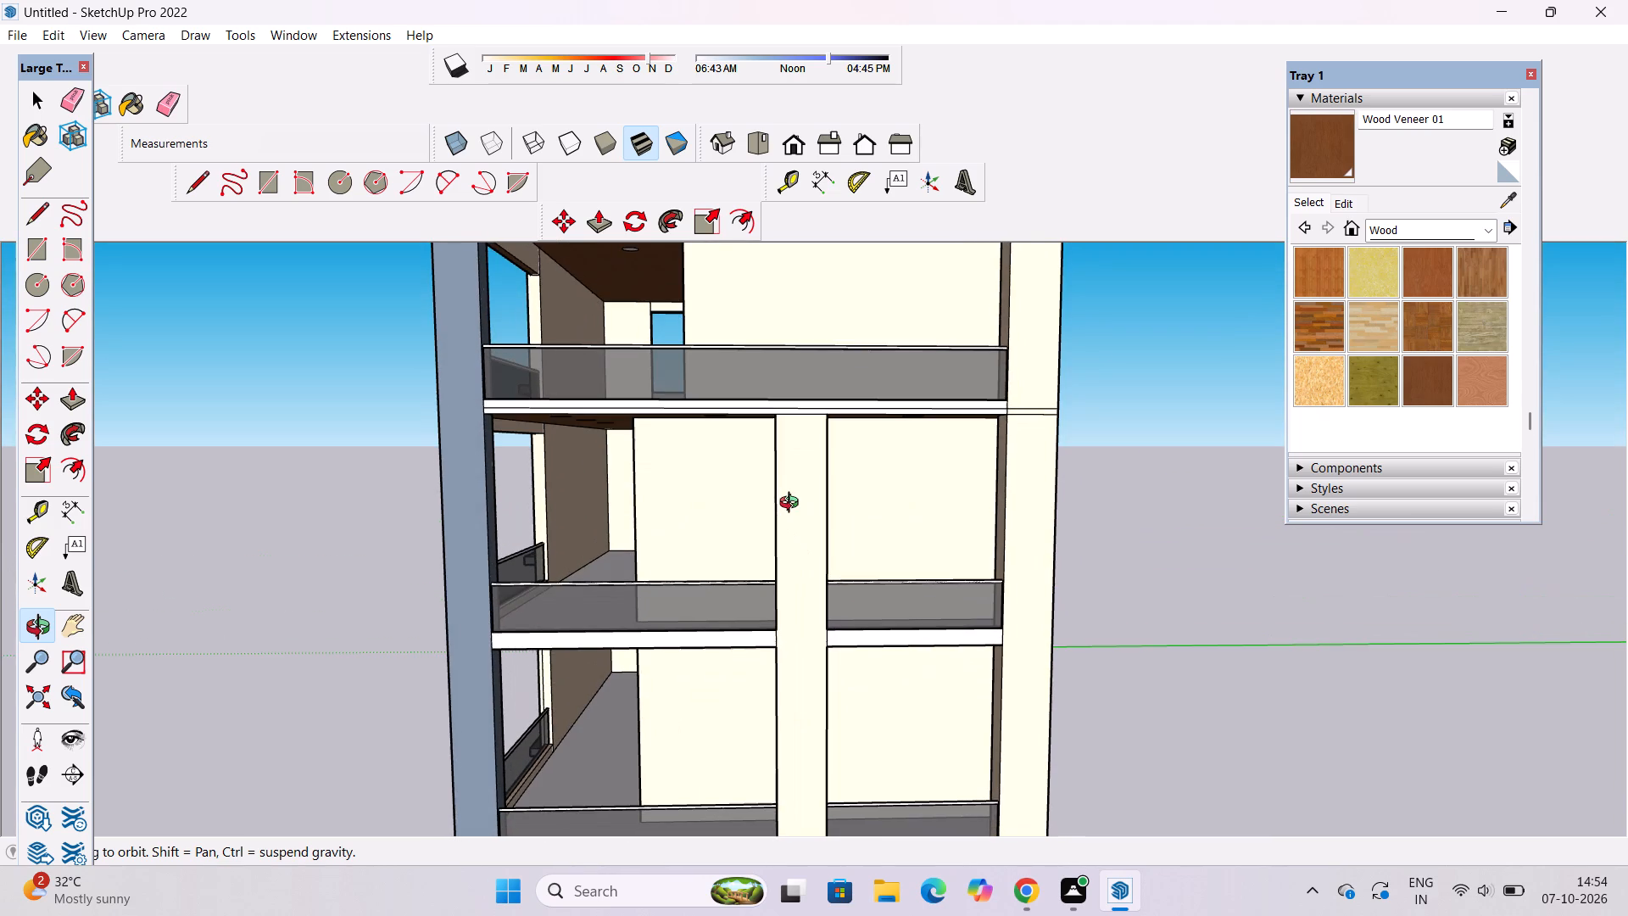
pyautogui.keyDown('shift'); pyautogui.moveTo(785, 511); pyautogui.dragTo(876, 569); pyautogui.keyUp('shift')
pyautogui.moveTo(881, 577); pyautogui.dragTo(980, 586)
pyautogui.keyDown('shift'); pyautogui.moveTo(981, 586); pyautogui.dragTo(821, 586); pyautogui.keyUp('shift')
pyautogui.scroll(3, 1001, 548)
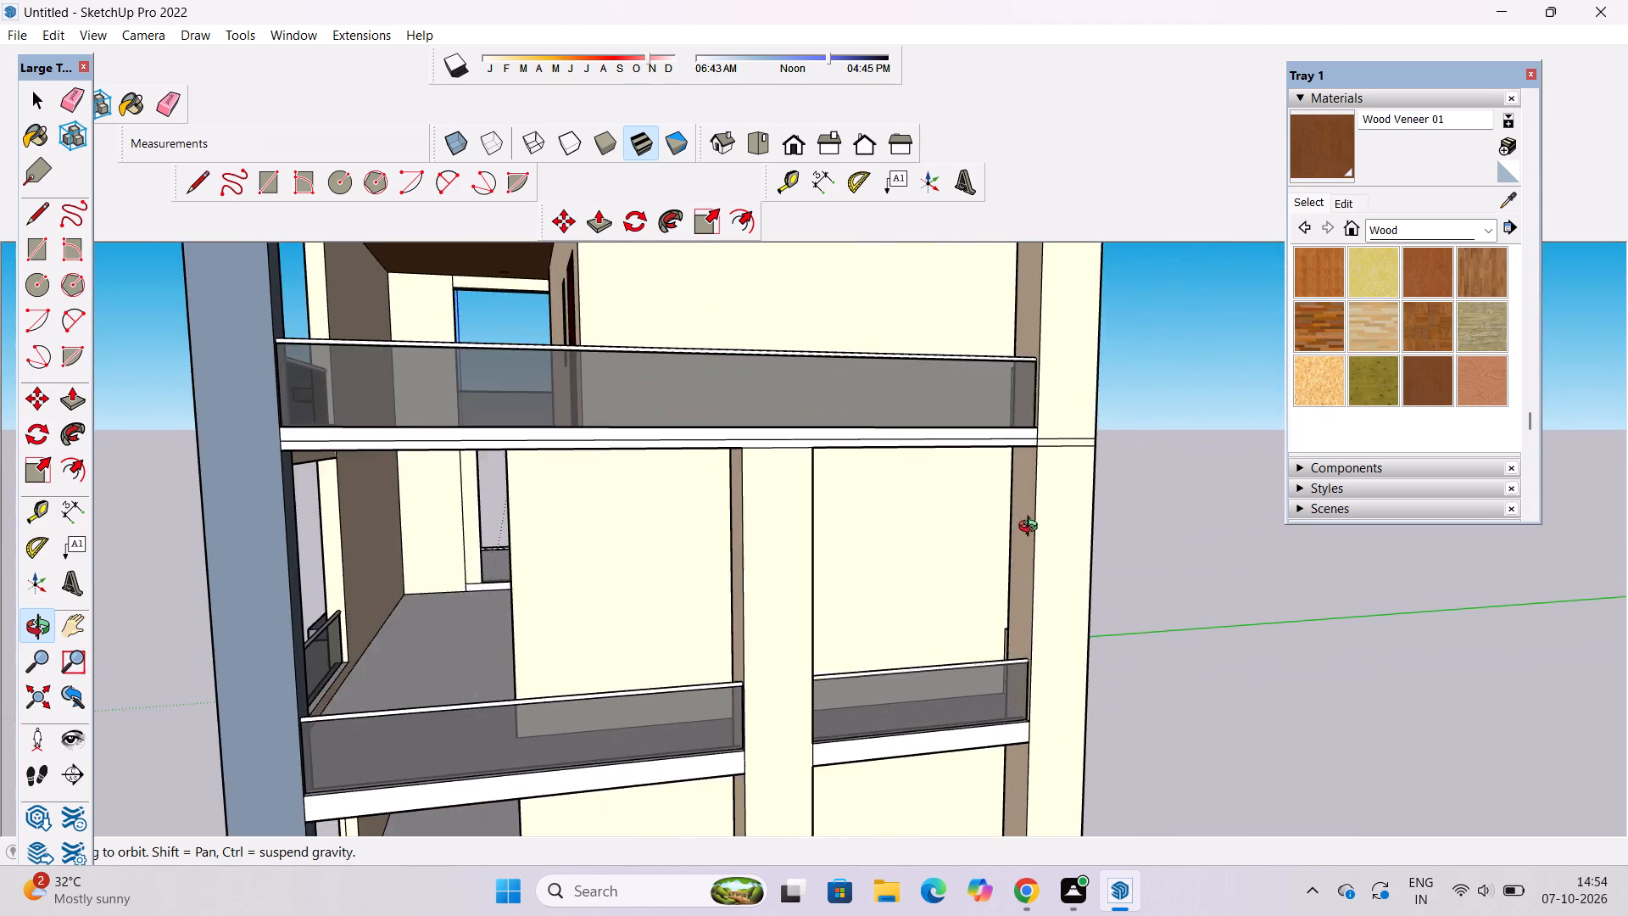
pyautogui.moveTo(1032, 528); pyautogui.dragTo(964, 520)
pyautogui.press('e')
pyautogui.moveTo(1012, 420); pyautogui.dragTo(1012, 444)
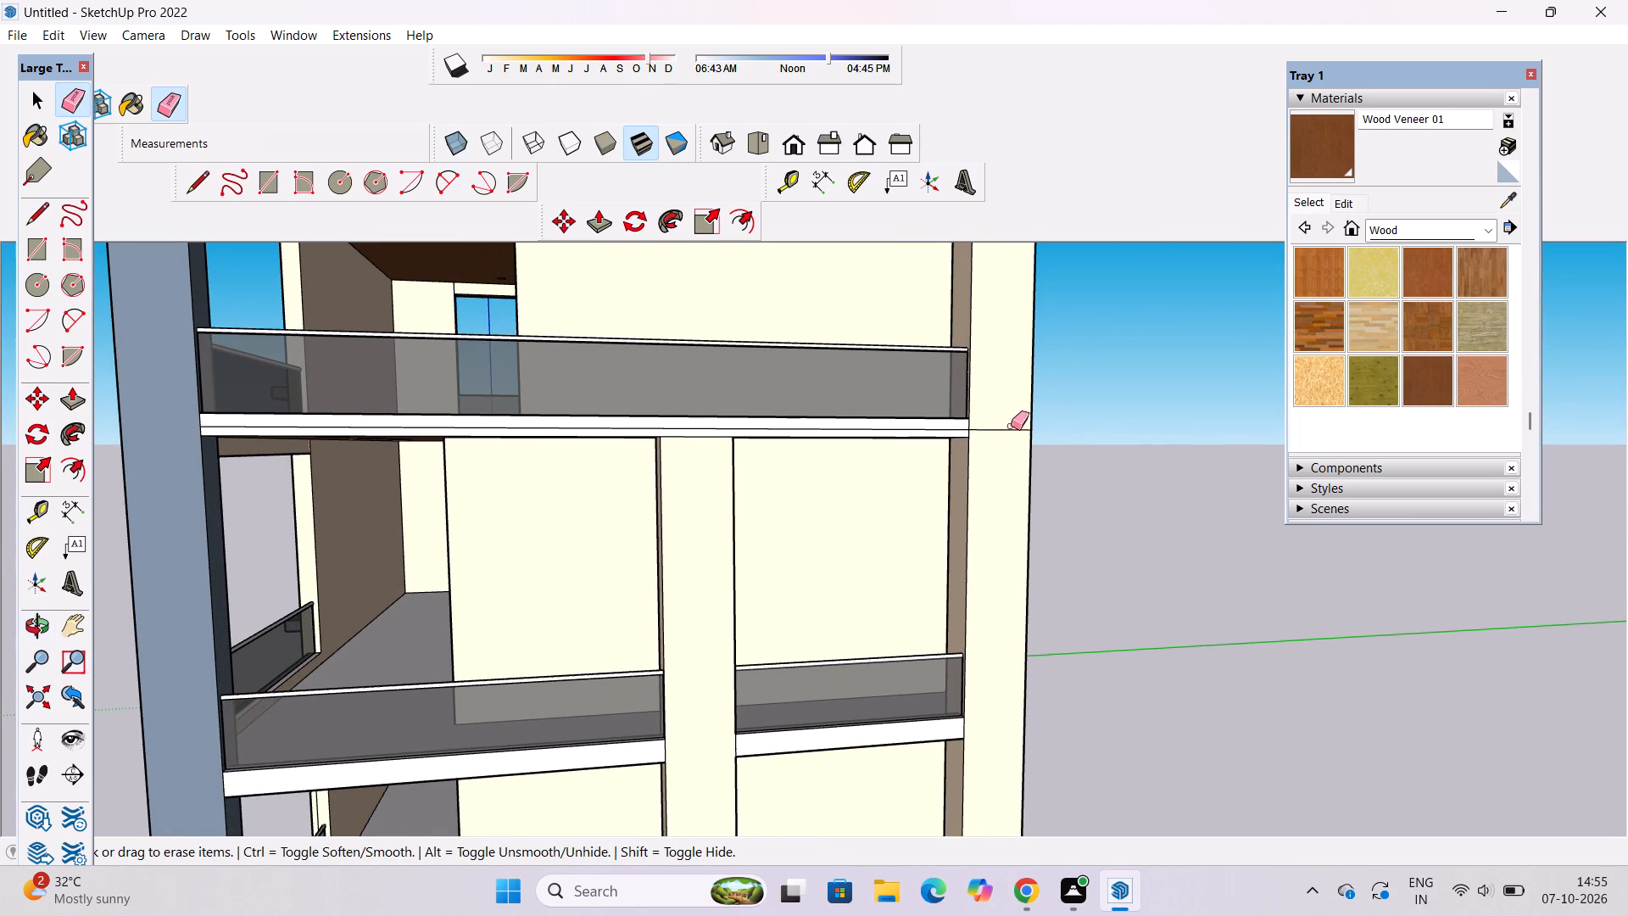
pyautogui.moveTo(1008, 421); pyautogui.dragTo(1008, 431)
pyautogui.press('space')
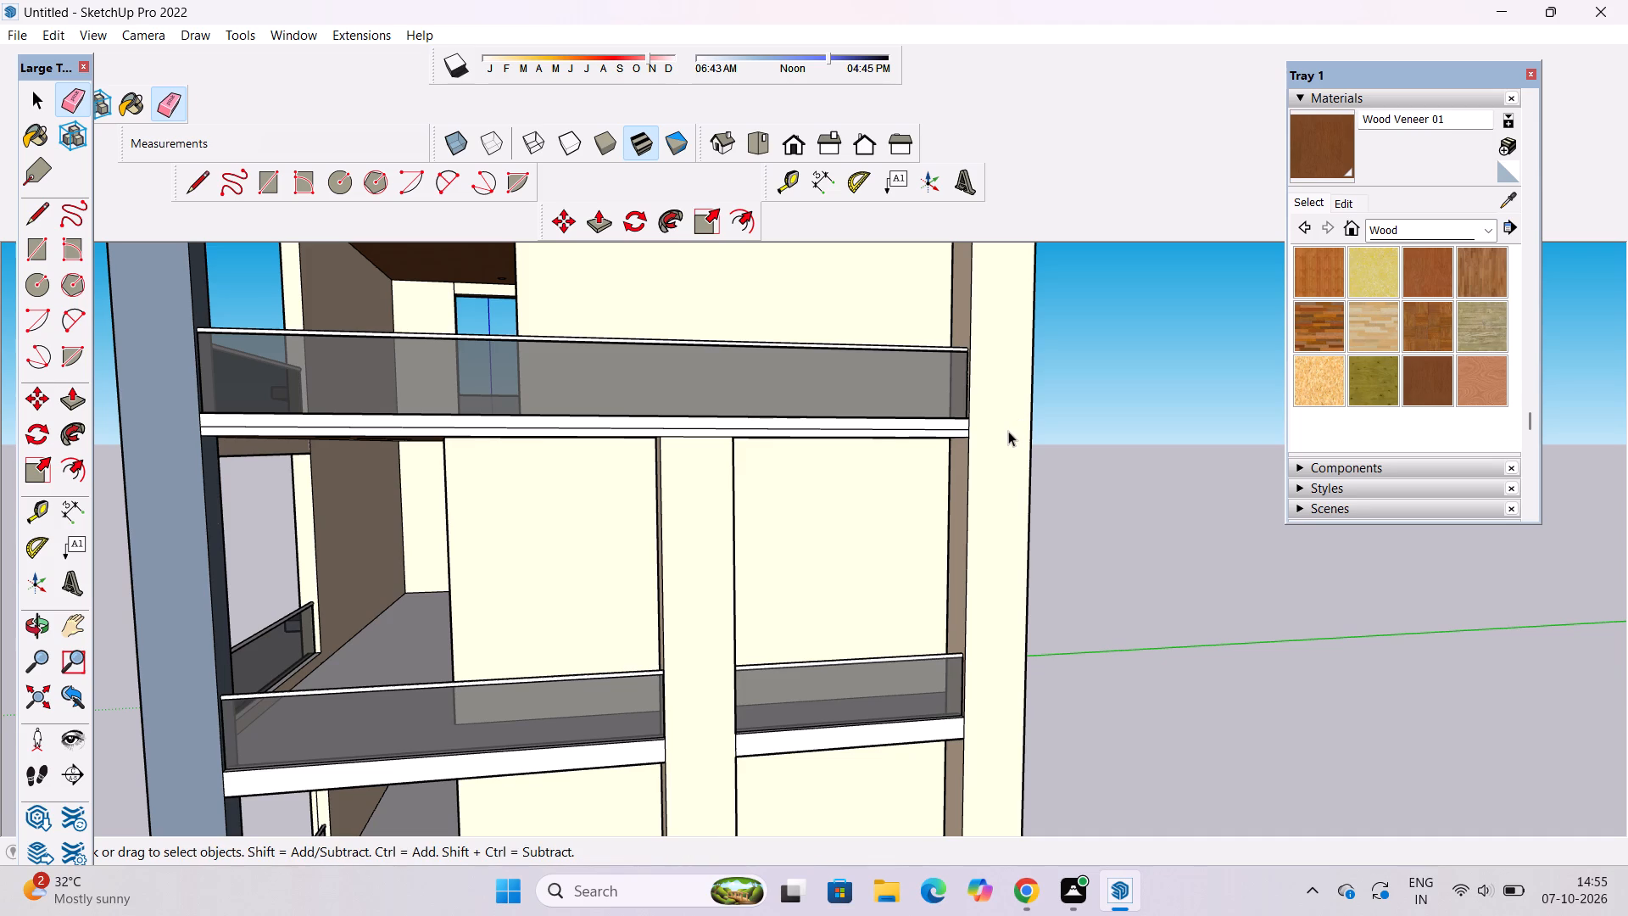
# Erase the line dividing the white slab edge beneath the long upper balcony's glass railing.
pyautogui.press('o')
pyautogui.scroll(-5, 1008, 431)
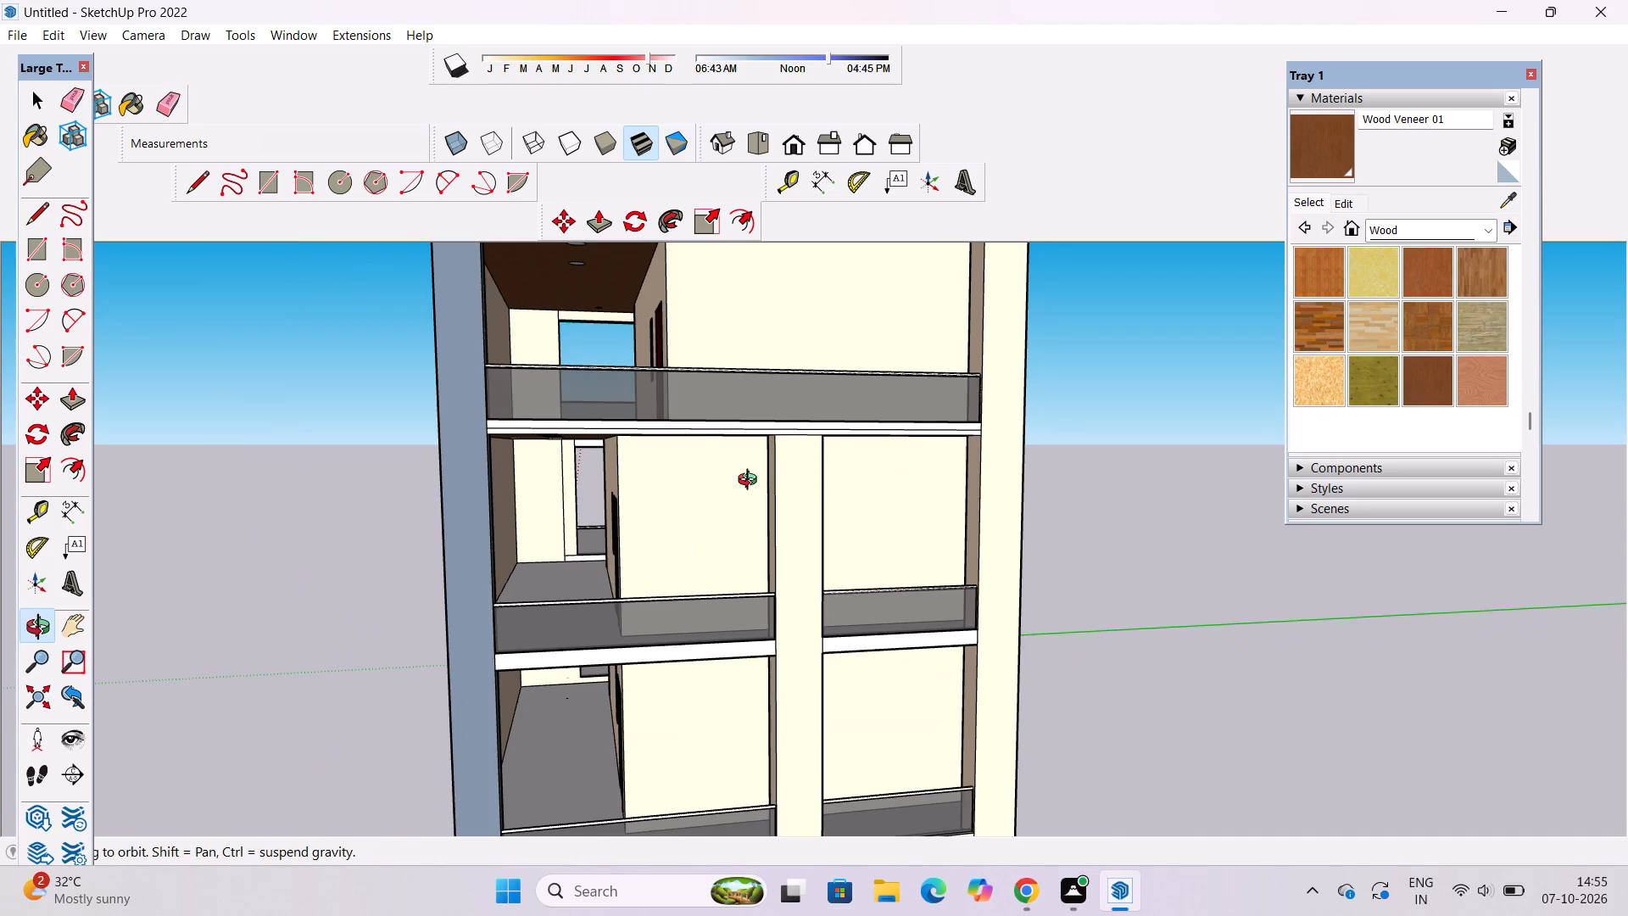
pyautogui.keyDown('shift'); pyautogui.moveTo(751, 482); pyautogui.dragTo(995, 528); pyautogui.keyUp('shift')
pyautogui.scroll(4, 1247, 522)
pyautogui.keyDown('shift'); pyautogui.moveTo(1248, 513); pyautogui.dragTo(1220, 524); pyautogui.keyUp('shift')
pyautogui.moveTo(1174, 520); pyautogui.dragTo(898, 478)
pyautogui.scroll(2, 570, 459)
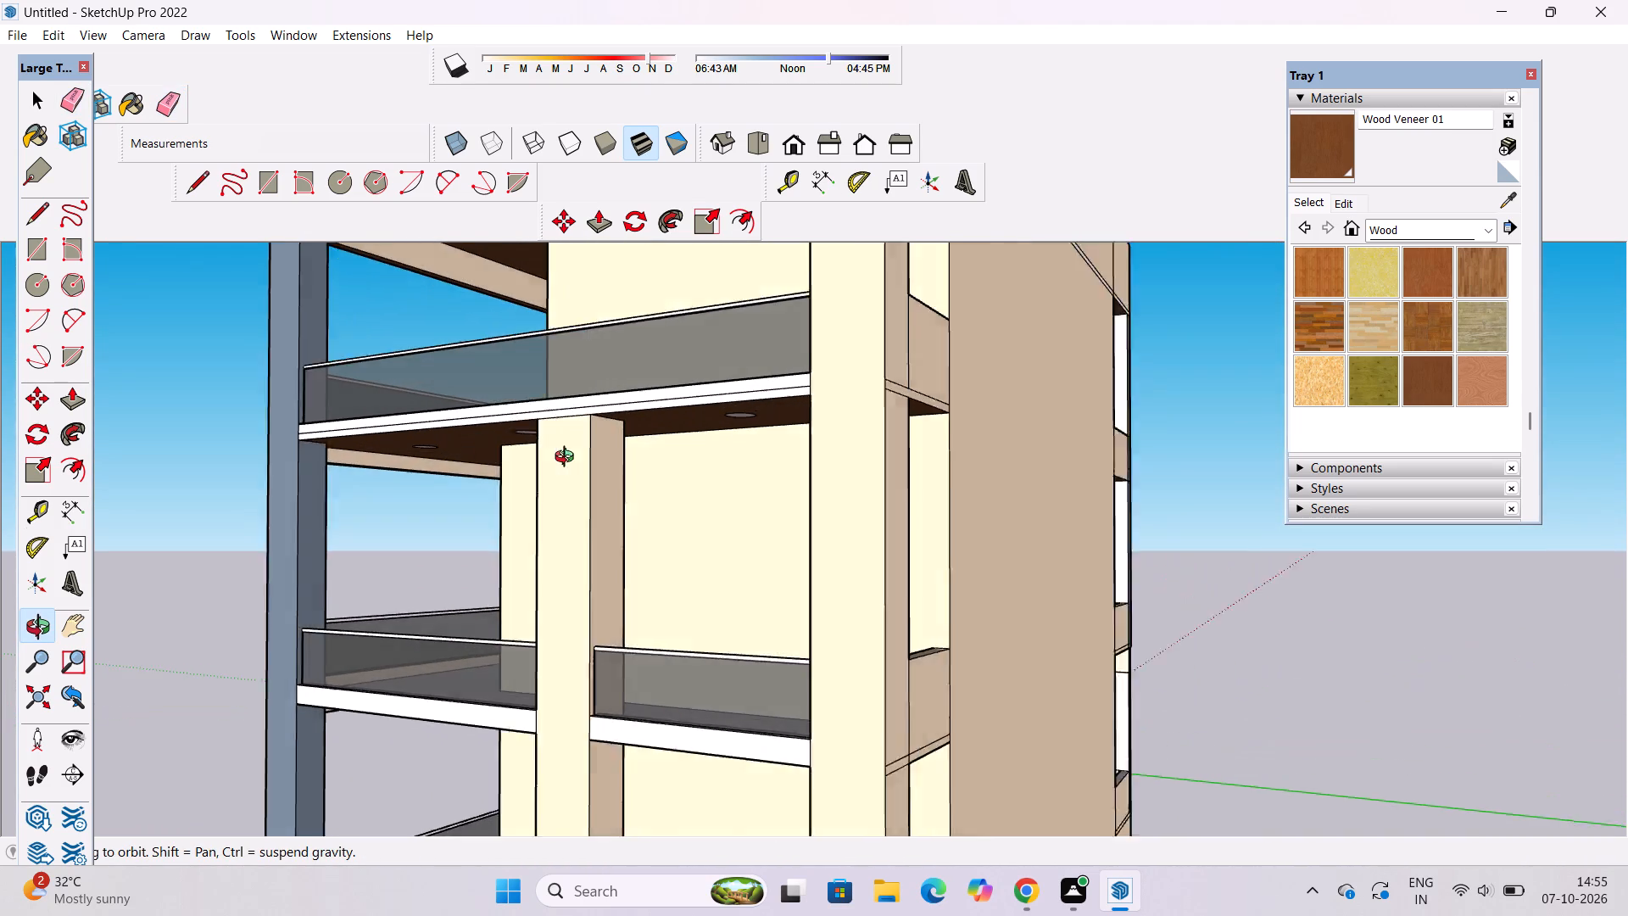
pyautogui.scroll(3, 568, 459)
pyautogui.keyDown('shift'); pyautogui.moveTo(567, 450); pyautogui.dragTo(711, 492); pyautogui.keyUp('shift')
pyautogui.moveTo(732, 492); pyautogui.dragTo(878, 512)
pyautogui.scroll(2, 696, 487)
pyautogui.moveTo(638, 492); pyautogui.dragTo(834, 490)
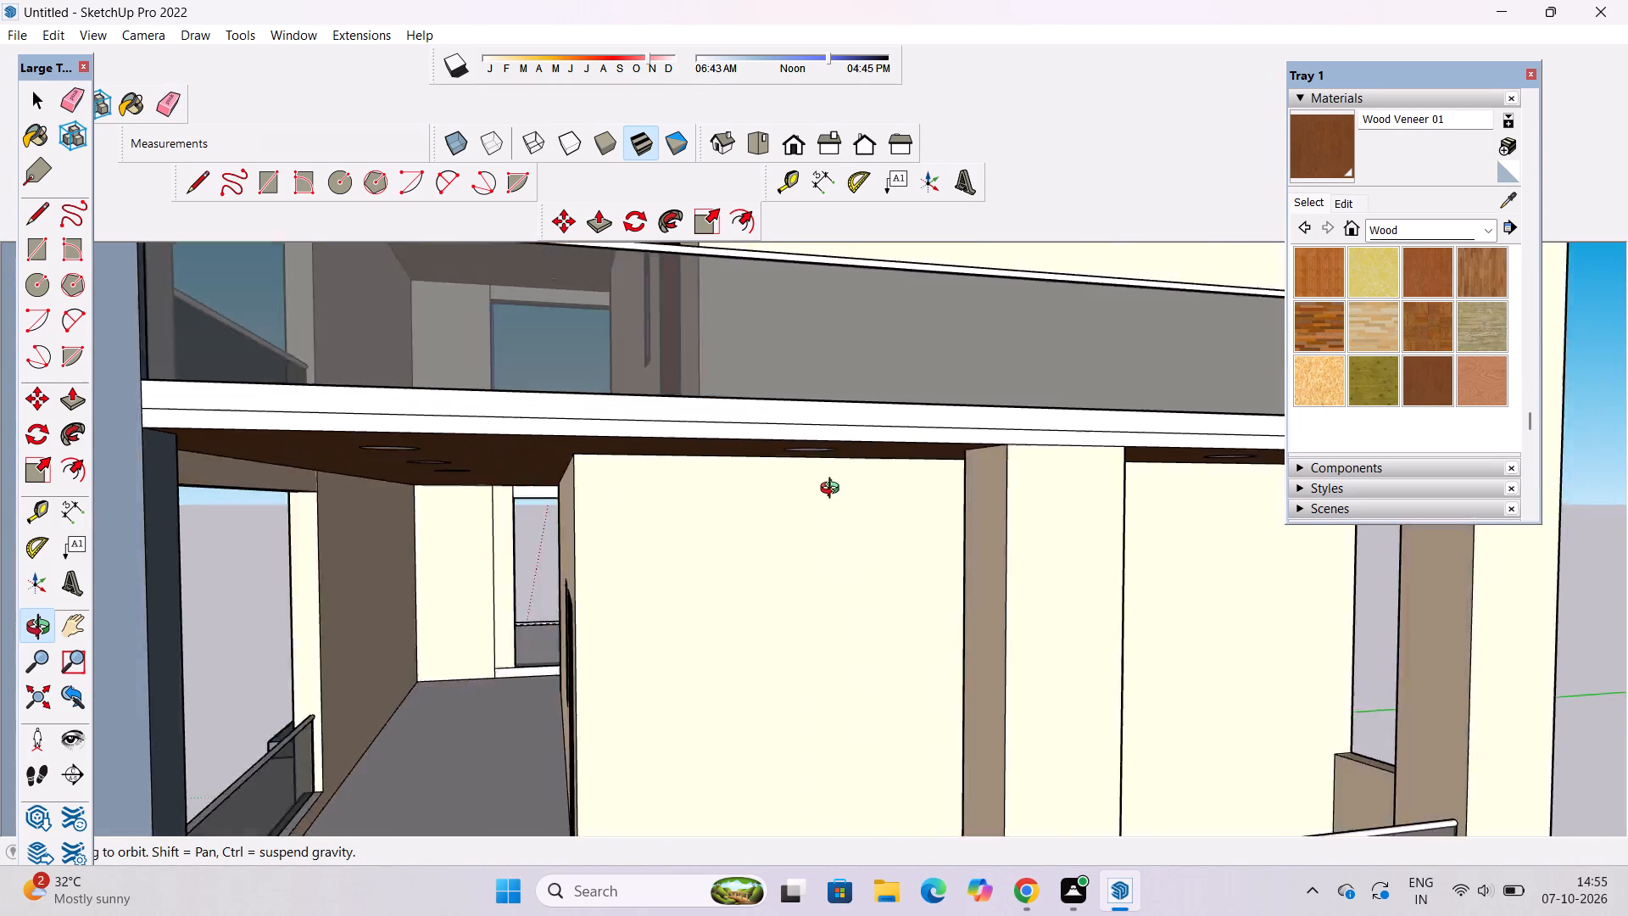
pyautogui.moveTo(834, 490); pyautogui.dragTo(944, 490)
pyautogui.scroll(-4, 990, 481)
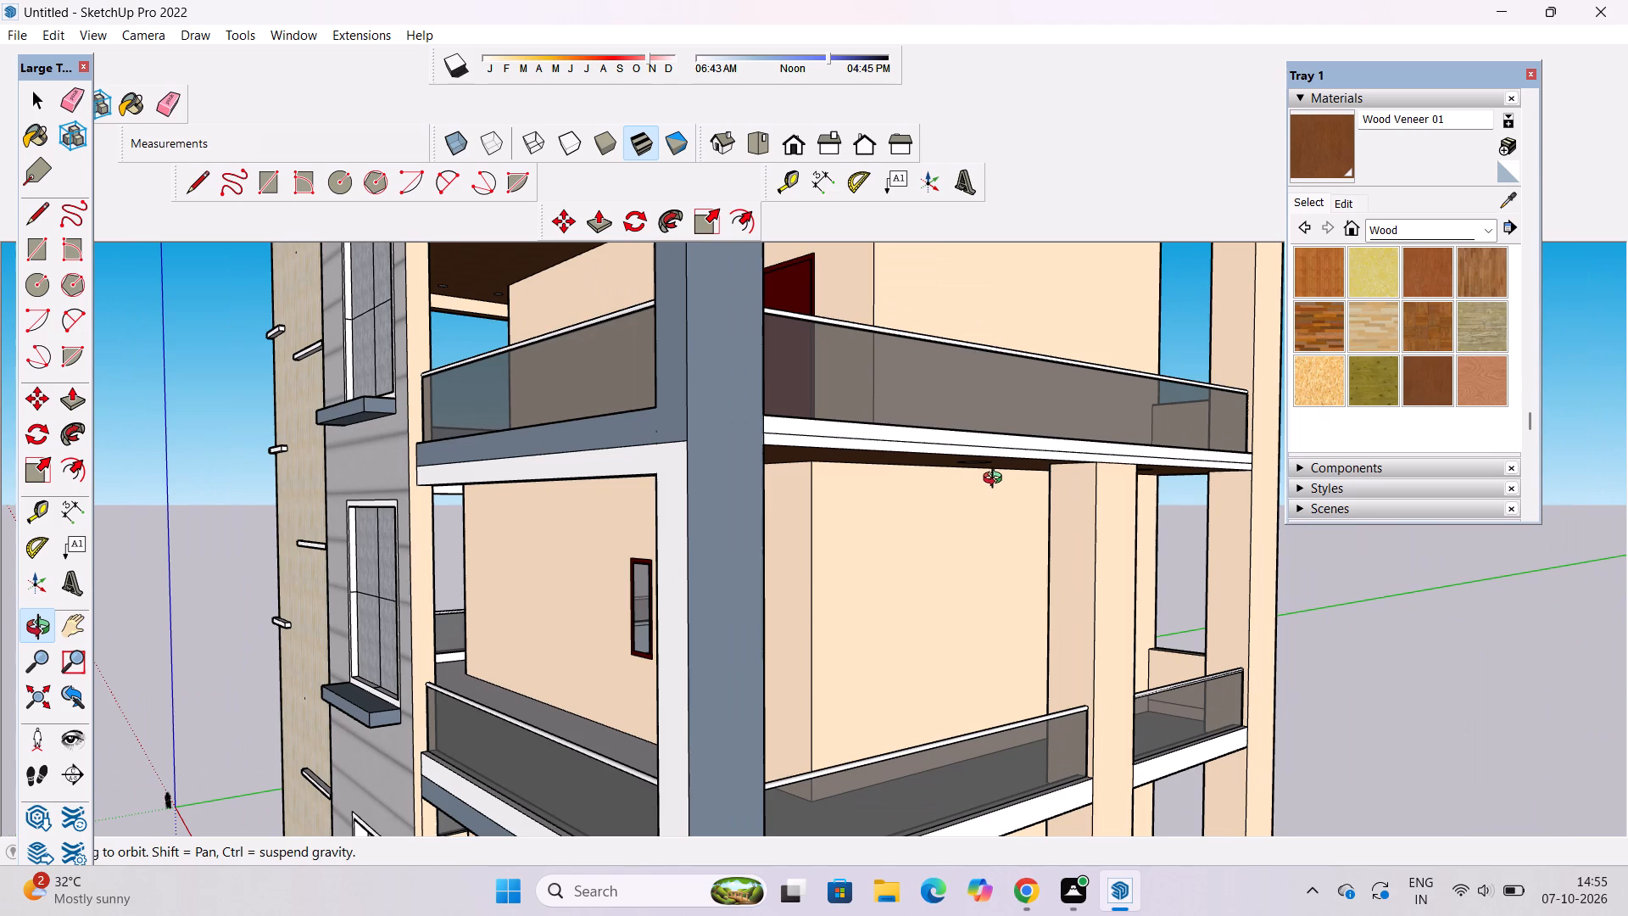
pyautogui.scroll(-2, 996, 480)
pyautogui.keyDown('shift'); pyautogui.moveTo(999, 480); pyautogui.dragTo(962, 506); pyautogui.keyUp('shift')
pyautogui.scroll(1, 1053, 495)
pyautogui.keyDown('shift'); pyautogui.moveTo(1056, 500); pyautogui.dragTo(956, 497); pyautogui.keyUp('shift')
pyautogui.moveTo(956, 497); pyautogui.dragTo(1006, 542)
pyautogui.scroll(3, 1014, 549)
pyautogui.keyDown('shift'); pyautogui.moveTo(1003, 538); pyautogui.dragTo(1010, 496); pyautogui.keyUp('shift')
pyautogui.press('e')
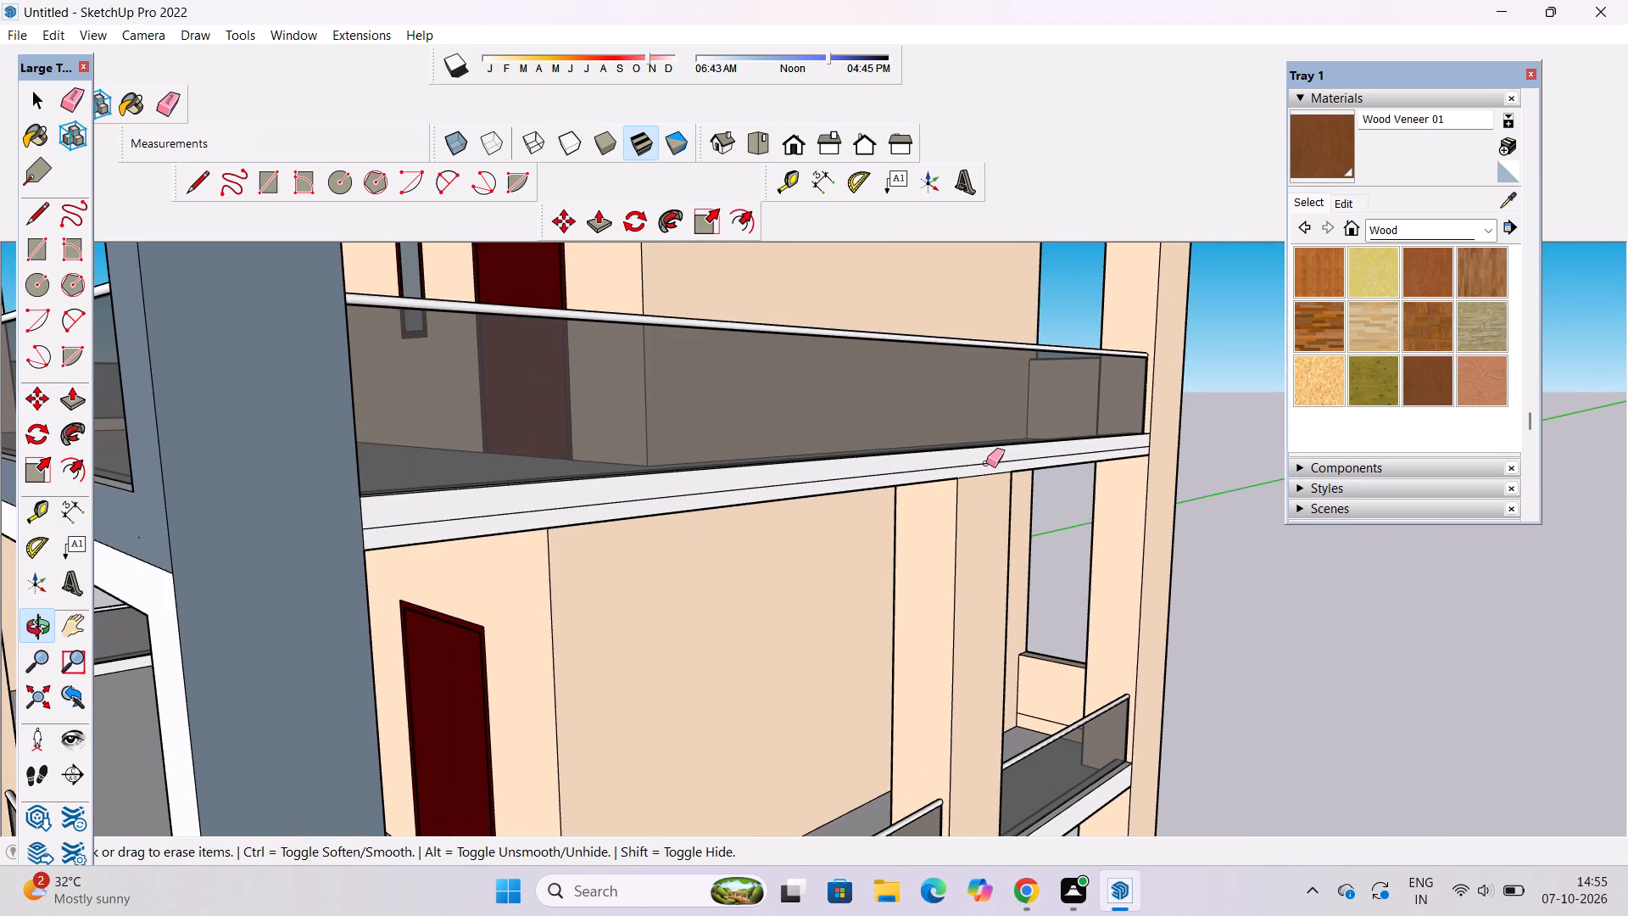
pyautogui.click(927, 470)
pyautogui.press('space')
# Paint the white slab edge of the long upper balcony with 0012_Bisque from the Colors-Named materials.
pyautogui.scroll(-2, 958, 457)
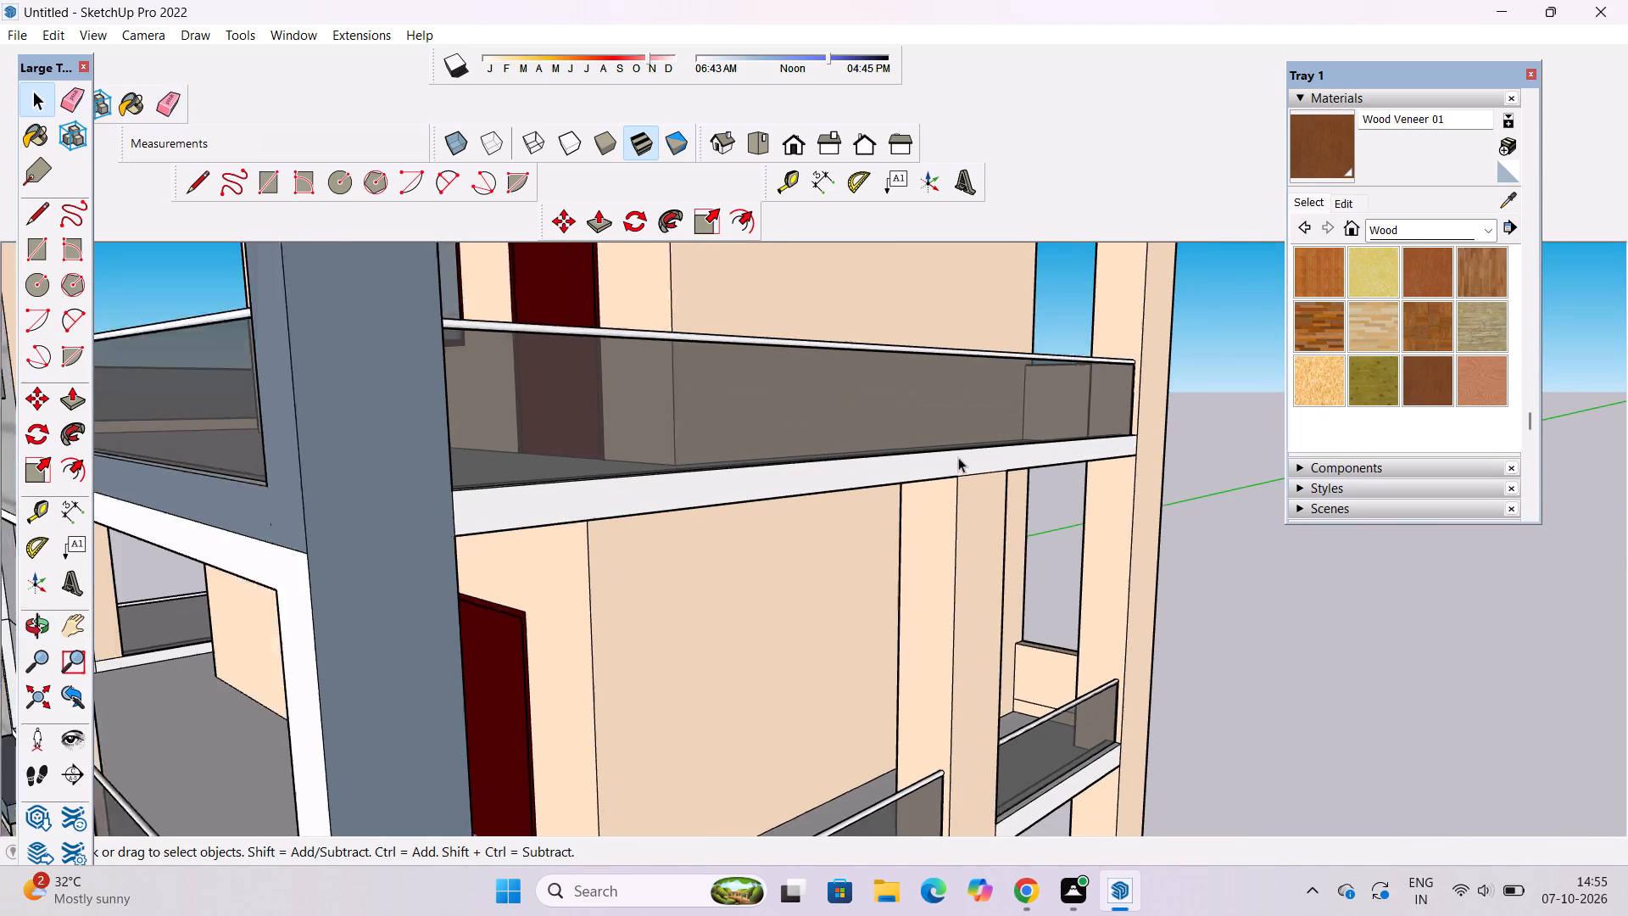
pyautogui.scroll(-2, 958, 457)
pyautogui.scroll(-5, 748, 515)
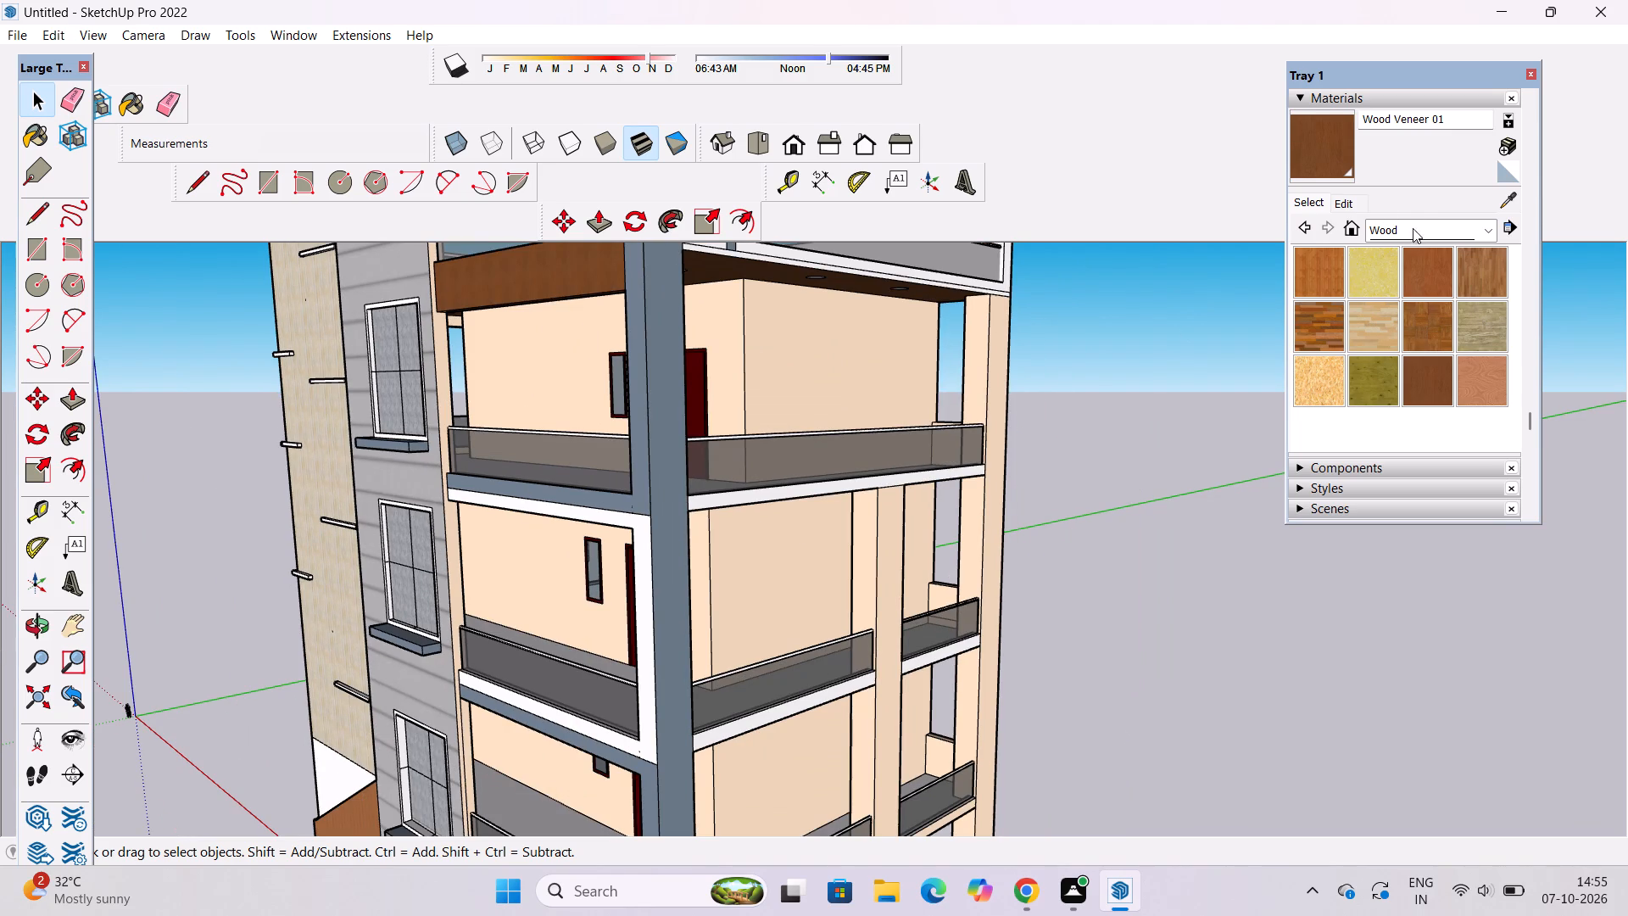
pyautogui.click(1417, 232)
pyautogui.click(1446, 324)
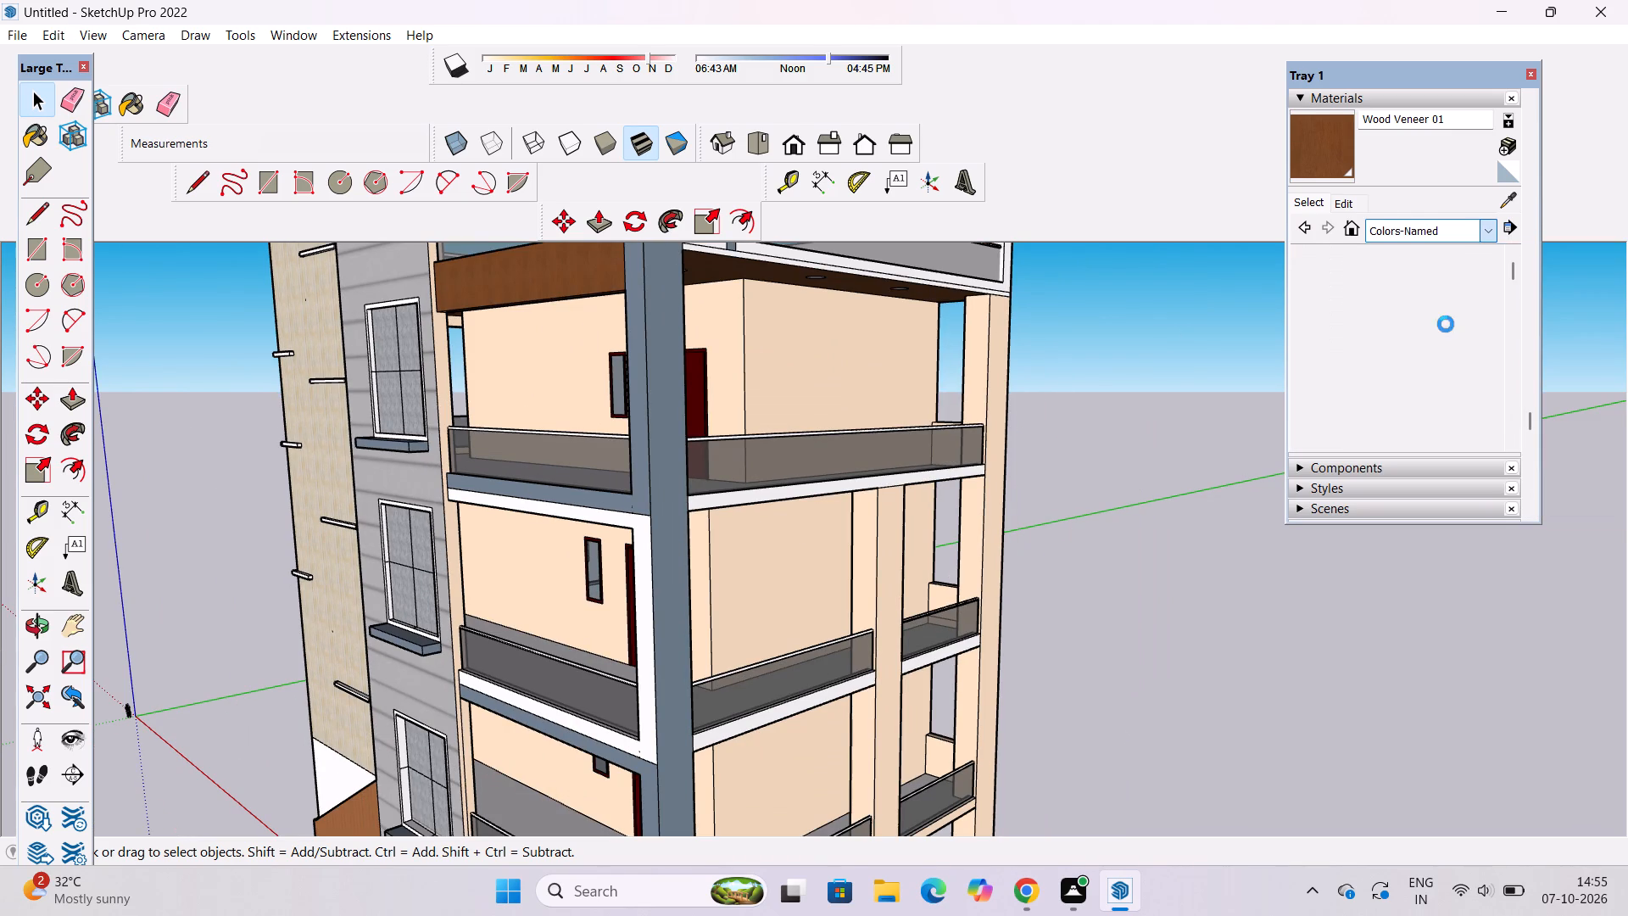
pyautogui.click(1436, 423)
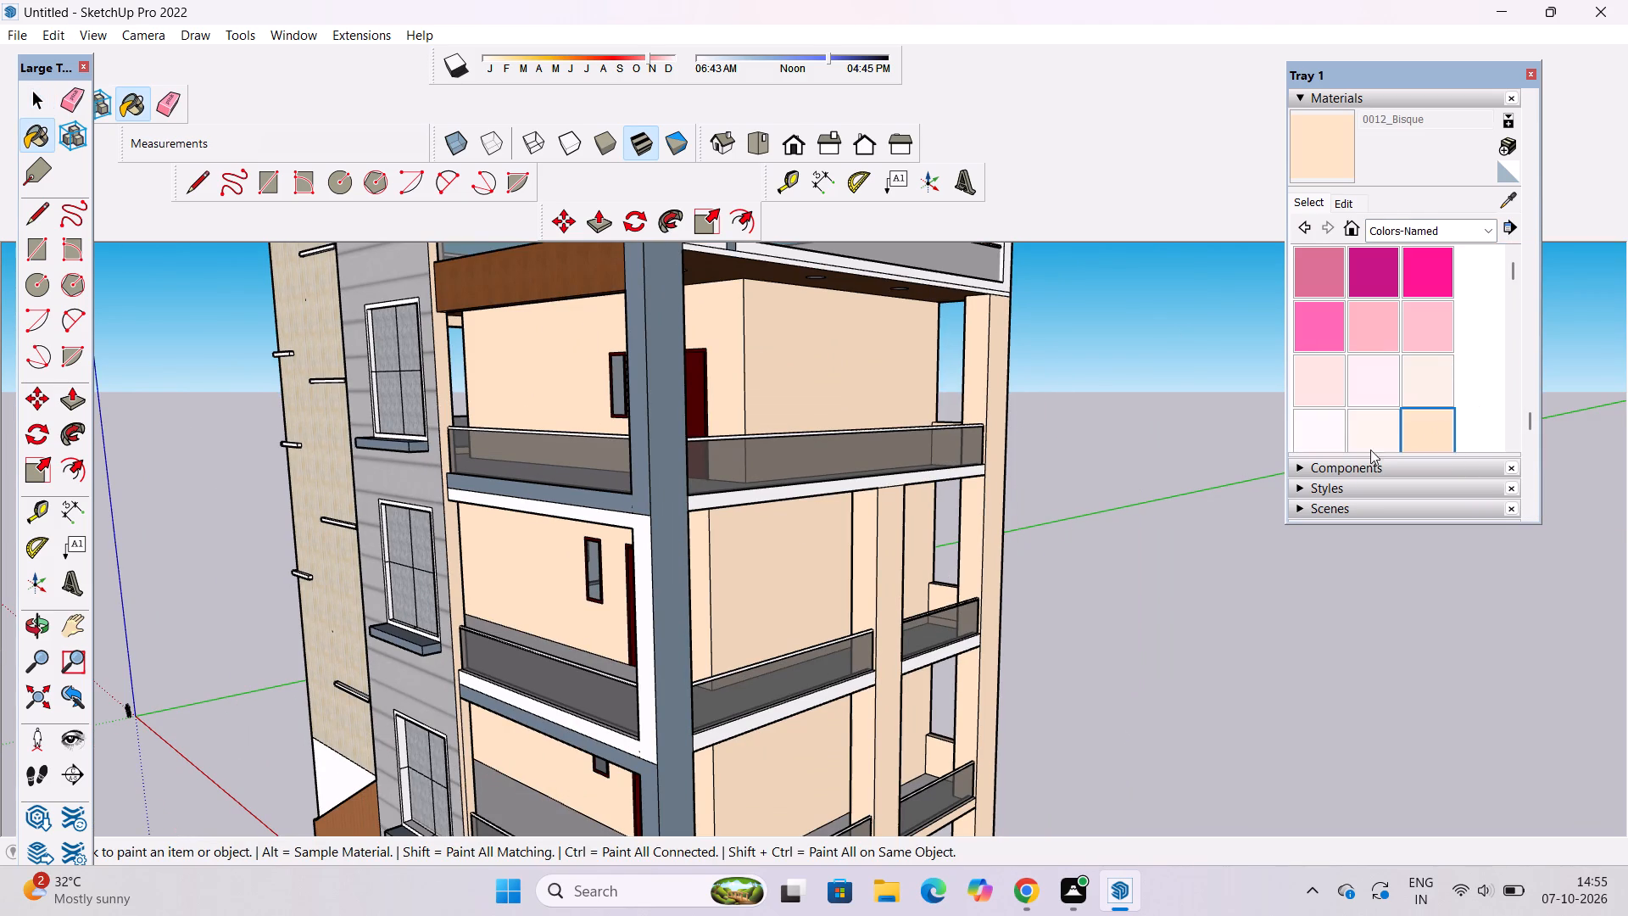
pyautogui.scroll(8, 902, 506)
pyautogui.click(909, 461)
pyautogui.scroll(-6, 919, 386)
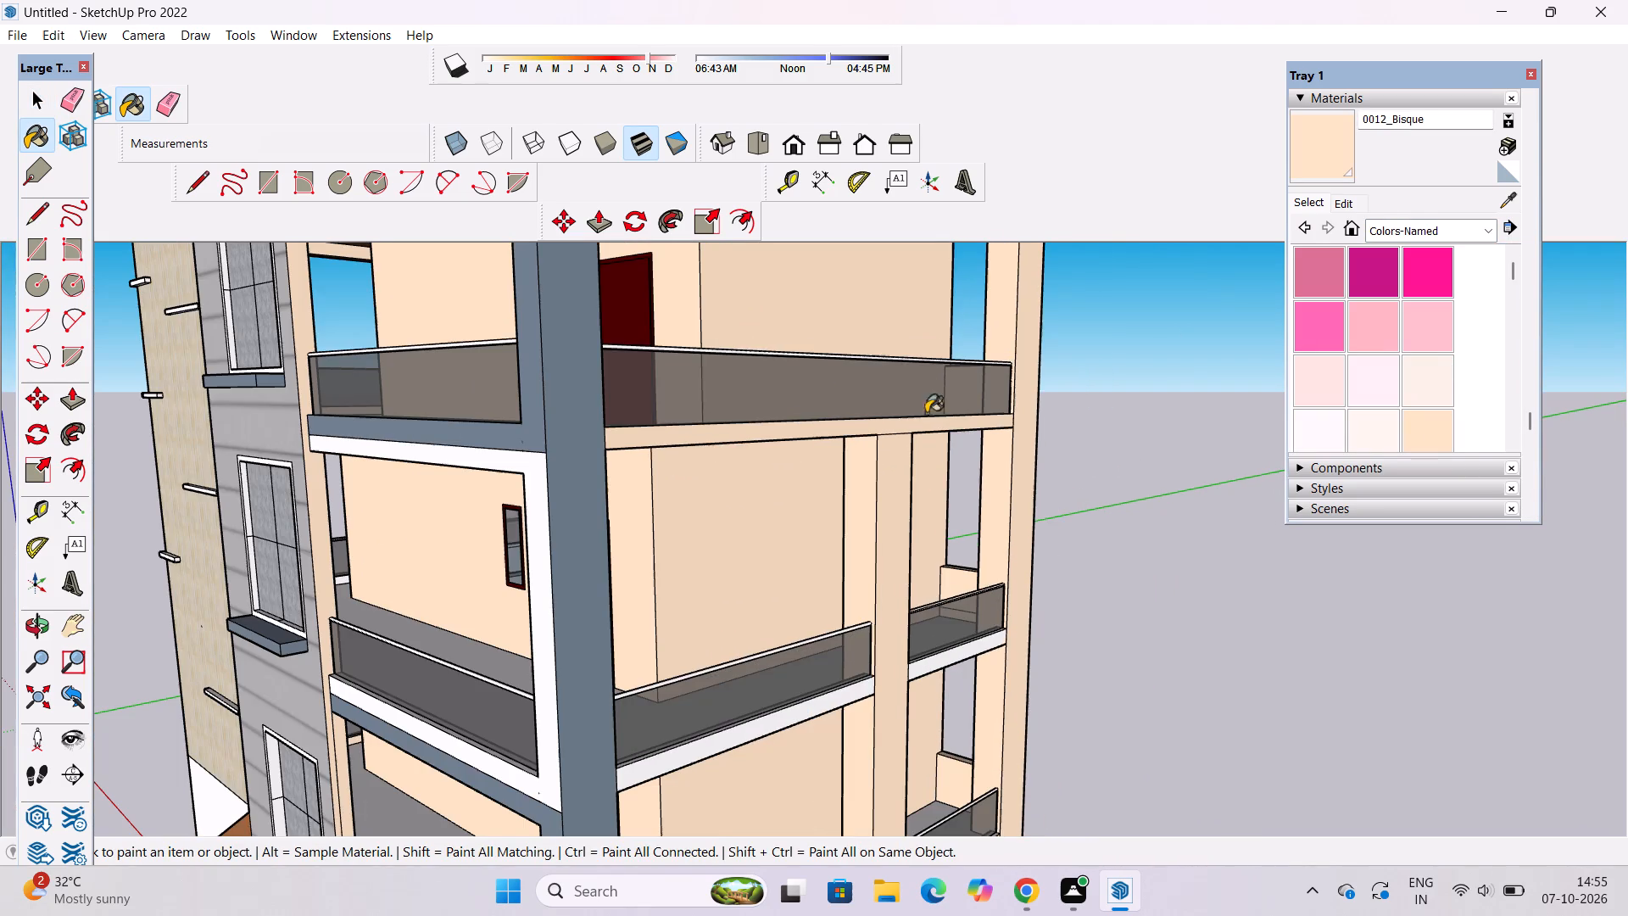
# Paint the white slab edges on both sides of the middle column, one floor below, with 0012_Bisque.
pyautogui.click(984, 650)
pyautogui.scroll(-4, 965, 536)
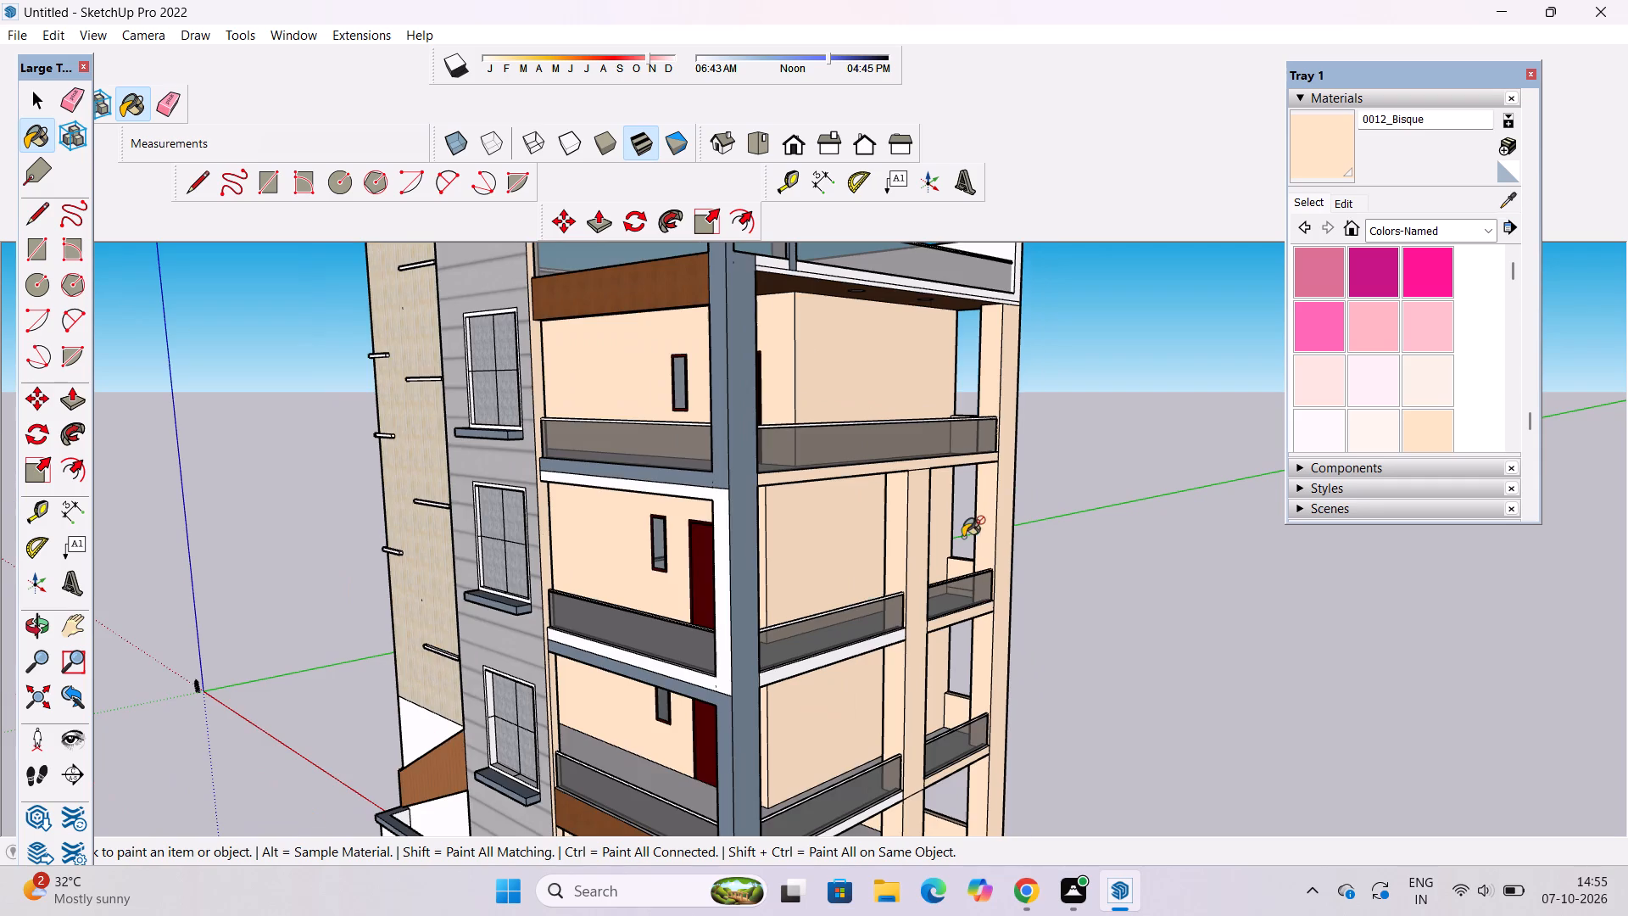
pyautogui.scroll(-1, 888, 567)
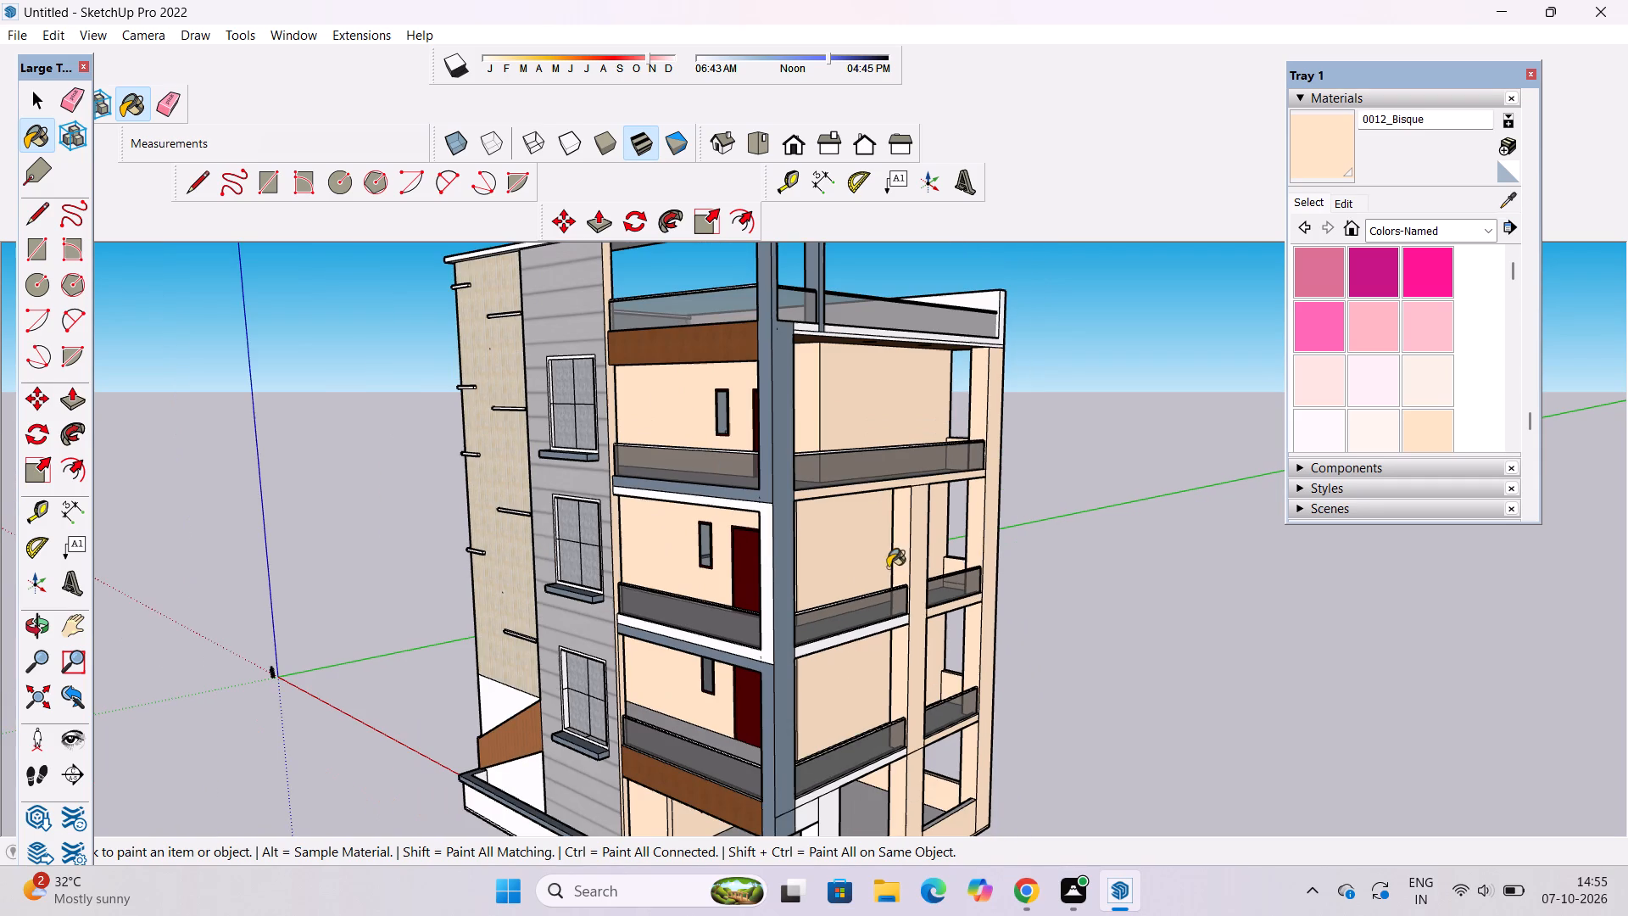
pyautogui.scroll(2, 927, 627)
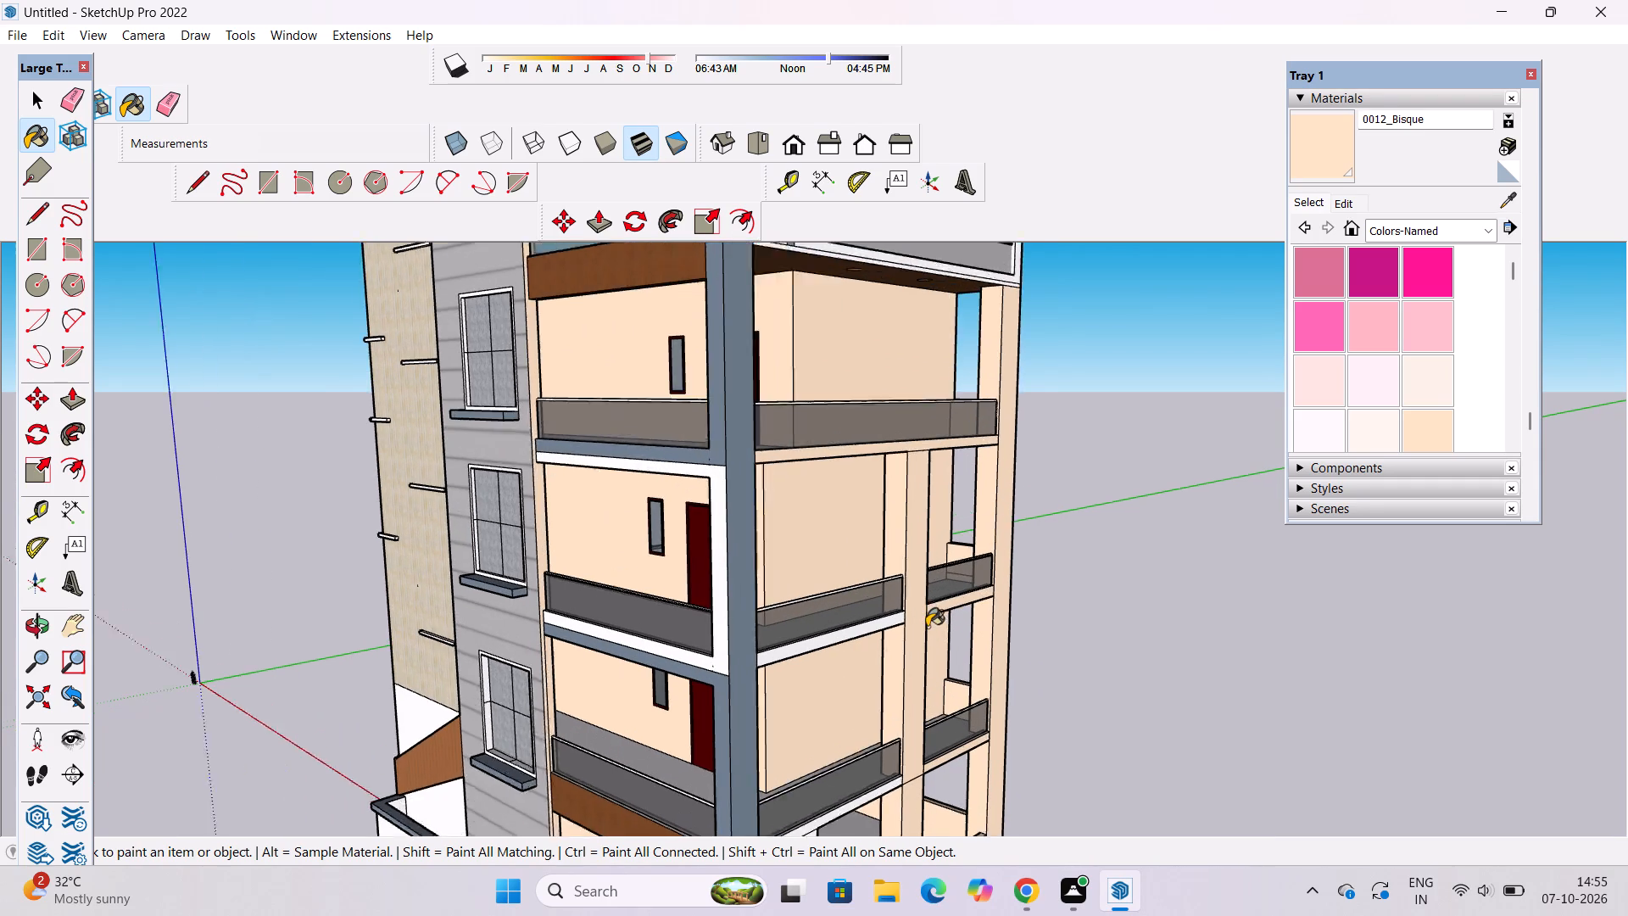
pyautogui.scroll(2, 927, 627)
pyautogui.scroll(-2, 835, 629)
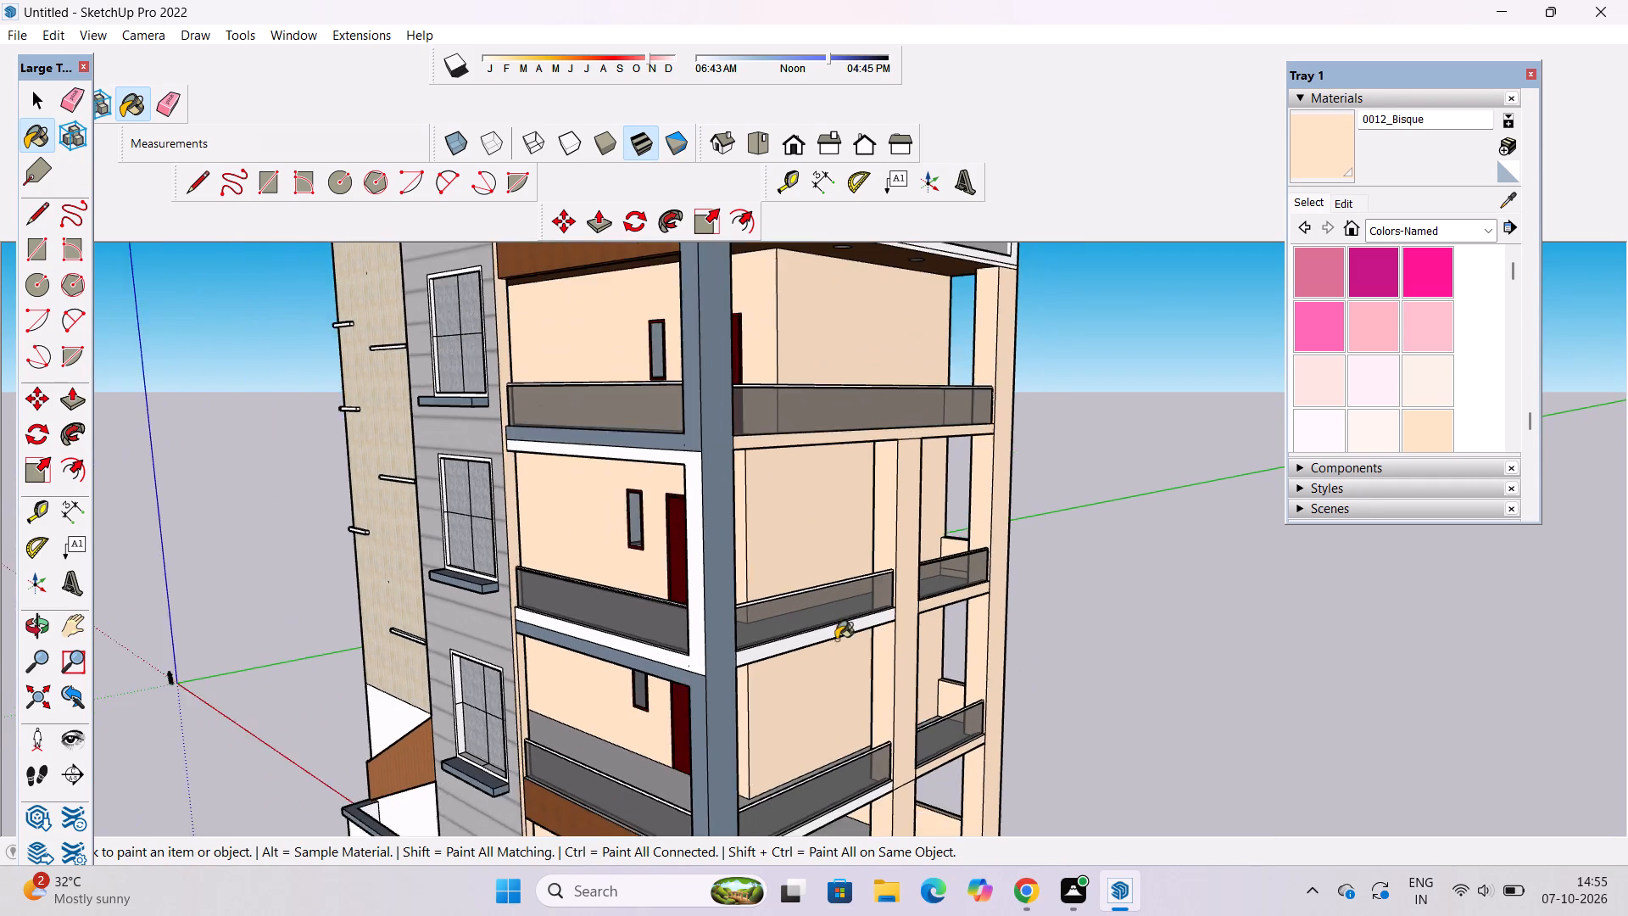
pyautogui.scroll(-1, 836, 640)
pyautogui.scroll(8, 862, 666)
pyautogui.click(917, 547)
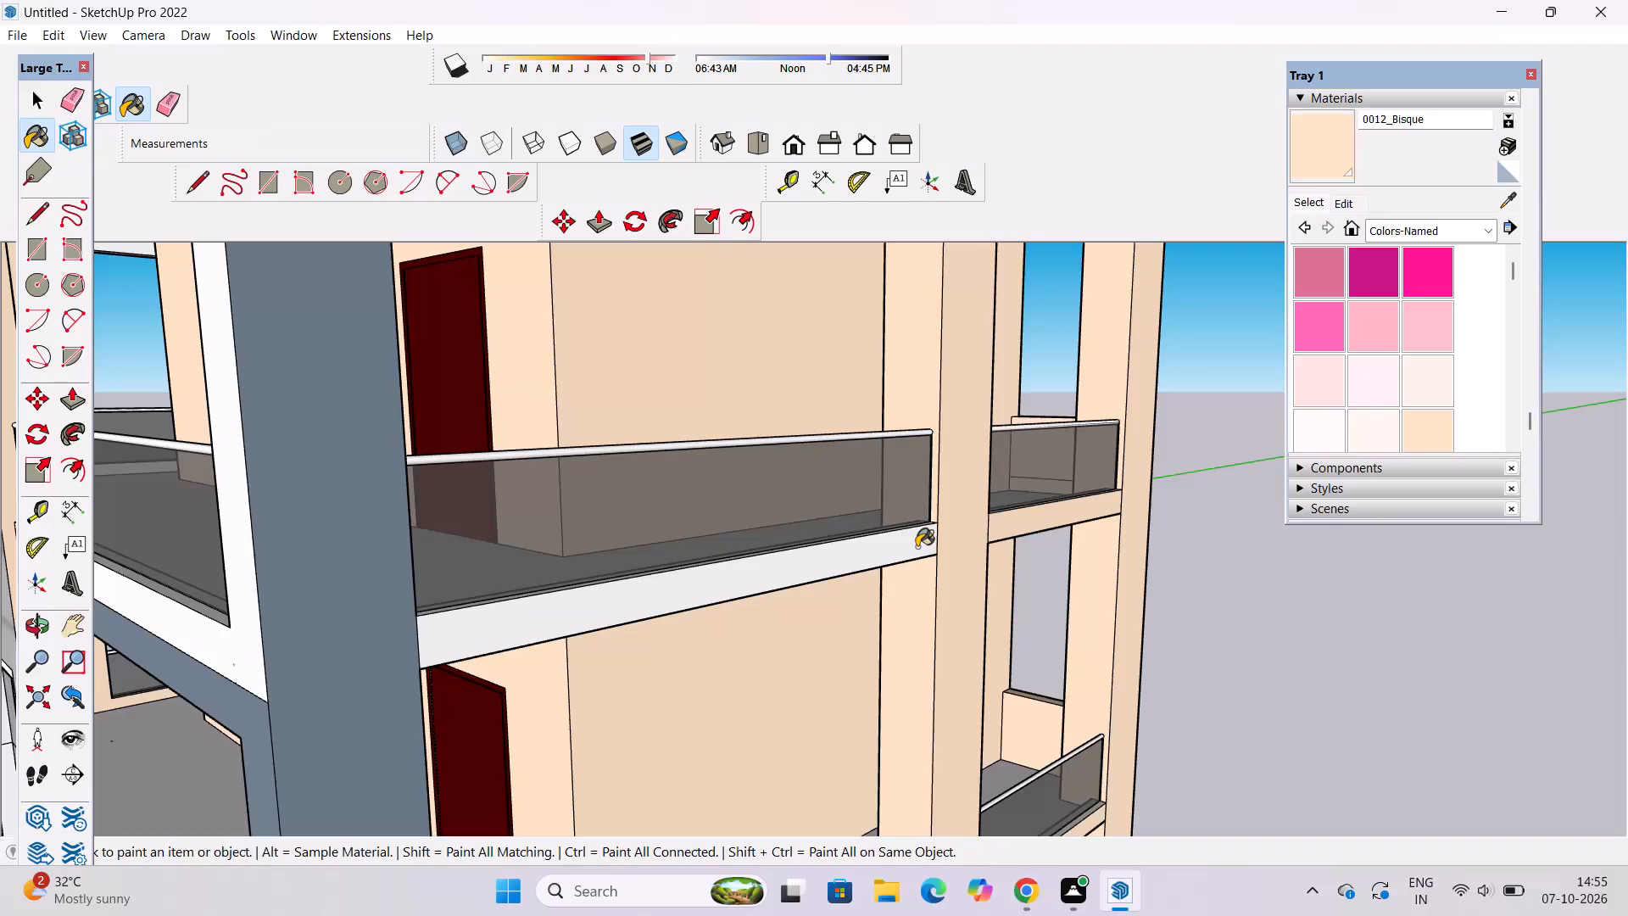
pyautogui.scroll(-4, 884, 651)
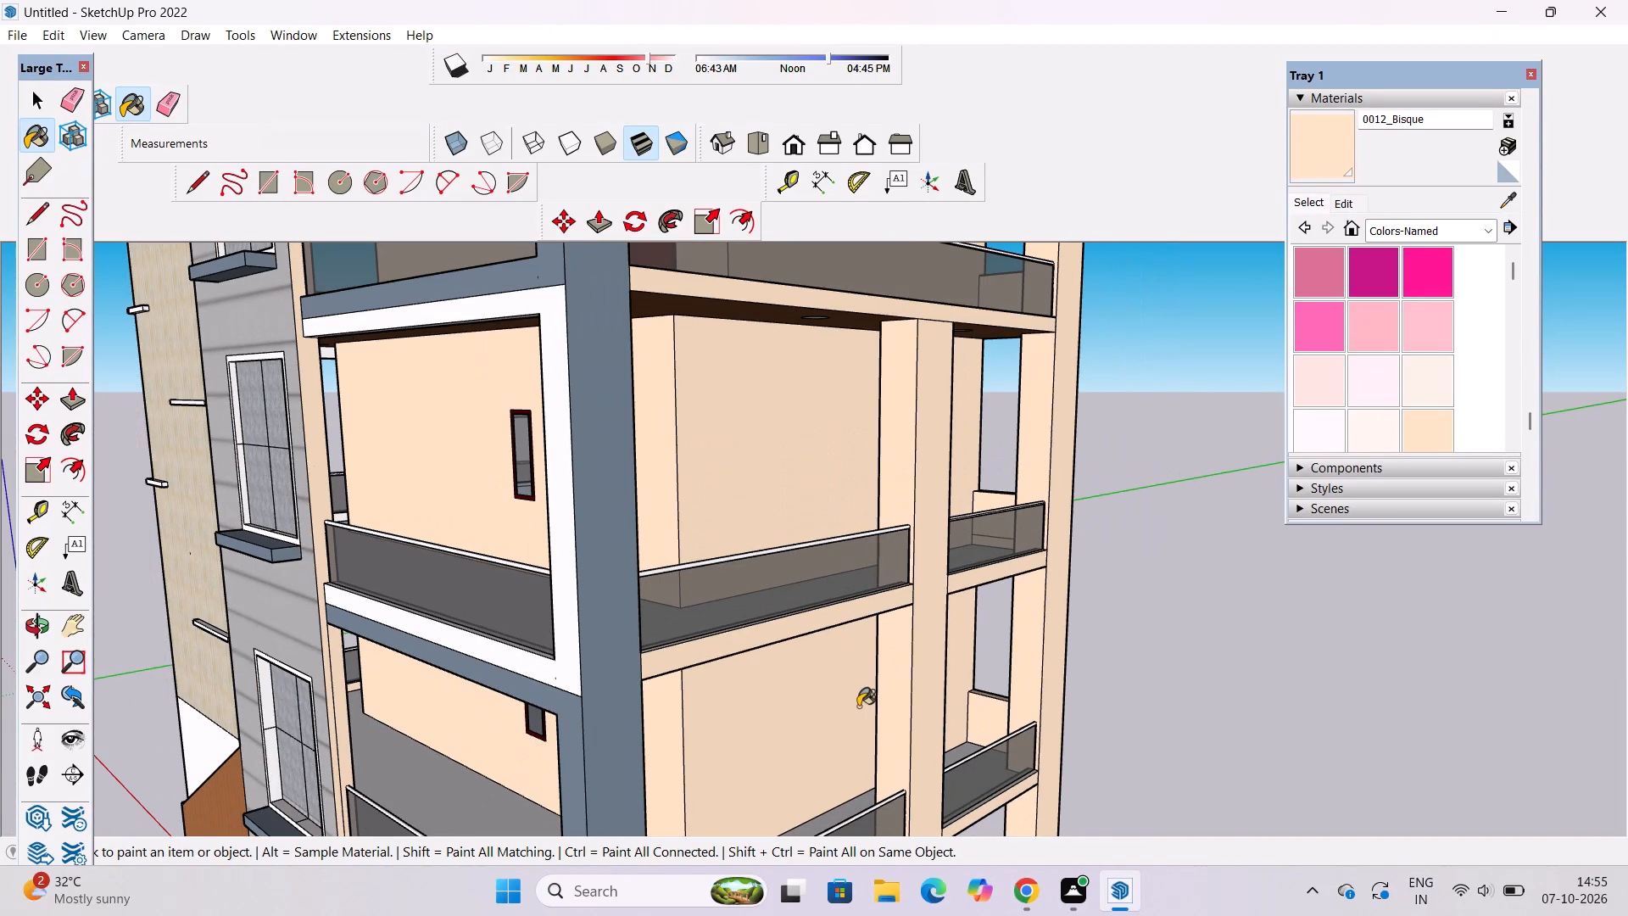
pyautogui.press('space')
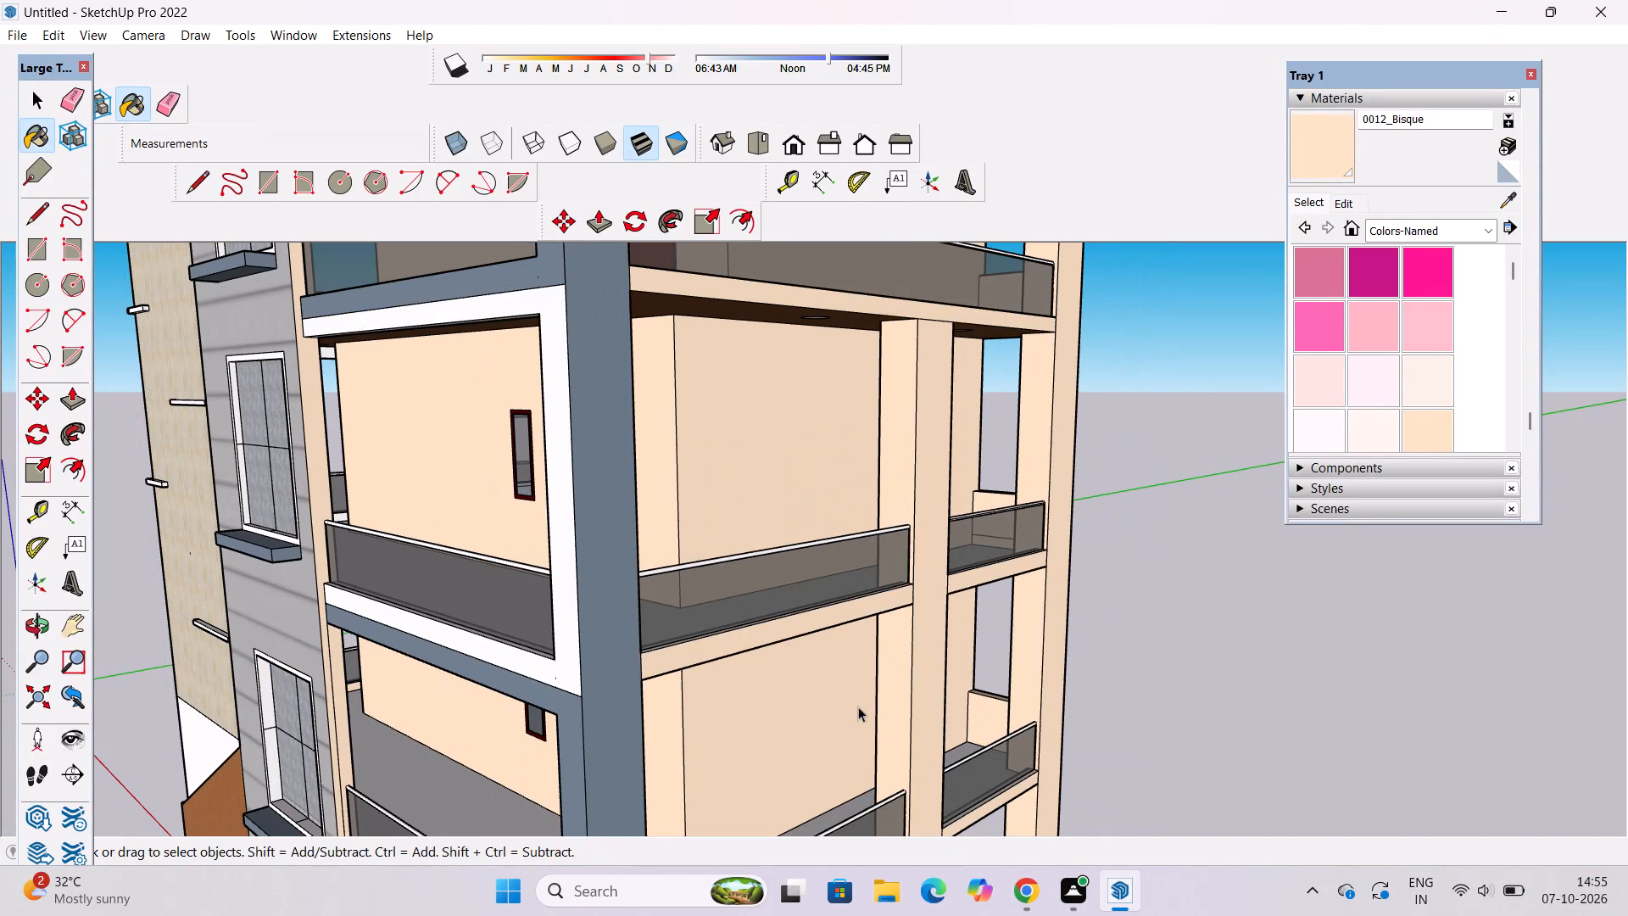
pyautogui.press('o')
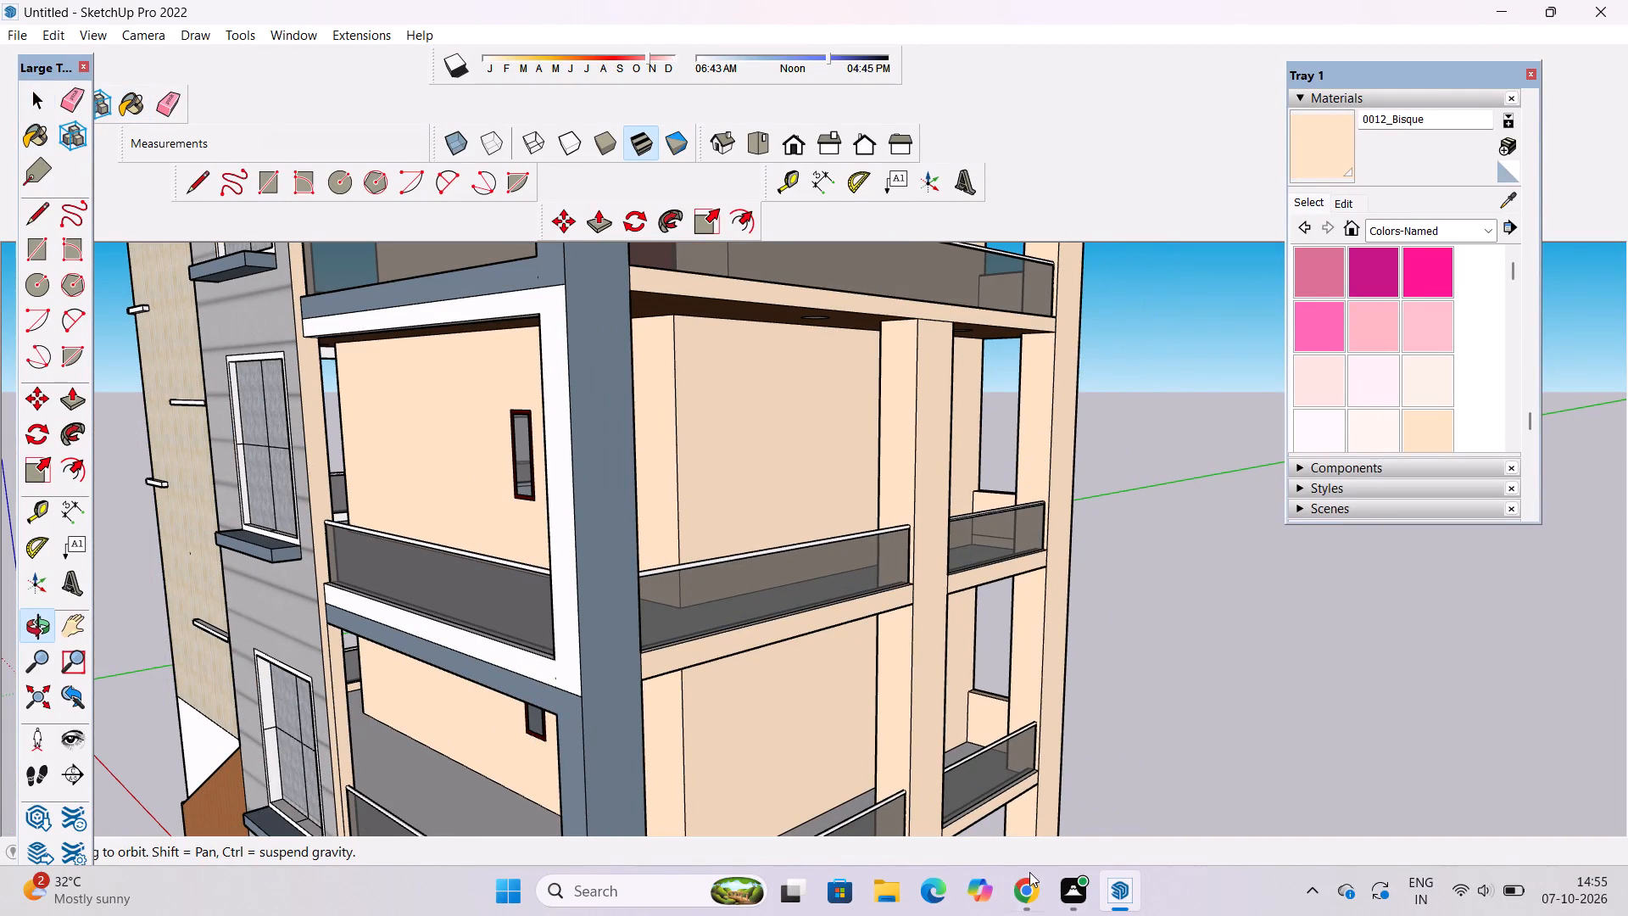
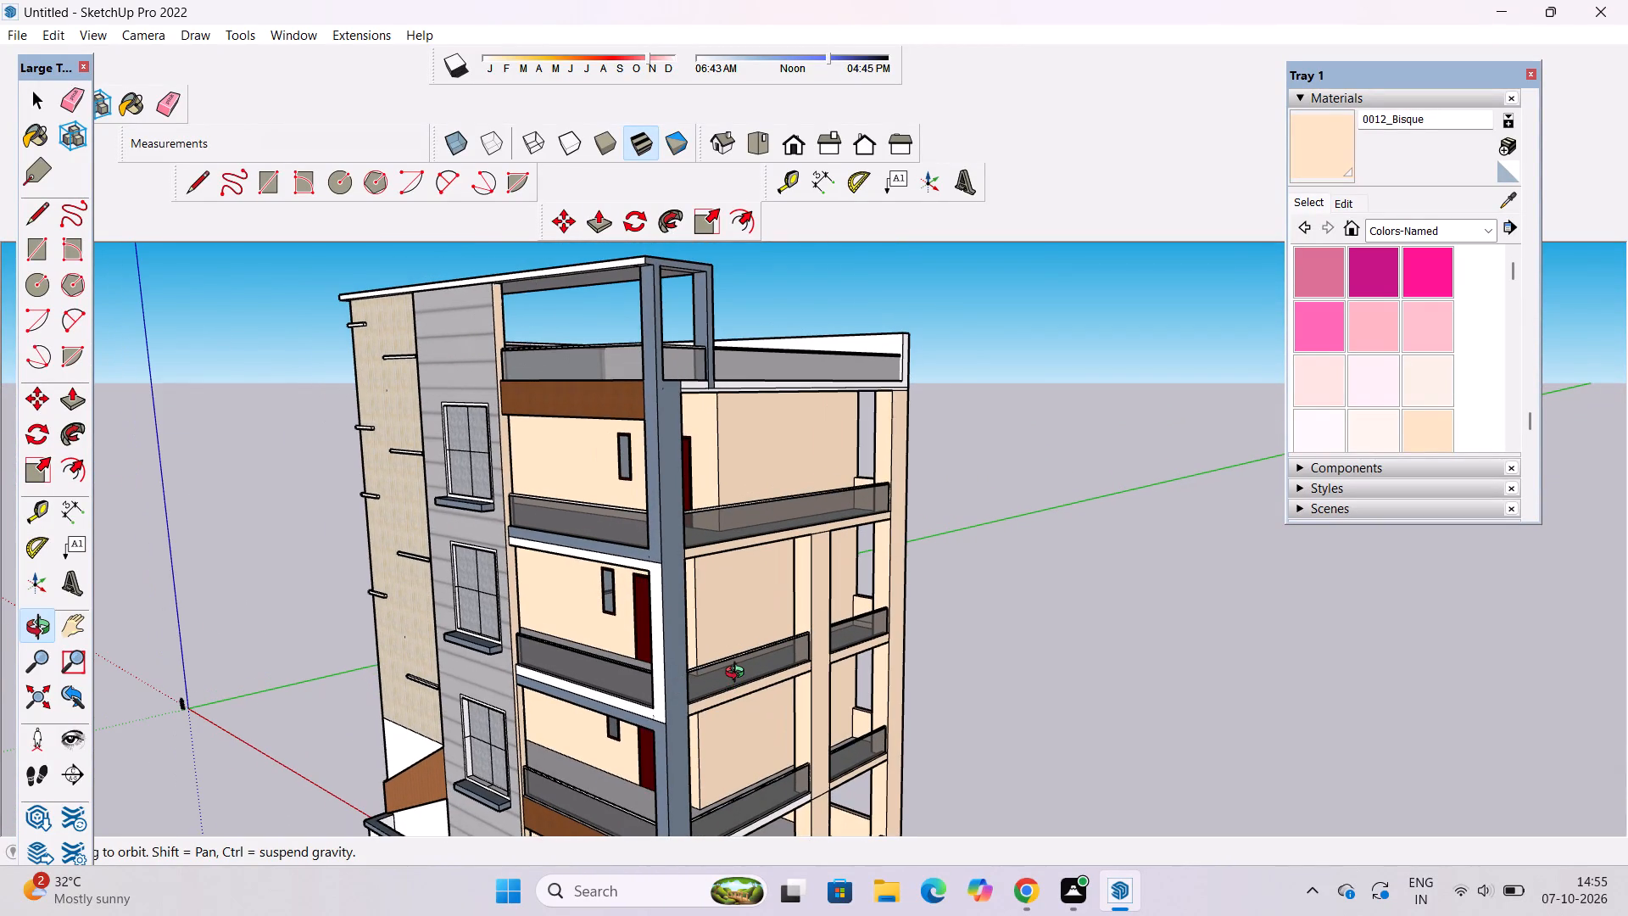
# Paint the white roof-terrace slab edge, including the piece beside the corner column, and the end parapet with 0012_Bisque.
pyautogui.scroll(-2, 749, 667)
pyautogui.moveTo(800, 653); pyautogui.dragTo(568, 658)
pyautogui.scroll(3, 610, 646)
pyautogui.moveTo(696, 703); pyautogui.dragTo(700, 461)
pyautogui.moveTo(782, 420); pyautogui.dragTo(775, 692)
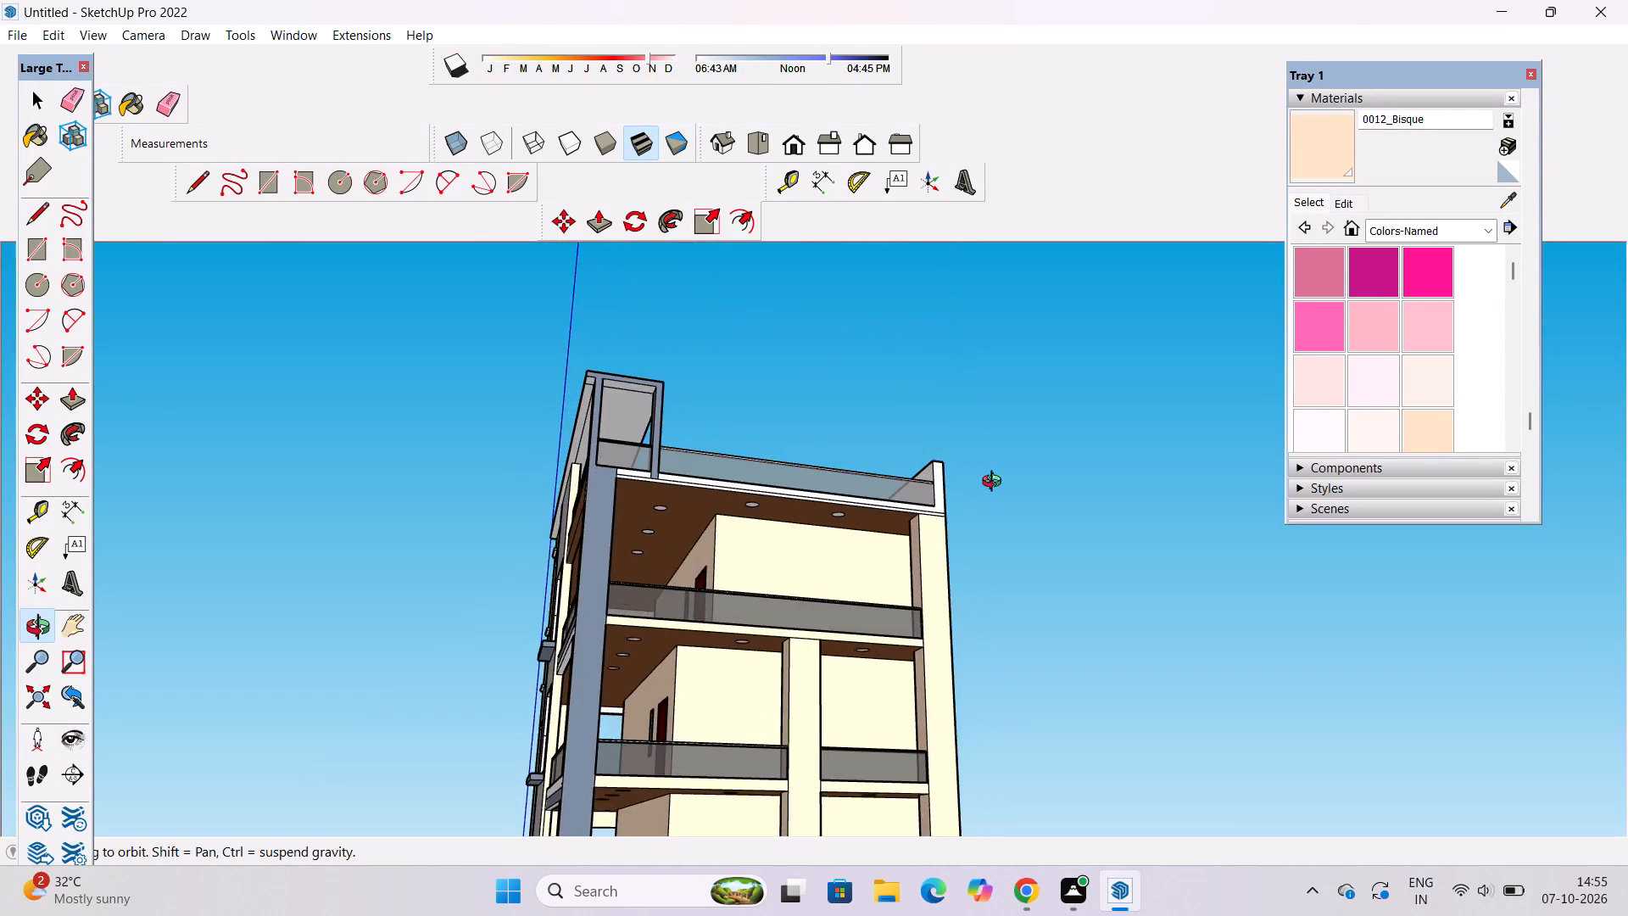
pyautogui.moveTo(995, 483); pyautogui.dragTo(1296, 606)
pyautogui.moveTo(920, 590); pyautogui.dragTo(867, 623)
pyautogui.scroll(9, 852, 579)
pyautogui.keyDown('shift'); pyautogui.moveTo(867, 570); pyautogui.dragTo(748, 612); pyautogui.keyUp('shift')
pyautogui.click(1319, 156)
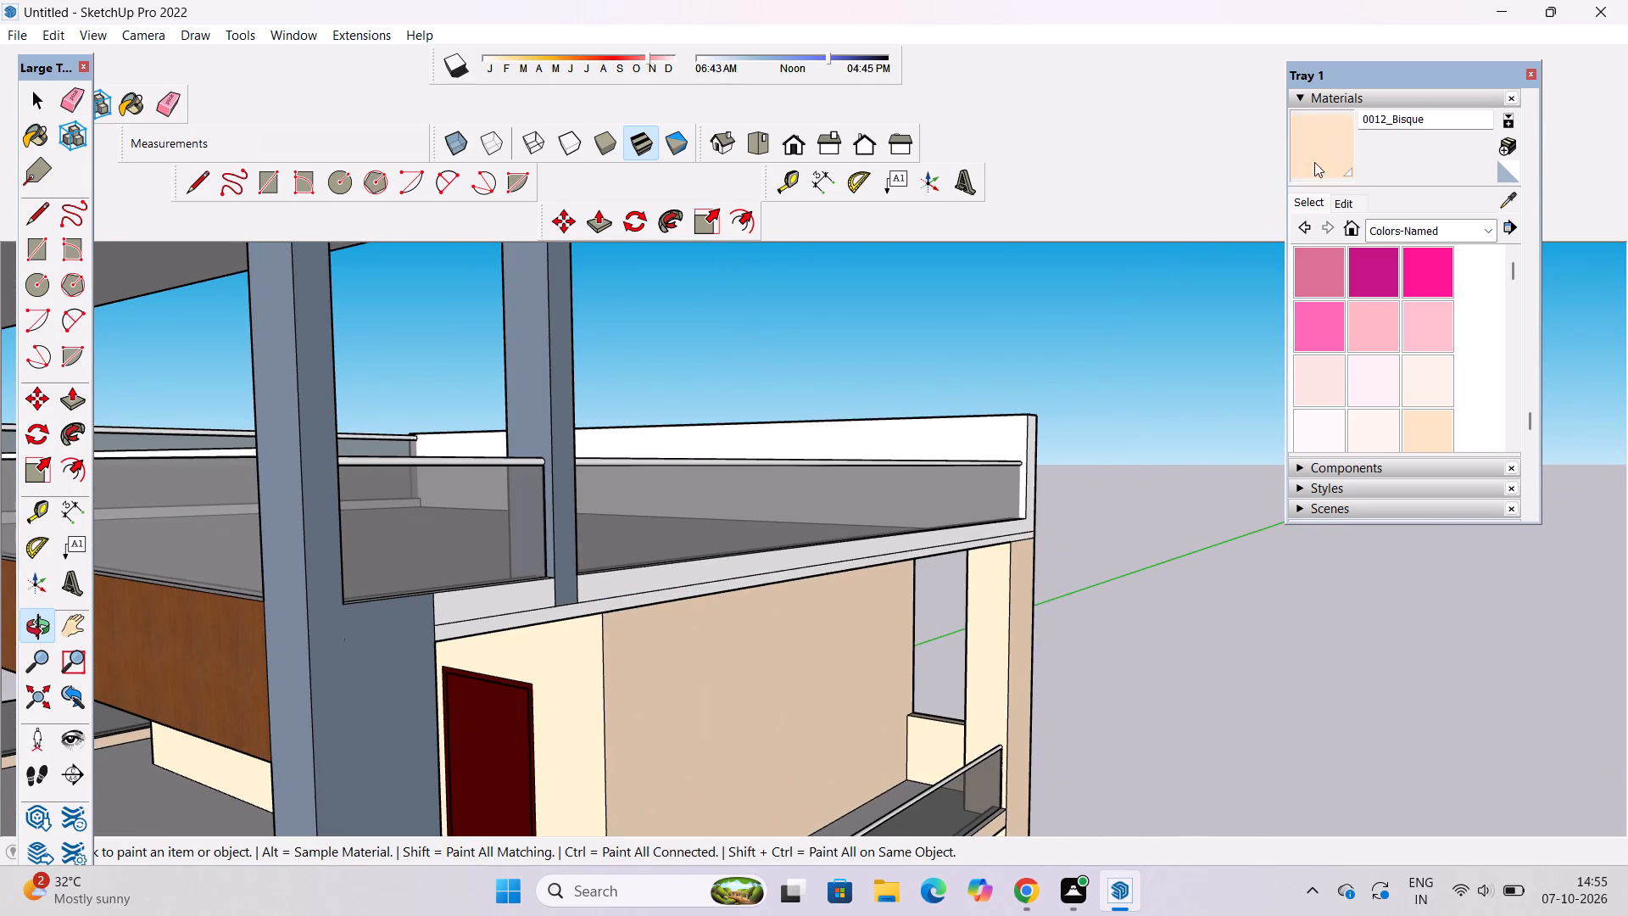
pyautogui.scroll(4, 944, 517)
pyautogui.click(957, 560)
pyautogui.click(957, 555)
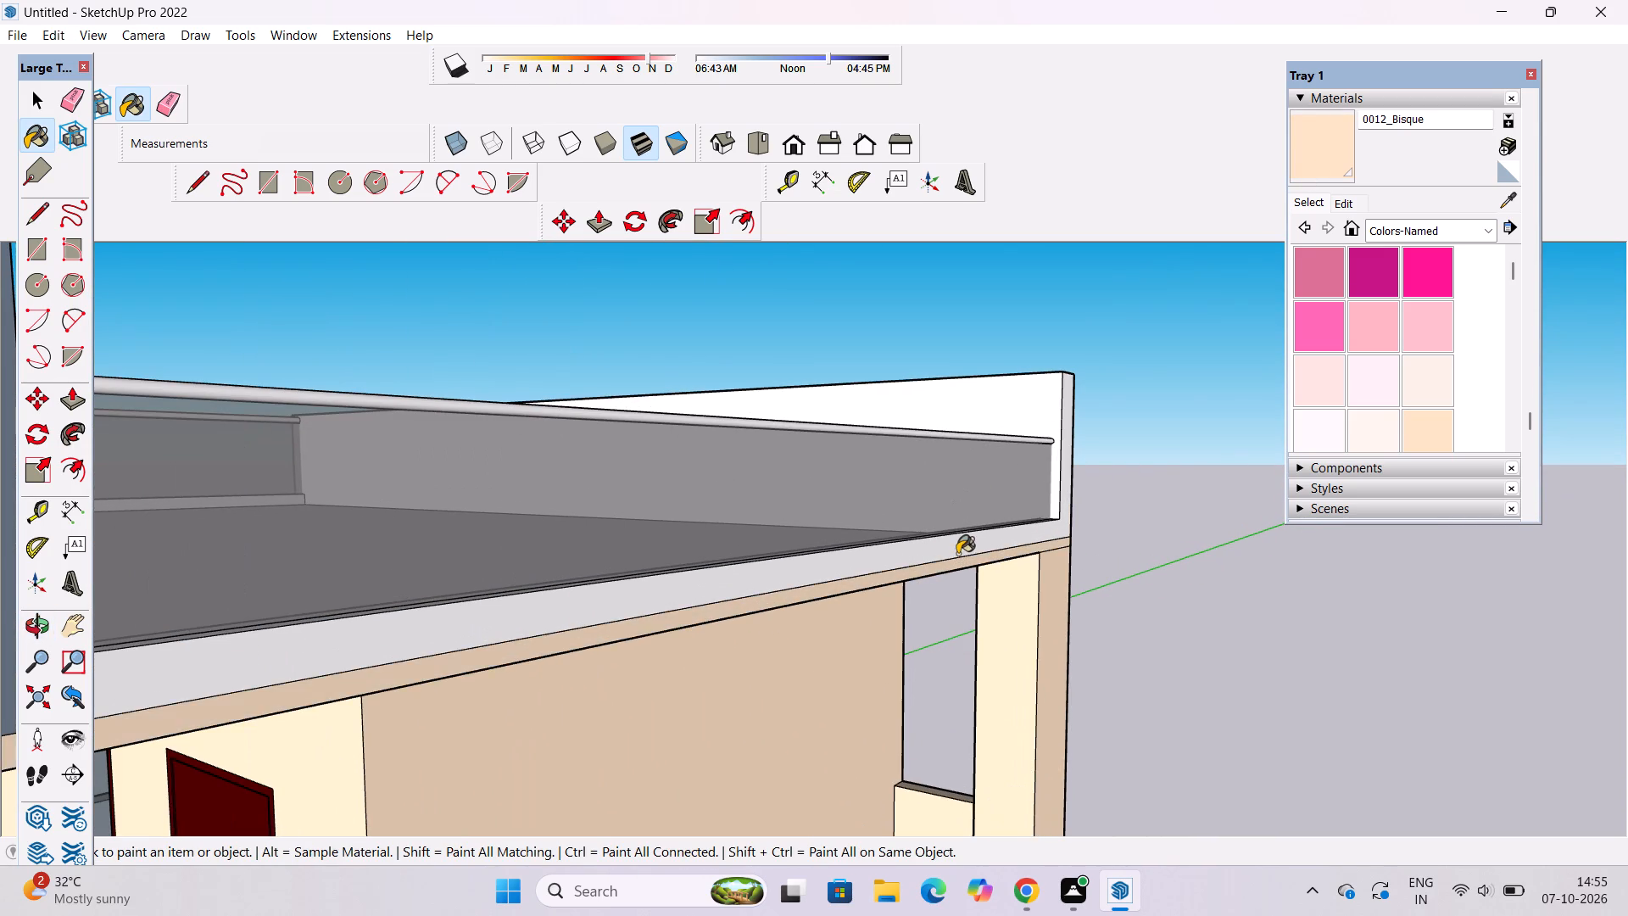
pyautogui.scroll(-4, 957, 554)
pyautogui.click(1015, 437)
pyautogui.scroll(-5, 947, 557)
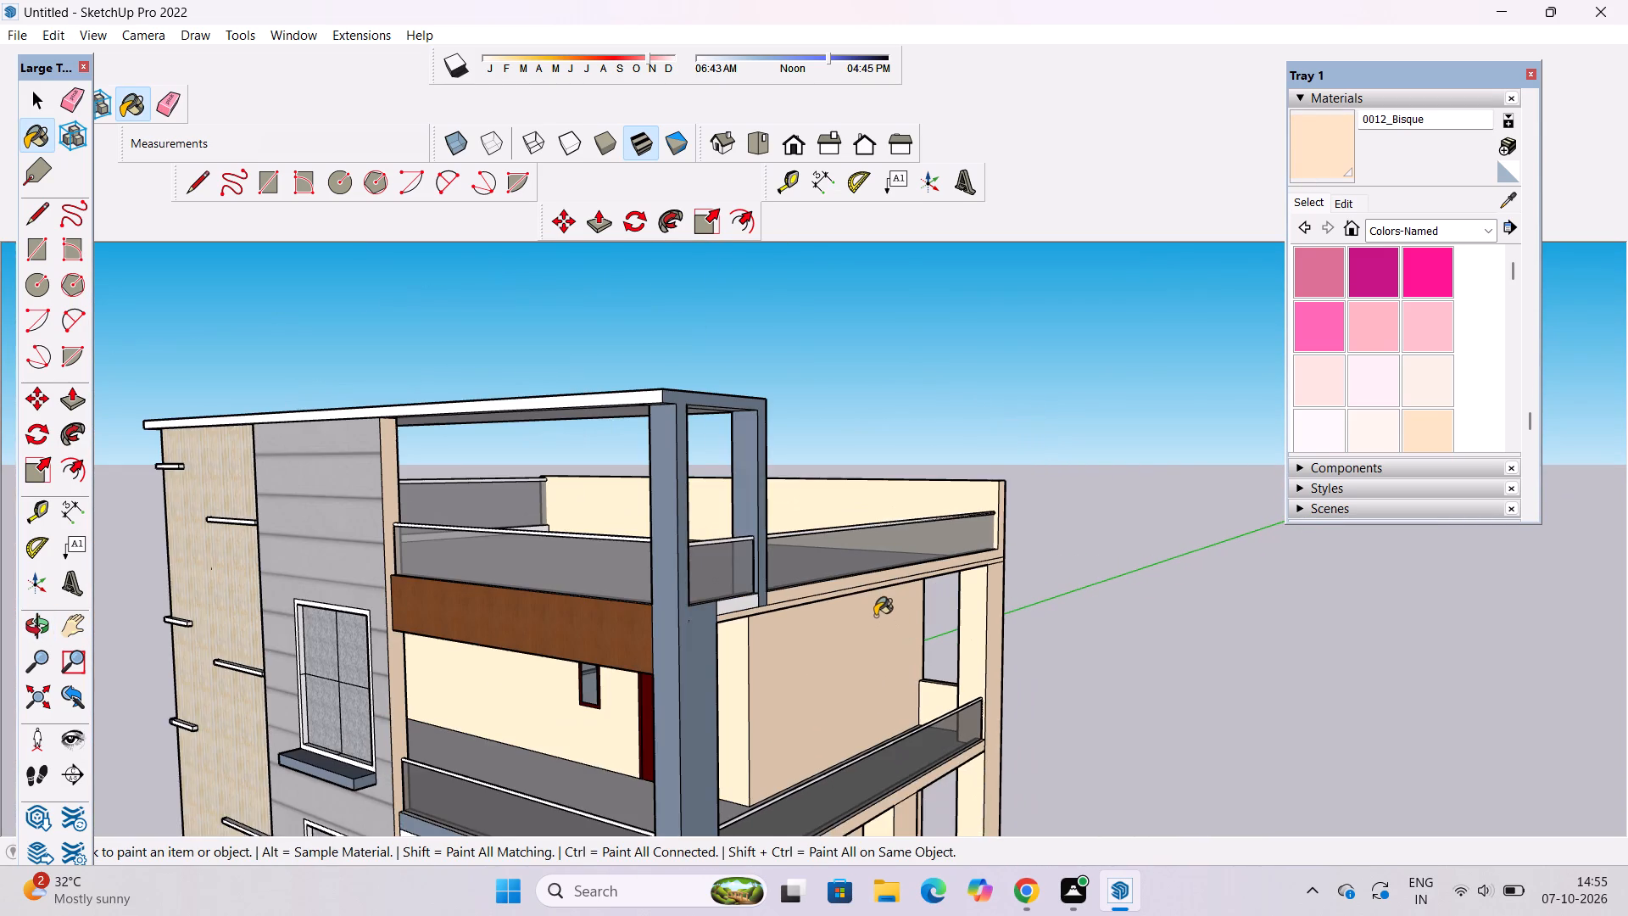
pyautogui.scroll(4, 875, 616)
pyautogui.scroll(4, 679, 592)
pyautogui.click(679, 592)
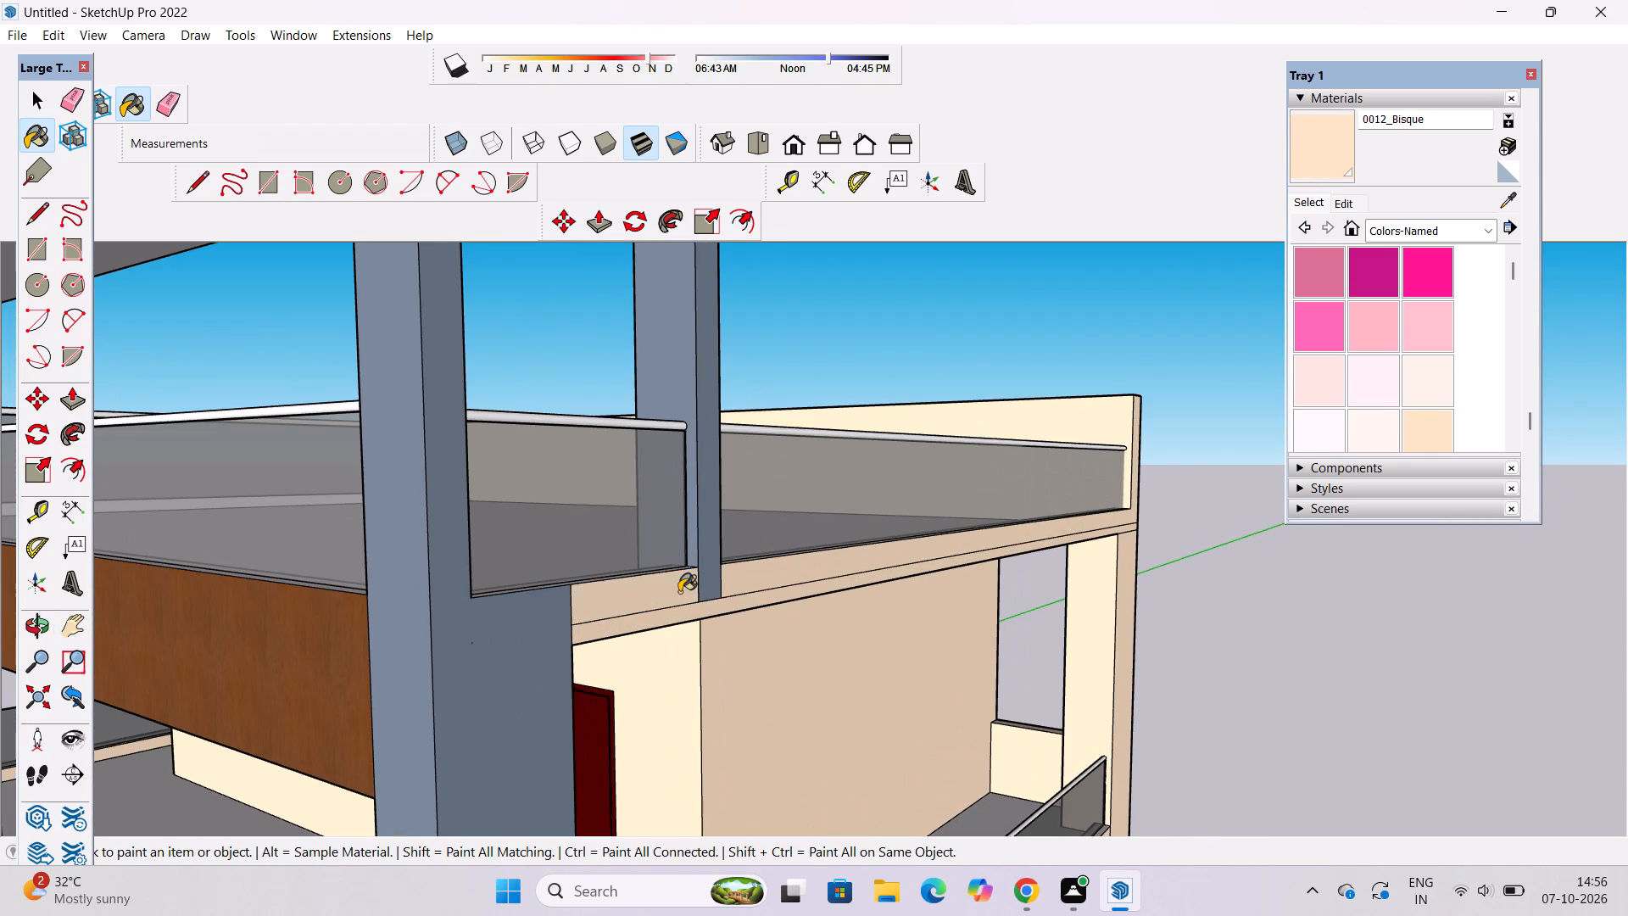
# Paint the inner face of the long kerb under the roof terrace's glass railing with 0012_Bisque.
pyautogui.press('o')
pyautogui.scroll(-6, 679, 583)
pyautogui.moveTo(590, 593); pyautogui.dragTo(973, 687)
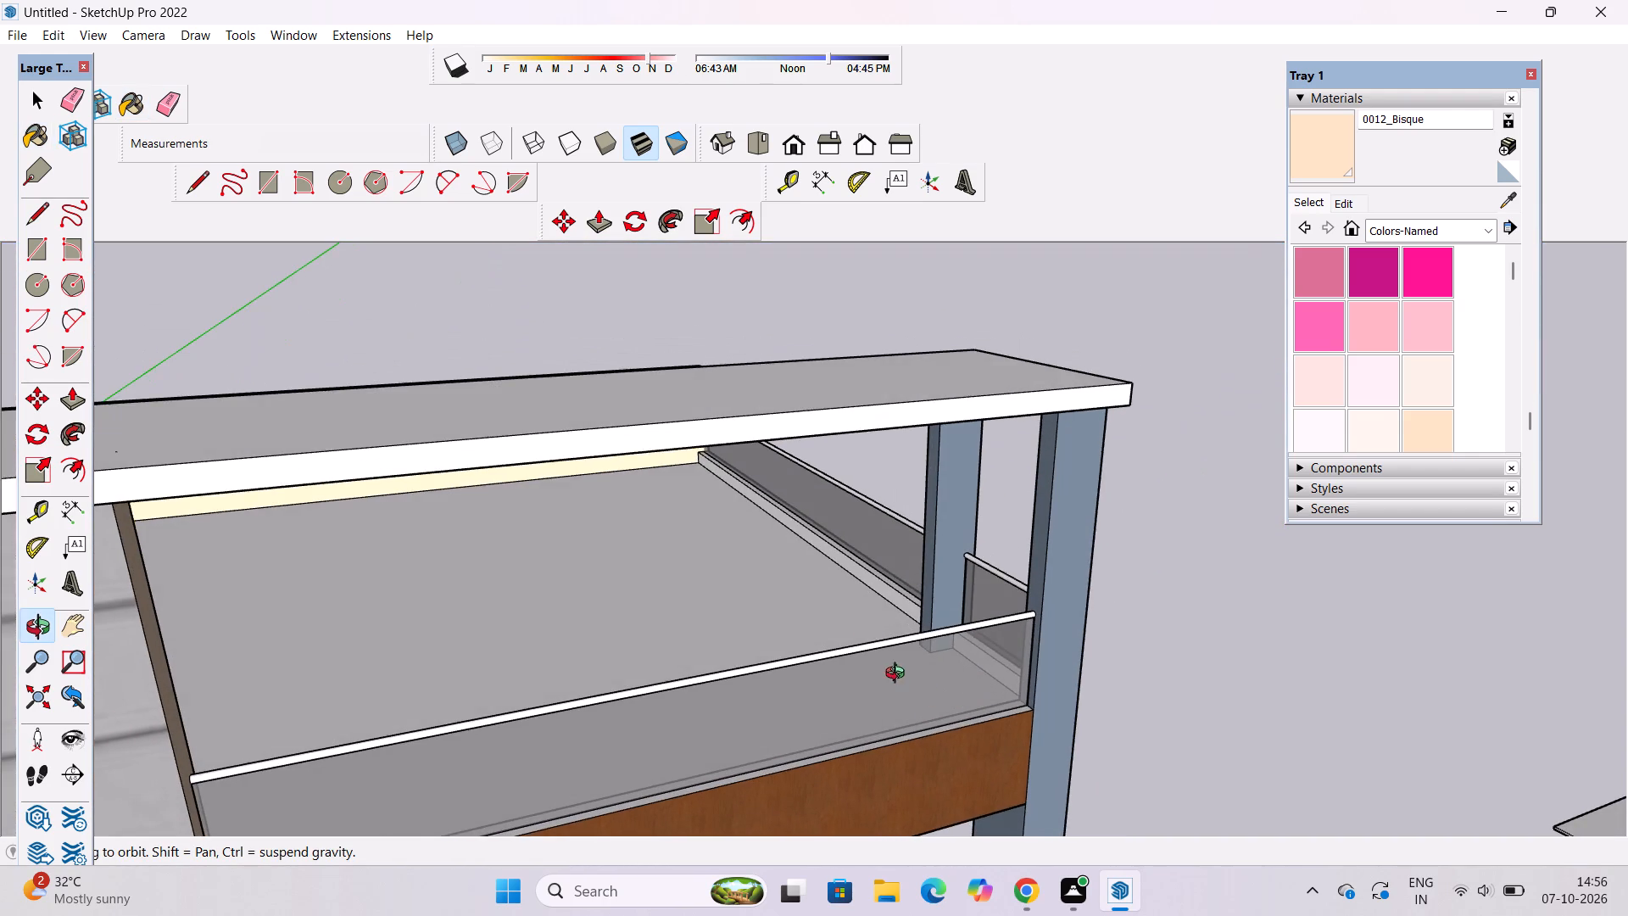
pyautogui.scroll(4, 871, 635)
pyautogui.keyDown('shift'); pyautogui.moveTo(869, 625); pyautogui.dragTo(839, 692); pyautogui.keyUp('shift')
pyautogui.moveTo(828, 697); pyautogui.dragTo(893, 637)
pyautogui.click(1334, 155)
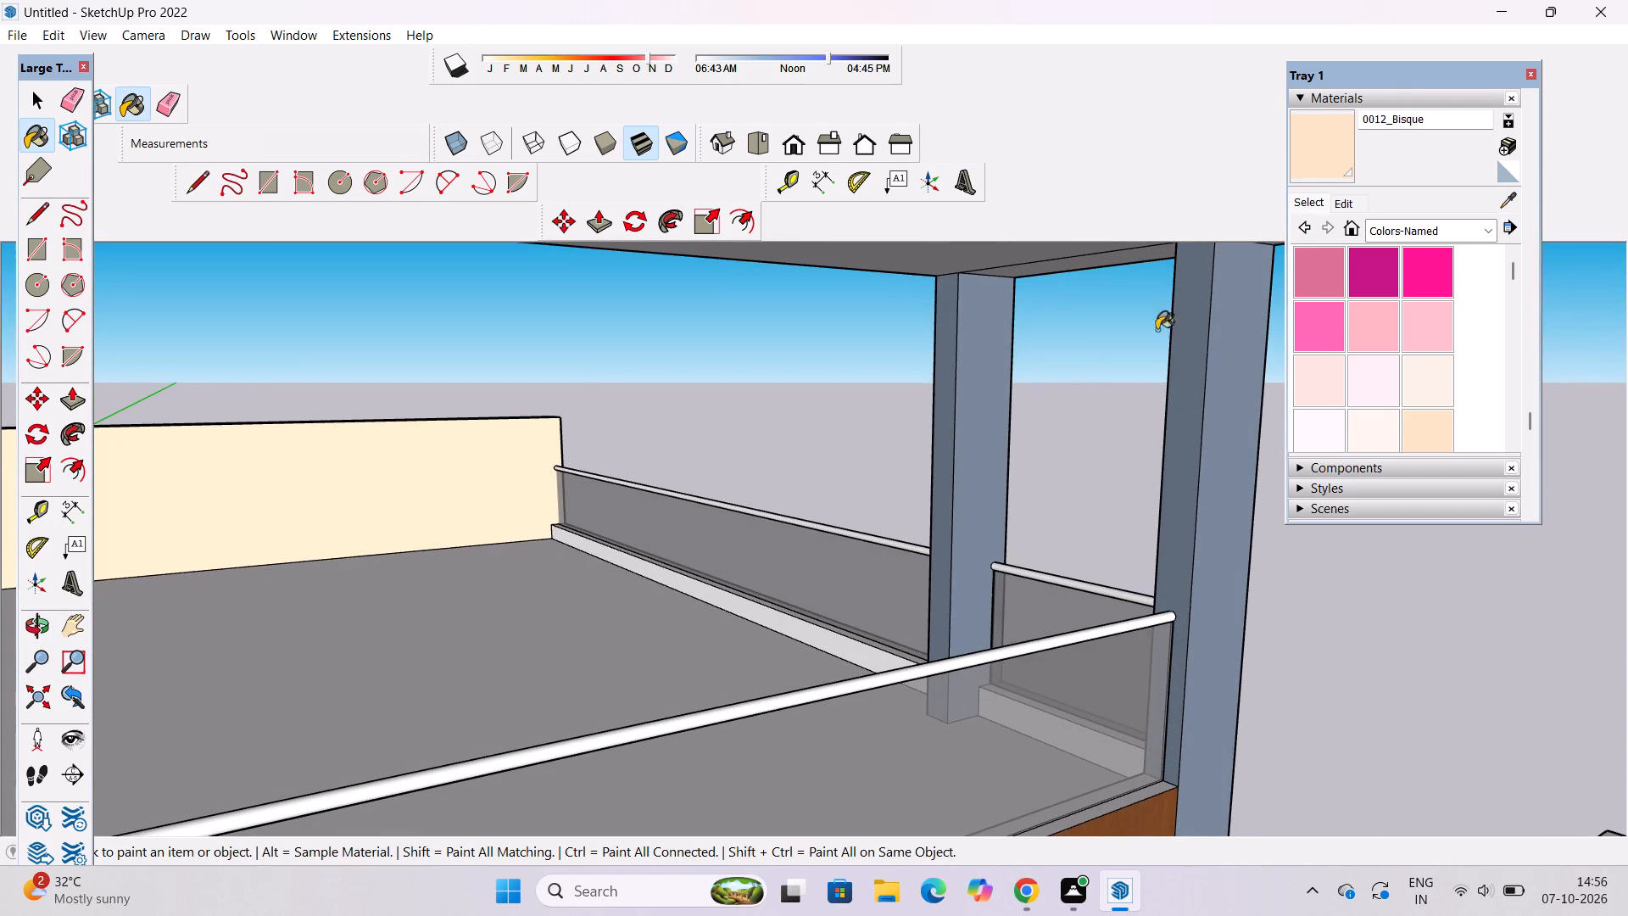
pyautogui.scroll(3, 869, 650)
pyautogui.click(867, 657)
pyautogui.scroll(-5, 757, 474)
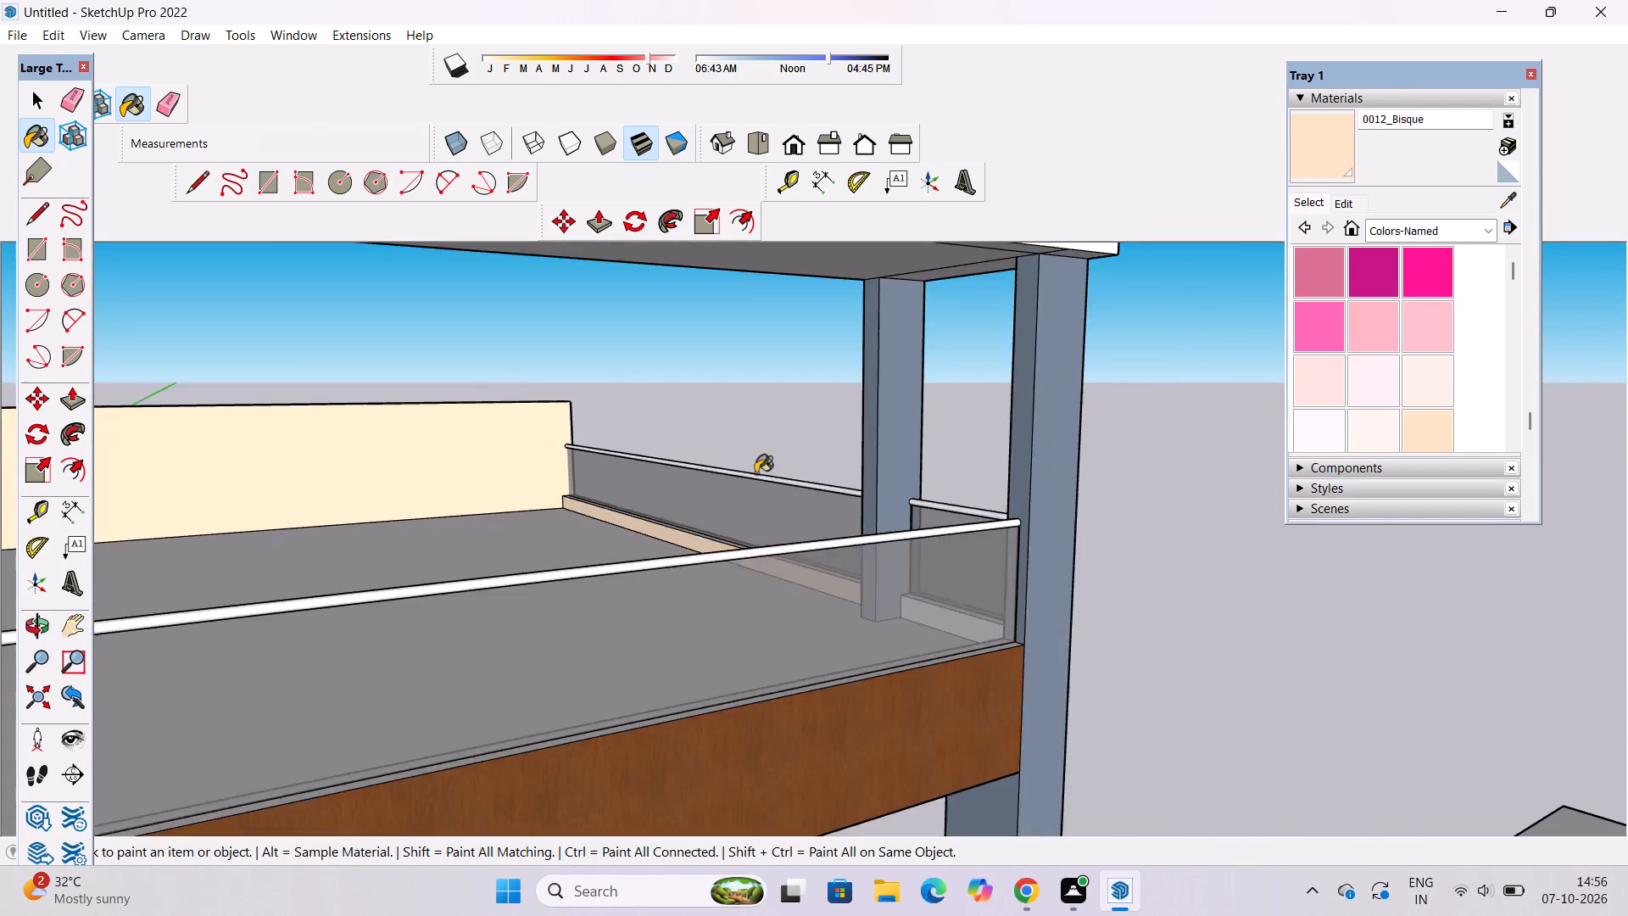
pyautogui.scroll(-6, 755, 473)
pyautogui.scroll(9, 740, 461)
pyautogui.scroll(-5, 737, 472)
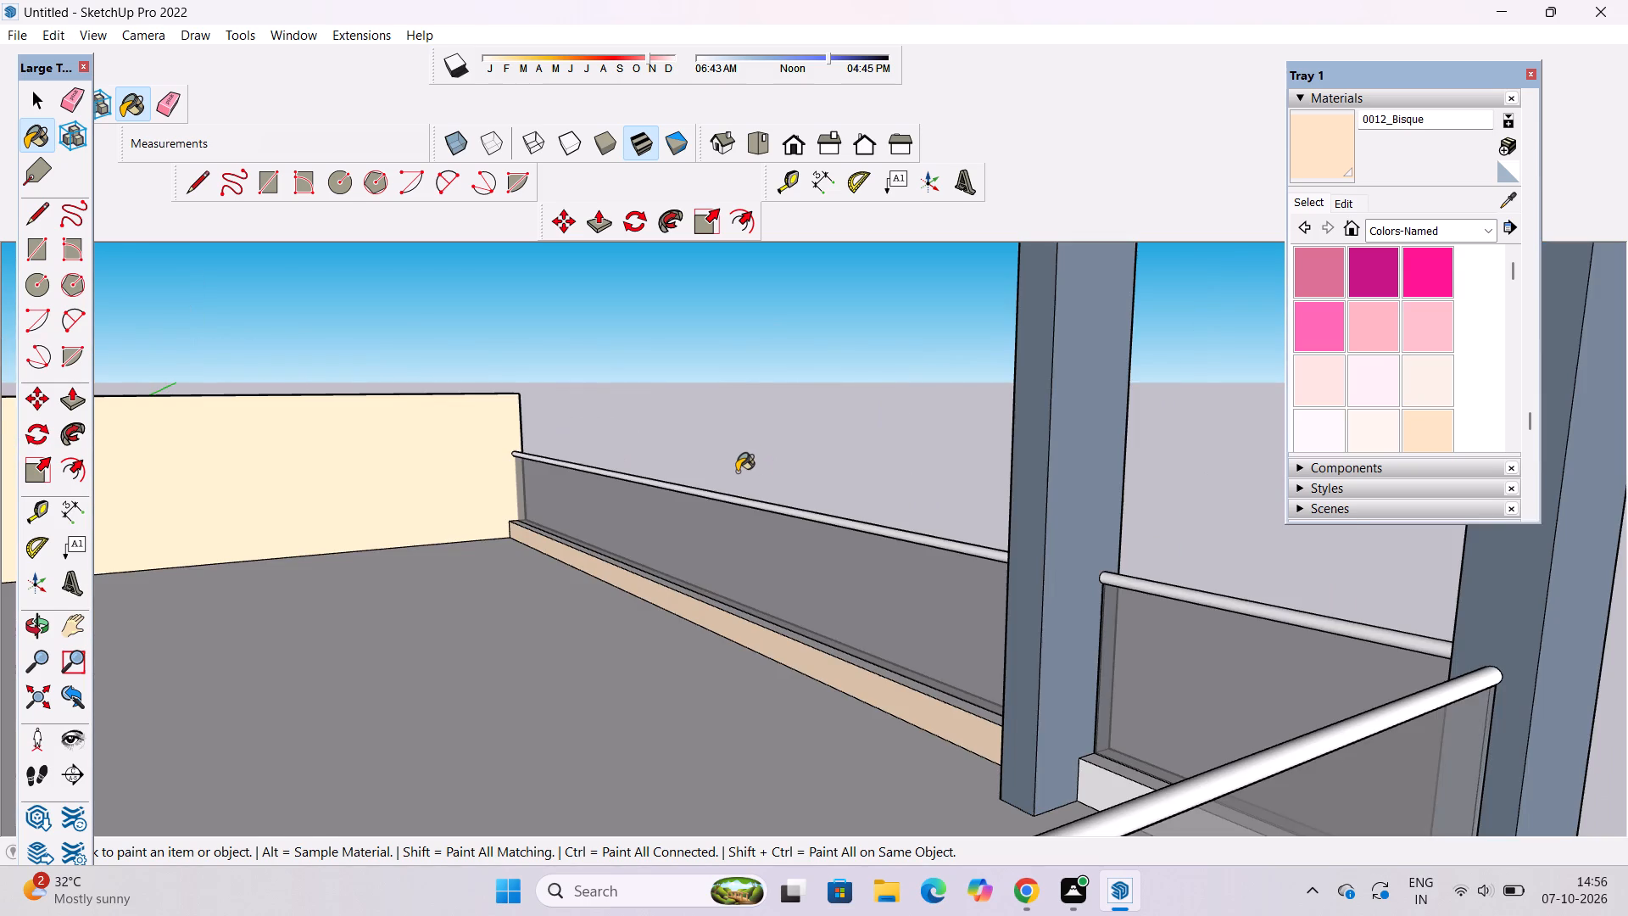
# Paint the short kerb between the terrace columns and the top strips of both kerbs with 0012_Bisque.
pyautogui.press('o')
pyautogui.scroll(-5, 737, 472)
pyautogui.moveTo(729, 530); pyautogui.dragTo(942, 602)
pyautogui.scroll(4, 867, 578)
pyautogui.keyDown('shift'); pyautogui.moveTo(861, 568); pyautogui.dragTo(853, 602); pyautogui.keyUp('shift')
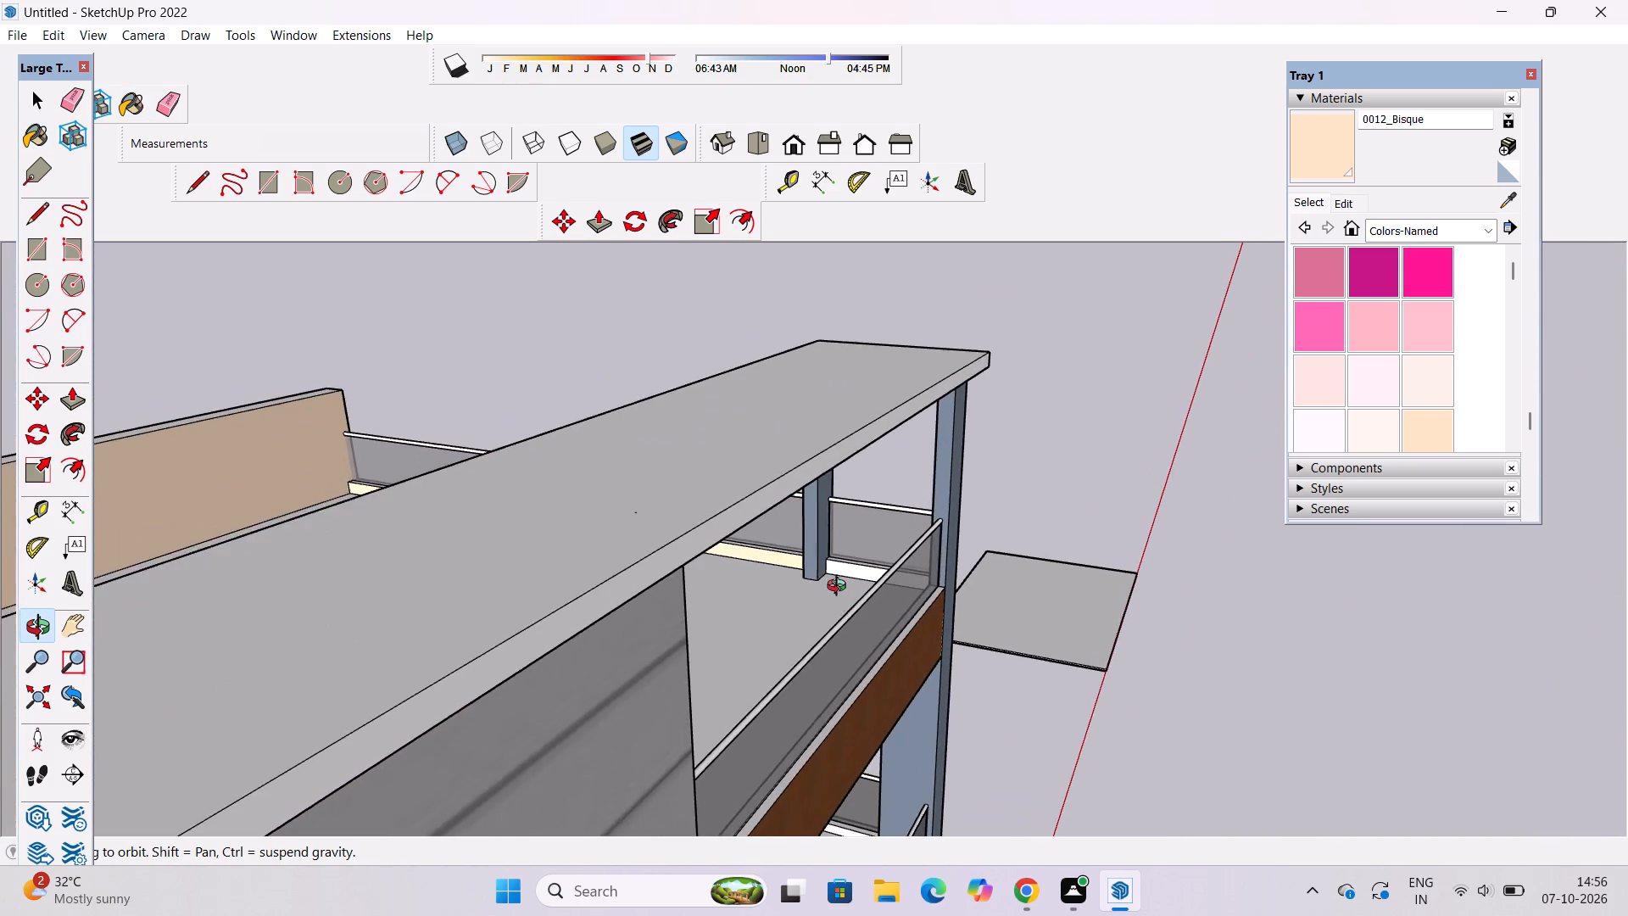
pyautogui.scroll(7, 839, 586)
pyautogui.keyDown('shift'); pyautogui.moveTo(839, 583); pyautogui.dragTo(829, 606); pyautogui.keyUp('shift')
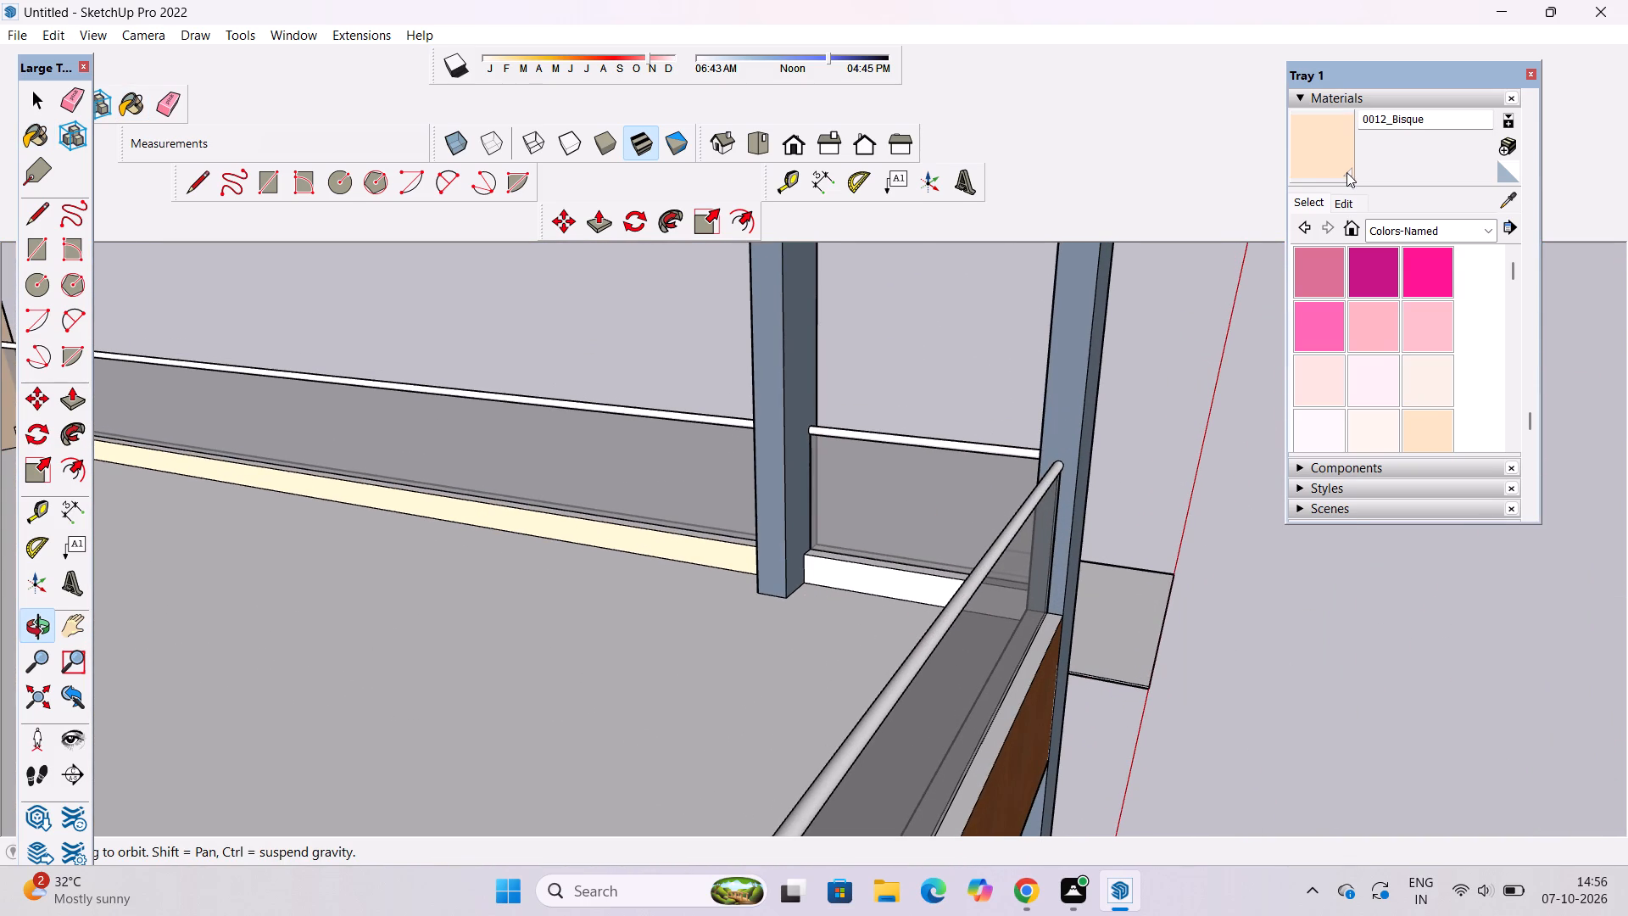
pyautogui.click(1323, 154)
pyautogui.scroll(10, 865, 572)
pyautogui.click(862, 573)
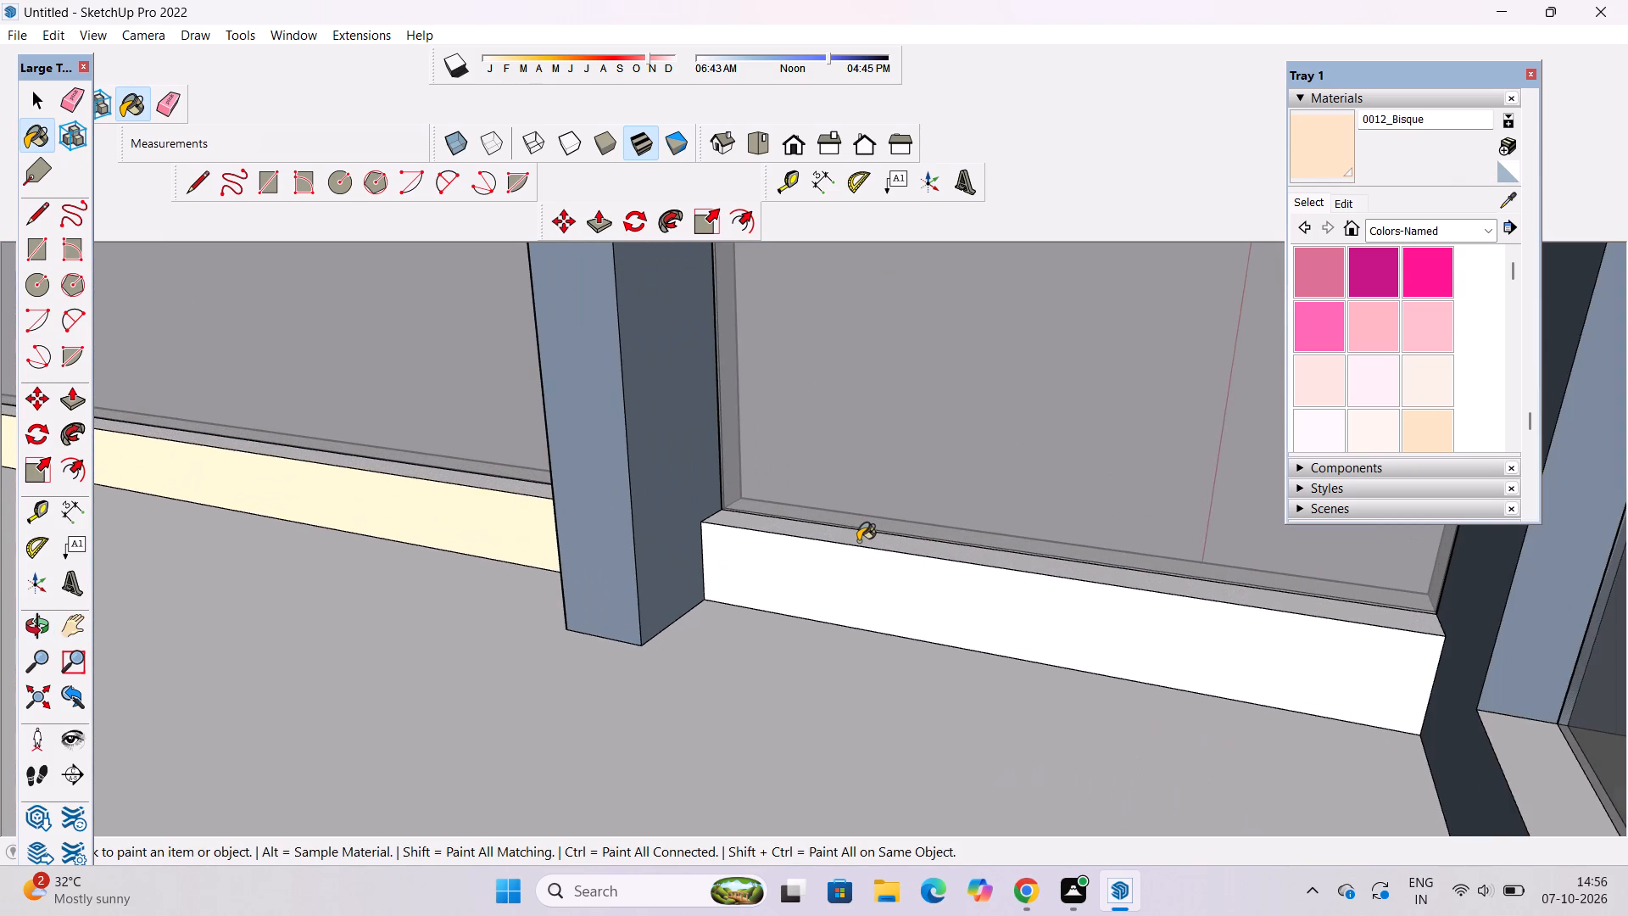
pyautogui.click(858, 541)
pyautogui.scroll(-6, 854, 543)
pyautogui.scroll(11, 648, 507)
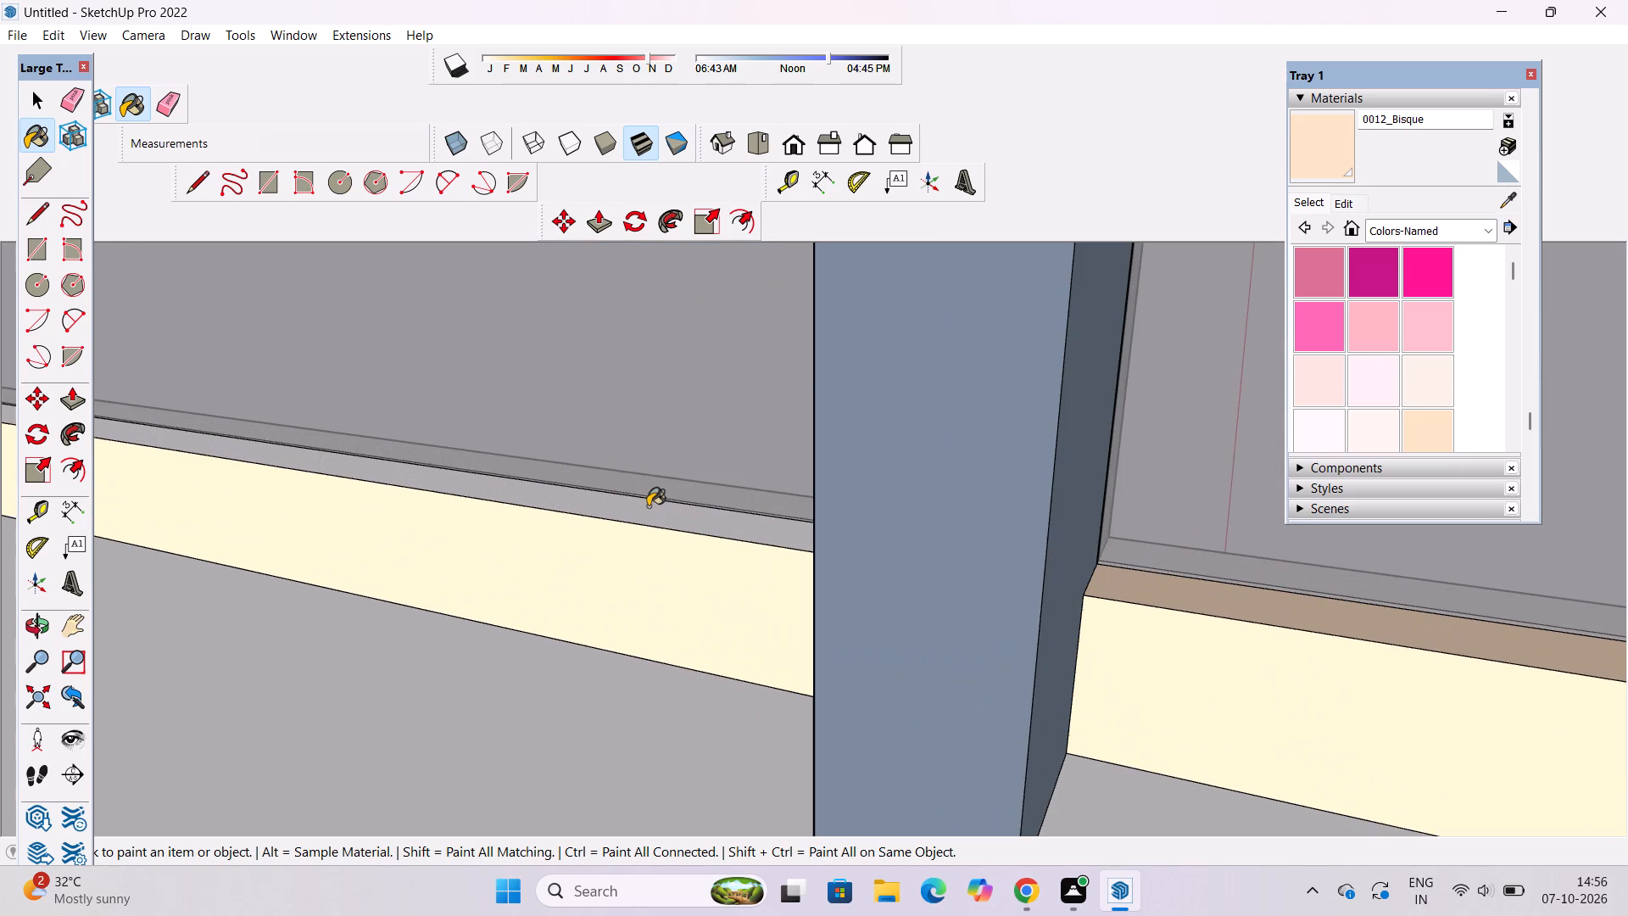
pyautogui.click(648, 506)
pyautogui.scroll(-9, 648, 506)
# Examine the building's front and side facades for surfaces still left unpainted.
pyautogui.press('o')
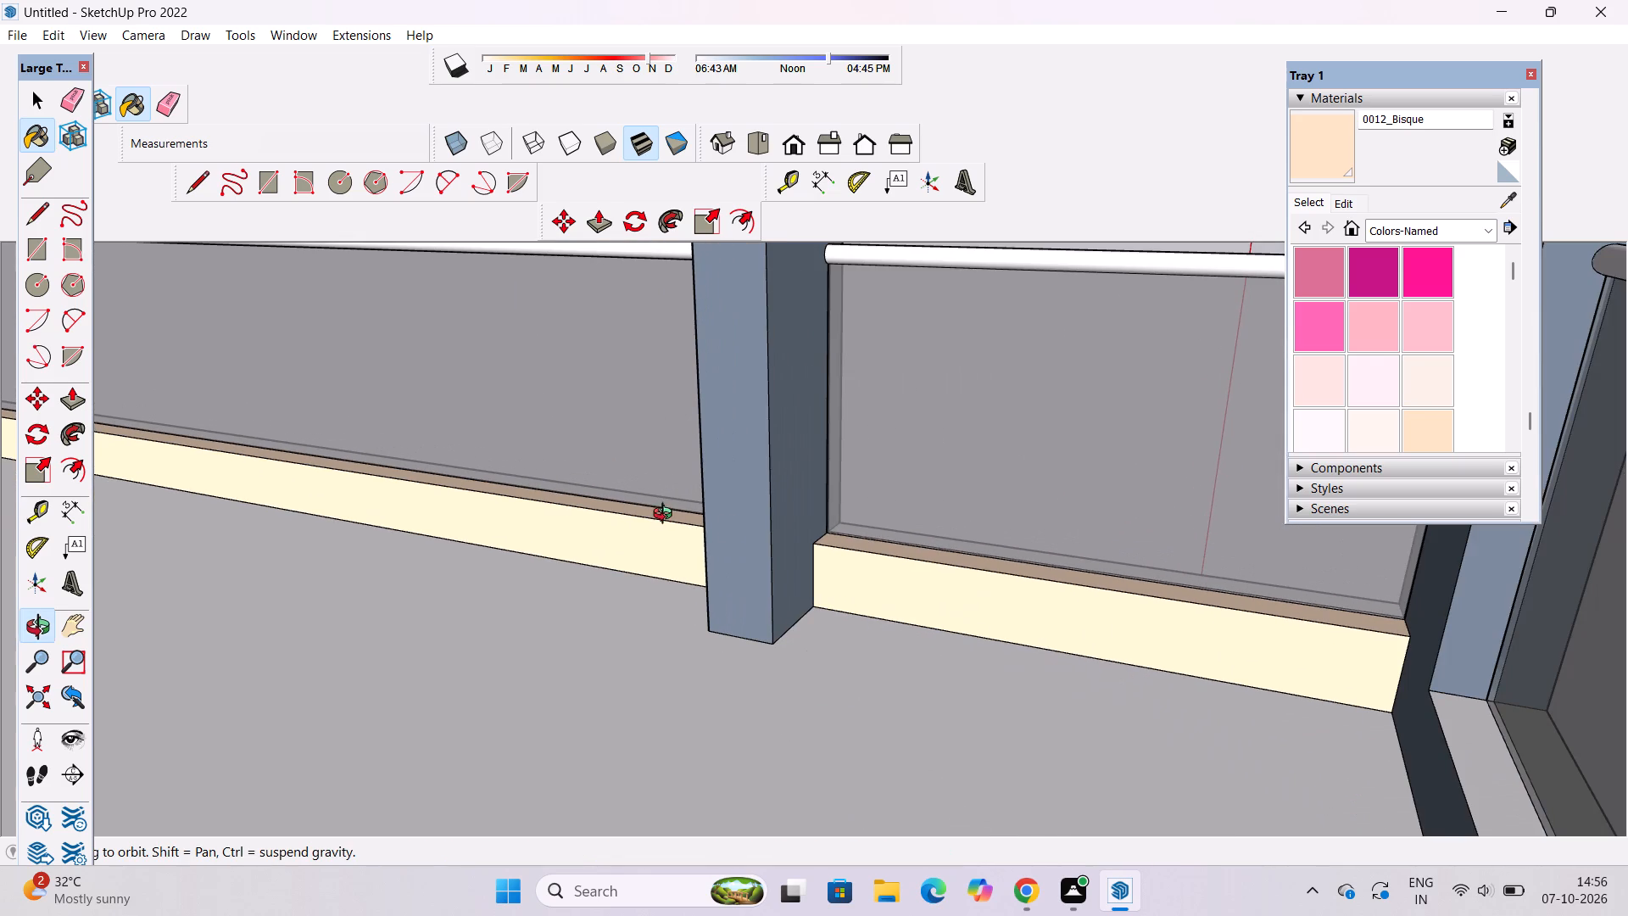
pyautogui.scroll(-9, 1208, 360)
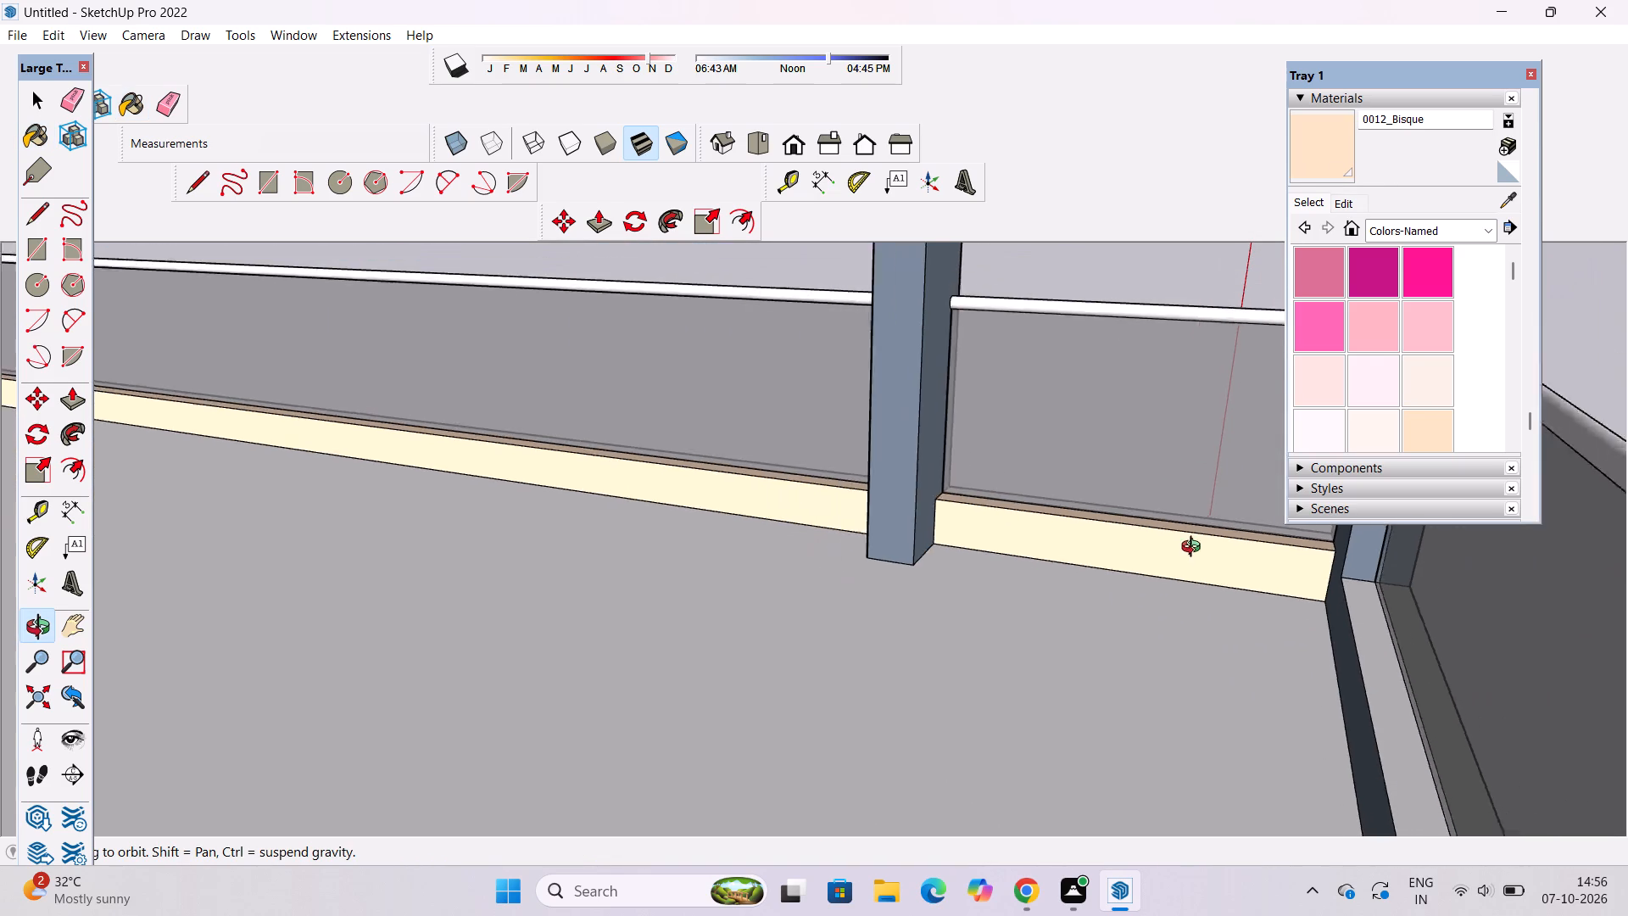
pyautogui.scroll(-5, 1195, 549)
pyautogui.moveTo(1472, 721); pyautogui.dragTo(1072, 582)
pyautogui.click(794, 137)
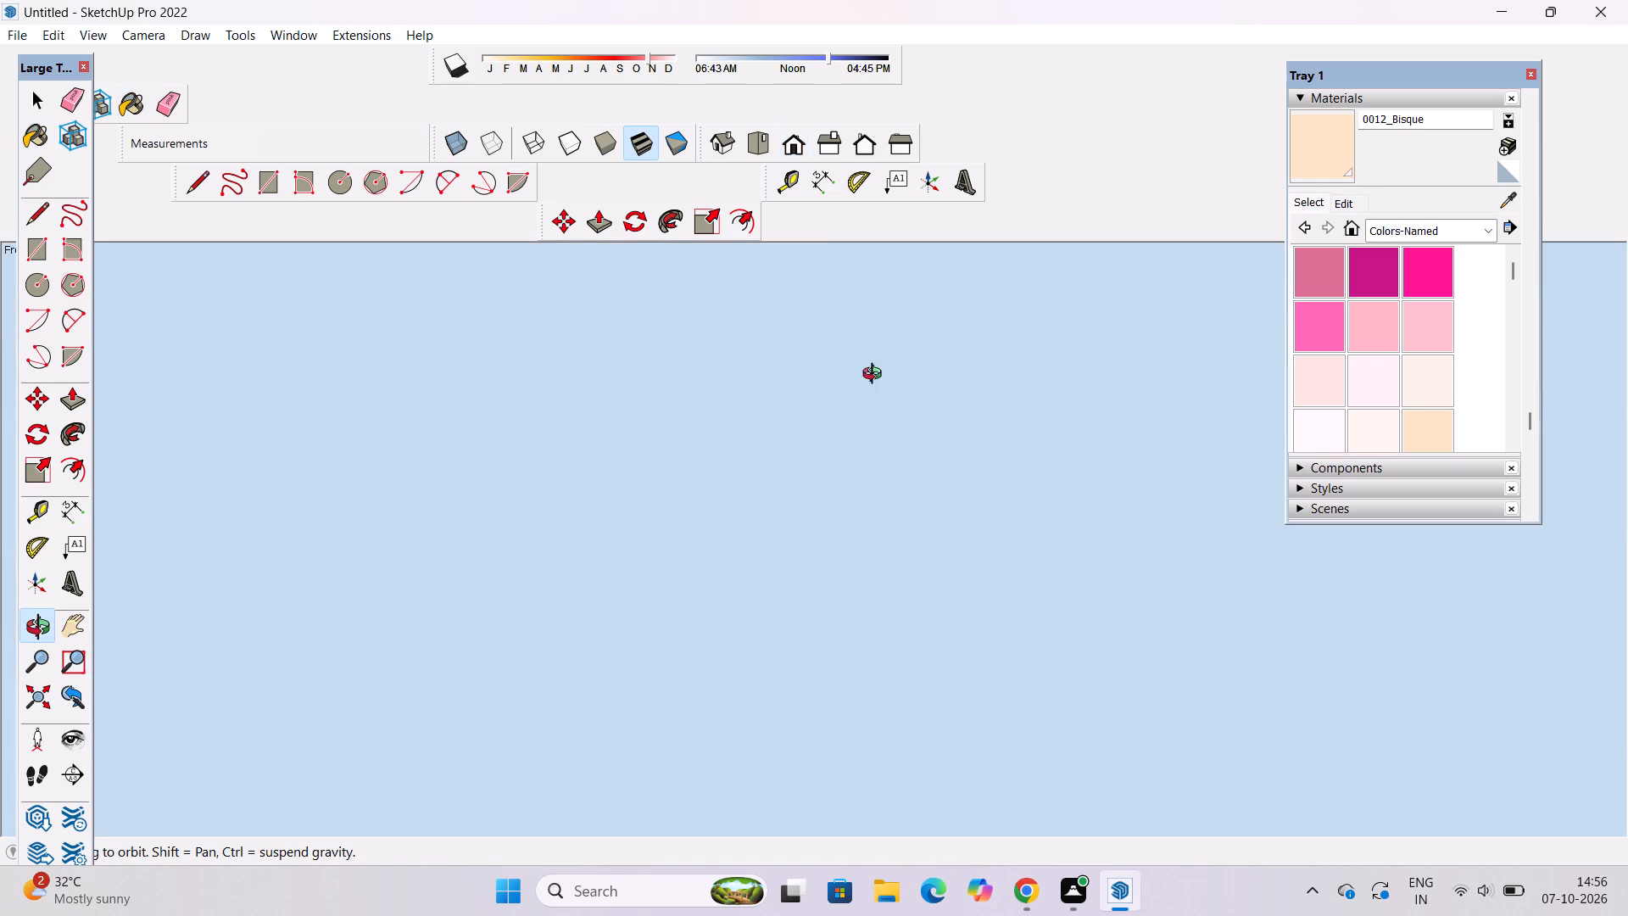
pyautogui.scroll(-20, 921, 515)
pyautogui.scroll(-18, 921, 515)
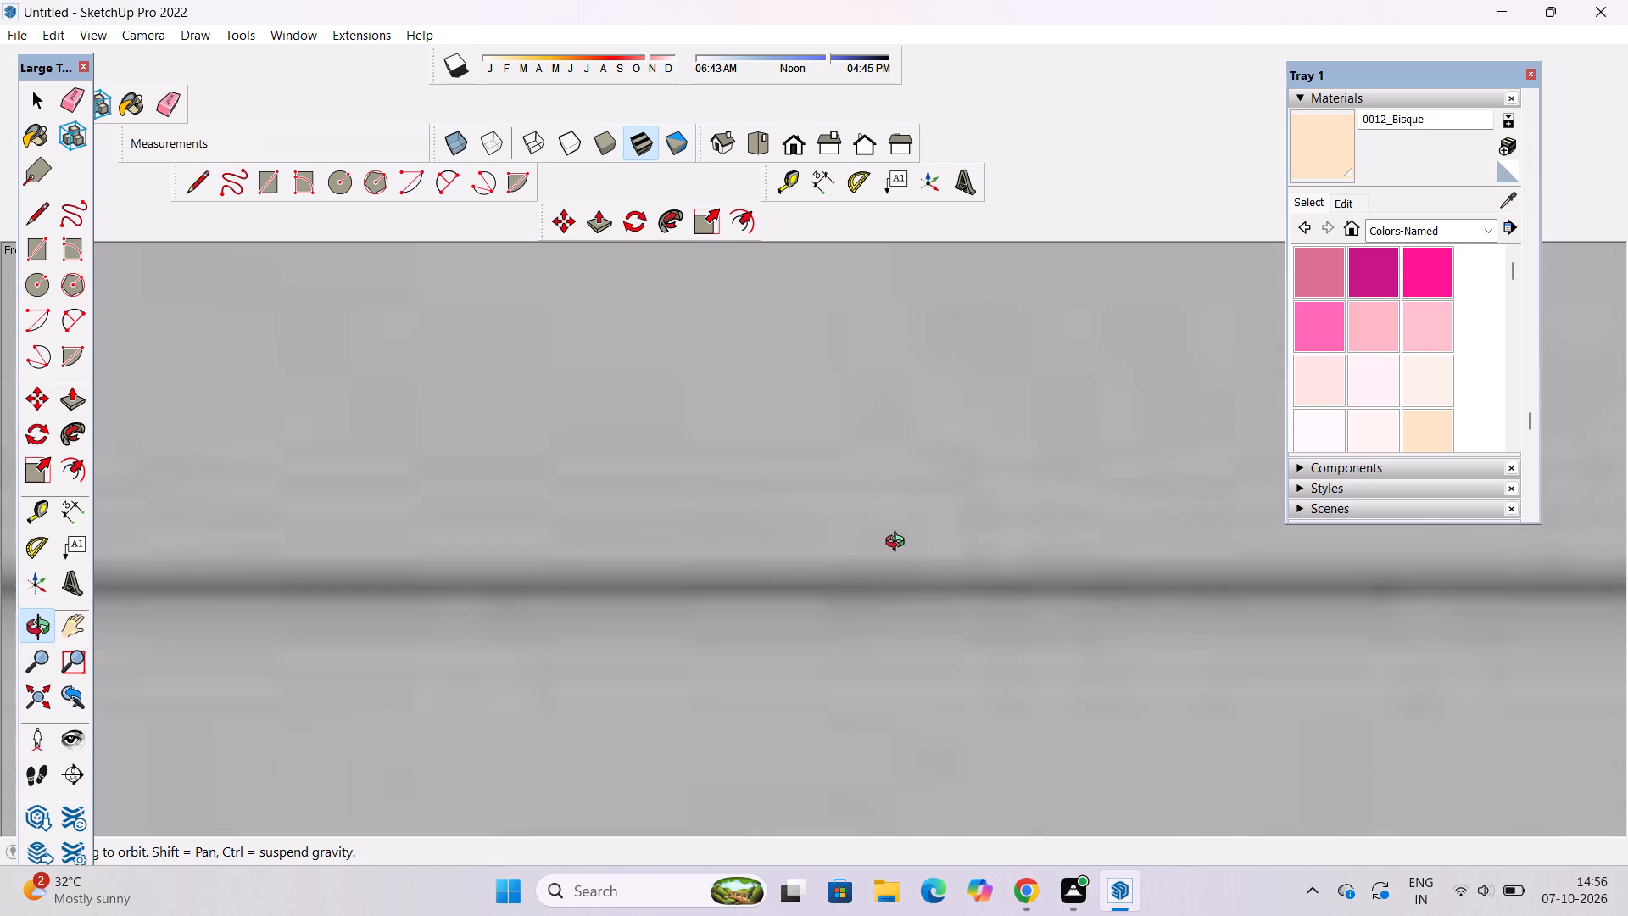
pyautogui.scroll(-20, 899, 544)
pyautogui.scroll(-18, 899, 544)
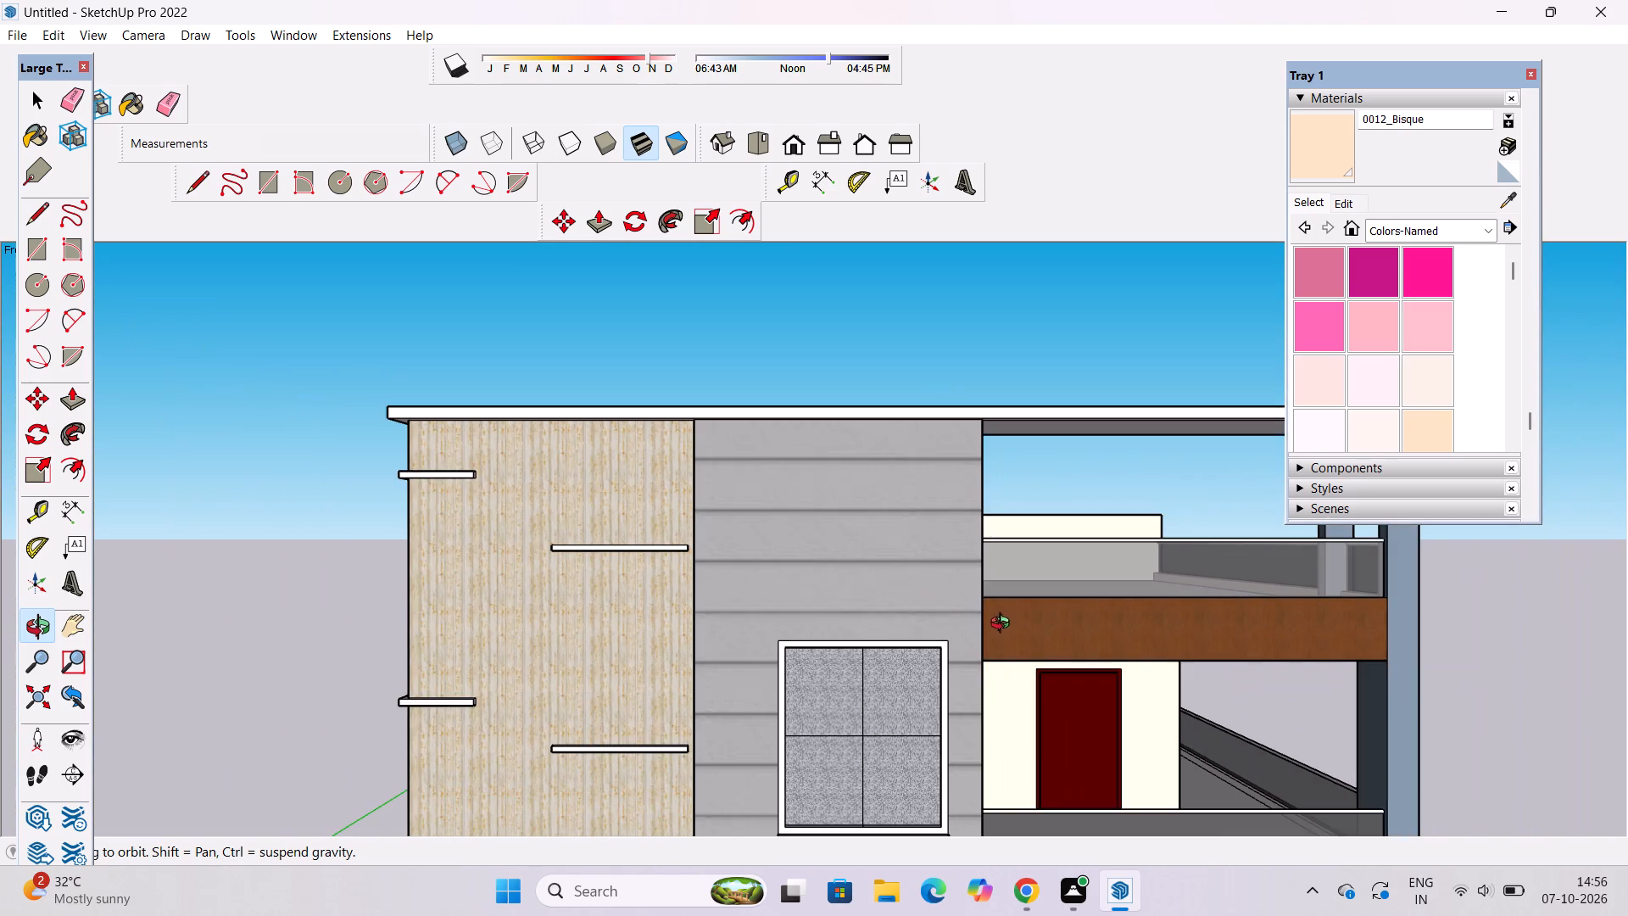
pyautogui.keyDown('shift'); pyautogui.moveTo(1007, 625); pyautogui.dragTo(911, 603); pyautogui.keyUp('shift')
pyautogui.moveTo(883, 601); pyautogui.dragTo(1022, 631)
pyautogui.scroll(4, 751, 579)
pyautogui.keyDown('shift'); pyautogui.moveTo(737, 584); pyautogui.dragTo(1222, 494); pyautogui.keyUp('shift')
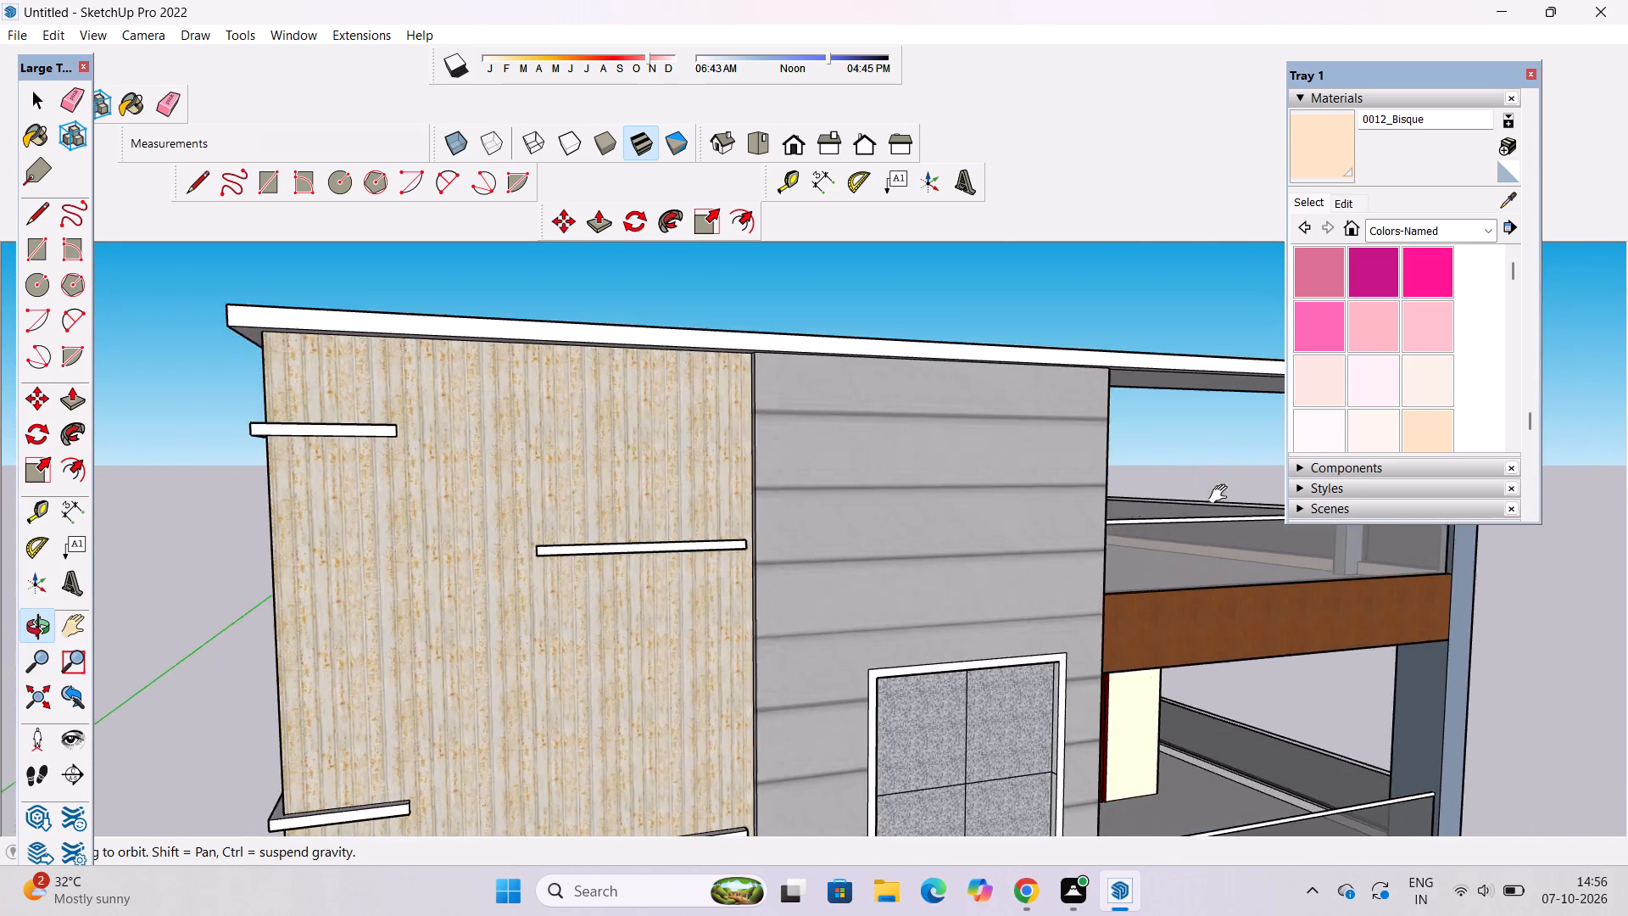
pyautogui.keyDown('shift'); pyautogui.moveTo(1222, 494); pyautogui.dragTo(1224, 494); pyautogui.keyUp('shift')
pyautogui.scroll(-11, 1188, 466)
pyautogui.keyDown('shift'); pyautogui.moveTo(1207, 602); pyautogui.dragTo(1005, 580); pyautogui.keyUp('shift')
pyautogui.moveTo(929, 640); pyautogui.dragTo(1042, 619)
pyautogui.click(1043, 619)
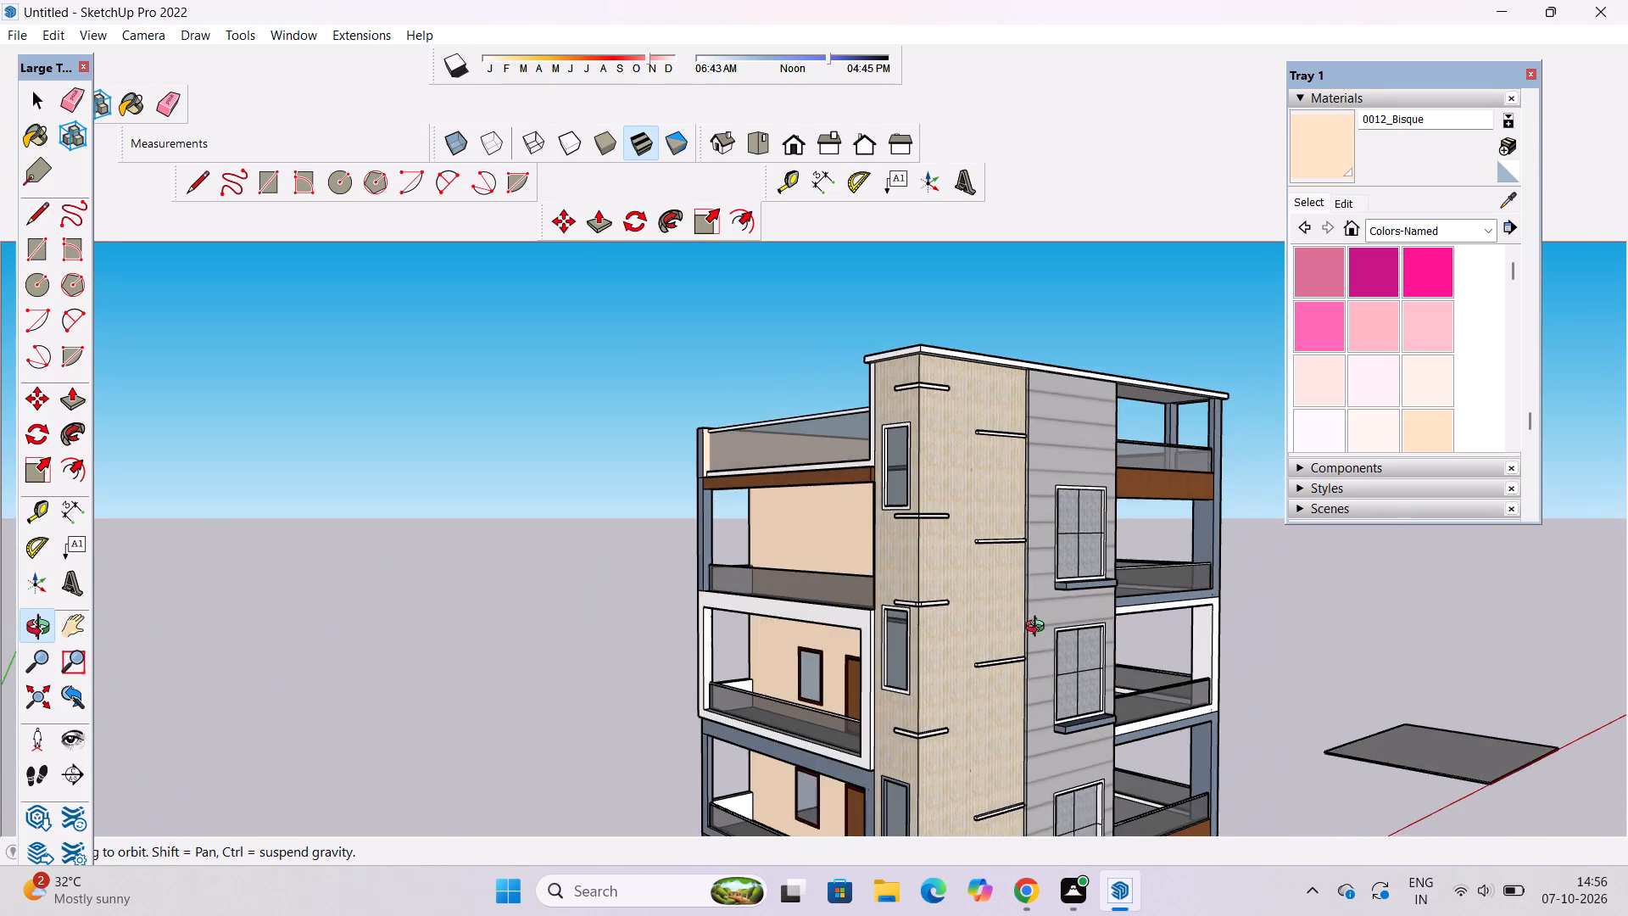
pyautogui.moveTo(1039, 628); pyautogui.dragTo(945, 505)
pyautogui.scroll(-5, 945, 505)
pyautogui.moveTo(965, 556); pyautogui.dragTo(936, 581)
pyautogui.scroll(5, 932, 584)
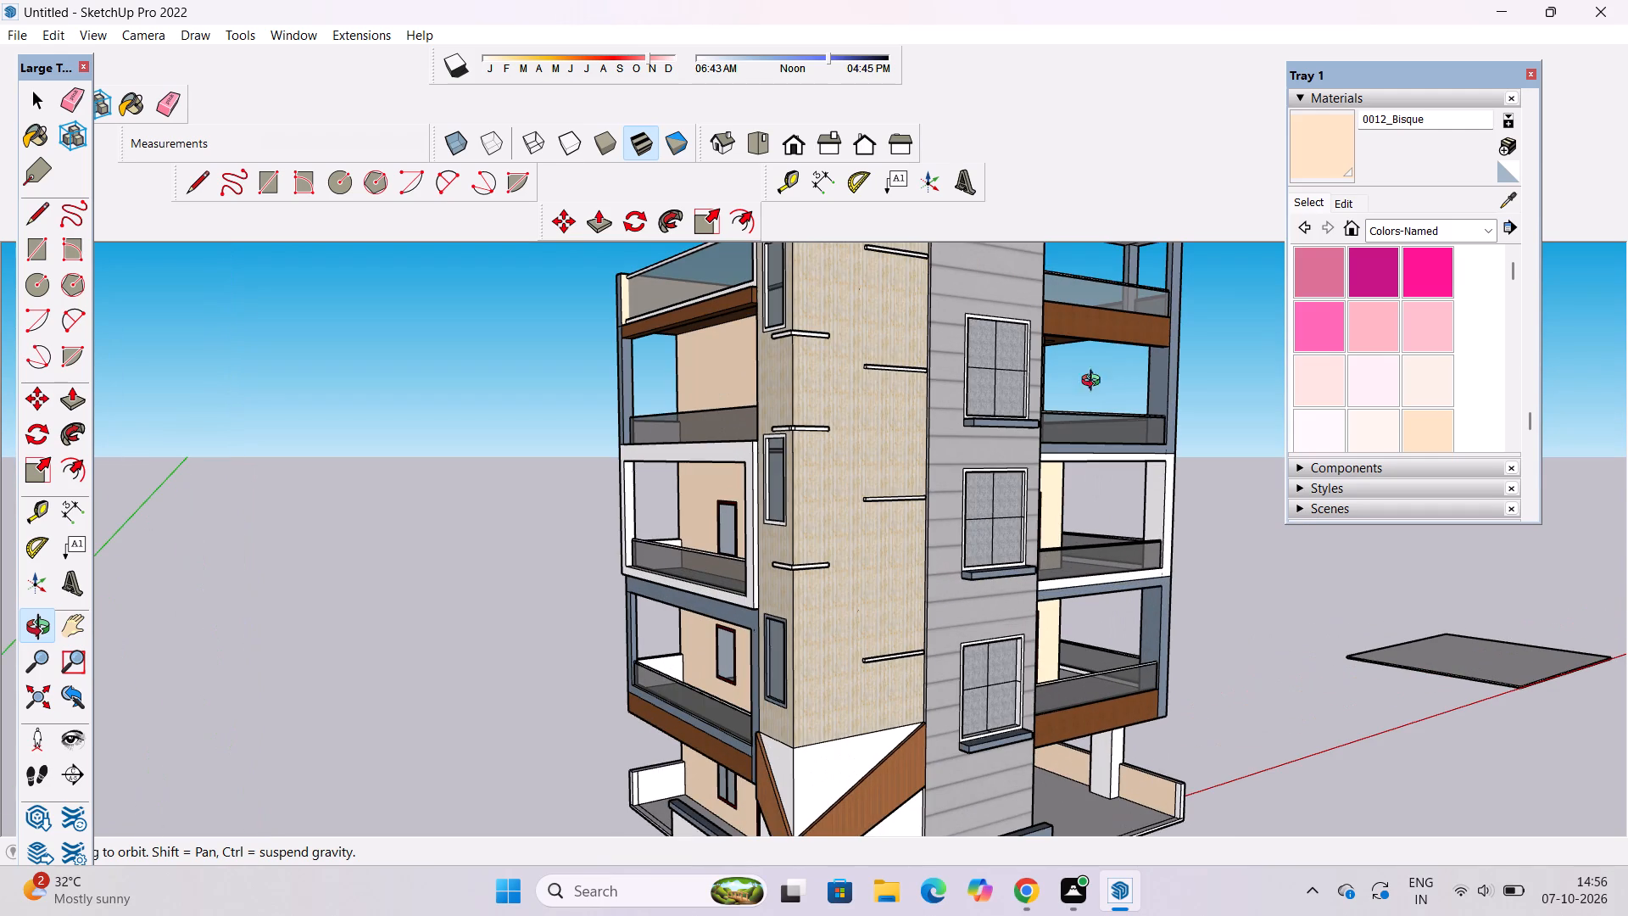
# Paint the frame and reveals of the narrow side window beside the white-framed balcony with 0111_SlateGray from Colors-Named.
pyautogui.scroll(-11, 1391, 362)
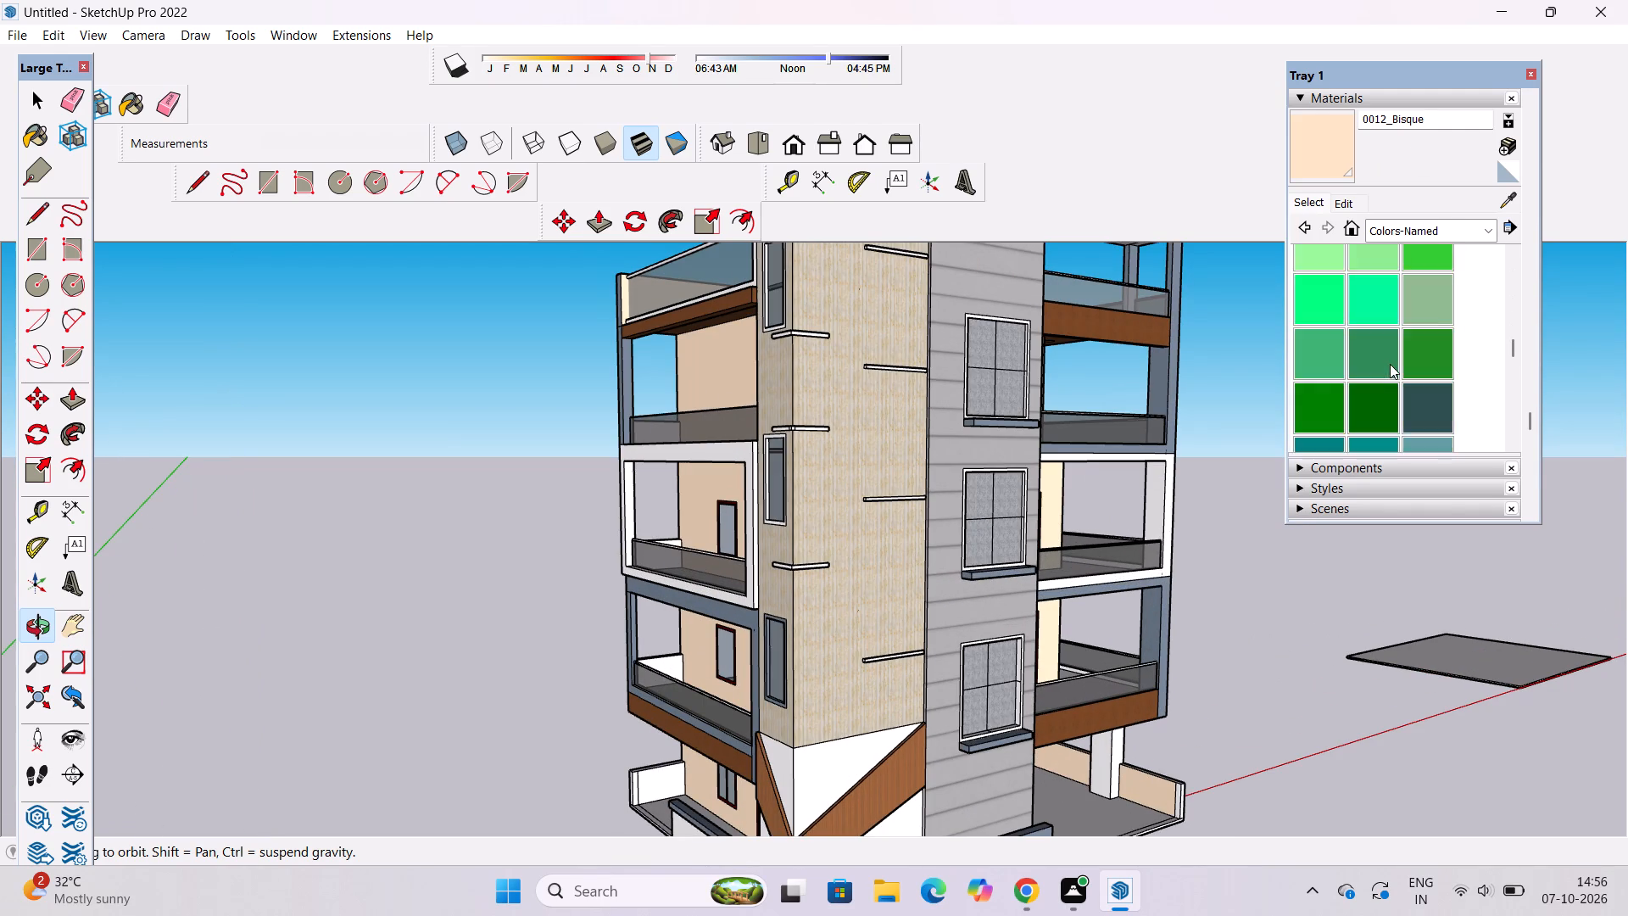
pyautogui.scroll(-7, 1390, 364)
pyautogui.click(1436, 393)
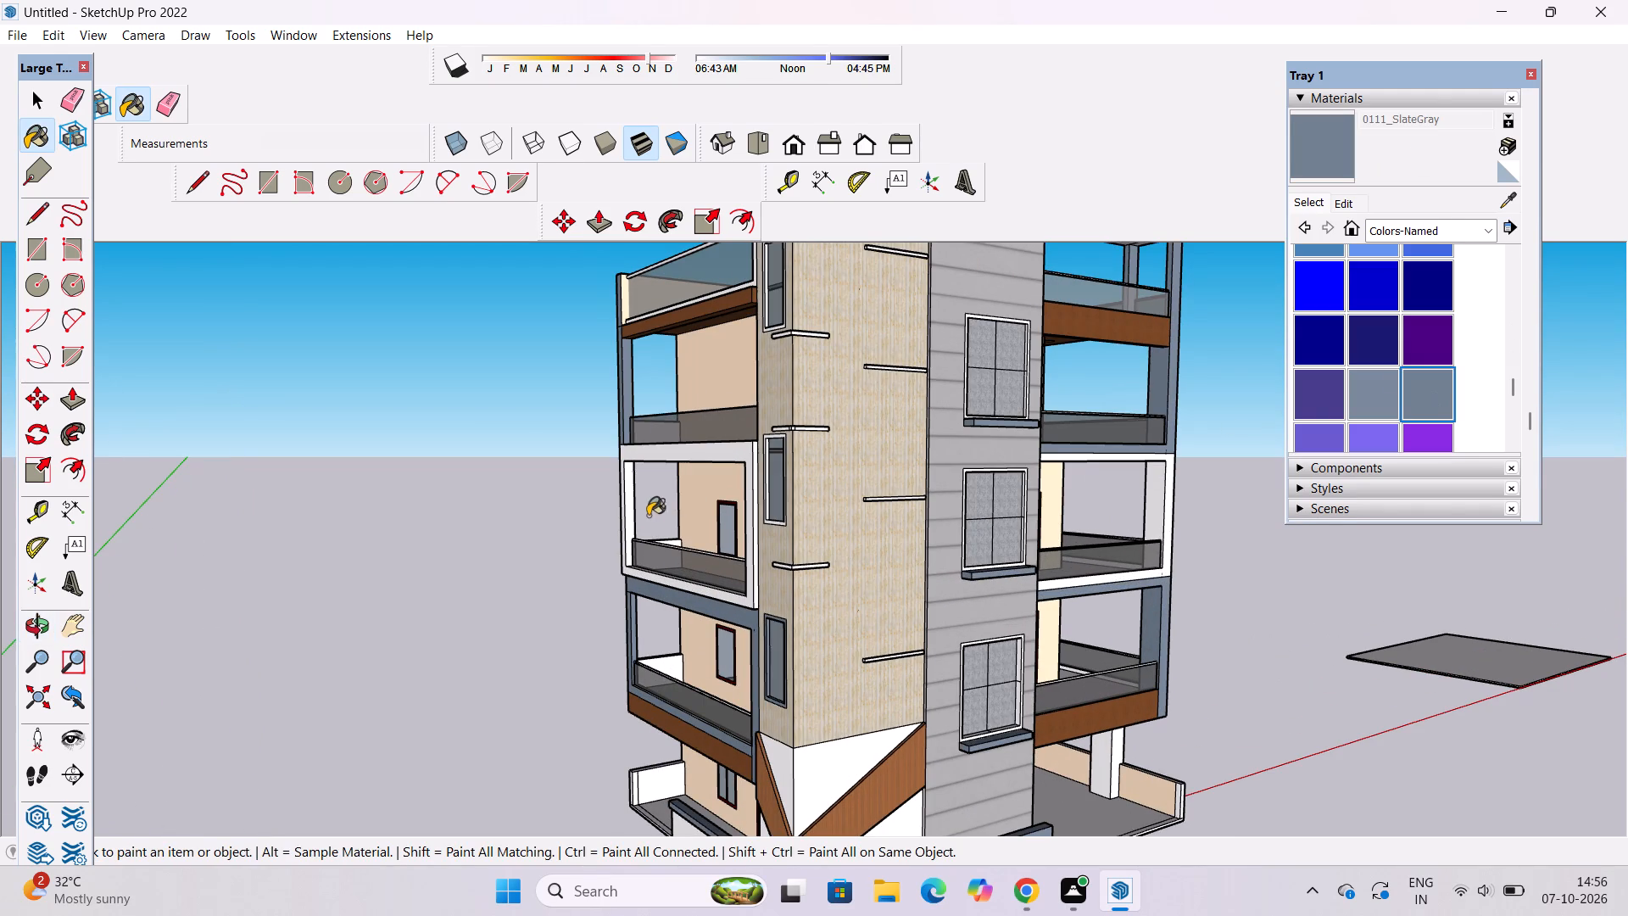
pyautogui.scroll(4, 656, 510)
pyautogui.scroll(11, 871, 388)
pyautogui.click(871, 383)
pyautogui.click(882, 327)
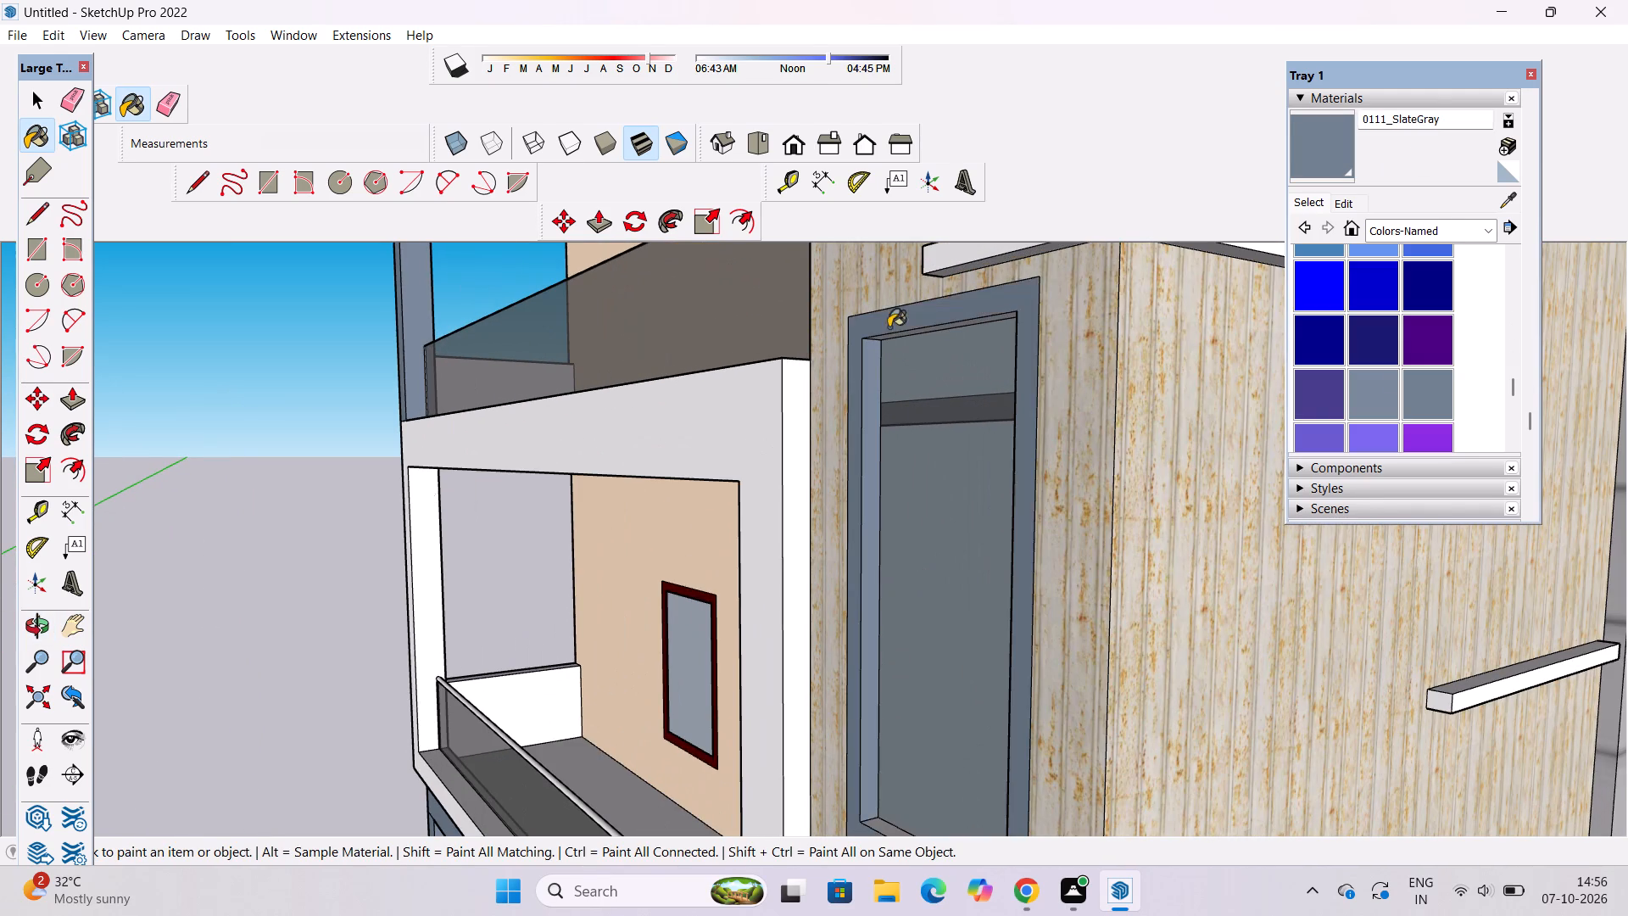
pyautogui.scroll(10, 942, 354)
pyautogui.click(955, 288)
pyautogui.scroll(-3, 881, 326)
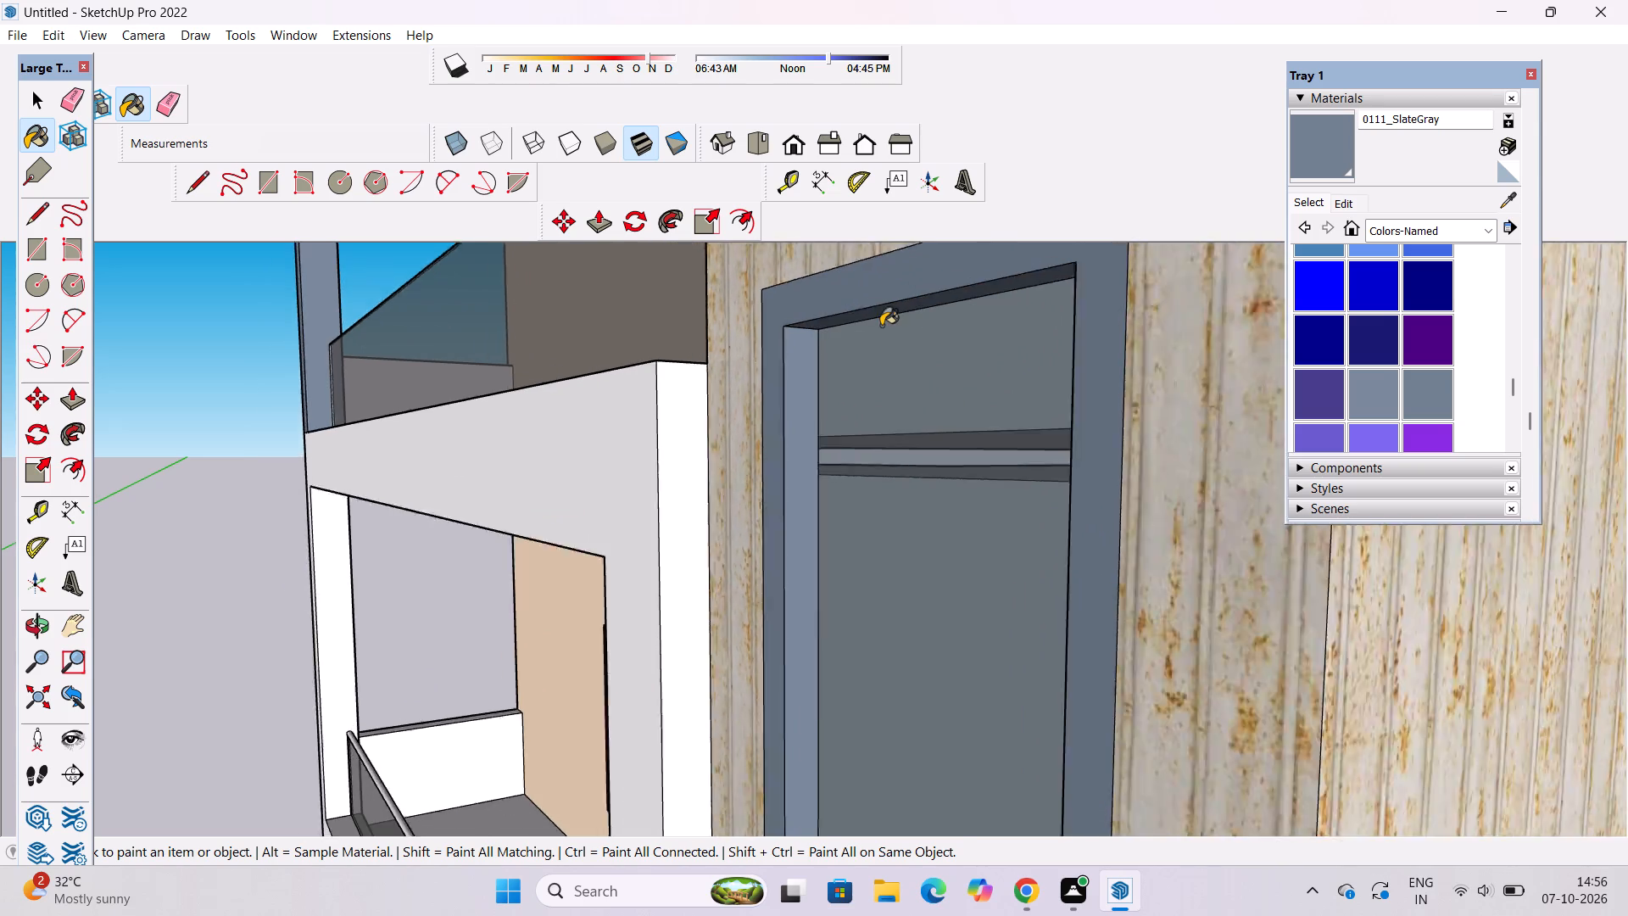
pyautogui.scroll(-14, 881, 326)
pyautogui.scroll(20, 911, 646)
pyautogui.scroll(4, 911, 646)
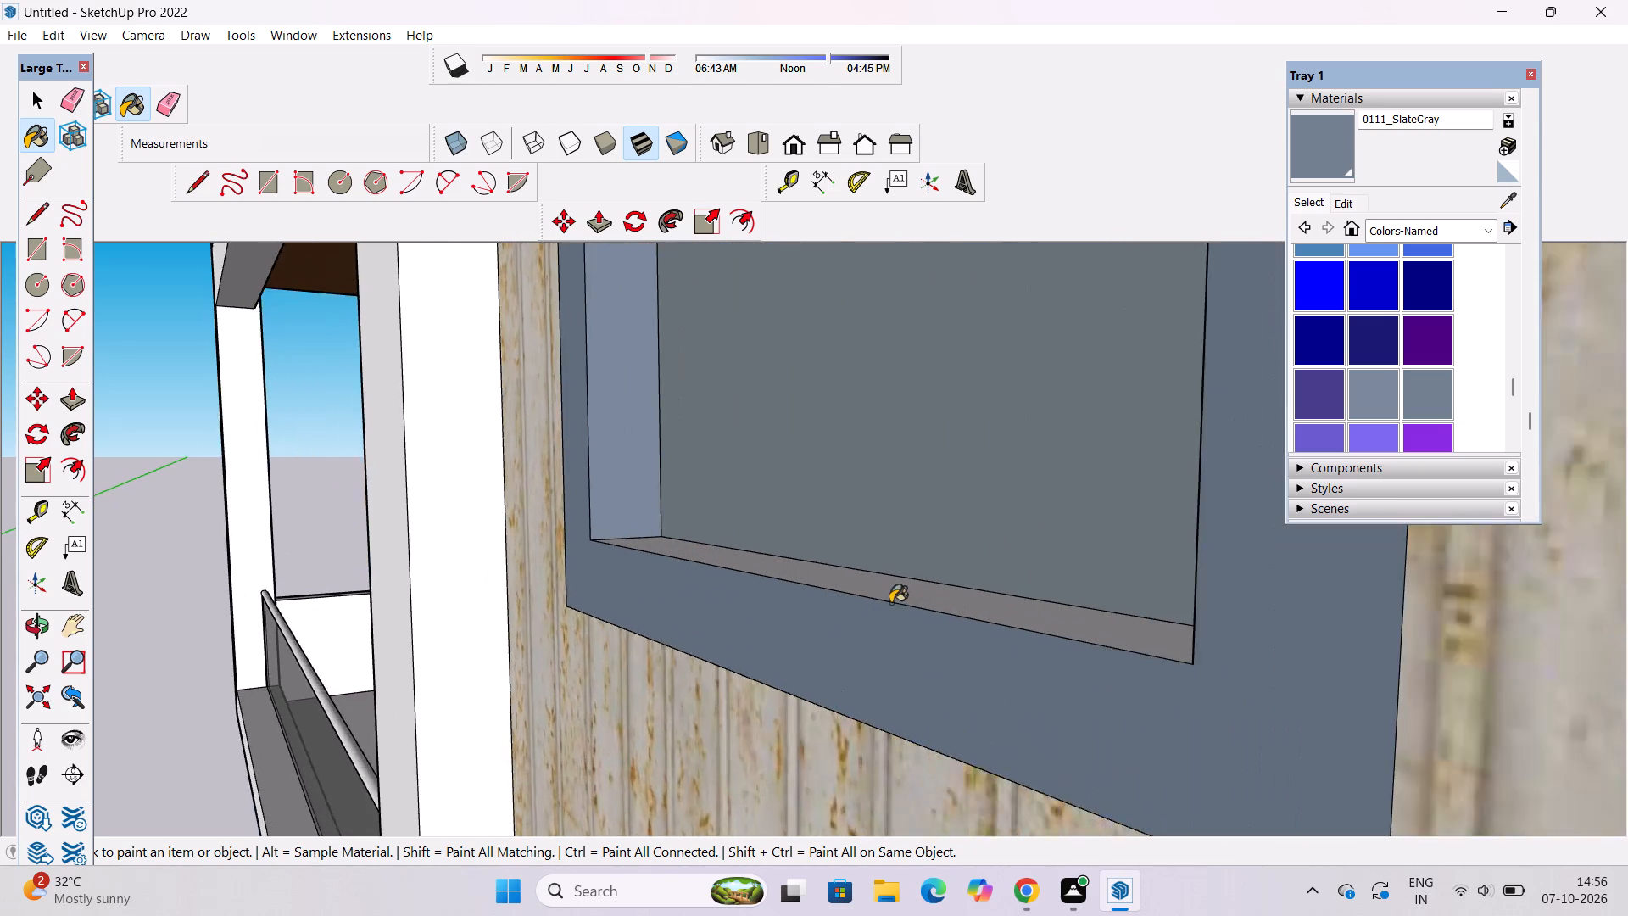
pyautogui.scroll(3, 890, 603)
pyautogui.click(925, 581)
# Paint the top-floor narrow side window's frame, top reveal and one side reveal with 0111_SlateGray.
pyautogui.scroll(-20, 907, 763)
pyautogui.scroll(-5, 907, 763)
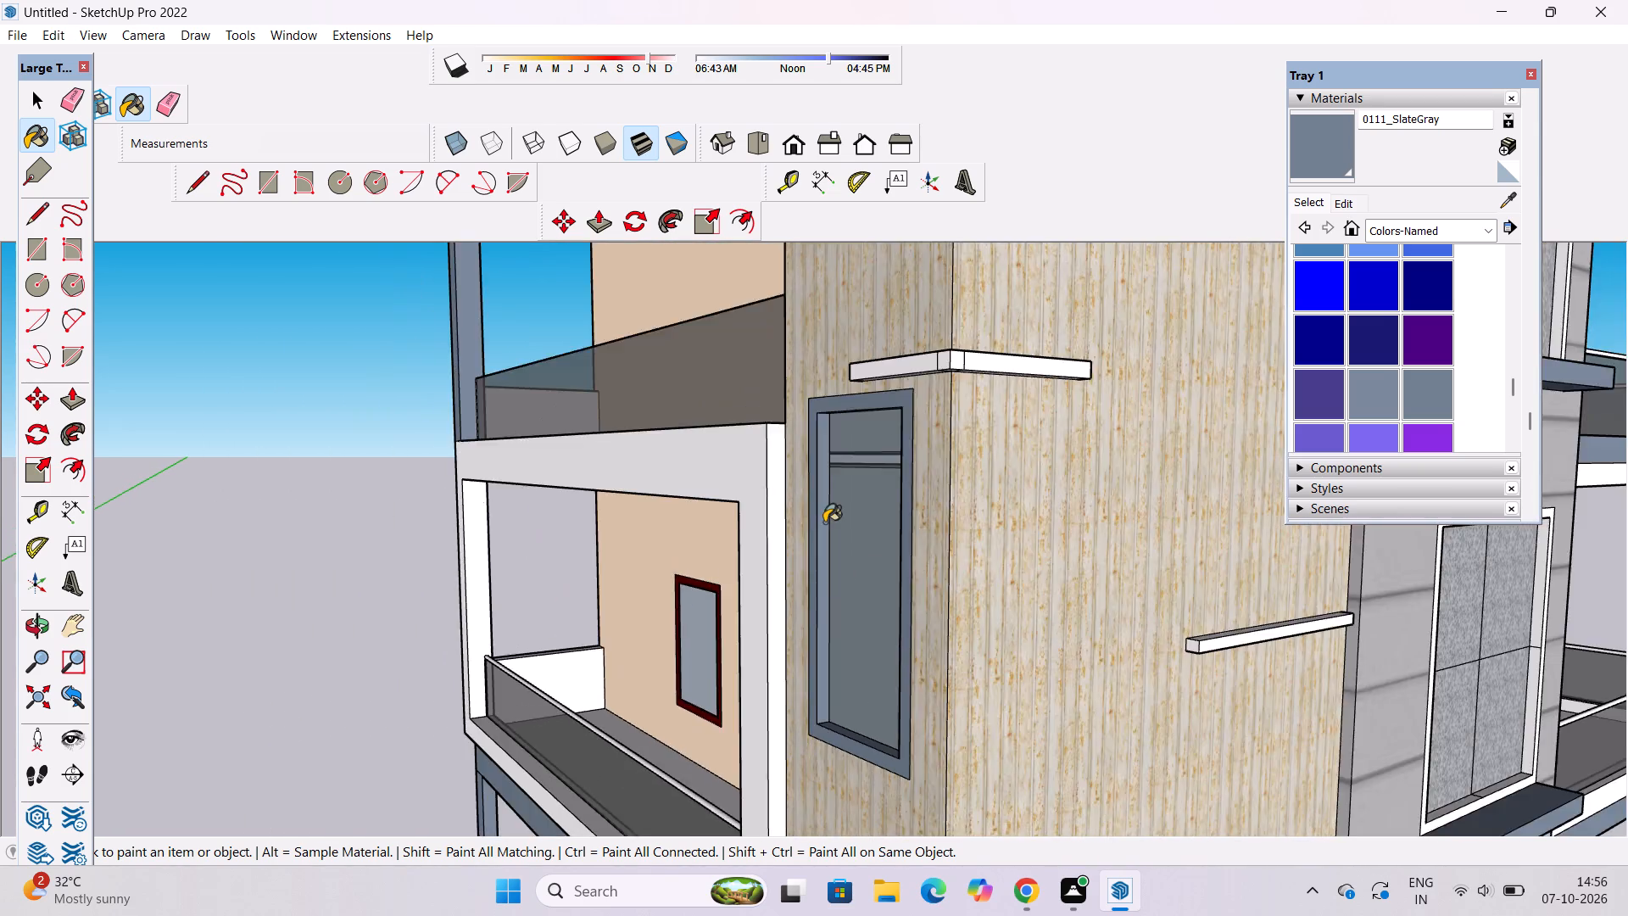
pyautogui.scroll(-19, 824, 522)
pyautogui.scroll(12, 841, 298)
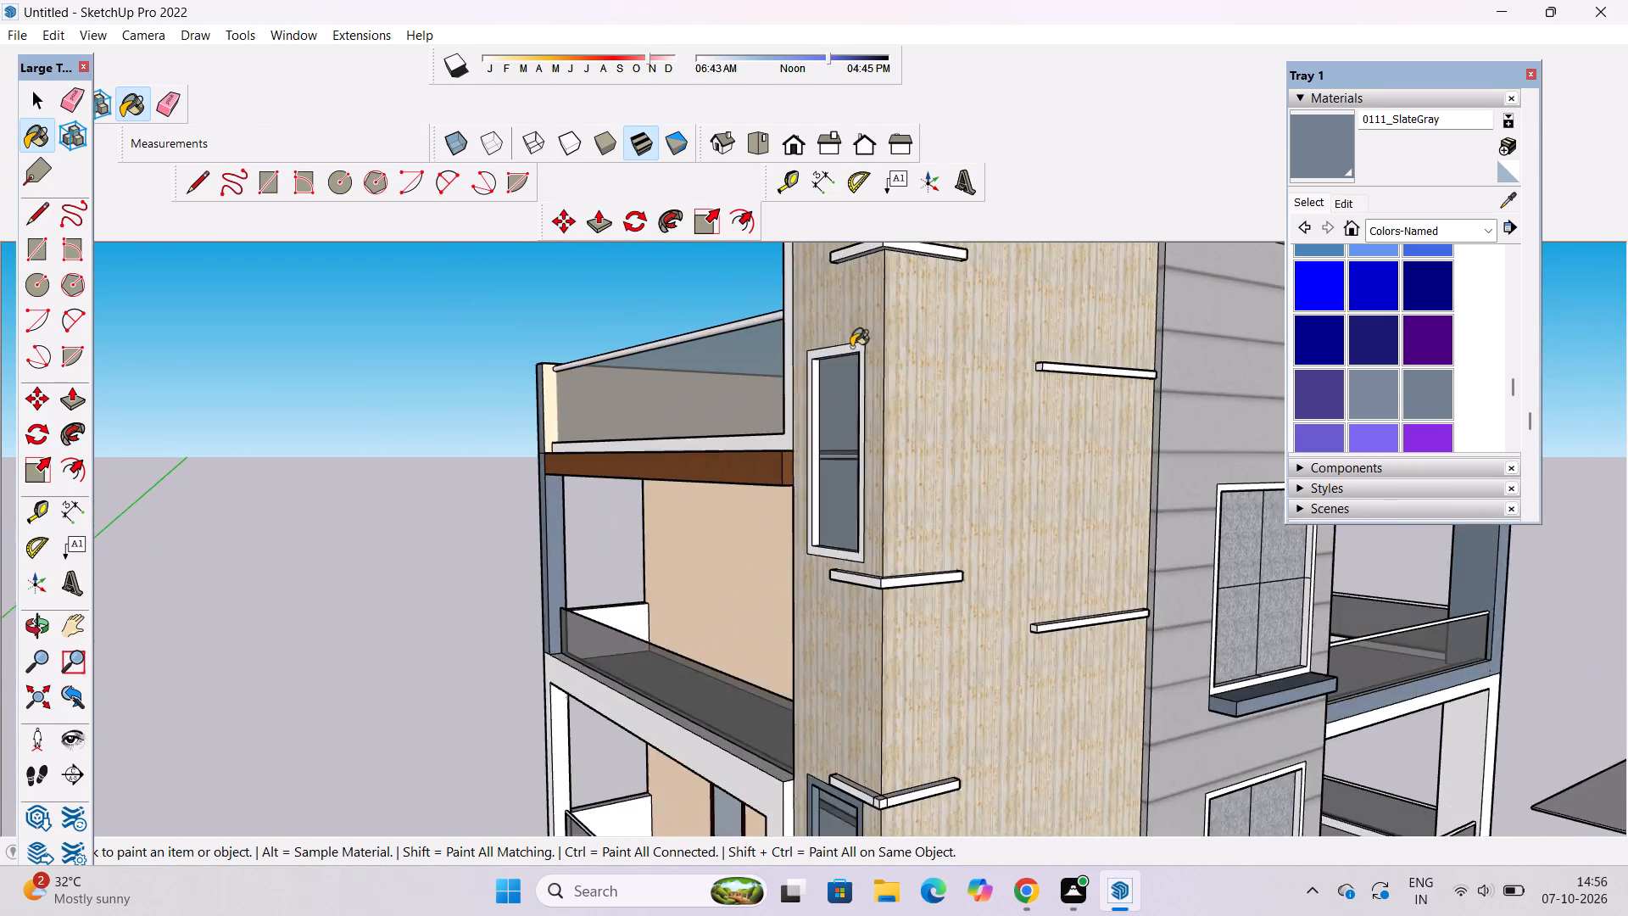
pyautogui.scroll(3, 851, 347)
pyautogui.click(863, 352)
pyautogui.scroll(14, 777, 397)
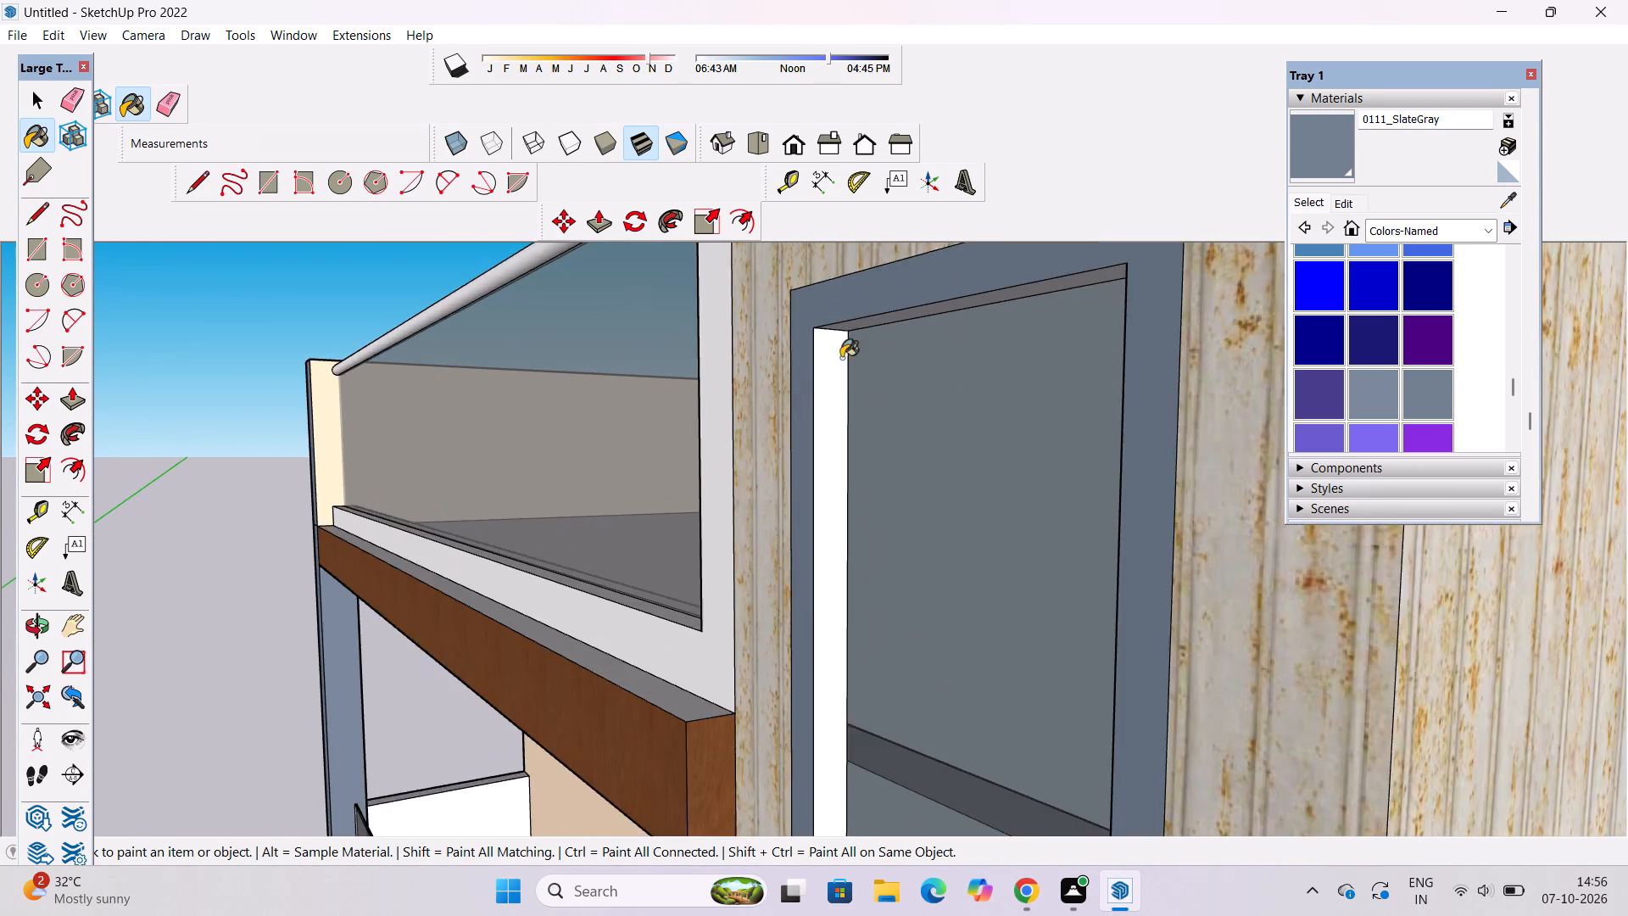
pyautogui.scroll(2, 841, 358)
pyautogui.click(878, 287)
pyautogui.click(839, 344)
# Paint the bottom reveal and the remaining side reveal of the top-floor narrow window with 0111_SlateGray.
pyautogui.press('o')
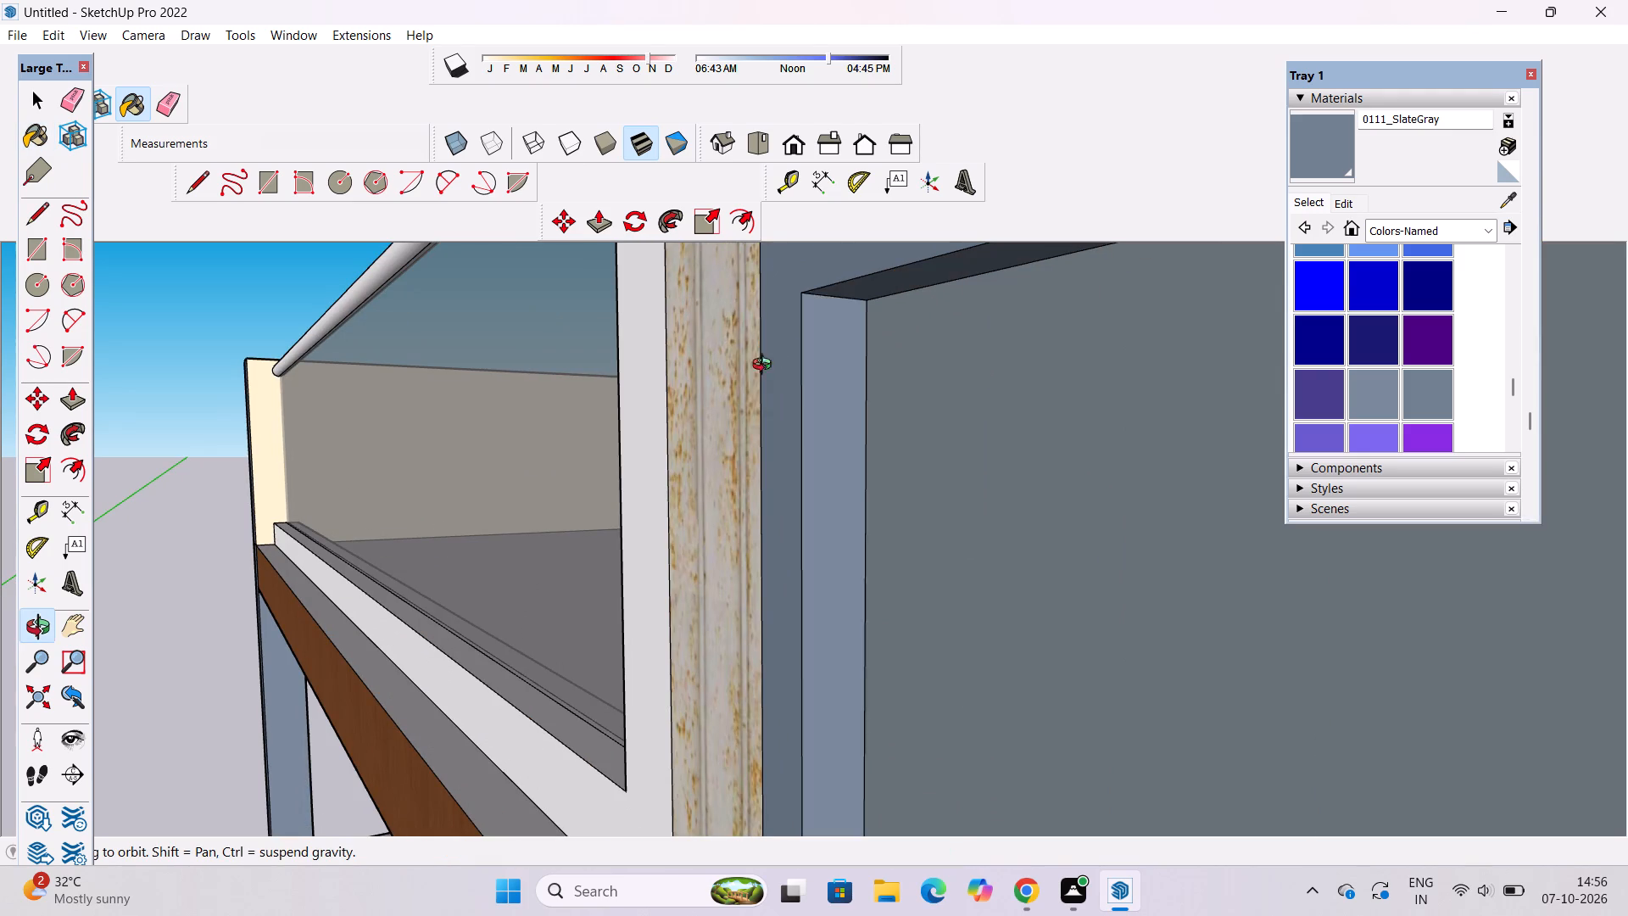
pyautogui.scroll(-7, 624, 279)
pyautogui.moveTo(555, 387); pyautogui.dragTo(969, 410)
pyautogui.scroll(-6, 971, 409)
pyautogui.keyDown('shift'); pyautogui.moveTo(992, 414); pyautogui.dragTo(668, 338); pyautogui.keyUp('shift')
pyautogui.moveTo(666, 347); pyautogui.dragTo(754, 360)
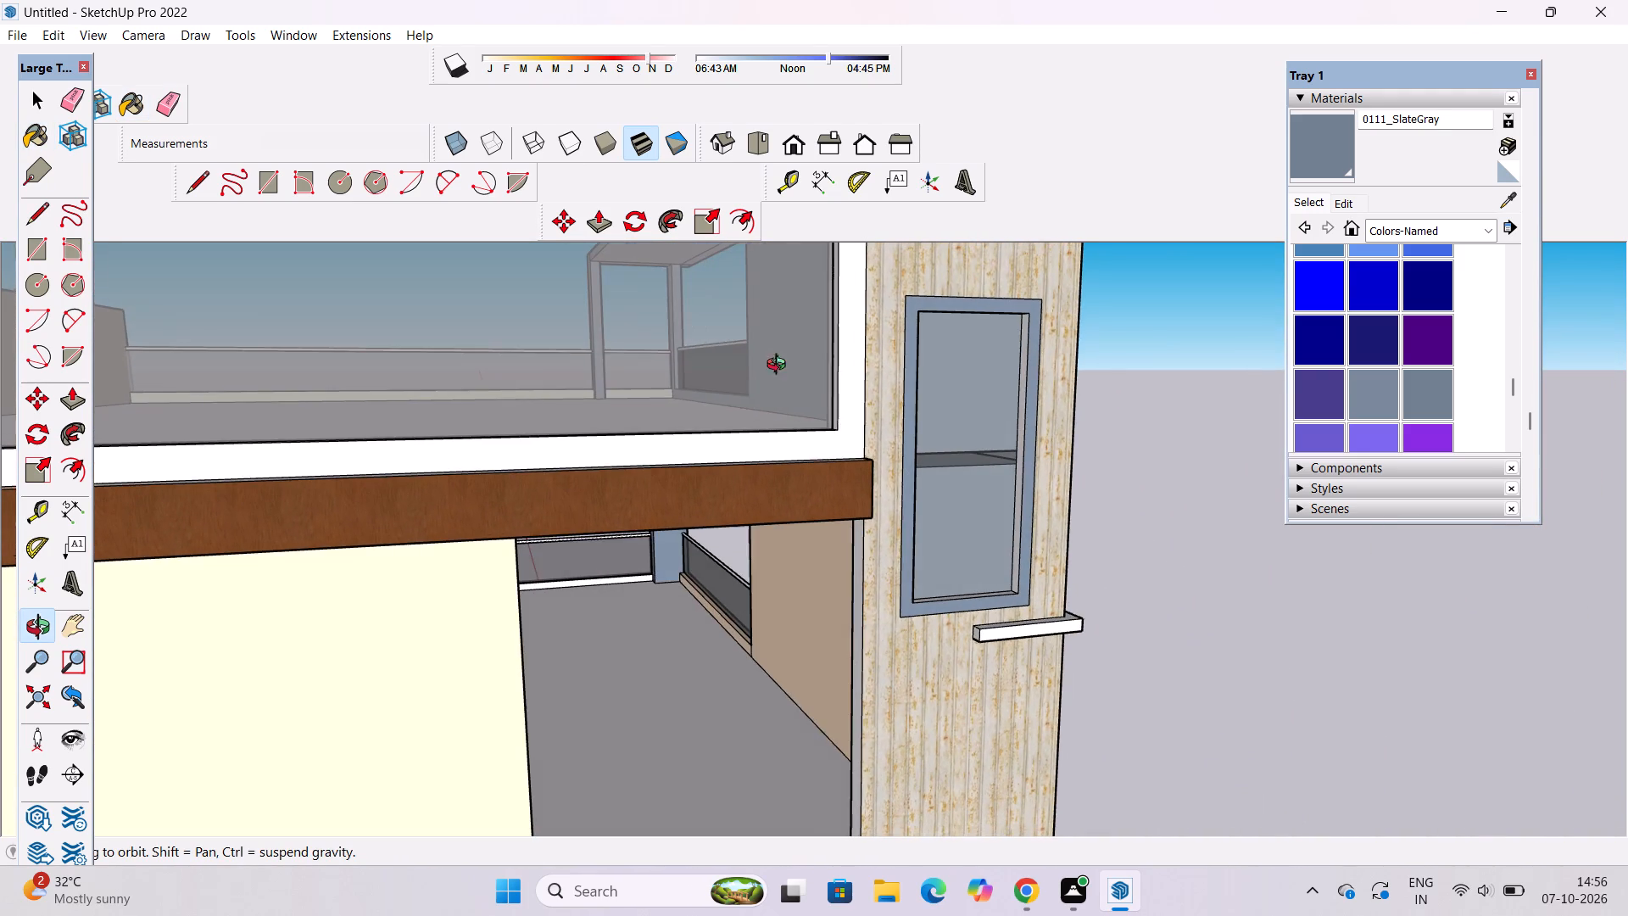
pyautogui.keyDown('shift'); pyautogui.moveTo(914, 464); pyautogui.dragTo(773, 276); pyautogui.keyUp('shift')
pyautogui.moveTo(850, 380); pyautogui.dragTo(878, 447)
pyautogui.scroll(-4, 878, 448)
pyautogui.keyDown('shift'); pyautogui.moveTo(878, 462); pyautogui.dragTo(811, 286); pyautogui.keyUp('shift')
pyautogui.moveTo(817, 317); pyautogui.dragTo(831, 364)
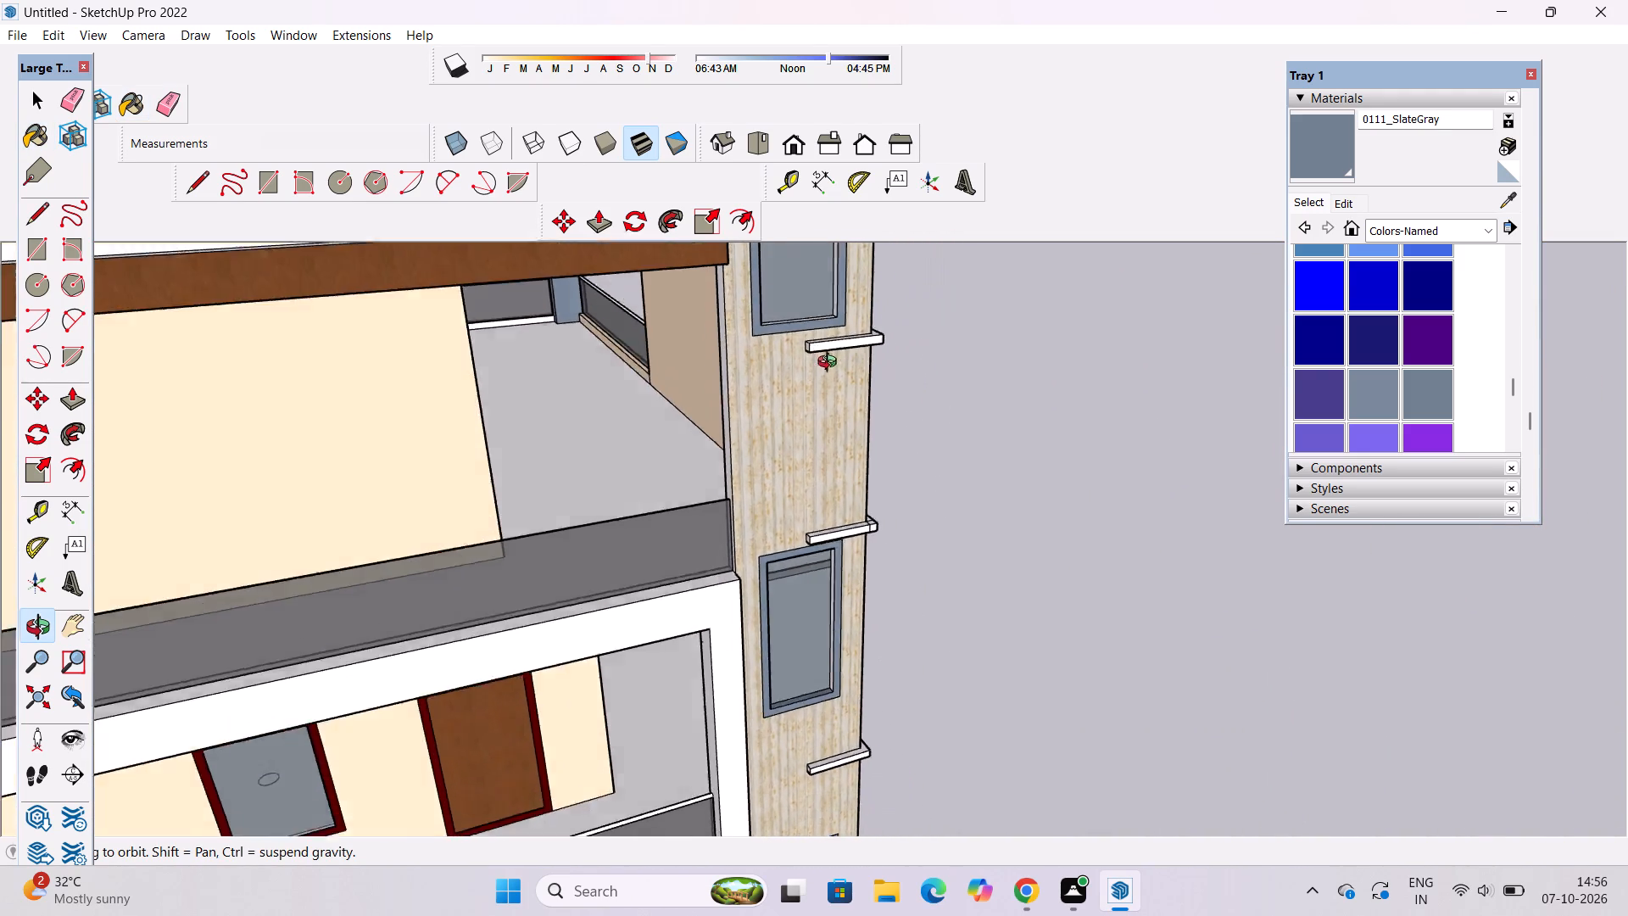
pyautogui.moveTo(831, 364); pyautogui.dragTo(843, 400)
pyautogui.scroll(2, 857, 347)
pyautogui.click(1333, 126)
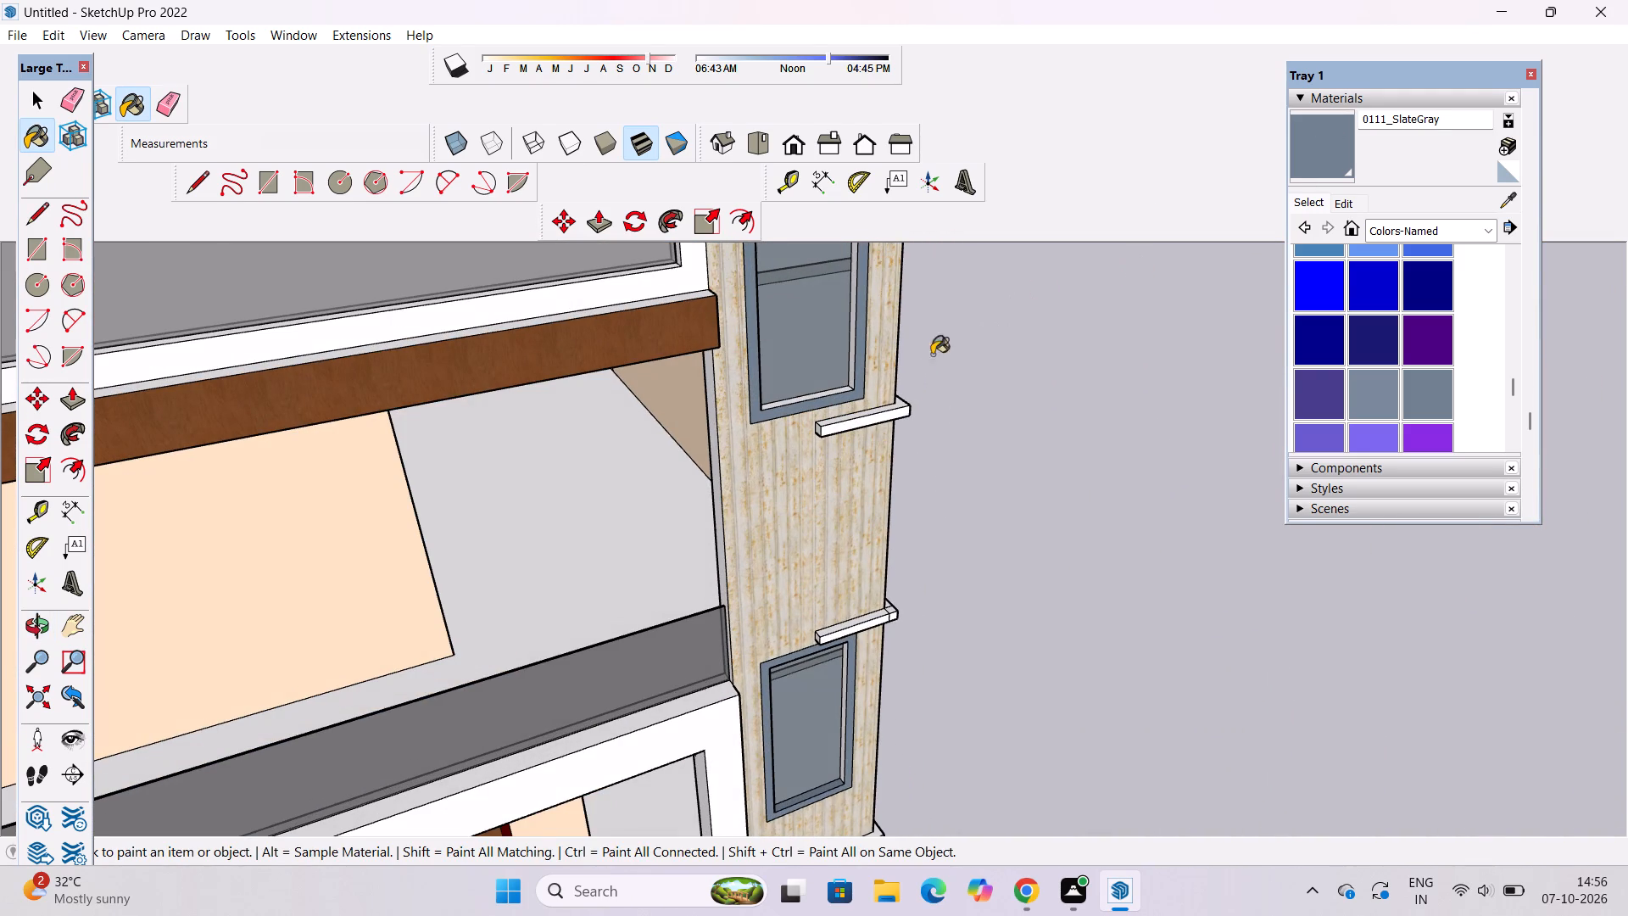
pyautogui.scroll(15, 875, 384)
pyautogui.click(823, 391)
pyautogui.click(839, 365)
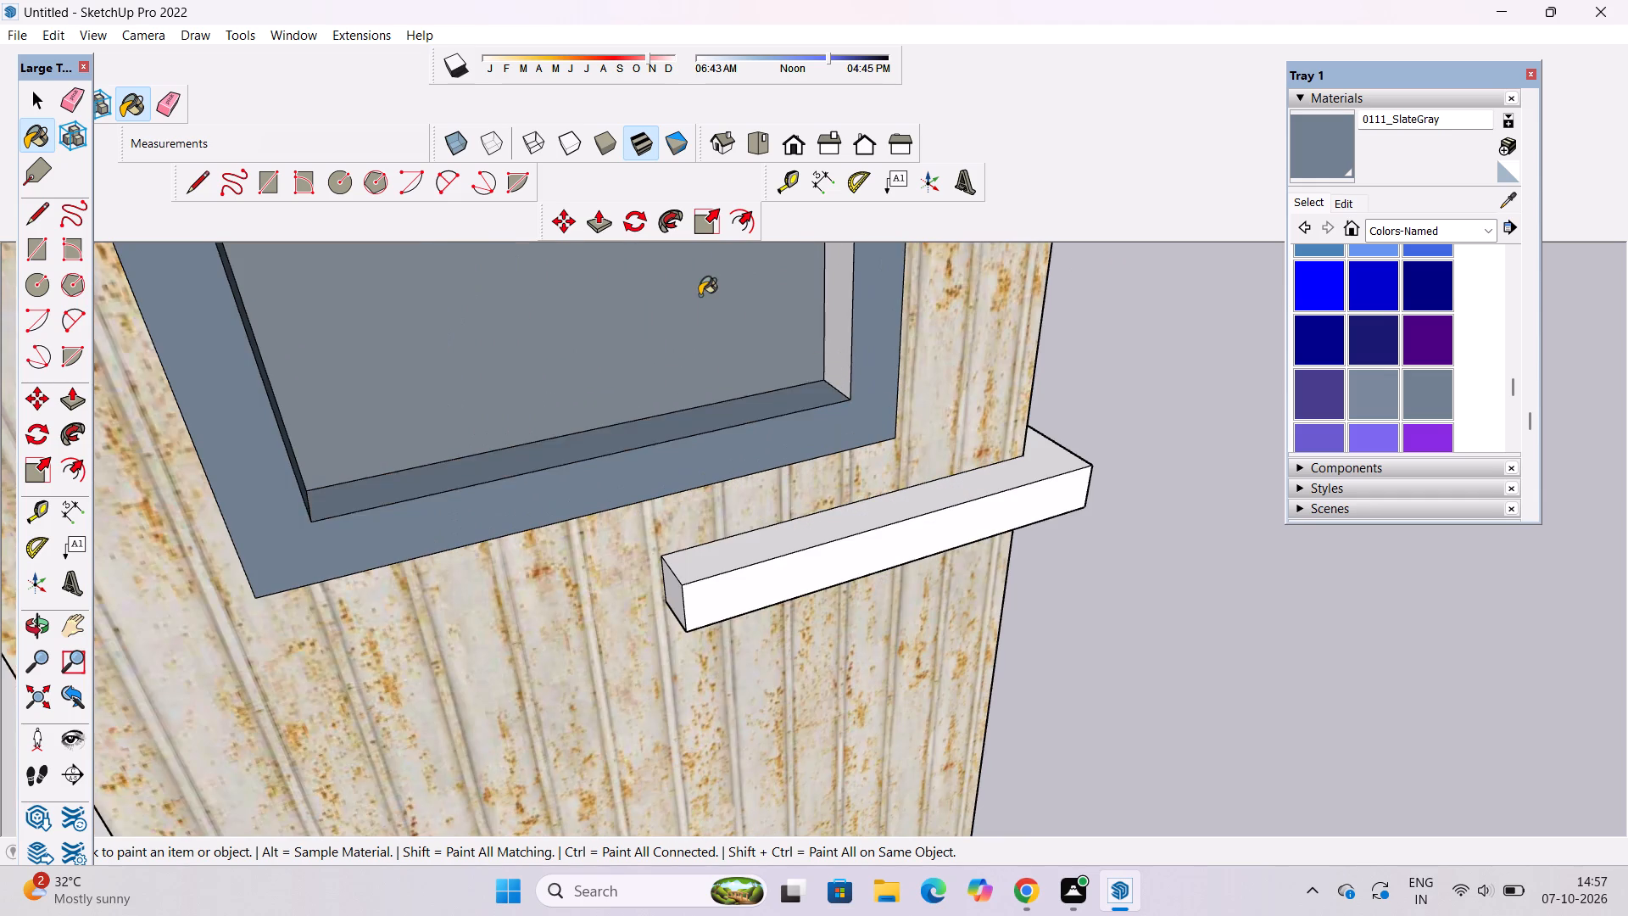
# Paint the last unpainted side reveal of the narrow side window beside the white-framed balcony with 0111_SlateGray.
pyautogui.scroll(-19, 700, 295)
pyautogui.scroll(12, 726, 714)
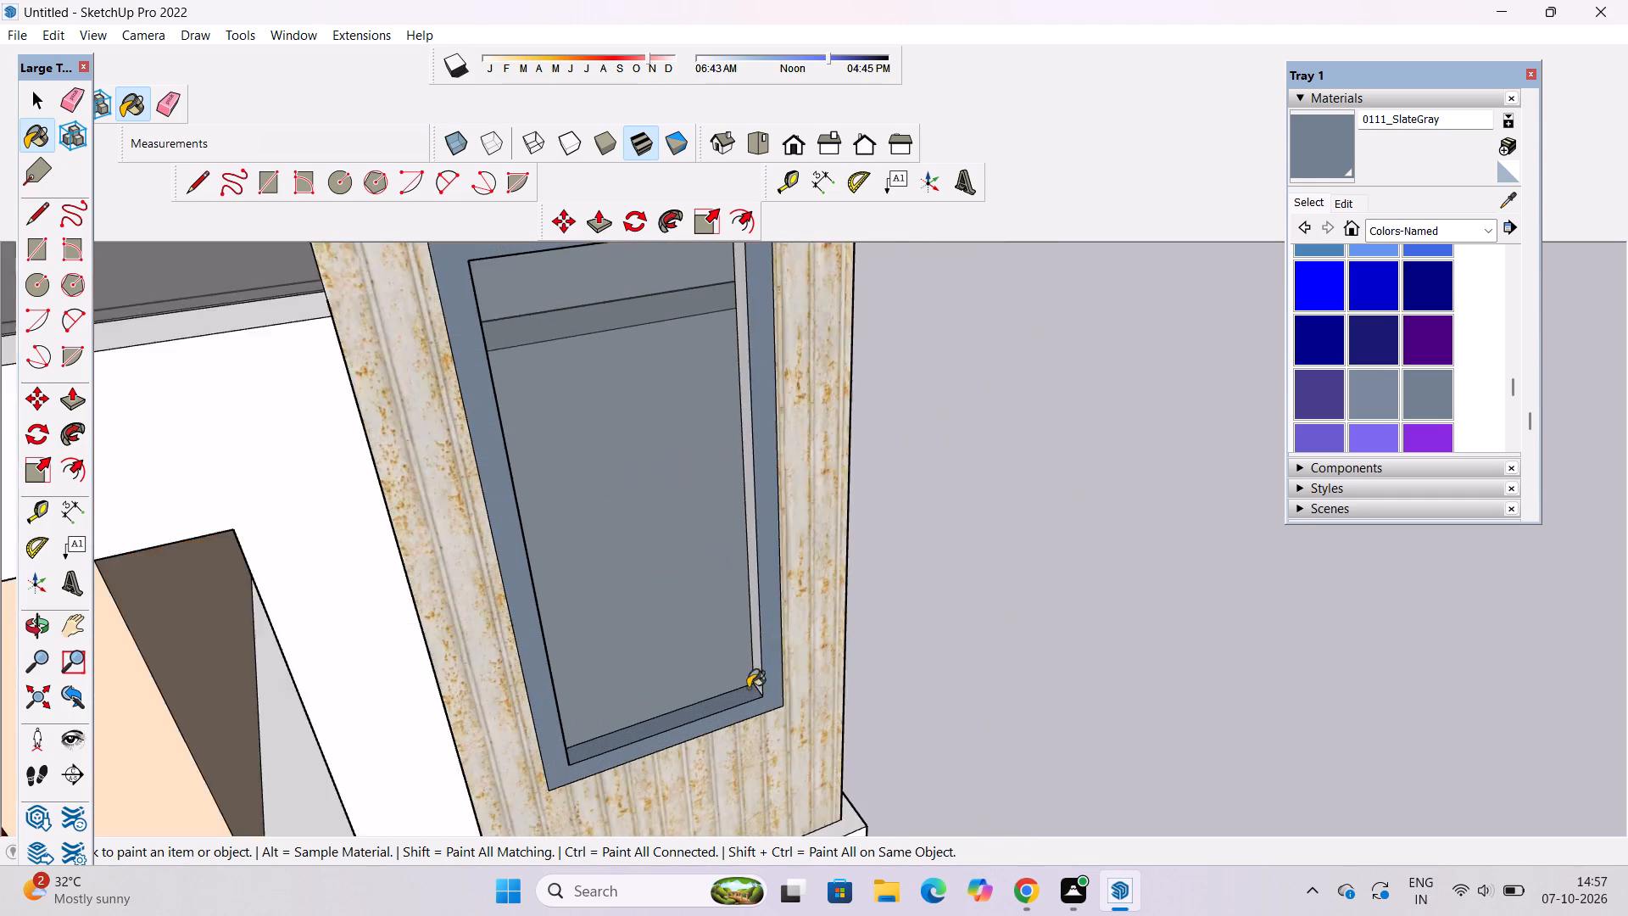
pyautogui.scroll(3, 748, 688)
pyautogui.click(772, 578)
pyautogui.scroll(-7, 708, 785)
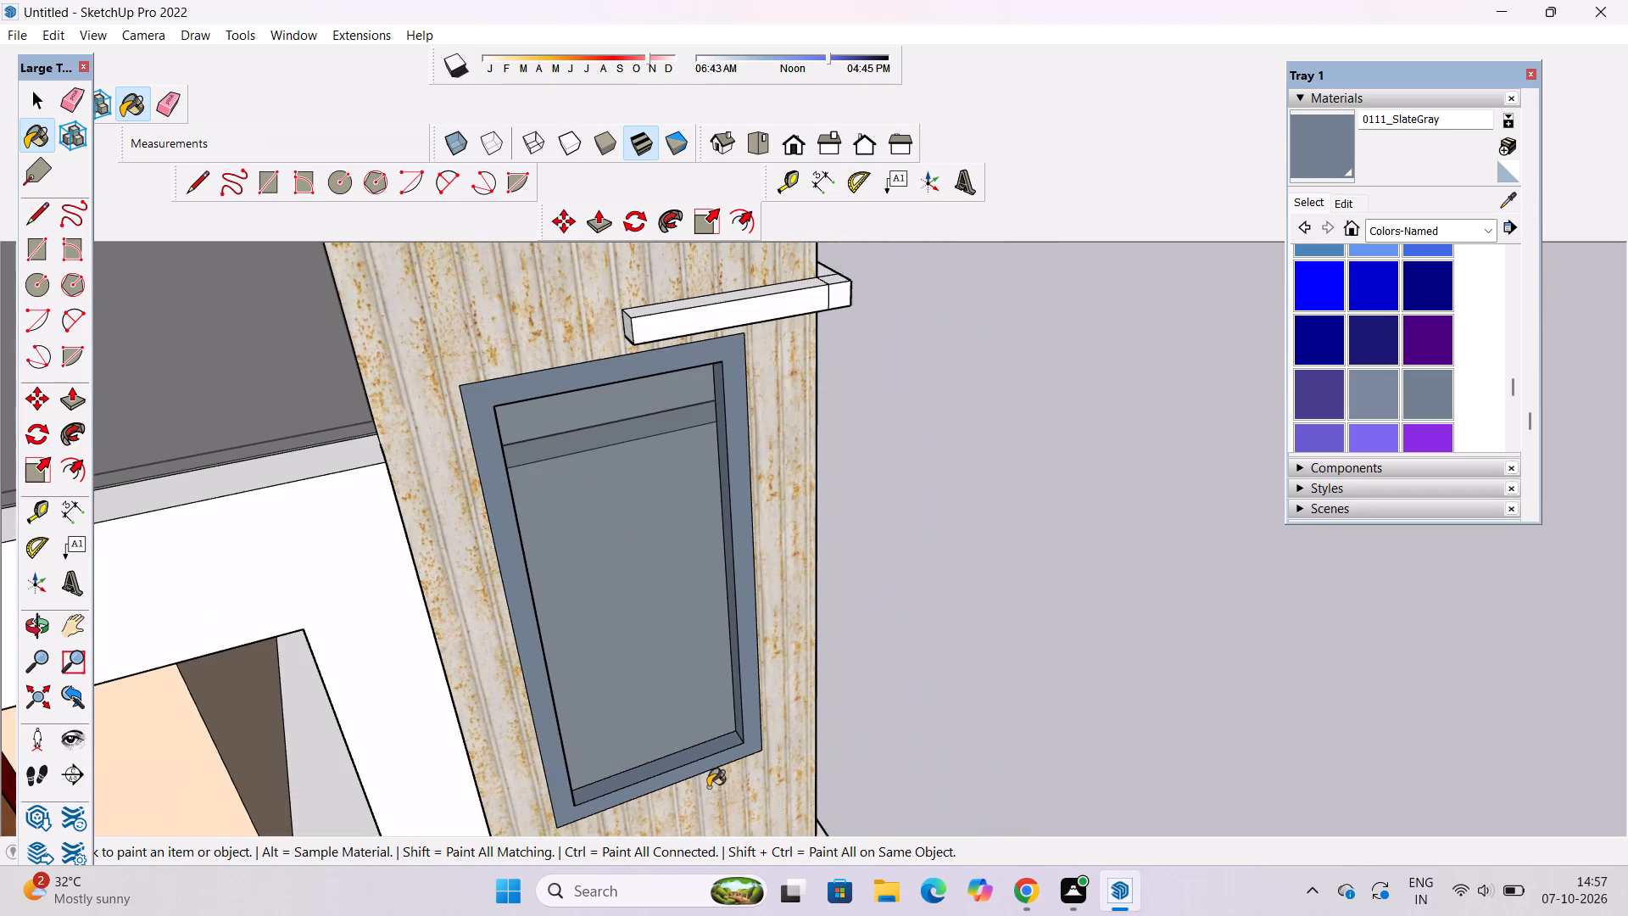
# Examine the side and front facades down to the ground-floor porch corner for surfaces still left unpainted.
pyautogui.press('o')
pyautogui.moveTo(750, 738); pyautogui.dragTo(583, 311)
pyautogui.scroll(-2, 699, 429)
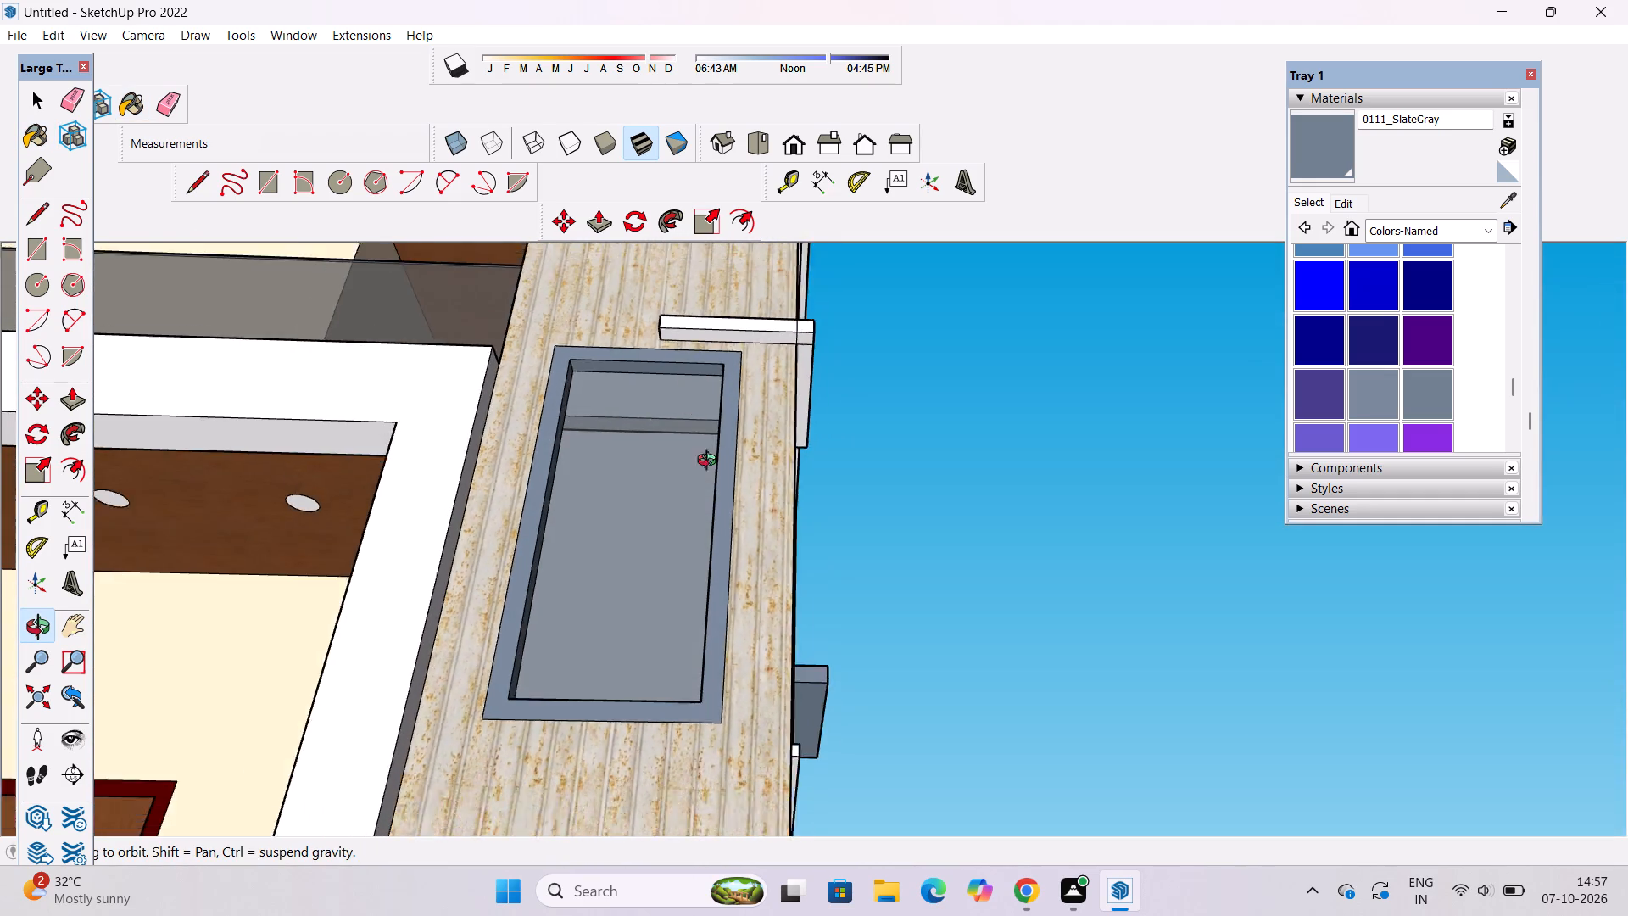
pyautogui.scroll(-3, 711, 462)
pyautogui.moveTo(793, 470); pyautogui.dragTo(793, 556)
pyautogui.scroll(-5, 793, 556)
pyautogui.keyDown('shift'); pyautogui.moveTo(746, 607); pyautogui.dragTo(746, 209); pyautogui.keyUp('shift')
pyautogui.moveTo(755, 348); pyautogui.dragTo(745, 567)
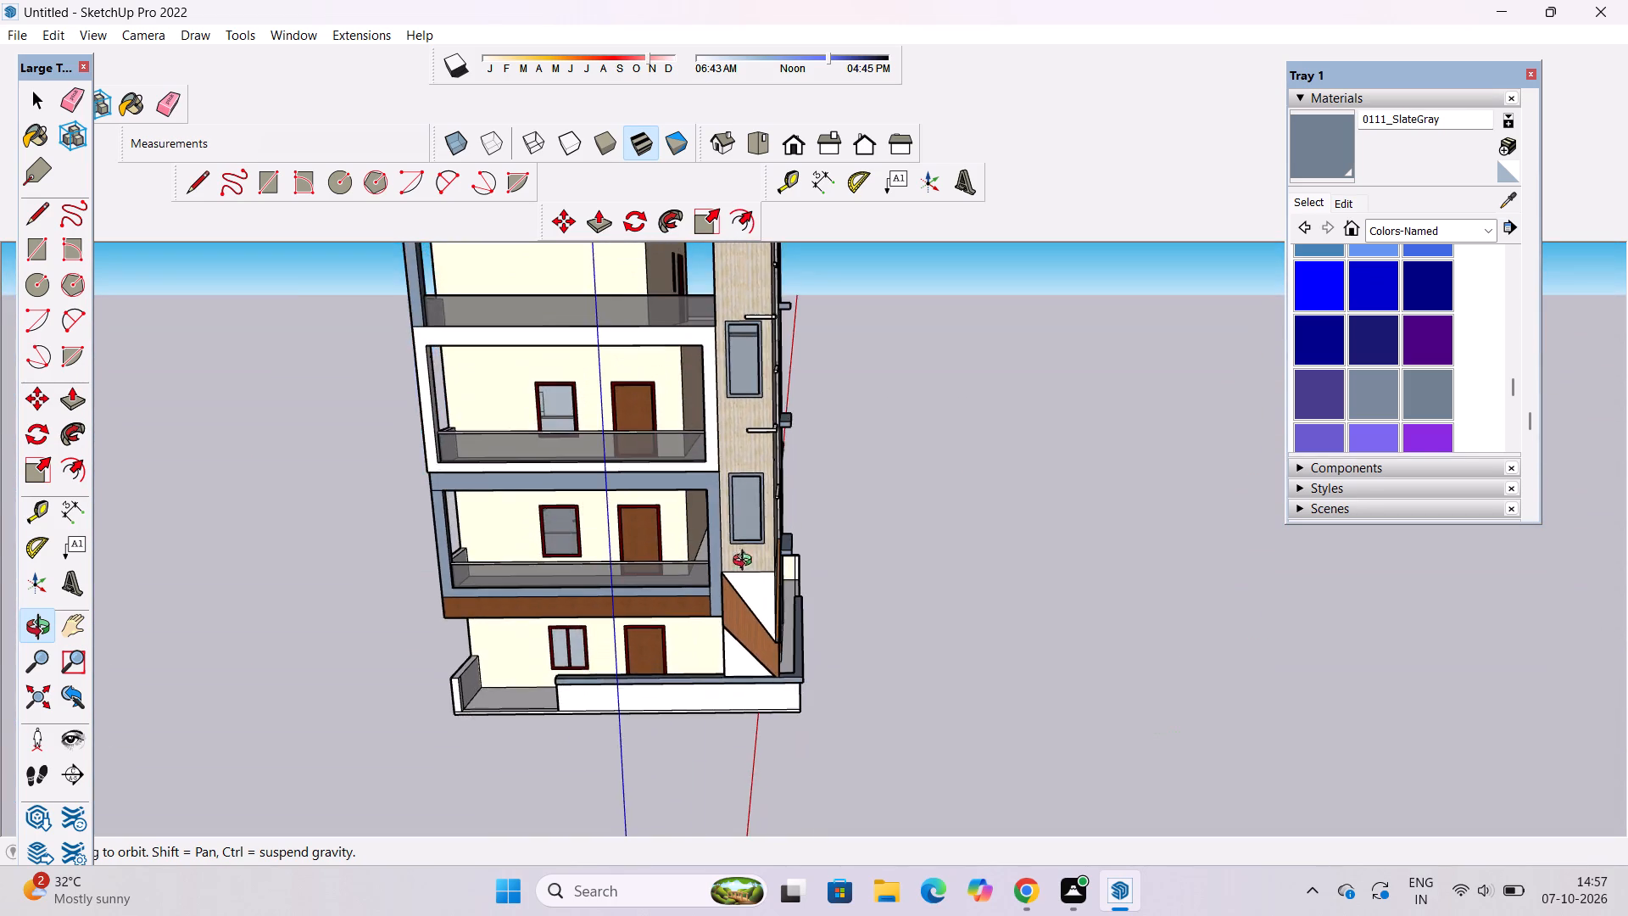
pyautogui.scroll(3, 771, 545)
pyautogui.scroll(-5, 753, 424)
pyautogui.moveTo(890, 602); pyautogui.dragTo(822, 617)
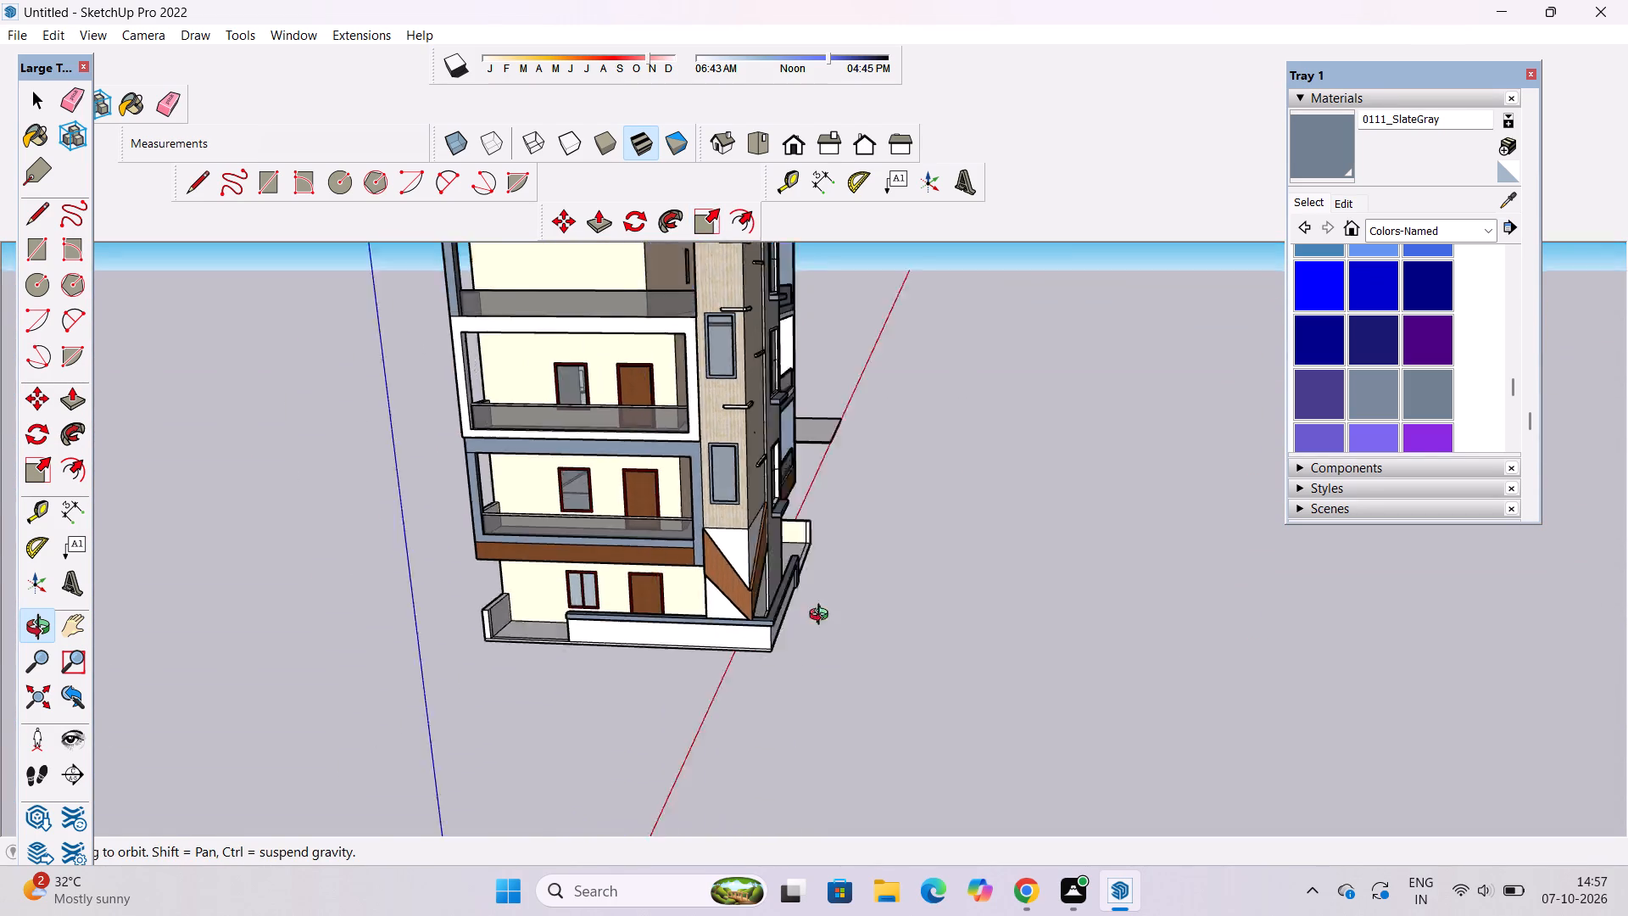
pyautogui.moveTo(822, 617); pyautogui.dragTo(568, 630)
pyautogui.scroll(5, 642, 595)
pyautogui.scroll(-4, 642, 595)
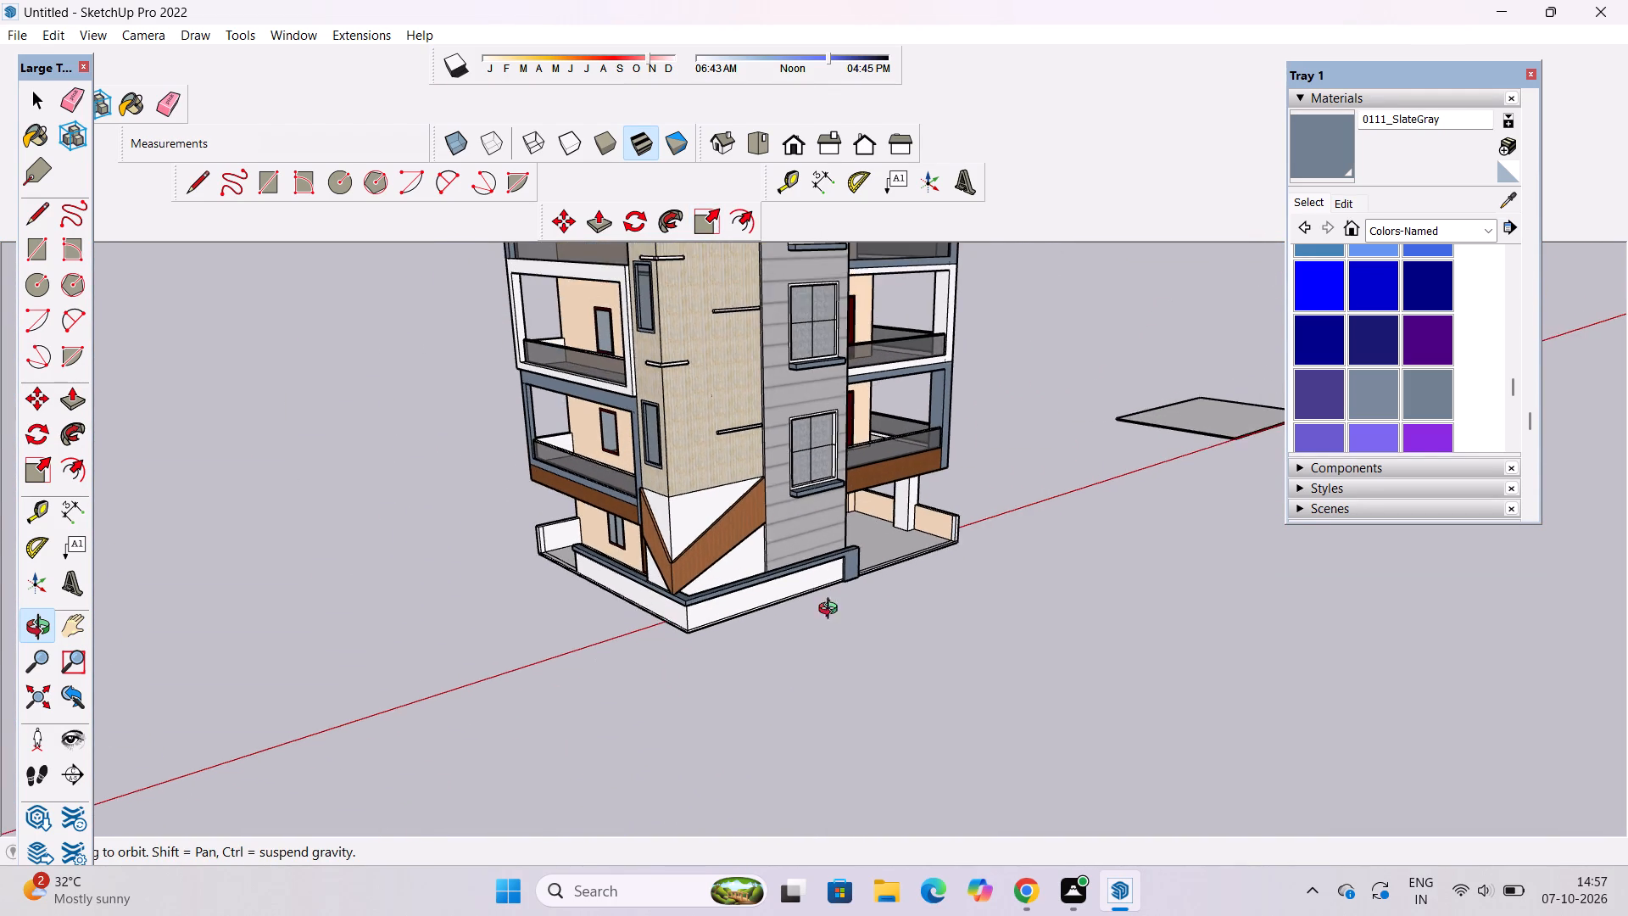
pyautogui.moveTo(902, 611); pyautogui.dragTo(549, 613)
pyautogui.scroll(4, 930, 566)
pyautogui.moveTo(825, 607); pyautogui.dragTo(1022, 746)
pyautogui.scroll(8, 1008, 636)
pyautogui.keyDown('shift'); pyautogui.moveTo(1024, 572); pyautogui.dragTo(969, 672); pyautogui.keyUp('shift')
pyautogui.moveTo(968, 672); pyautogui.dragTo(922, 599)
pyautogui.moveTo(918, 589); pyautogui.dragTo(916, 581)
pyautogui.scroll(-4, 945, 507)
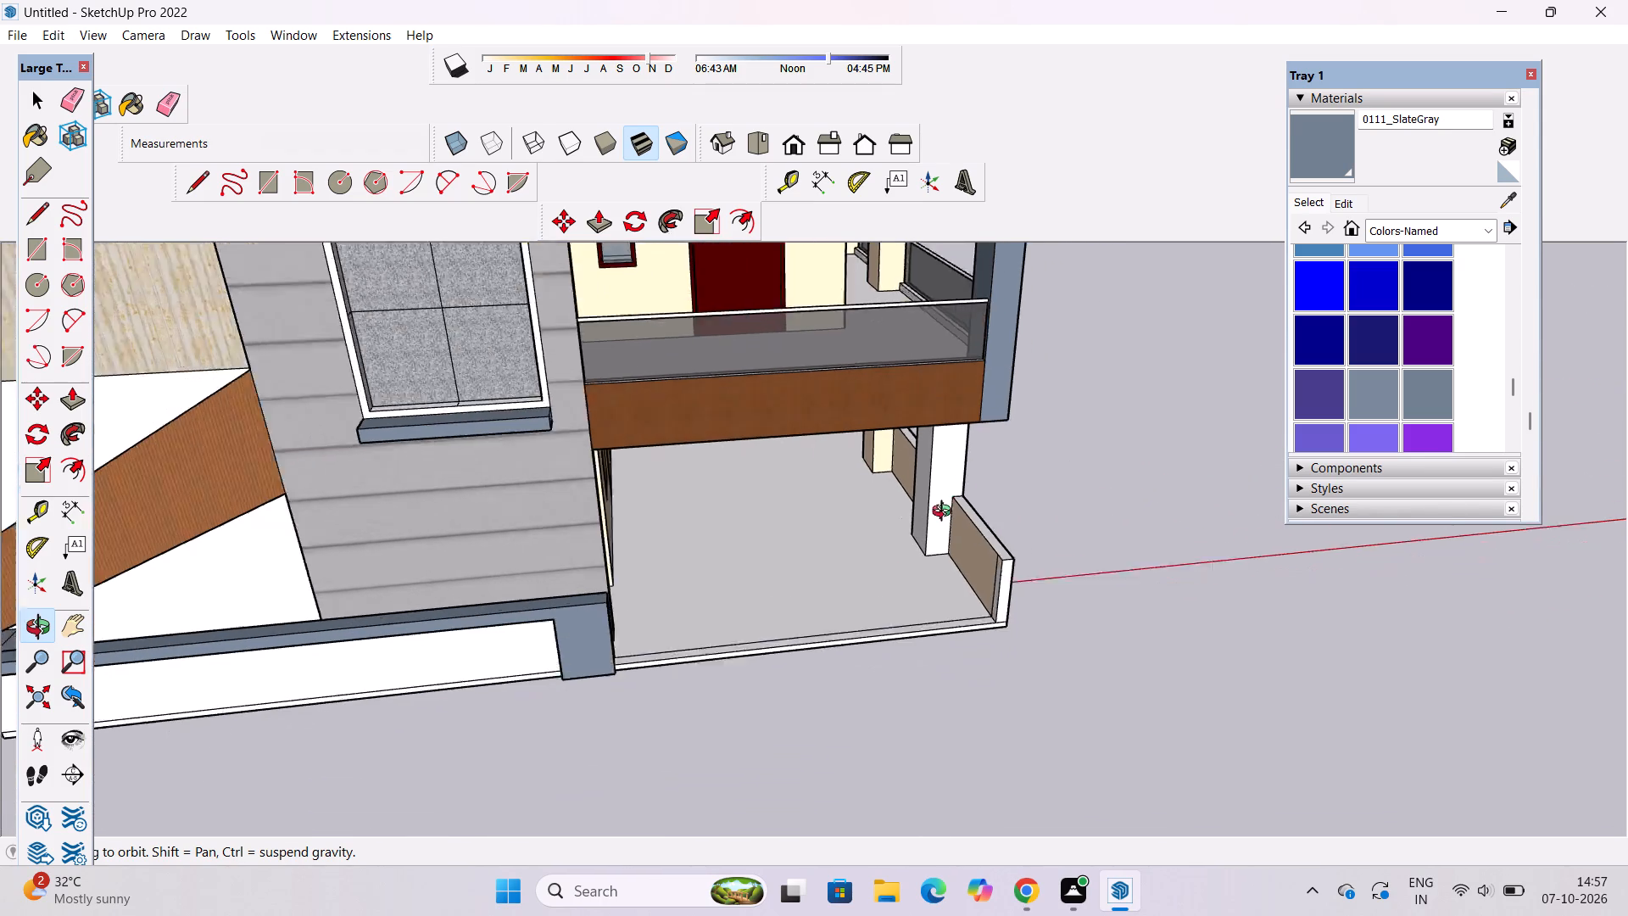
pyautogui.scroll(-1, 945, 513)
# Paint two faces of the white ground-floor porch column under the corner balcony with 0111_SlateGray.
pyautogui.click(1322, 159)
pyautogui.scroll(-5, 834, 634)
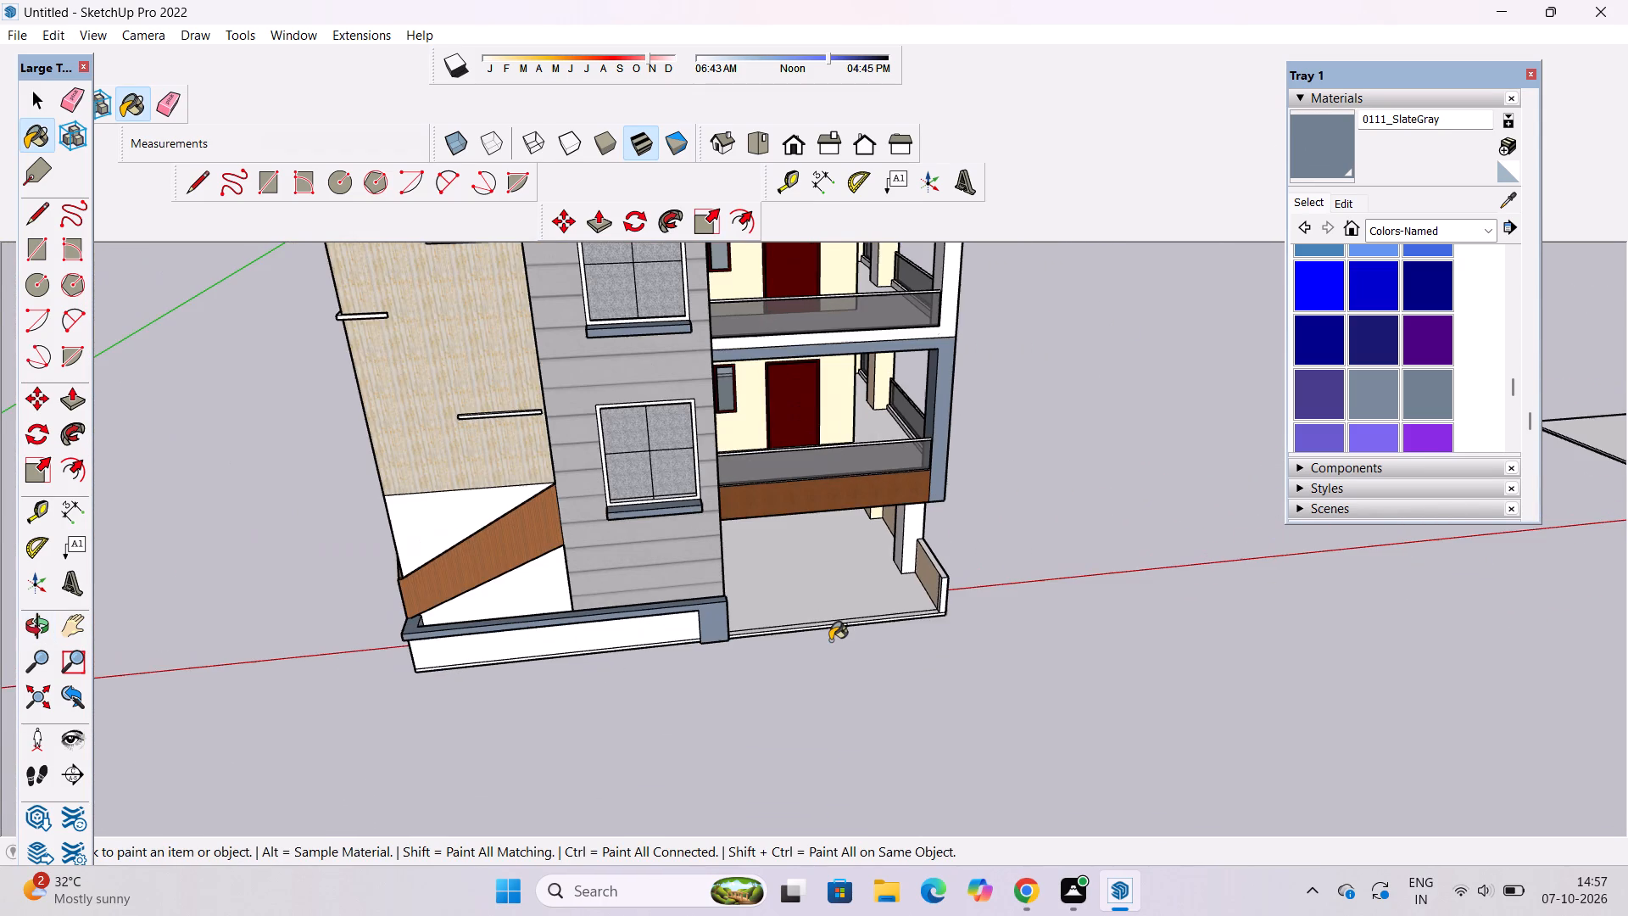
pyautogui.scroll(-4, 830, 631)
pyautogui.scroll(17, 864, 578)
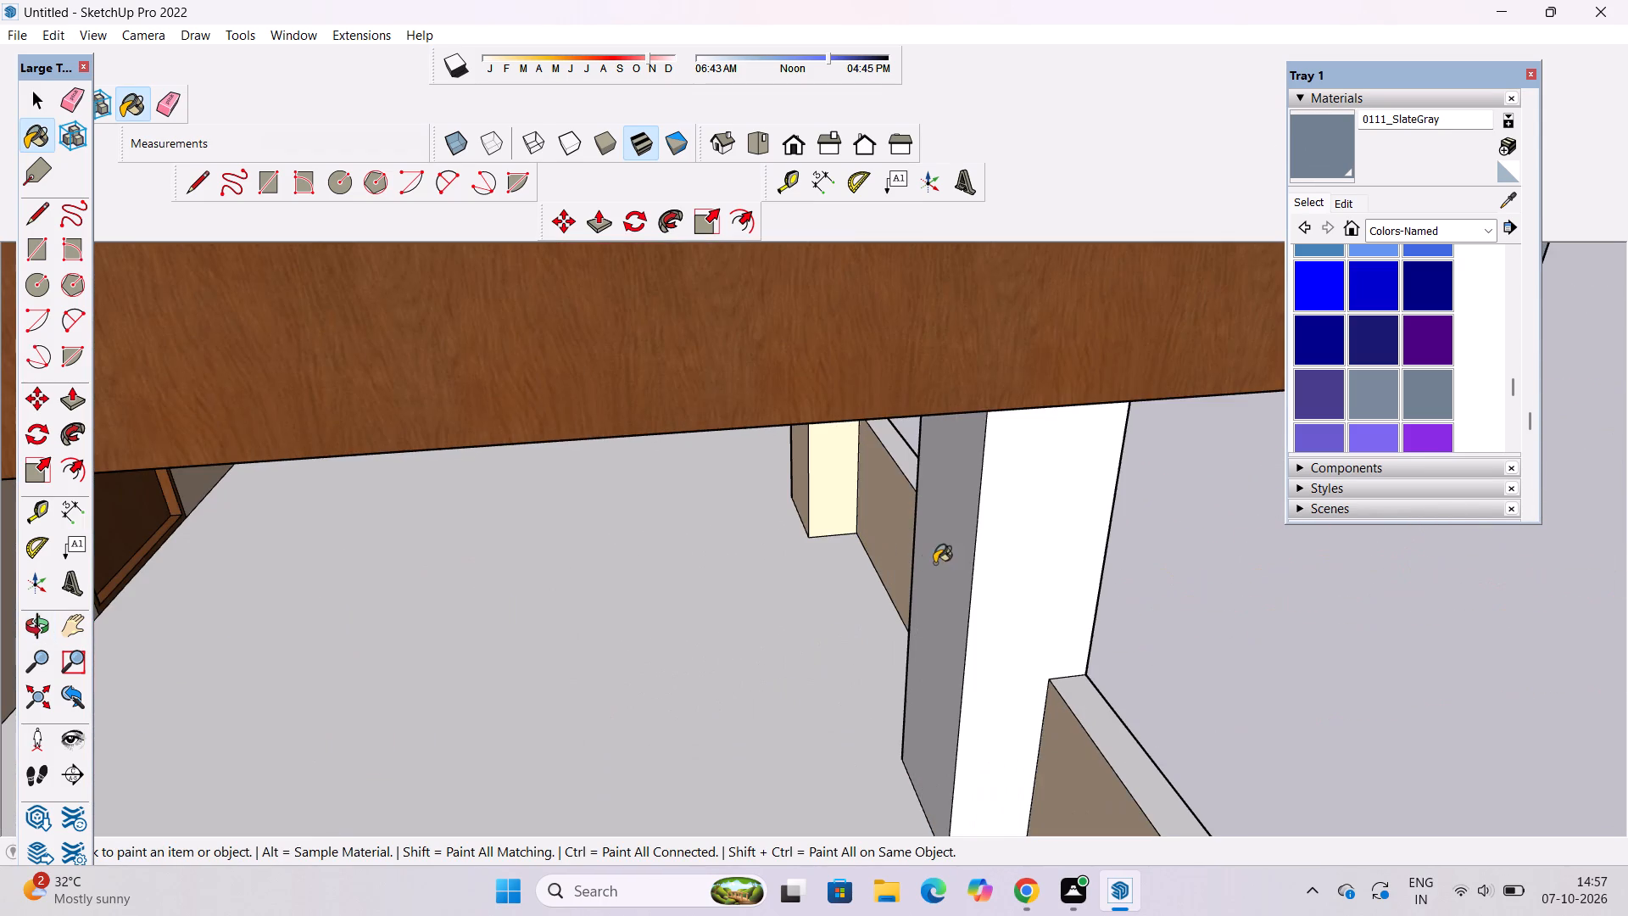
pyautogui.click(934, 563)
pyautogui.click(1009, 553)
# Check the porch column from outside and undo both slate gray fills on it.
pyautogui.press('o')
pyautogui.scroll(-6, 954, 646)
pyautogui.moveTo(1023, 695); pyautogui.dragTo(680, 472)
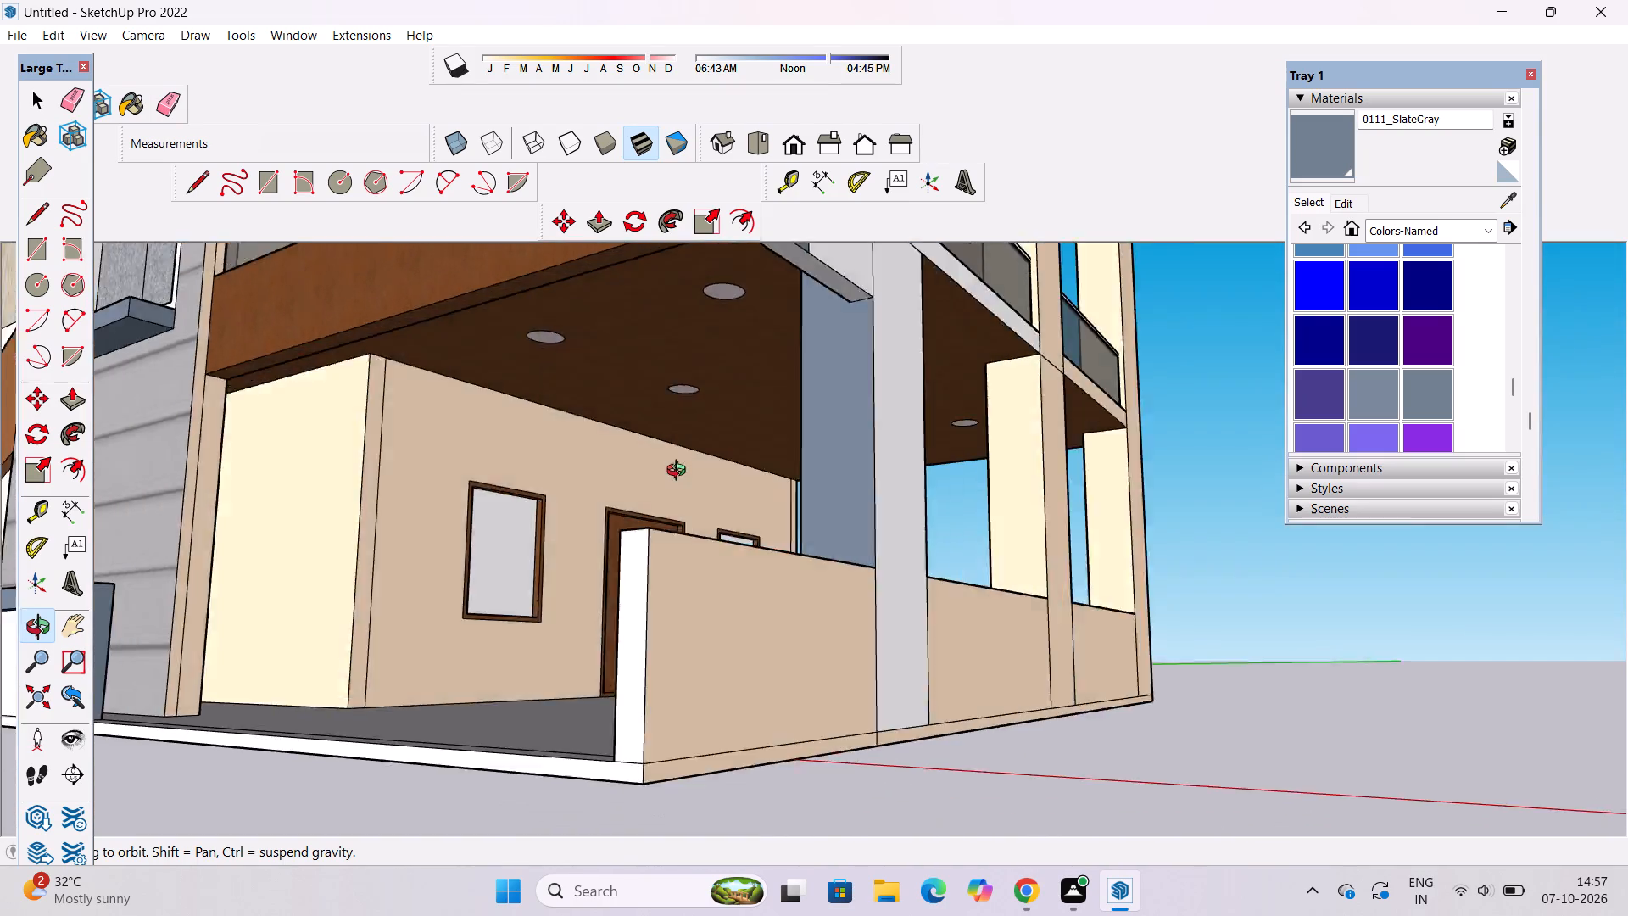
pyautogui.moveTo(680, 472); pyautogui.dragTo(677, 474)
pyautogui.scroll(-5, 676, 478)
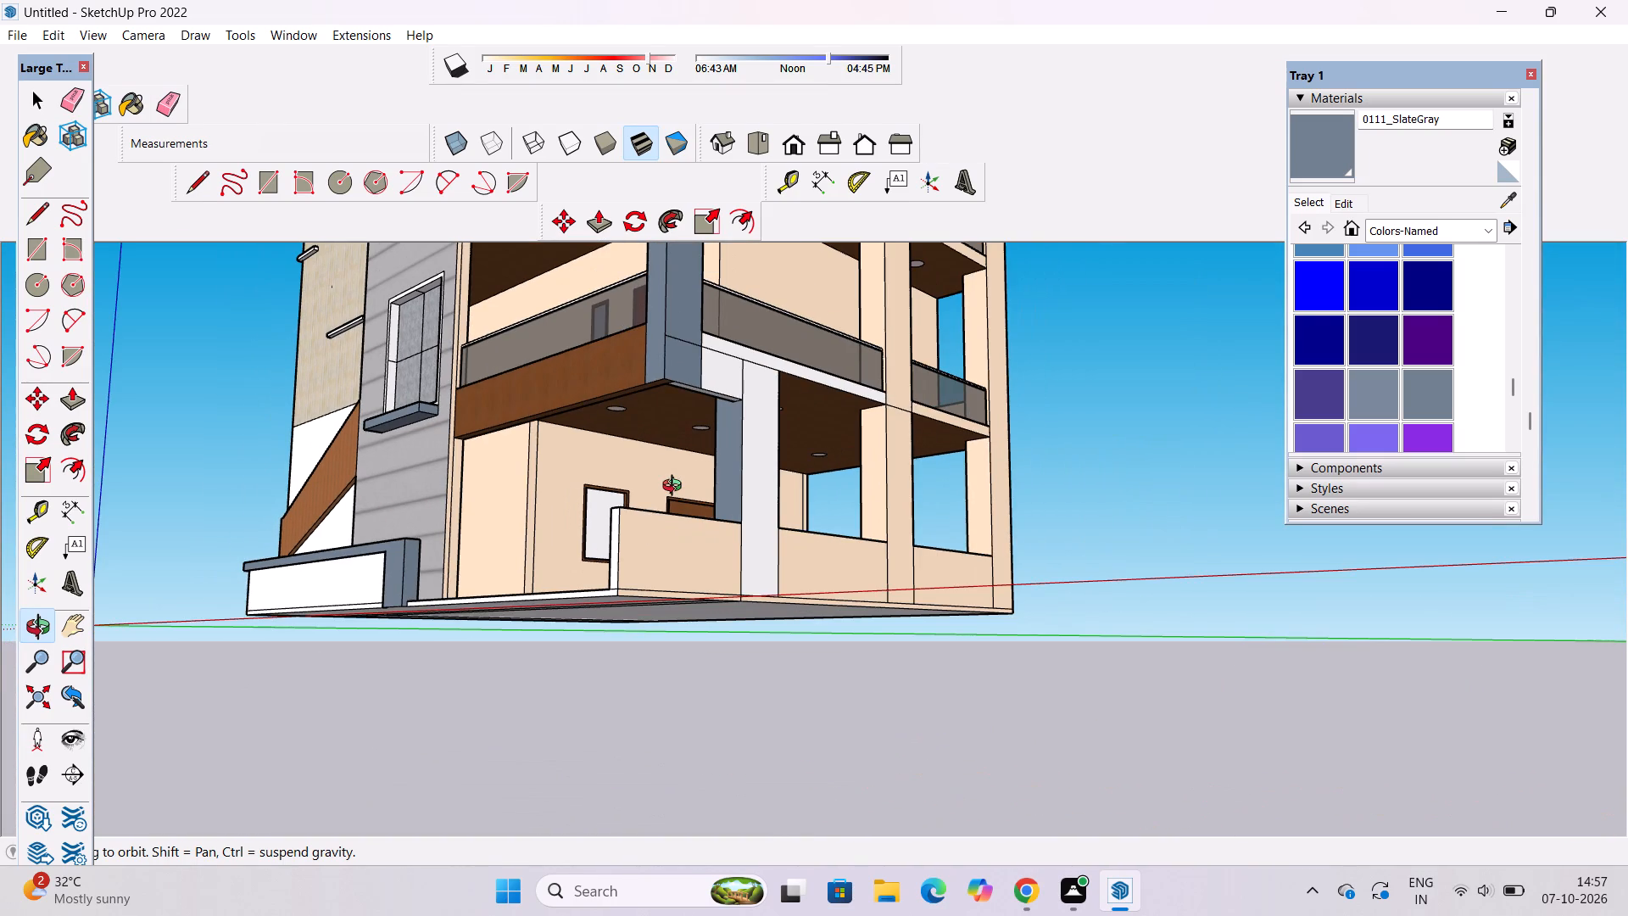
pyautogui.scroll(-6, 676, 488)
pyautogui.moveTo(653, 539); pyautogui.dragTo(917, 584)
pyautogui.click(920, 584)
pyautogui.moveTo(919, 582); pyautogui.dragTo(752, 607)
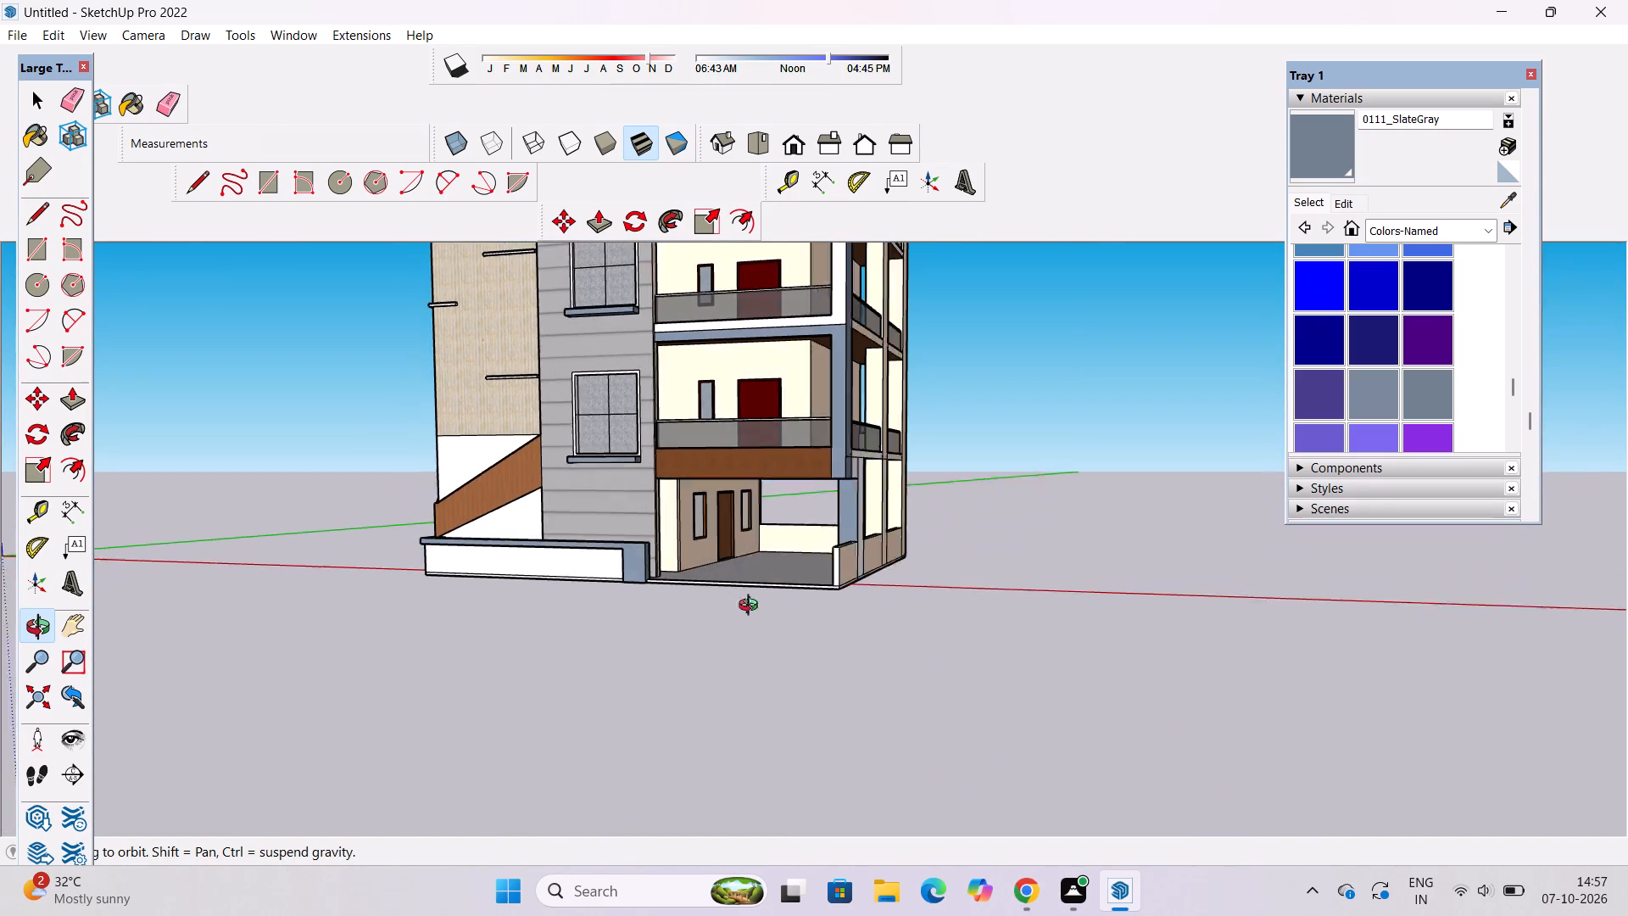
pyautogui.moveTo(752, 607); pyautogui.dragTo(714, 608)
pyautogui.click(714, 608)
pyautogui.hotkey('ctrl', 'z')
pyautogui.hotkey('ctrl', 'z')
# Paint the two inward-visible faces of the white porch column with 0012_Bisque from Colors-Named.
pyautogui.scroll(9, 824, 524)
pyautogui.moveTo(811, 510); pyautogui.dragTo(1051, 442)
pyautogui.moveTo(1051, 442); pyautogui.dragTo(896, 479)
pyautogui.moveTo(883, 482); pyautogui.dragTo(1048, 421)
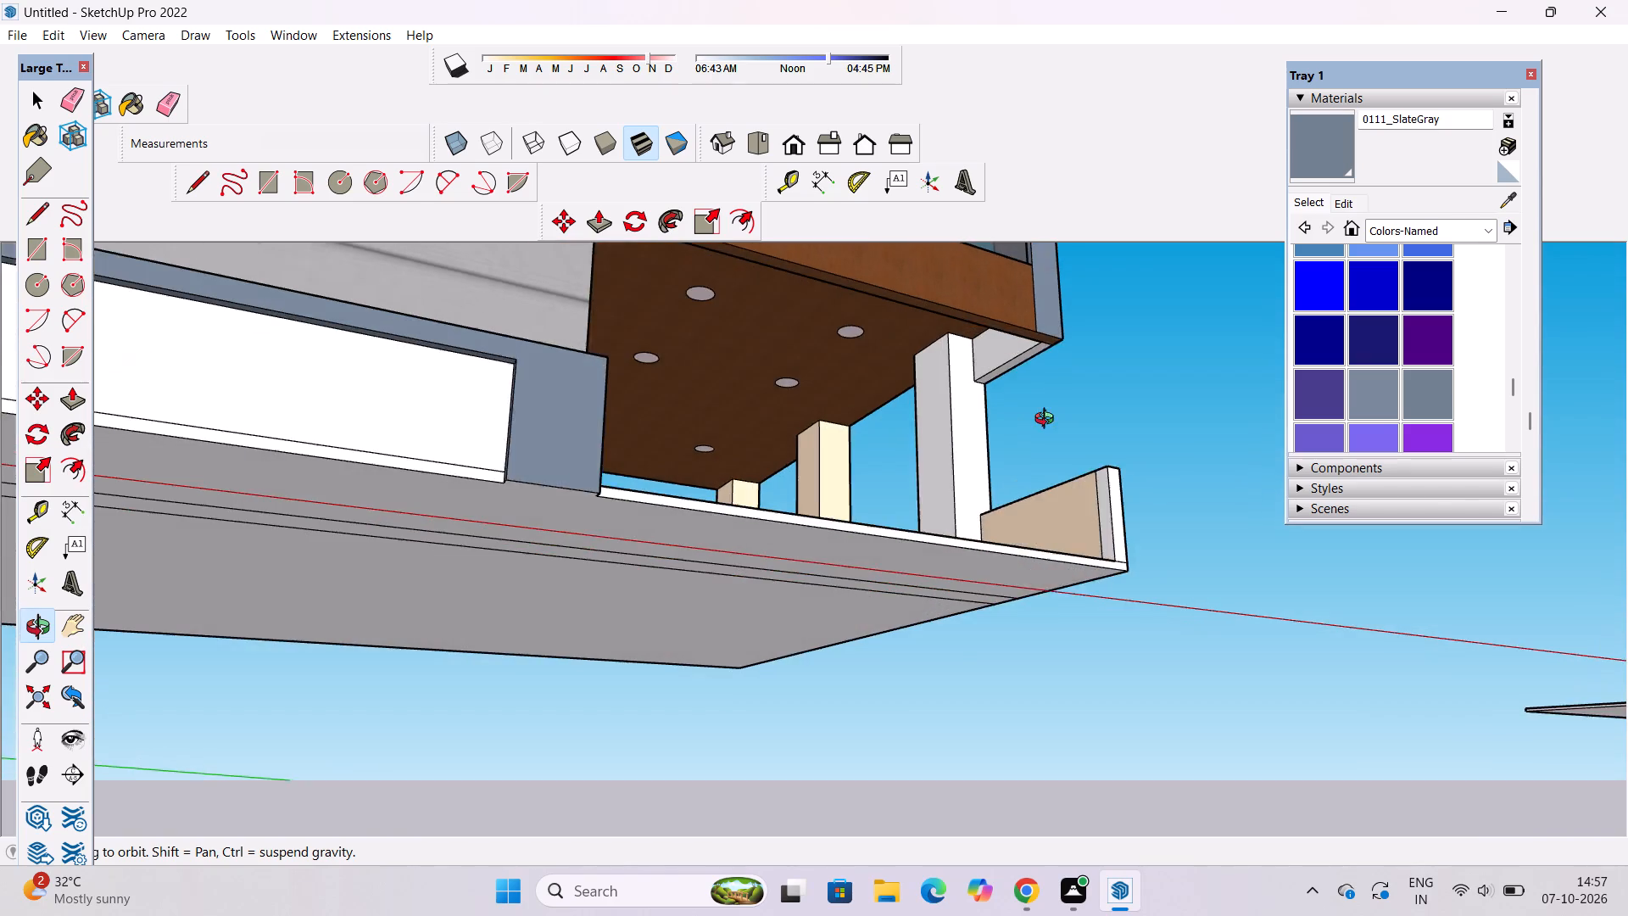
pyautogui.moveTo(1048, 421); pyautogui.dragTo(1063, 433)
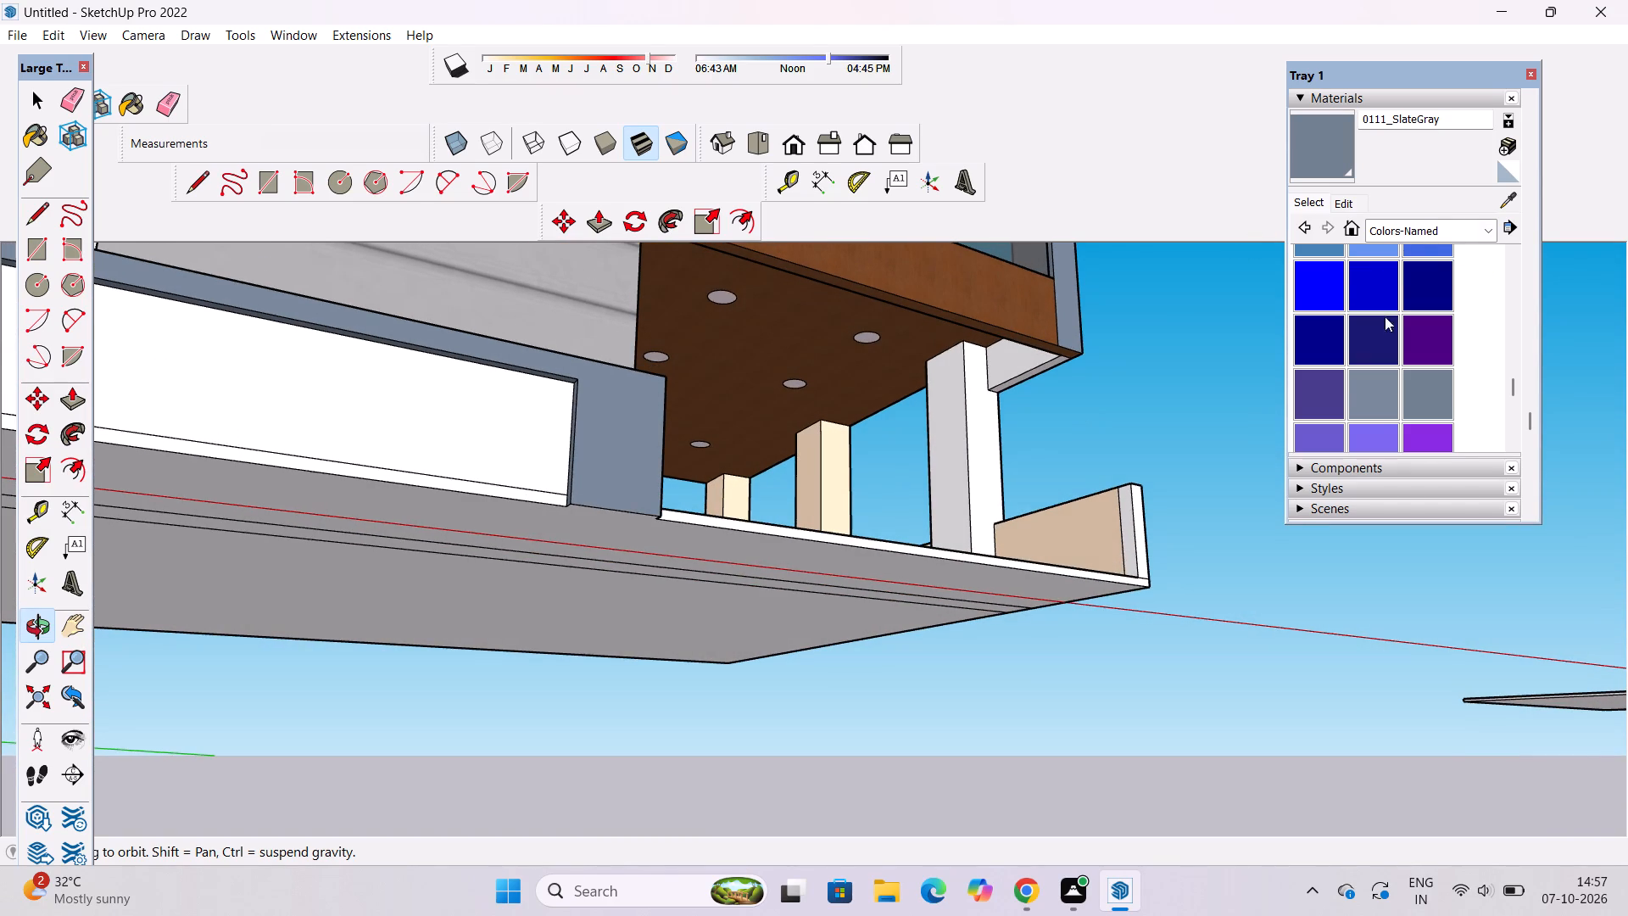
pyautogui.scroll(14, 1385, 316)
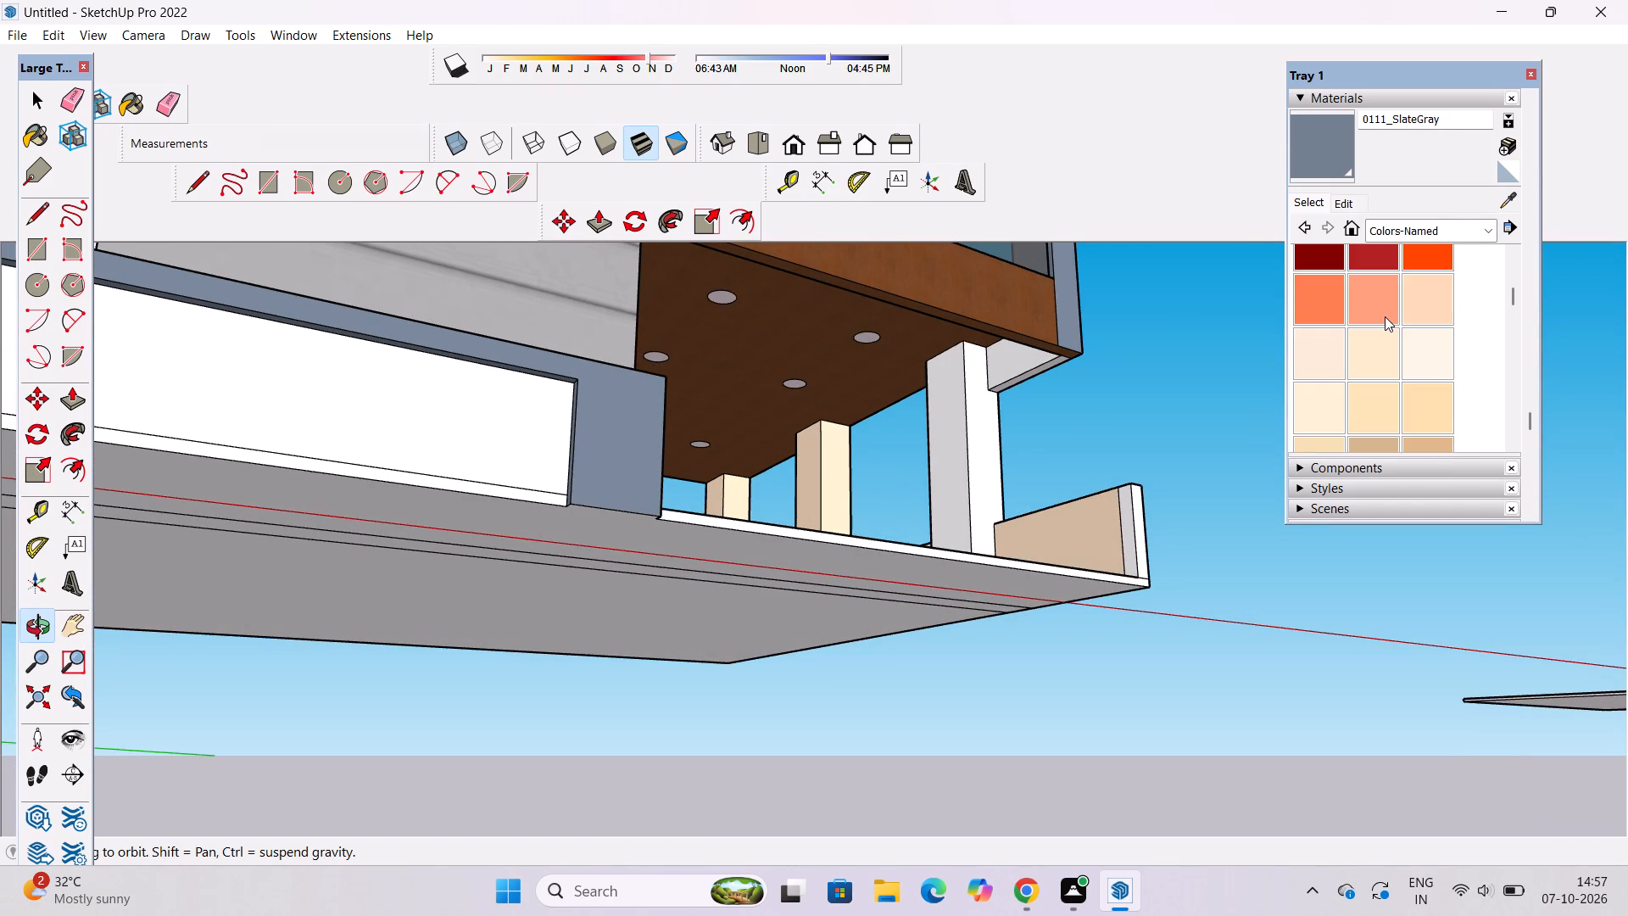
pyautogui.scroll(4, 1385, 316)
pyautogui.click(1434, 431)
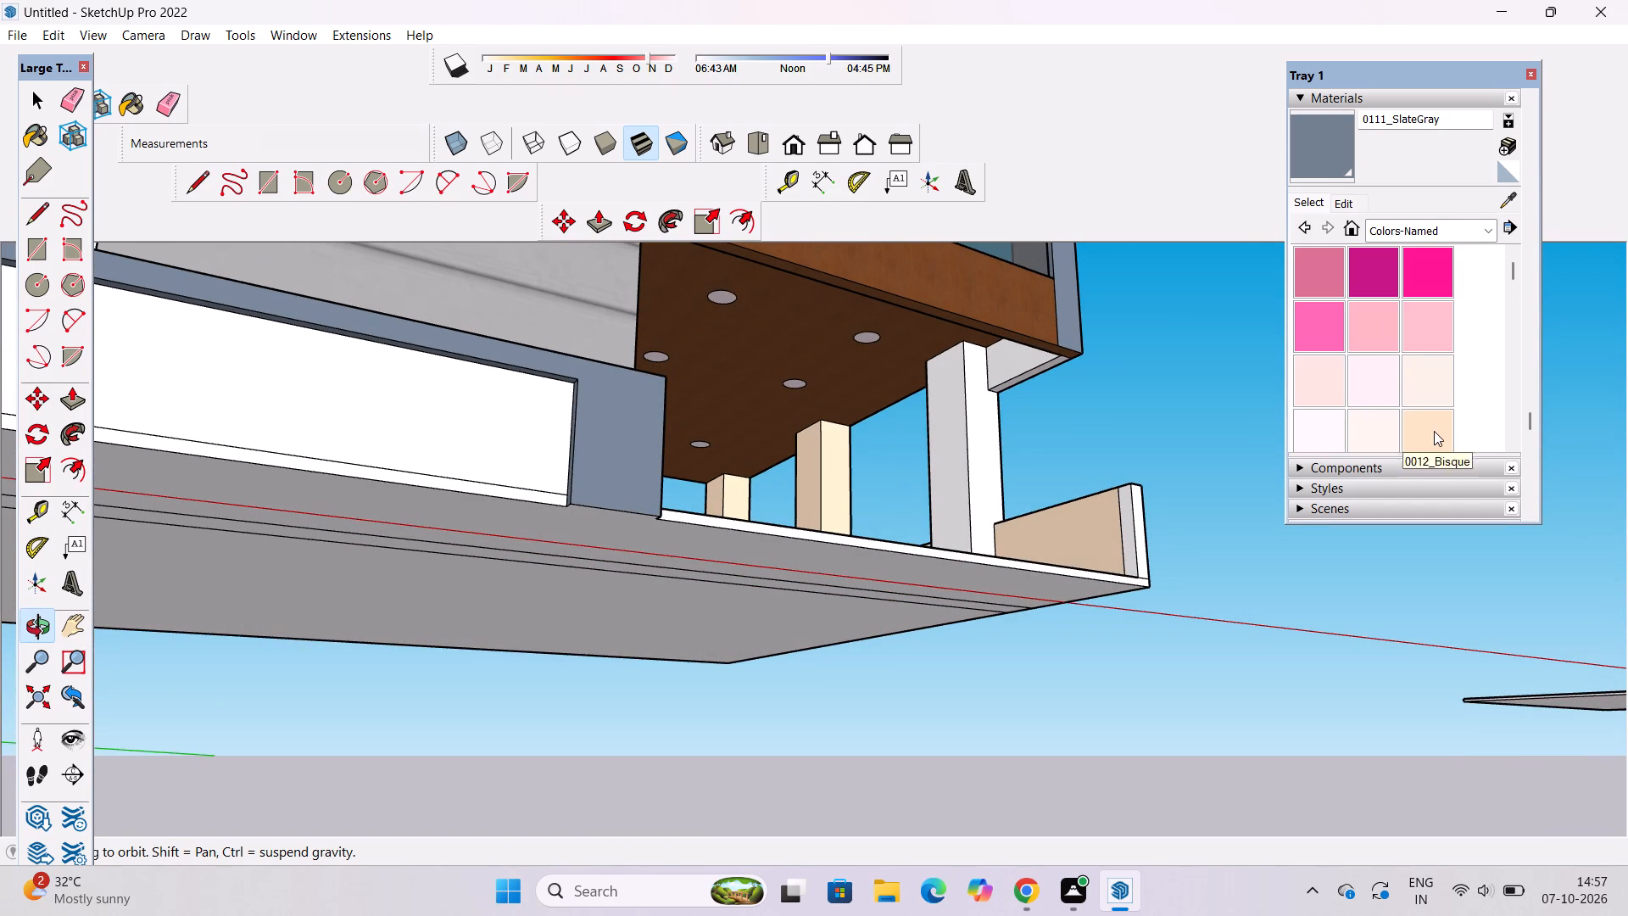
pyautogui.click(958, 416)
pyautogui.click(969, 400)
pyautogui.click(995, 359)
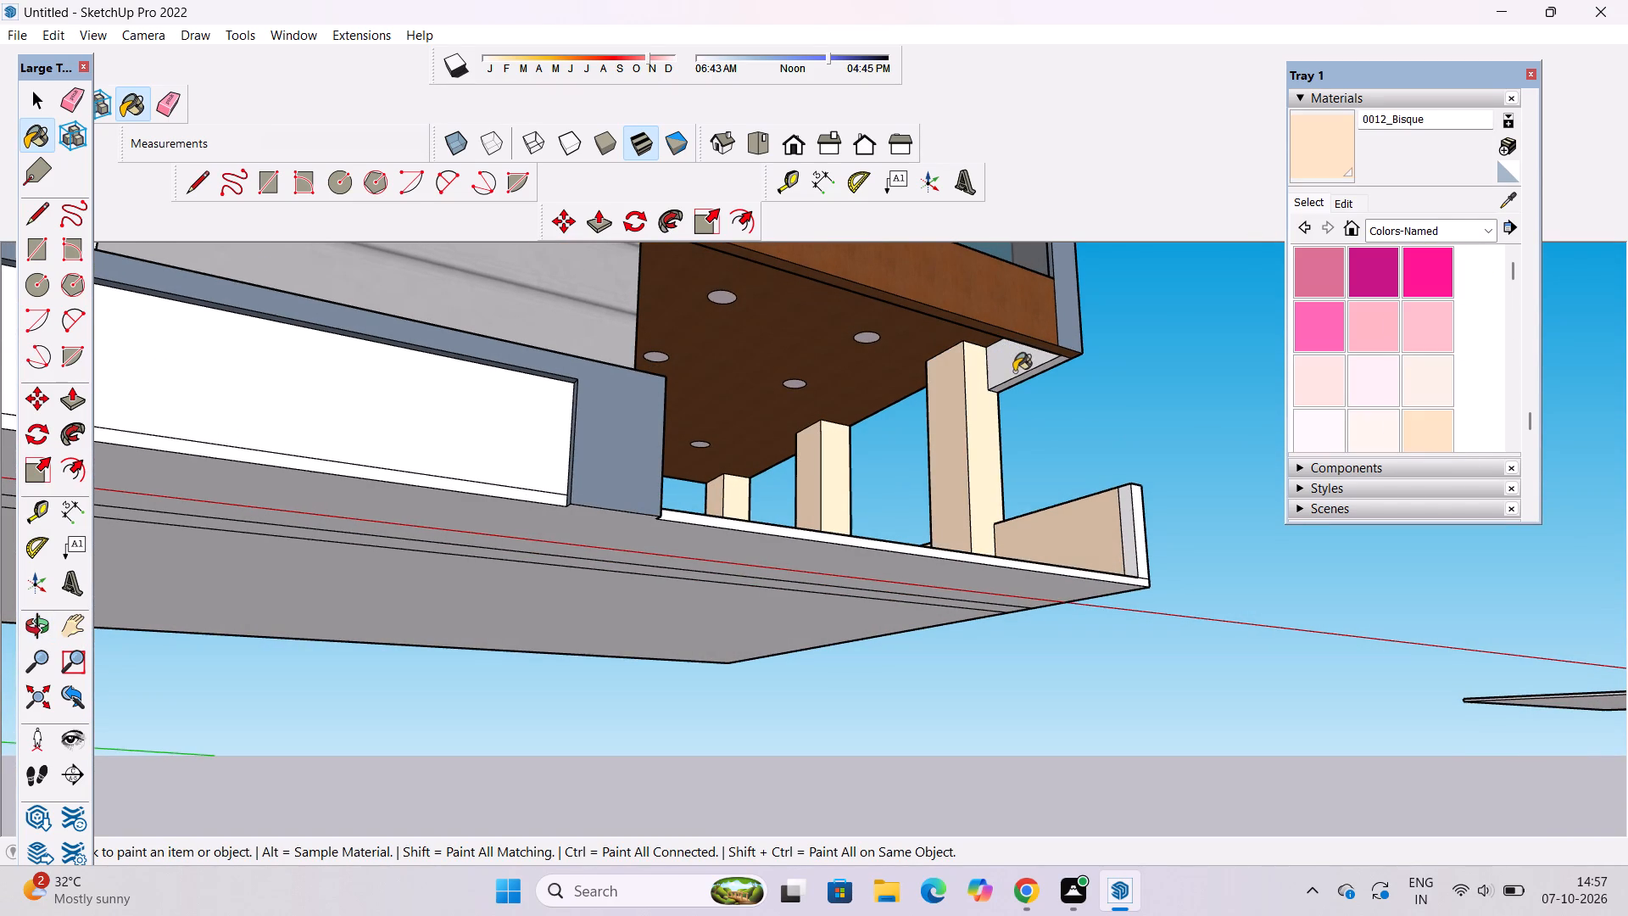
# Paint the side and underside of the short beam beside the porch column with 0012_Bisque.
pyautogui.click(1020, 377)
pyautogui.click(1020, 377)
pyautogui.scroll(1, 1033, 381)
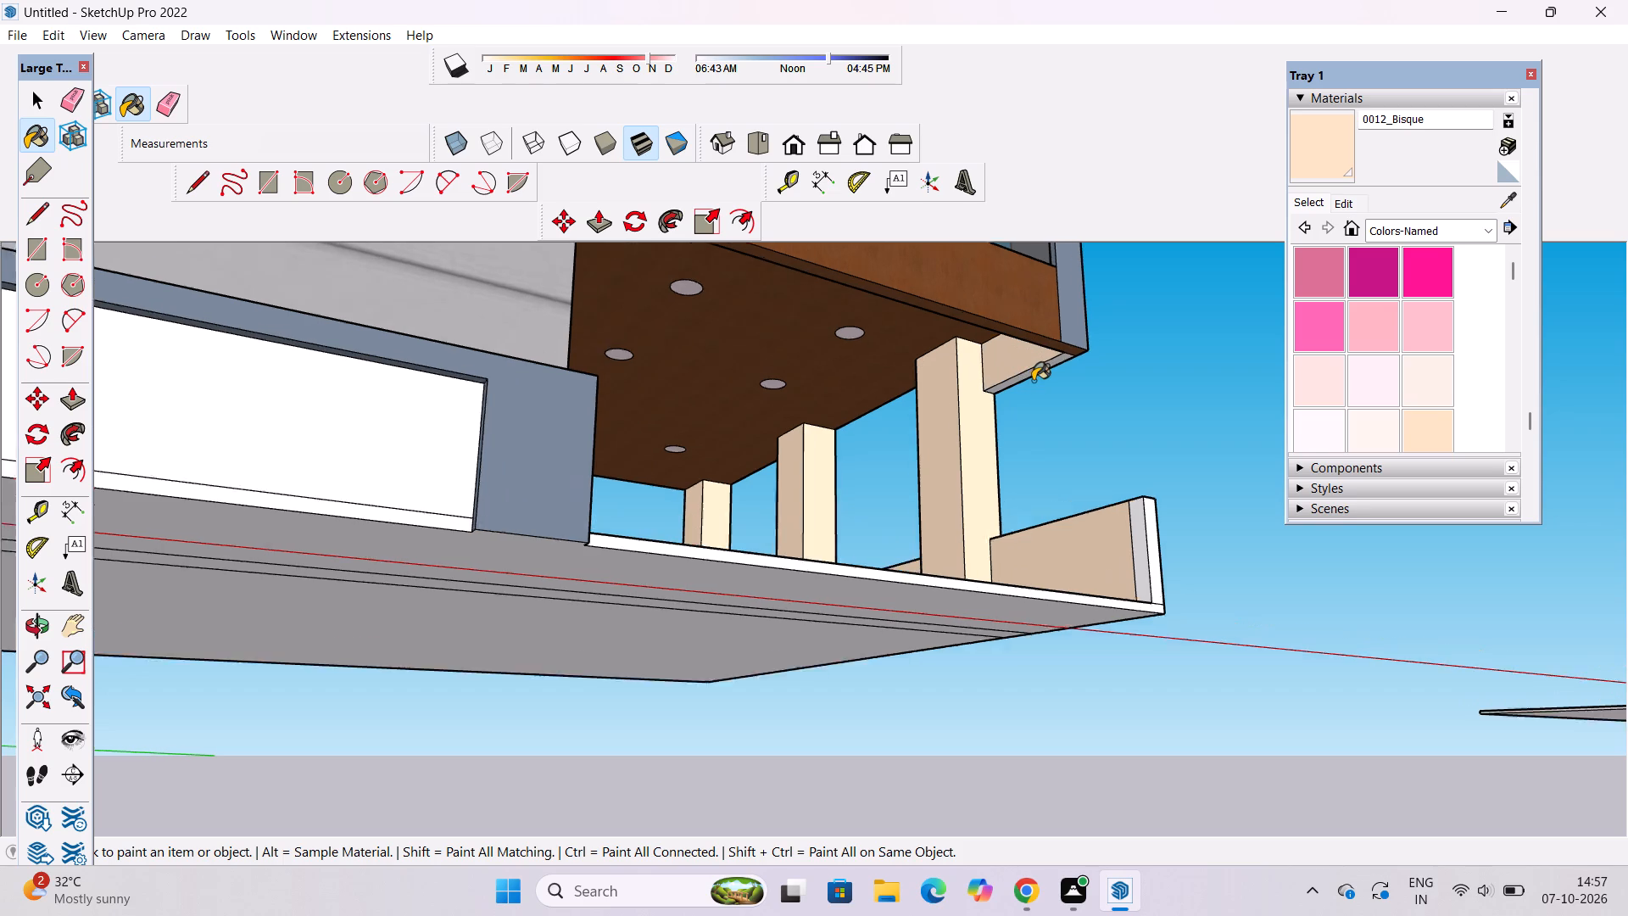
pyautogui.scroll(8, 1033, 381)
pyautogui.click(1036, 367)
# Paint the outer faces of the short beam, the porch column and the slab edge above them with 0012_Bisque.
pyautogui.press('o')
pyautogui.scroll(-6, 1036, 366)
pyautogui.moveTo(1057, 460); pyautogui.dragTo(671, 559)
pyautogui.scroll(-2, 669, 559)
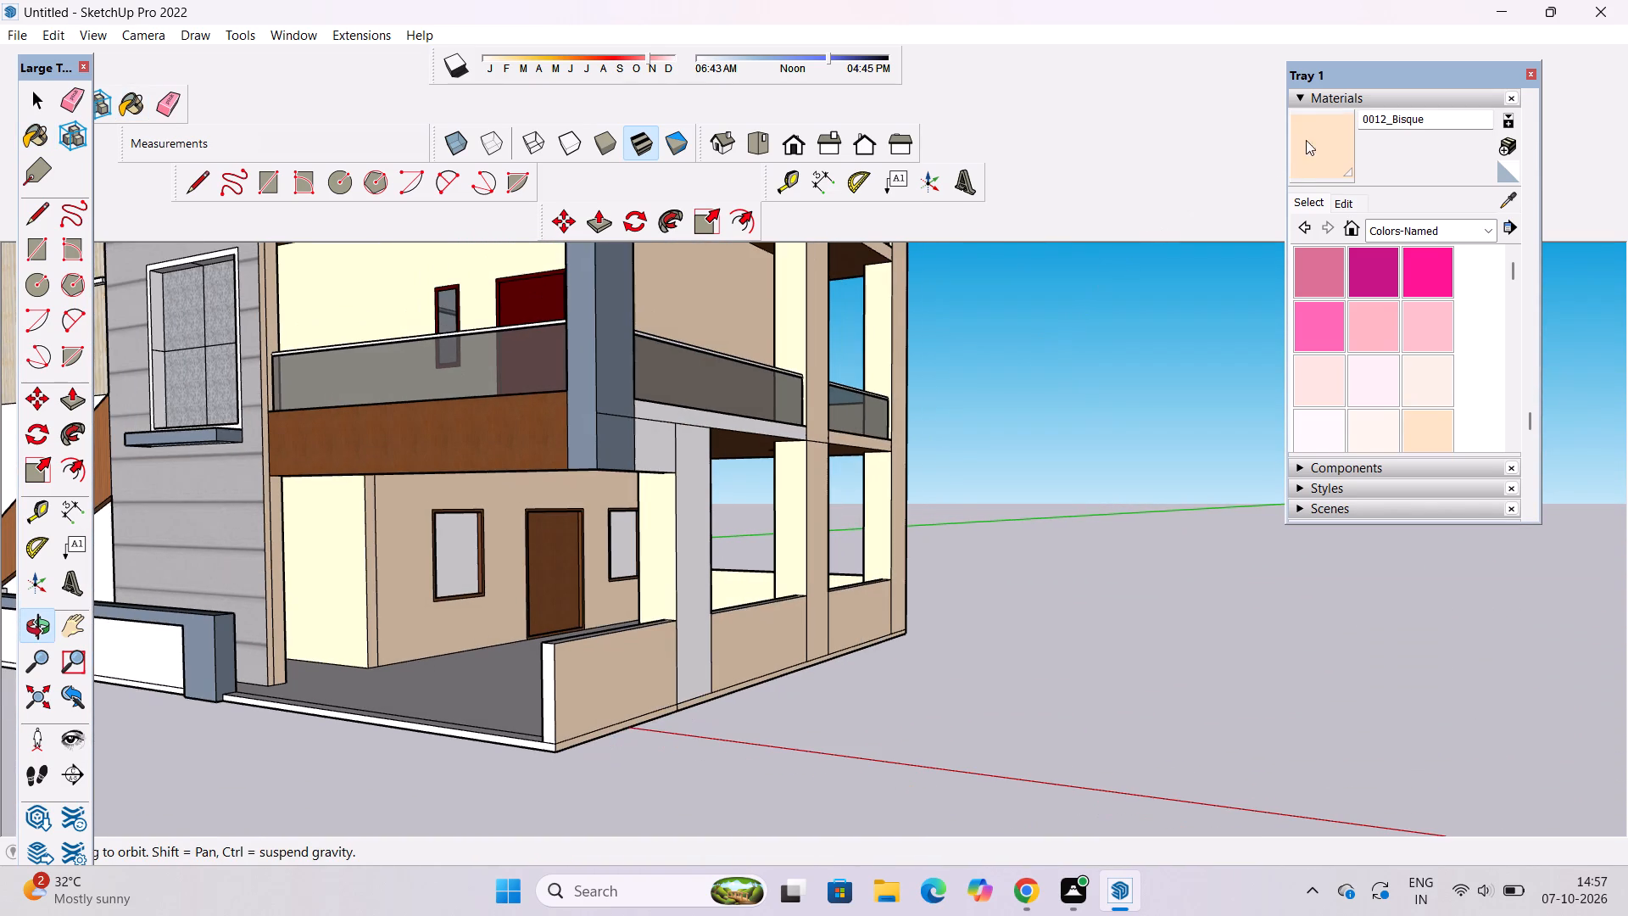
pyautogui.click(1315, 137)
pyautogui.scroll(-5, 650, 712)
pyautogui.scroll(9, 665, 563)
pyautogui.click(630, 537)
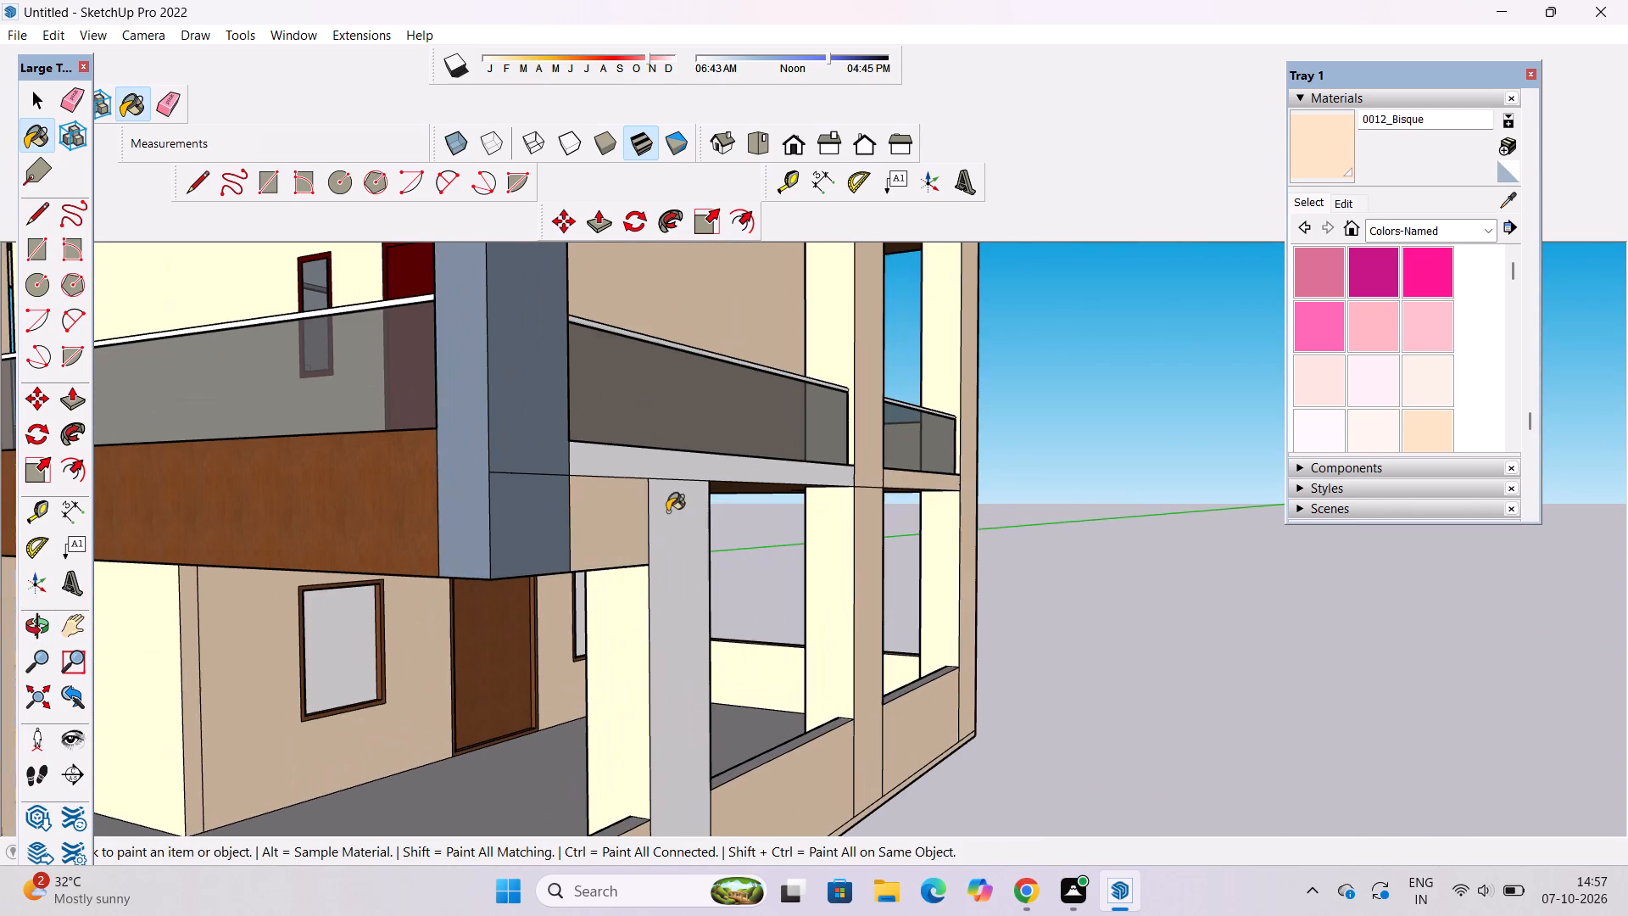
pyautogui.click(673, 508)
pyautogui.click(677, 471)
pyautogui.scroll(-4, 884, 529)
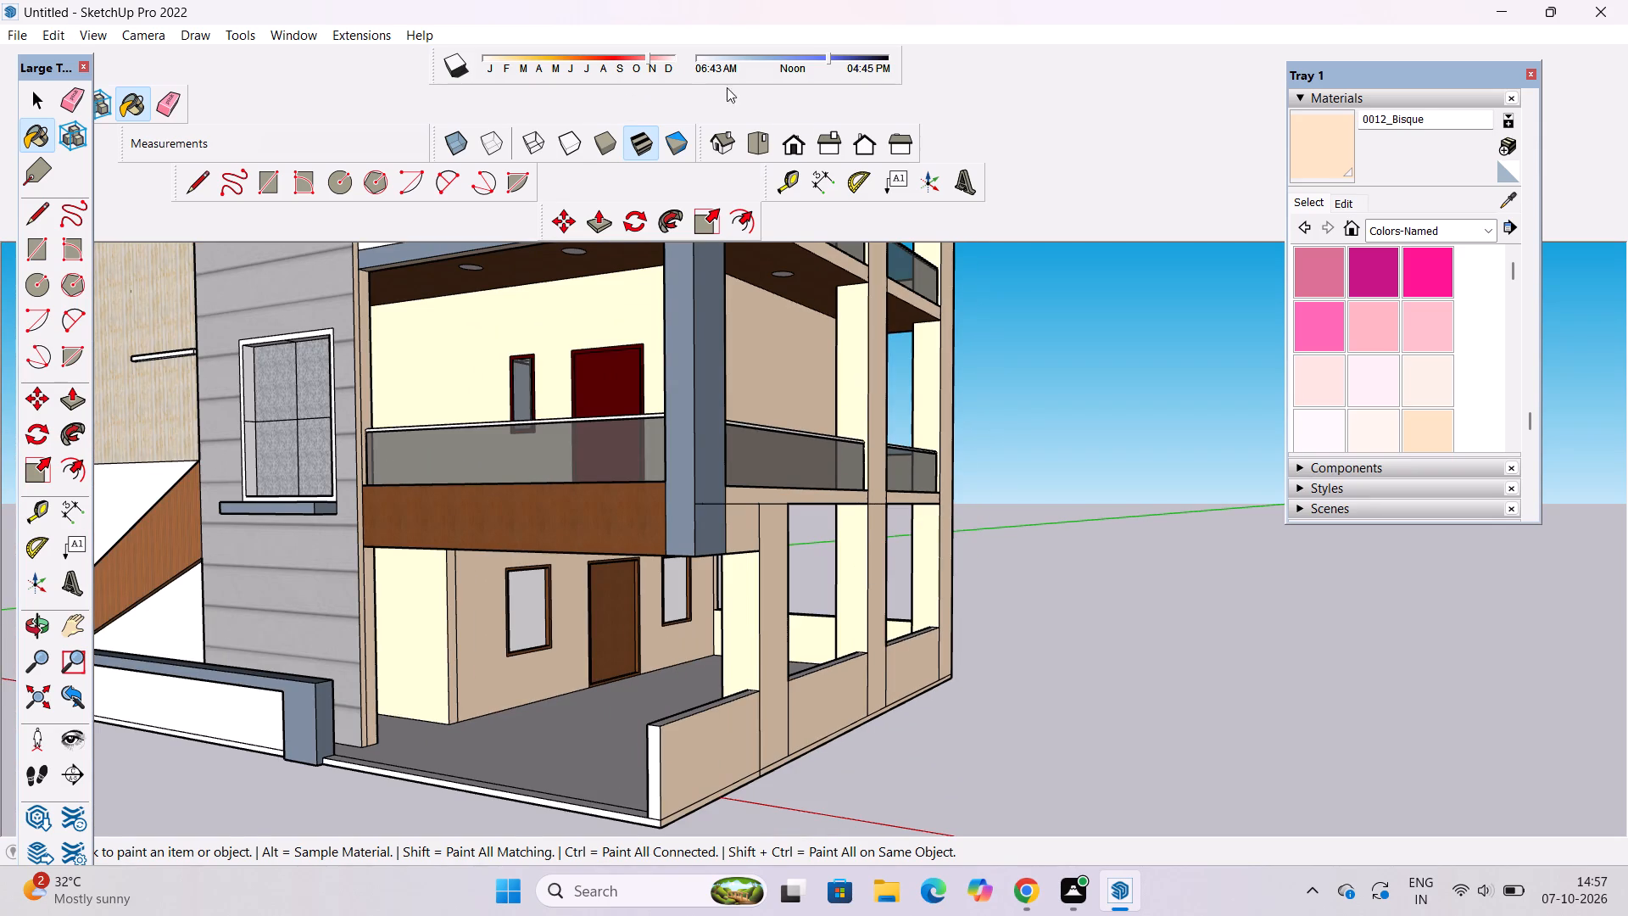
# Examine the building from the front, side and above for surfaces that still need a material.
pyautogui.moveTo(798, 142); pyautogui.dragTo(798, 150)
pyautogui.scroll(-6, 751, 542)
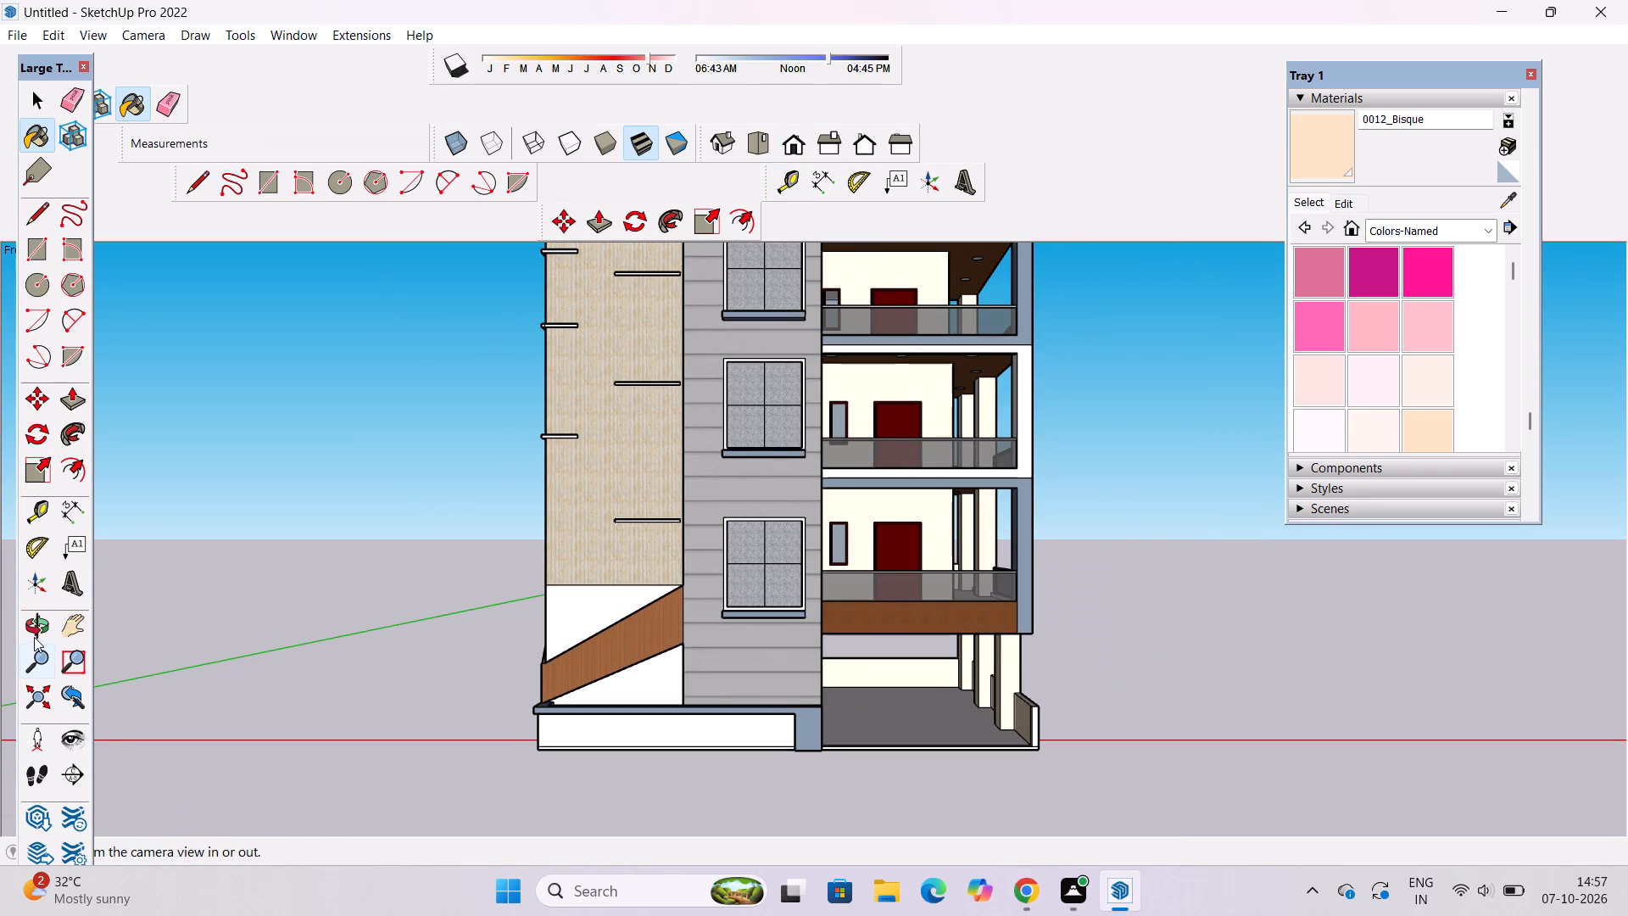
pyautogui.click(33, 621)
pyautogui.scroll(-4, 238, 565)
pyautogui.scroll(3, 851, 553)
pyautogui.moveTo(579, 701); pyautogui.dragTo(644, 669)
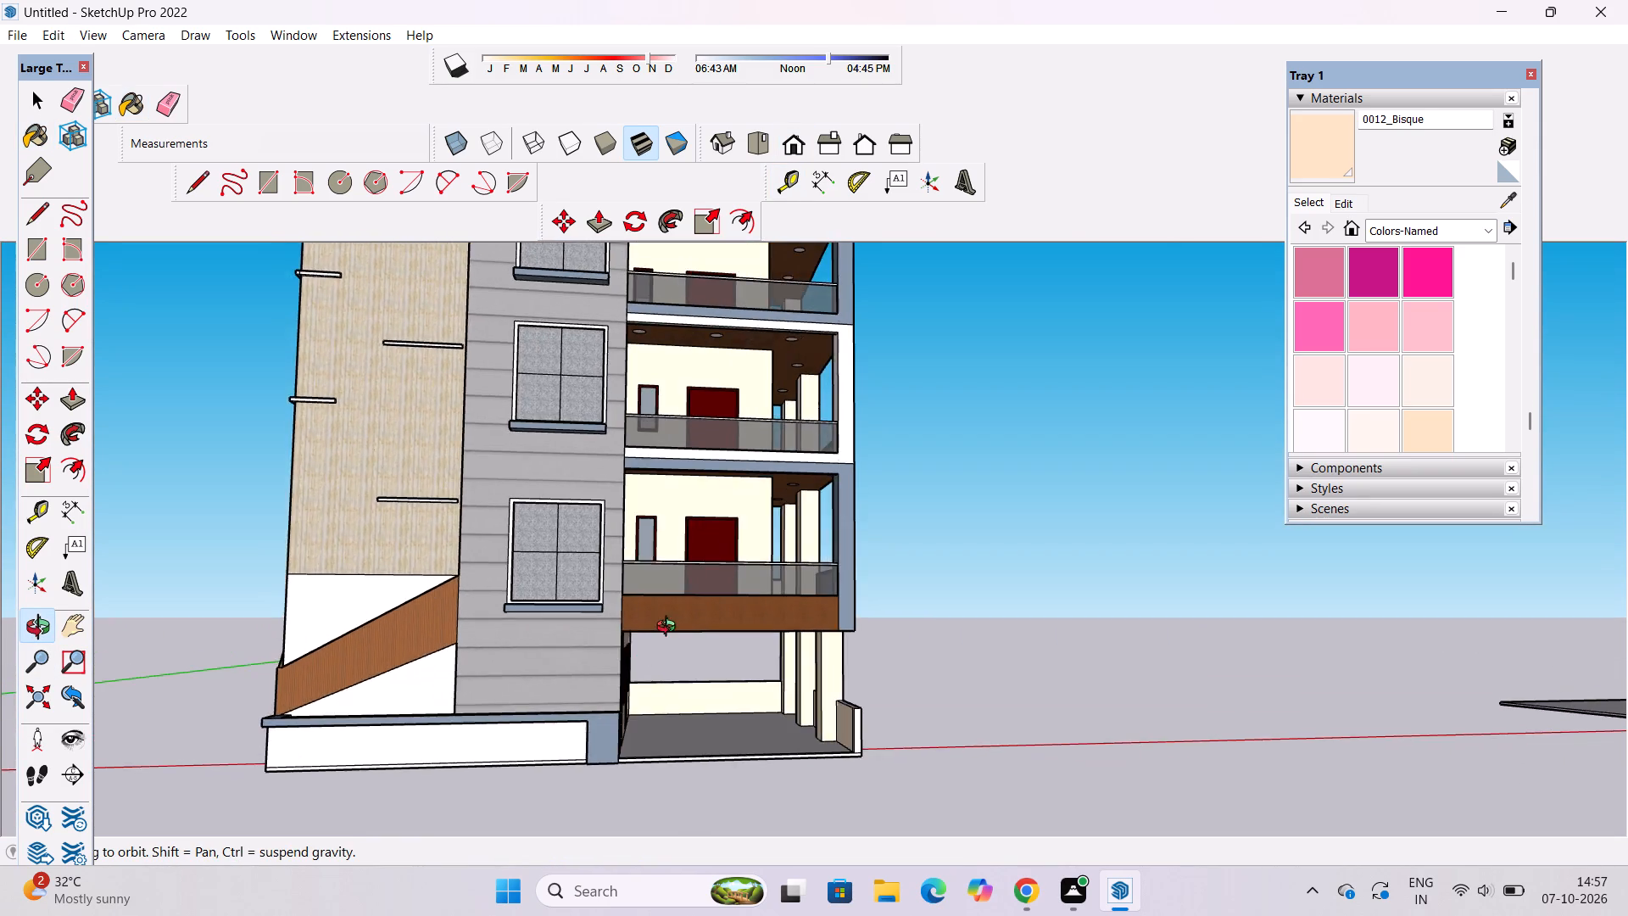
pyautogui.scroll(-5, 670, 628)
pyautogui.moveTo(658, 679); pyautogui.dragTo(644, 757)
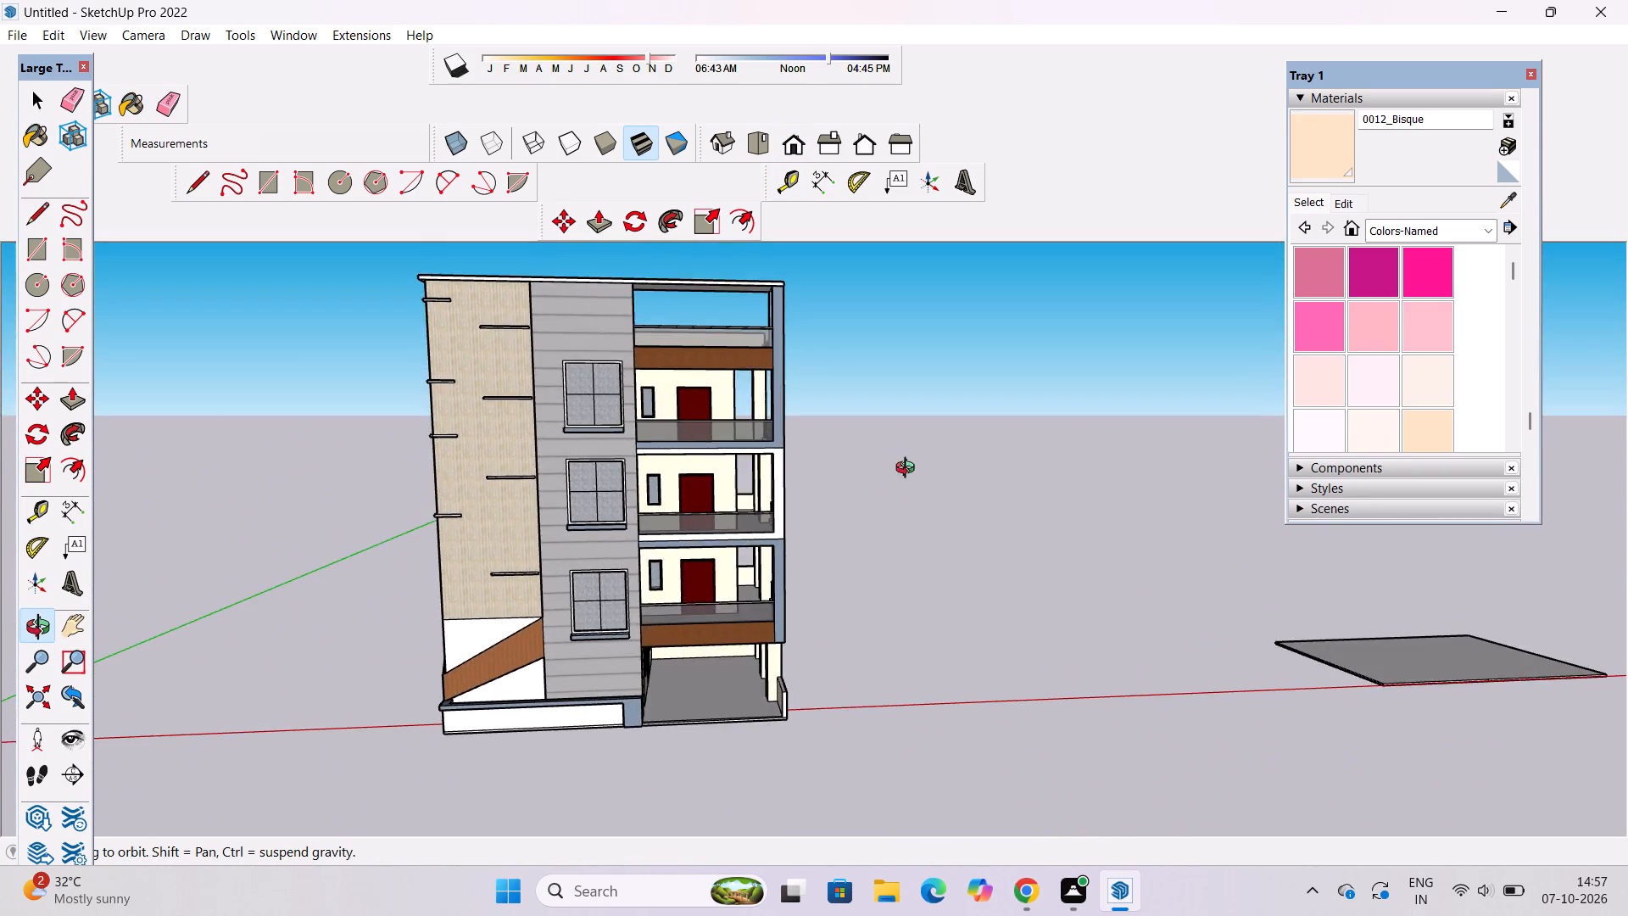
pyautogui.scroll(5, 912, 454)
pyautogui.moveTo(921, 456); pyautogui.dragTo(399, 581)
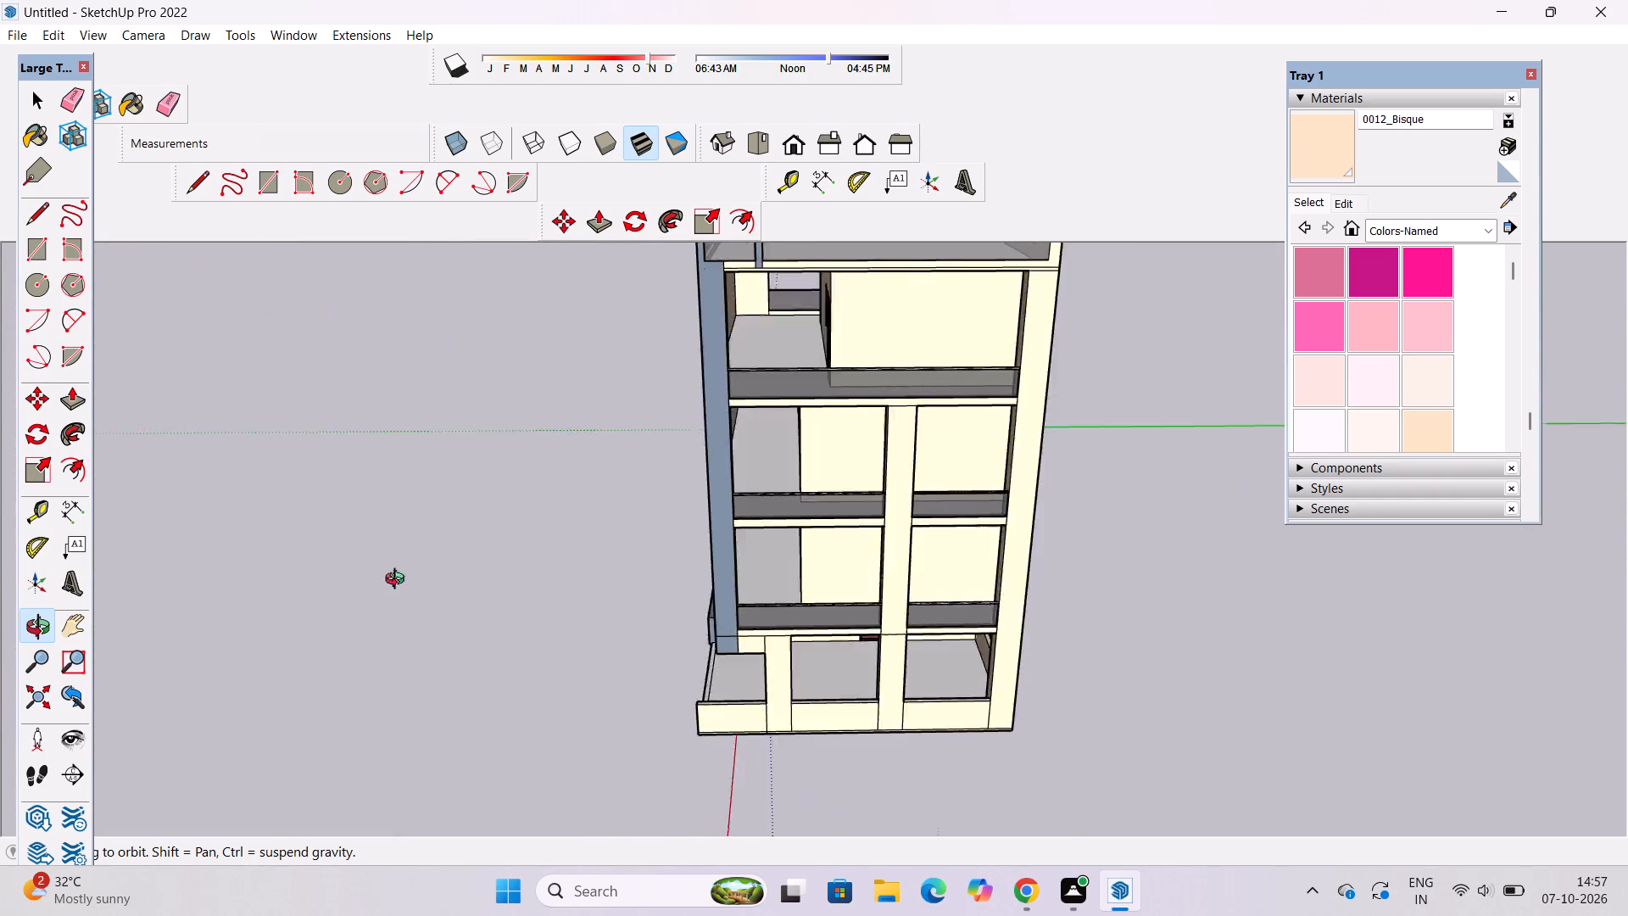
pyautogui.moveTo(399, 581); pyautogui.dragTo(809, 650)
# Paint the floors of the three front balconies with Stone Marble from the Stone collection.
pyautogui.click(1387, 234)
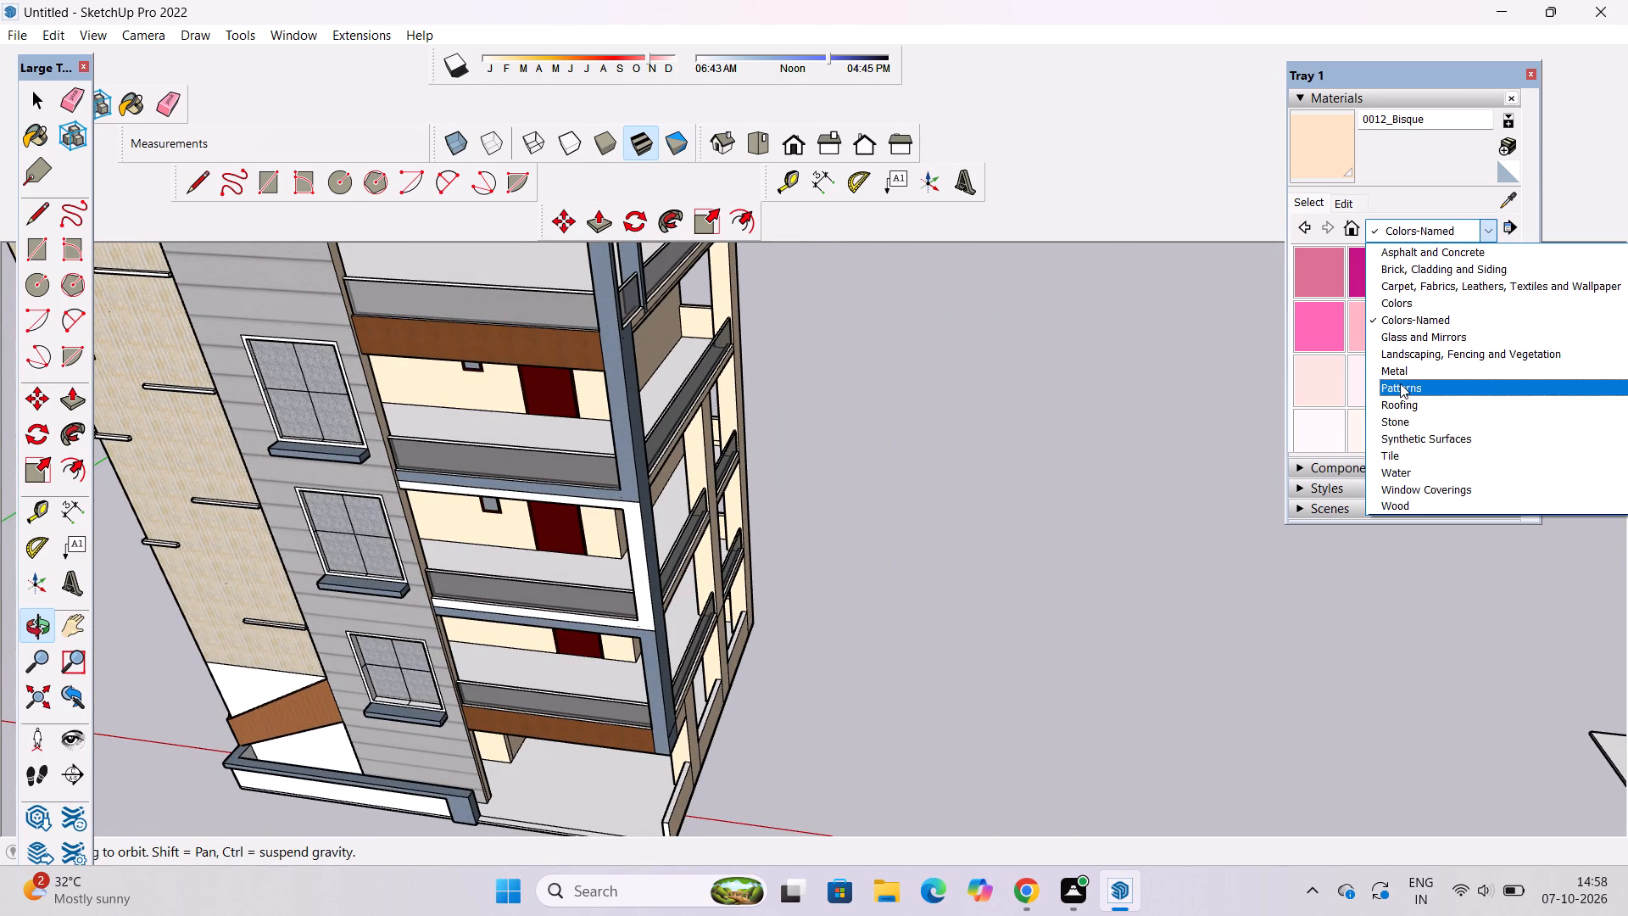
pyautogui.click(1400, 422)
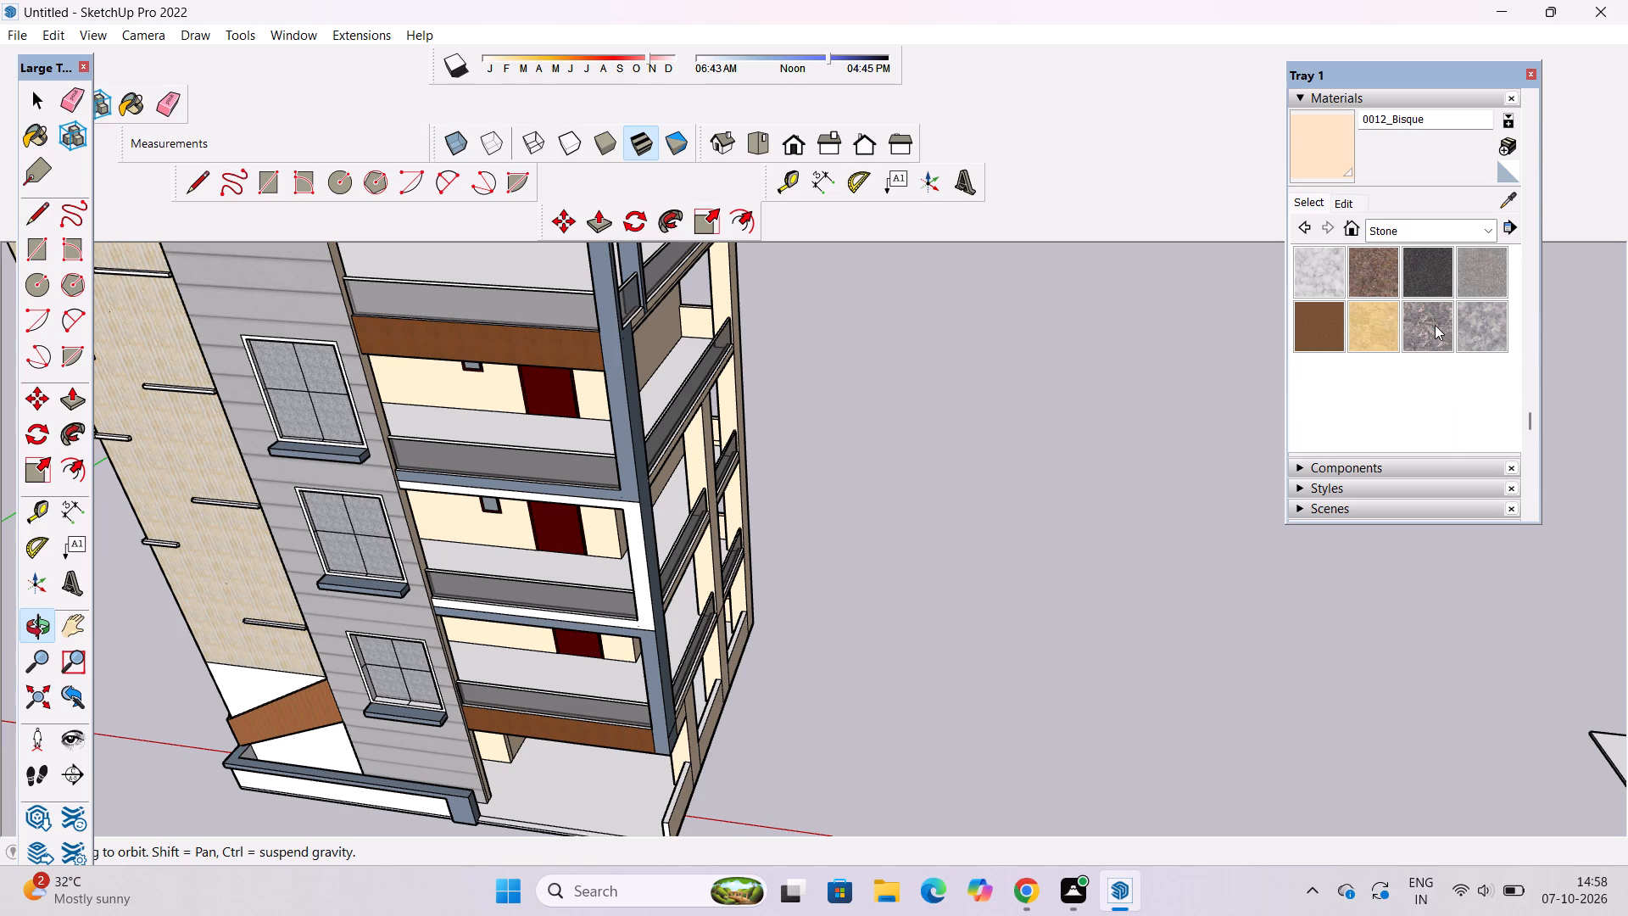
pyautogui.click(1435, 325)
pyautogui.click(508, 427)
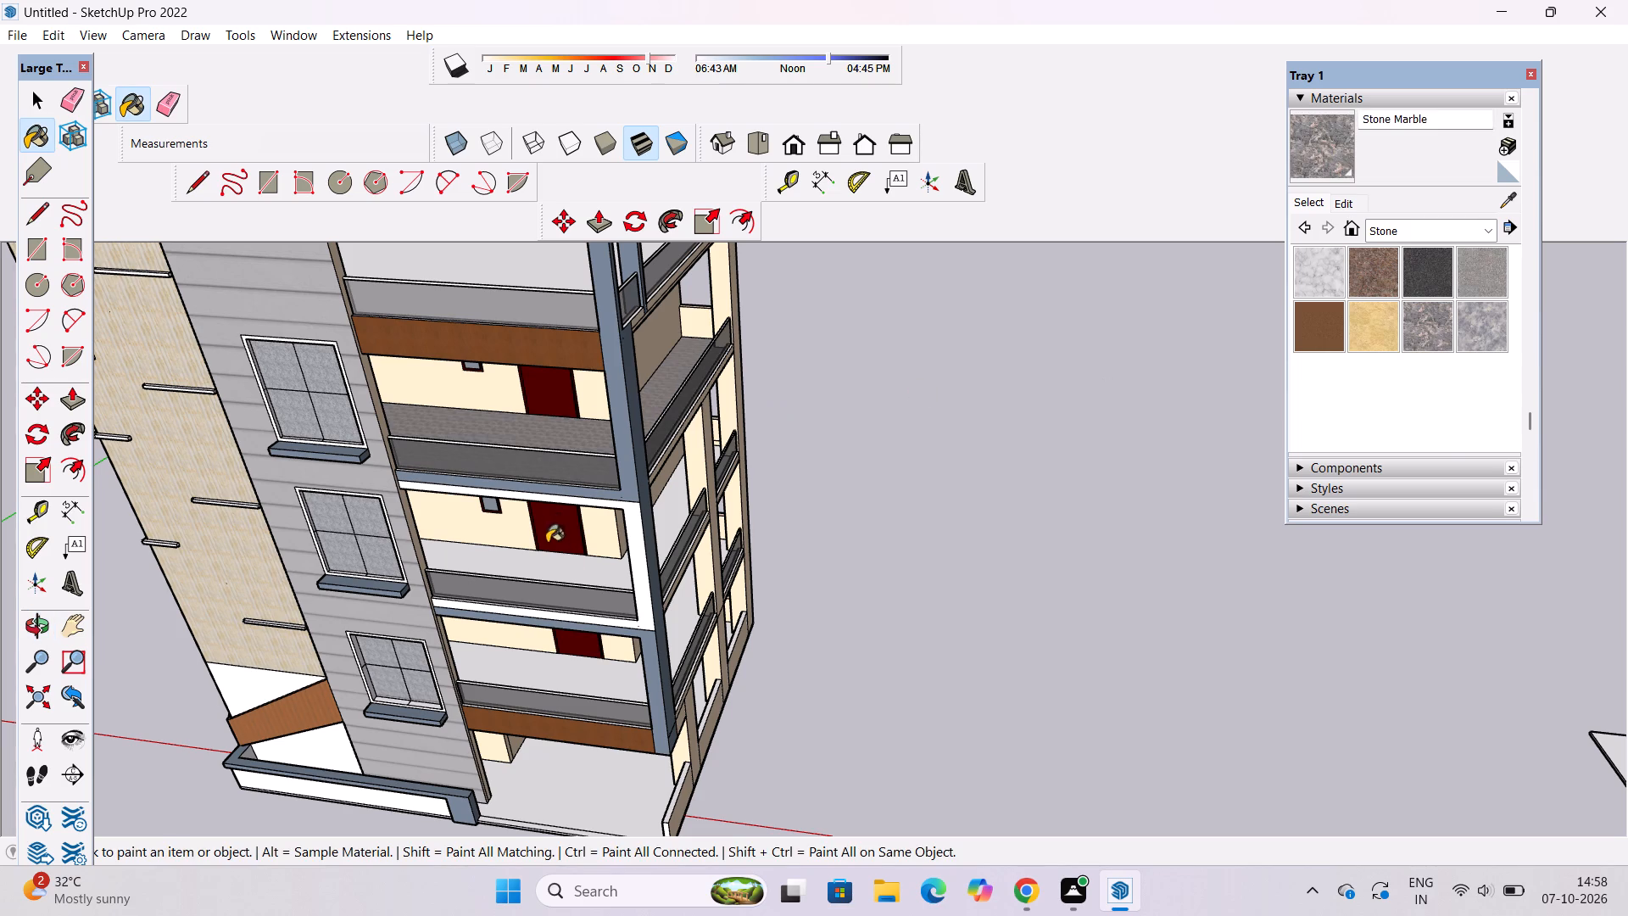
pyautogui.click(583, 567)
pyautogui.scroll(12, 586, 706)
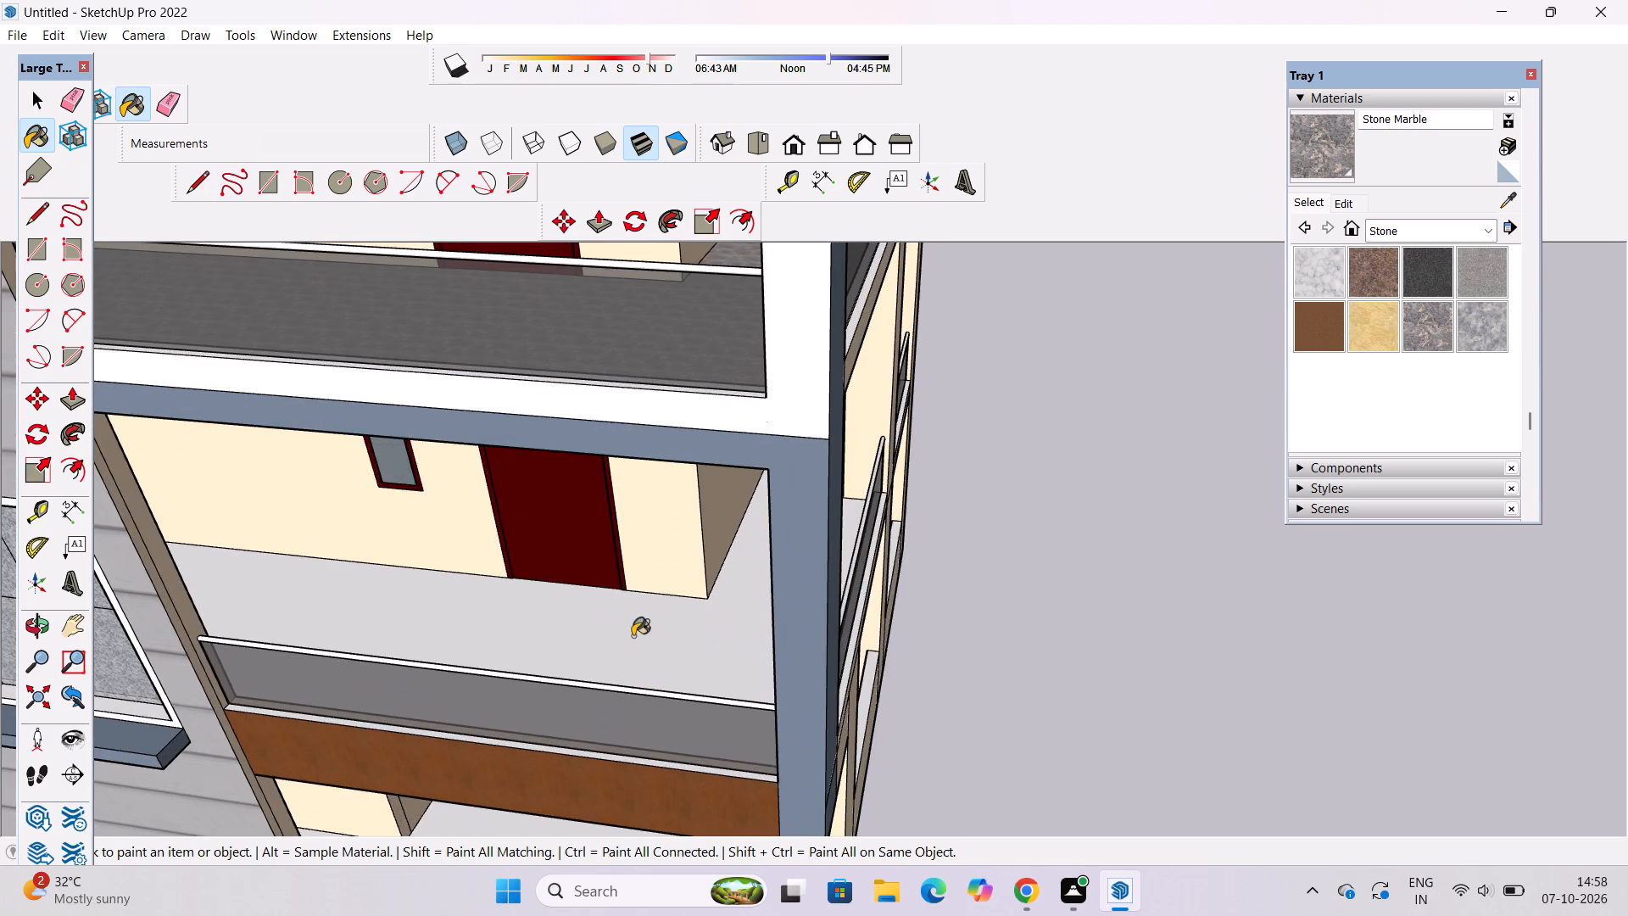
pyautogui.click(633, 636)
pyautogui.scroll(-6, 487, 576)
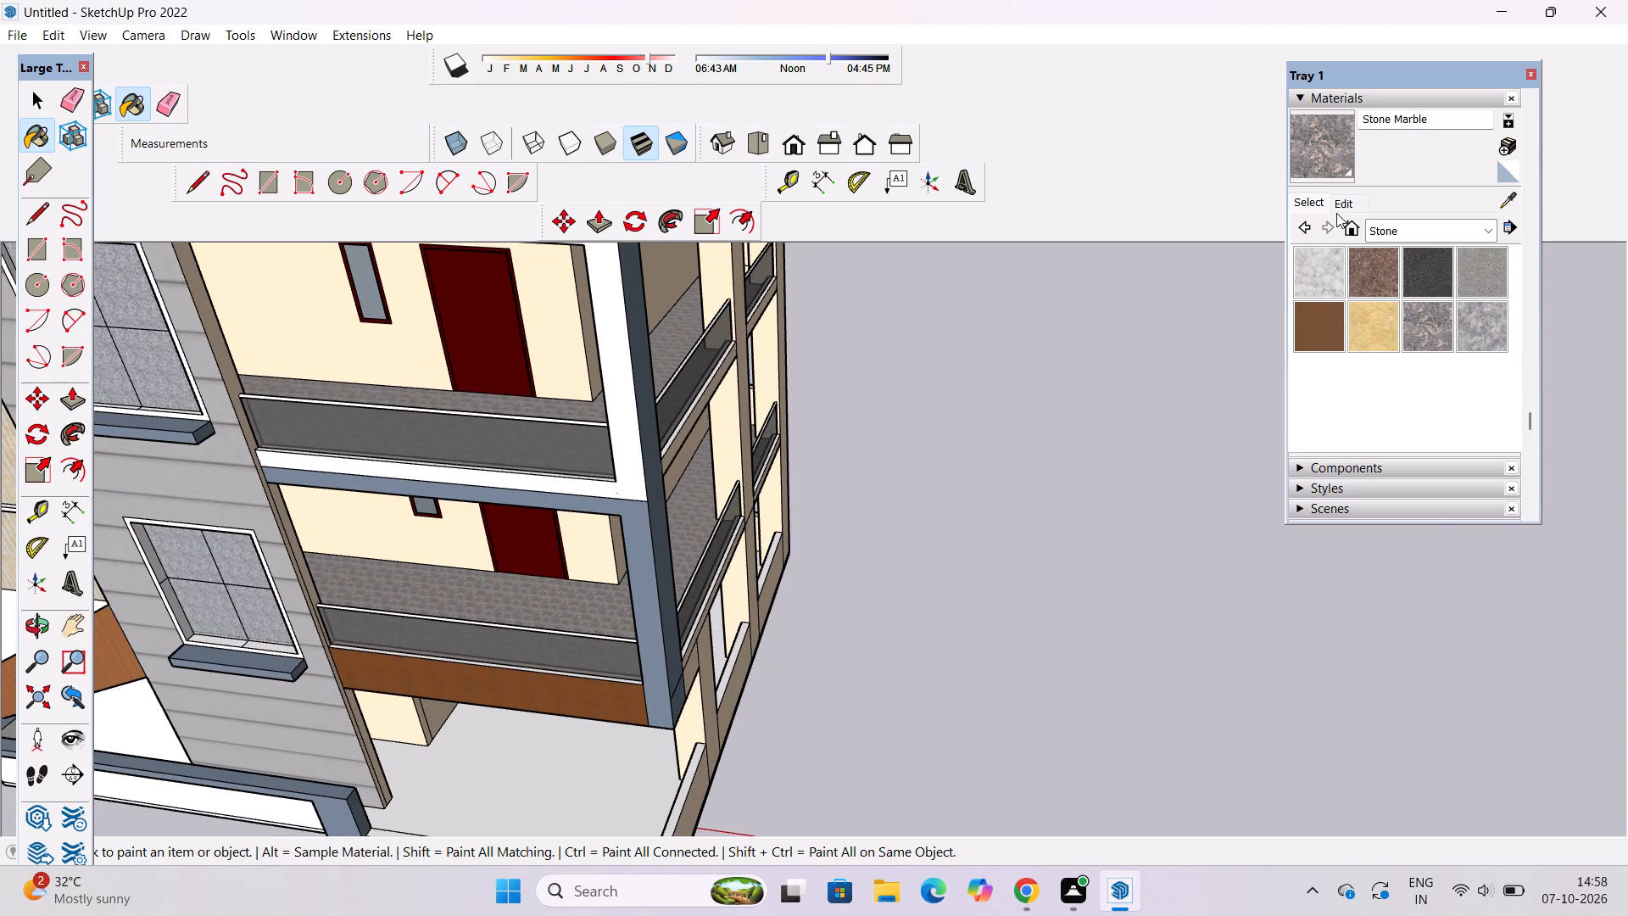
# Set the Stone Marble texture size to 6'.
pyautogui.click(1341, 204)
pyautogui.click(1337, 470)
pyautogui.press('BackSpace')
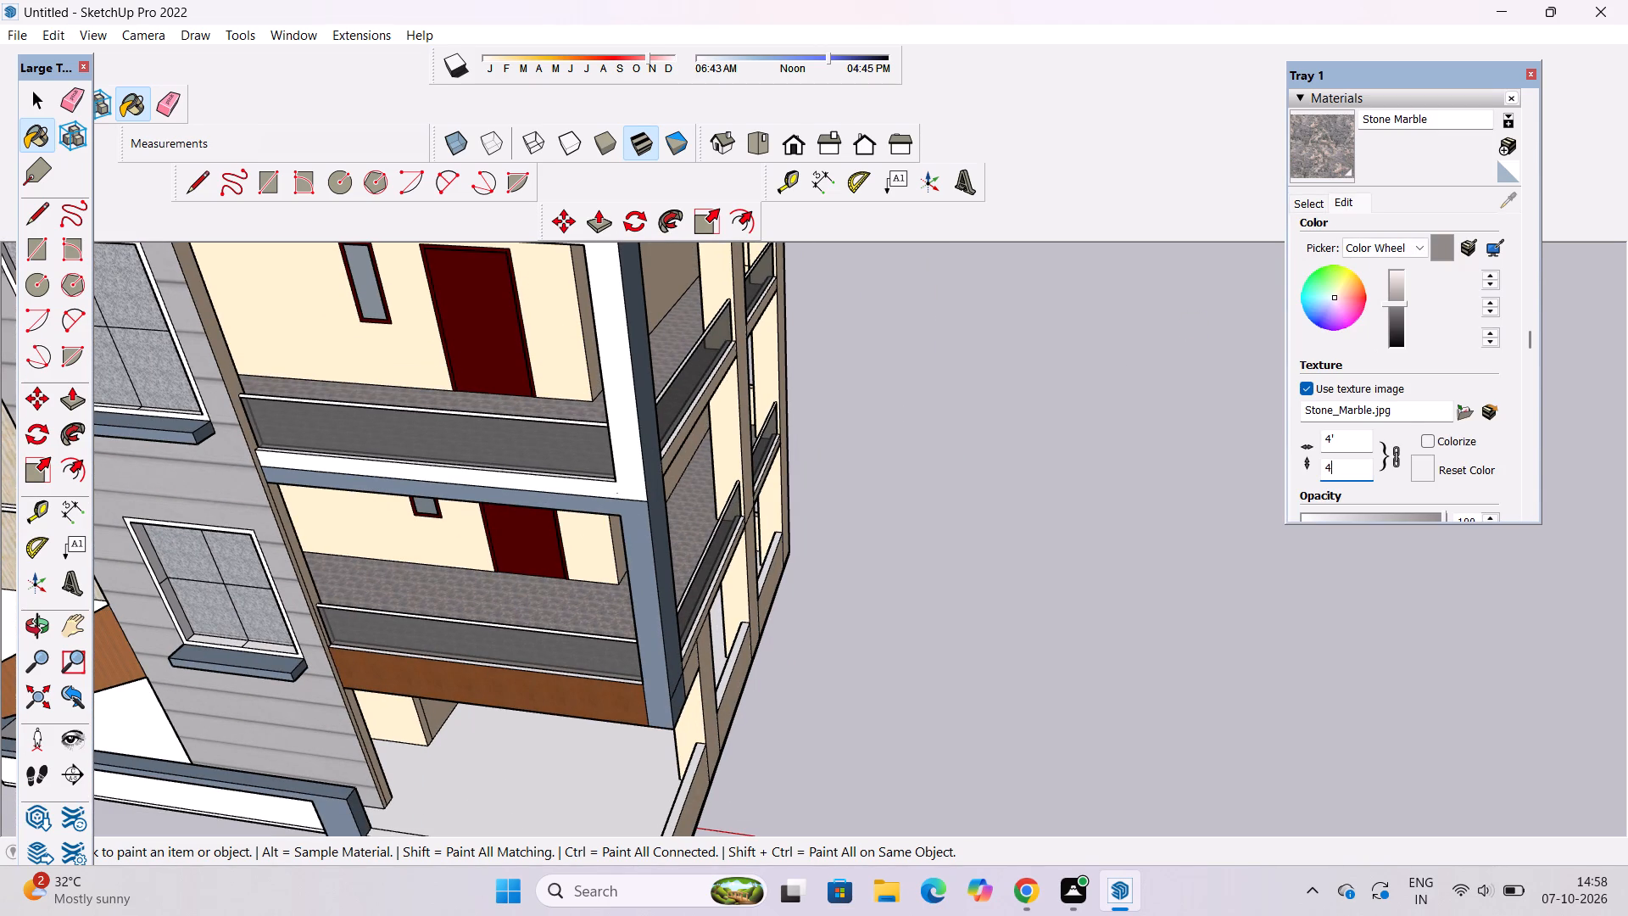
pyautogui.press('BackSpace')
pyautogui.press('BackSpace')
pyautogui.press('BackSpace')
pyautogui.write("6'")
pyautogui.press('Return')
# Paint the ground-floor porch floor with Granite Brown from the Stone collection.
pyautogui.scroll(-6, 1153, 457)
pyautogui.scroll(1, 818, 645)
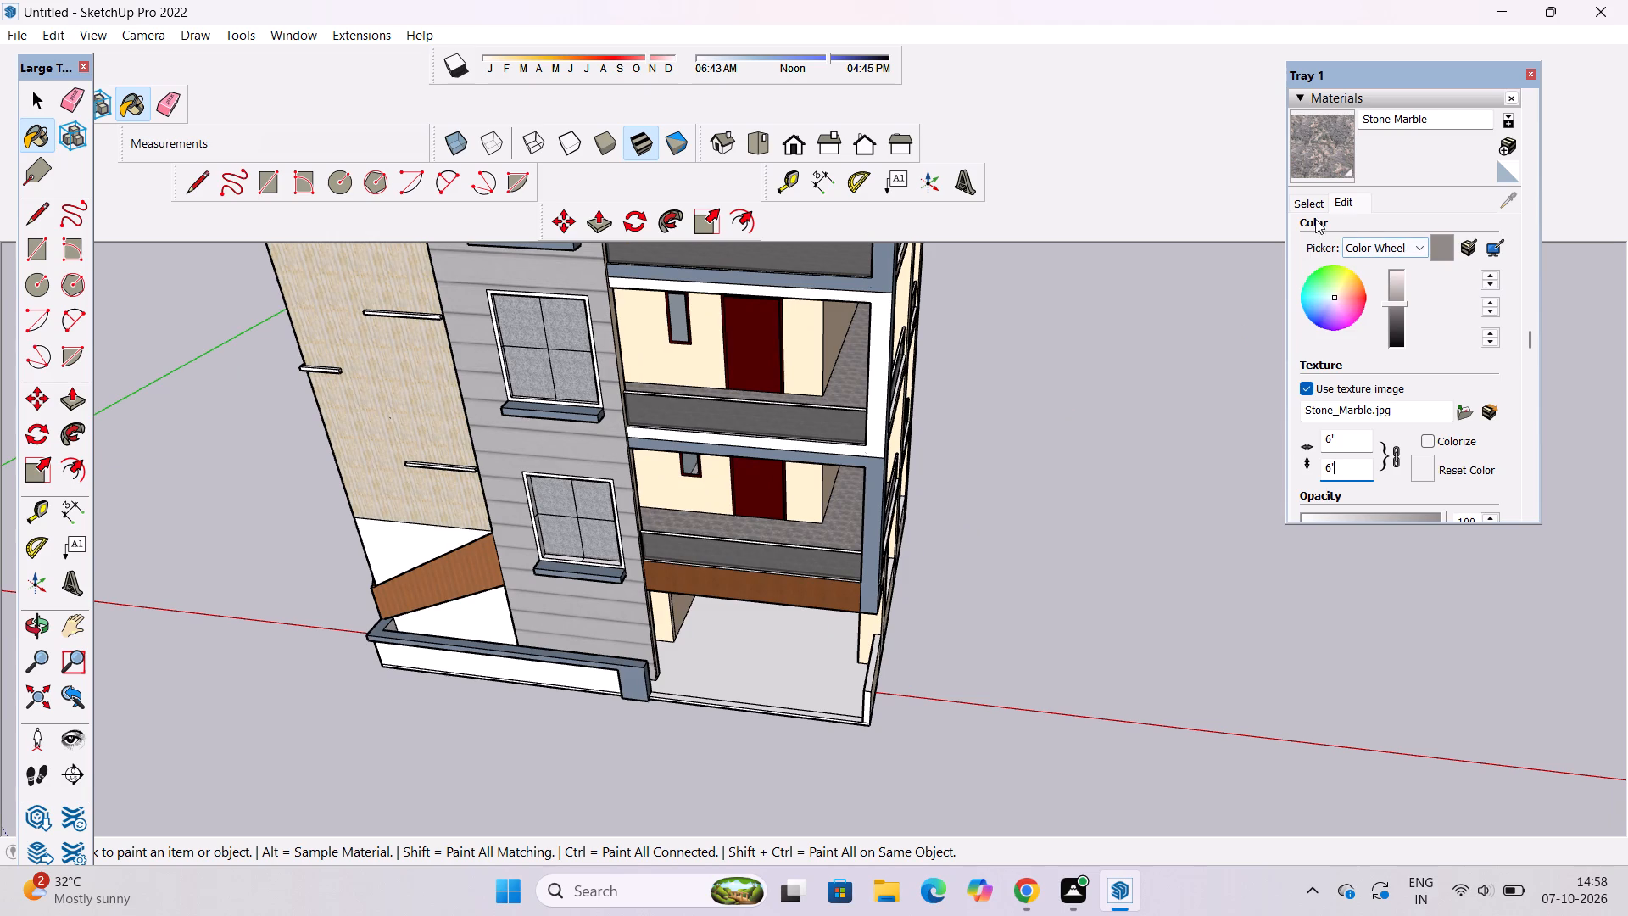
pyautogui.click(1307, 202)
pyautogui.click(1378, 277)
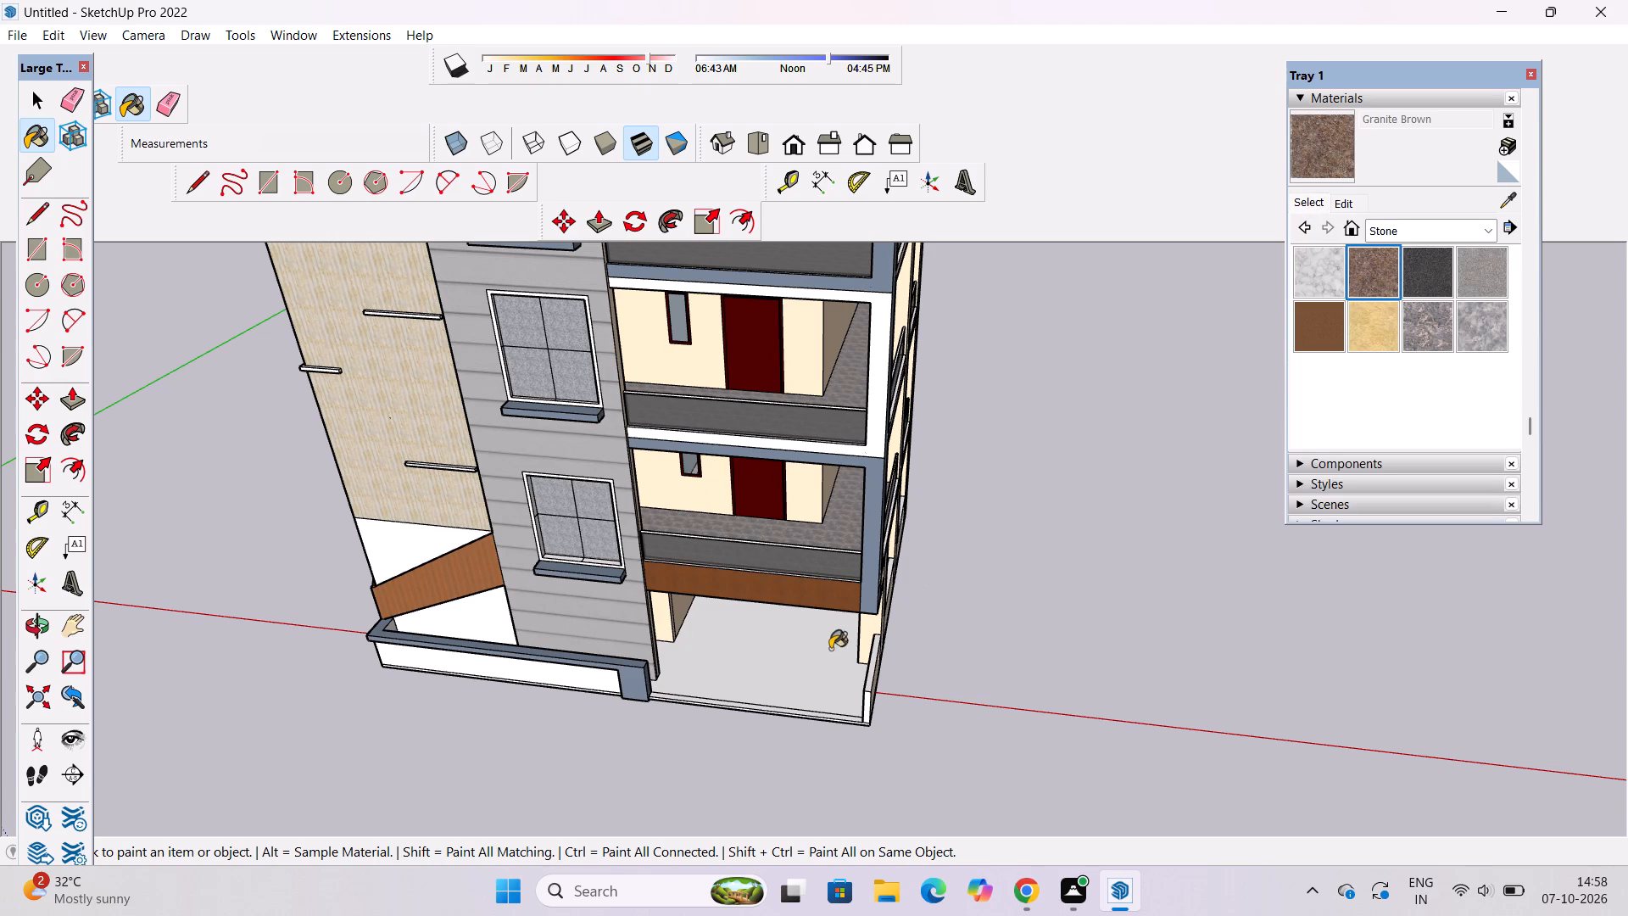
pyautogui.click(811, 658)
pyautogui.scroll(5, 591, 710)
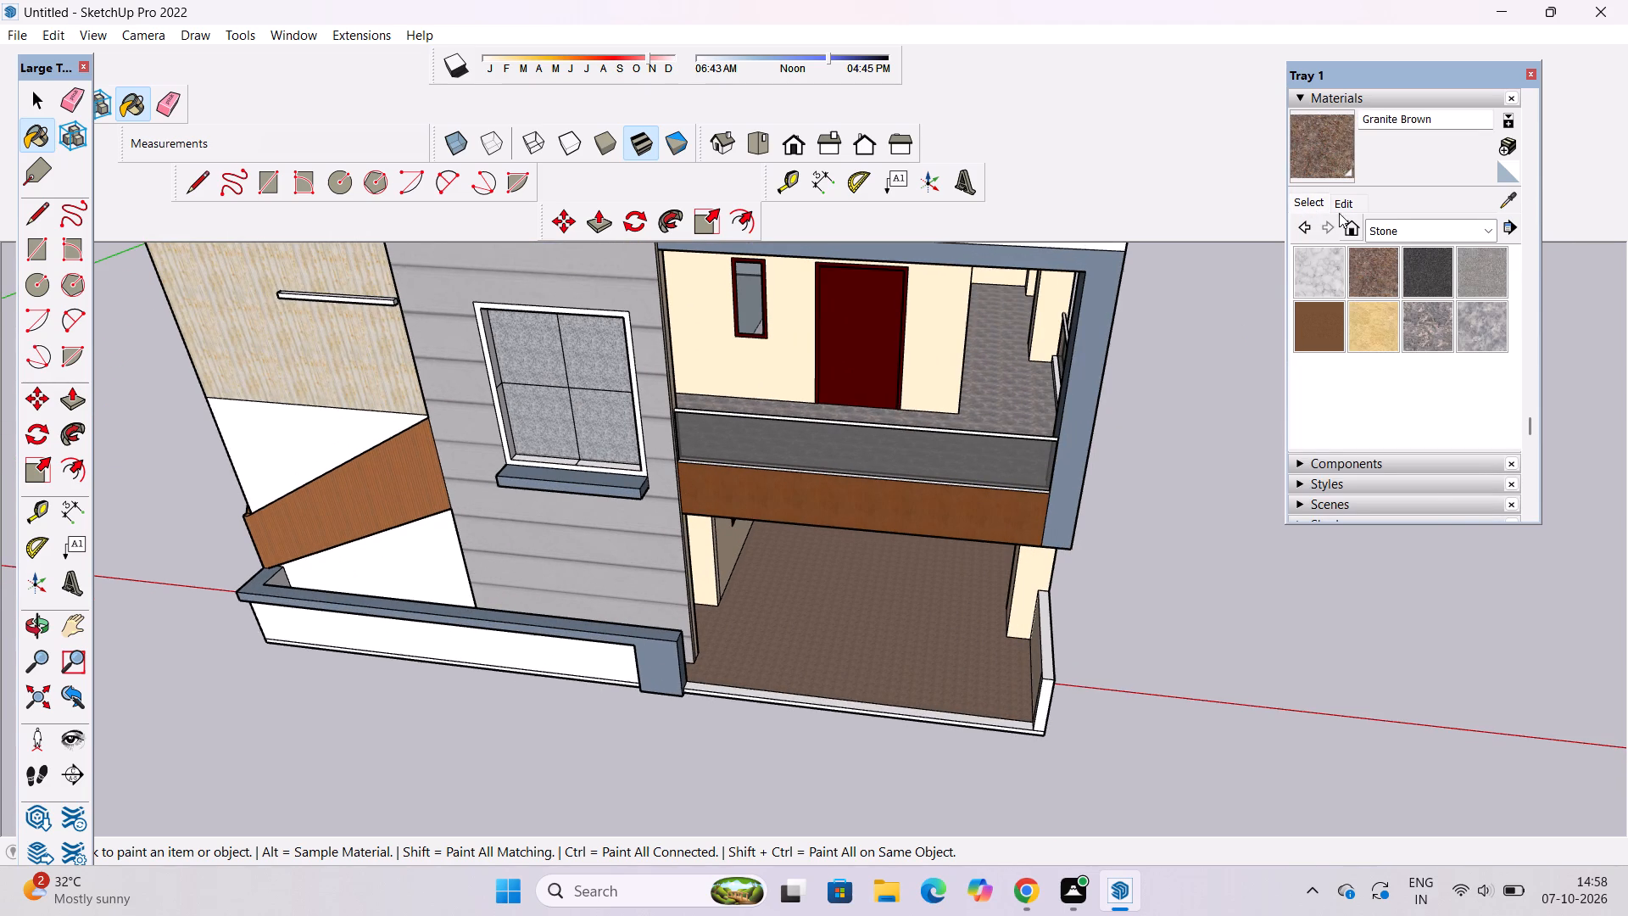
# Set the Granite Brown texture size to 5'.
pyautogui.click(1341, 203)
pyautogui.click(1341, 472)
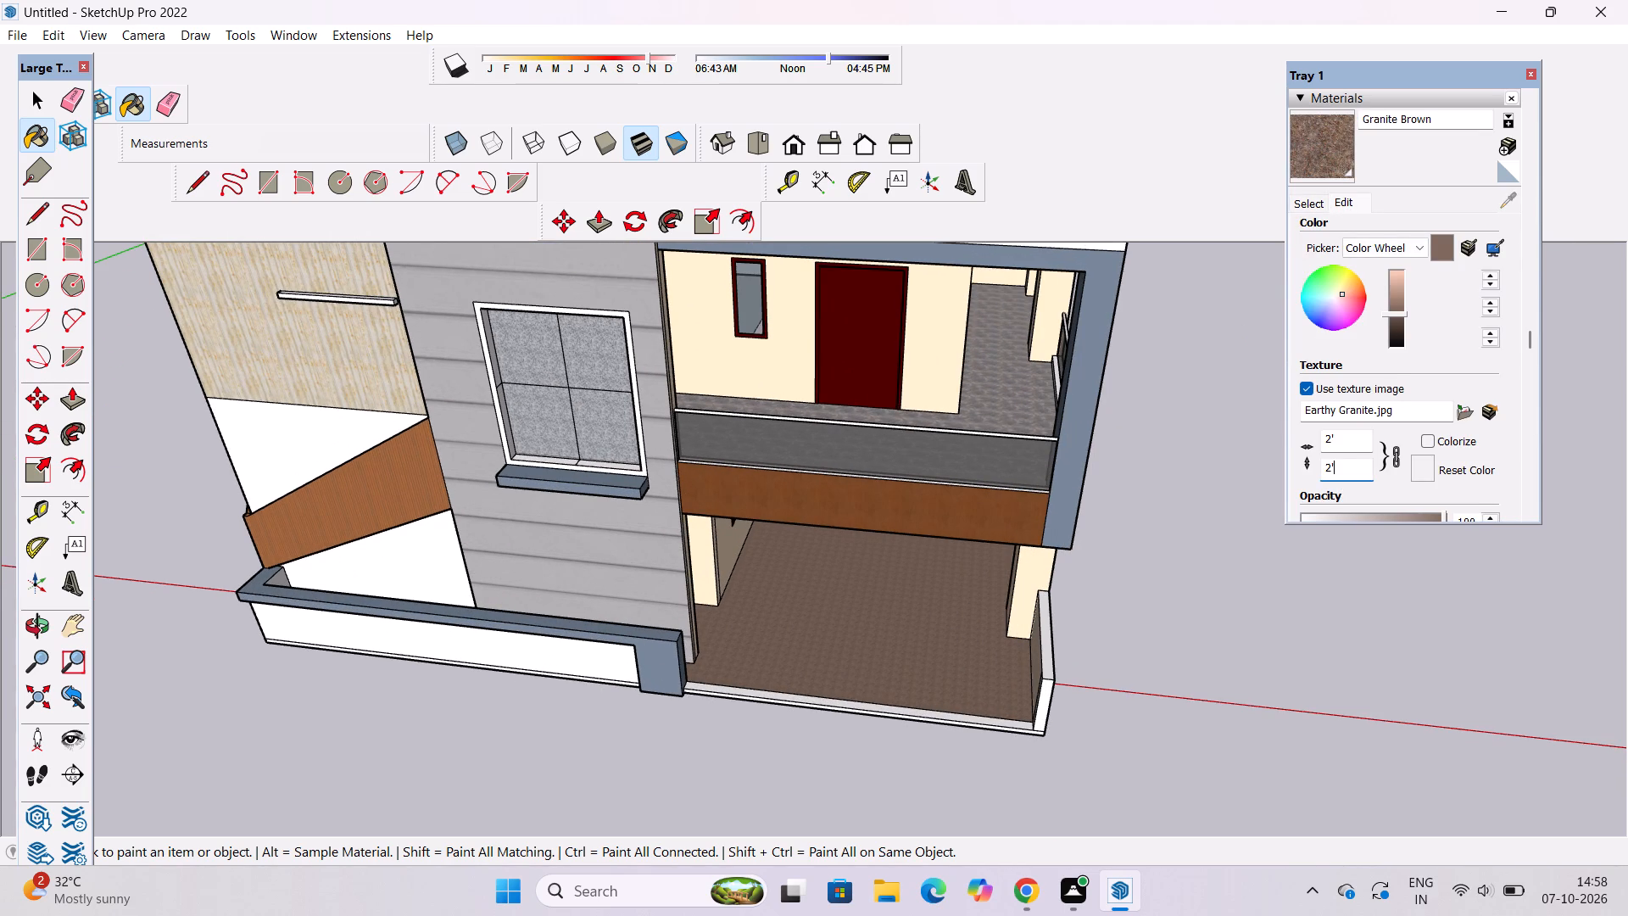
pyautogui.press('BackSpace')
pyautogui.press('BackSpace')
pyautogui.press('BackSpace')
pyautogui.write("5'")
pyautogui.press('Return')
# Paint the thin outer edge of the ground-floor porch slab with Granite Brown.
pyautogui.scroll(11, 959, 718)
pyautogui.click(958, 728)
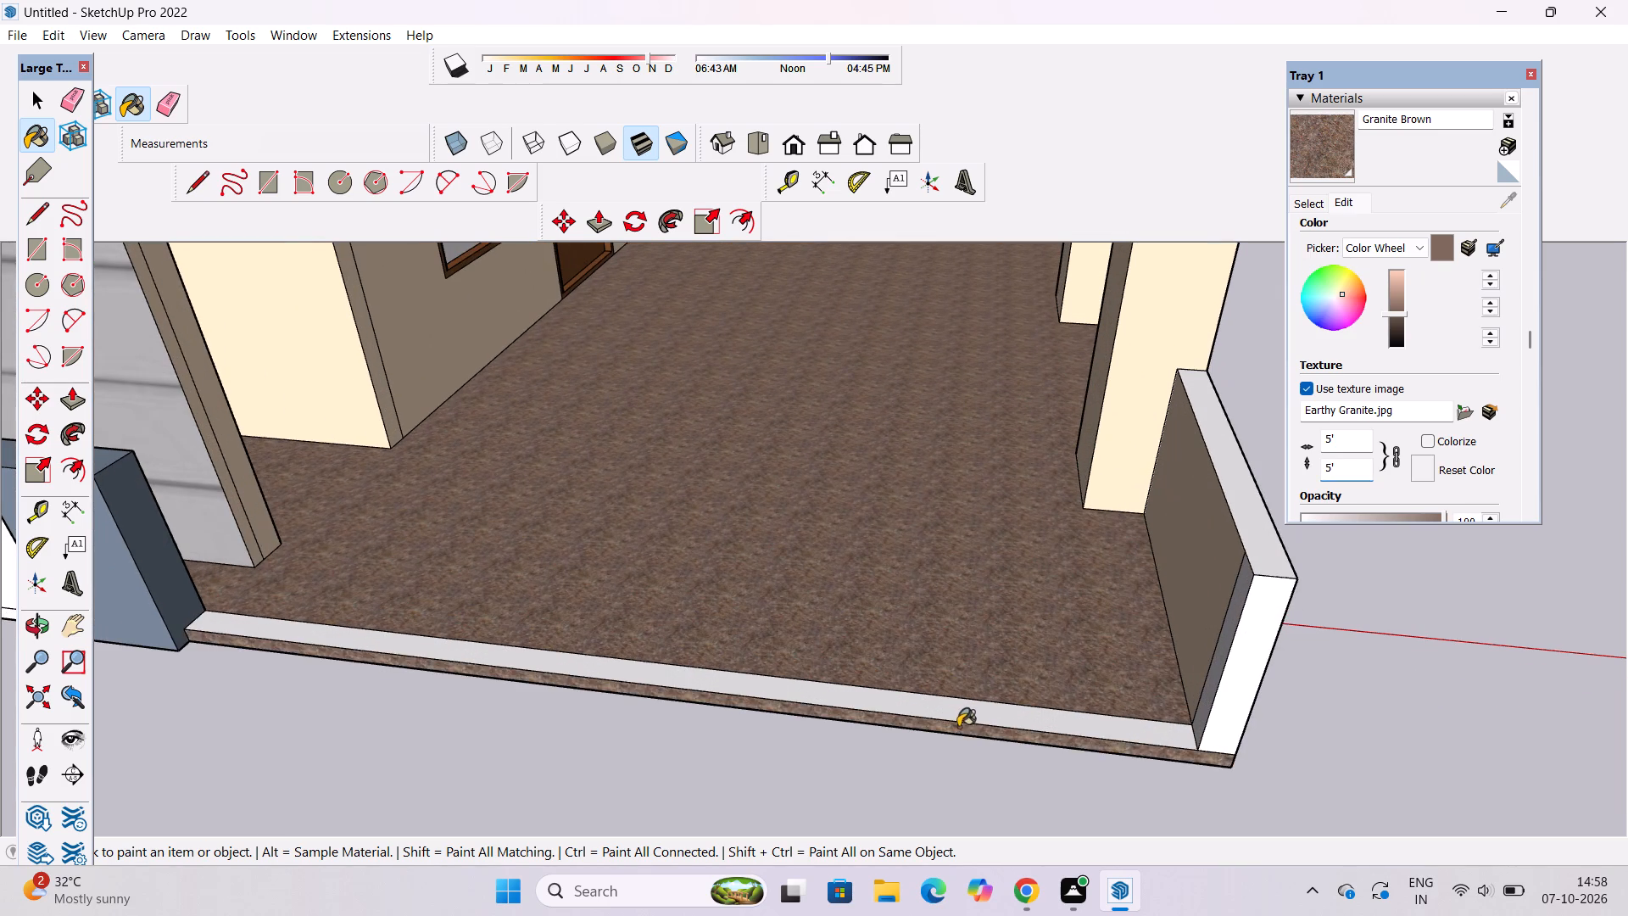
pyautogui.scroll(-5, 867, 675)
pyautogui.scroll(11, 494, 512)
pyautogui.scroll(-18, 448, 547)
# Examine the lower storeys from the front, side and stair corner for surfaces that still need a material.
pyautogui.press('o')
pyautogui.moveTo(248, 577); pyautogui.dragTo(400, 536)
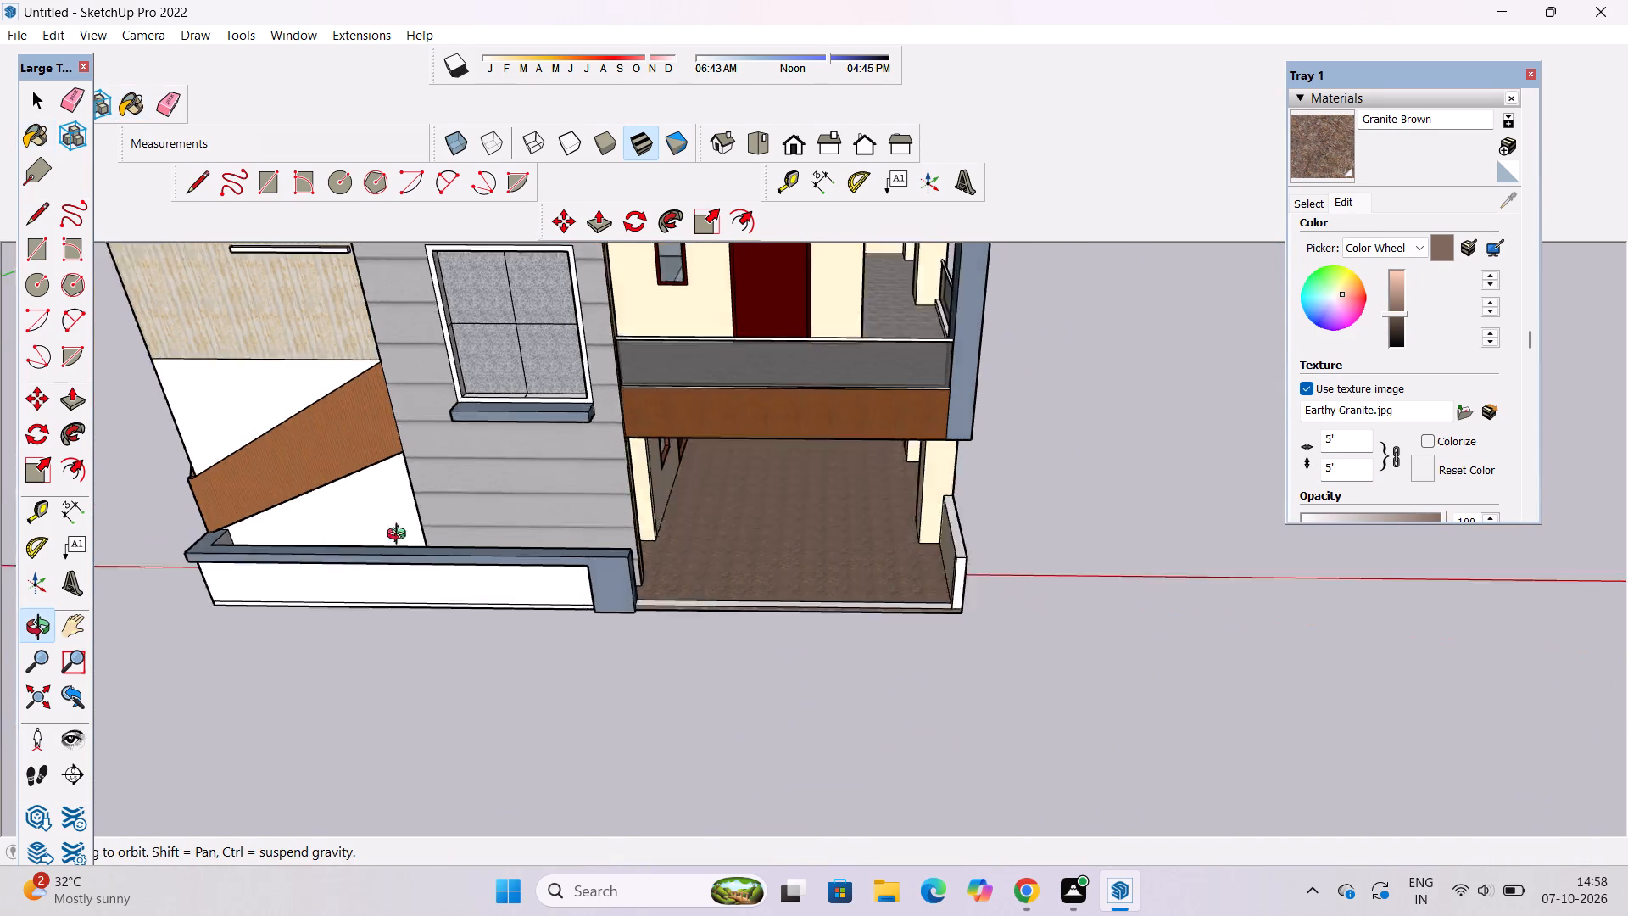
pyautogui.moveTo(400, 536); pyautogui.dragTo(1076, 321)
pyautogui.moveTo(866, 322); pyautogui.dragTo(658, 585)
pyautogui.scroll(-4, 658, 585)
pyautogui.keyDown('shift'); pyautogui.moveTo(662, 584); pyautogui.dragTo(616, 578); pyautogui.keyUp('shift')
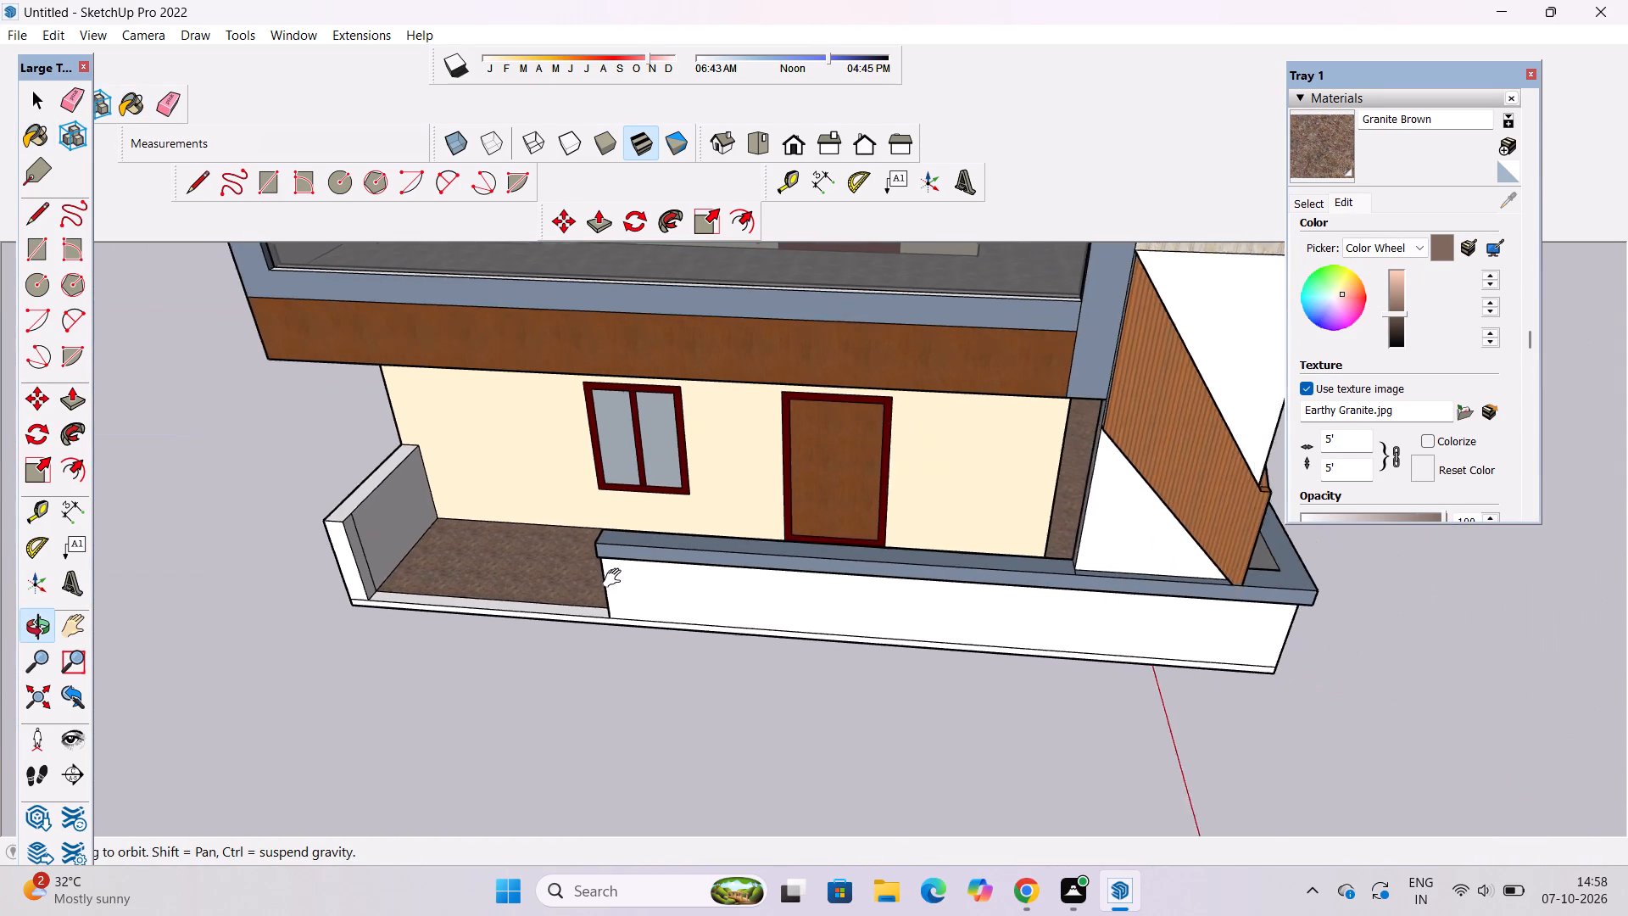
pyautogui.keyDown('shift'); pyautogui.moveTo(616, 578); pyautogui.dragTo(549, 578); pyautogui.keyUp('shift')
pyautogui.moveTo(549, 578); pyautogui.dragTo(845, 423)
pyautogui.scroll(-6, 757, 490)
pyautogui.moveTo(544, 584); pyautogui.dragTo(601, 565)
pyautogui.moveTo(601, 565); pyautogui.dragTo(564, 588)
pyautogui.keyDown('shift'); pyautogui.moveTo(564, 588); pyautogui.dragTo(477, 606); pyautogui.keyUp('shift')
pyautogui.doubleClick(477, 606)
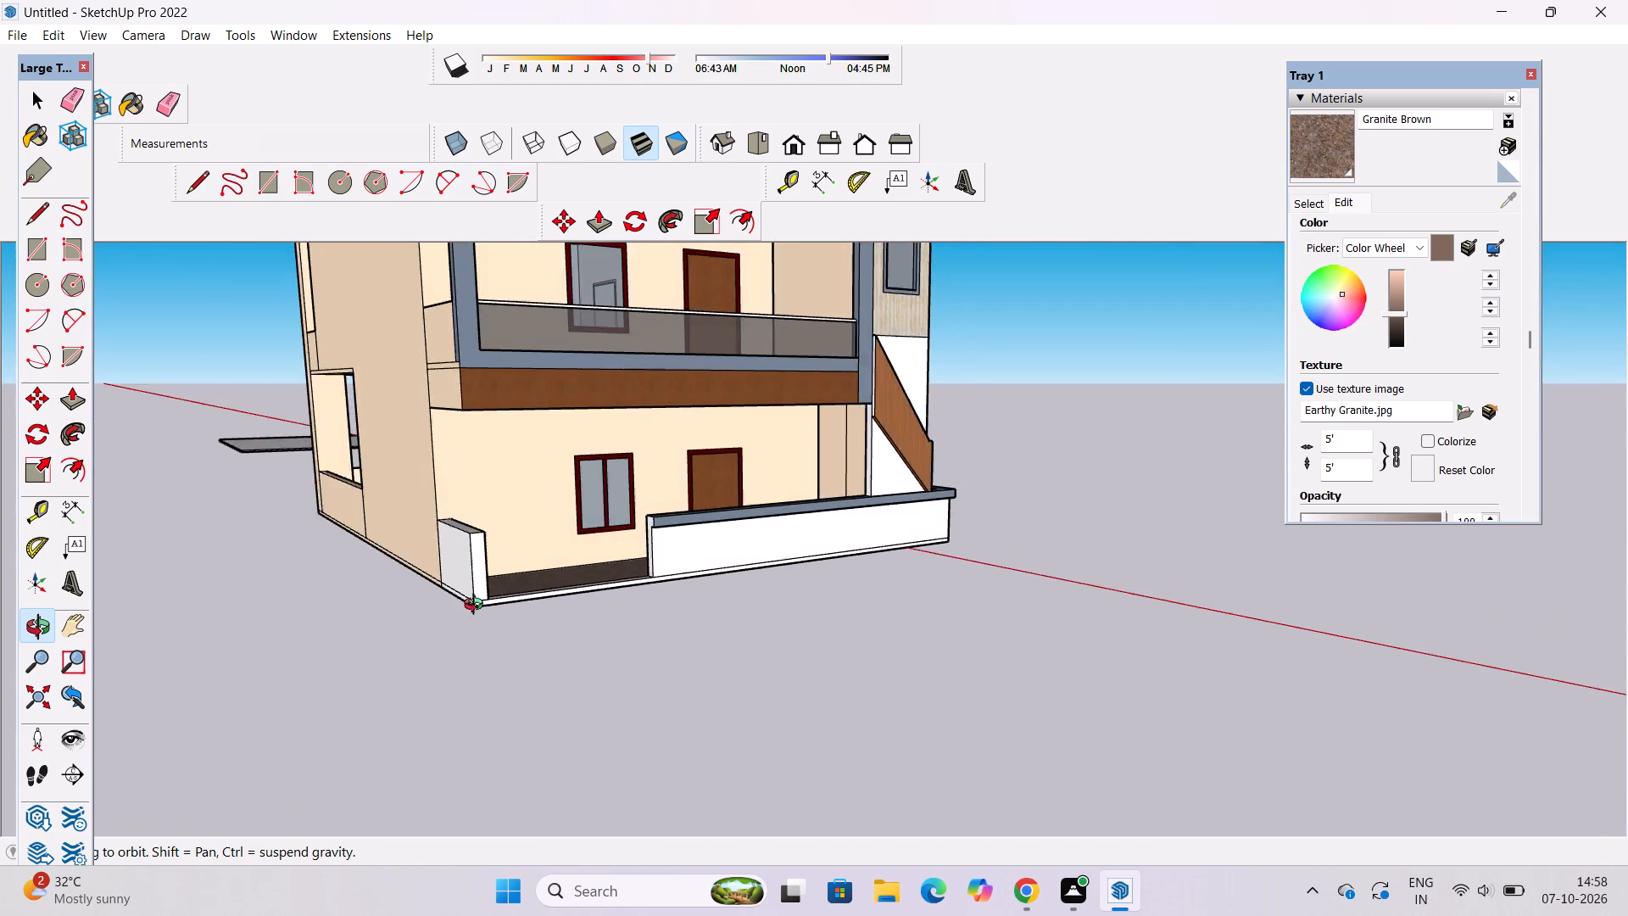
pyautogui.moveTo(634, 568); pyautogui.dragTo(419, 593)
pyautogui.keyDown('shift'); pyautogui.moveTo(989, 505); pyautogui.dragTo(668, 595); pyautogui.keyUp('shift')
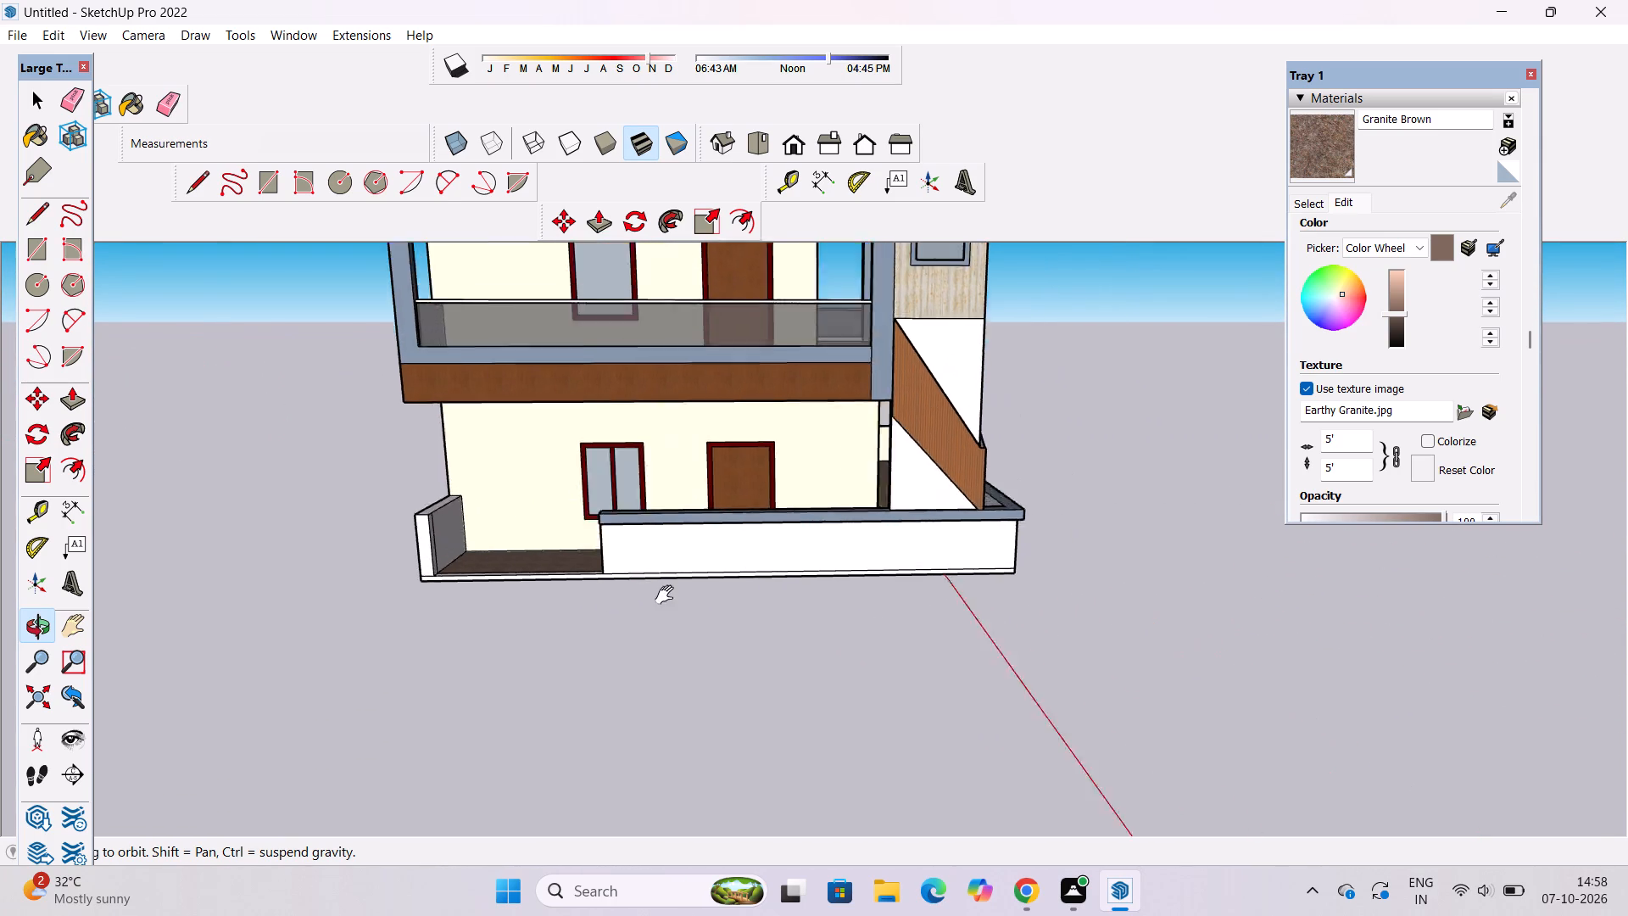
pyautogui.keyDown('shift'); pyautogui.moveTo(668, 595); pyautogui.dragTo(666, 596); pyautogui.keyUp('shift')
pyautogui.scroll(-4, 724, 550)
pyautogui.moveTo(812, 539); pyautogui.dragTo(710, 528)
pyautogui.keyDown('shift'); pyautogui.moveTo(709, 527); pyautogui.dragTo(700, 537); pyautogui.keyUp('shift')
pyautogui.scroll(1, 700, 537)
pyautogui.moveTo(700, 537); pyautogui.dragTo(650, 527)
pyautogui.moveTo(650, 524); pyautogui.dragTo(647, 539)
# Paint the triangular wall faces above and below the diagonal wood bands, plus the narrow strip beside the siding, with Carrera Marble.
pyautogui.click(1313, 201)
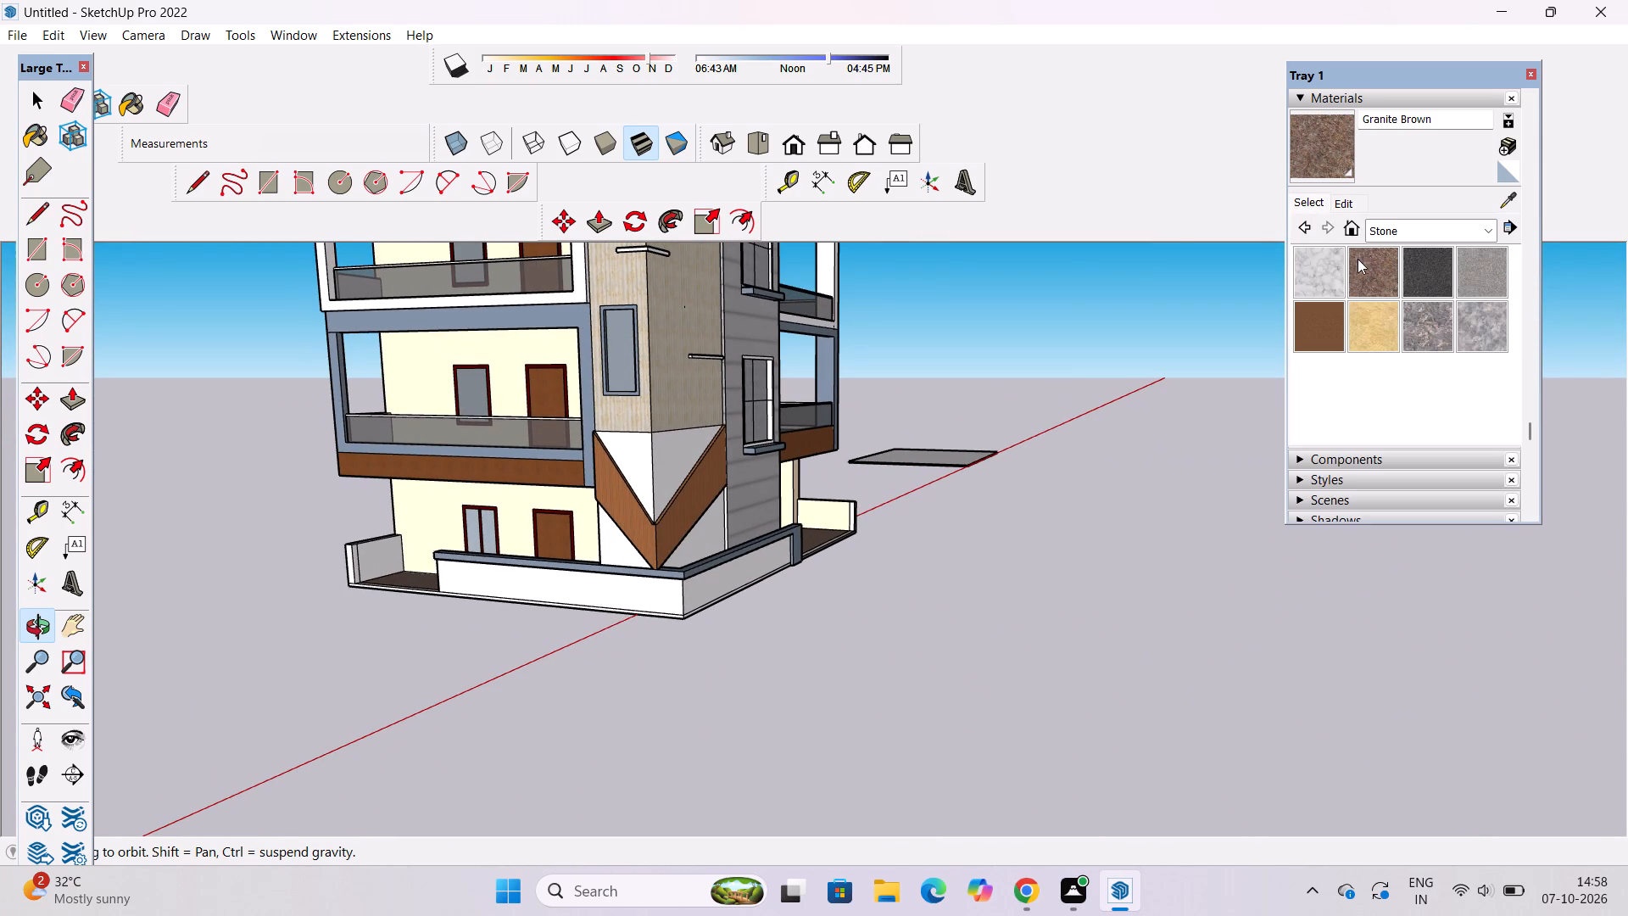
pyautogui.click(1318, 275)
pyautogui.scroll(9, 572, 585)
pyautogui.click(683, 490)
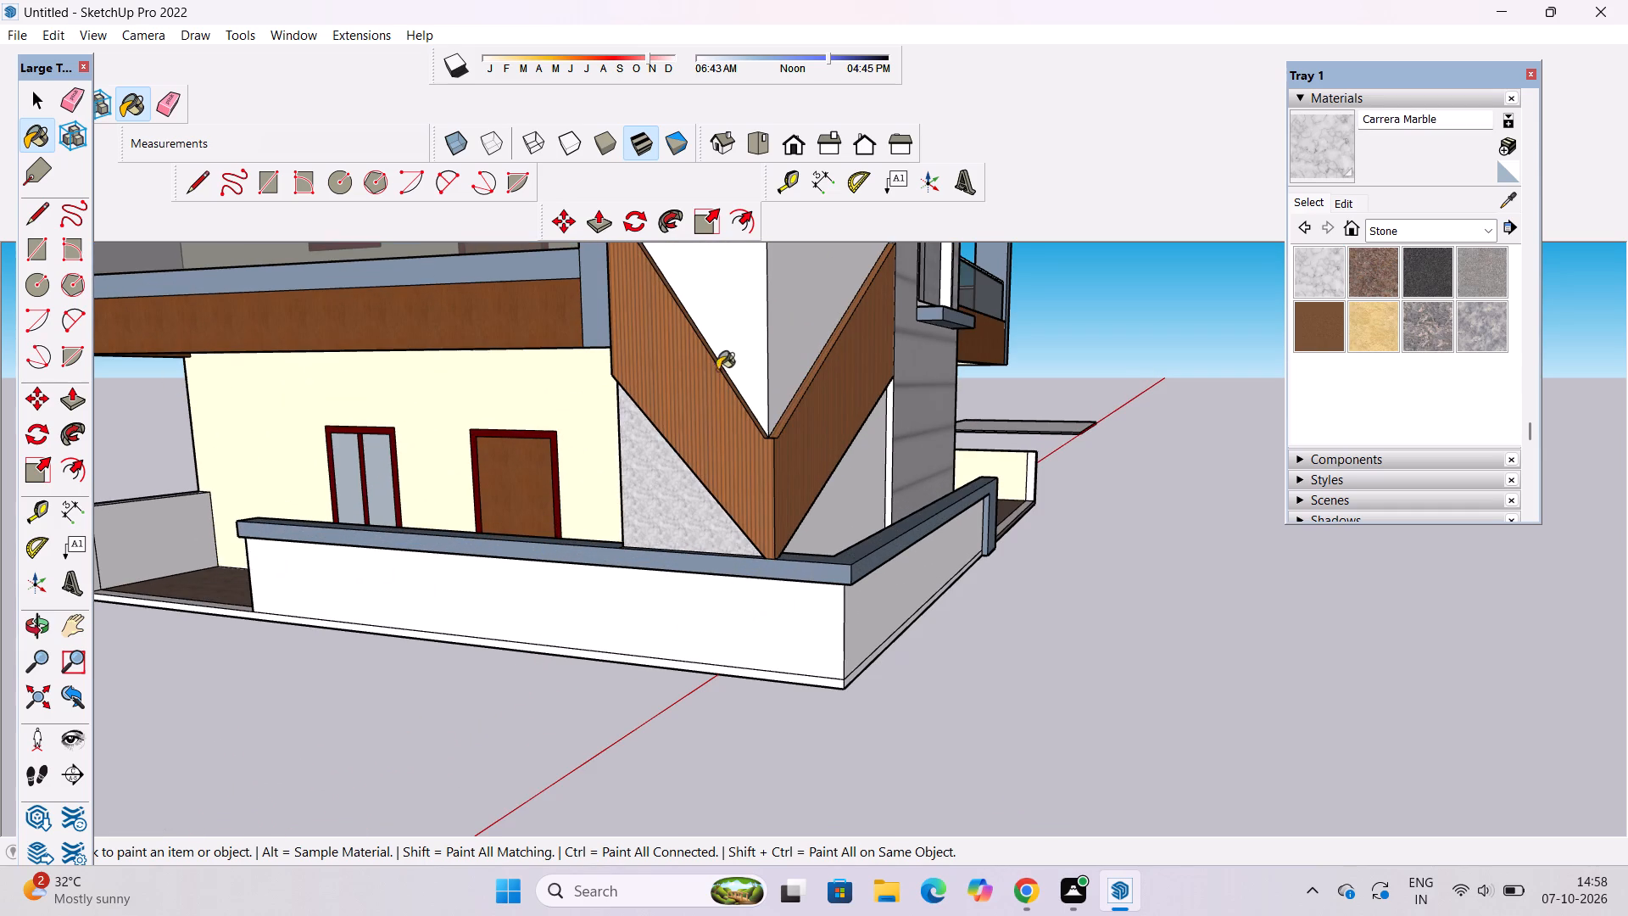
pyautogui.click(735, 343)
pyautogui.click(786, 321)
pyautogui.click(844, 492)
pyautogui.scroll(-7, 468, 394)
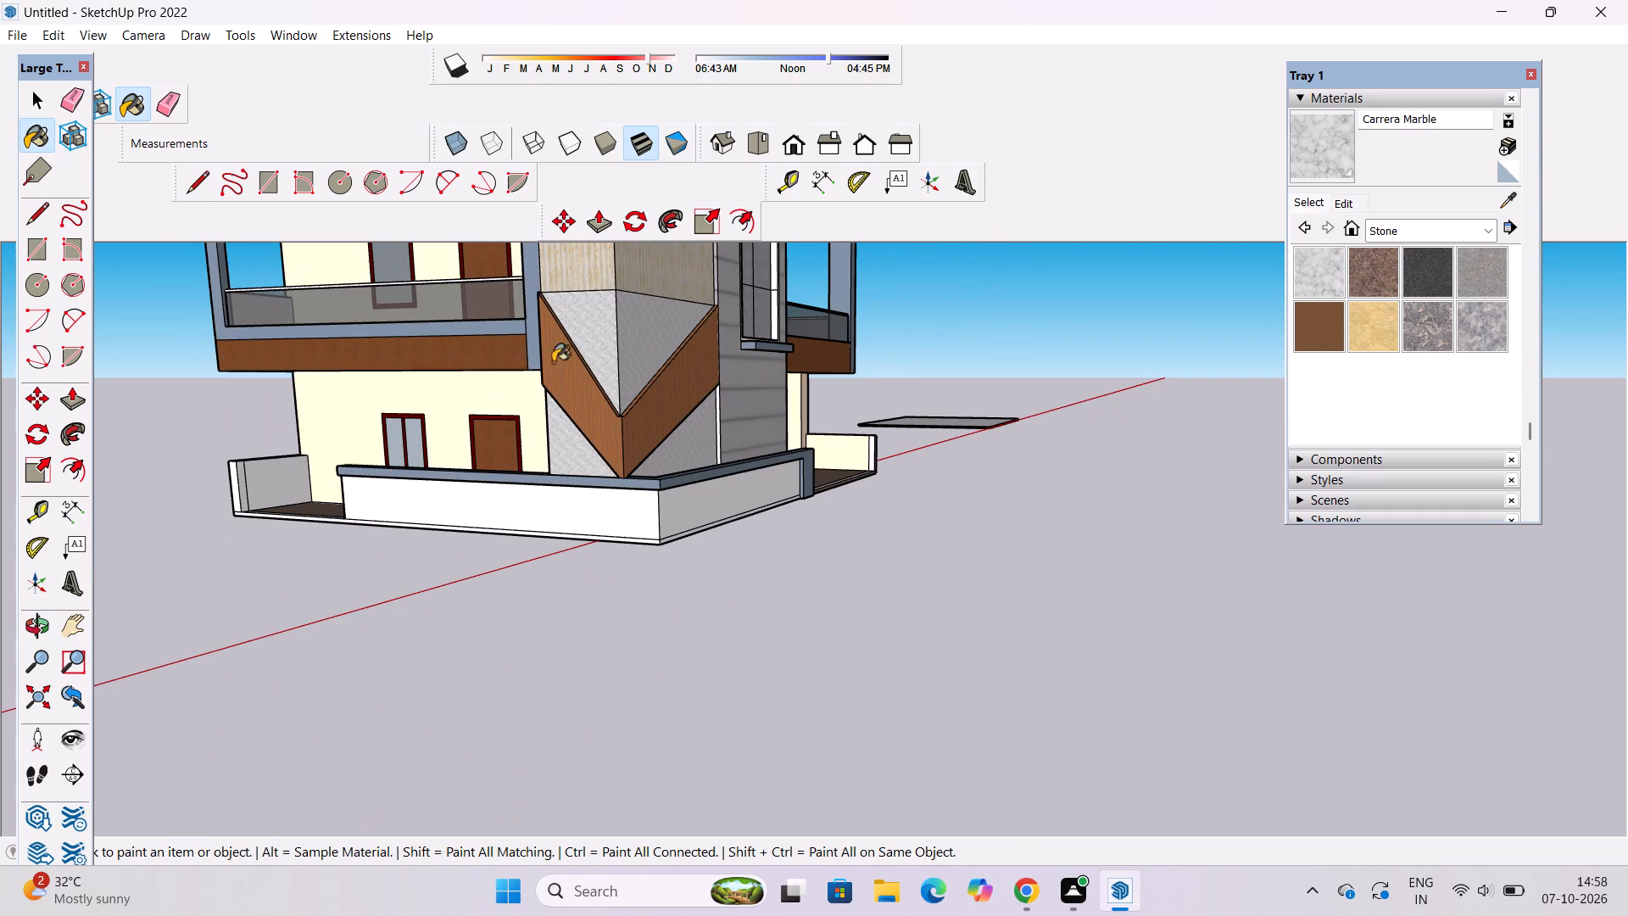
pyautogui.scroll(5, 694, 488)
pyautogui.scroll(10, 690, 380)
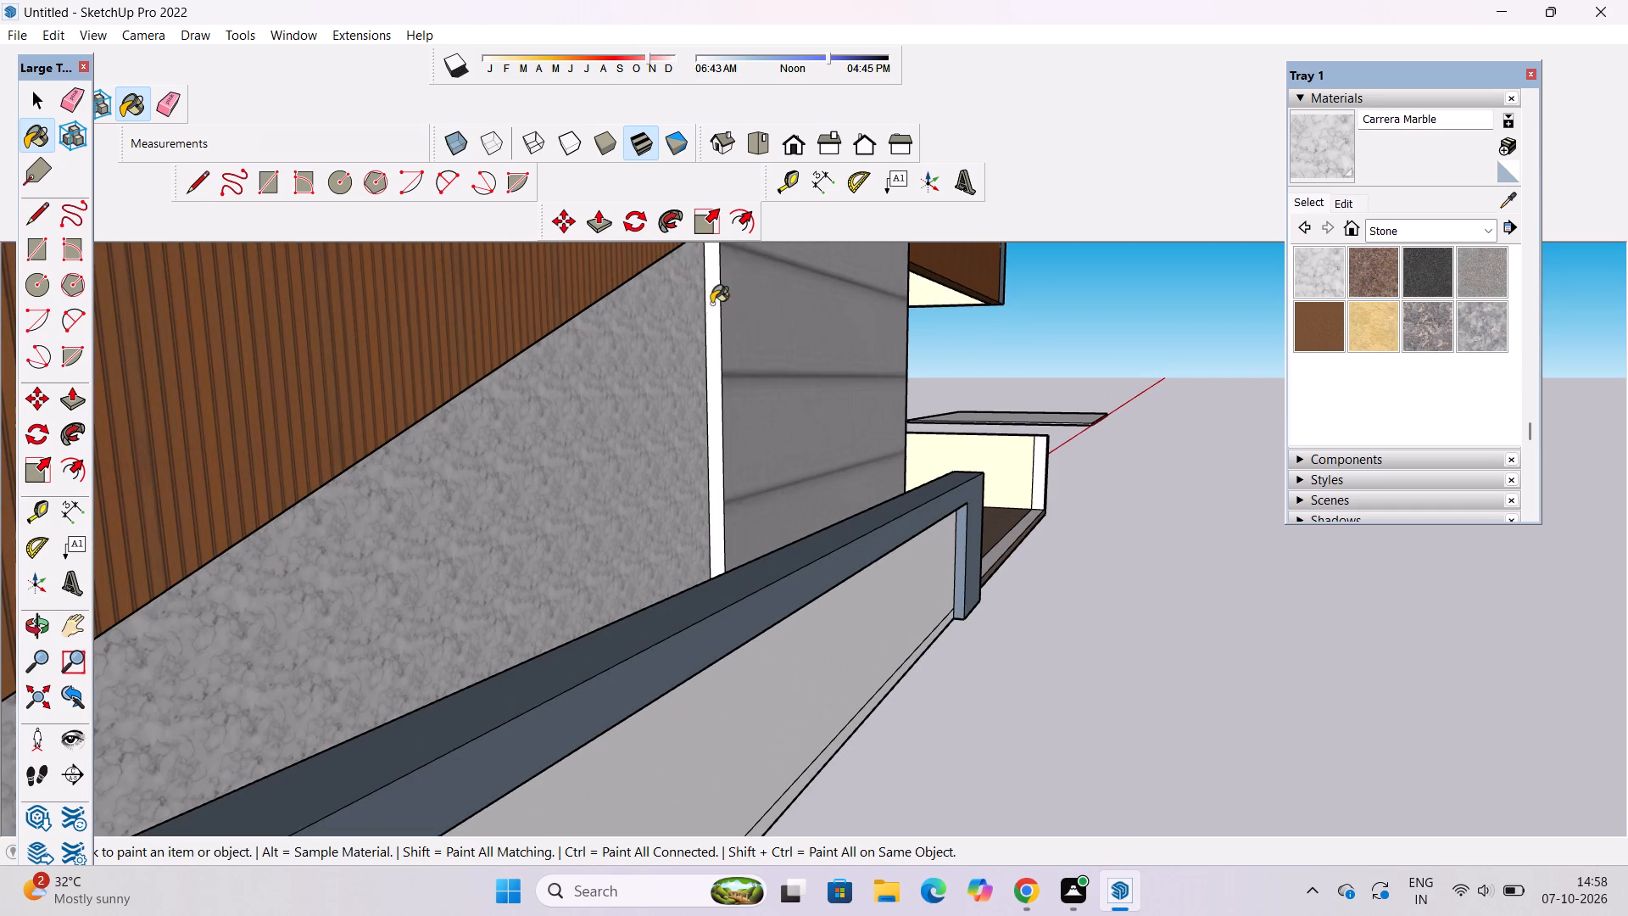
pyautogui.click(711, 304)
# Examine the ground floor around the stair corner, boundary wall and porch end wall for unpainted faces.
pyautogui.scroll(-6, 716, 440)
pyautogui.press('o')
pyautogui.scroll(-5, 725, 465)
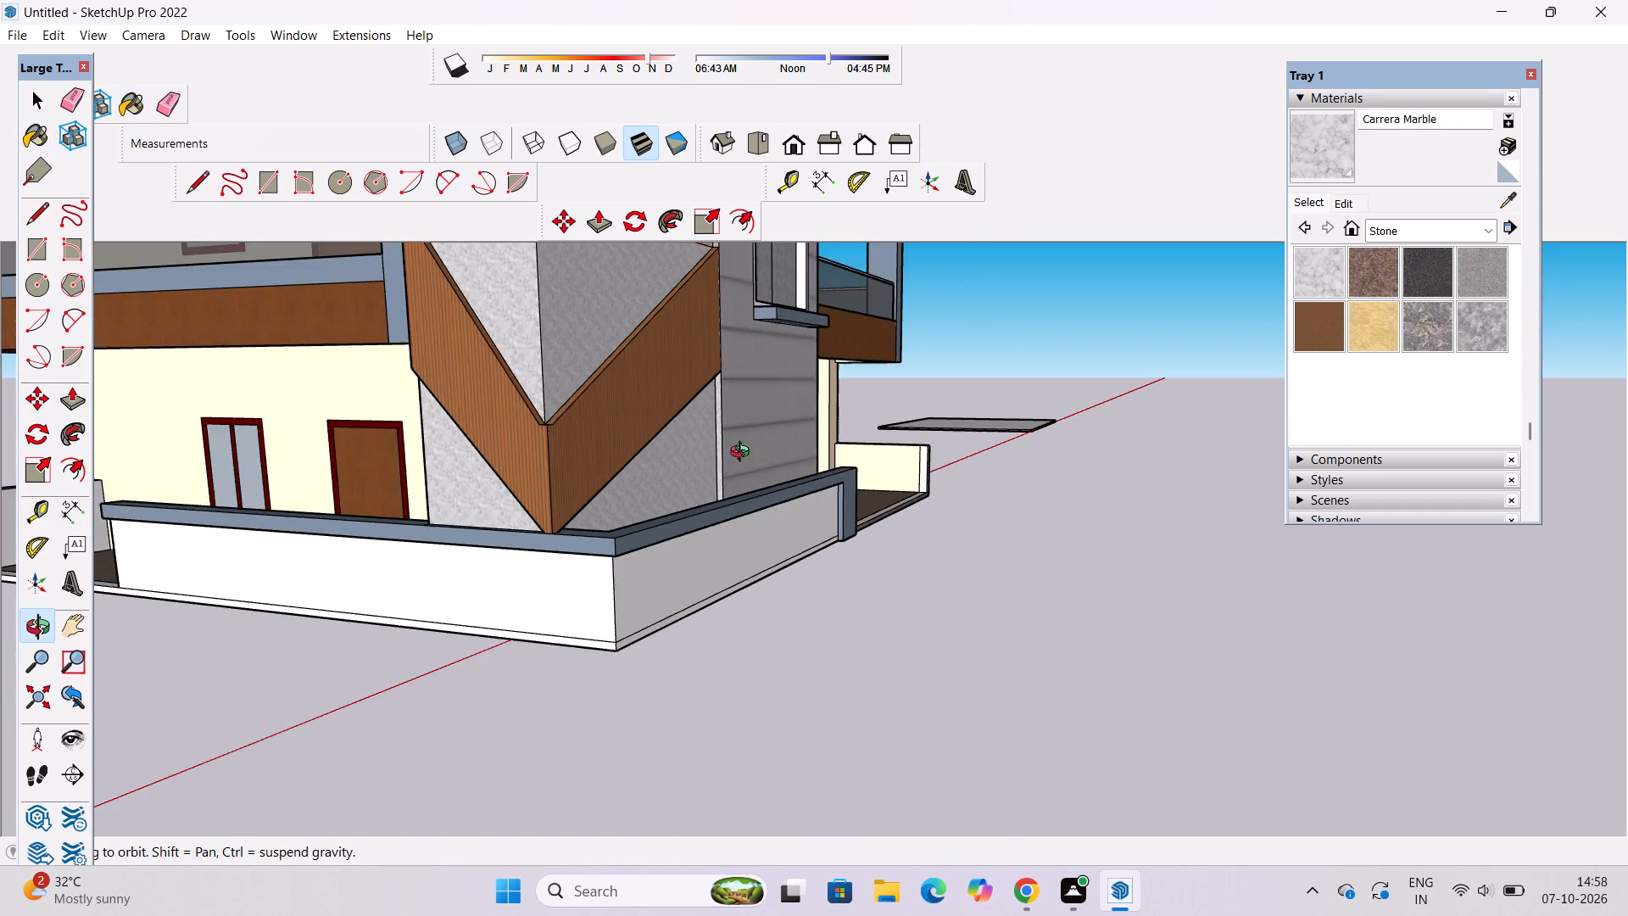
pyautogui.moveTo(744, 454); pyautogui.dragTo(684, 540)
pyautogui.keyDown('shift'); pyautogui.moveTo(588, 550); pyautogui.dragTo(657, 543); pyautogui.keyUp('shift')
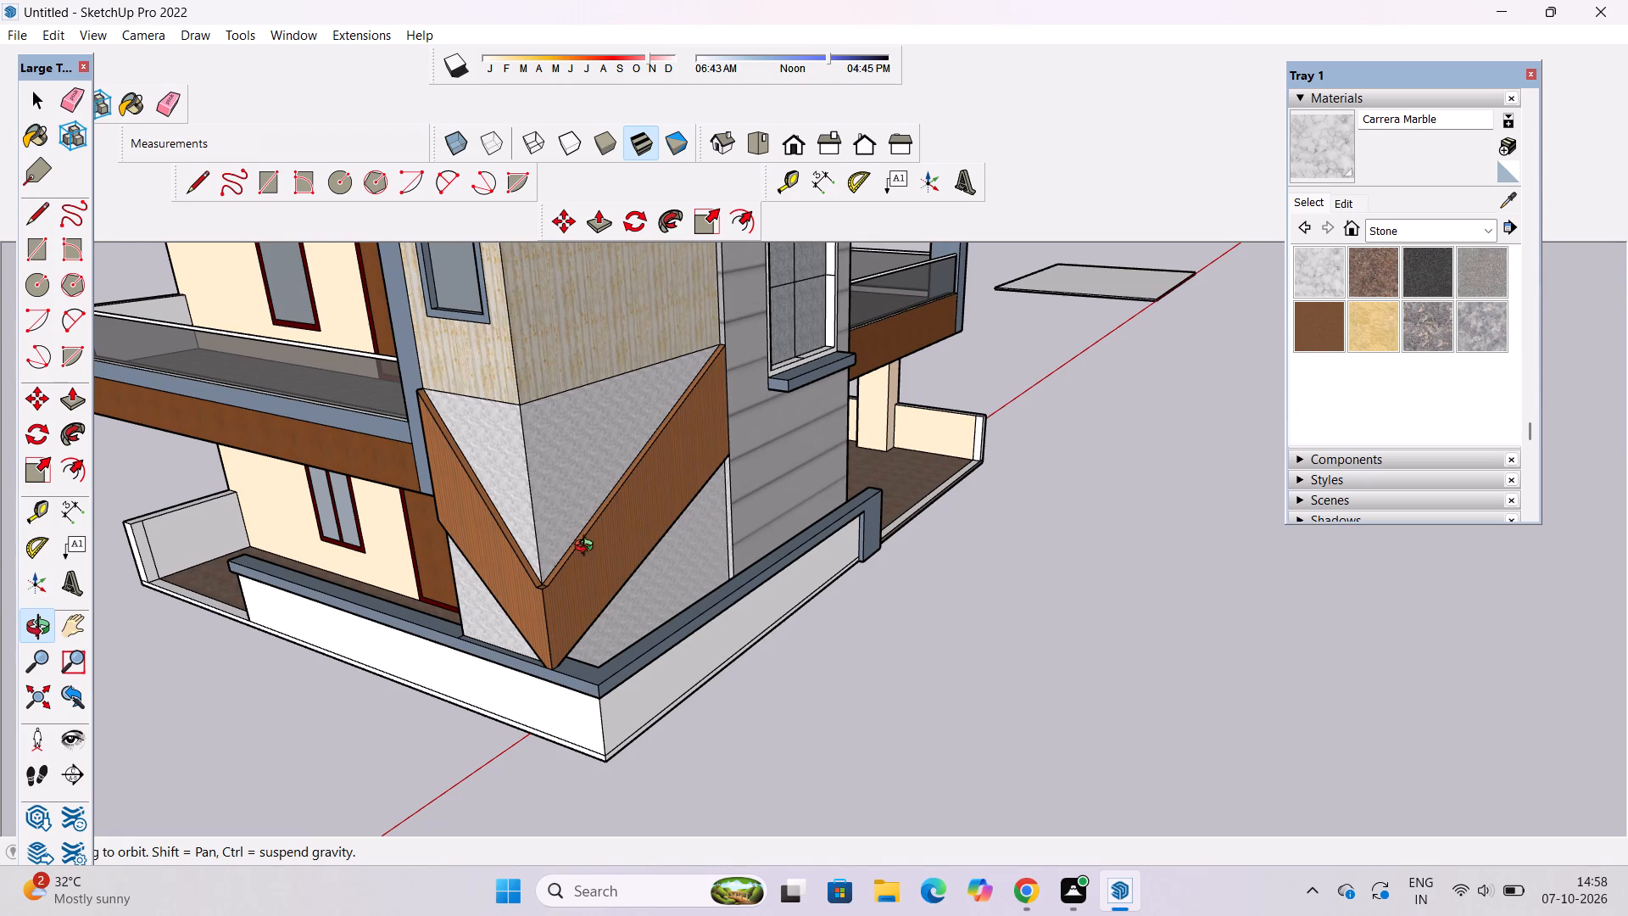
pyautogui.keyDown('shift'); pyautogui.moveTo(542, 554); pyautogui.dragTo(821, 511); pyautogui.keyUp('shift')
pyautogui.moveTo(725, 612); pyautogui.dragTo(787, 729)
pyautogui.moveTo(608, 729); pyautogui.dragTo(410, 620)
pyautogui.moveTo(646, 604); pyautogui.dragTo(1060, 594)
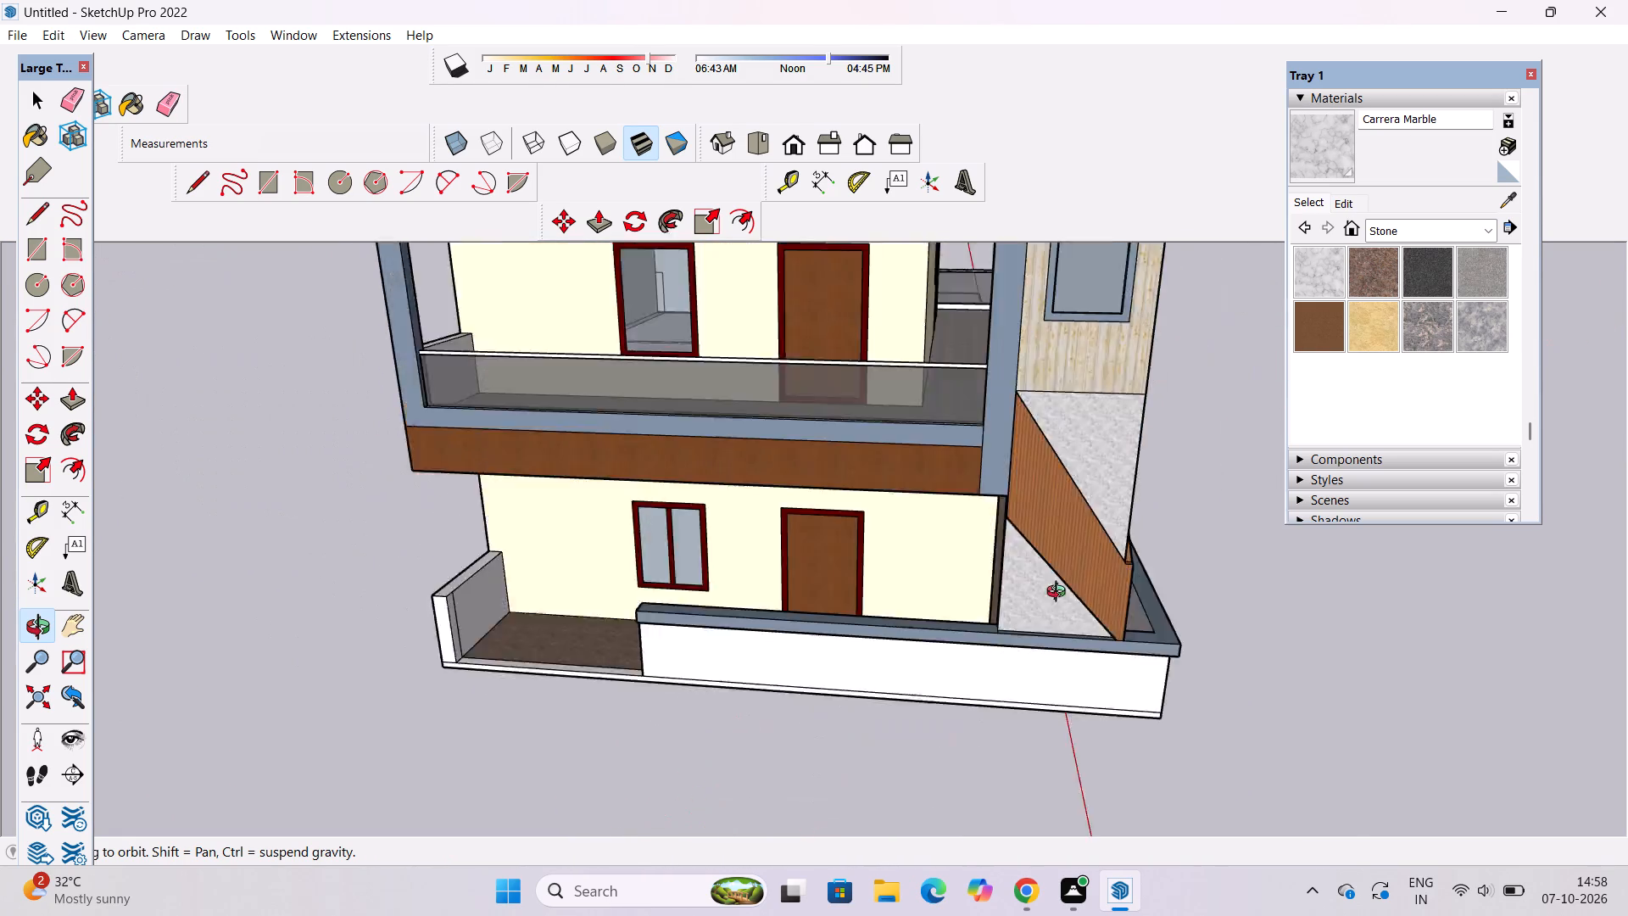
pyautogui.moveTo(1060, 594); pyautogui.dragTo(1155, 585)
pyautogui.keyDown('shift'); pyautogui.moveTo(1156, 584); pyautogui.dragTo(1043, 634); pyautogui.keyUp('shift')
pyautogui.moveTo(995, 613); pyautogui.dragTo(1358, 540)
pyautogui.scroll(4, 1162, 533)
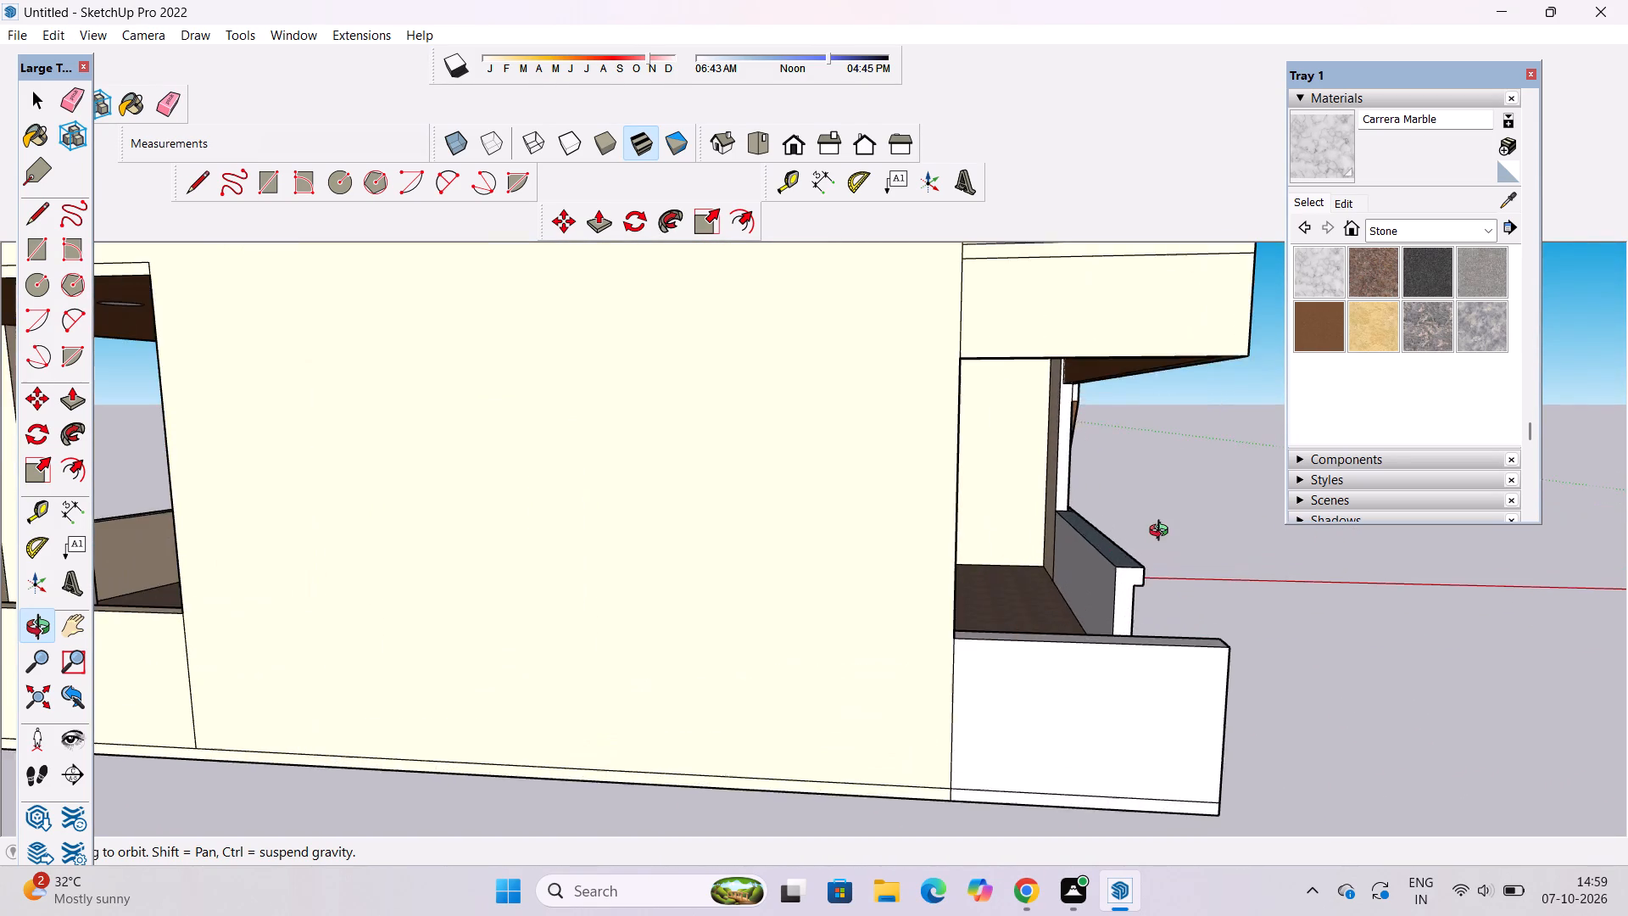
pyautogui.moveTo(1057, 595); pyautogui.dragTo(1047, 633)
# Paint the outer face and base strip of the low porch end wall with 0012_Bisque from the Colors-Named collection.
pyautogui.click(1389, 226)
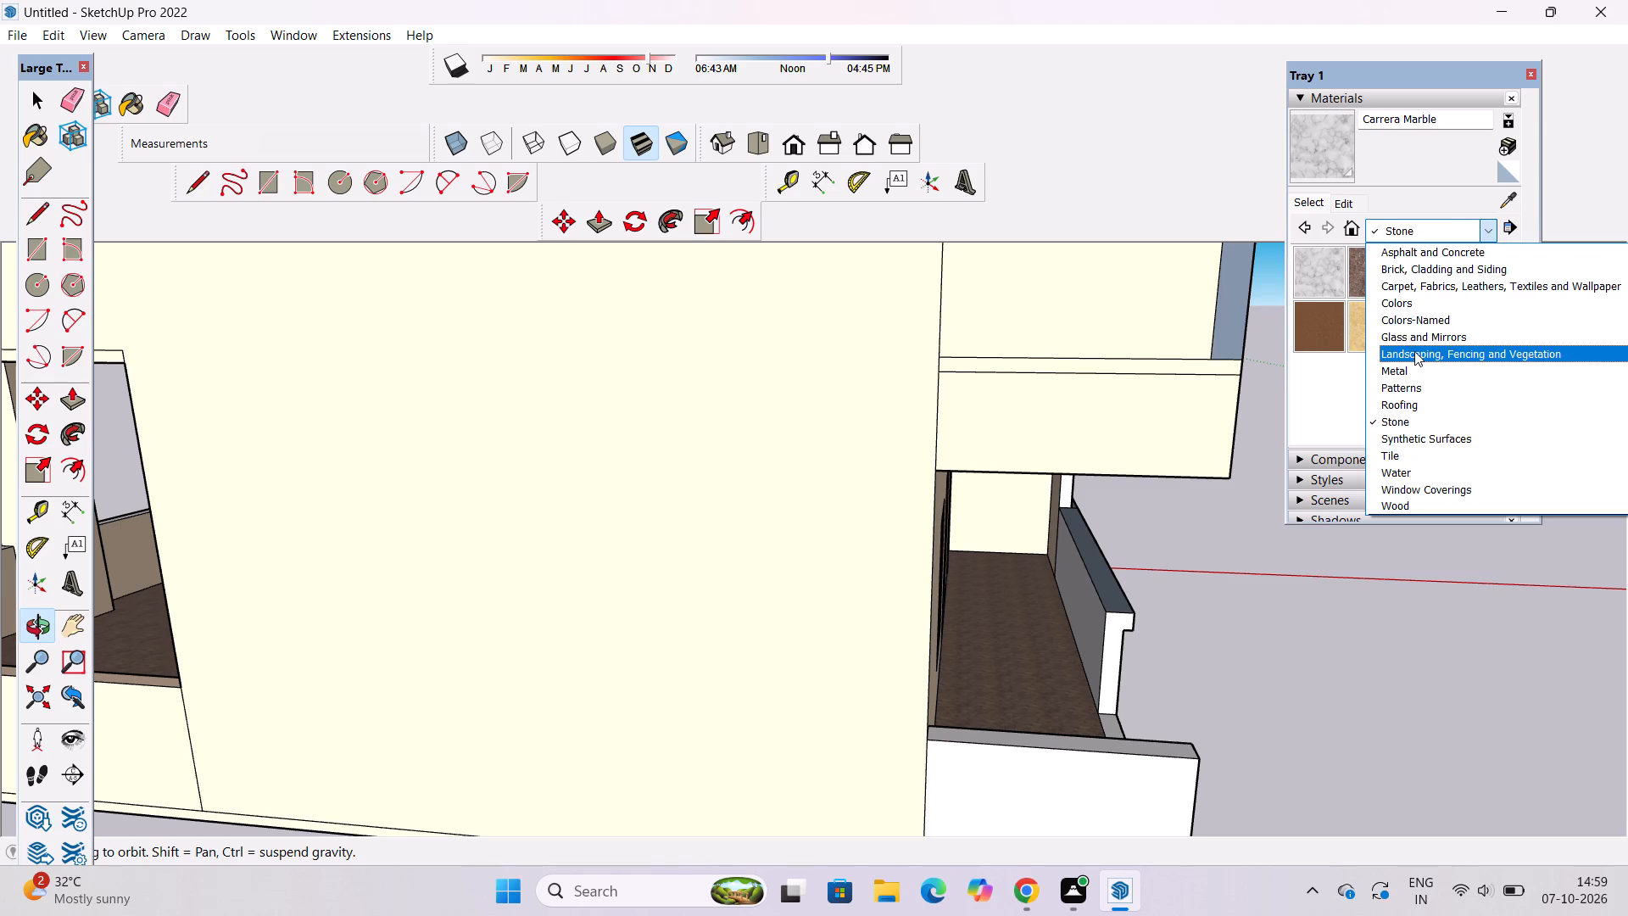
pyautogui.click(1426, 318)
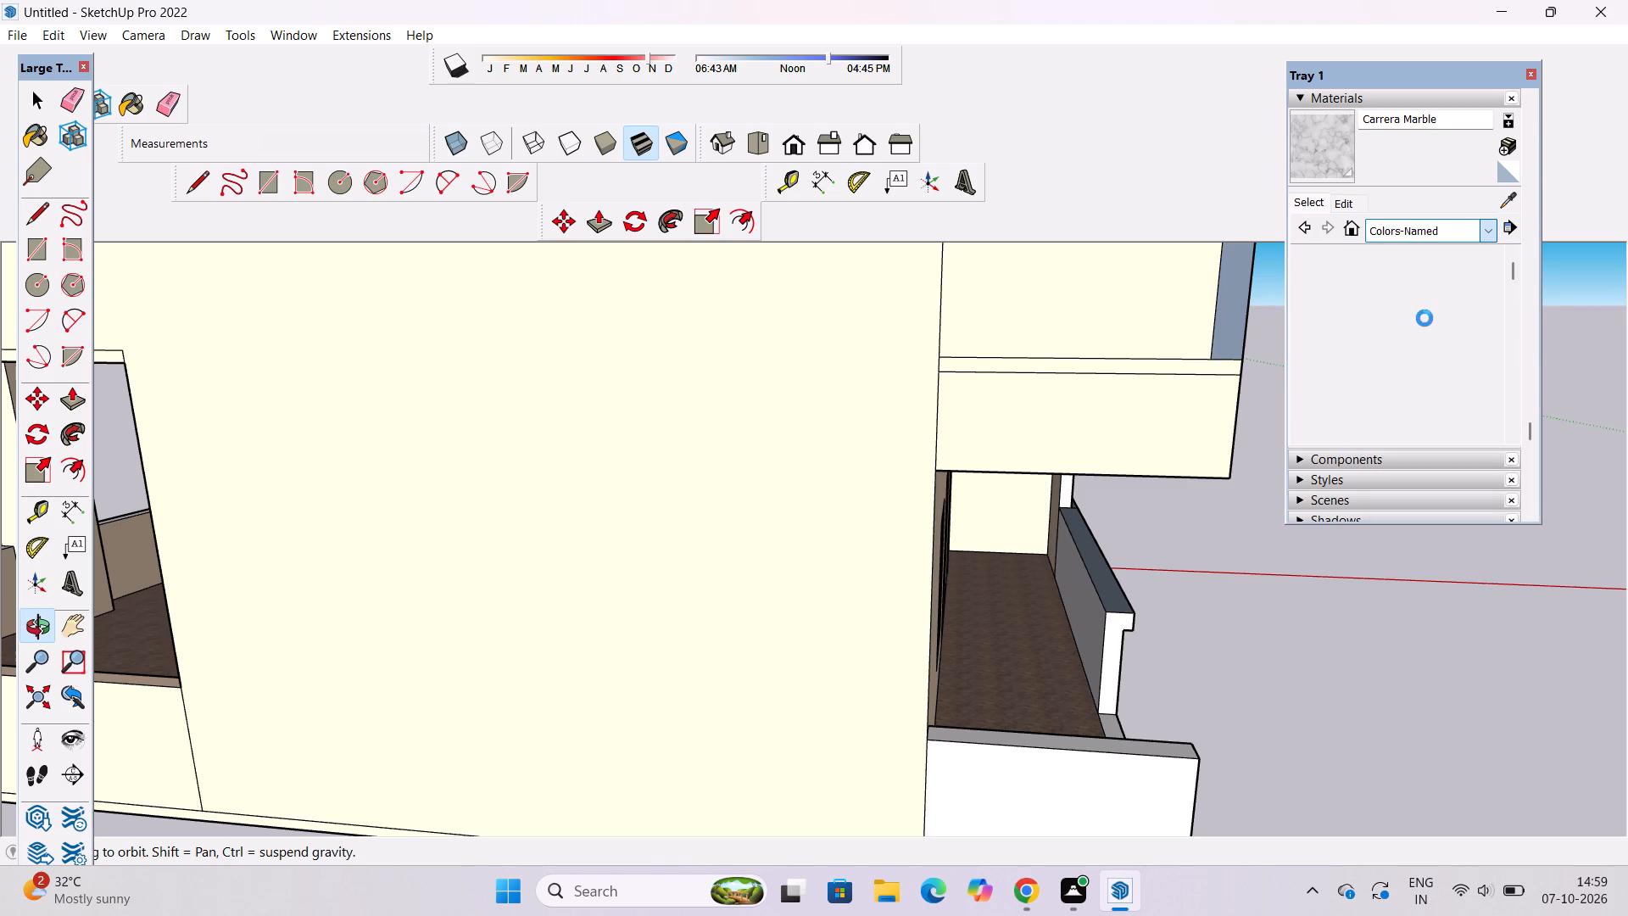
pyautogui.click(1420, 424)
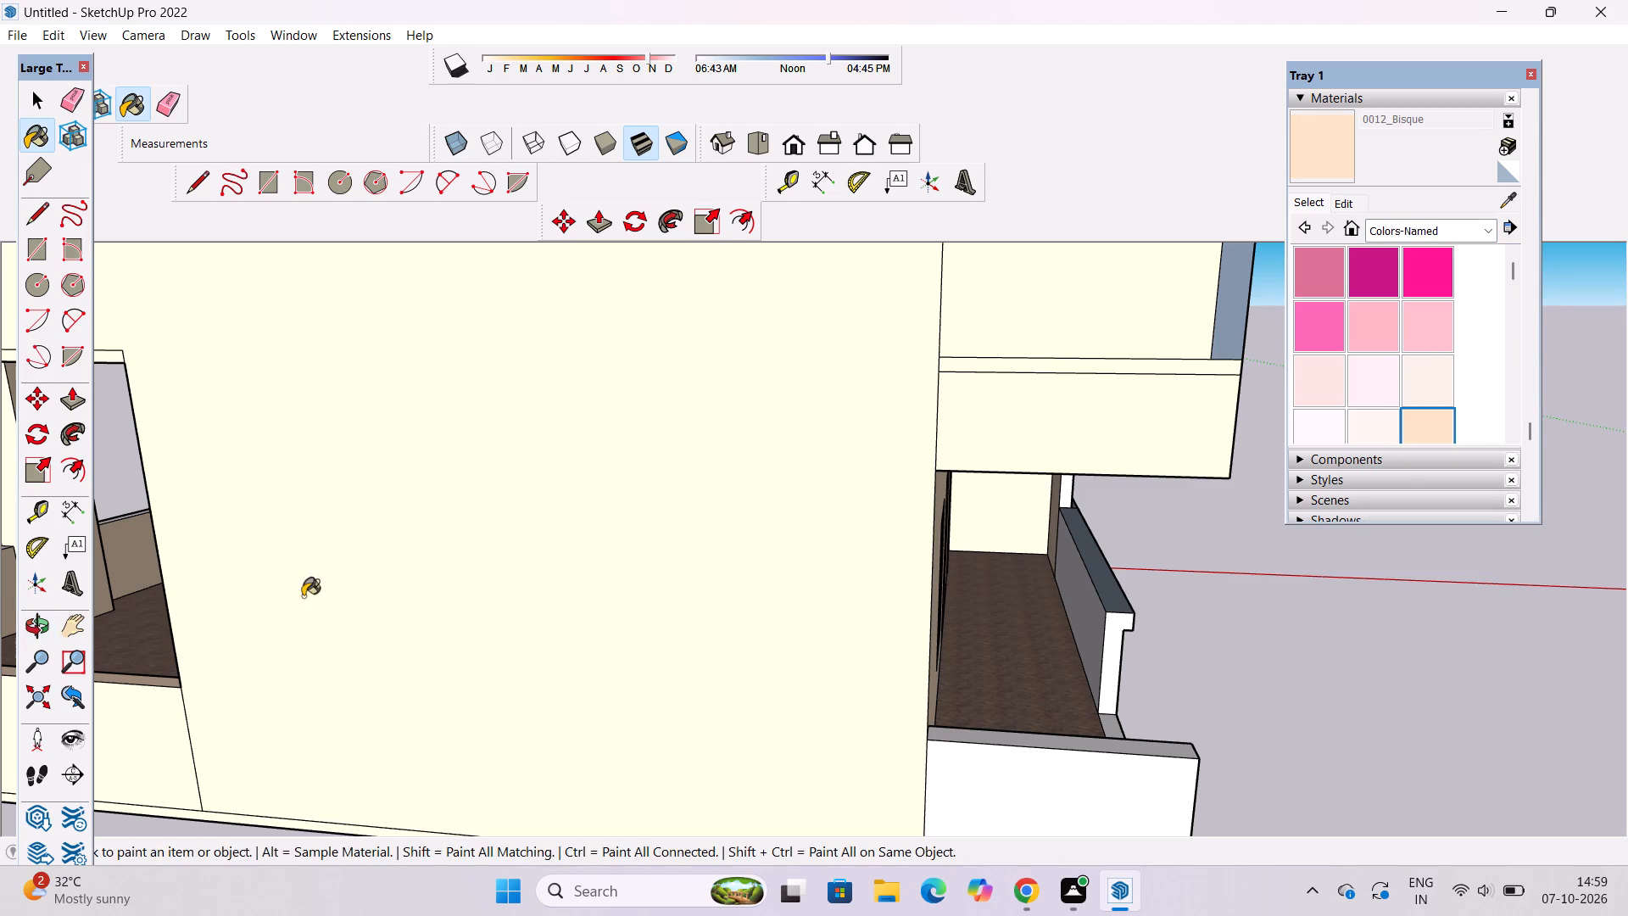
pyautogui.click(41, 619)
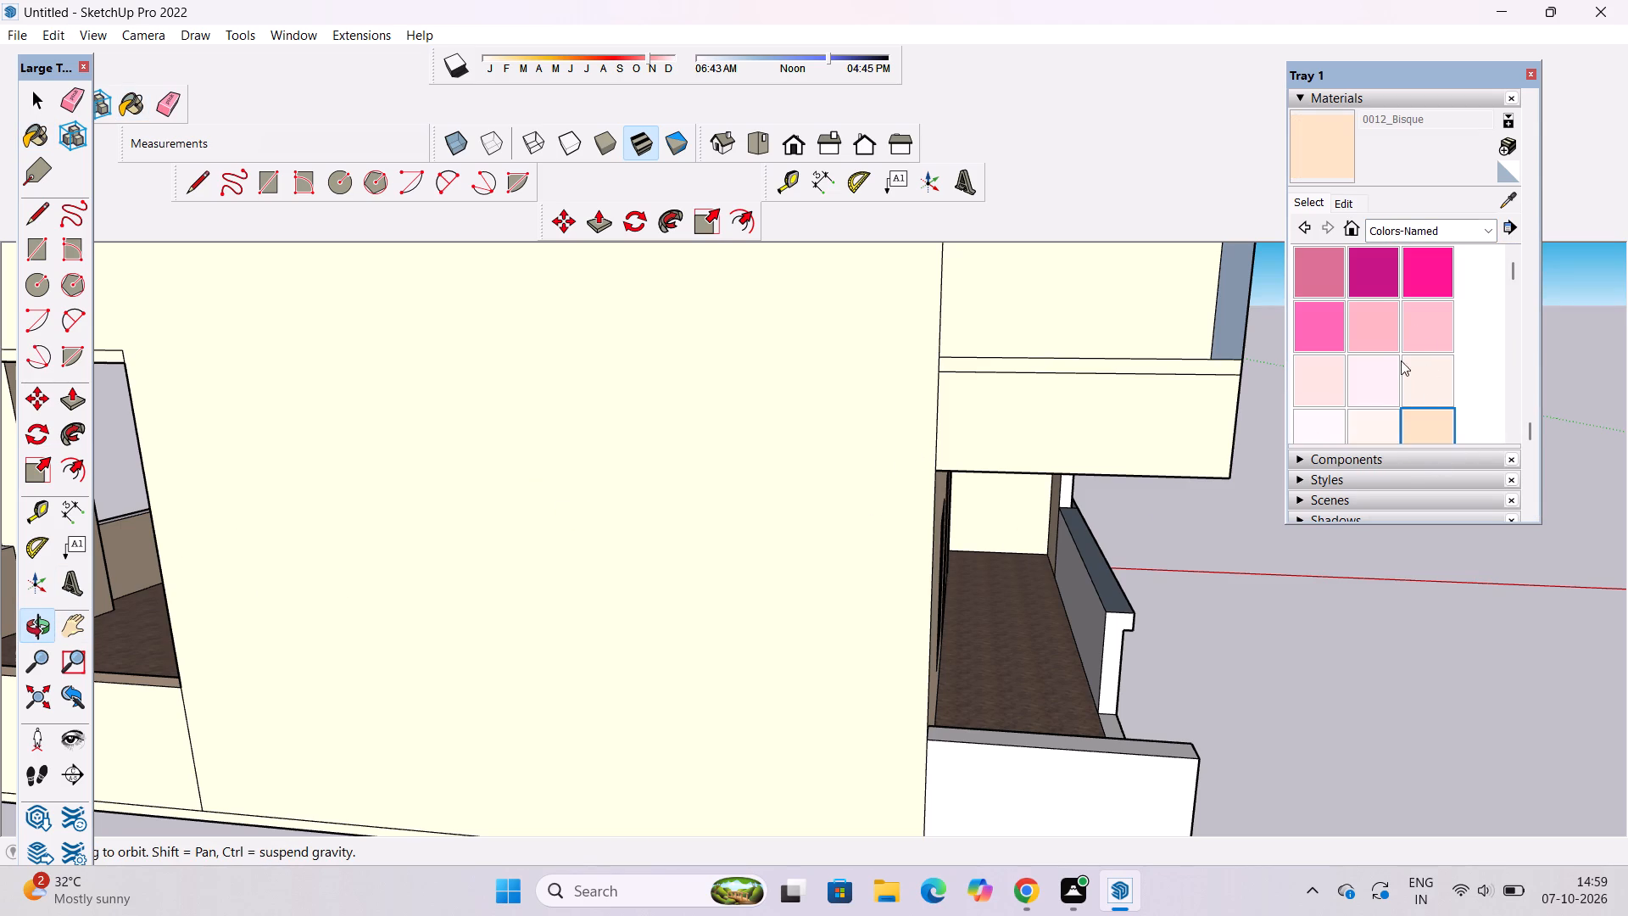
pyautogui.click(1315, 165)
pyautogui.click(1086, 611)
pyautogui.scroll(-7, 984, 507)
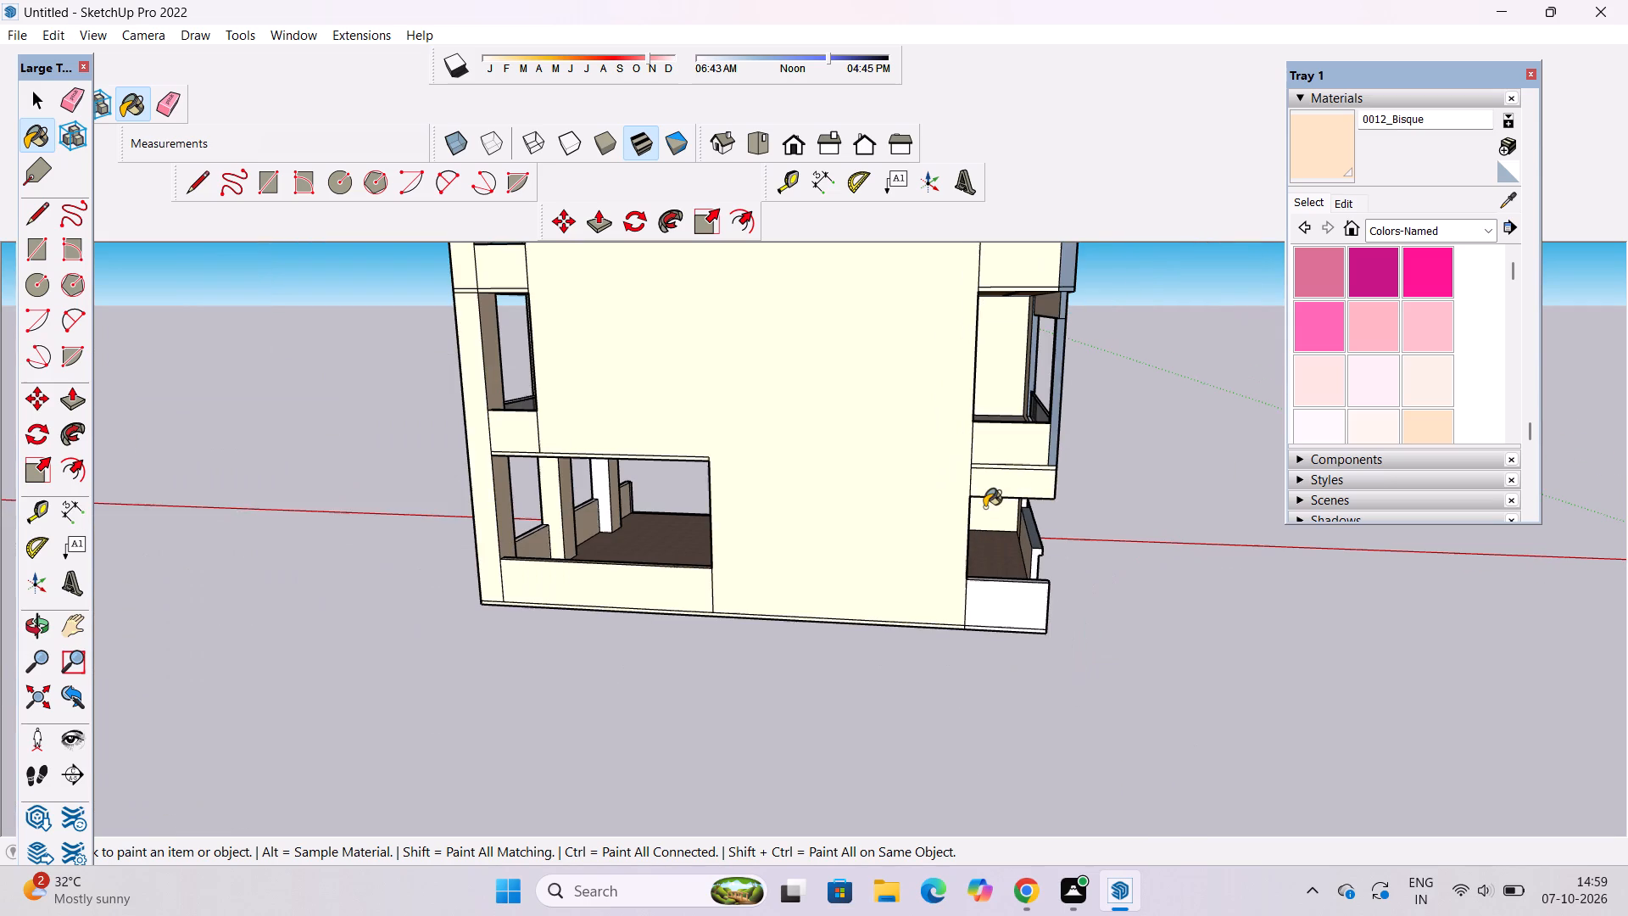
pyautogui.click(1003, 620)
pyautogui.scroll(15, 1017, 647)
pyautogui.click(1046, 598)
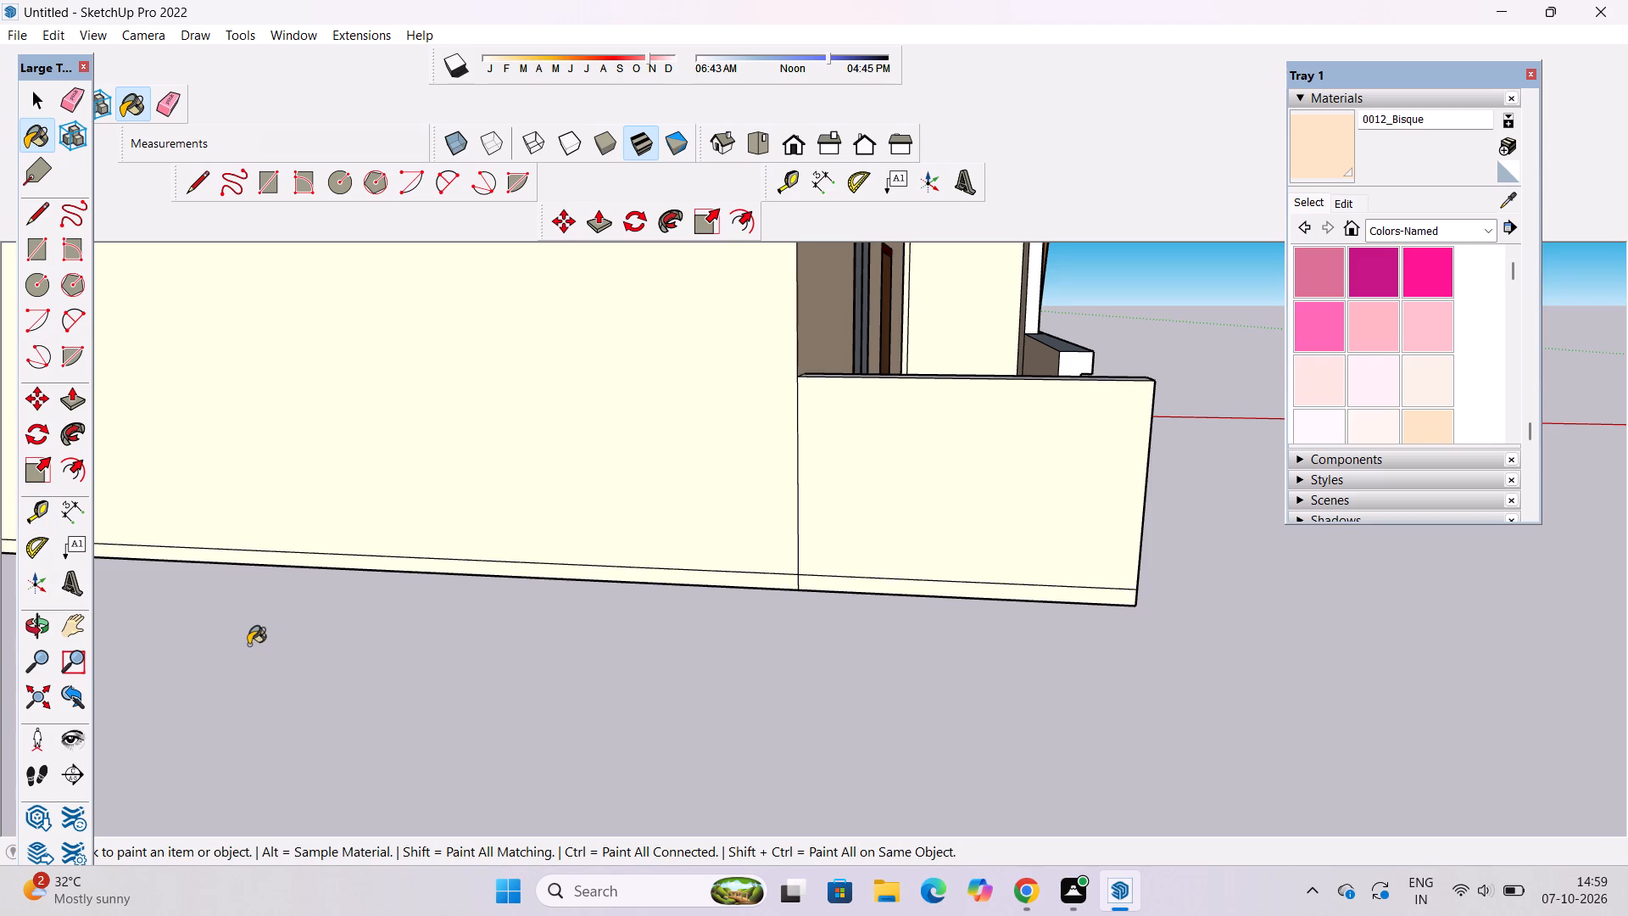
# Paint the top, inner face and front end of the low porch end wall with 0012_Bisque.
pyautogui.scroll(-7, 207, 718)
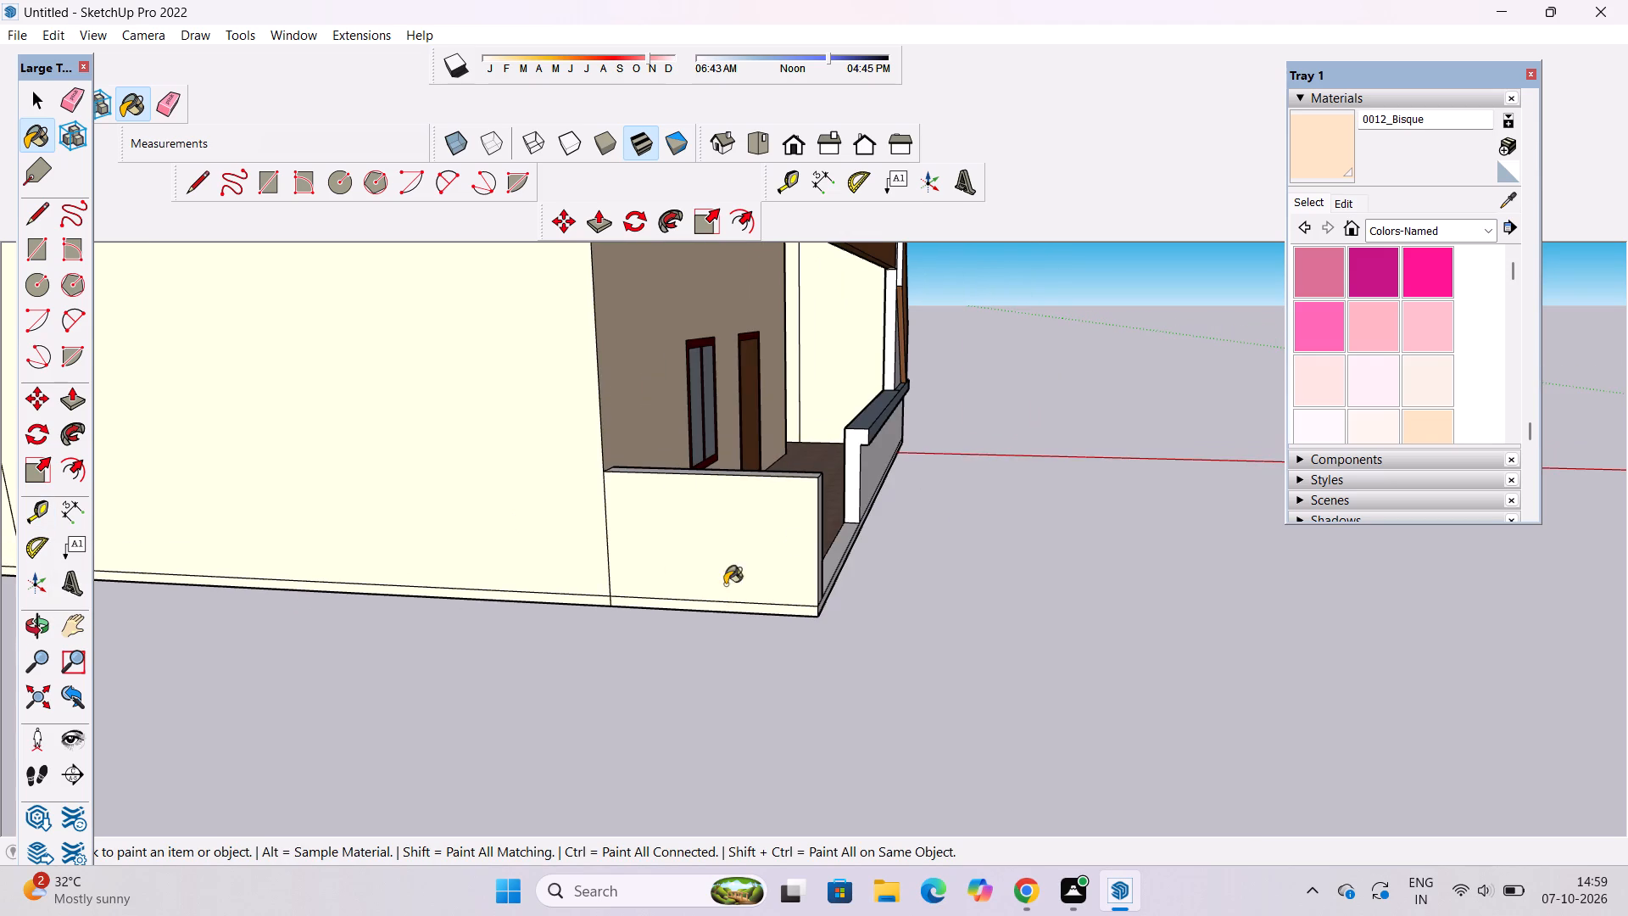
pyautogui.press('o')
pyautogui.moveTo(996, 548); pyautogui.dragTo(454, 662)
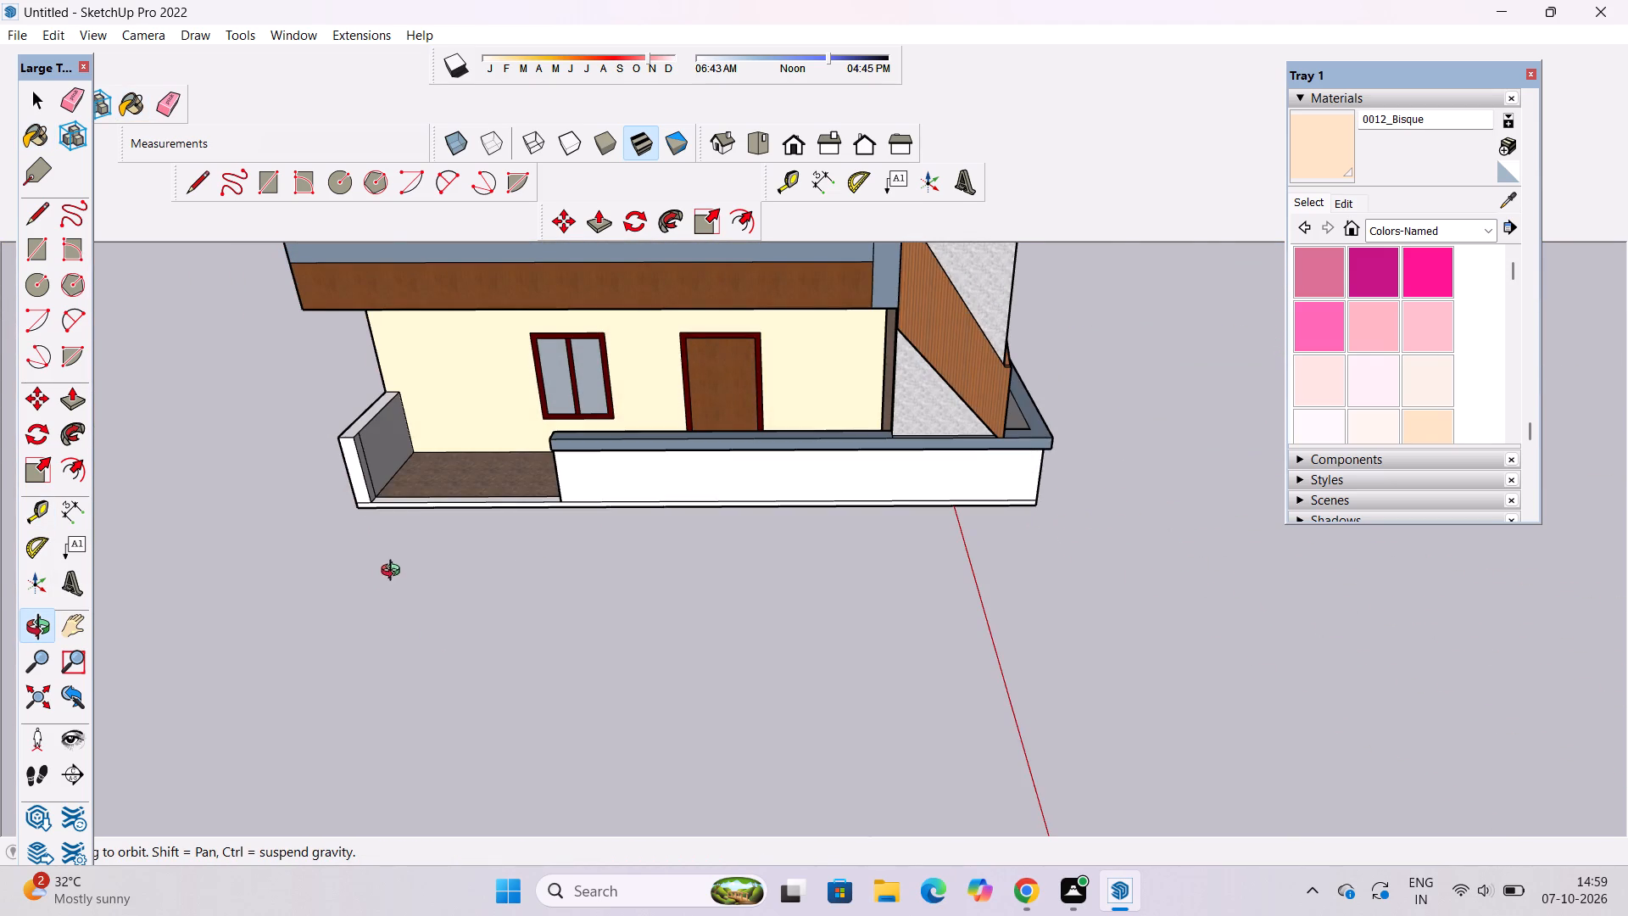
pyautogui.keyDown('shift'); pyautogui.moveTo(395, 571); pyautogui.dragTo(566, 720); pyautogui.keyUp('shift')
pyautogui.scroll(4, 584, 561)
pyautogui.moveTo(578, 589); pyautogui.dragTo(511, 586)
pyautogui.moveTo(511, 586); pyautogui.dragTo(471, 667)
pyautogui.moveTo(471, 667); pyautogui.dragTo(478, 660)
pyautogui.click(481, 658)
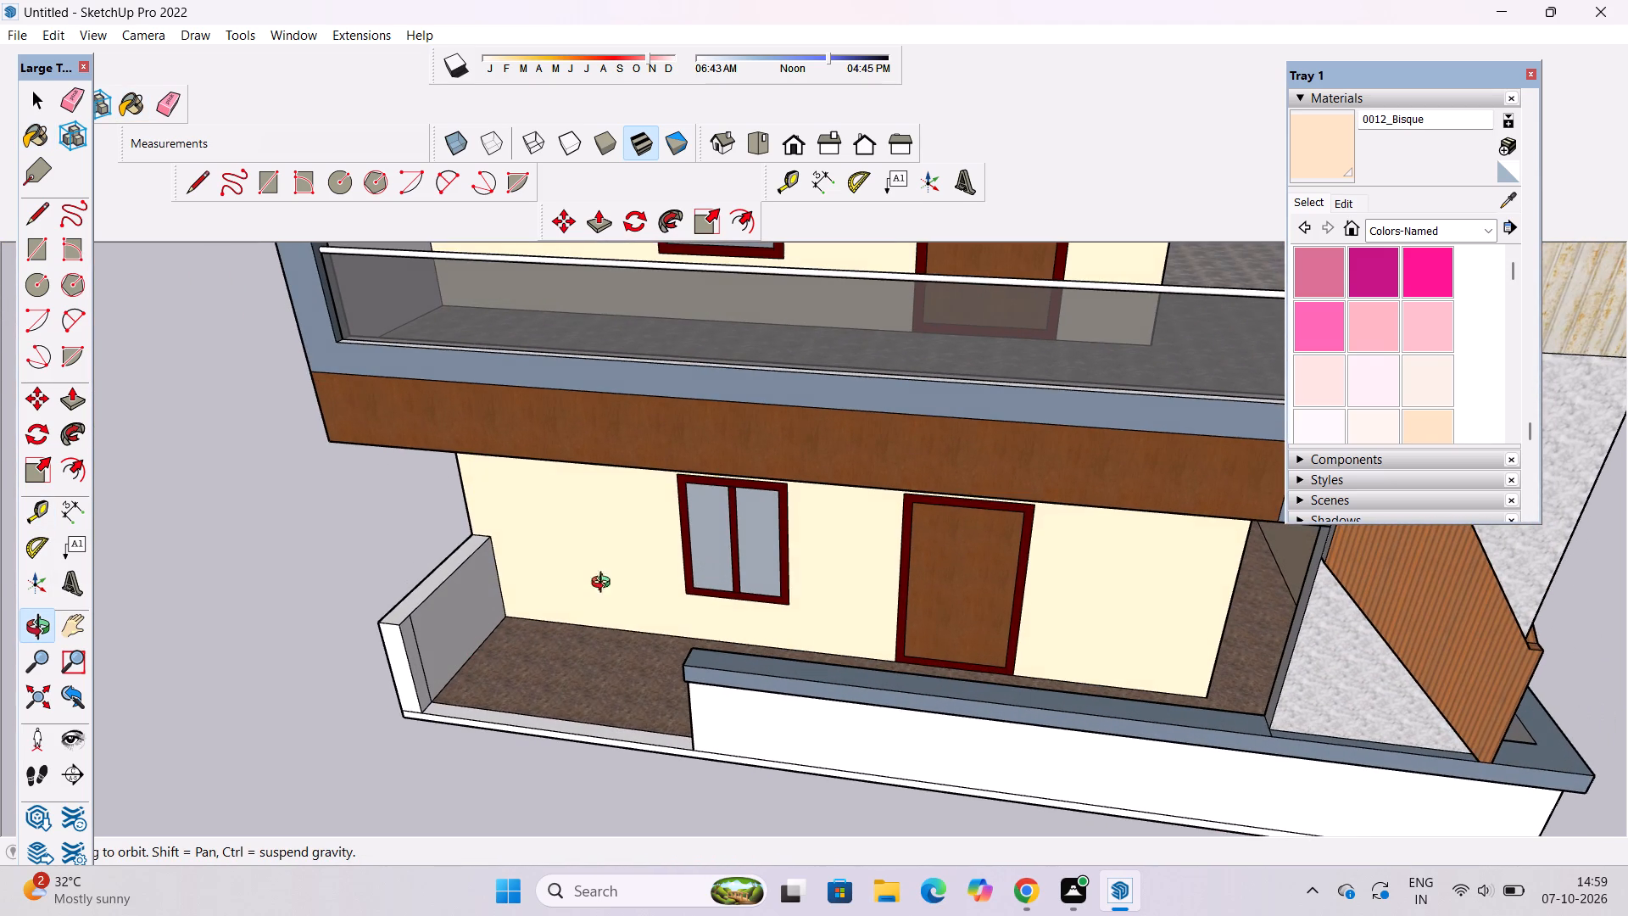
pyautogui.click(1335, 151)
pyautogui.scroll(5, 401, 659)
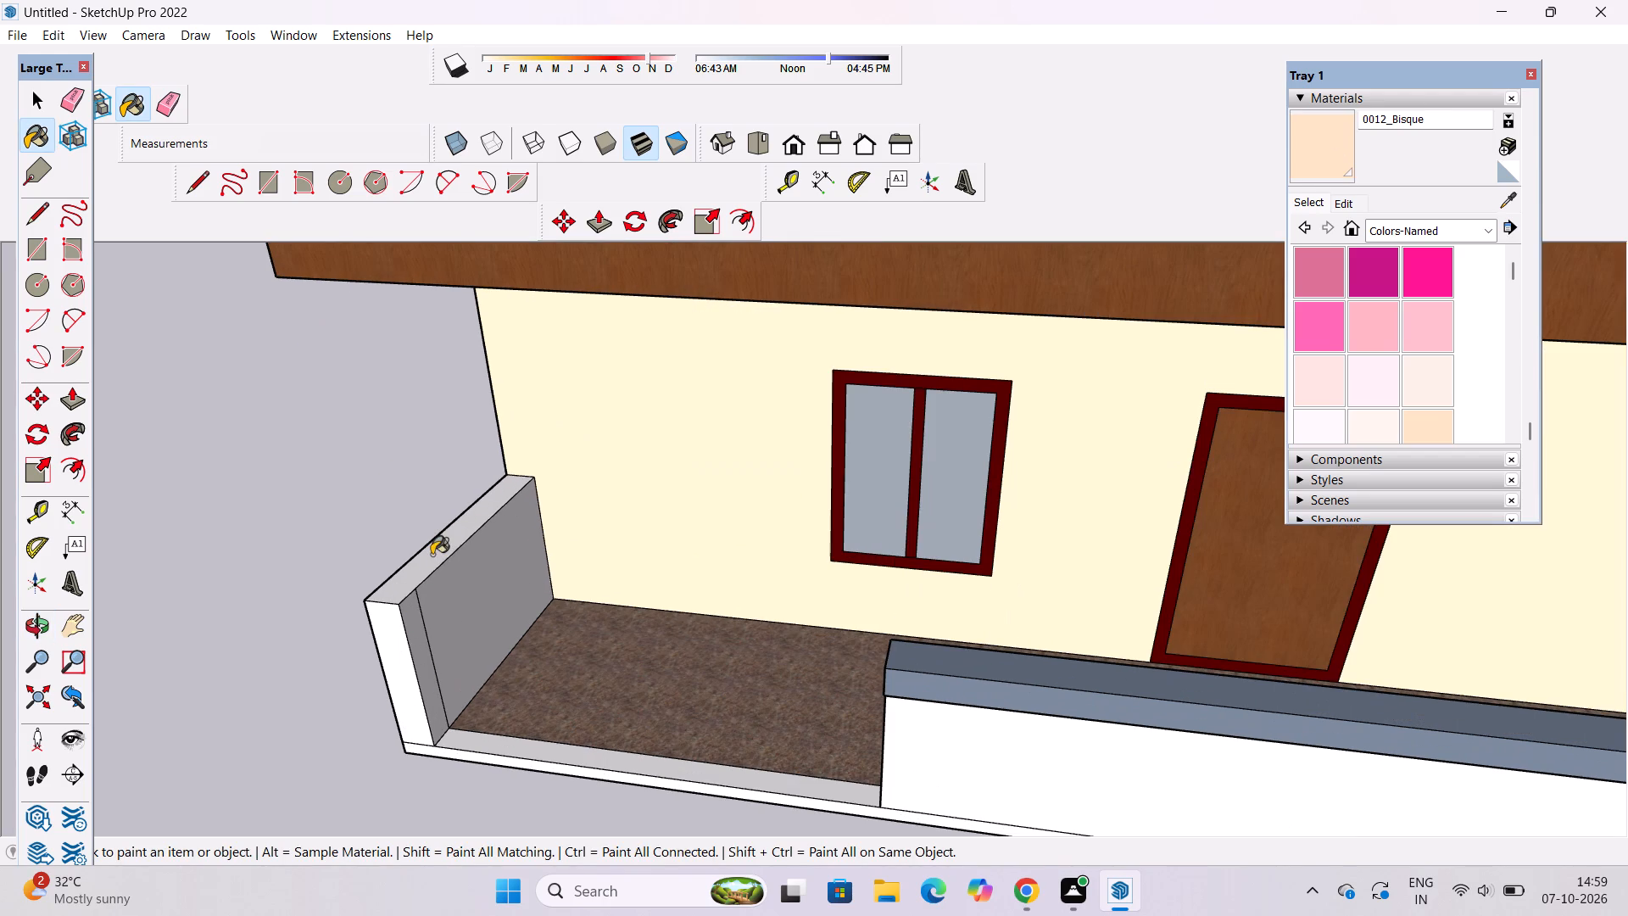
pyautogui.click(432, 555)
pyautogui.click(442, 597)
pyautogui.click(400, 629)
pyautogui.click(407, 619)
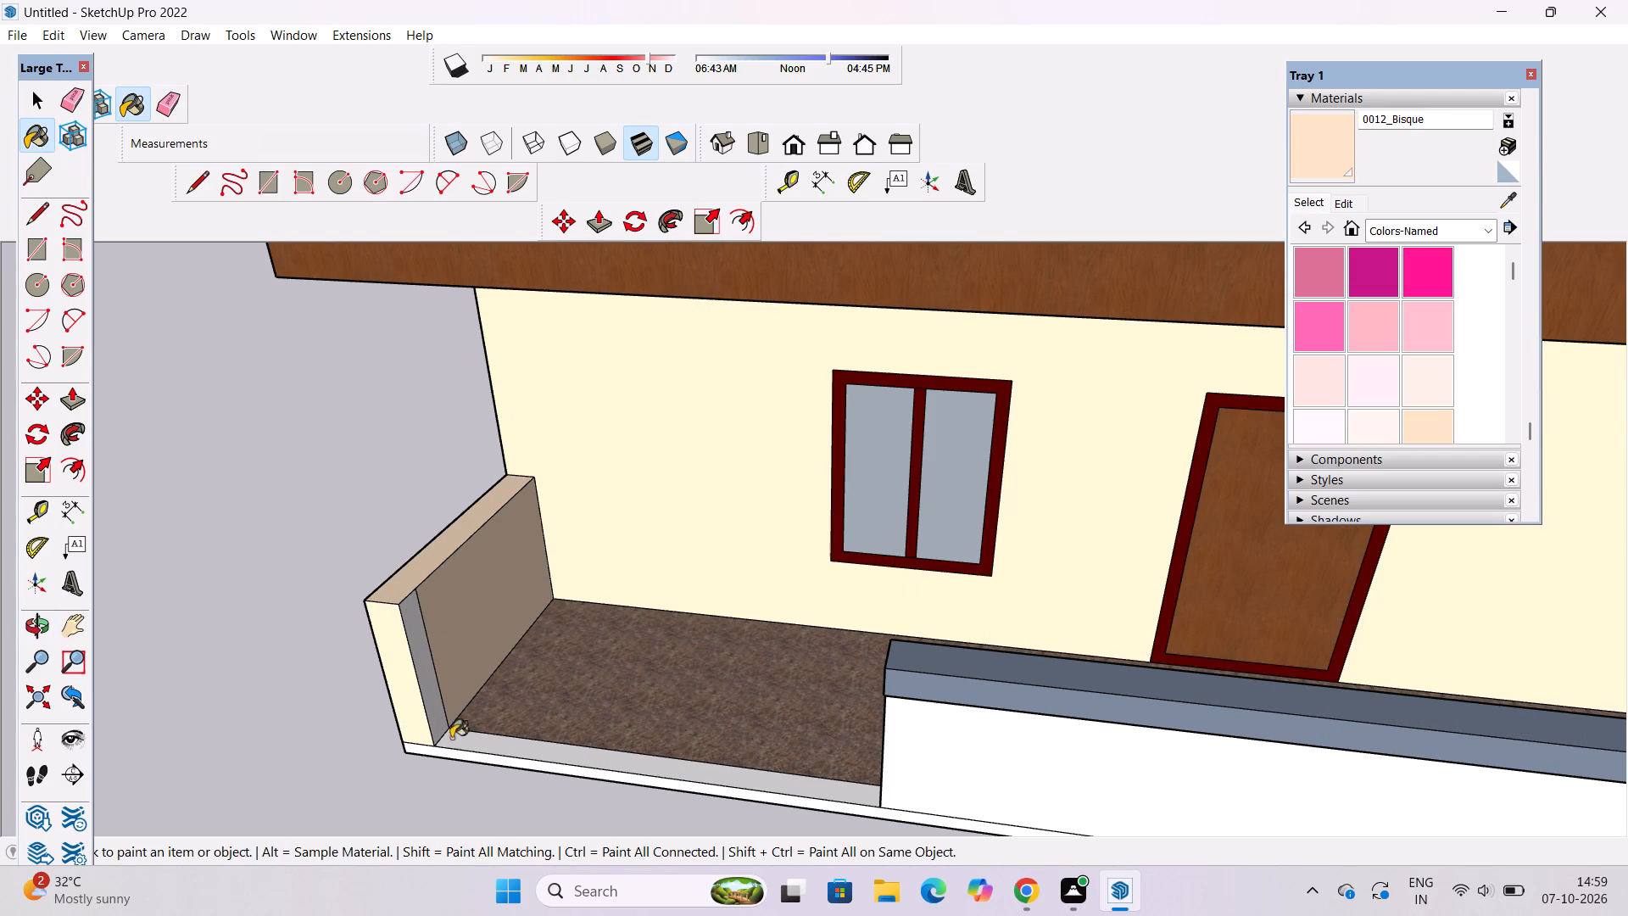
# Paint both outer faces of the corner boundary wall with Stone Coursed Rough from the brick and cladding collection.
pyautogui.scroll(-10, 392, 651)
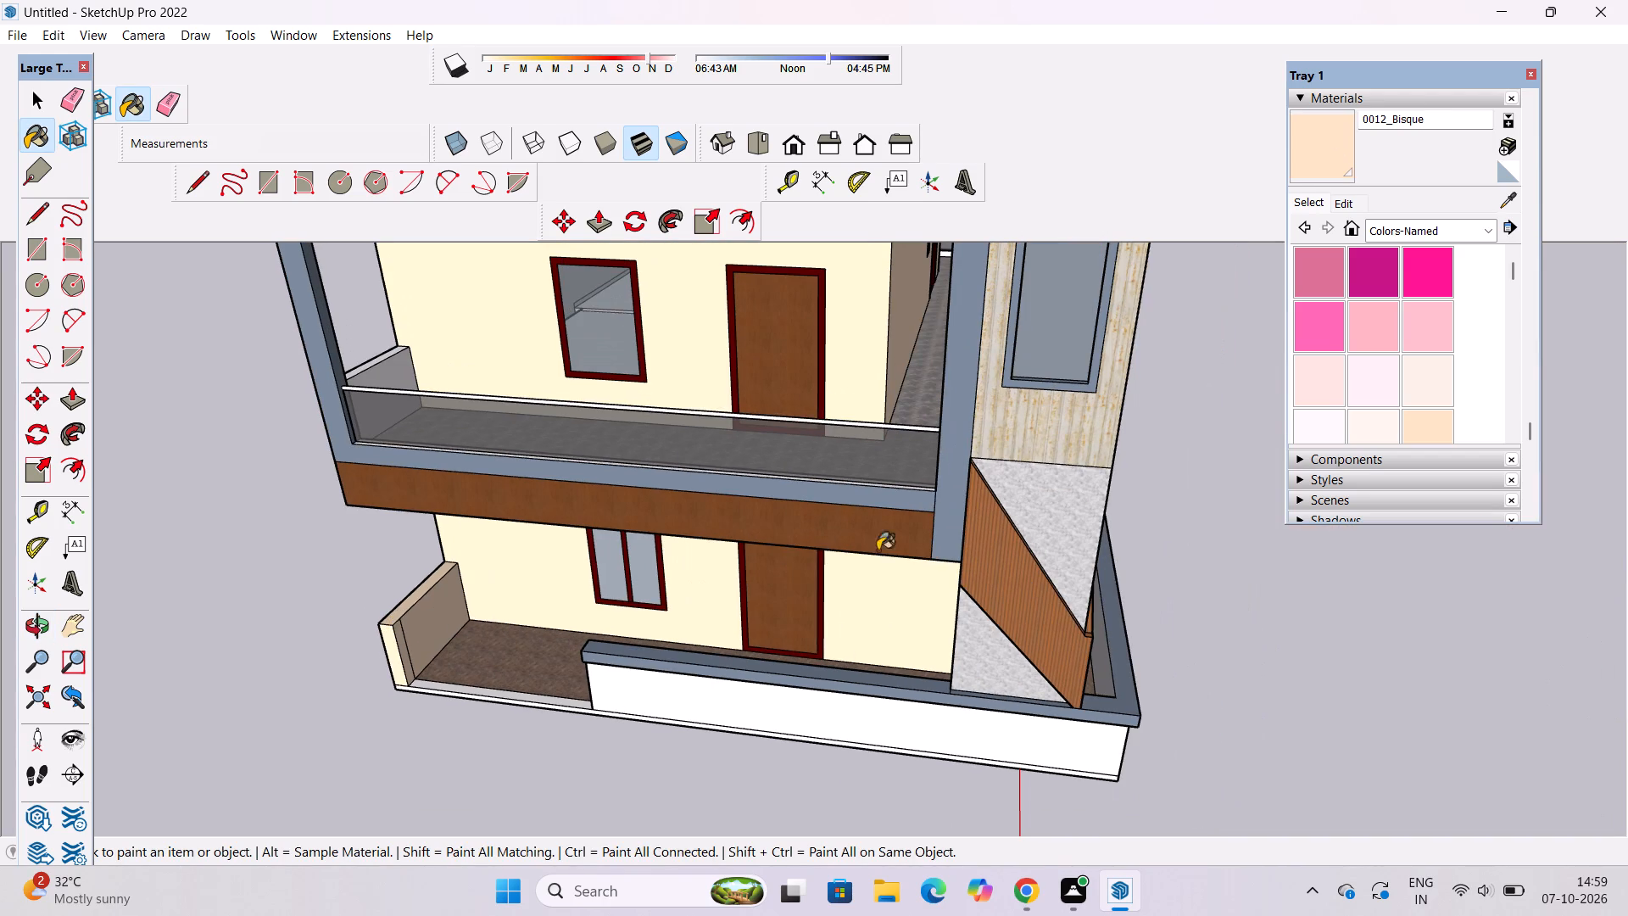
pyautogui.click(1404, 233)
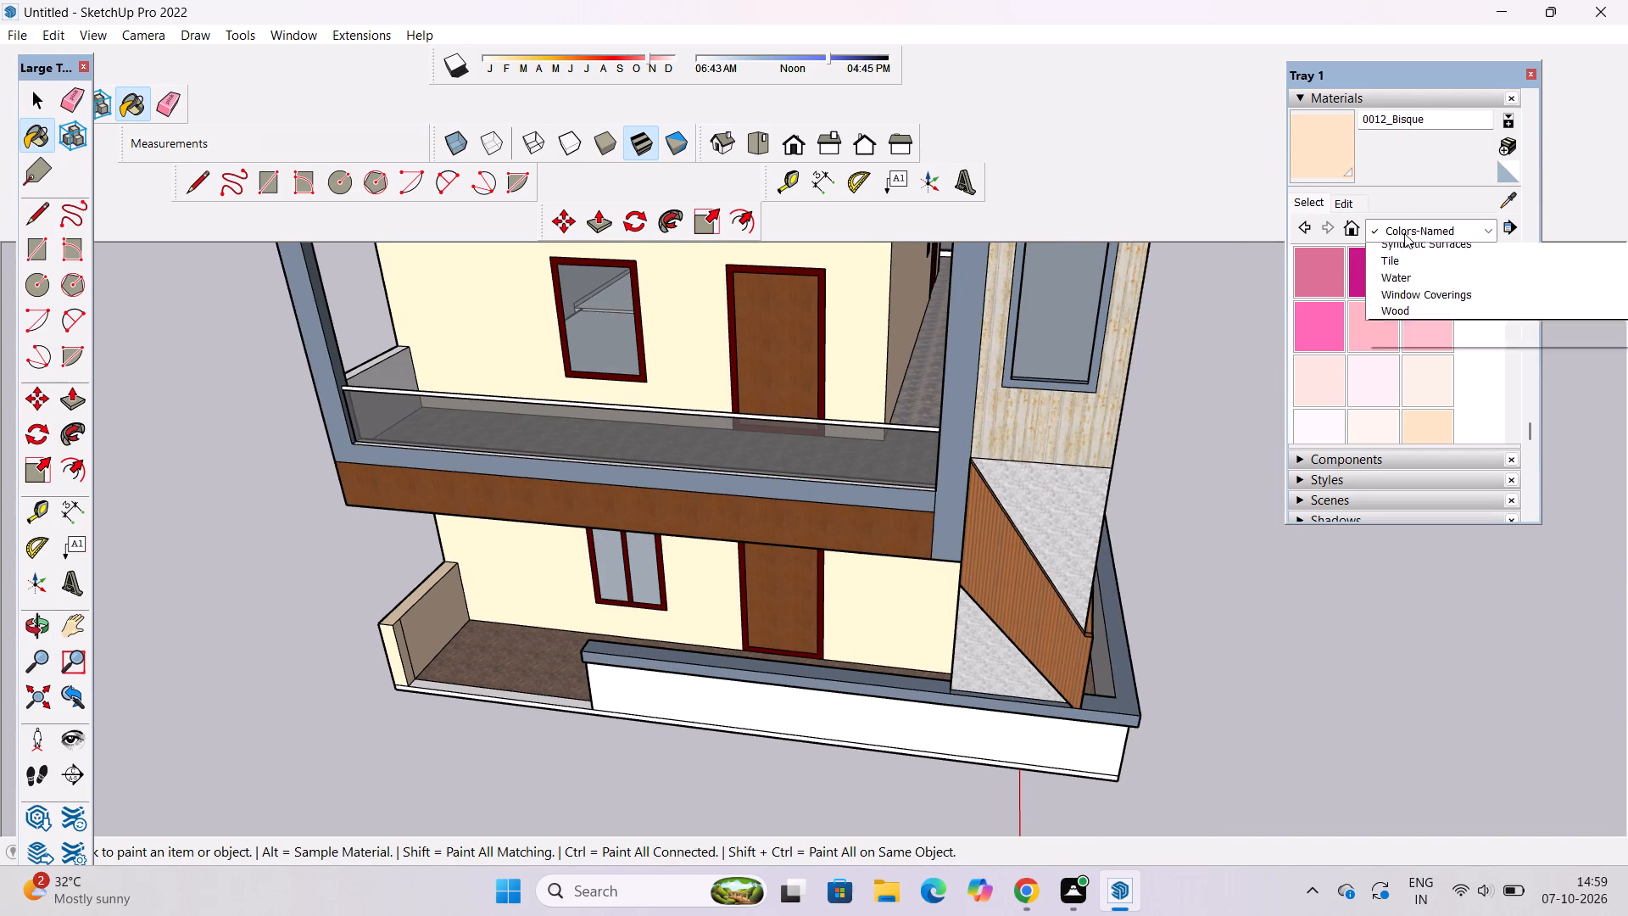
pyautogui.click(1405, 271)
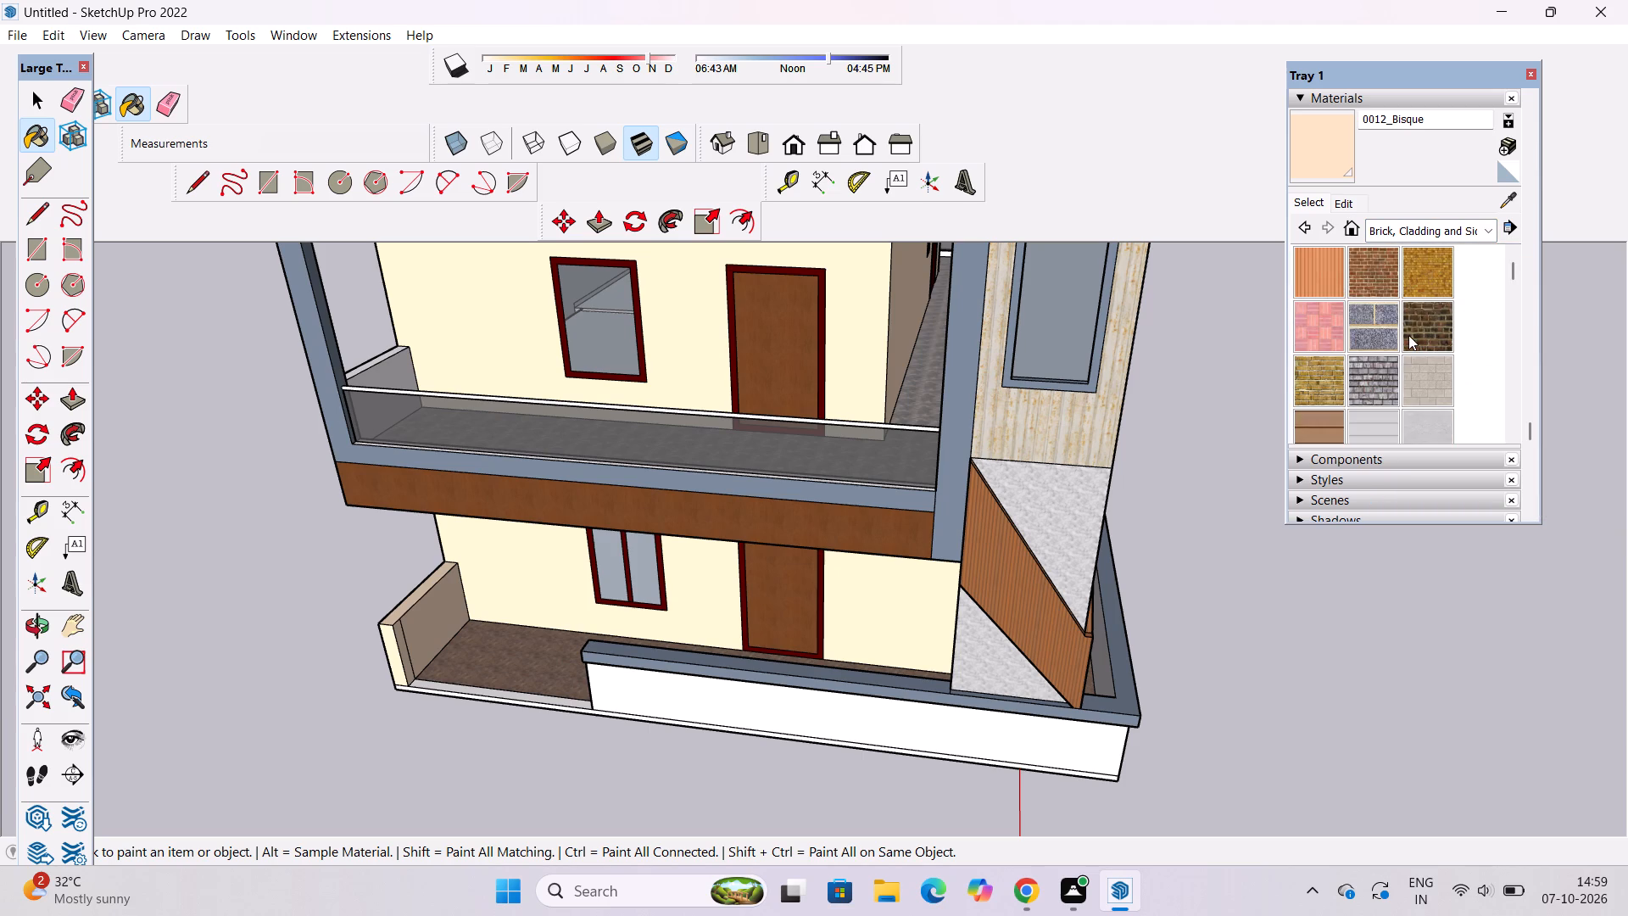
pyautogui.scroll(-2, 1408, 335)
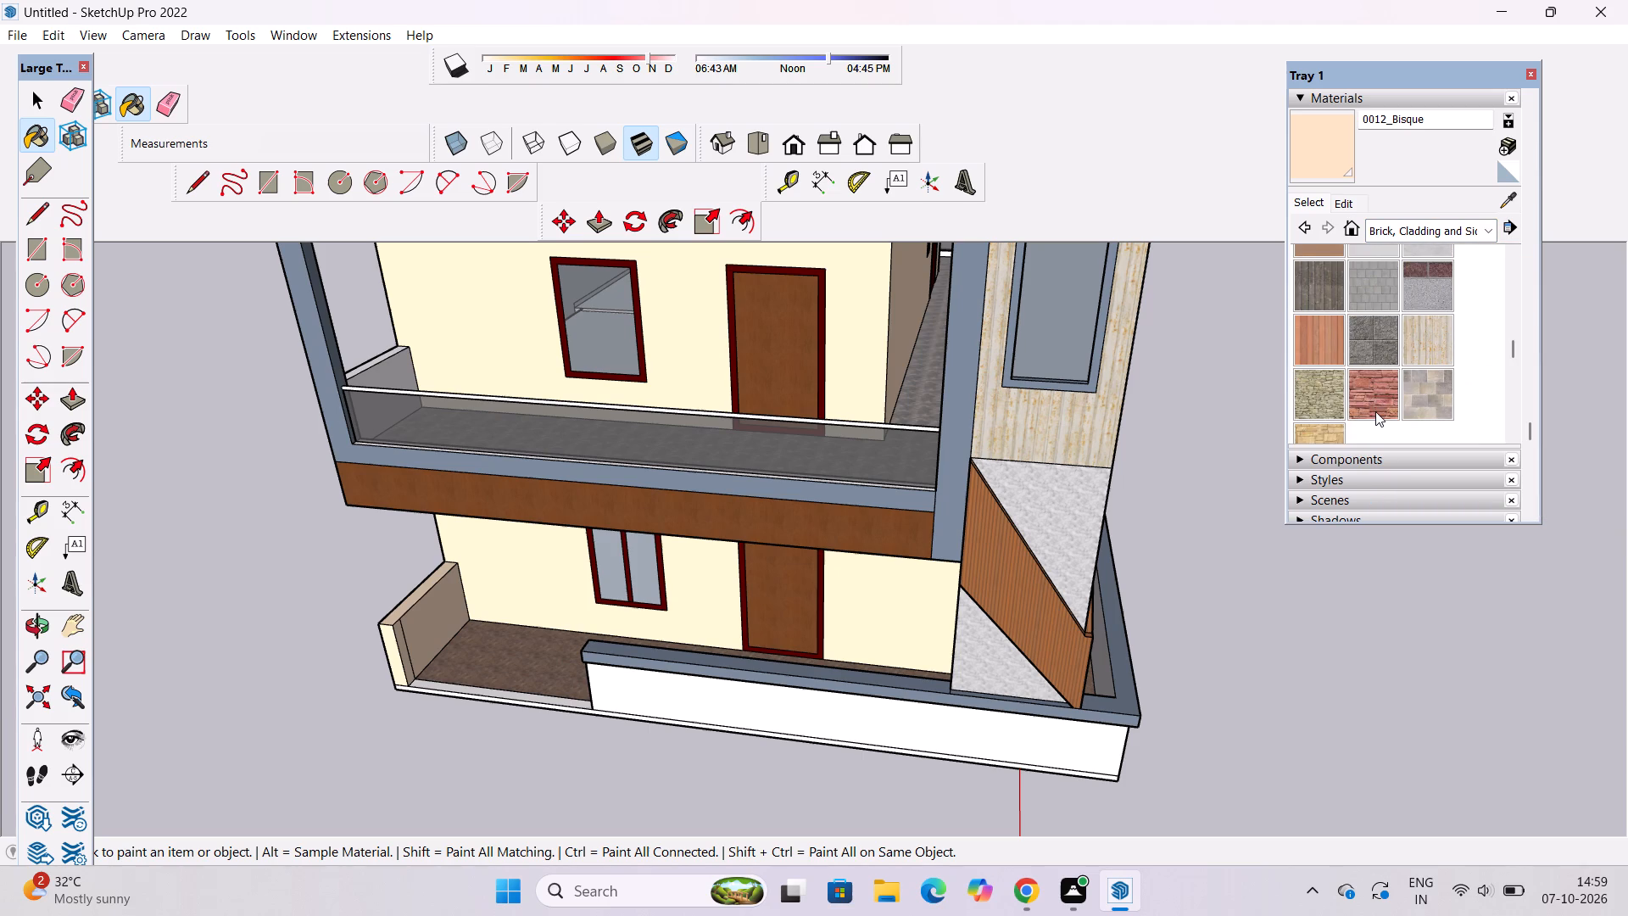
pyautogui.click(1325, 393)
pyautogui.click(1039, 746)
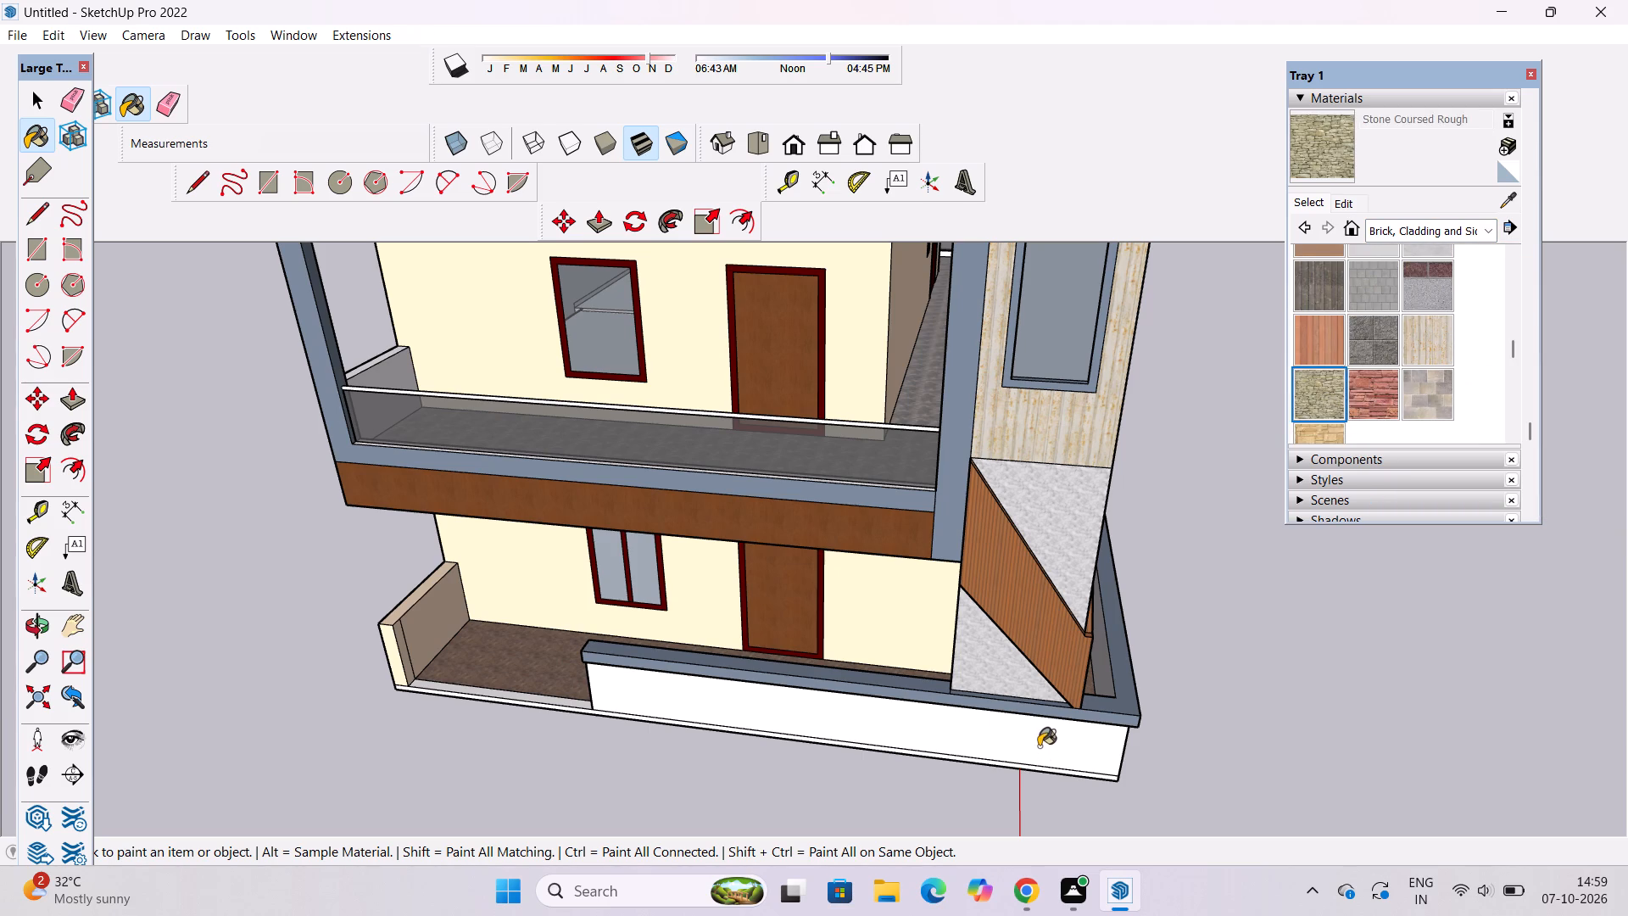
pyautogui.scroll(-4, 416, 620)
pyautogui.scroll(13, 1207, 729)
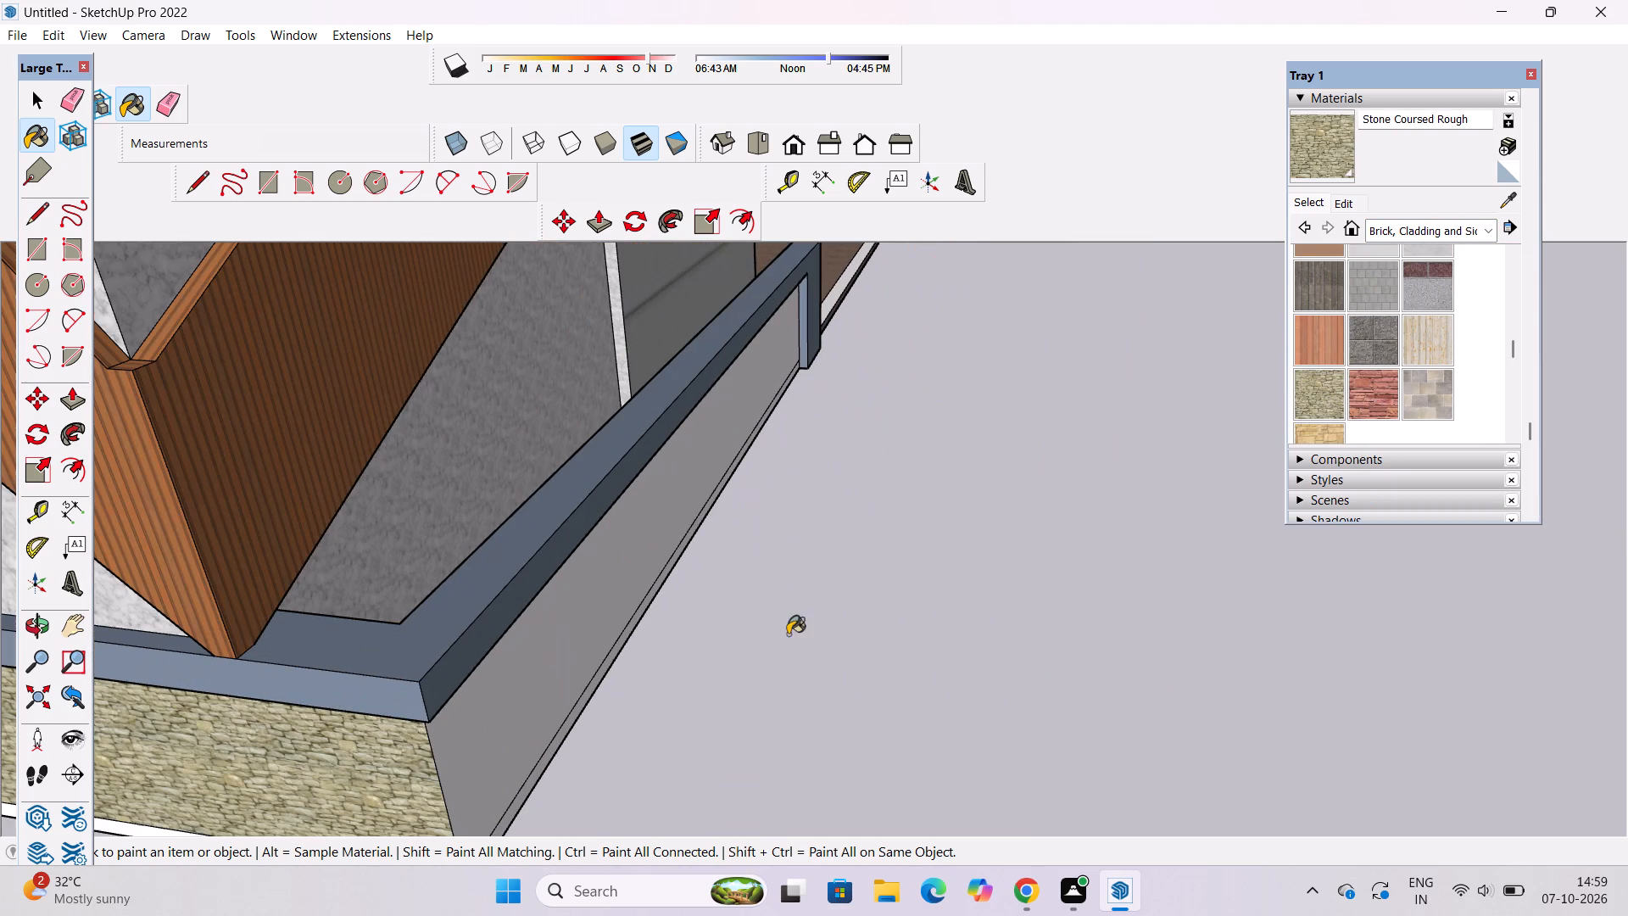
pyautogui.click(690, 500)
pyautogui.scroll(-11, 550, 662)
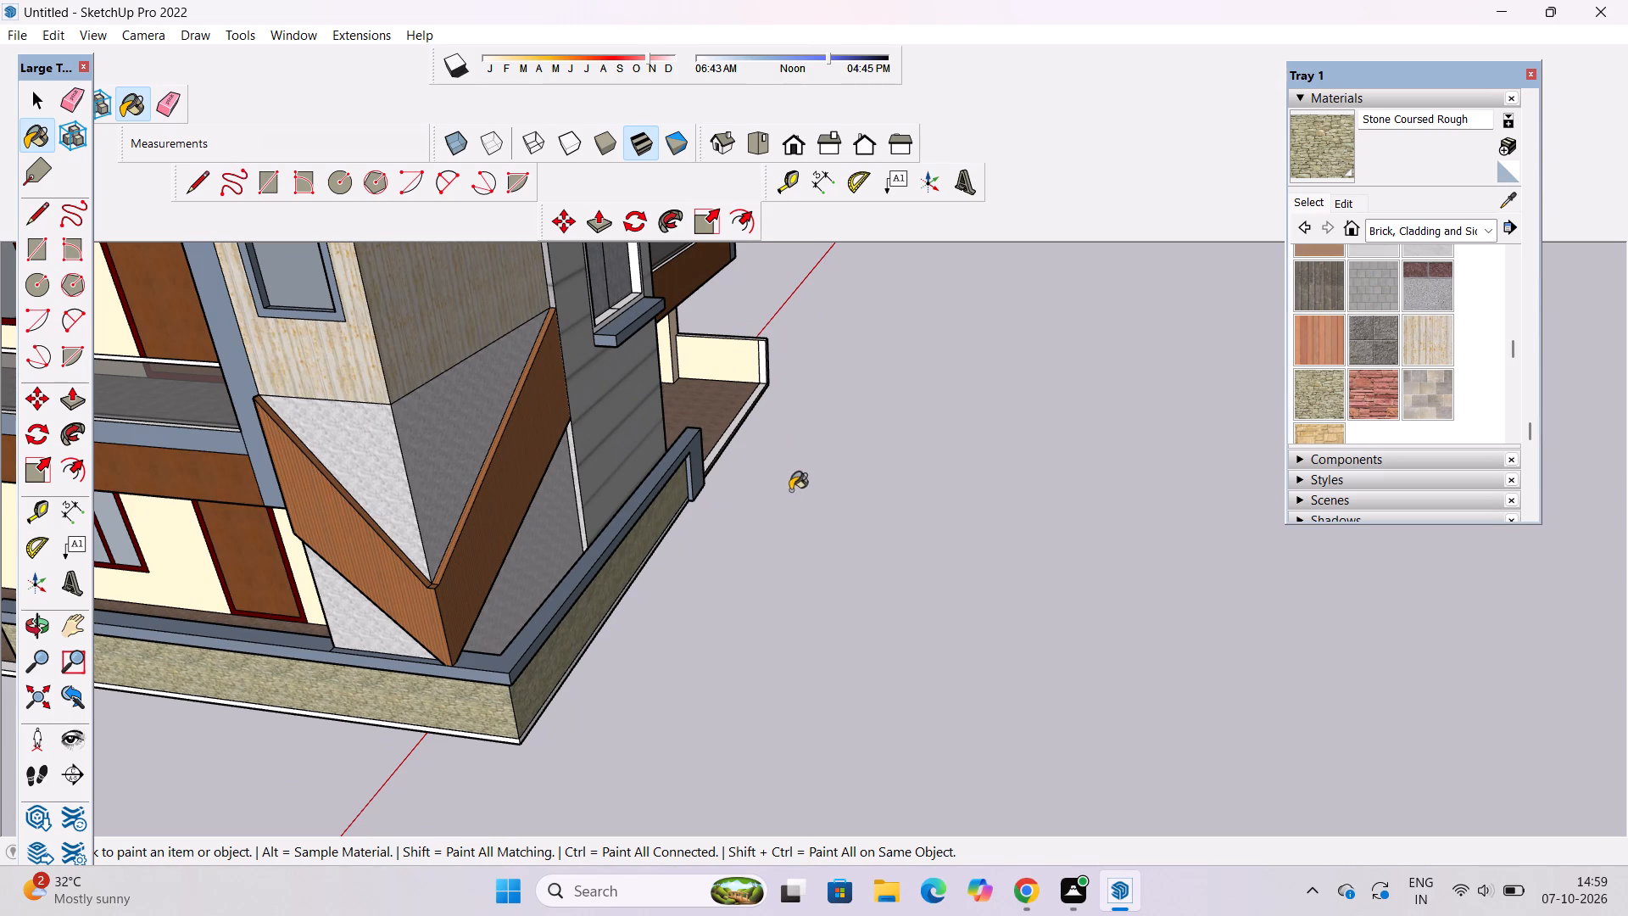
pyautogui.scroll(-4, 1001, 482)
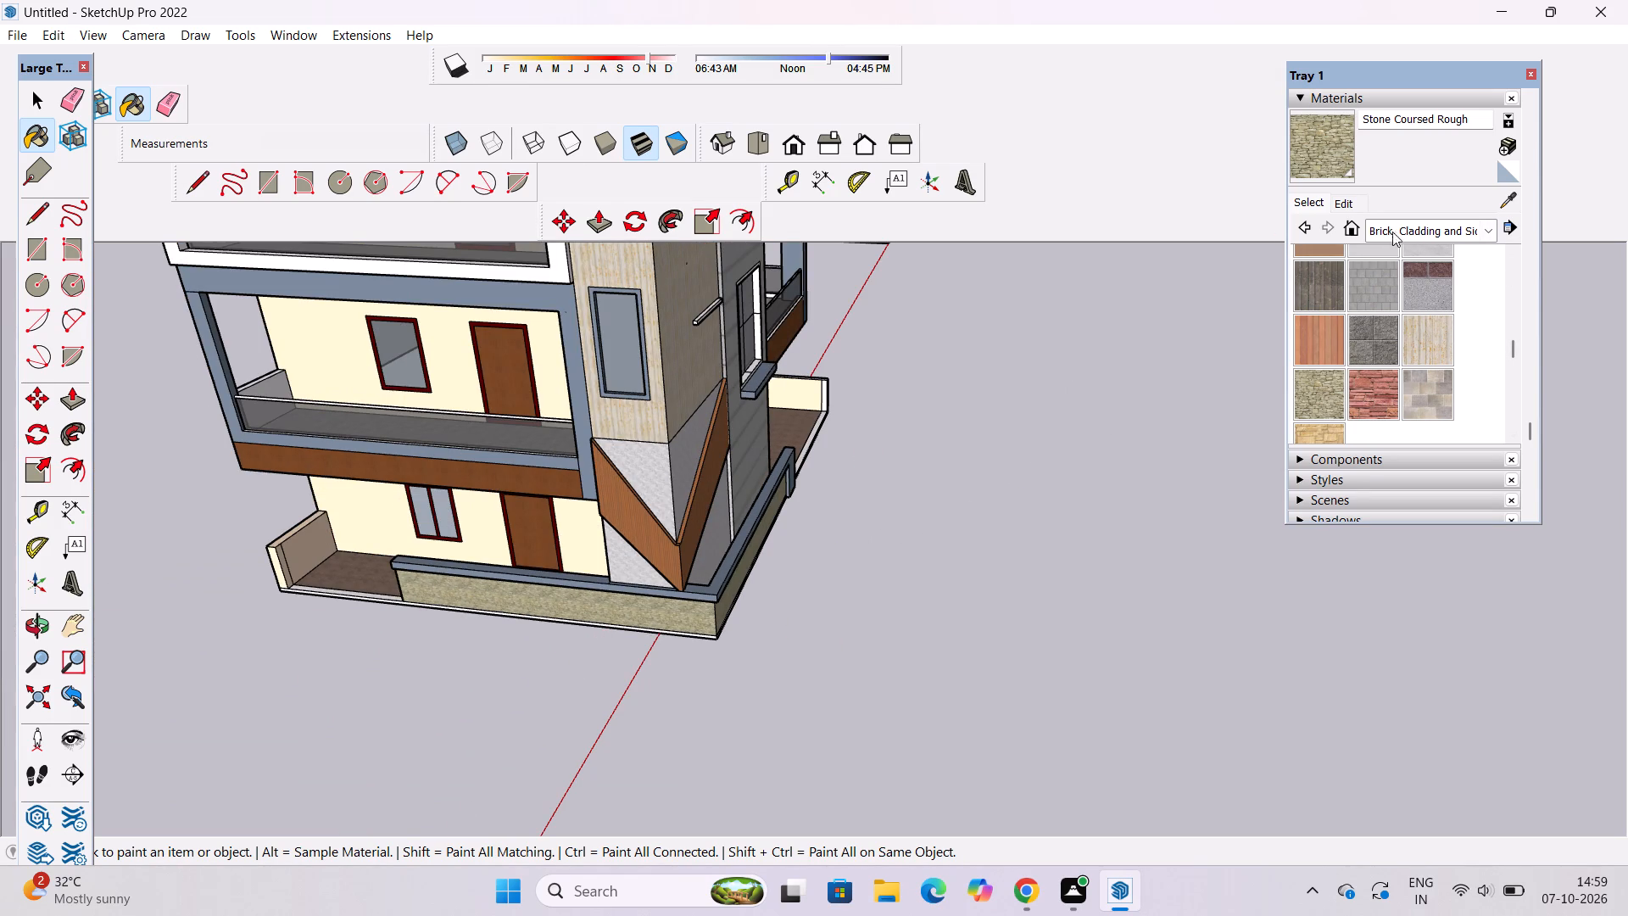
# Examine the ground floor around the boundary wall and the open porch for unpainted faces.
pyautogui.press('space')
pyautogui.press('o')
pyautogui.moveTo(661, 579); pyautogui.dragTo(928, 582)
pyautogui.moveTo(677, 673); pyautogui.dragTo(824, 599)
pyautogui.moveTo(783, 619); pyautogui.dragTo(529, 665)
pyautogui.keyDown('shift'); pyautogui.moveTo(533, 665); pyautogui.dragTo(729, 630); pyautogui.keyUp('shift')
pyautogui.scroll(5, 677, 641)
pyautogui.moveTo(699, 631); pyautogui.dragTo(822, 619)
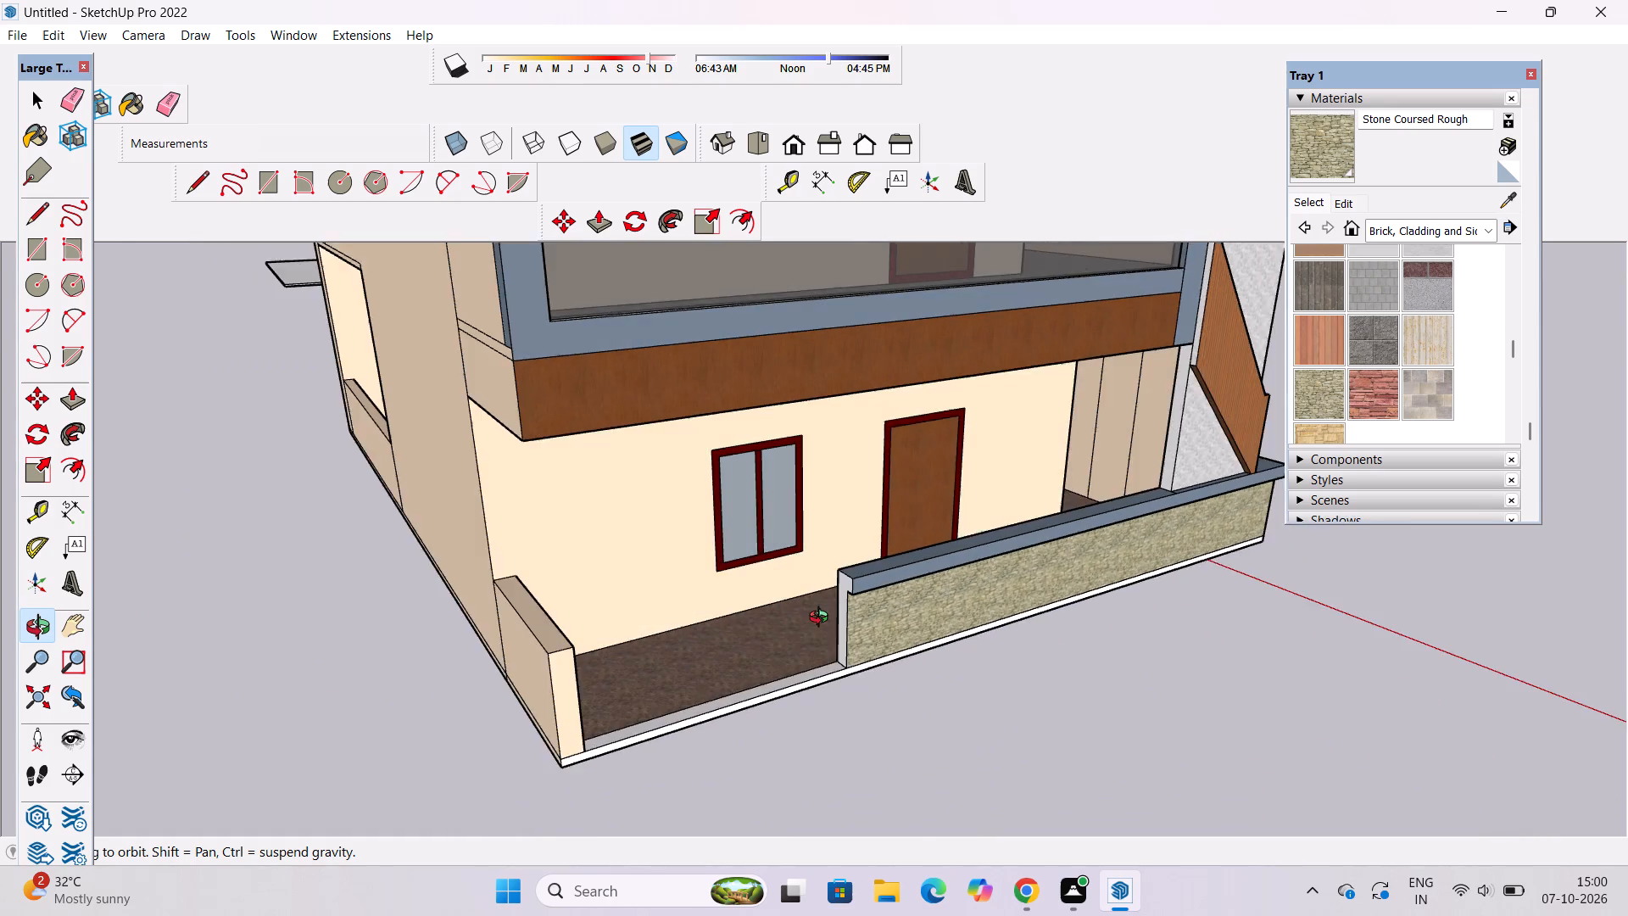
pyautogui.scroll(4, 822, 619)
pyautogui.moveTo(822, 623); pyautogui.dragTo(877, 623)
pyautogui.moveTo(877, 623); pyautogui.dragTo(471, 600)
pyautogui.scroll(-12, 419, 578)
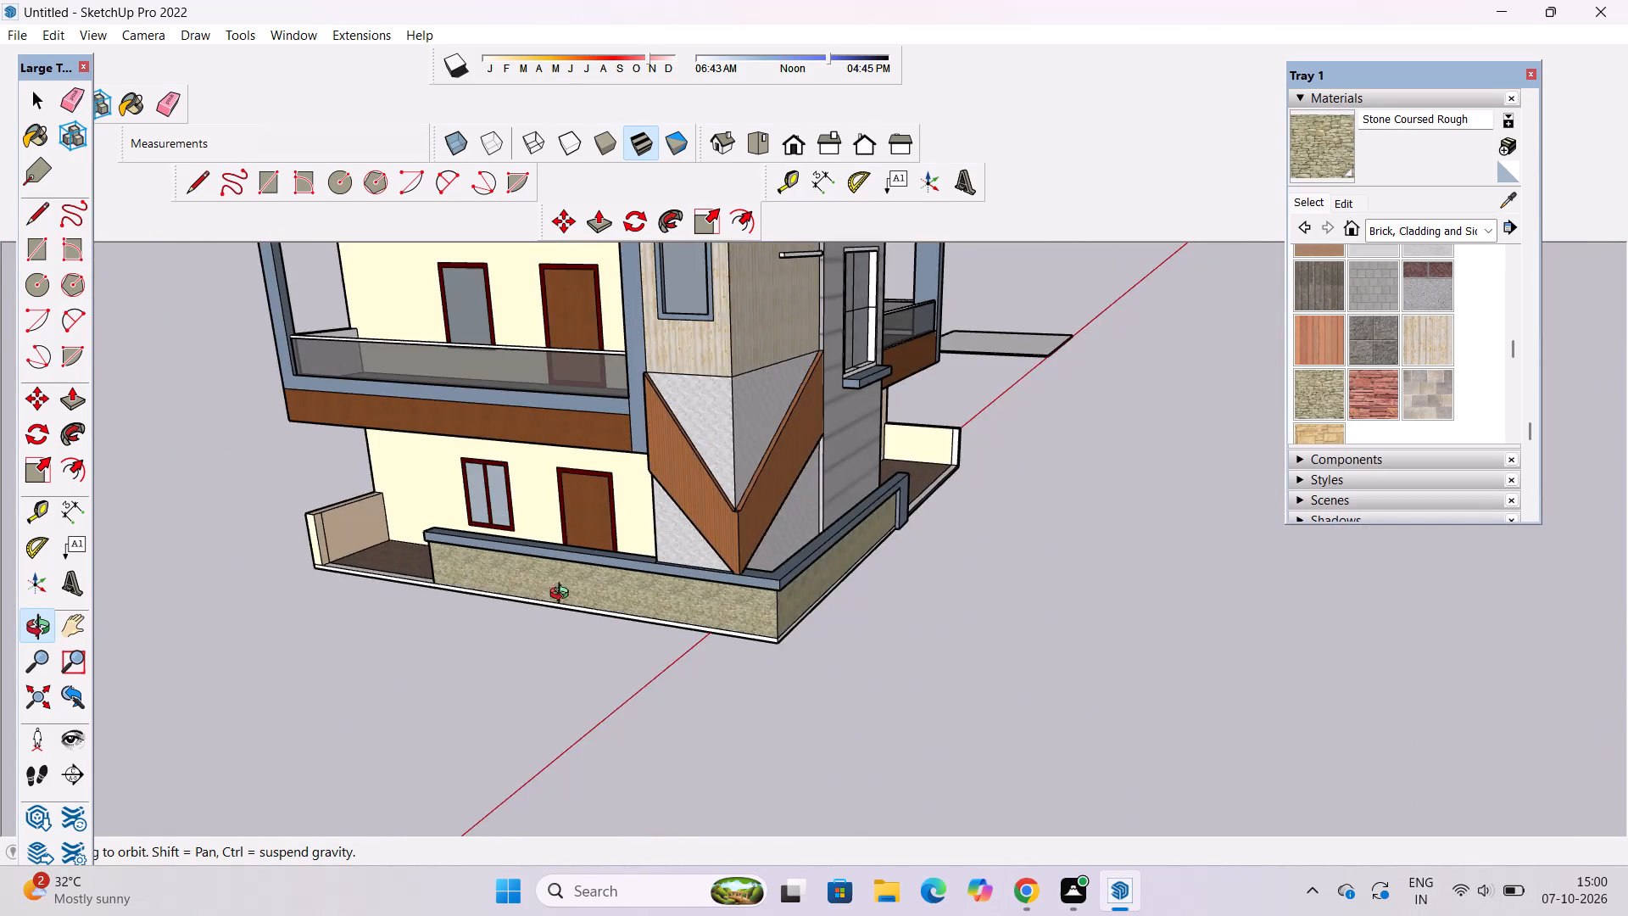
pyautogui.moveTo(571, 599); pyautogui.dragTo(275, 584)
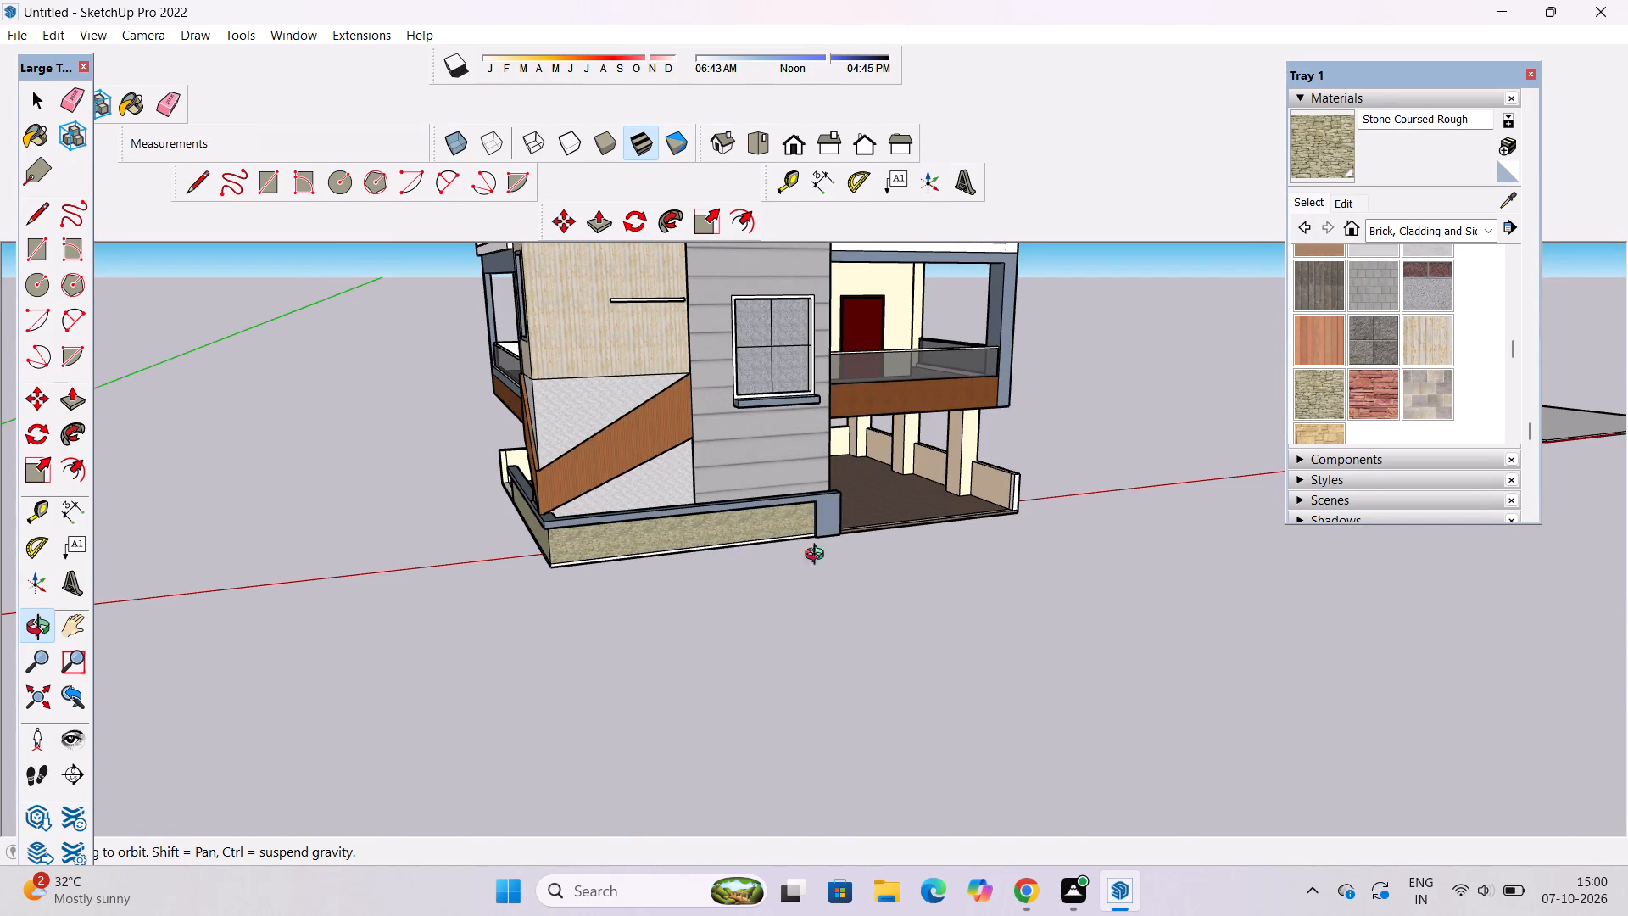
pyautogui.moveTo(984, 602); pyautogui.dragTo(689, 673)
pyautogui.click(689, 673)
pyautogui.scroll(4, 797, 528)
pyautogui.keyDown('shift'); pyautogui.moveTo(816, 555); pyautogui.dragTo(631, 573); pyautogui.keyUp('shift')
pyautogui.moveTo(646, 589); pyautogui.dragTo(937, 659)
pyautogui.moveTo(936, 673); pyautogui.dragTo(835, 701)
# Paint the tops of the low wall segments between the porch columns and the front wall end with 0012_Bisque from Colors-Named.
pyautogui.scroll(5, 1017, 584)
pyautogui.moveTo(1016, 589); pyautogui.dragTo(1118, 505)
pyautogui.click(1118, 515)
pyautogui.moveTo(1118, 521); pyautogui.dragTo(1062, 557)
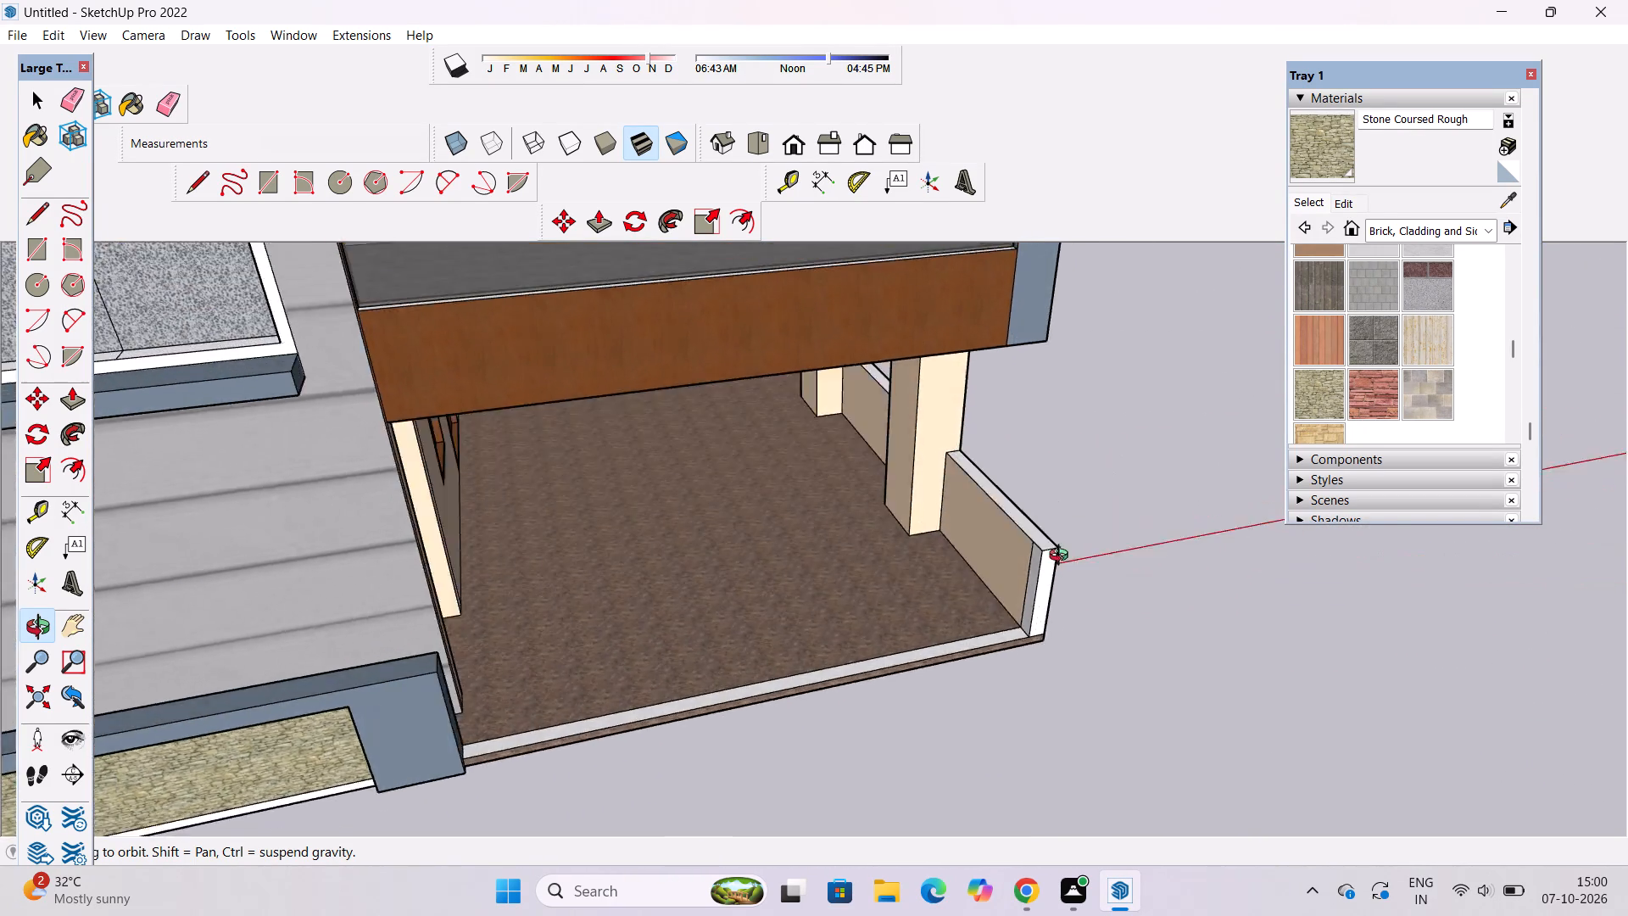
pyautogui.moveTo(1062, 557); pyautogui.dragTo(618, 667)
pyautogui.click(1387, 230)
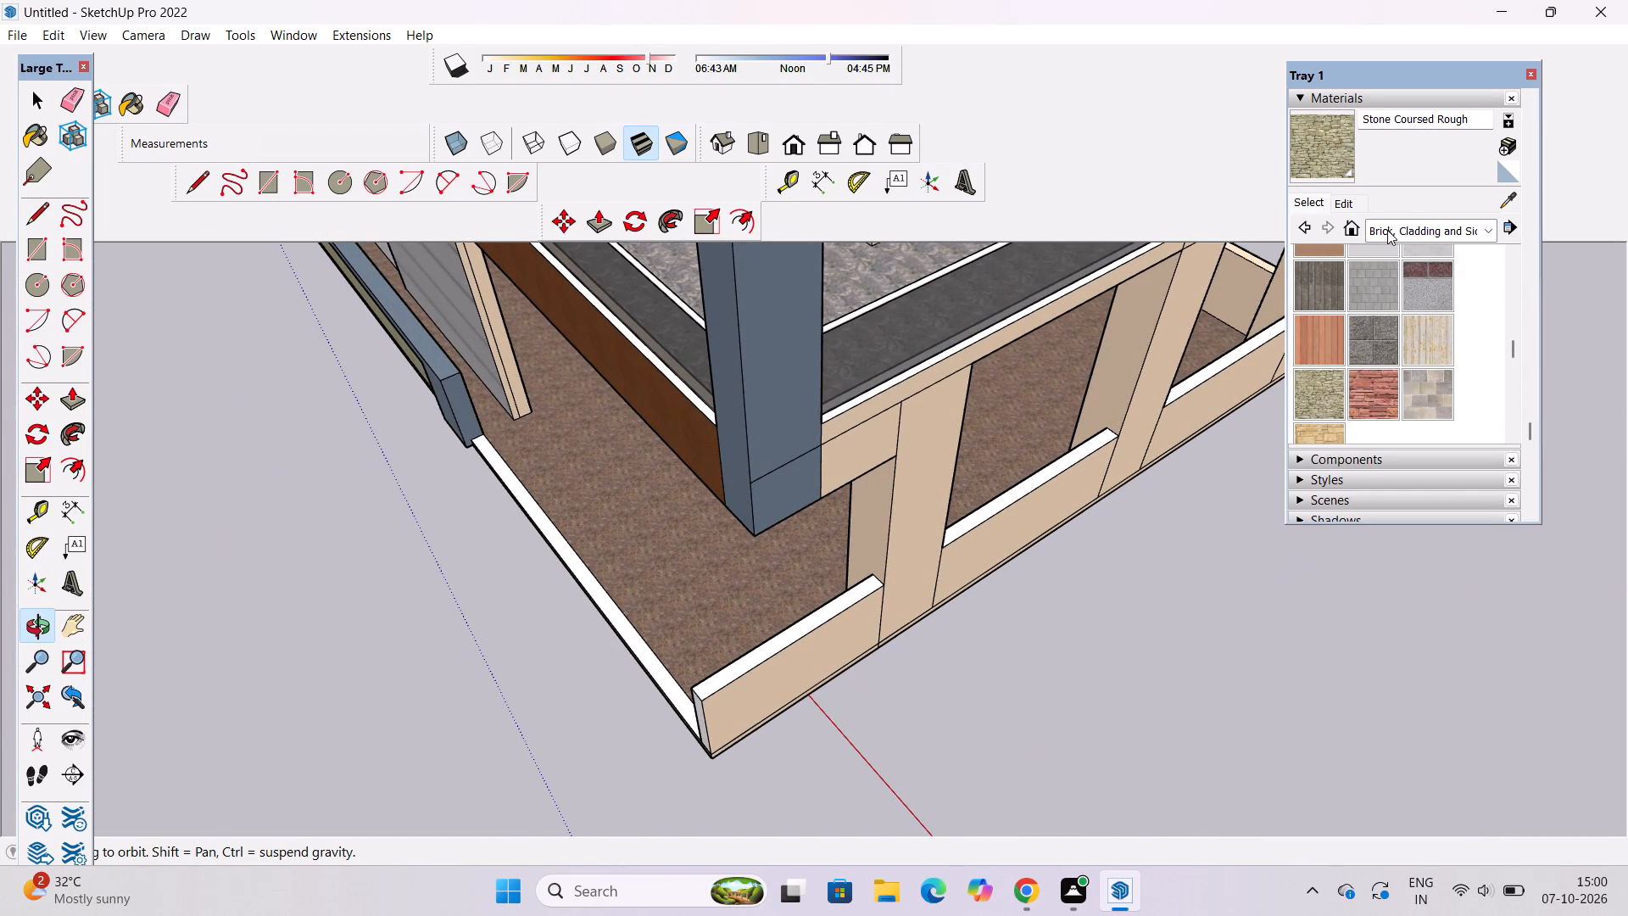
pyautogui.click(1410, 313)
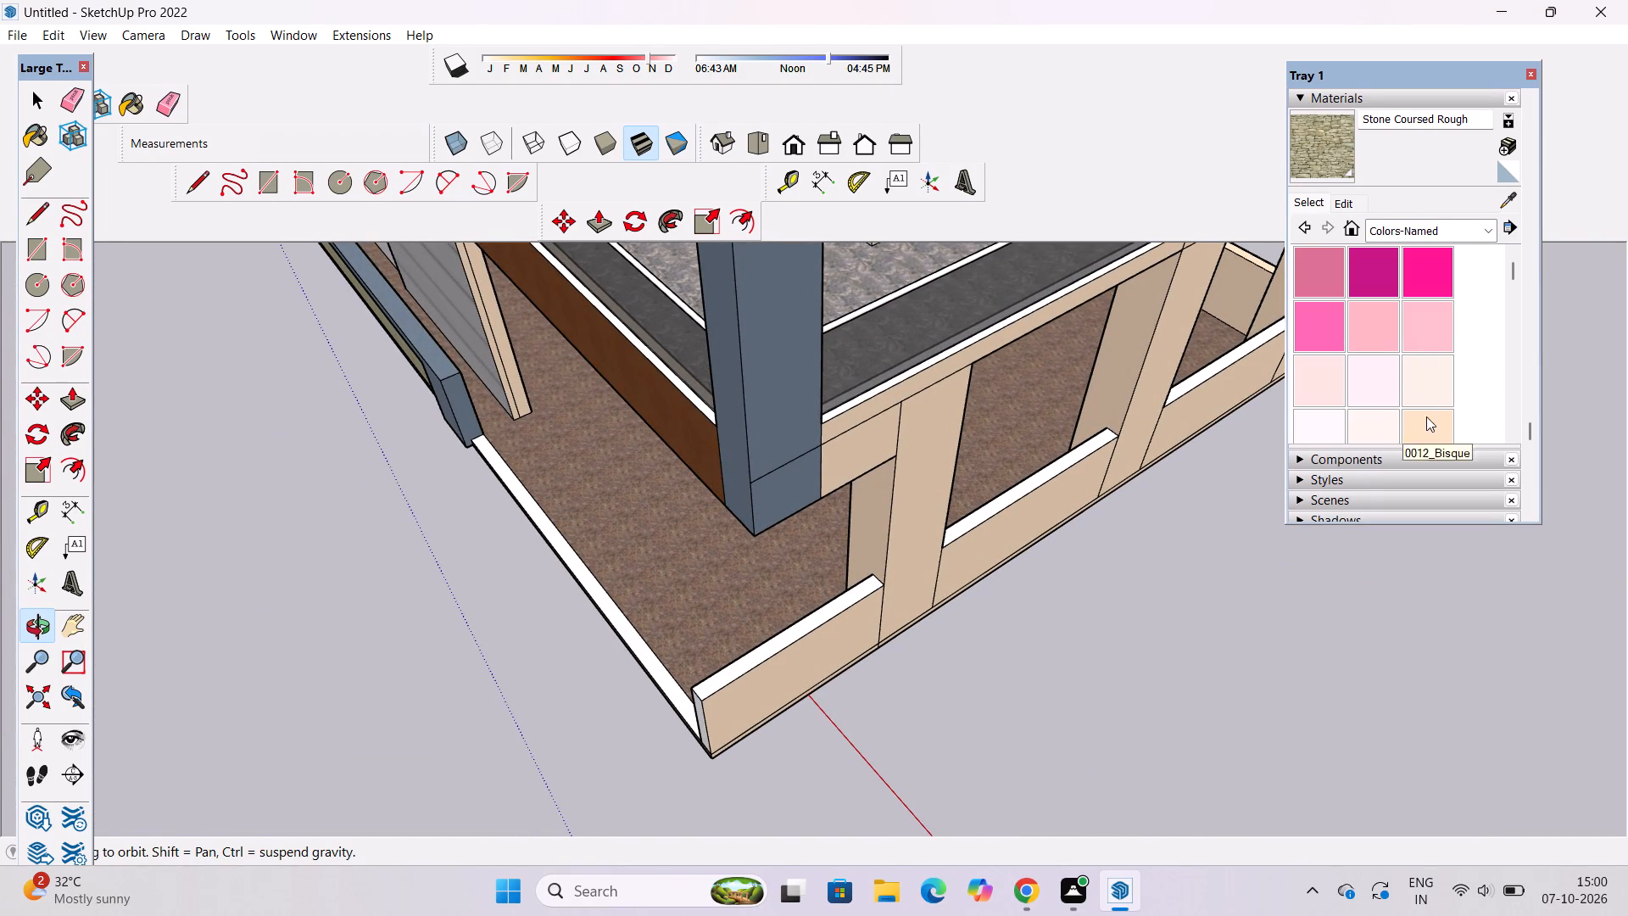
pyautogui.click(1426, 417)
pyautogui.click(1183, 388)
pyautogui.click(1093, 446)
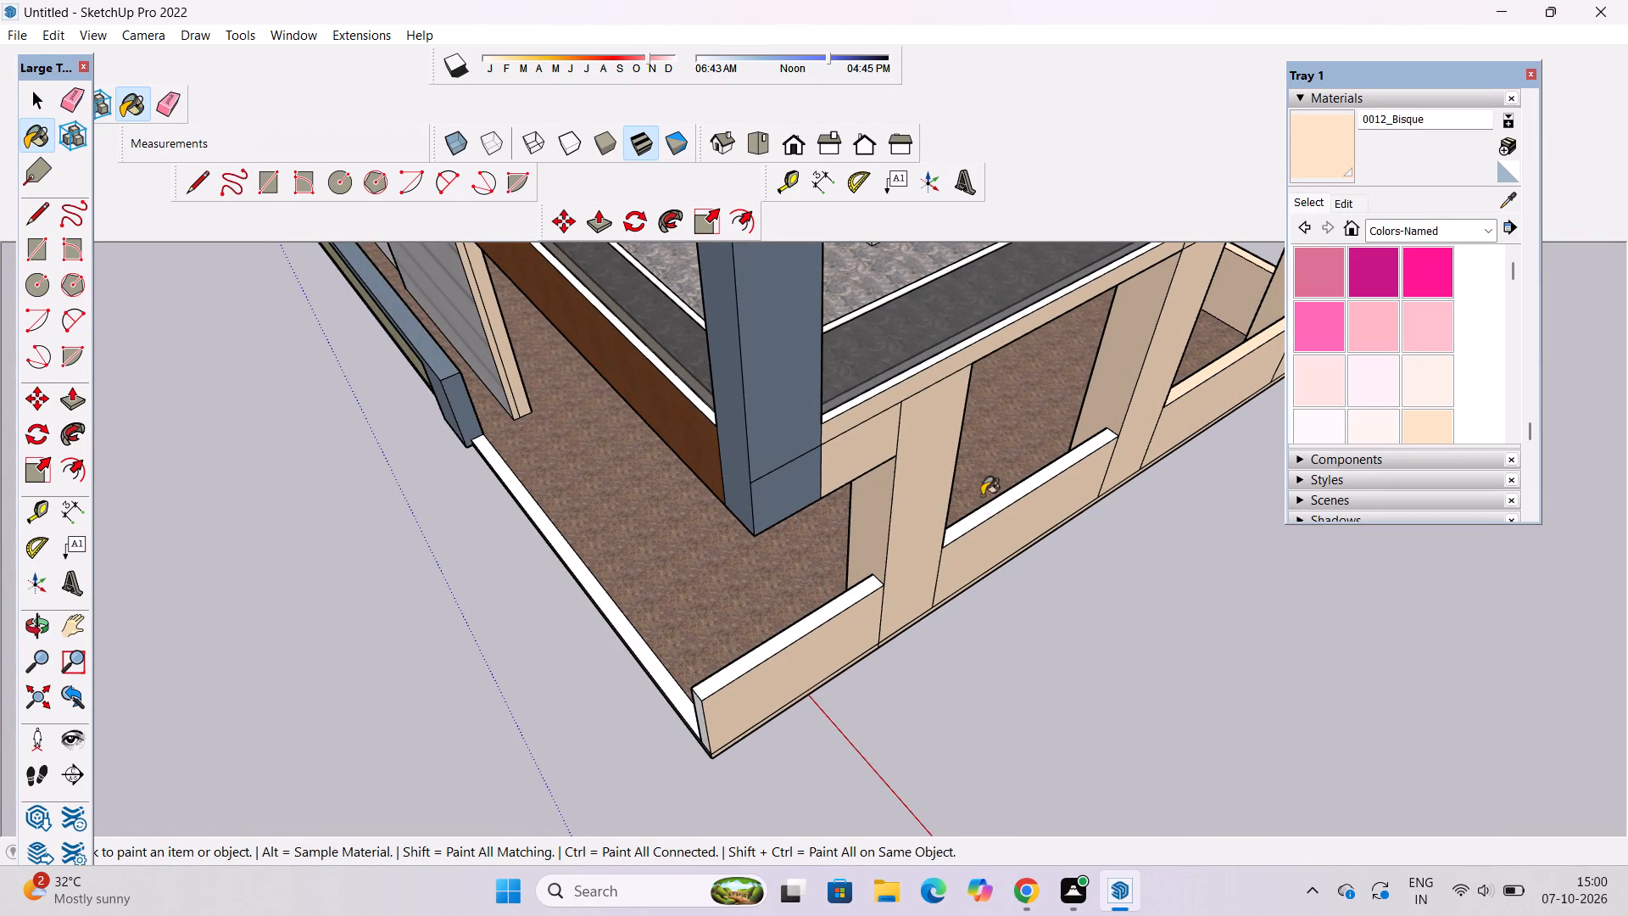
pyautogui.click(868, 588)
pyautogui.scroll(8, 691, 725)
pyautogui.click(708, 707)
pyautogui.scroll(2, 708, 695)
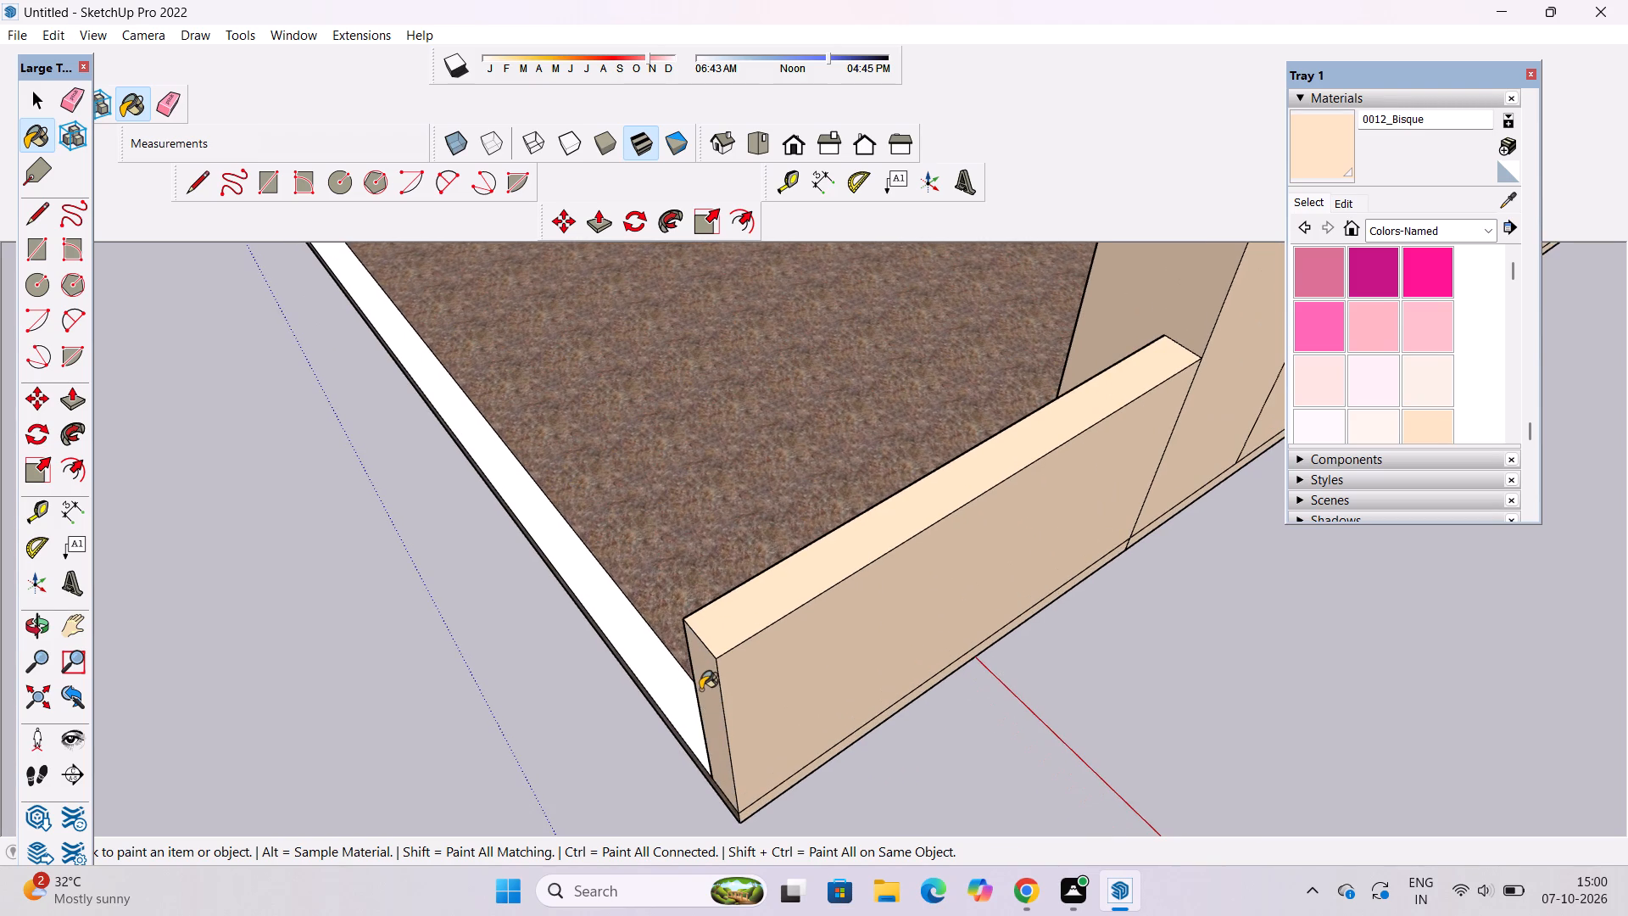
# Draw a rectangle about 9 1/8" by 63' along the white strip at the porch's open edge, between boundary wall and low end wall.
pyautogui.press('o')
pyautogui.scroll(-5, 534, 703)
pyautogui.moveTo(590, 718); pyautogui.dragTo(849, 669)
pyautogui.scroll(-1, 849, 668)
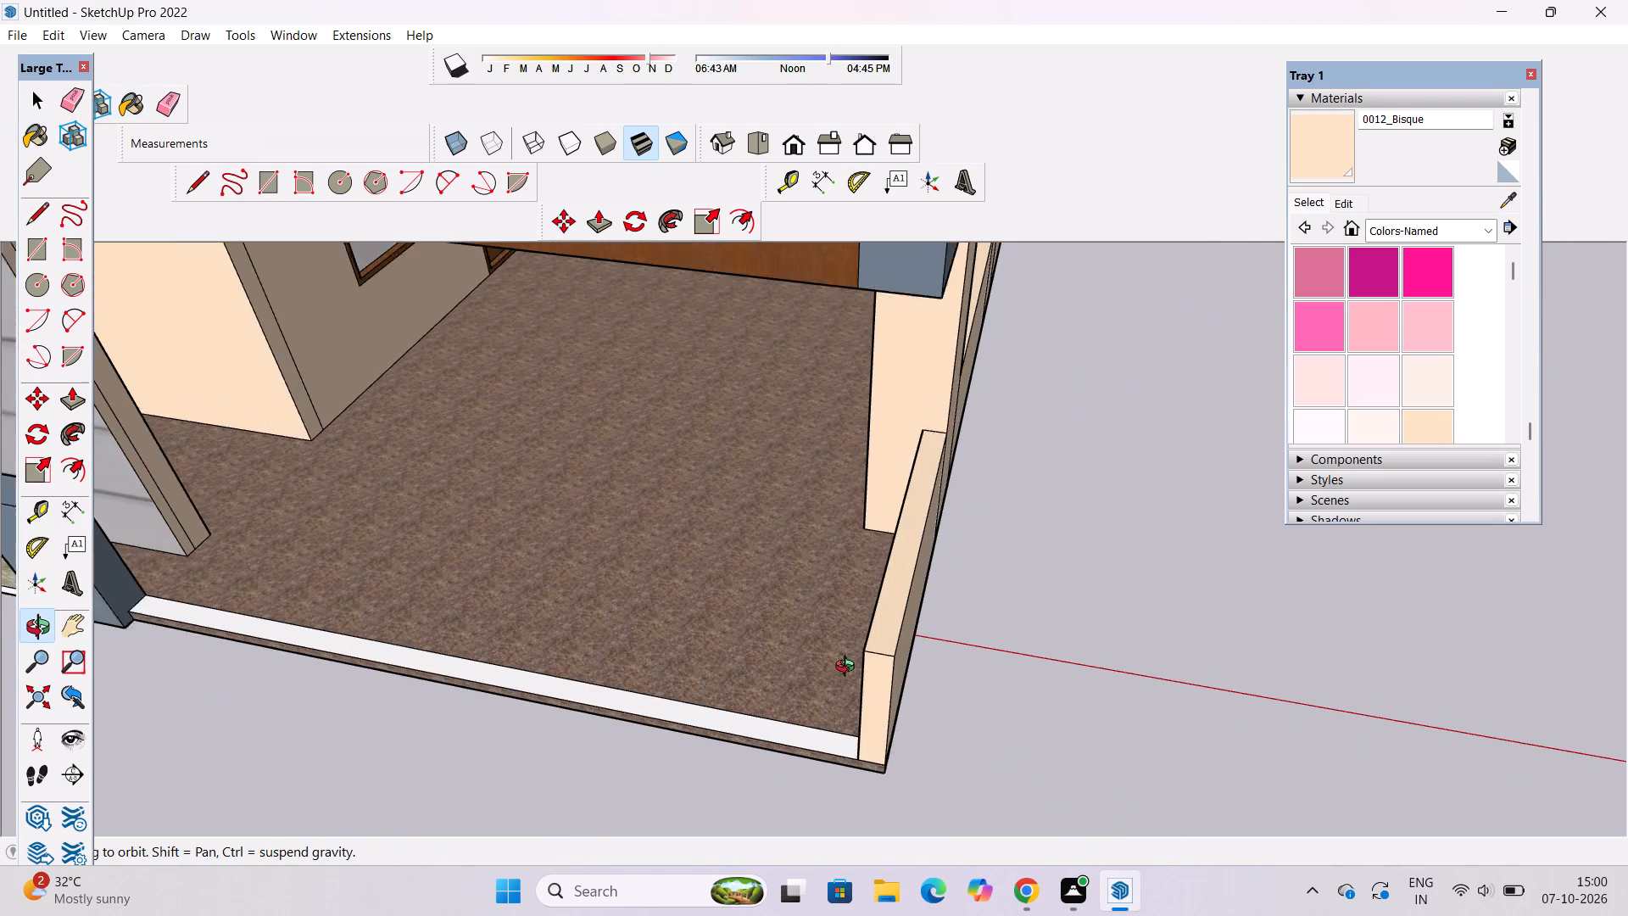
pyautogui.scroll(-1, 849, 668)
pyautogui.scroll(-2, 552, 659)
pyautogui.moveTo(528, 666); pyautogui.dragTo(713, 673)
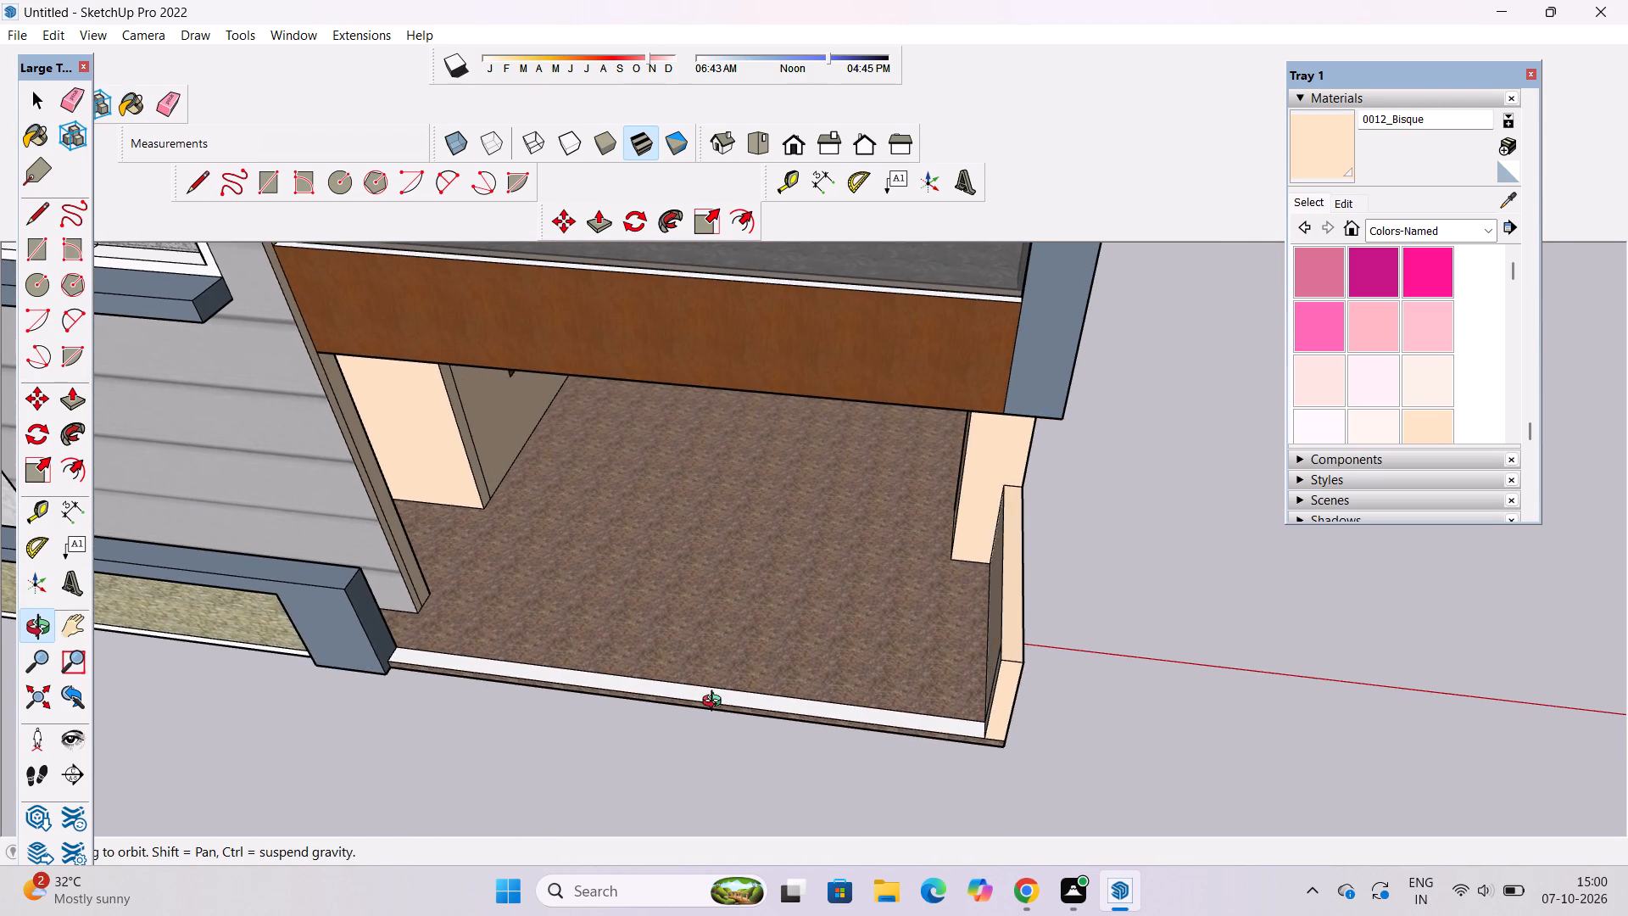
pyautogui.keyDown('shift'); pyautogui.moveTo(722, 702); pyautogui.dragTo(856, 598); pyautogui.keyUp('shift')
pyautogui.moveTo(858, 606); pyautogui.dragTo(926, 707)
pyautogui.scroll(3, 931, 707)
pyautogui.keyDown('shift'); pyautogui.moveTo(916, 687); pyautogui.dragTo(899, 698); pyautogui.keyUp('shift')
pyautogui.press('r')
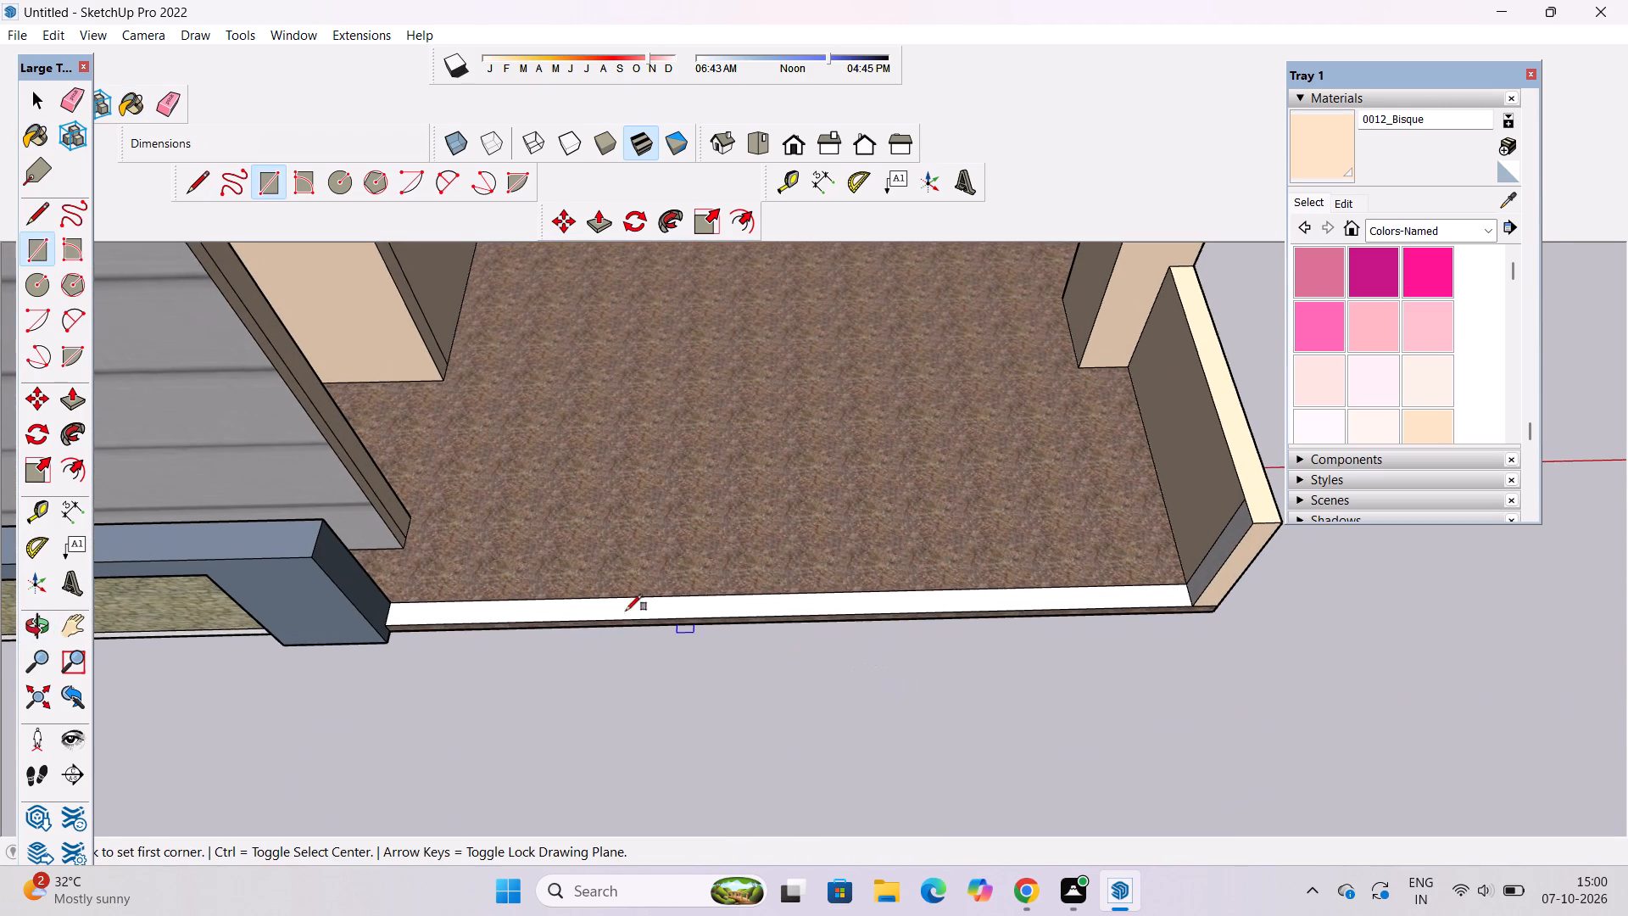
pyautogui.scroll(18, 447, 602)
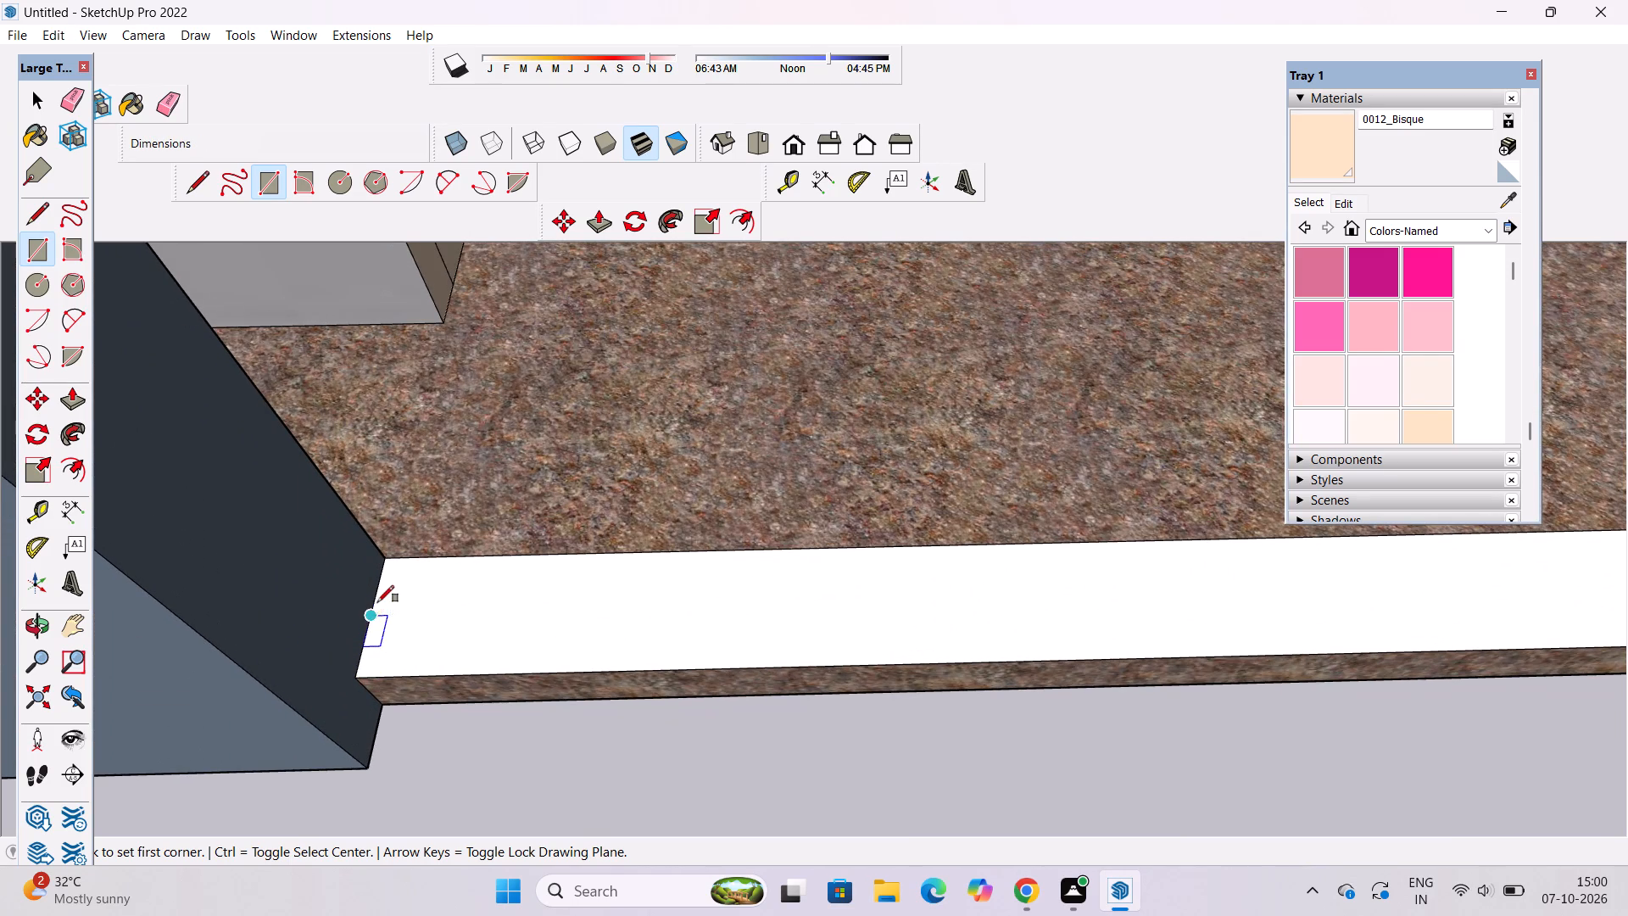
pyautogui.click(377, 595)
pyautogui.scroll(-20, 376, 595)
pyautogui.scroll(-1, 376, 595)
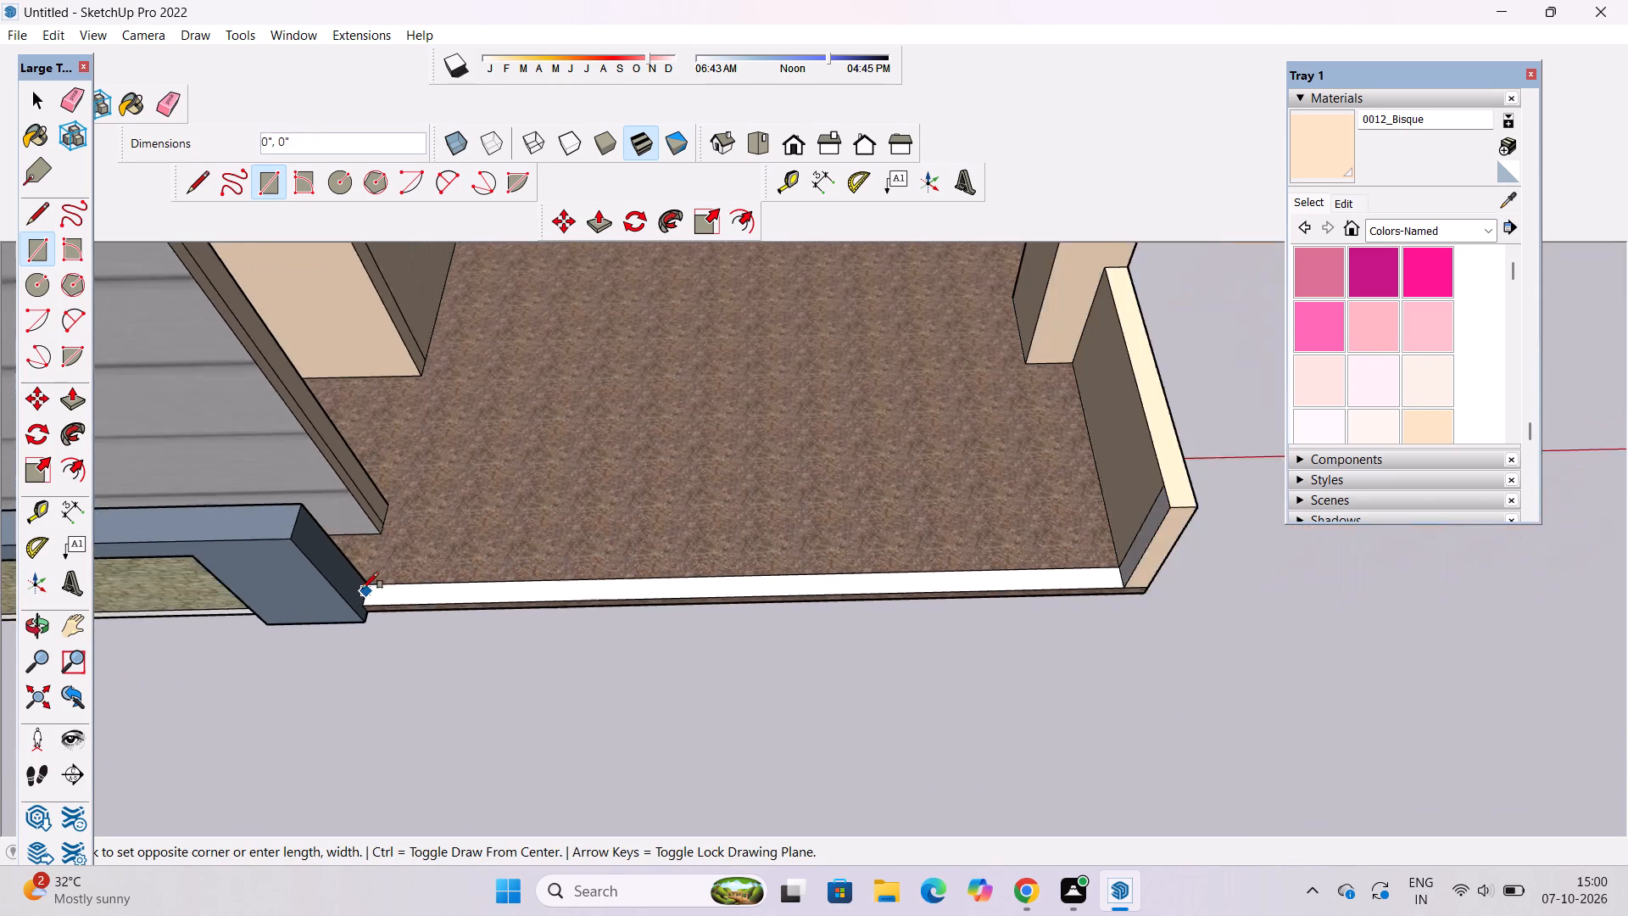
pyautogui.scroll(13, 1024, 583)
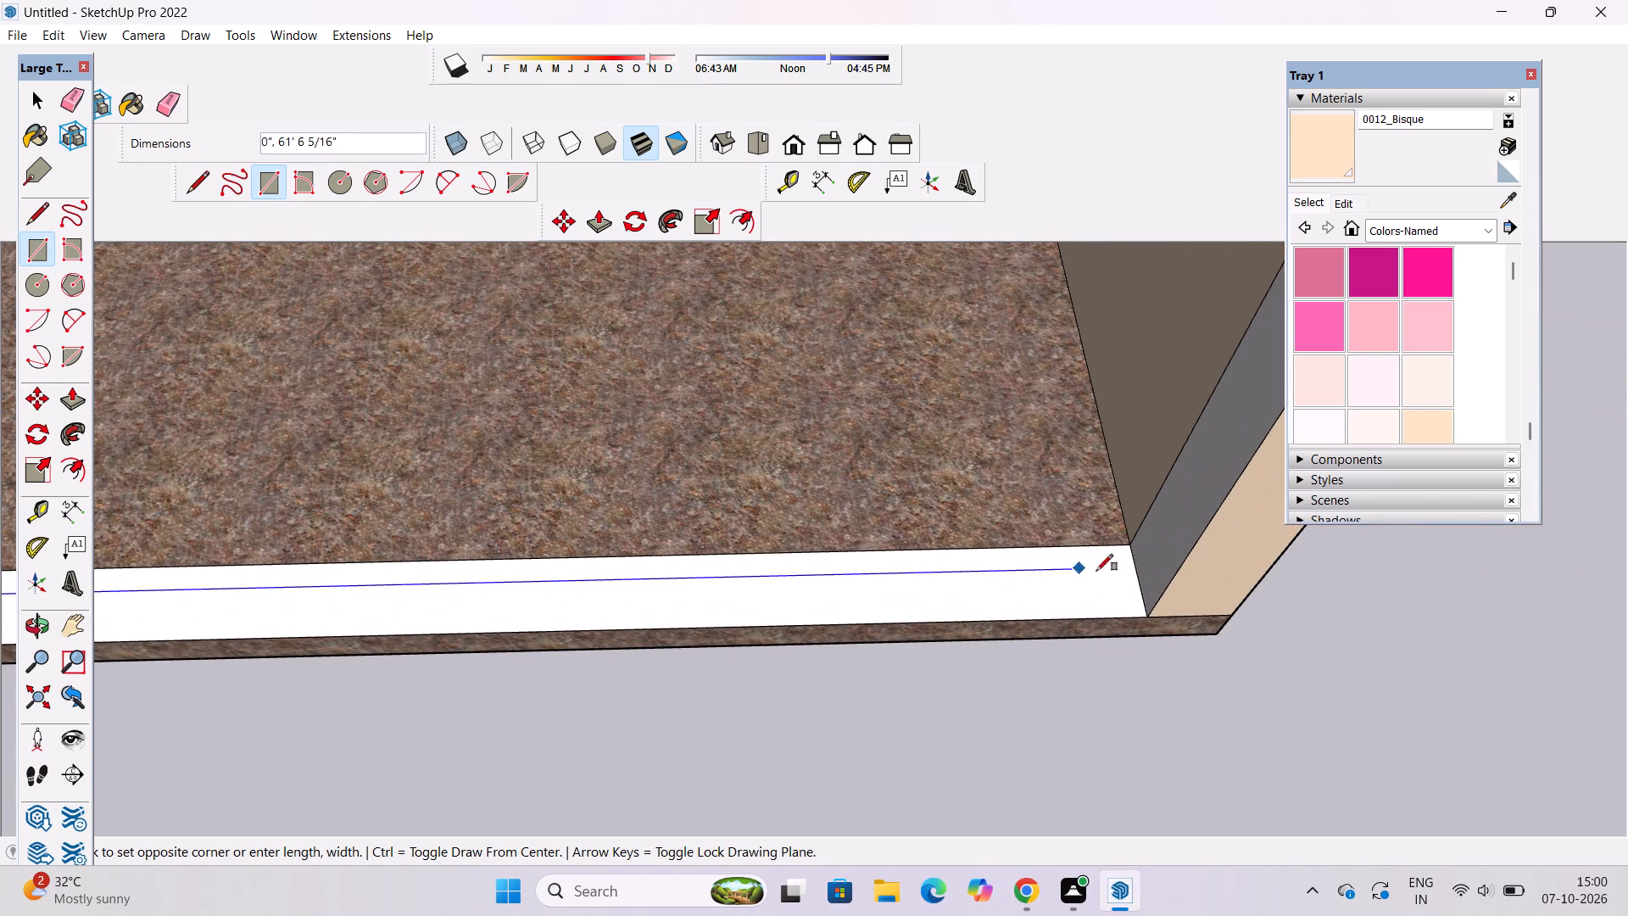
pyautogui.click(1146, 595)
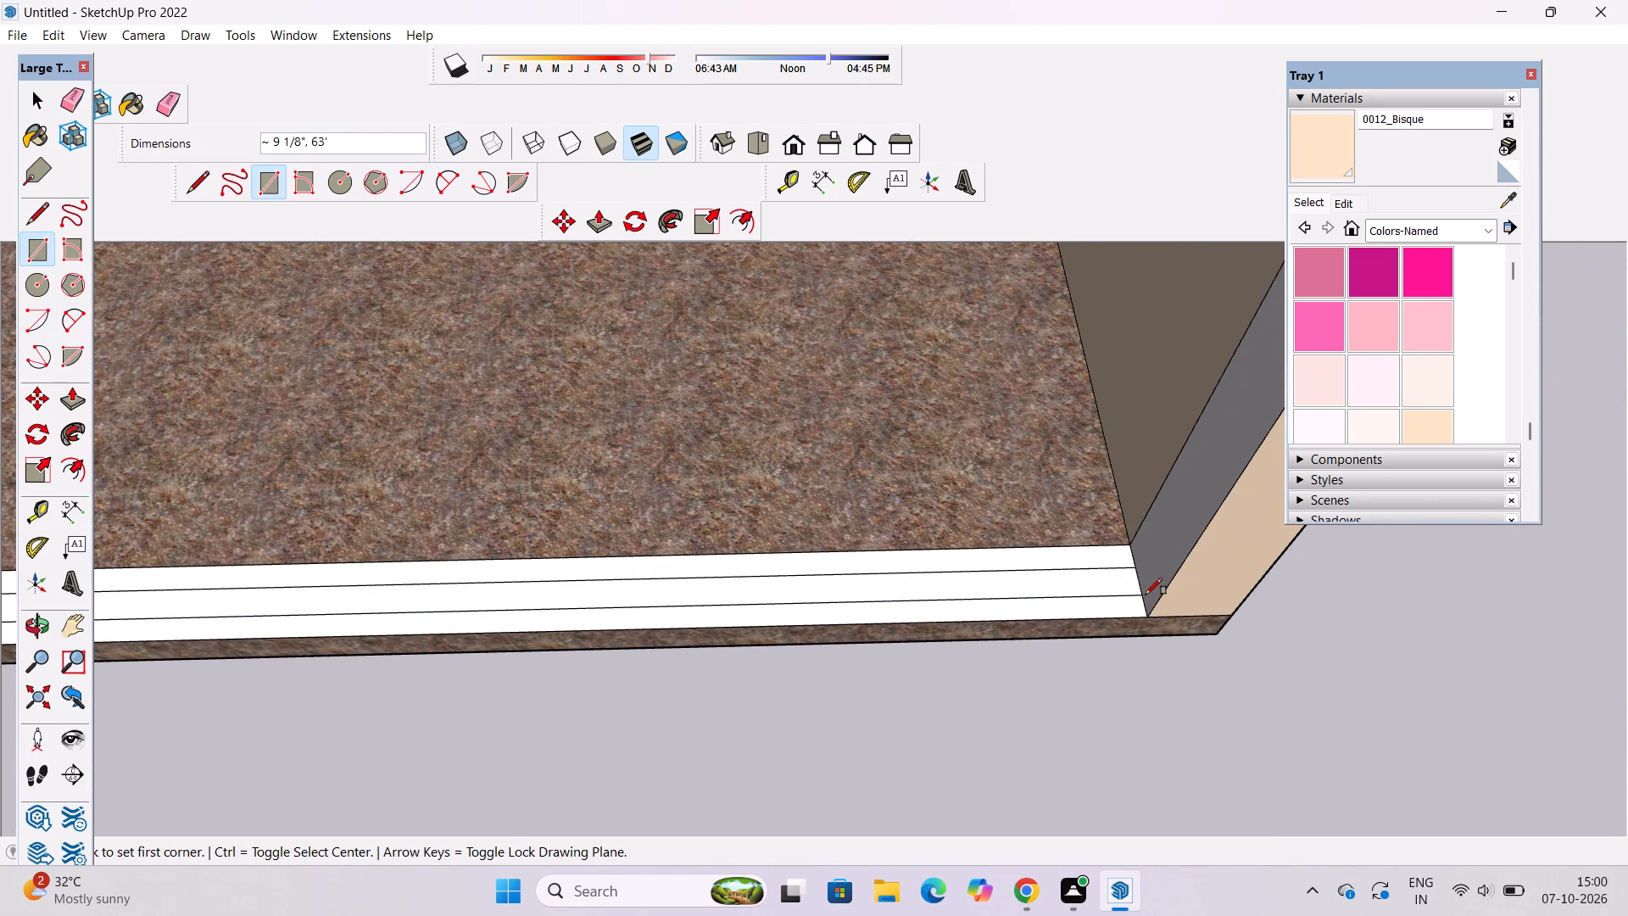
# Push/Pull the thin strip up to the top of the adjoining low porch wall, about 11' 7" high.
pyautogui.press('space')
pyautogui.click(1100, 581)
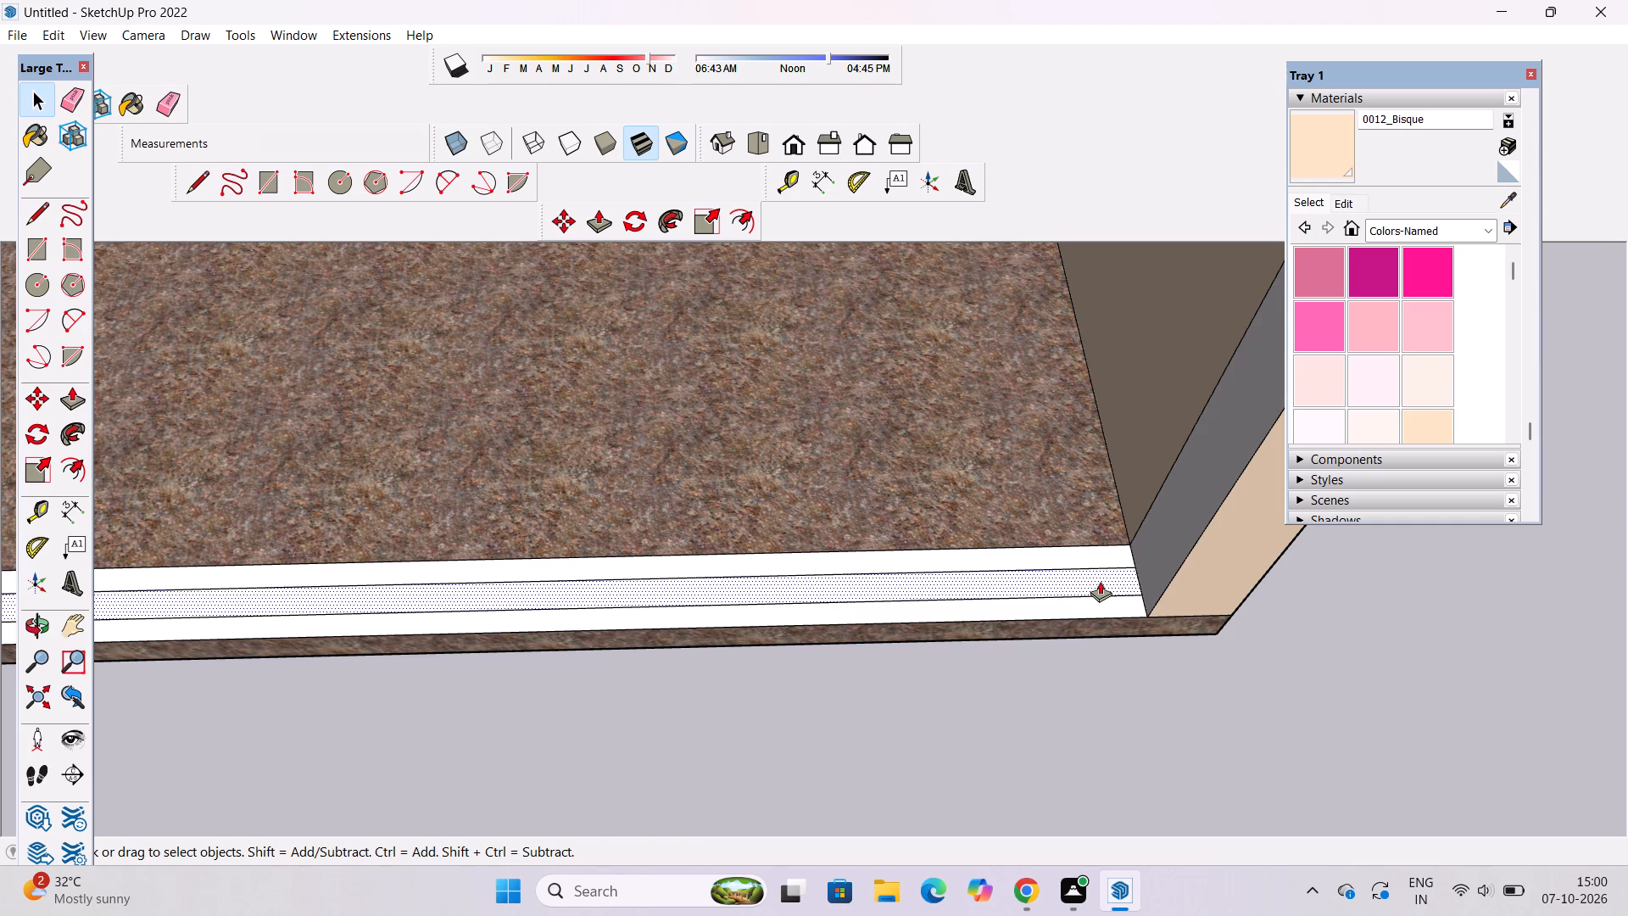
pyautogui.press('p')
pyautogui.click(1100, 581)
pyautogui.scroll(-11, 1102, 542)
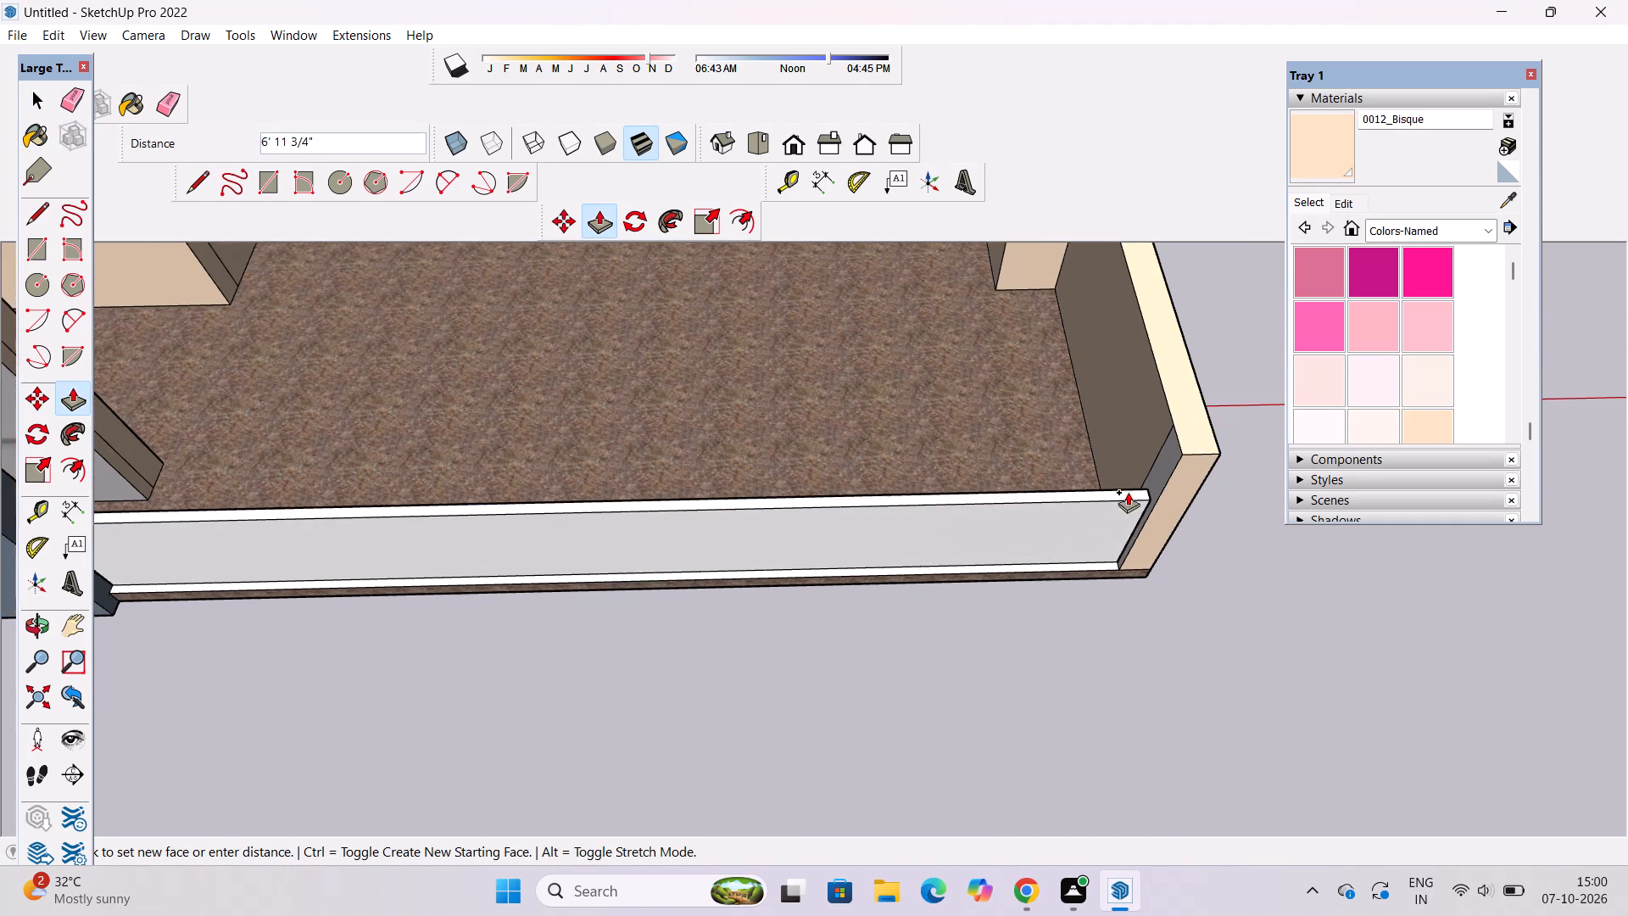
pyautogui.scroll(3, 1128, 492)
pyautogui.click(1174, 428)
pyautogui.press('space')
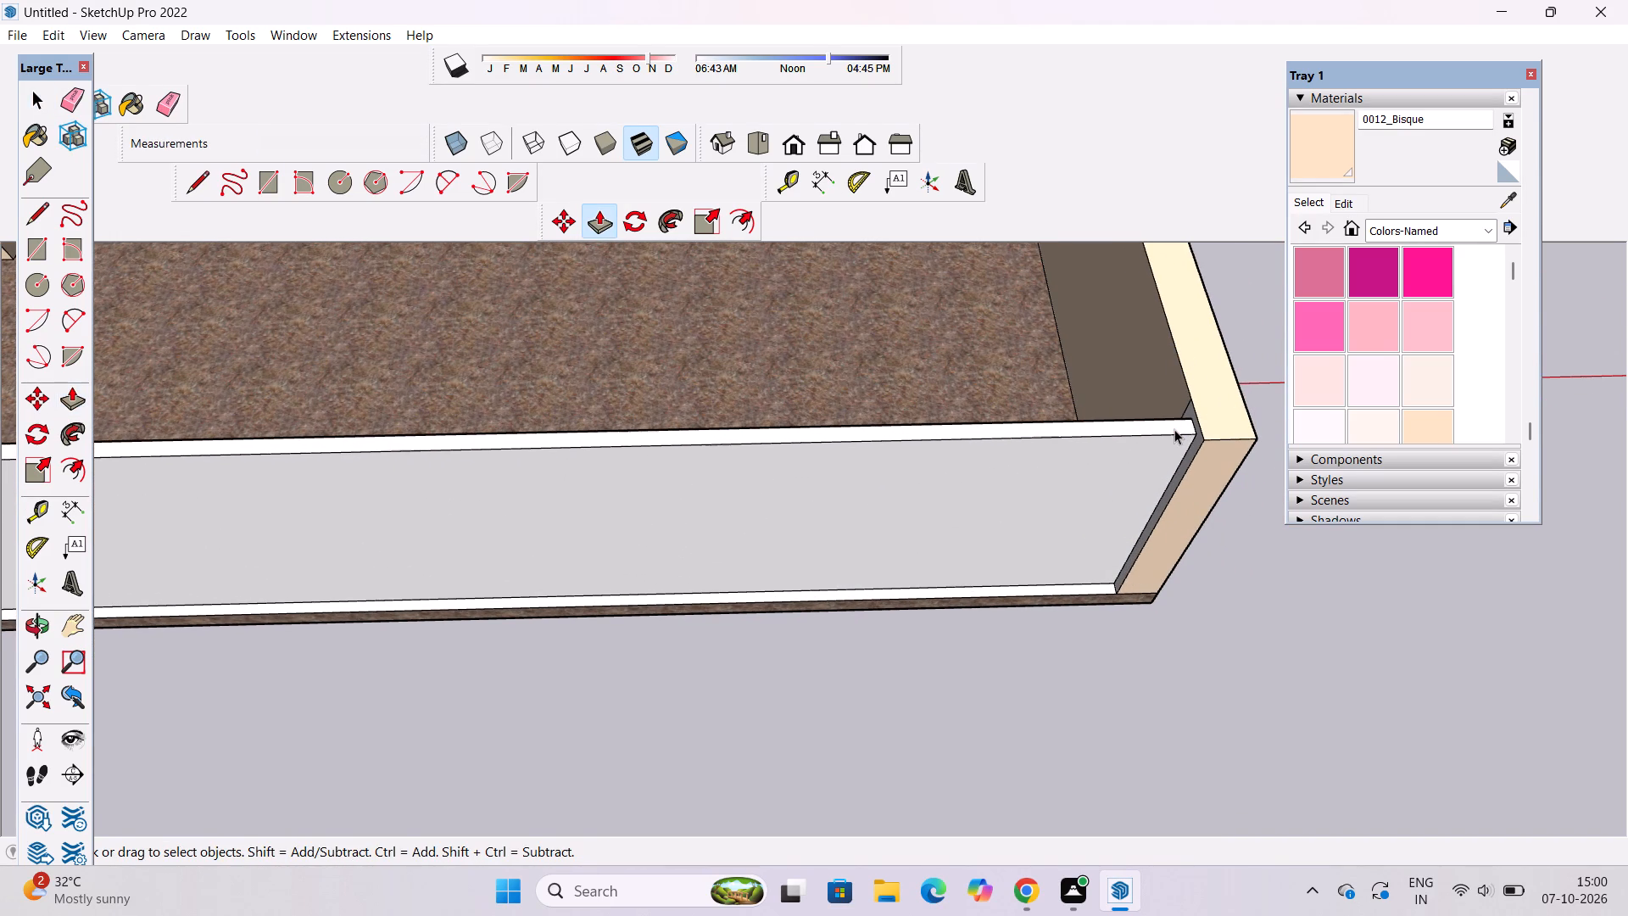
# Examine the outer face and base of the raised wall along the porch's open edge.
pyautogui.press('o')
pyautogui.scroll(-6, 1140, 502)
pyautogui.moveTo(1092, 624); pyautogui.dragTo(1065, 462)
pyautogui.click(1064, 455)
pyautogui.scroll(-6, 829, 473)
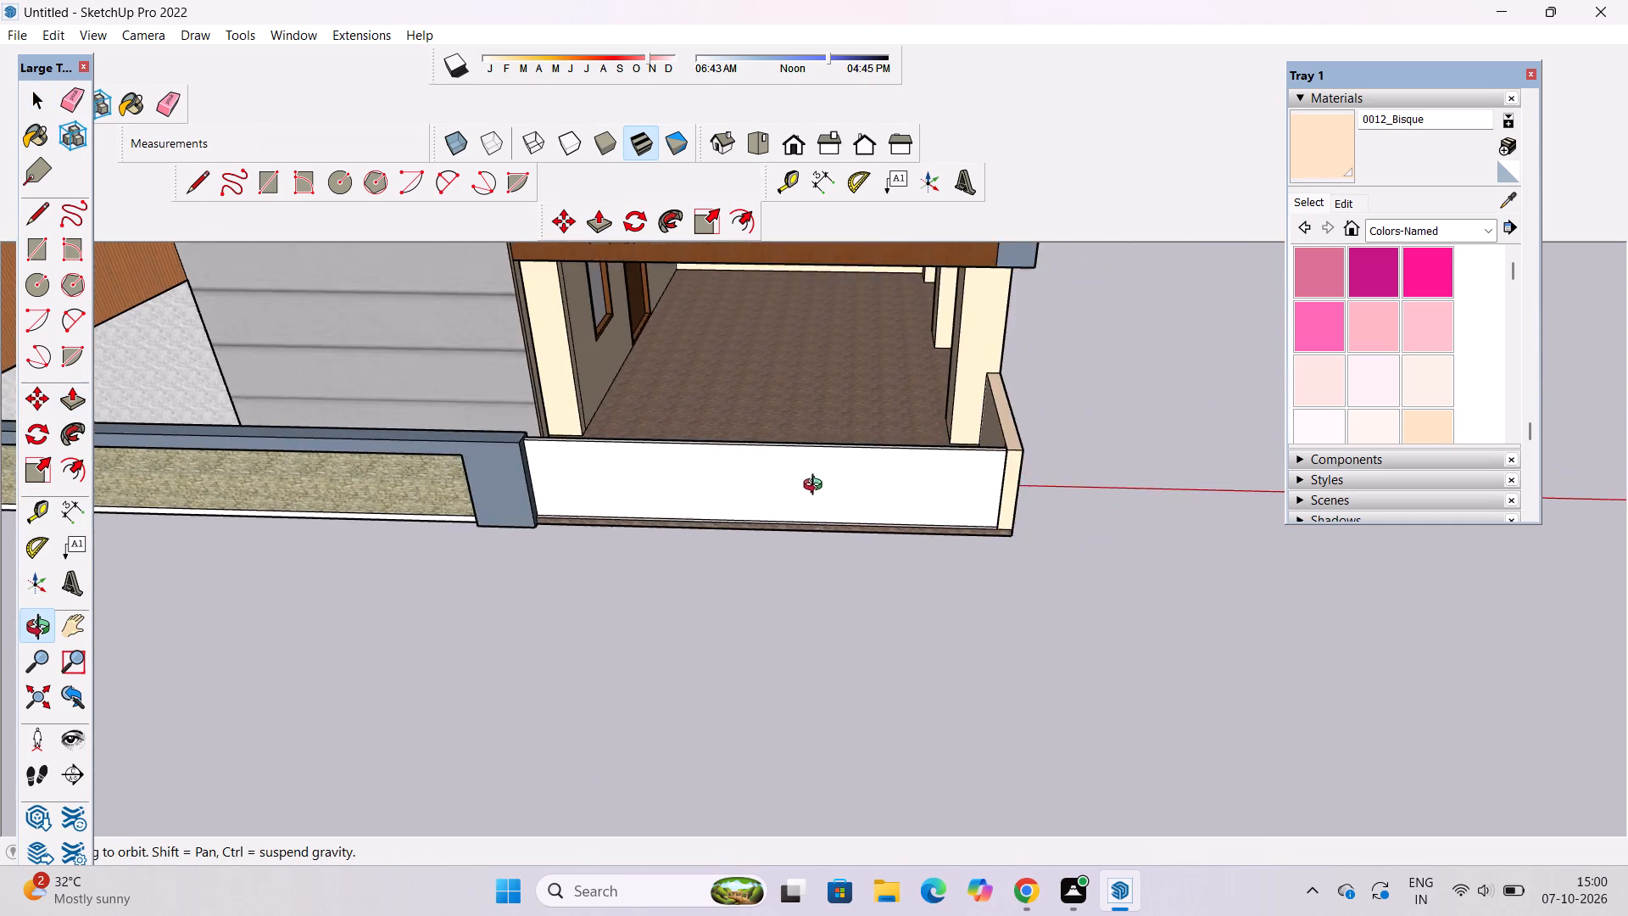
pyautogui.keyDown('shift'); pyautogui.moveTo(810, 494); pyautogui.dragTo(834, 593); pyautogui.keyUp('shift')
pyautogui.moveTo(829, 628); pyautogui.dragTo(836, 498)
pyautogui.scroll(3, 828, 499)
pyautogui.keyDown('shift'); pyautogui.moveTo(823, 497); pyautogui.dragTo(677, 484); pyautogui.keyUp('shift')
pyautogui.moveTo(696, 520); pyautogui.dragTo(766, 528)
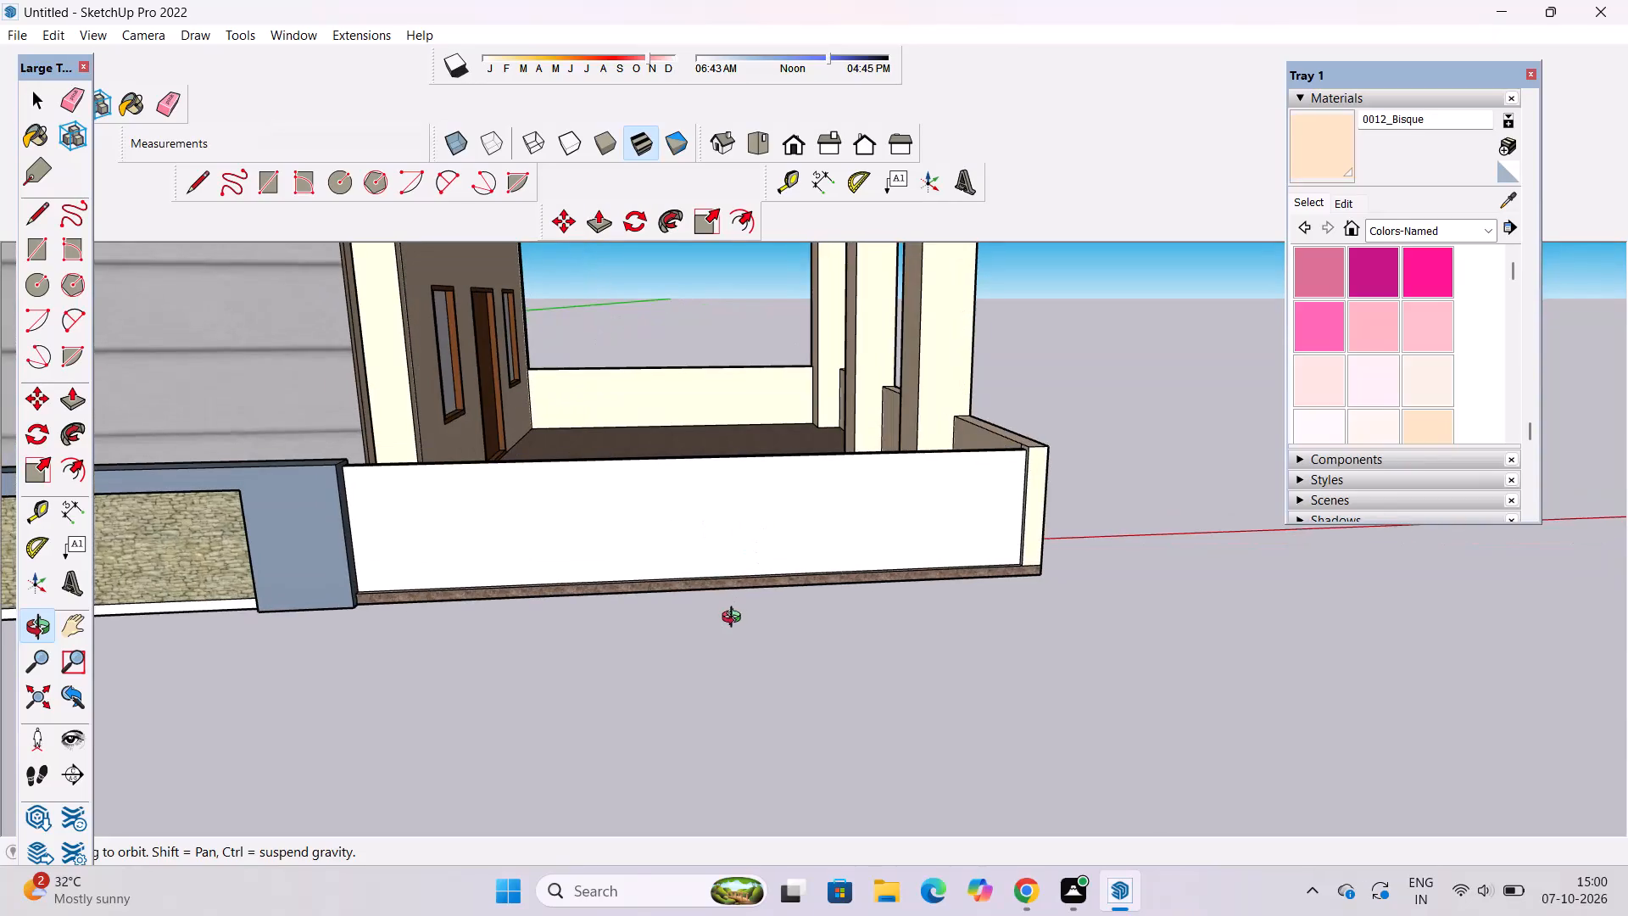
pyautogui.moveTo(735, 646); pyautogui.dragTo(730, 740)
pyautogui.scroll(5, 724, 710)
pyautogui.moveTo(713, 698); pyautogui.dragTo(676, 735)
pyautogui.moveTo(674, 738); pyautogui.dragTo(724, 697)
pyautogui.scroll(3, 689, 700)
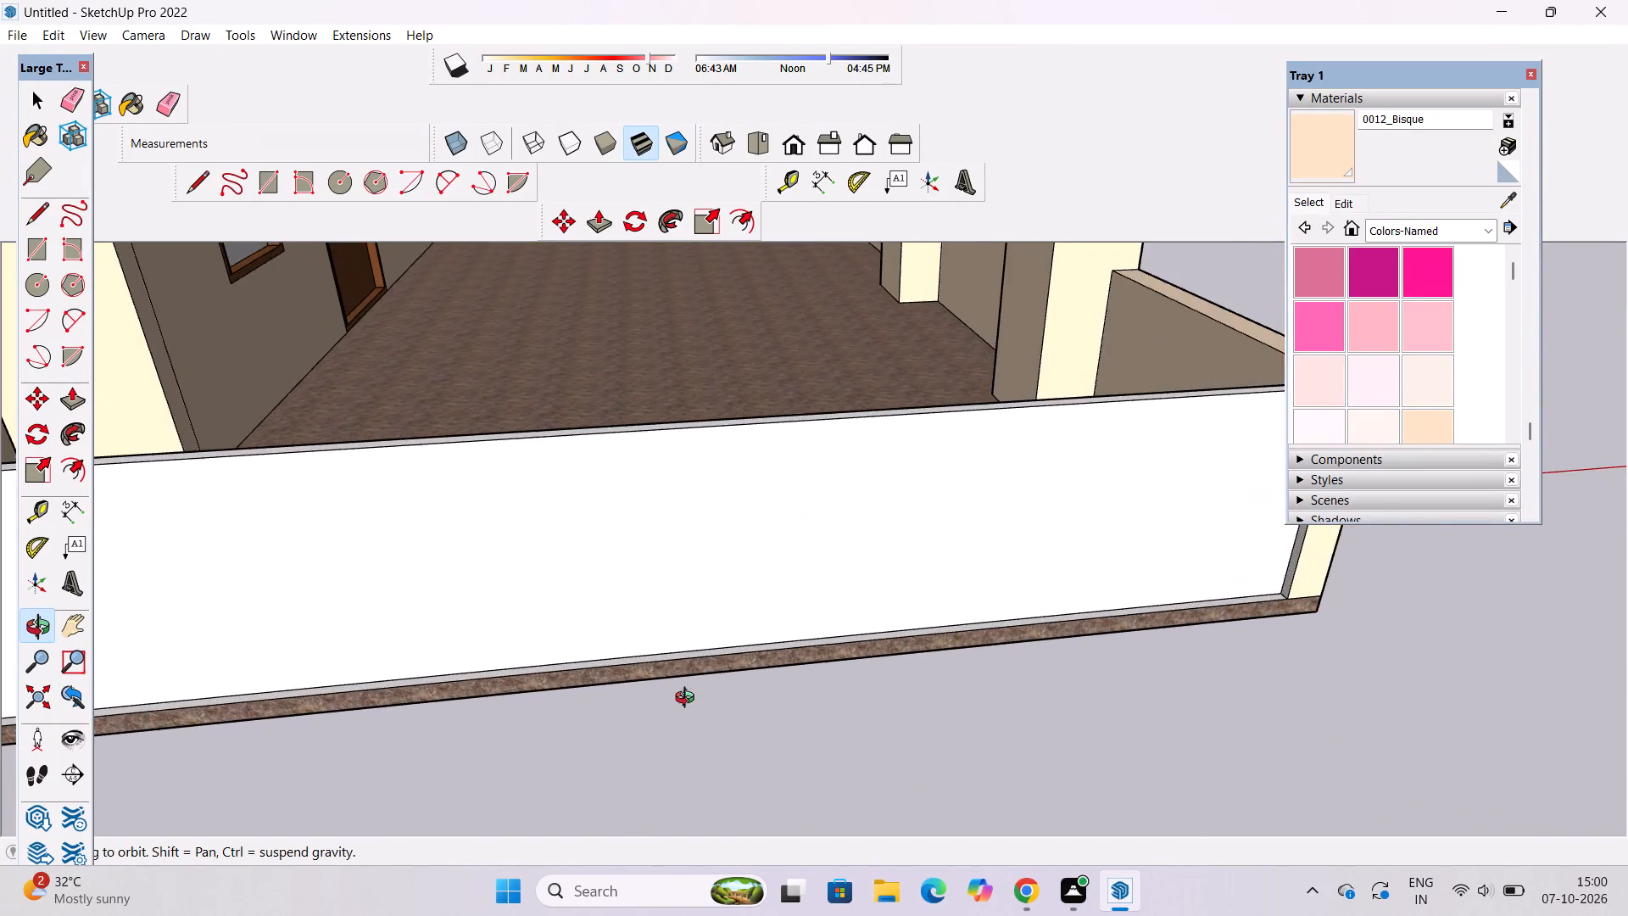
pyautogui.moveTo(689, 700); pyautogui.dragTo(659, 762)
pyautogui.scroll(2, 654, 753)
pyautogui.moveTo(781, 654); pyautogui.dragTo(712, 684)
pyautogui.moveTo(710, 679); pyautogui.dragTo(806, 628)
pyautogui.keyDown('shift'); pyautogui.moveTo(796, 612); pyautogui.dragTo(917, 576); pyautogui.keyUp('shift')
pyautogui.keyDown('shift'); pyautogui.scroll(-3, 846, 595); pyautogui.keyUp('shift')
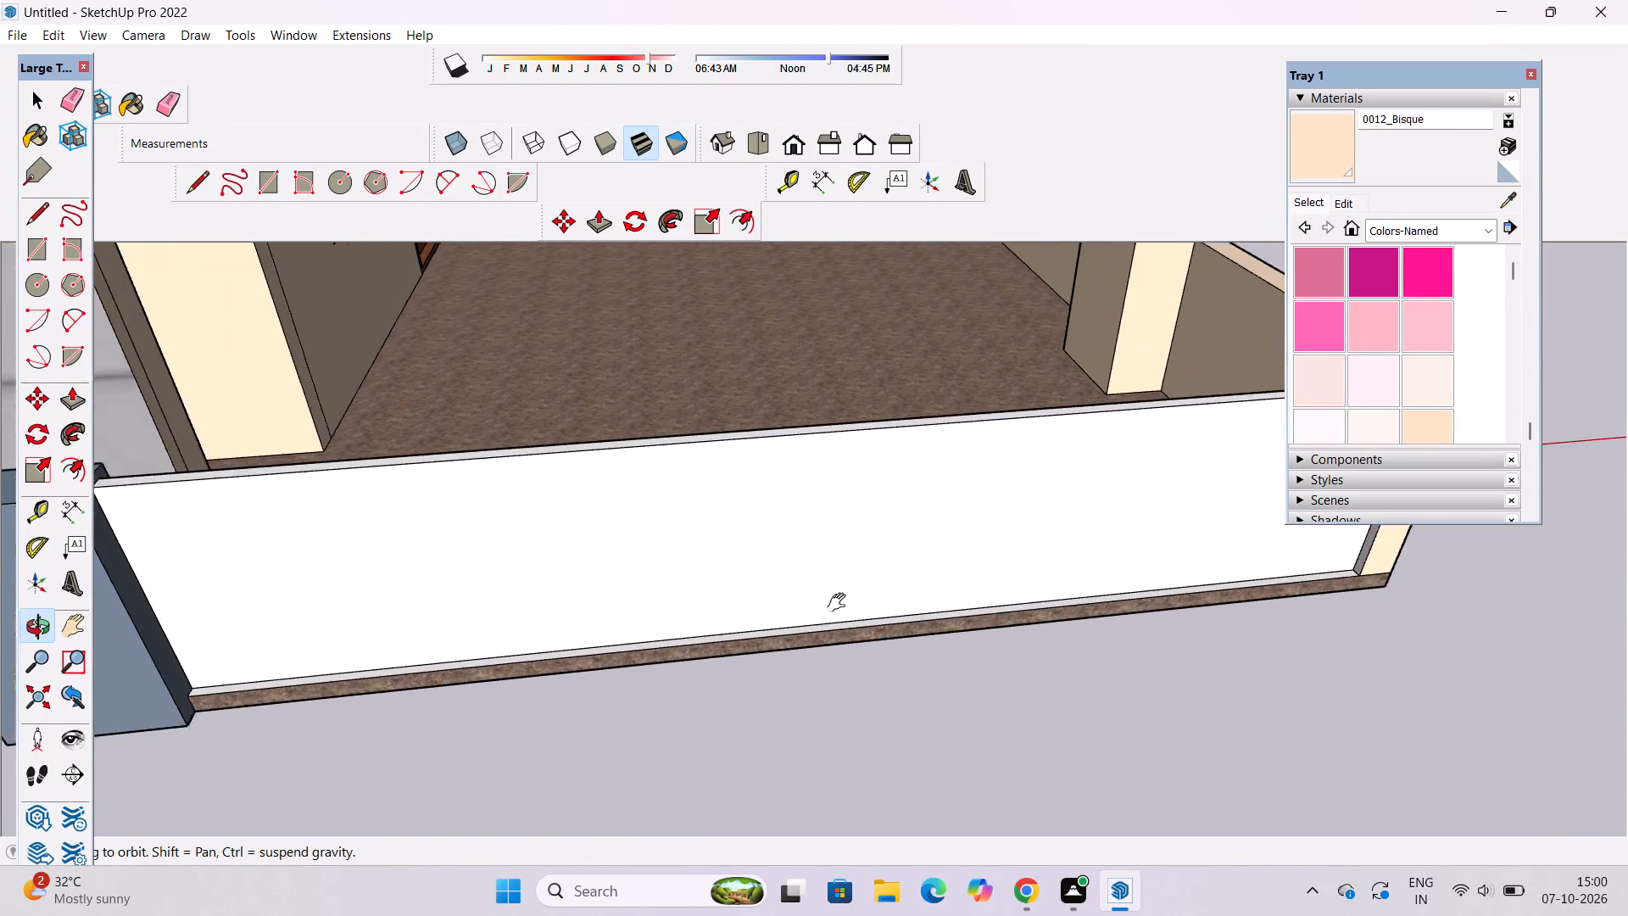
# Draw an upright rectangle about 8 7/16" wide and 11' 7 3/16" high near the middle of the raised wall's outer face.
pyautogui.keyDown('shift'); pyautogui.scroll(-2, 840, 603); pyautogui.keyUp('shift')
pyautogui.keyDown('shift'); pyautogui.moveTo(835, 610); pyautogui.dragTo(817, 625); pyautogui.keyUp('shift')
pyautogui.keyDown('shift'); pyautogui.doubleClick(817, 625); pyautogui.keyUp('shift')
pyautogui.press('r')
pyautogui.scroll(3, 805, 601)
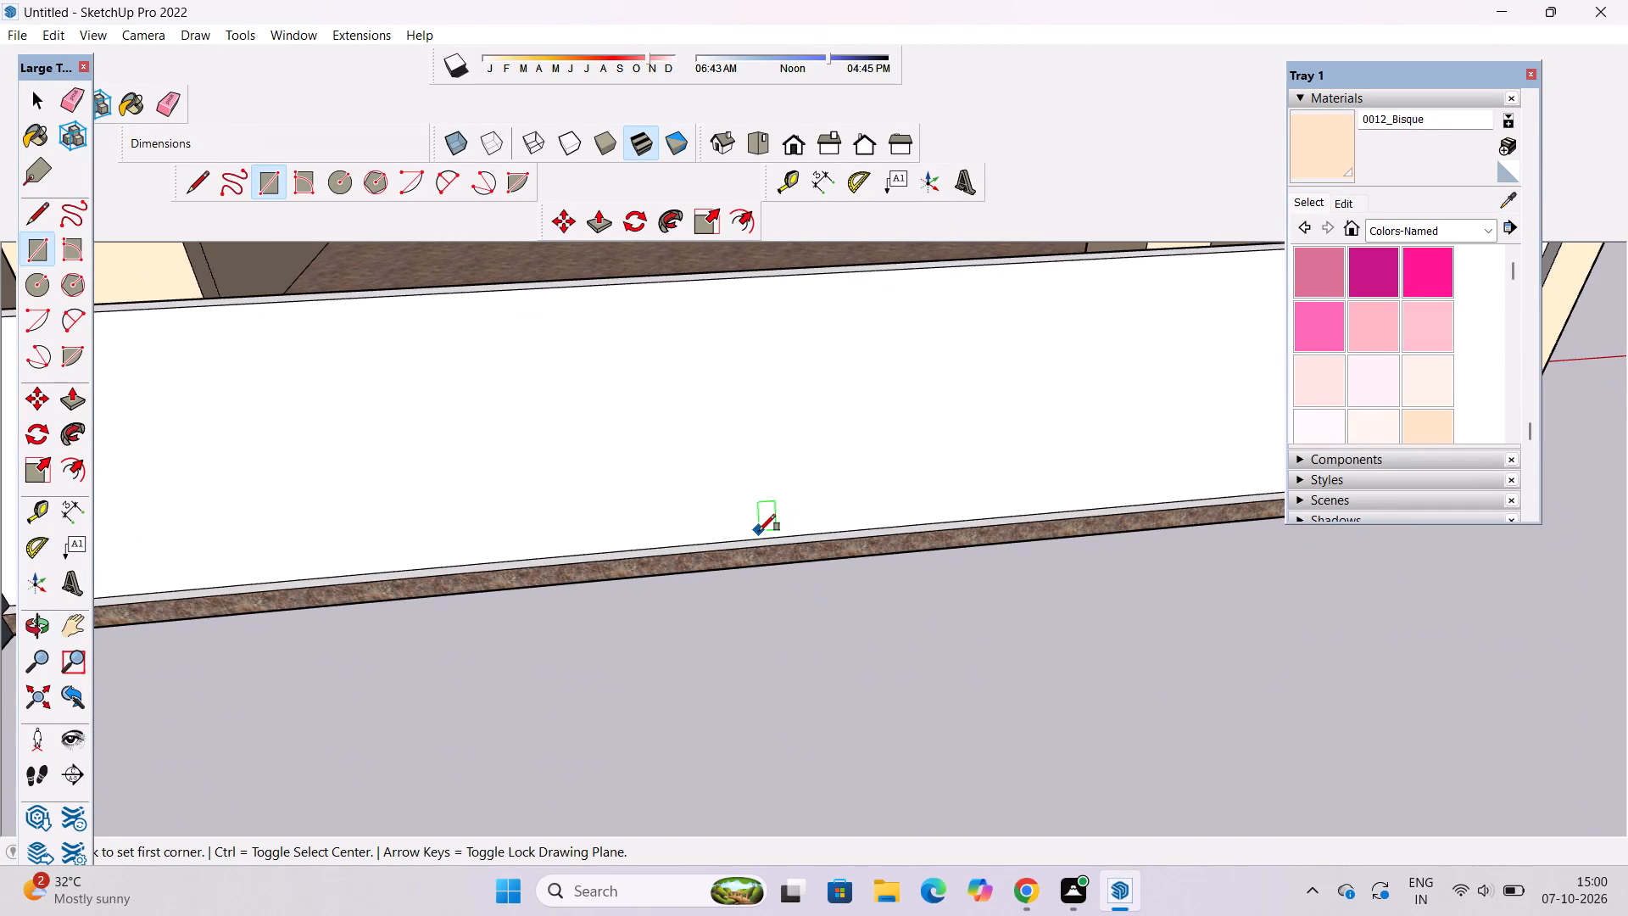
pyautogui.click(795, 533)
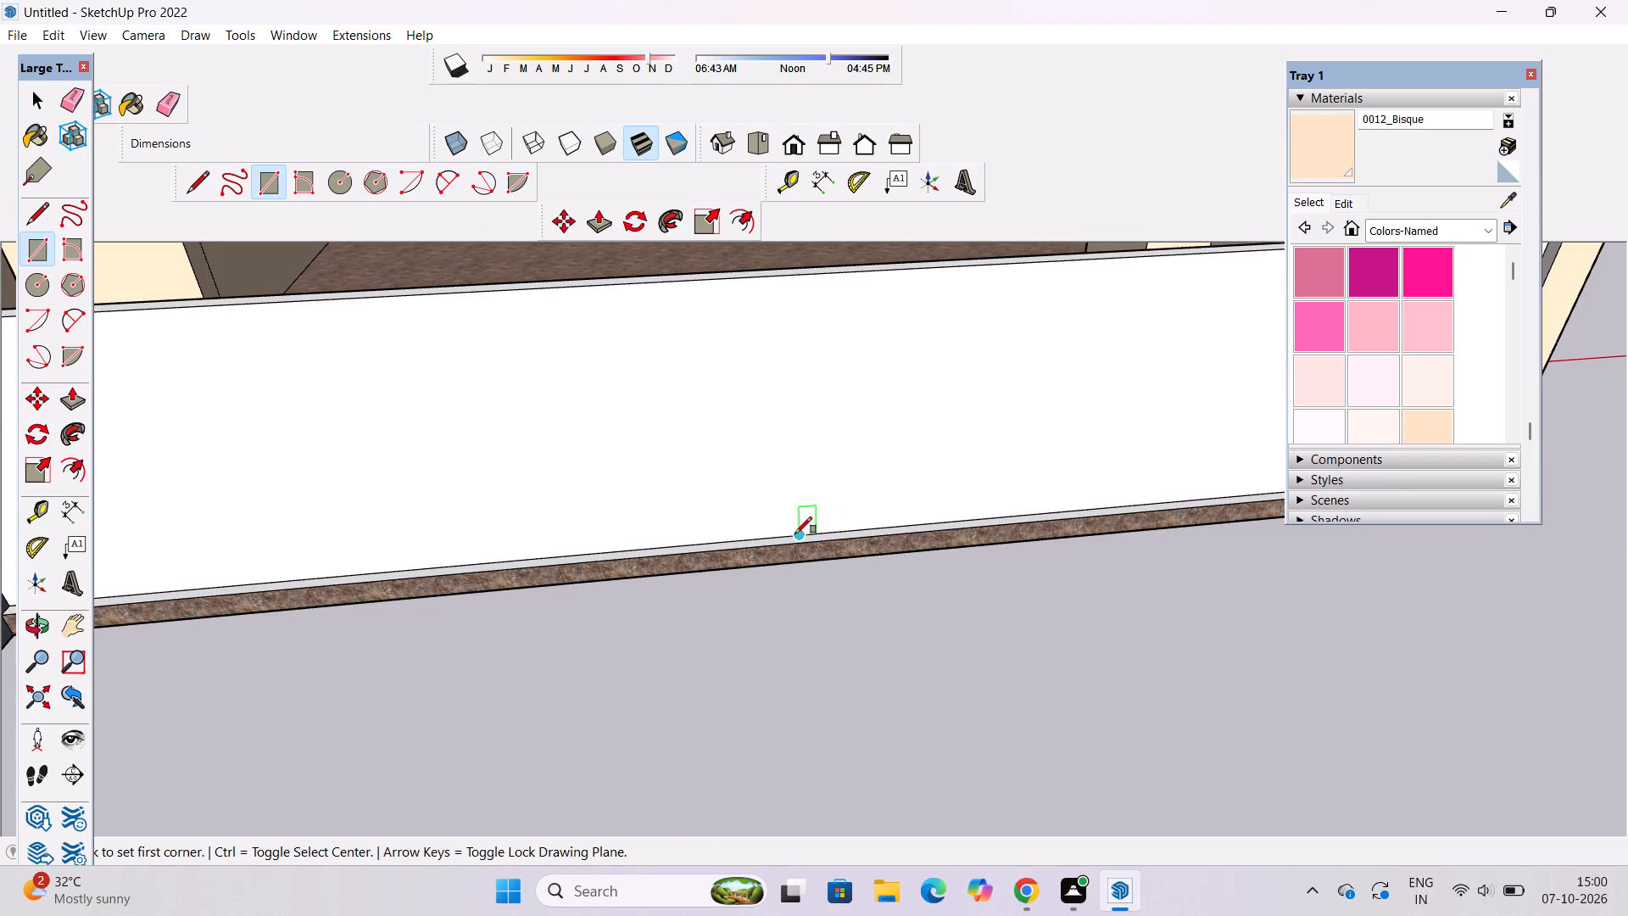
pyautogui.scroll(-7, 791, 528)
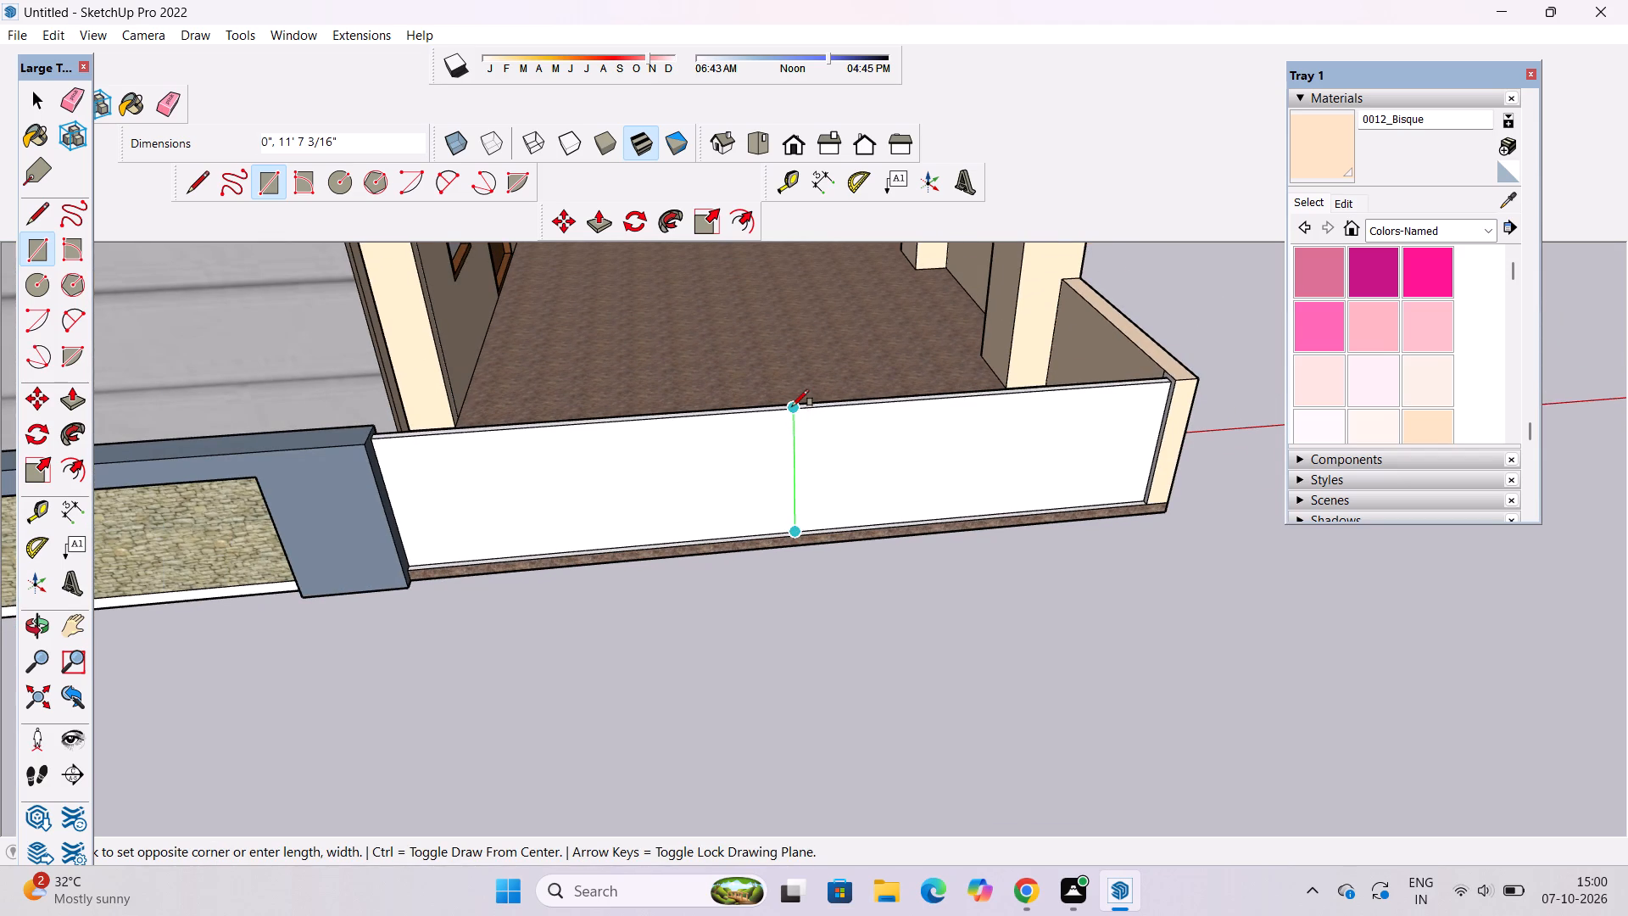
pyautogui.scroll(3, 810, 413)
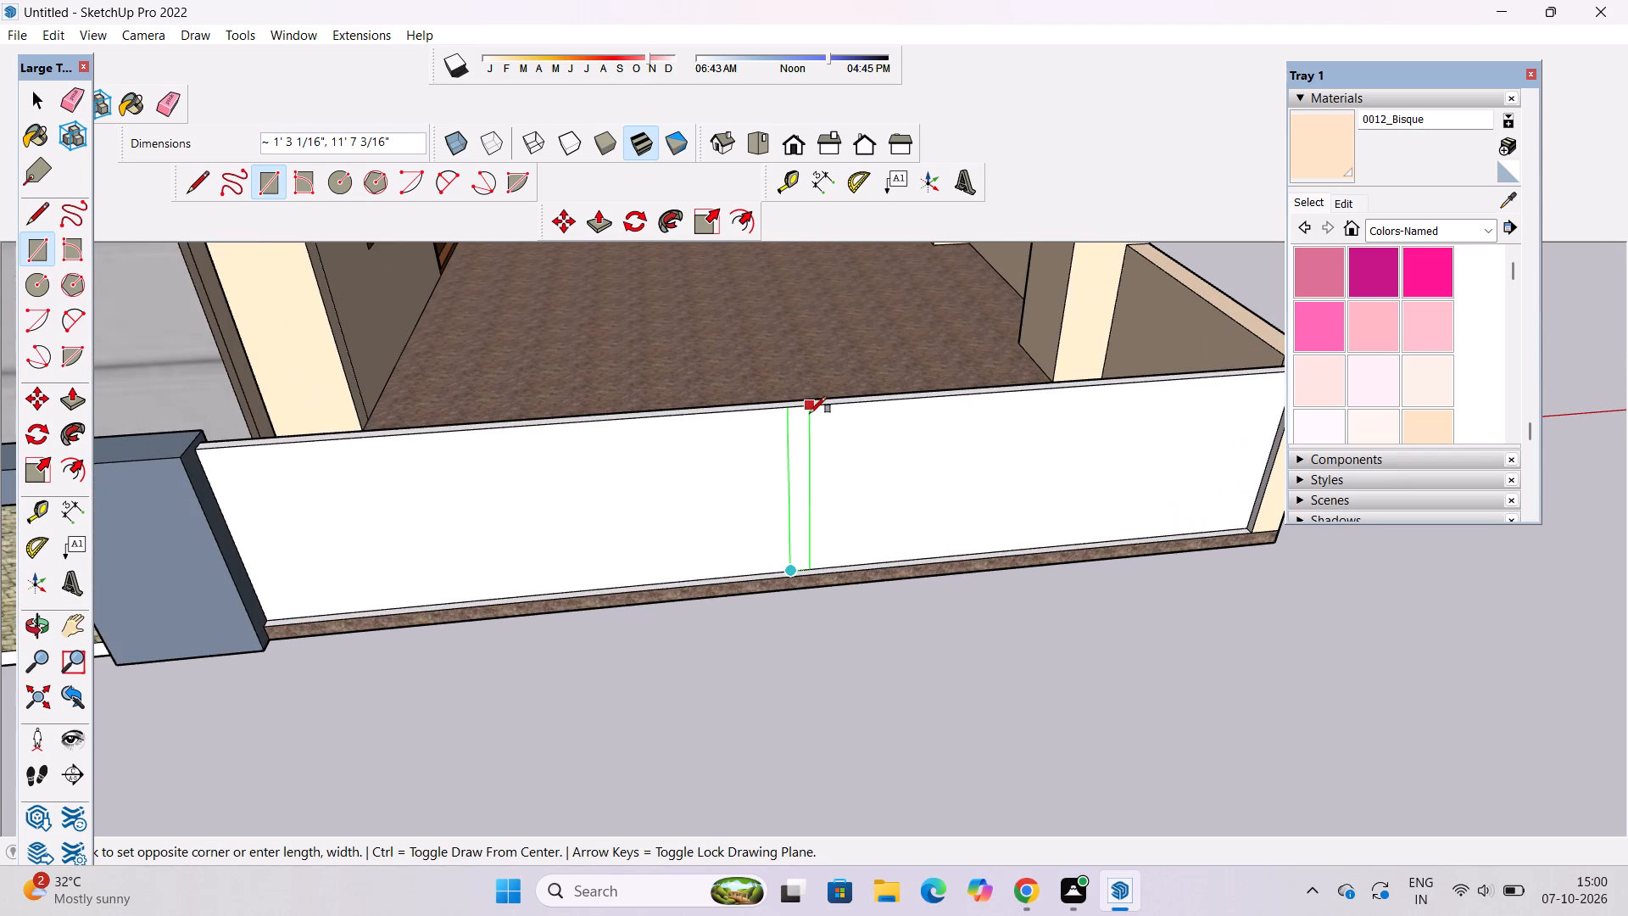
pyautogui.scroll(13, 798, 413)
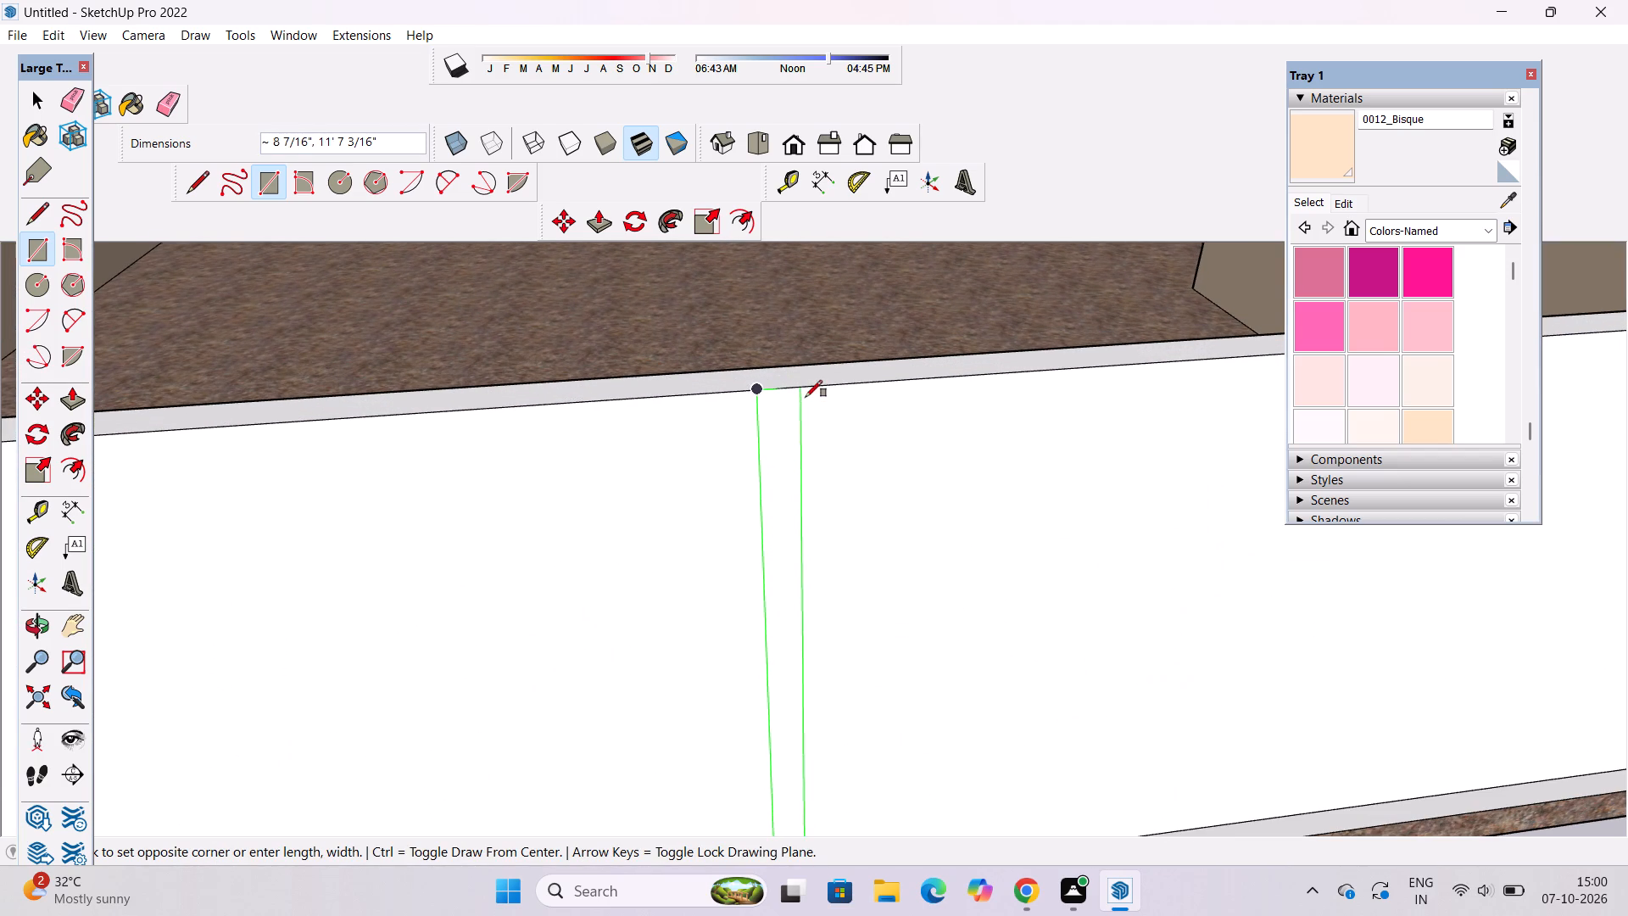
pyautogui.click(800, 397)
pyautogui.press('space')
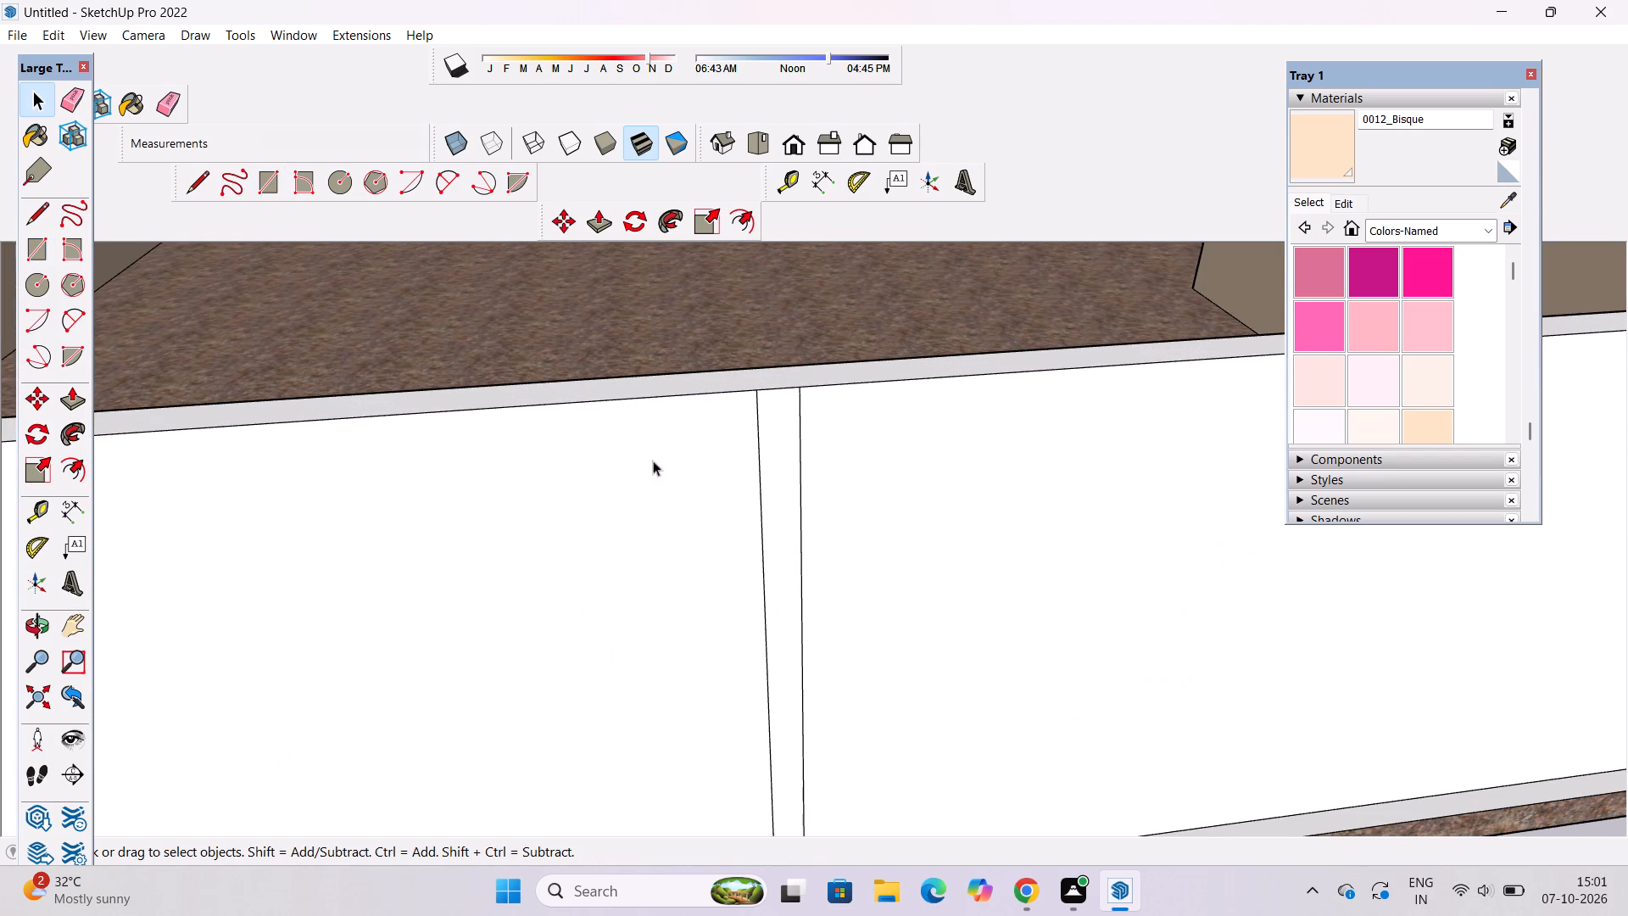
pyautogui.scroll(-6, 614, 481)
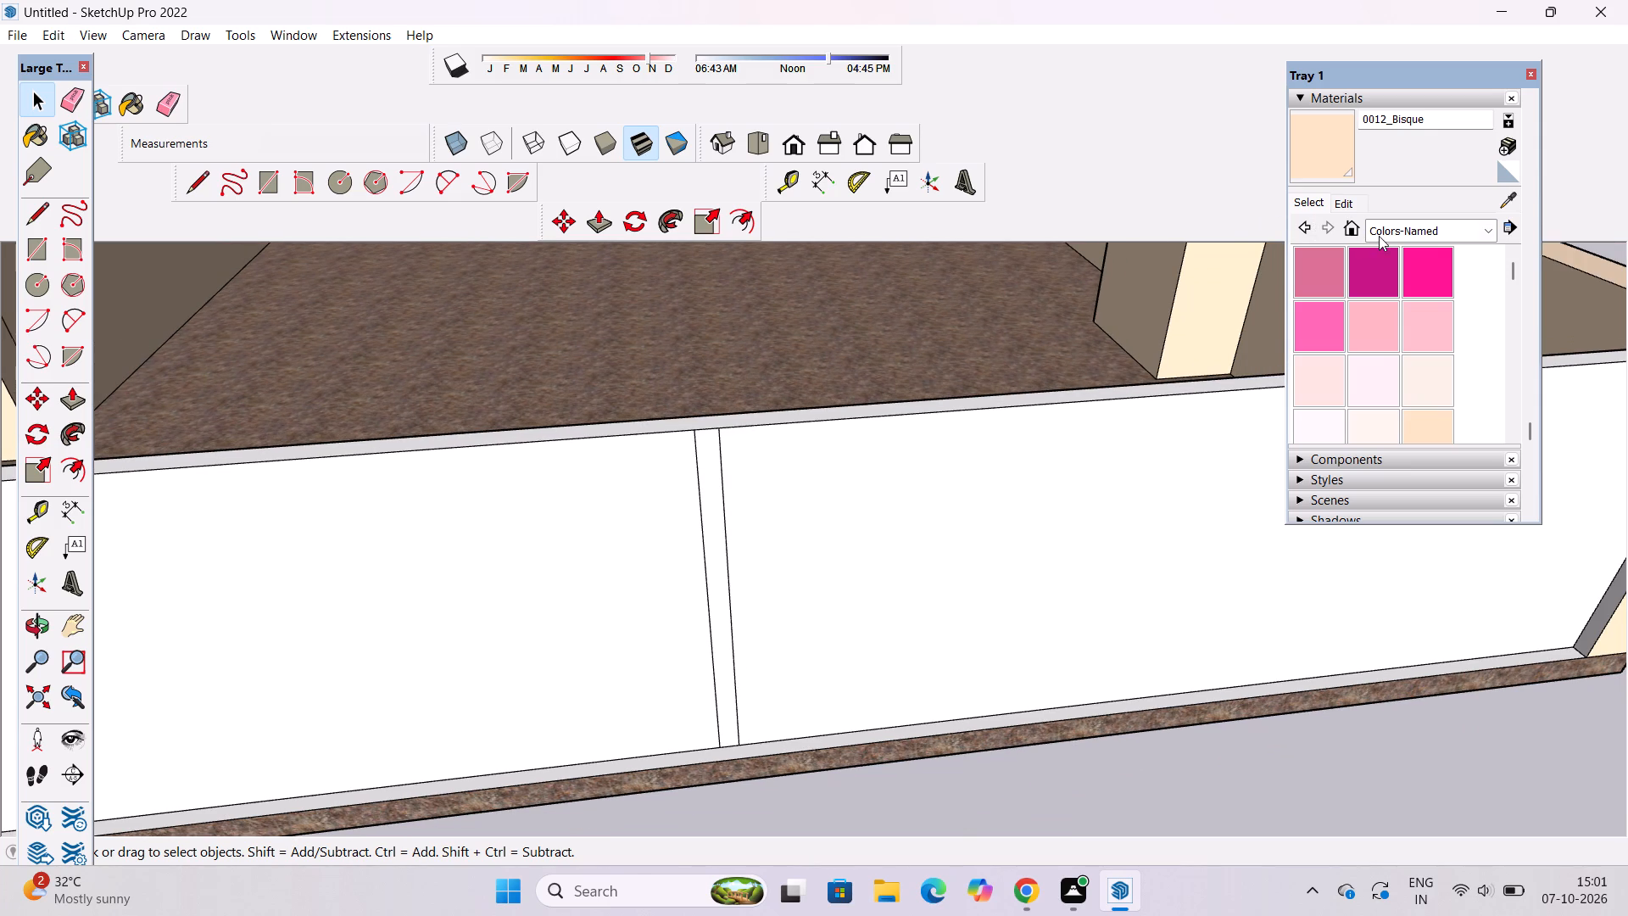
# Paint the outer panels on both sides of the upright strip with Stone Masonry Multi from Brick, Cladding and Siding.
pyautogui.click(1380, 235)
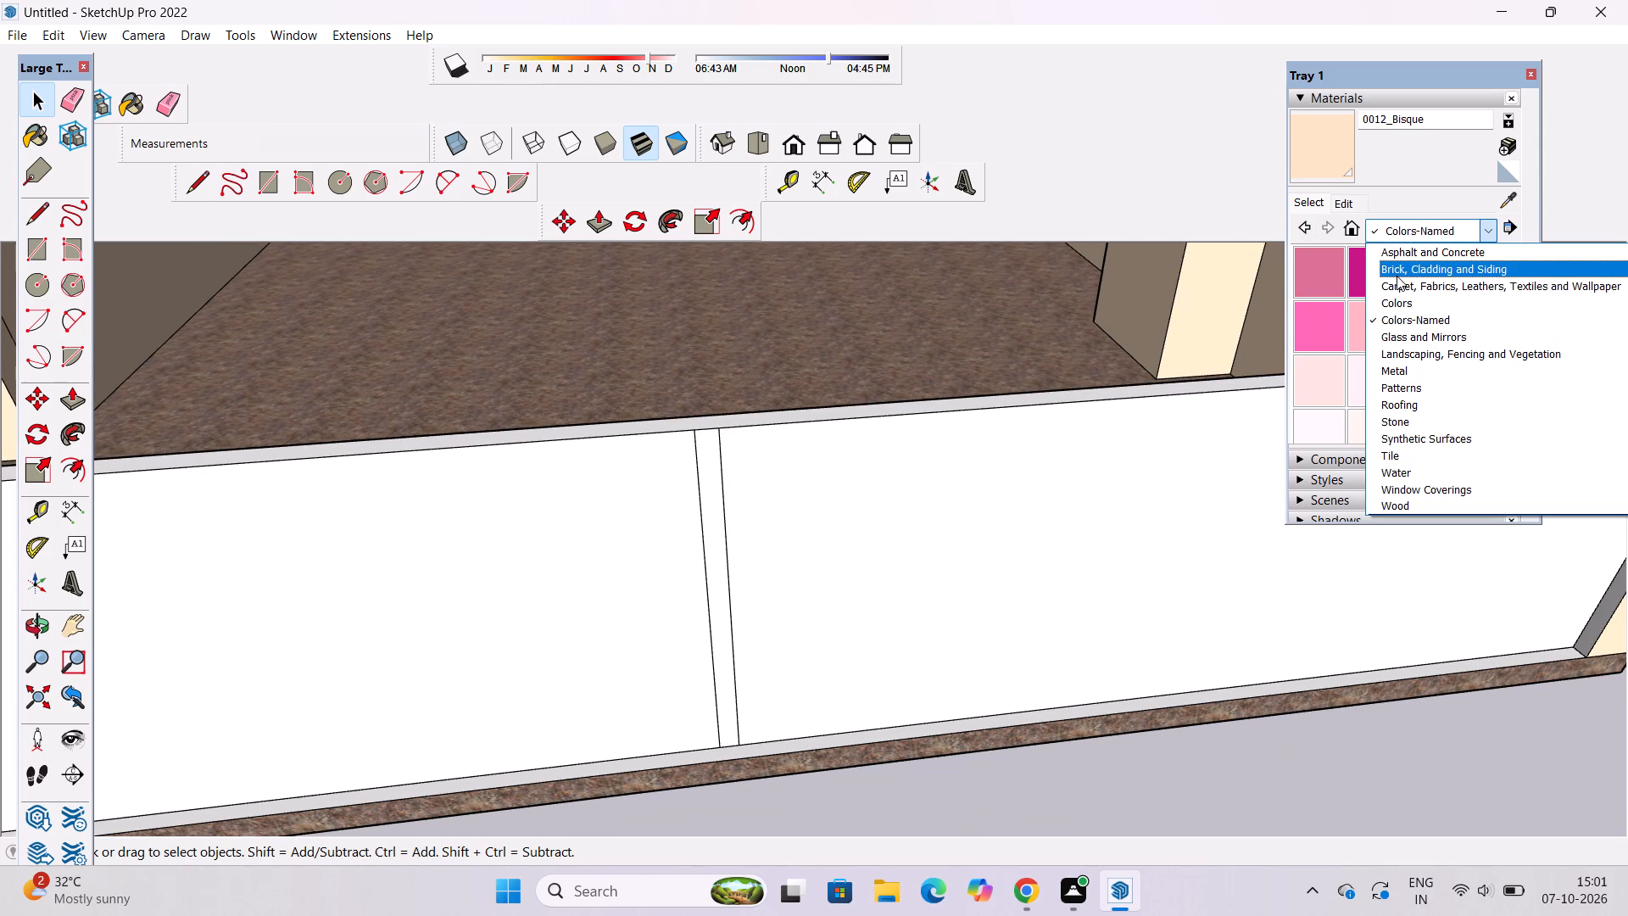
pyautogui.click(1402, 265)
pyautogui.scroll(-2, 1410, 384)
pyautogui.click(1429, 394)
pyautogui.click(880, 551)
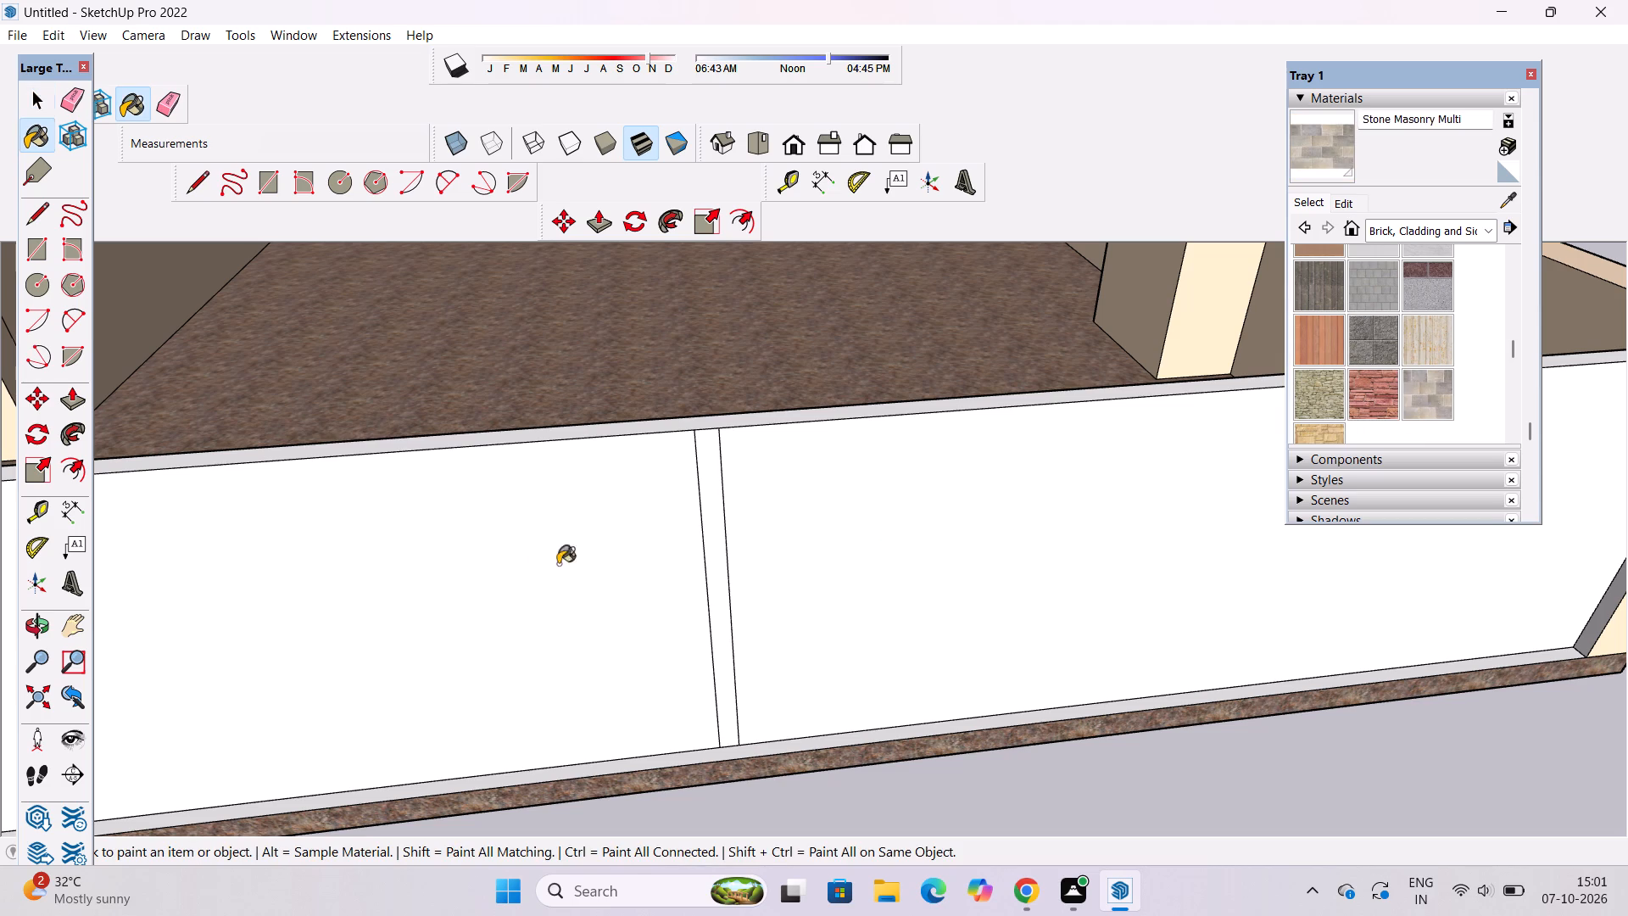
pyautogui.click(510, 578)
pyautogui.scroll(-11, 325, 589)
pyautogui.scroll(1, 672, 488)
pyautogui.scroll(-5, 670, 490)
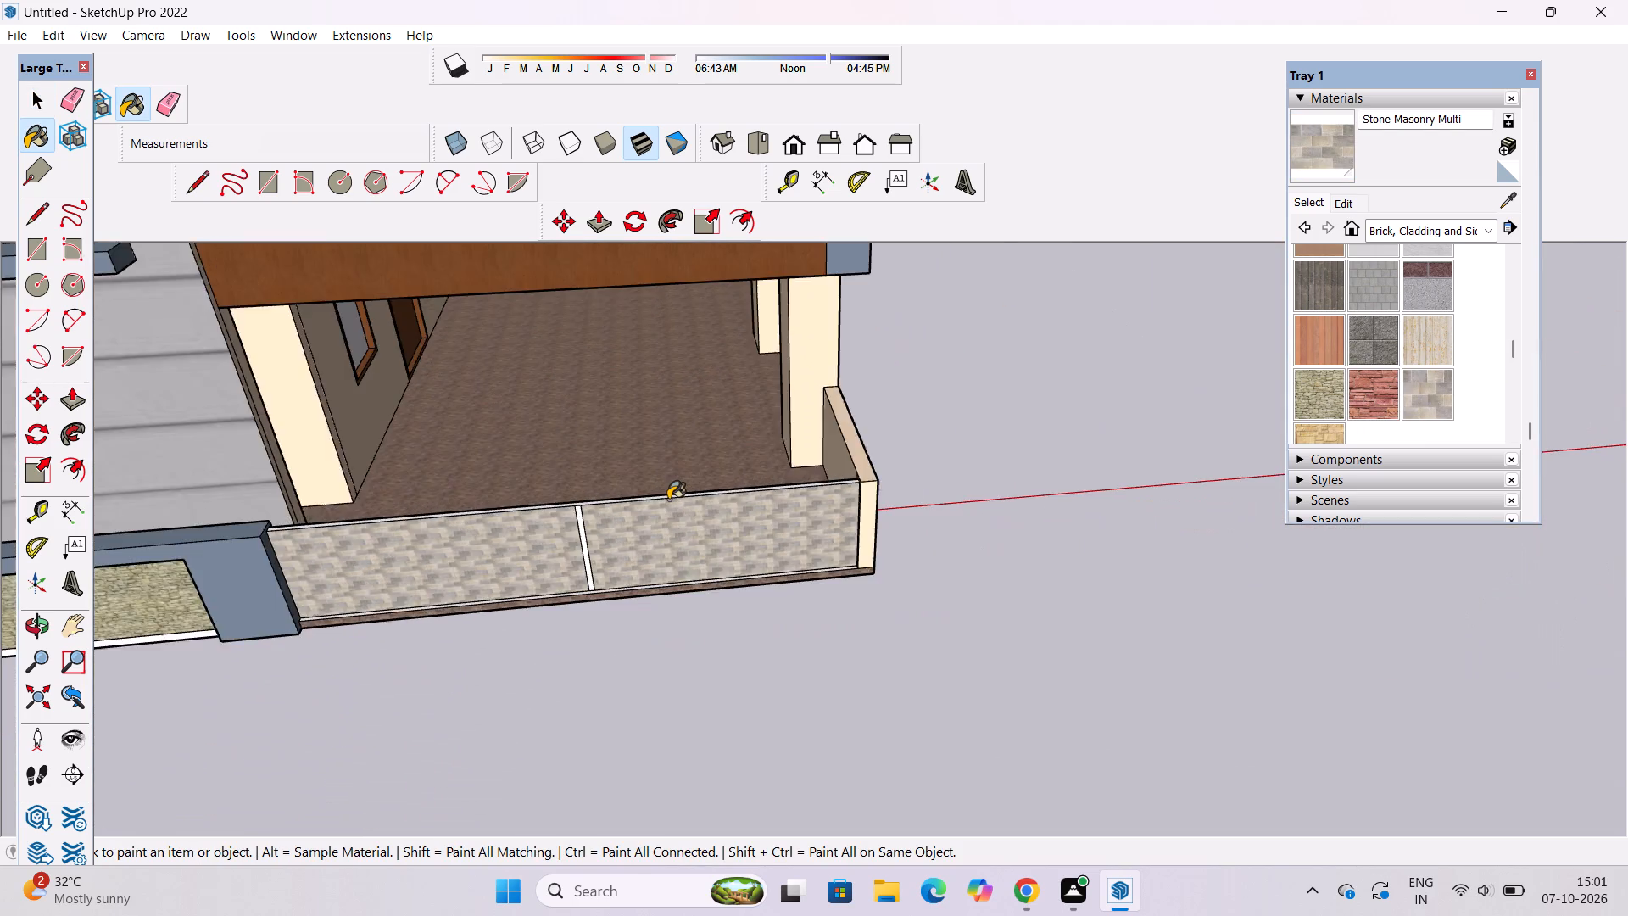
pyautogui.scroll(-6, 668, 500)
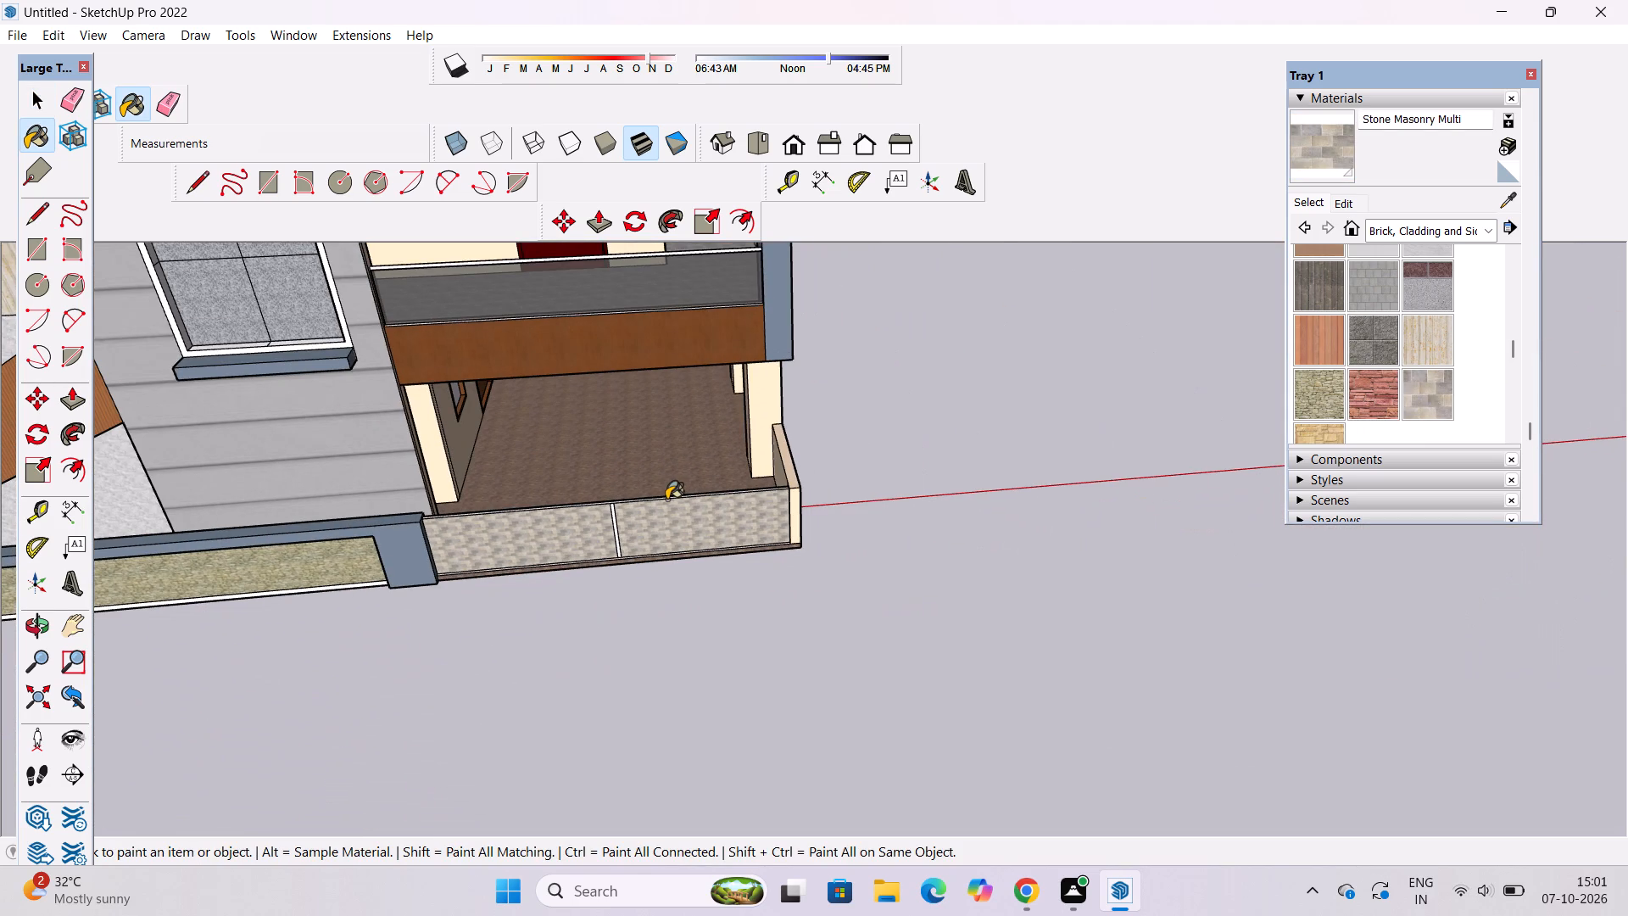
# Paint the inner face of the raised wall along the porch's open edge with Stone Masonry Multi.
pyautogui.press('o')
pyautogui.moveTo(1006, 442); pyautogui.dragTo(162, 556)
pyautogui.scroll(5, 824, 455)
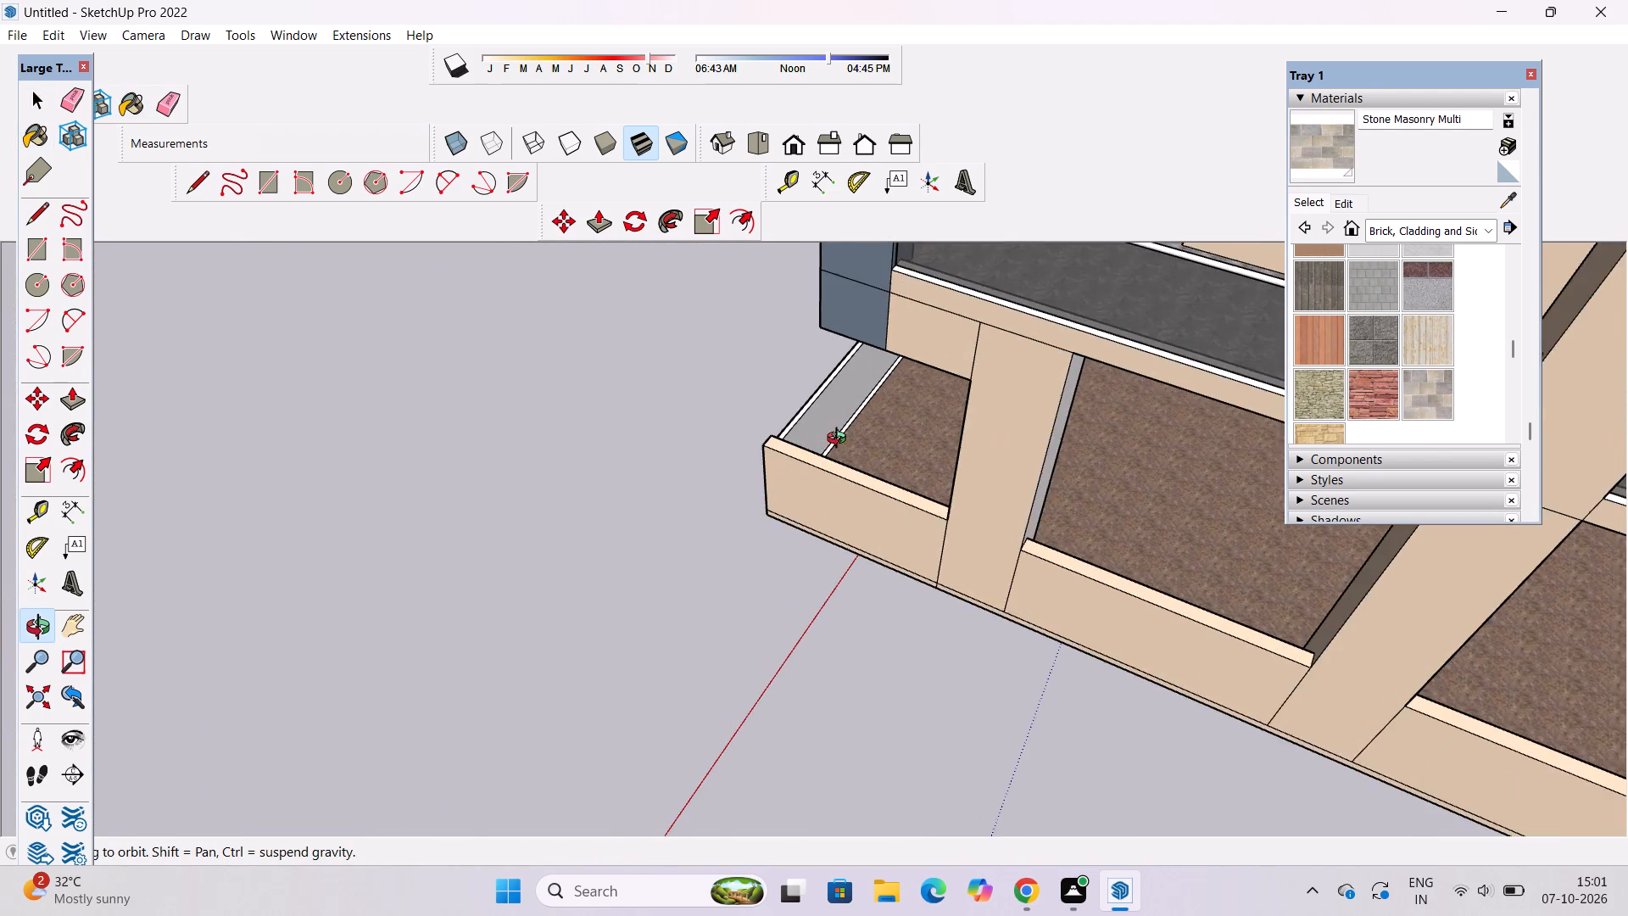
pyautogui.scroll(3, 840, 440)
pyautogui.keyDown('shift'); pyautogui.moveTo(906, 416); pyautogui.dragTo(845, 491); pyautogui.keyUp('shift')
pyautogui.click(1313, 149)
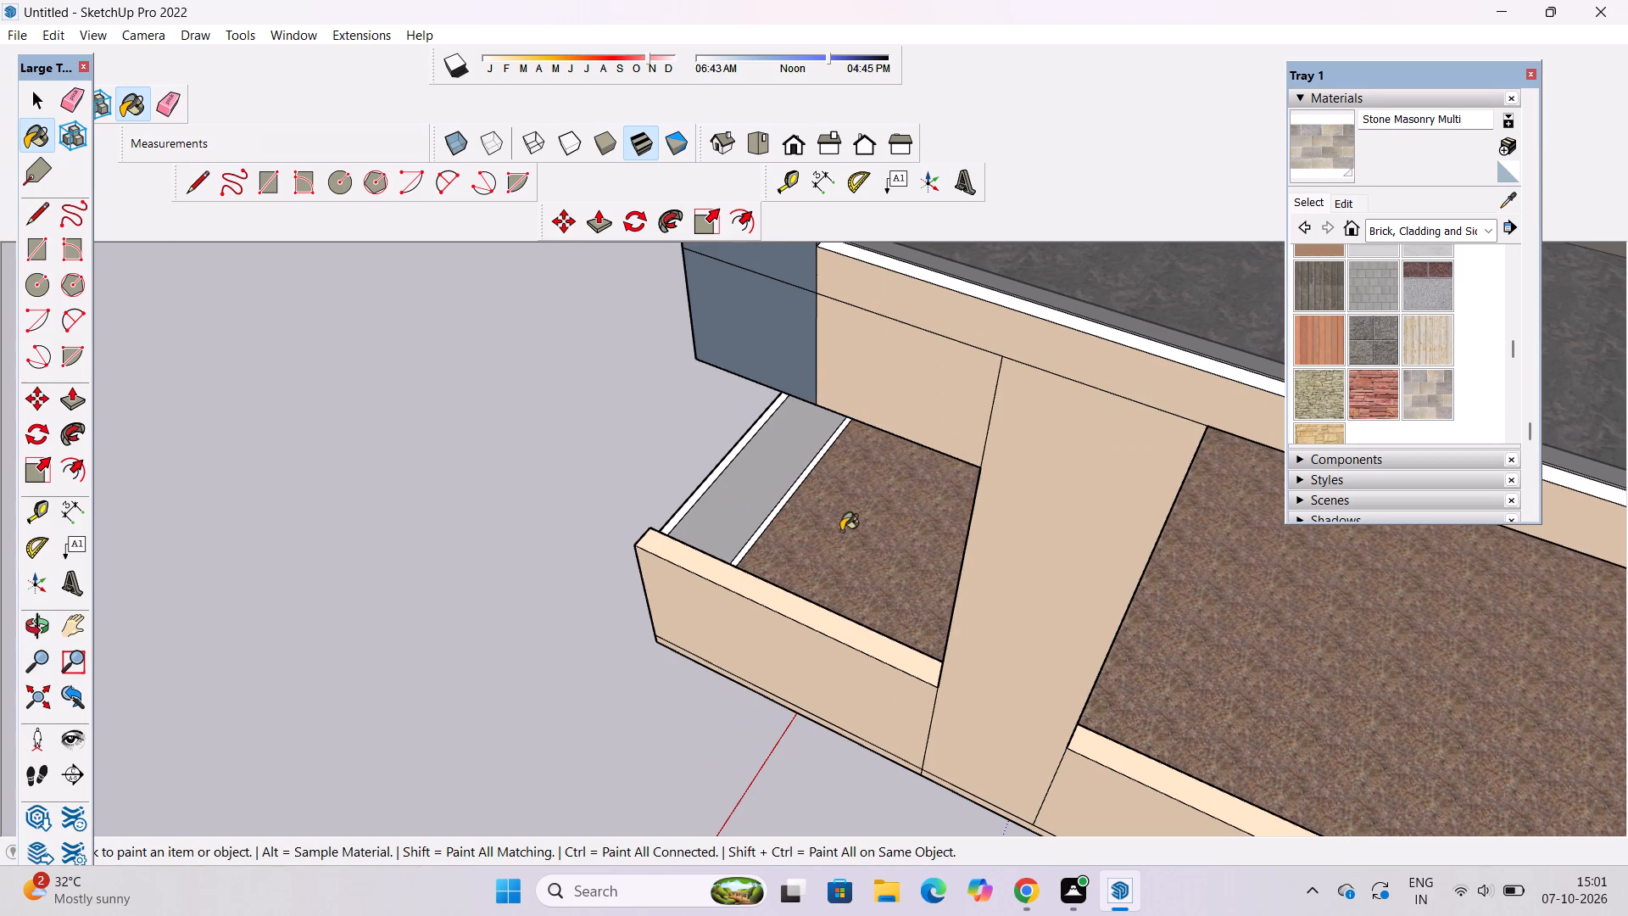
pyautogui.click(751, 477)
pyautogui.scroll(5, 833, 483)
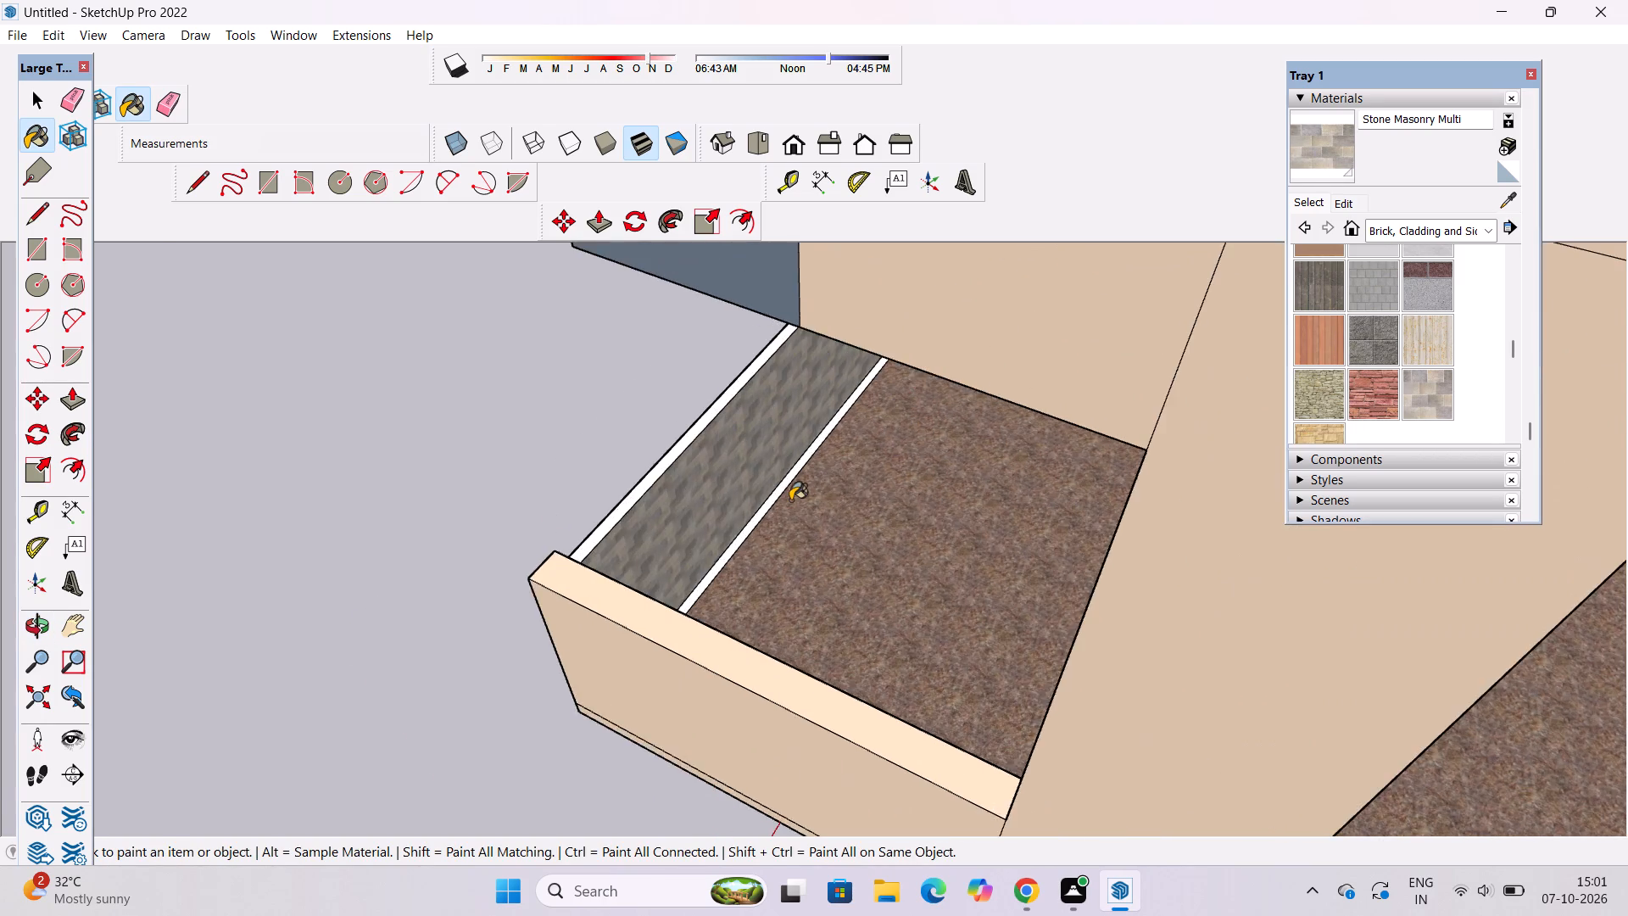
pyautogui.scroll(5, 790, 500)
# Paint the top face of the raised porch wall with 0111_SlateGray from Colors-Named.
pyautogui.click(1425, 224)
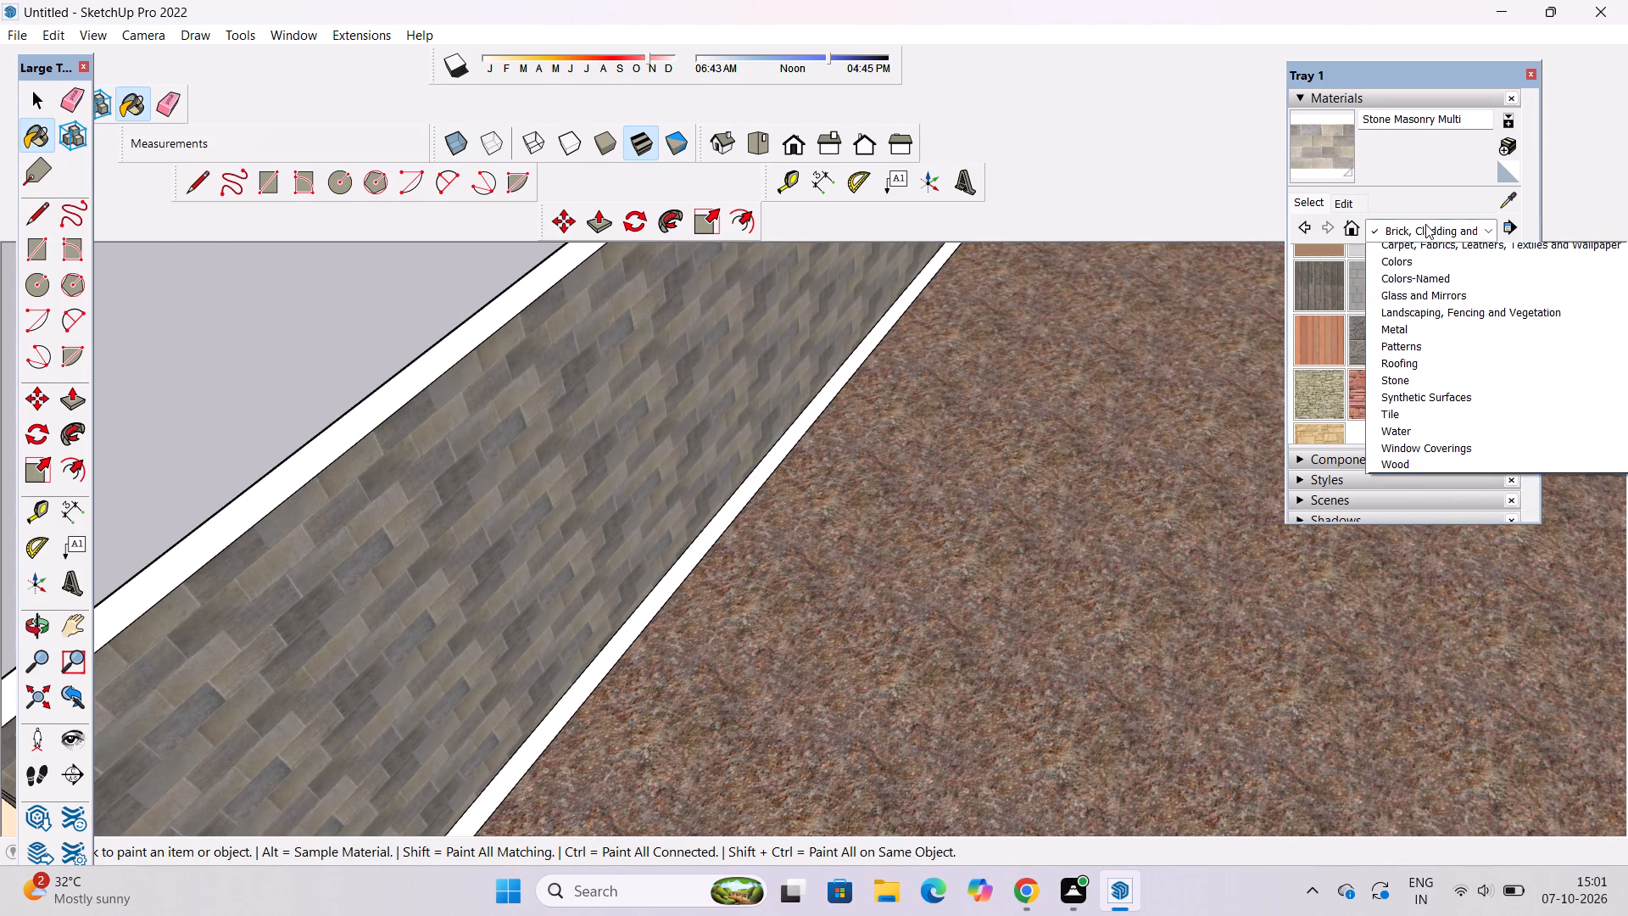
pyautogui.click(1411, 325)
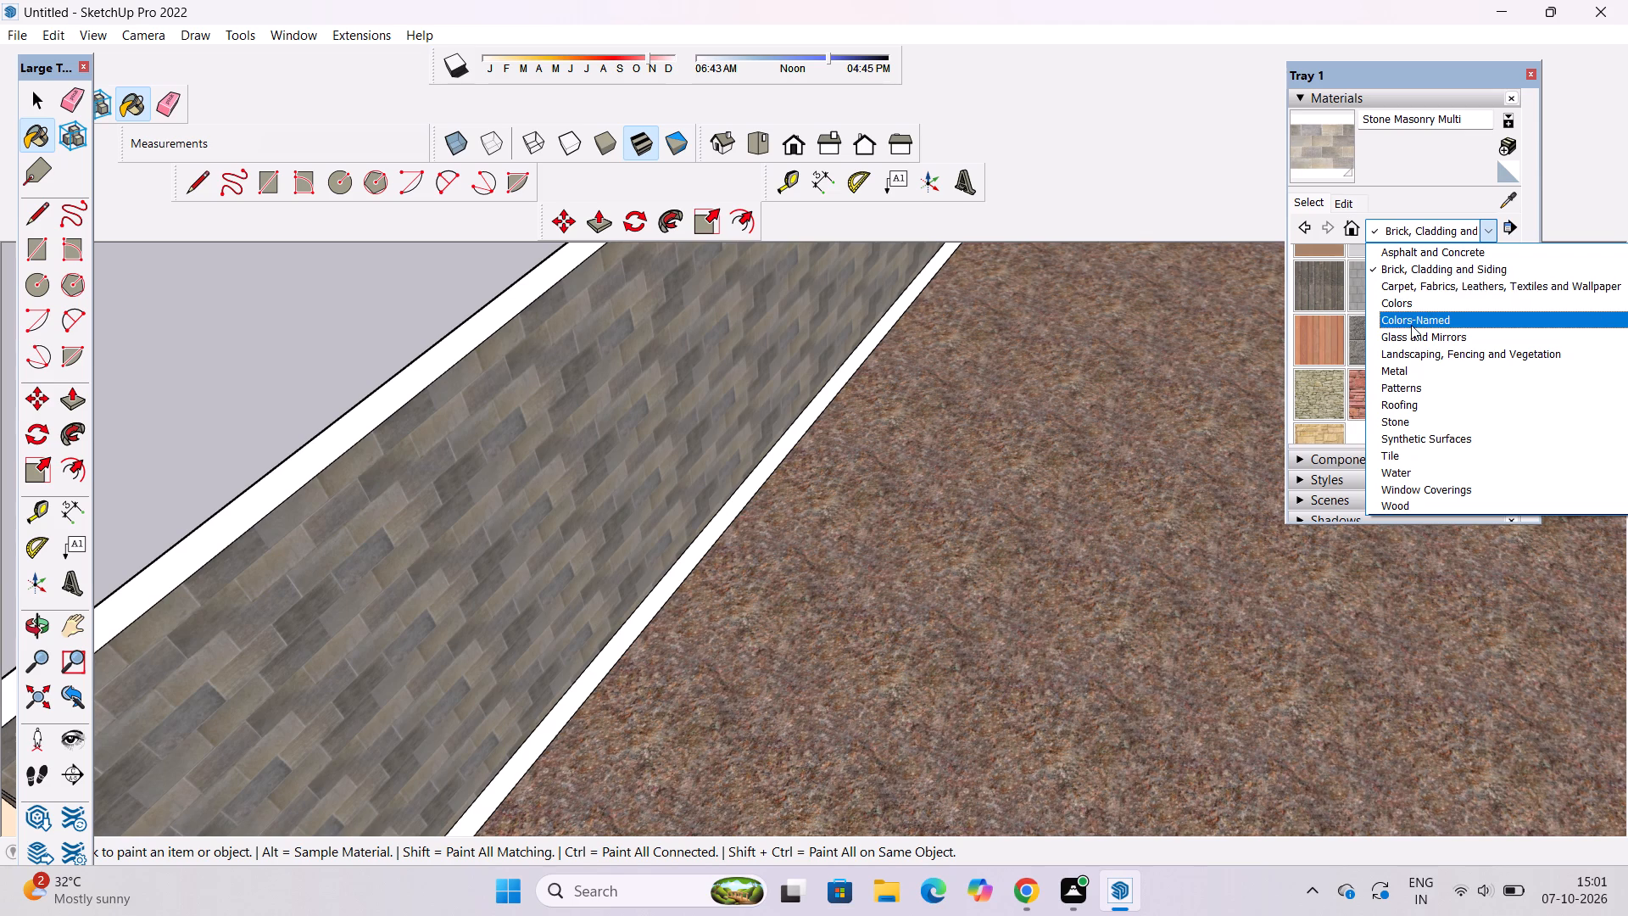
pyautogui.scroll(-11, 1368, 310)
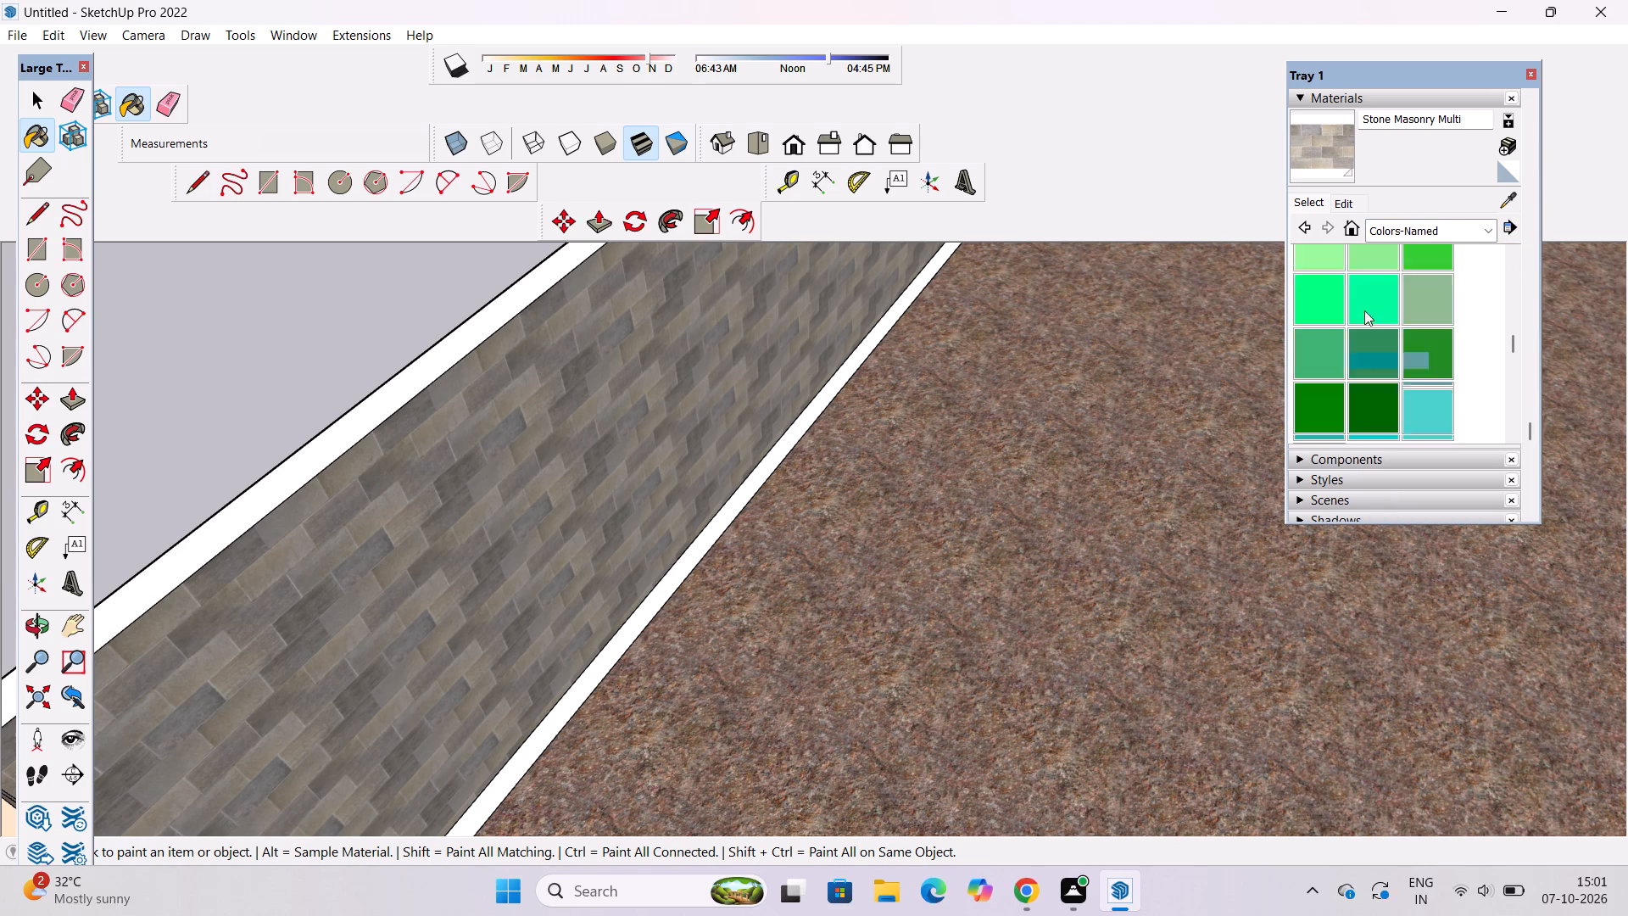
pyautogui.scroll(-7, 1364, 310)
pyautogui.click(1429, 398)
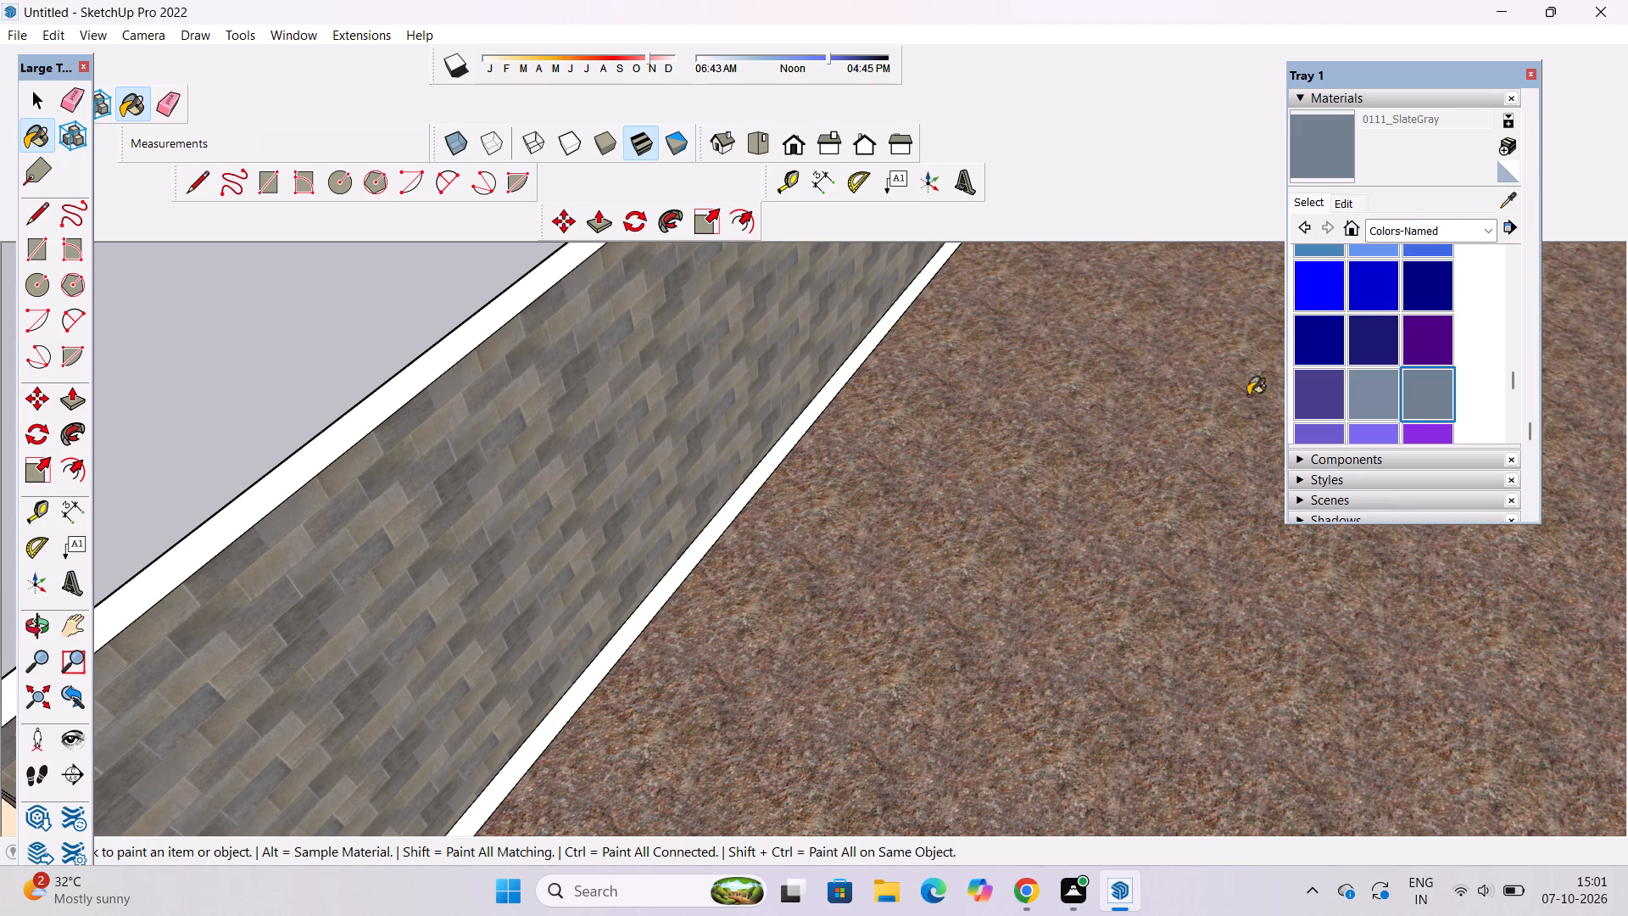
pyautogui.click(531, 290)
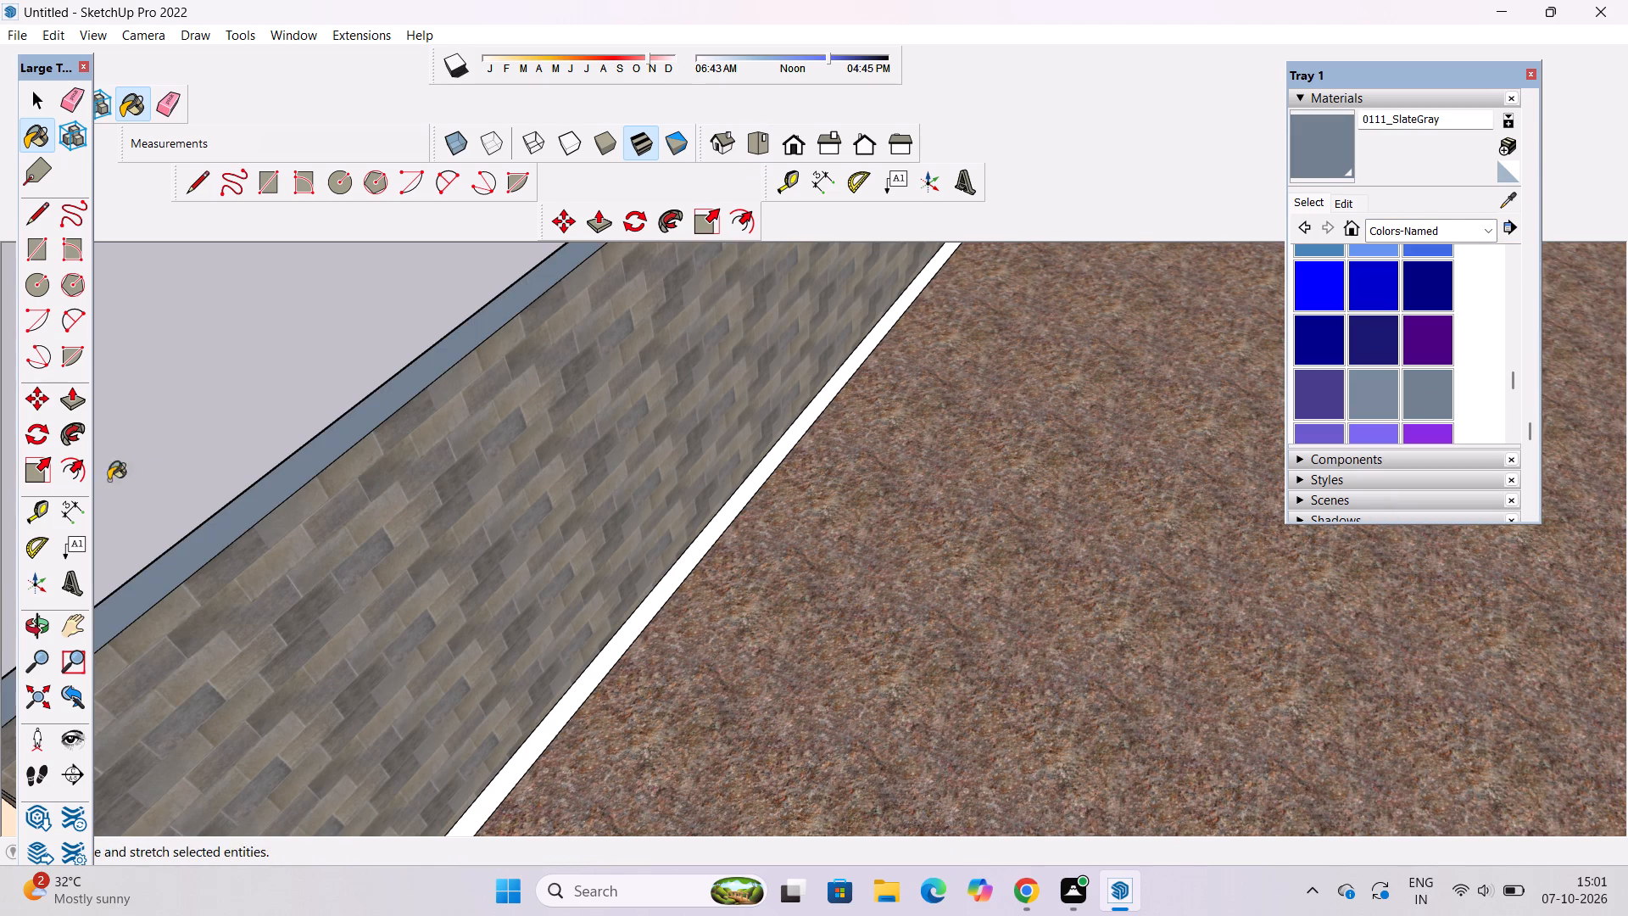
# Paint the upright strip between the two outer stone panels of the porch wall with 0137_Black.
pyautogui.click(27, 624)
pyautogui.scroll(-6, 374, 536)
pyautogui.moveTo(315, 540); pyautogui.dragTo(861, 462)
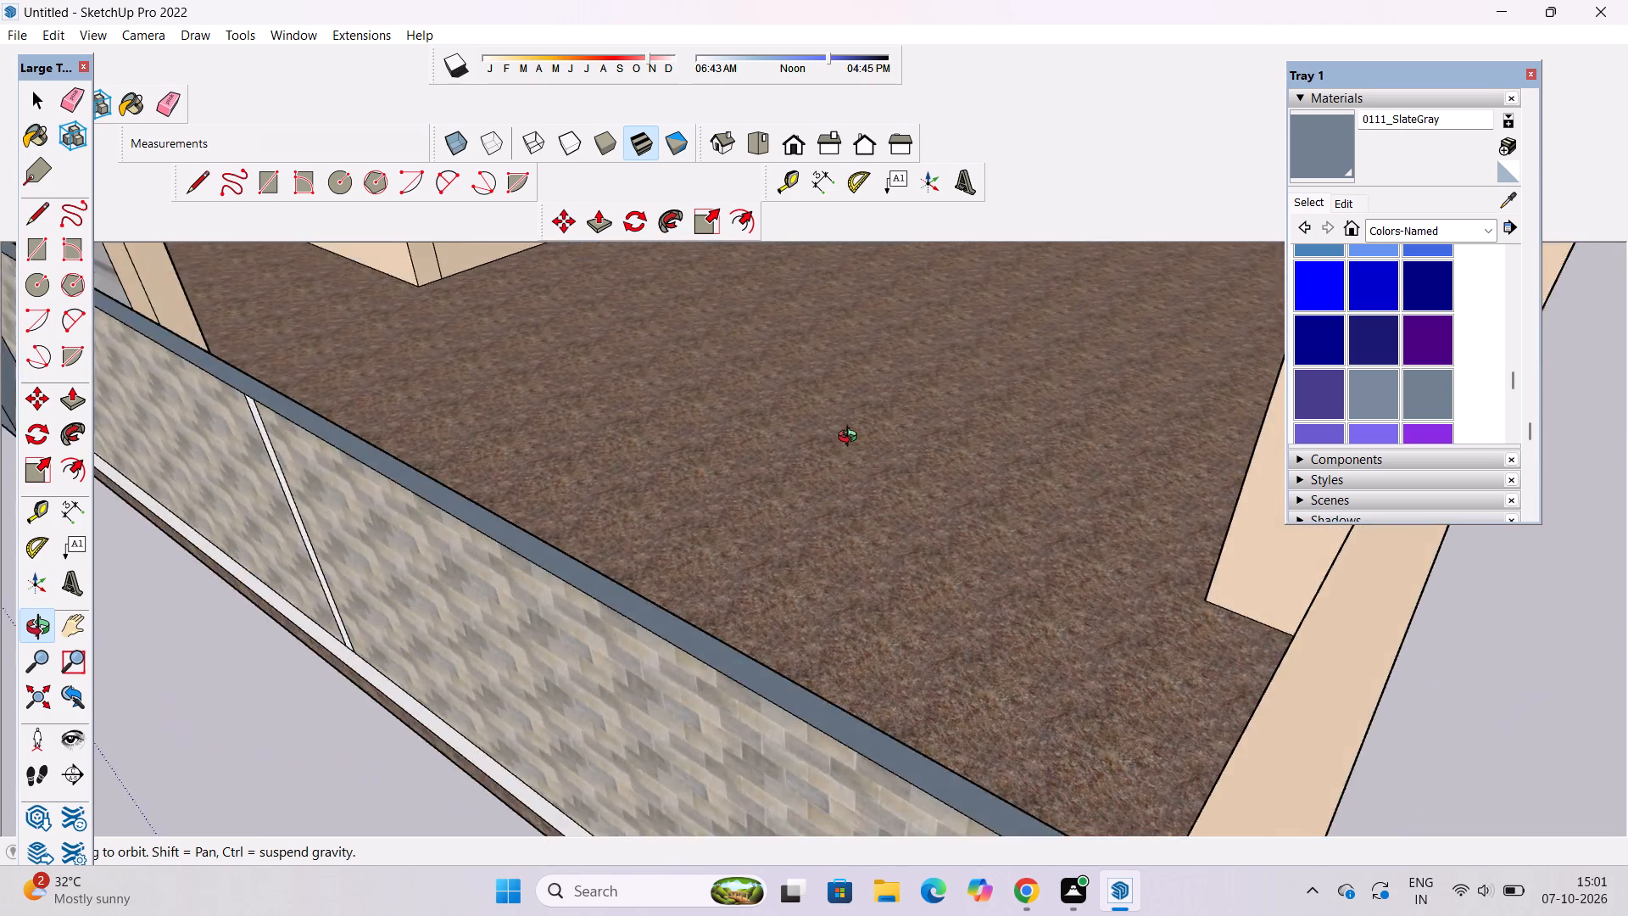
pyautogui.scroll(-7, 851, 438)
pyautogui.moveTo(687, 577); pyautogui.dragTo(950, 454)
pyautogui.scroll(-3, 918, 416)
pyautogui.moveTo(922, 482); pyautogui.dragTo(904, 455)
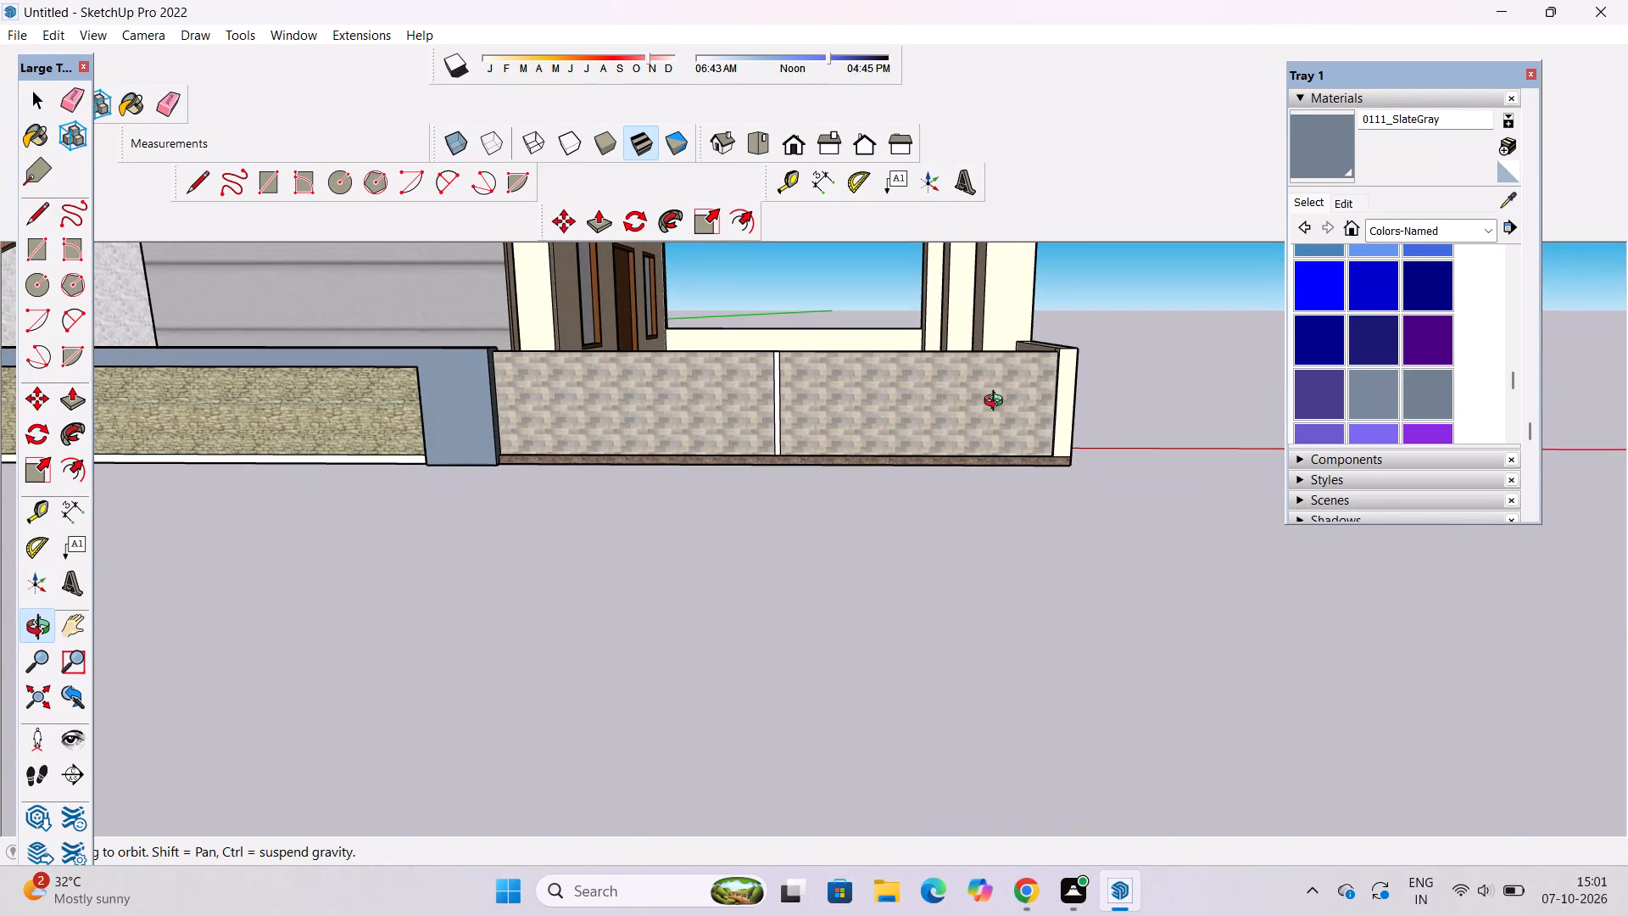
pyautogui.scroll(-6, 1390, 387)
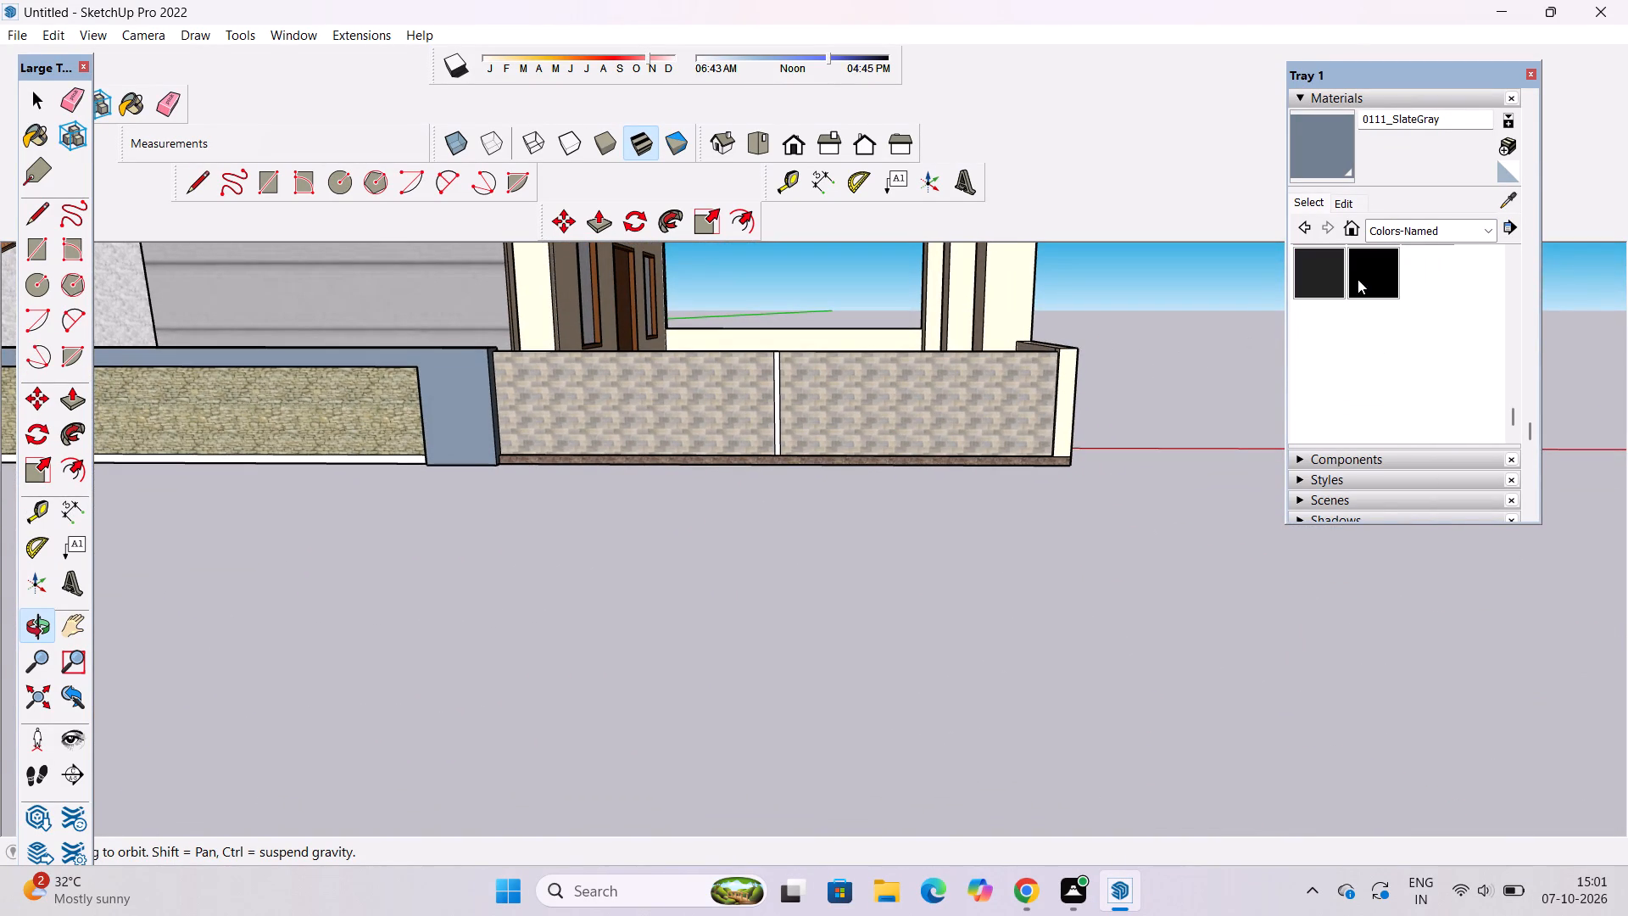
pyautogui.click(1358, 279)
pyautogui.scroll(11, 784, 390)
pyautogui.click(766, 374)
# Paint the white base strip below the stone boundary wall on the staircase side with 0078_DarkSlateGray from Colors-Named.
pyautogui.scroll(-4, 1029, 505)
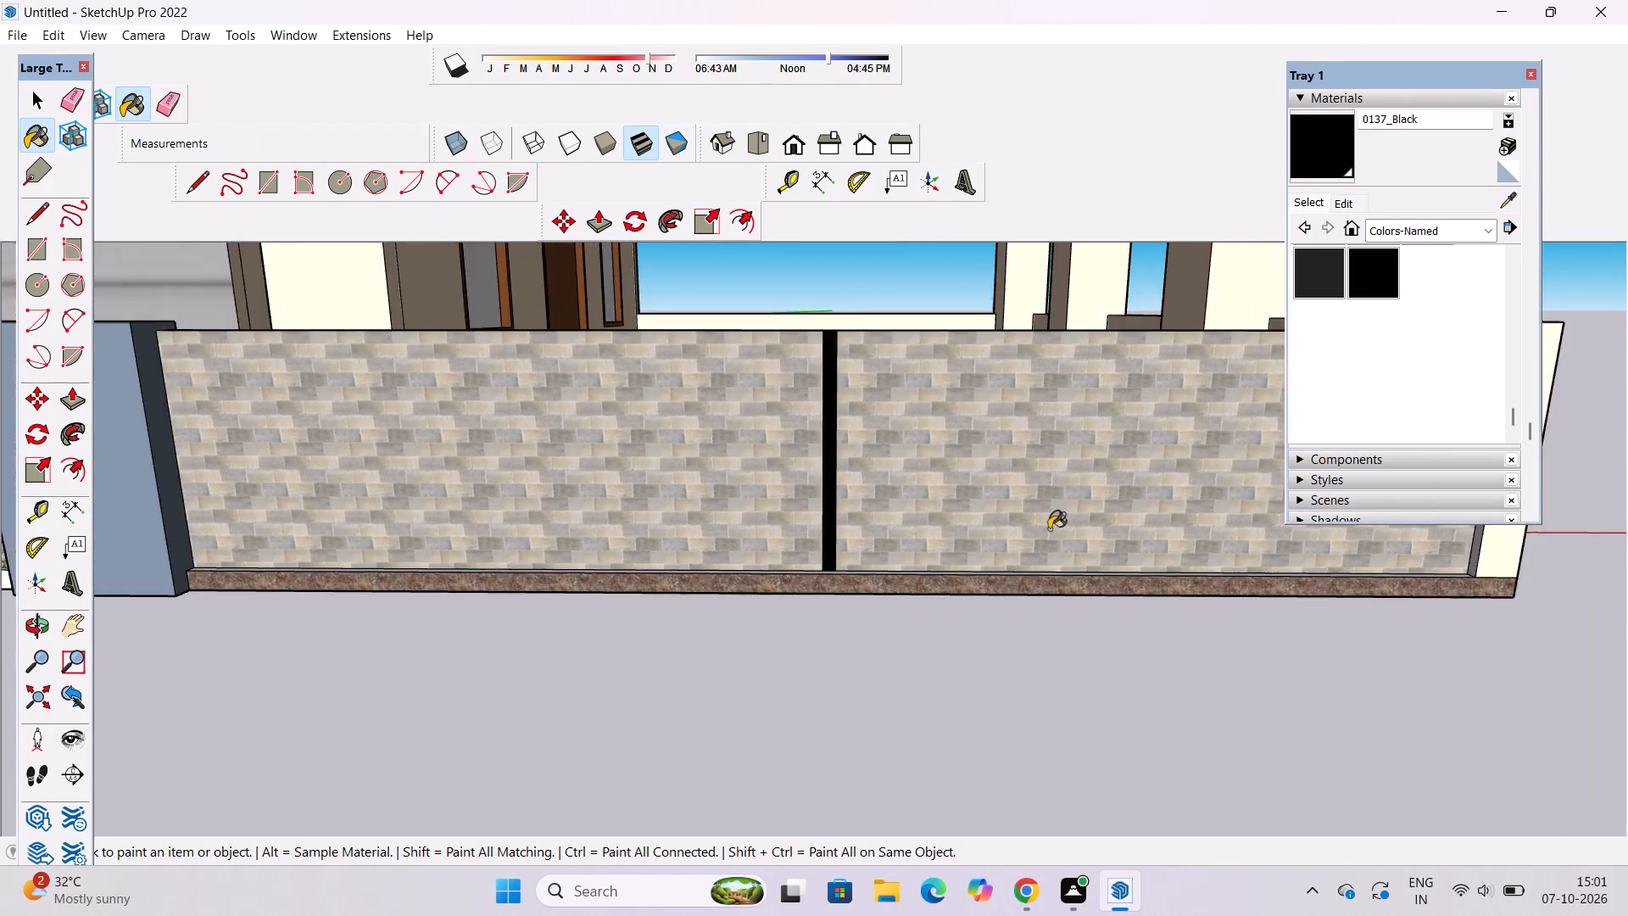
pyautogui.scroll(-10, 1049, 529)
pyautogui.scroll(-4, 889, 494)
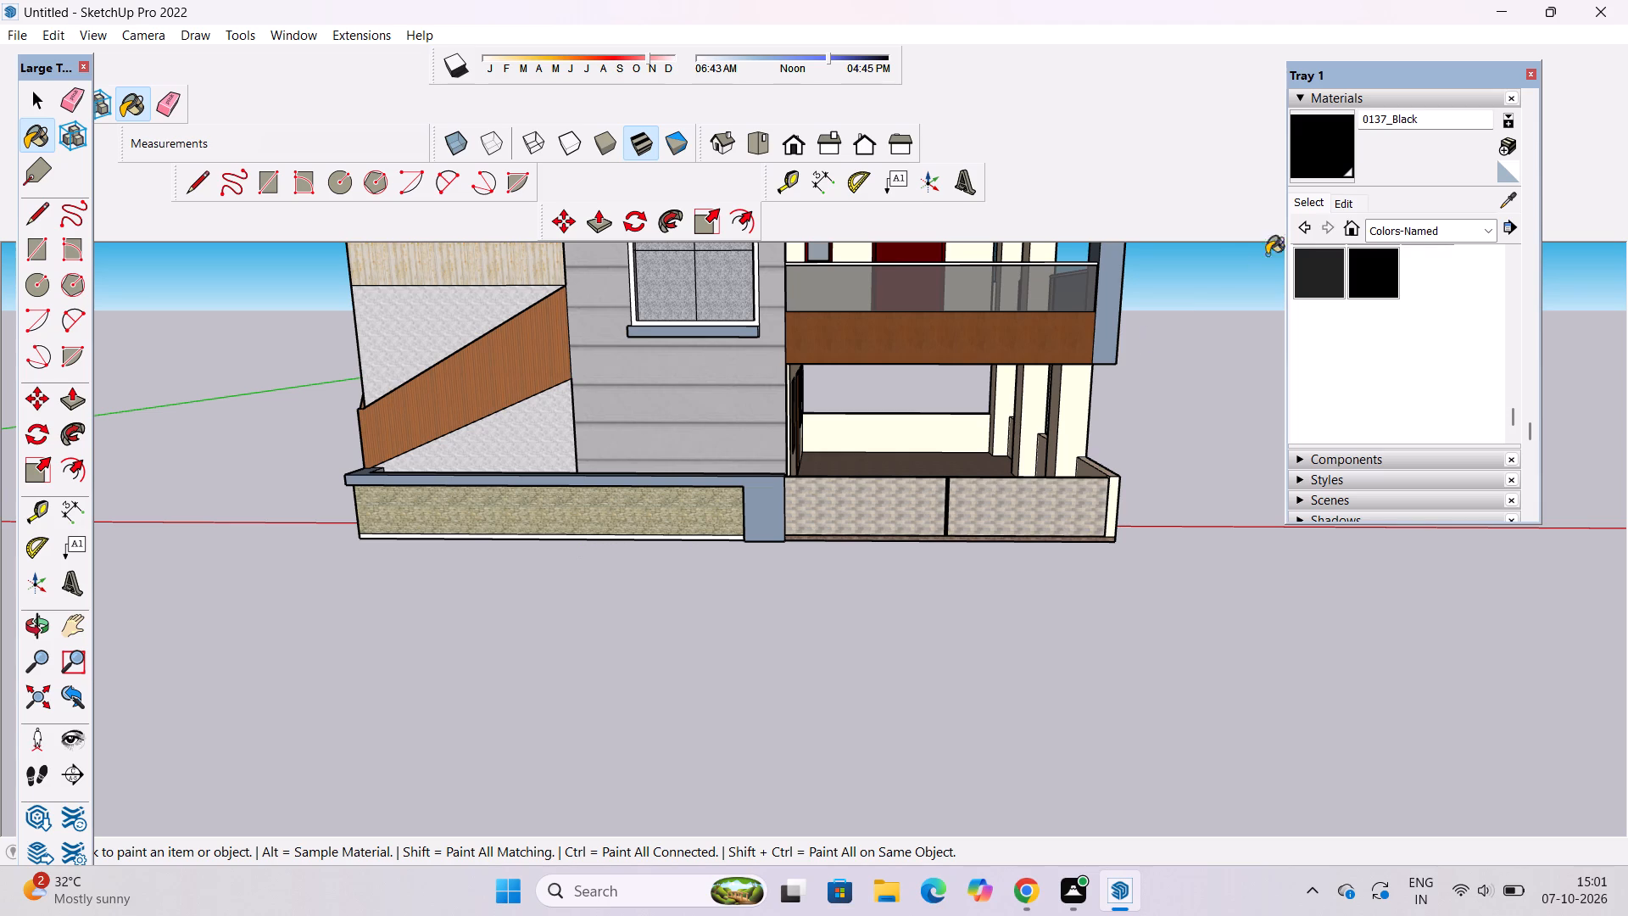
pyautogui.scroll(4, 1343, 287)
pyautogui.scroll(2, 1373, 349)
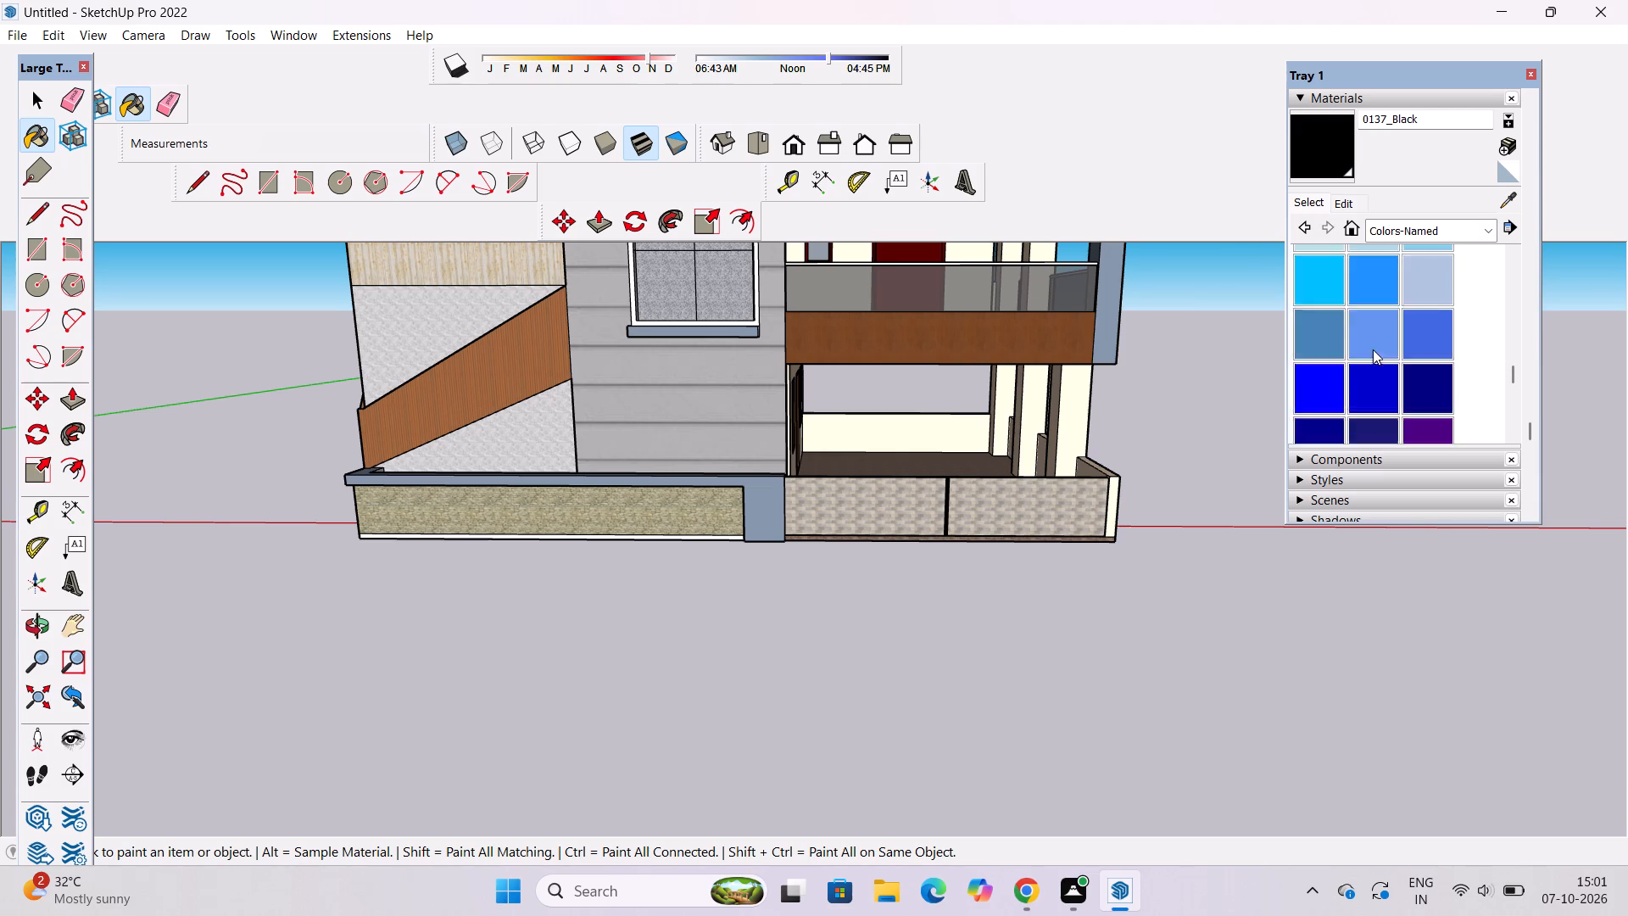
pyautogui.scroll(10, 1373, 349)
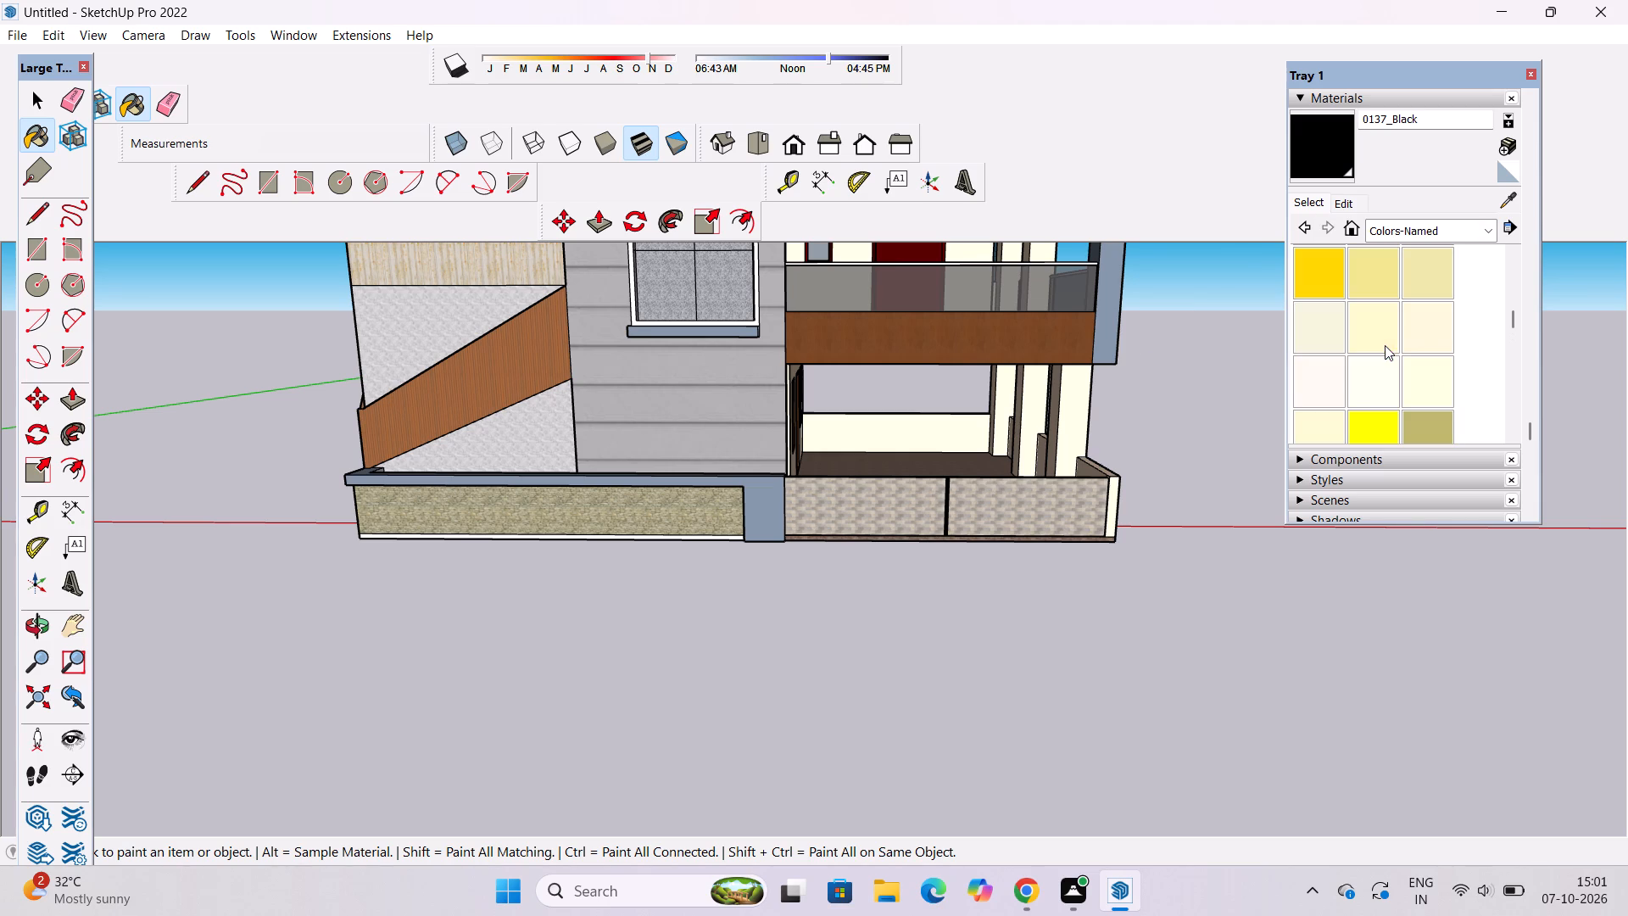
pyautogui.scroll(-1, 1432, 360)
pyautogui.scroll(4, 1432, 360)
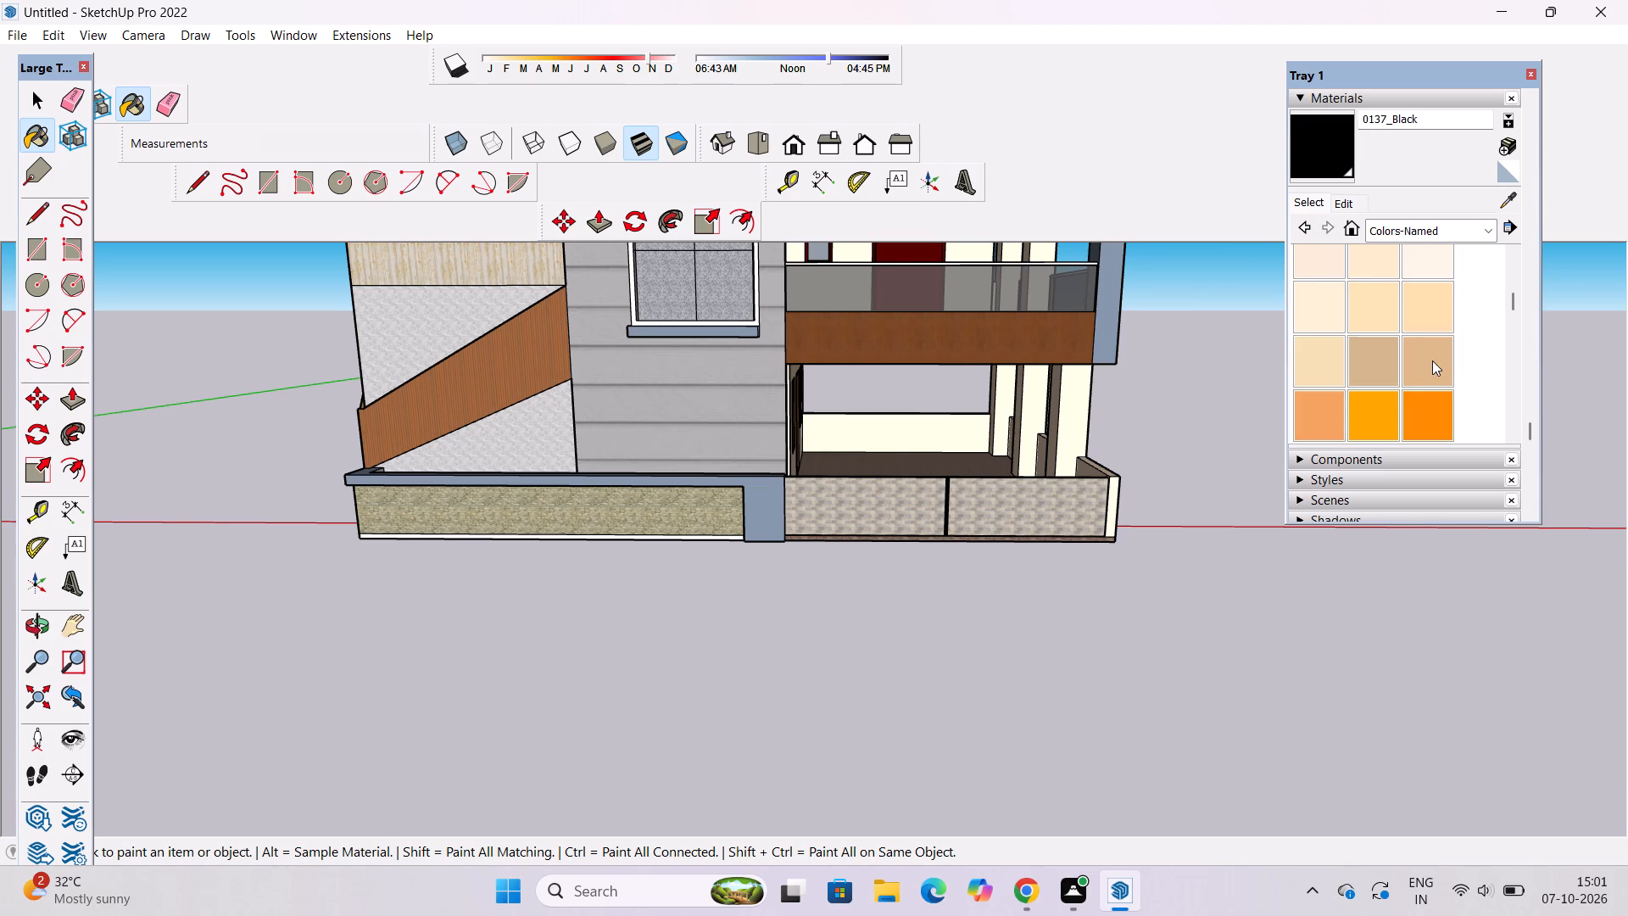
pyautogui.scroll(8, 1432, 354)
pyautogui.scroll(-2, 1430, 355)
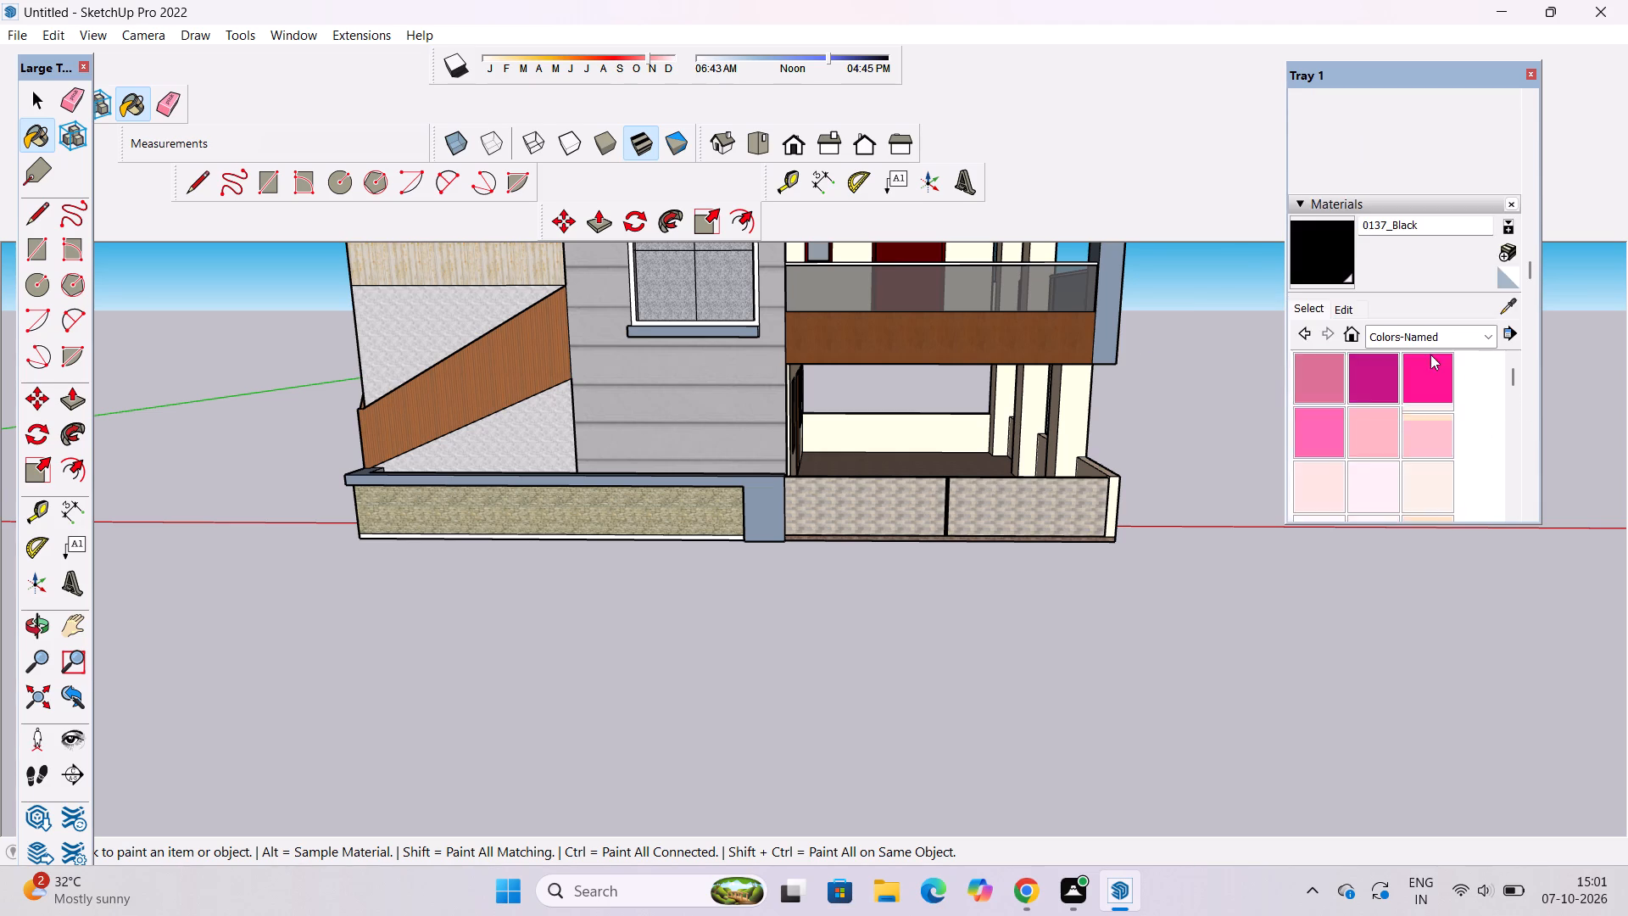
pyautogui.scroll(-6, 1424, 338)
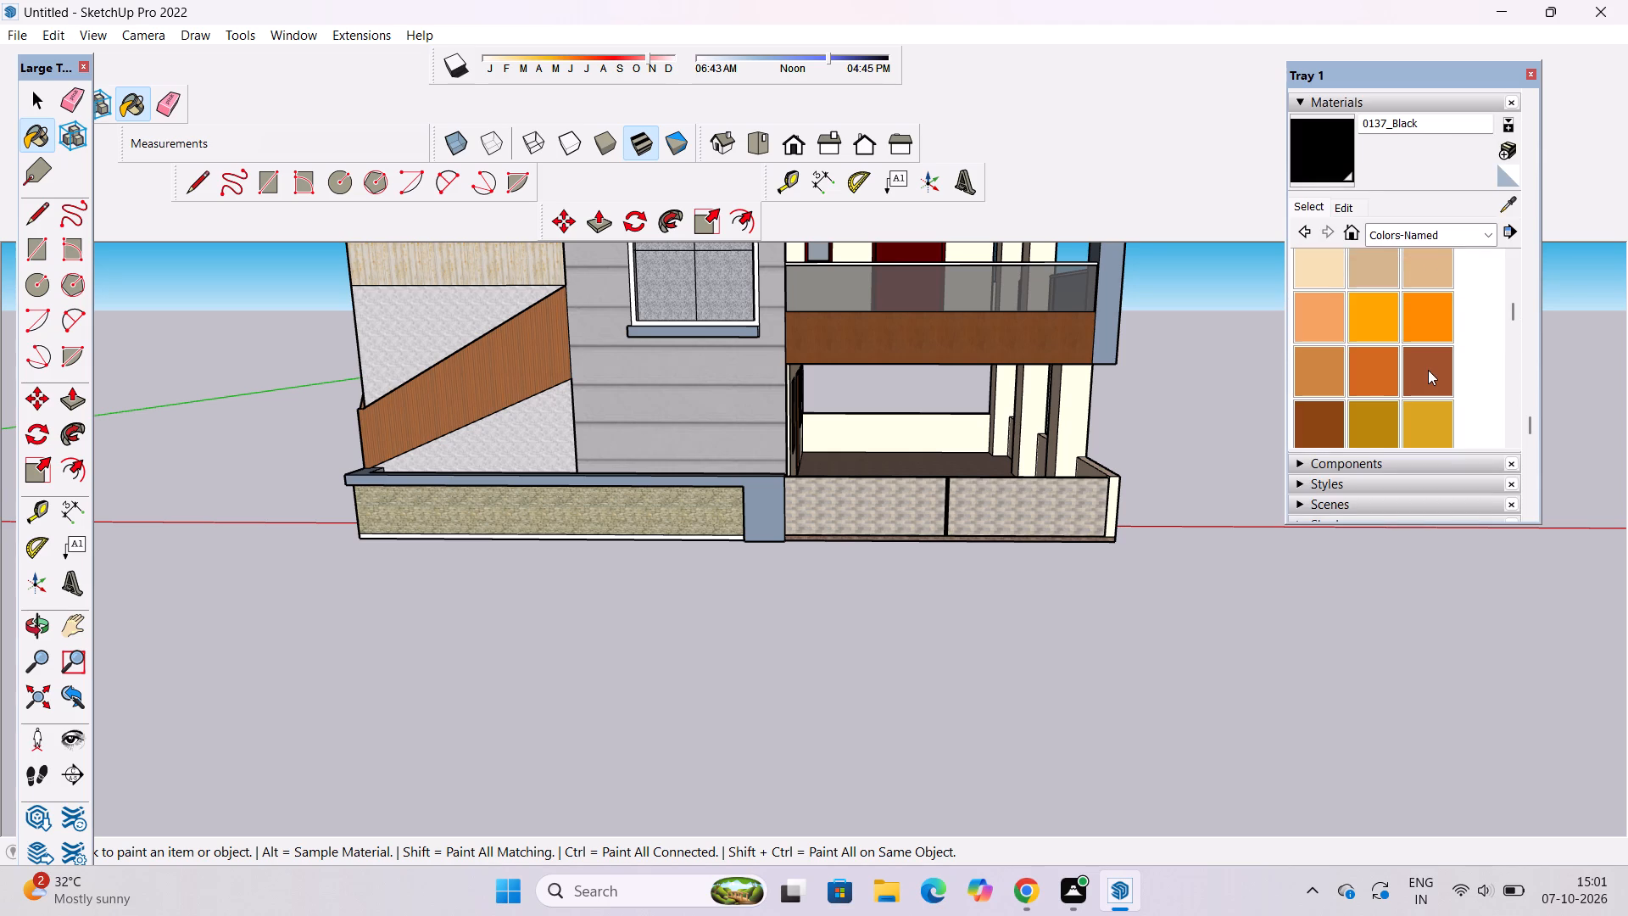
pyautogui.scroll(-5, 1428, 370)
pyautogui.scroll(1, 1425, 381)
pyautogui.scroll(-3, 1425, 381)
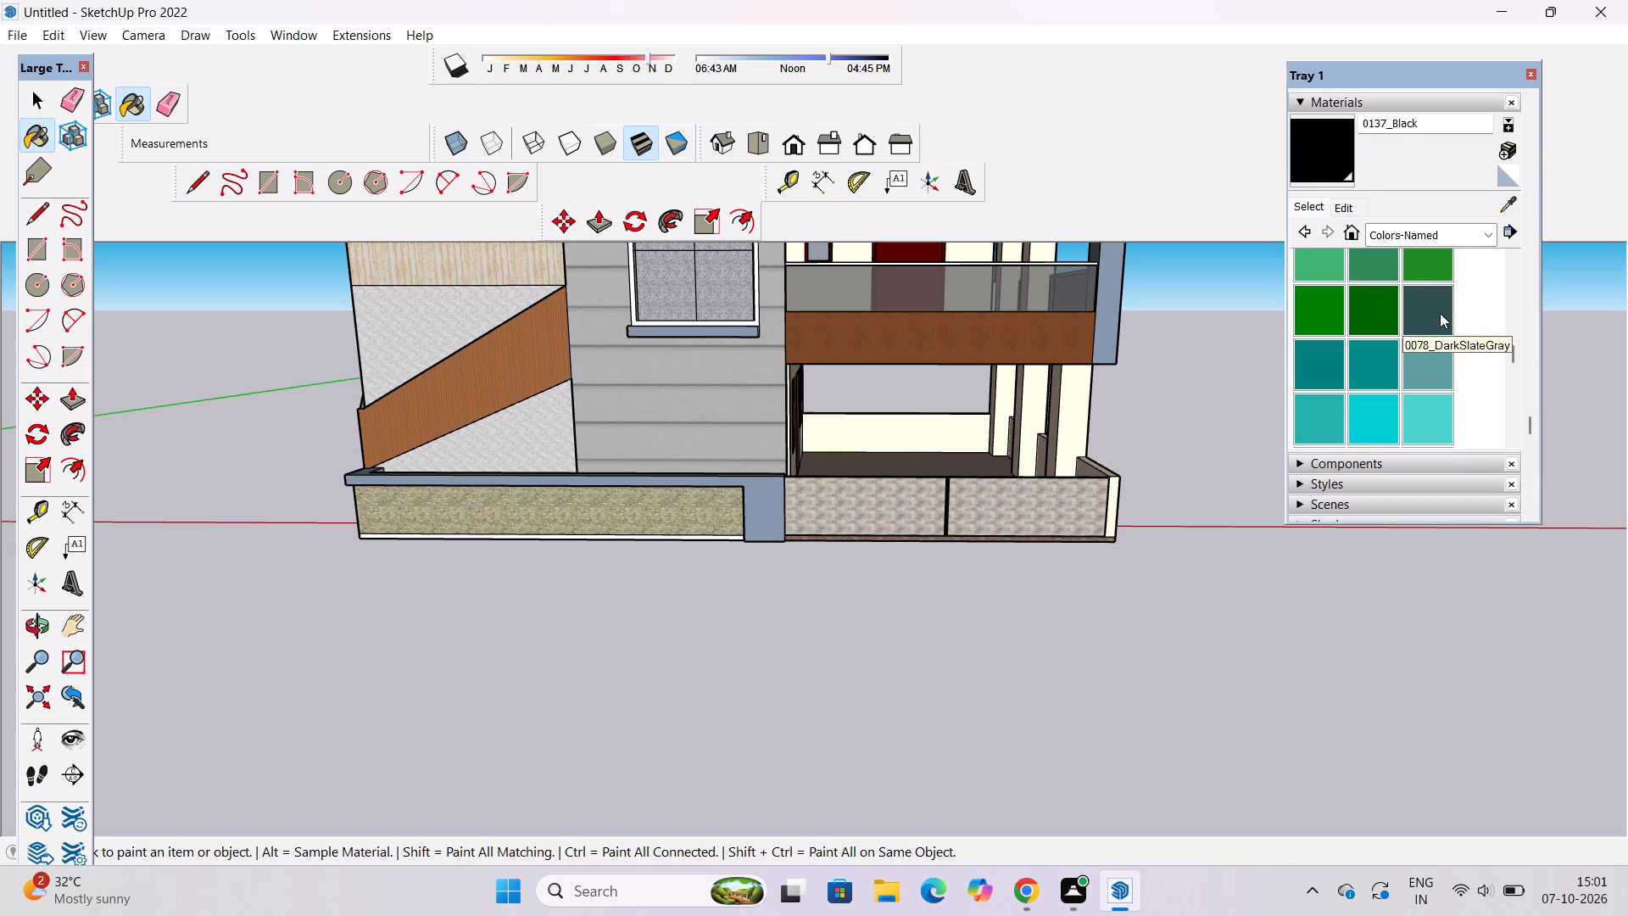
pyautogui.click(1440, 313)
pyautogui.scroll(5, 314, 518)
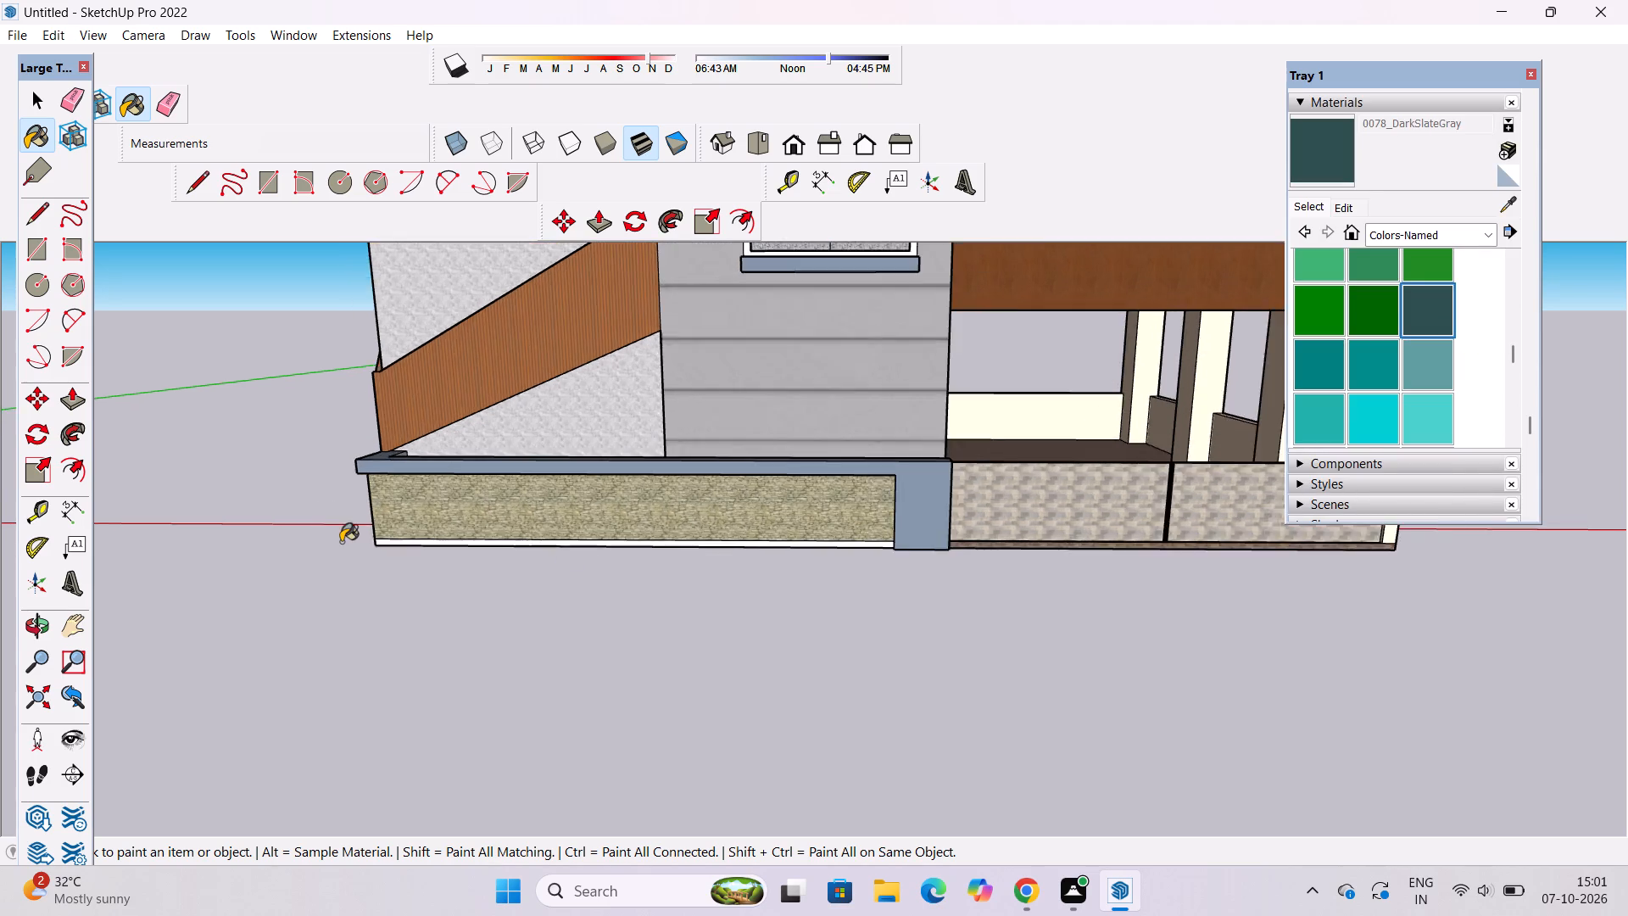
pyautogui.scroll(14, 341, 542)
pyautogui.click(598, 557)
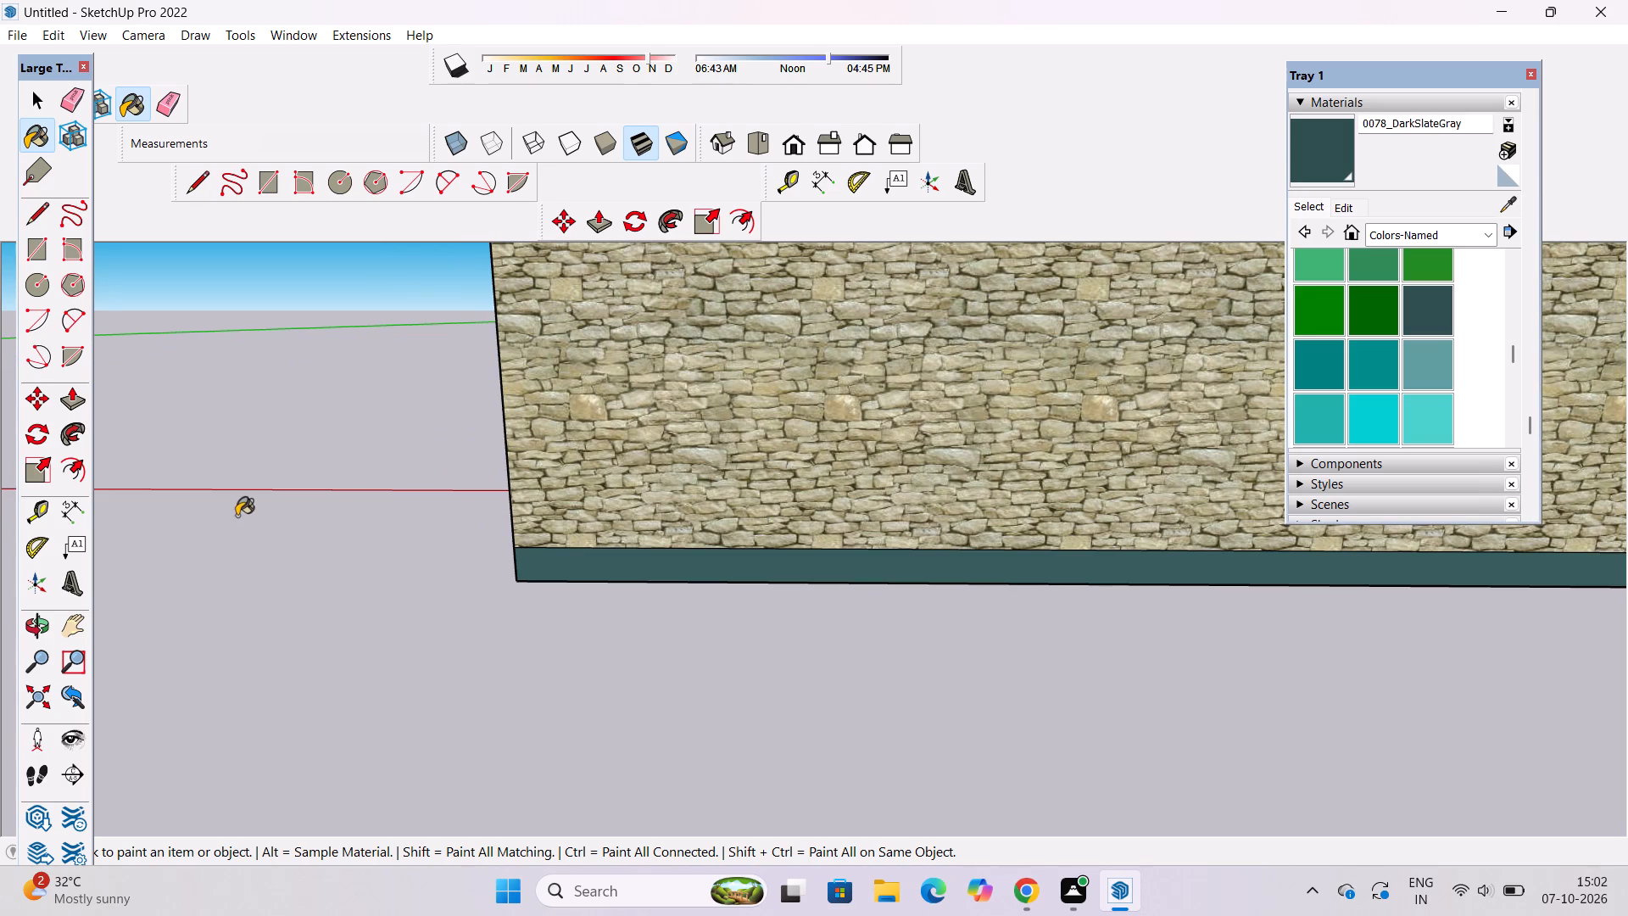
# Darken the 0078_DarkSlateGray material to a near-black shade by lowering its brightness.
pyautogui.click(1354, 213)
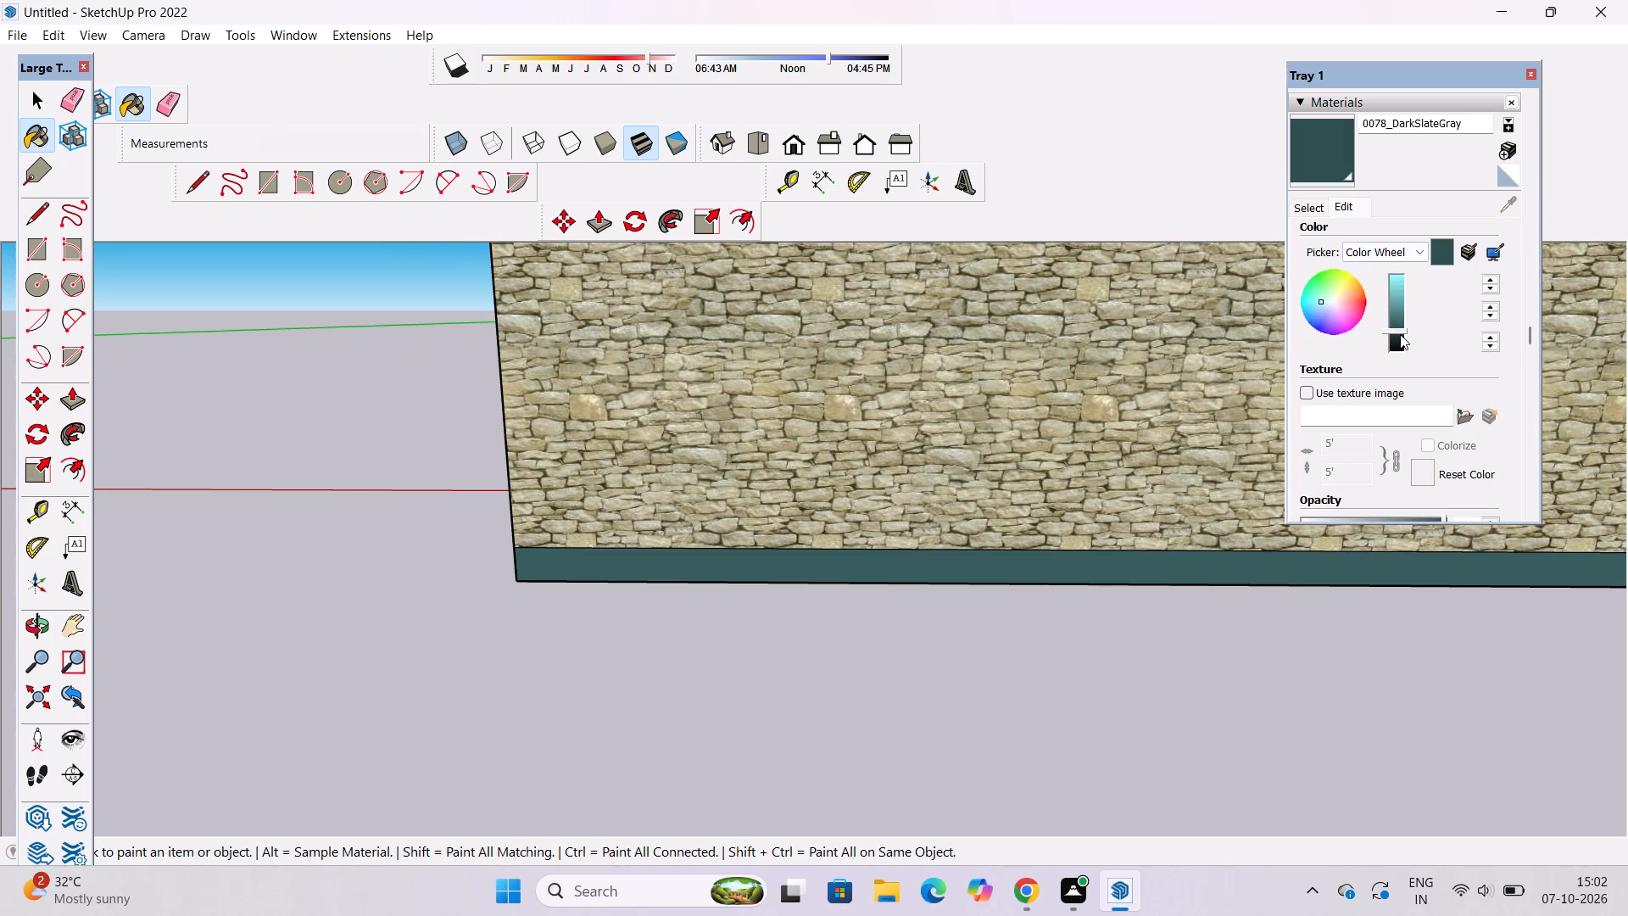
pyautogui.click(1400, 334)
pyautogui.click(1399, 338)
pyautogui.scroll(-5, 1129, 490)
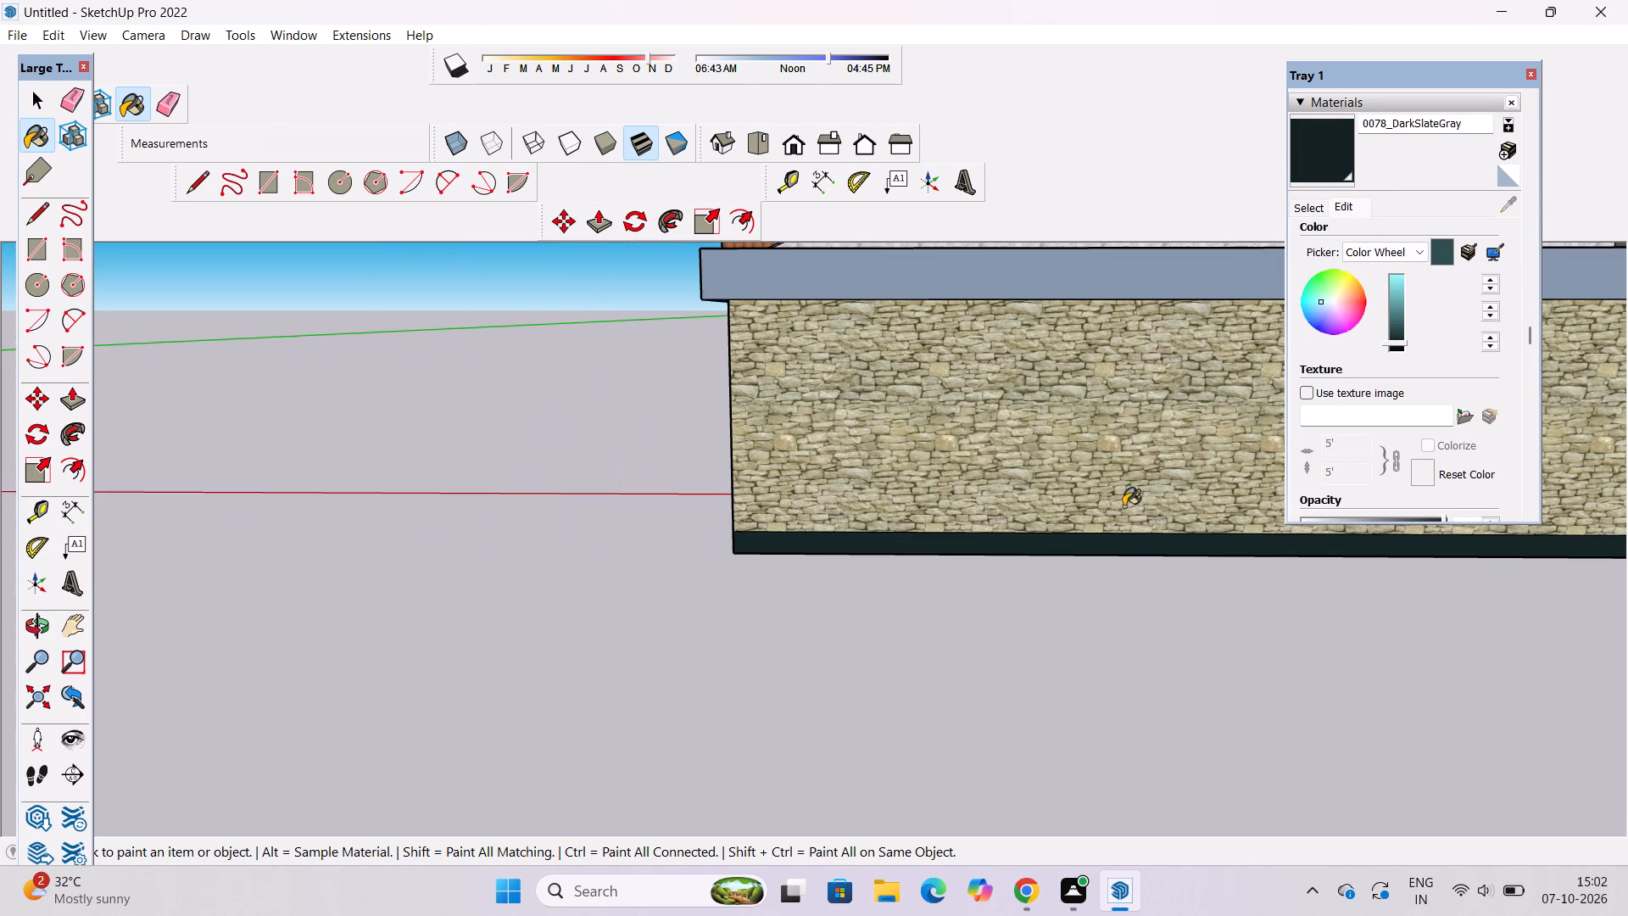
# Paint the white base strip along the adjacent side of the boundary wall and porch with the darkened 0078_DarkSlateGray.
pyautogui.press('o')
pyautogui.click(37, 635)
pyautogui.moveTo(265, 533); pyautogui.dragTo(742, 525)
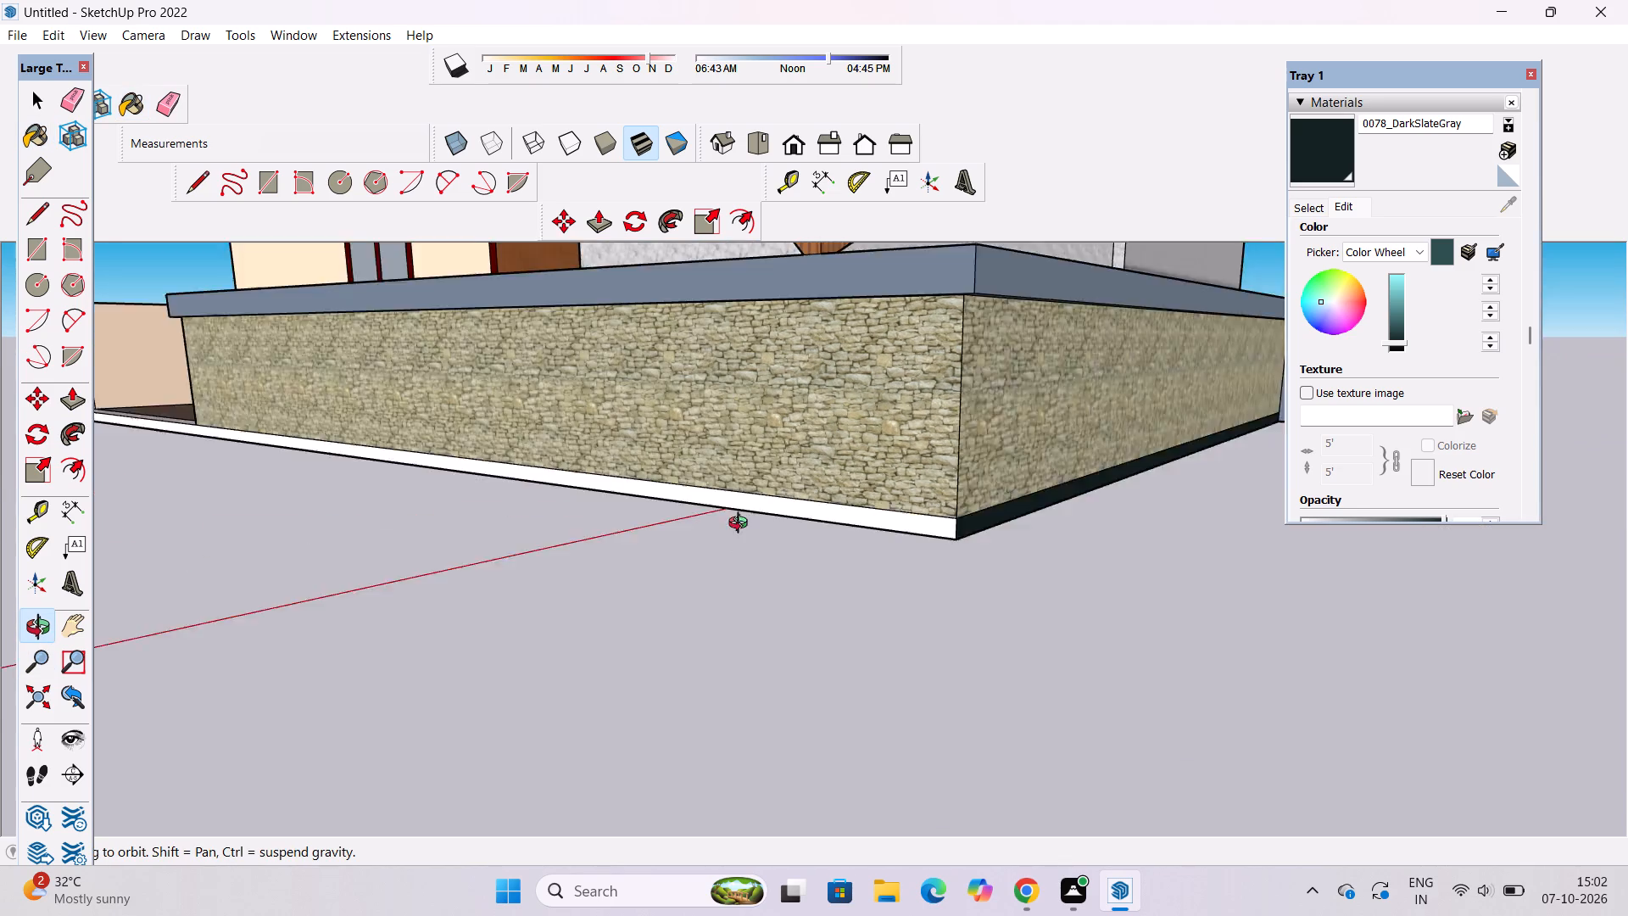
pyautogui.moveTo(742, 525); pyautogui.dragTo(815, 521)
pyautogui.scroll(-4, 819, 516)
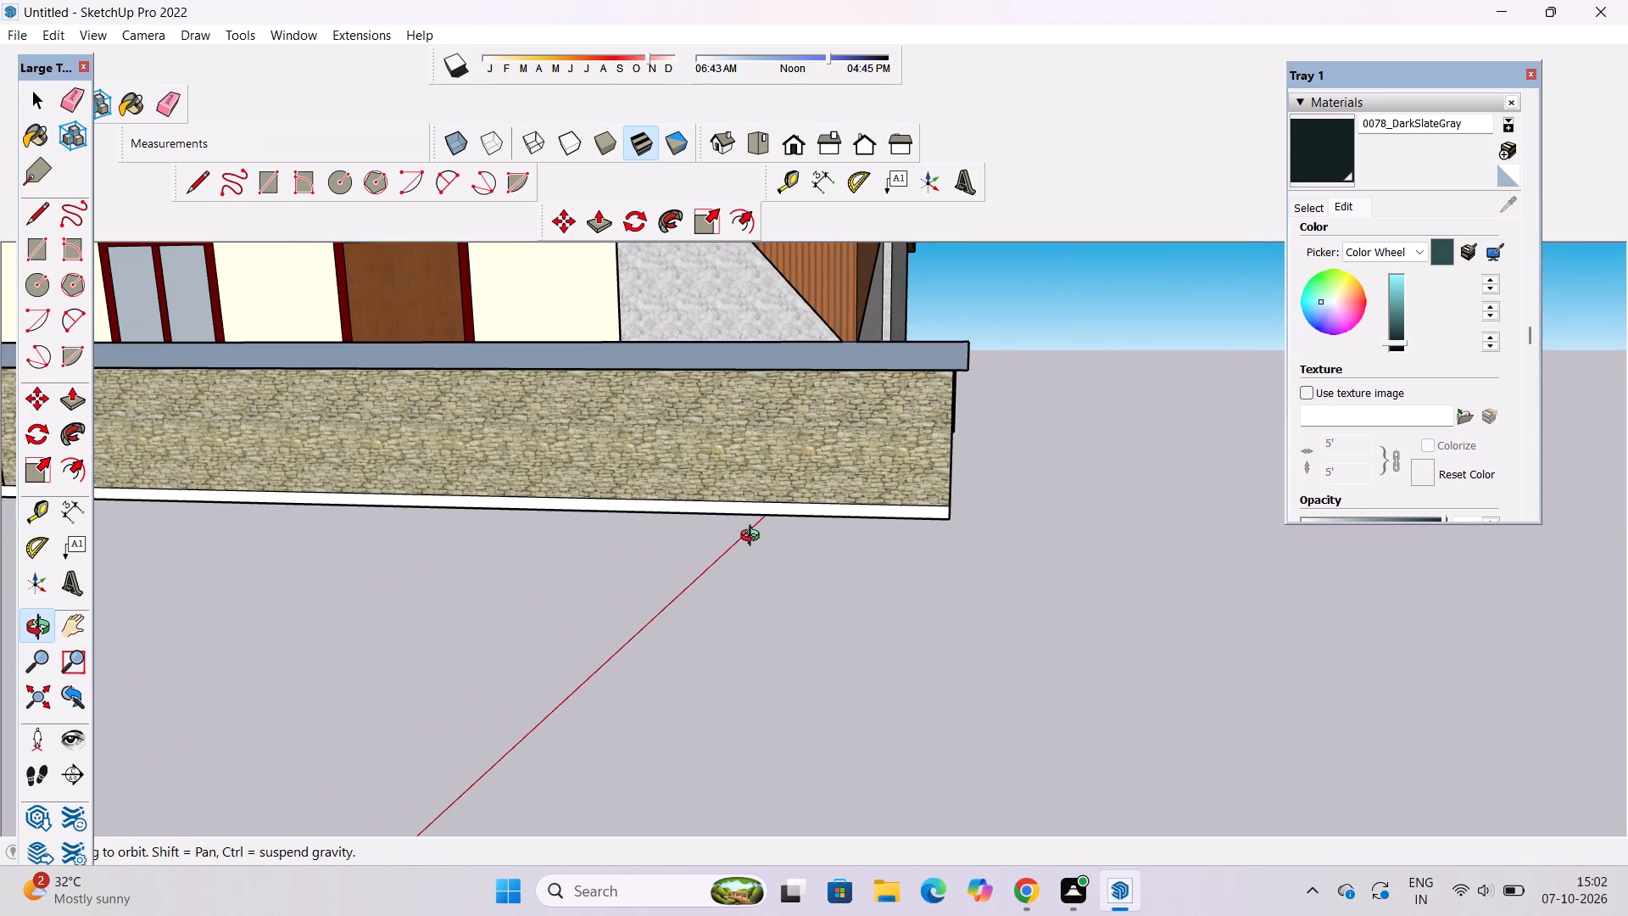
pyautogui.scroll(-6, 938, 489)
pyautogui.moveTo(943, 500); pyautogui.dragTo(901, 501)
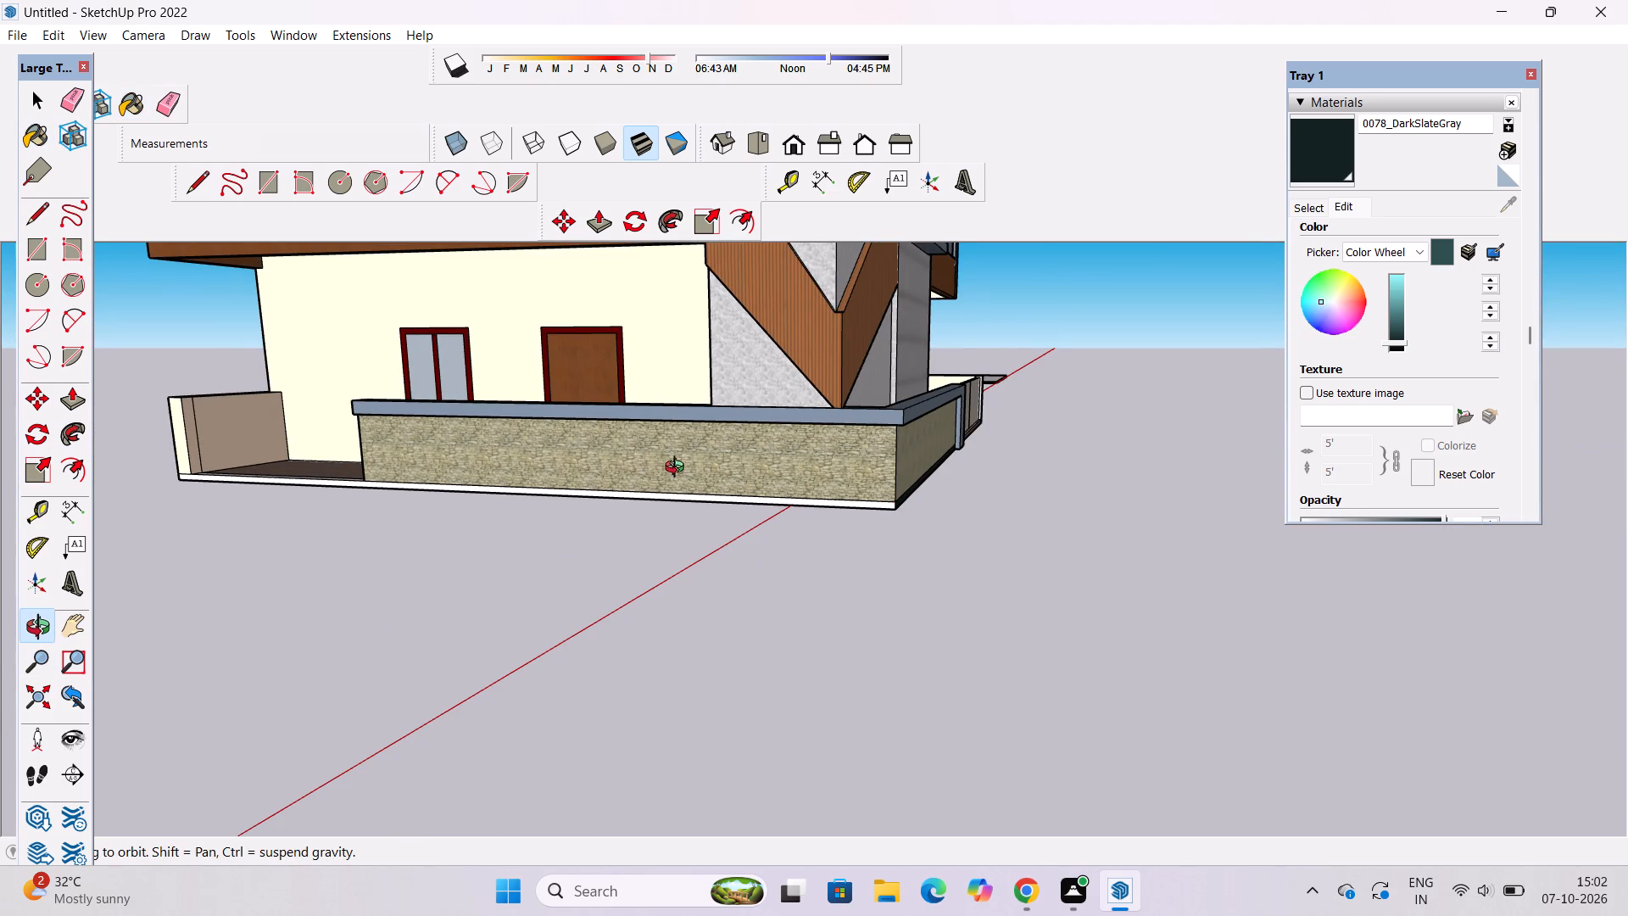
pyautogui.scroll(-5, 681, 471)
pyautogui.scroll(11, 457, 441)
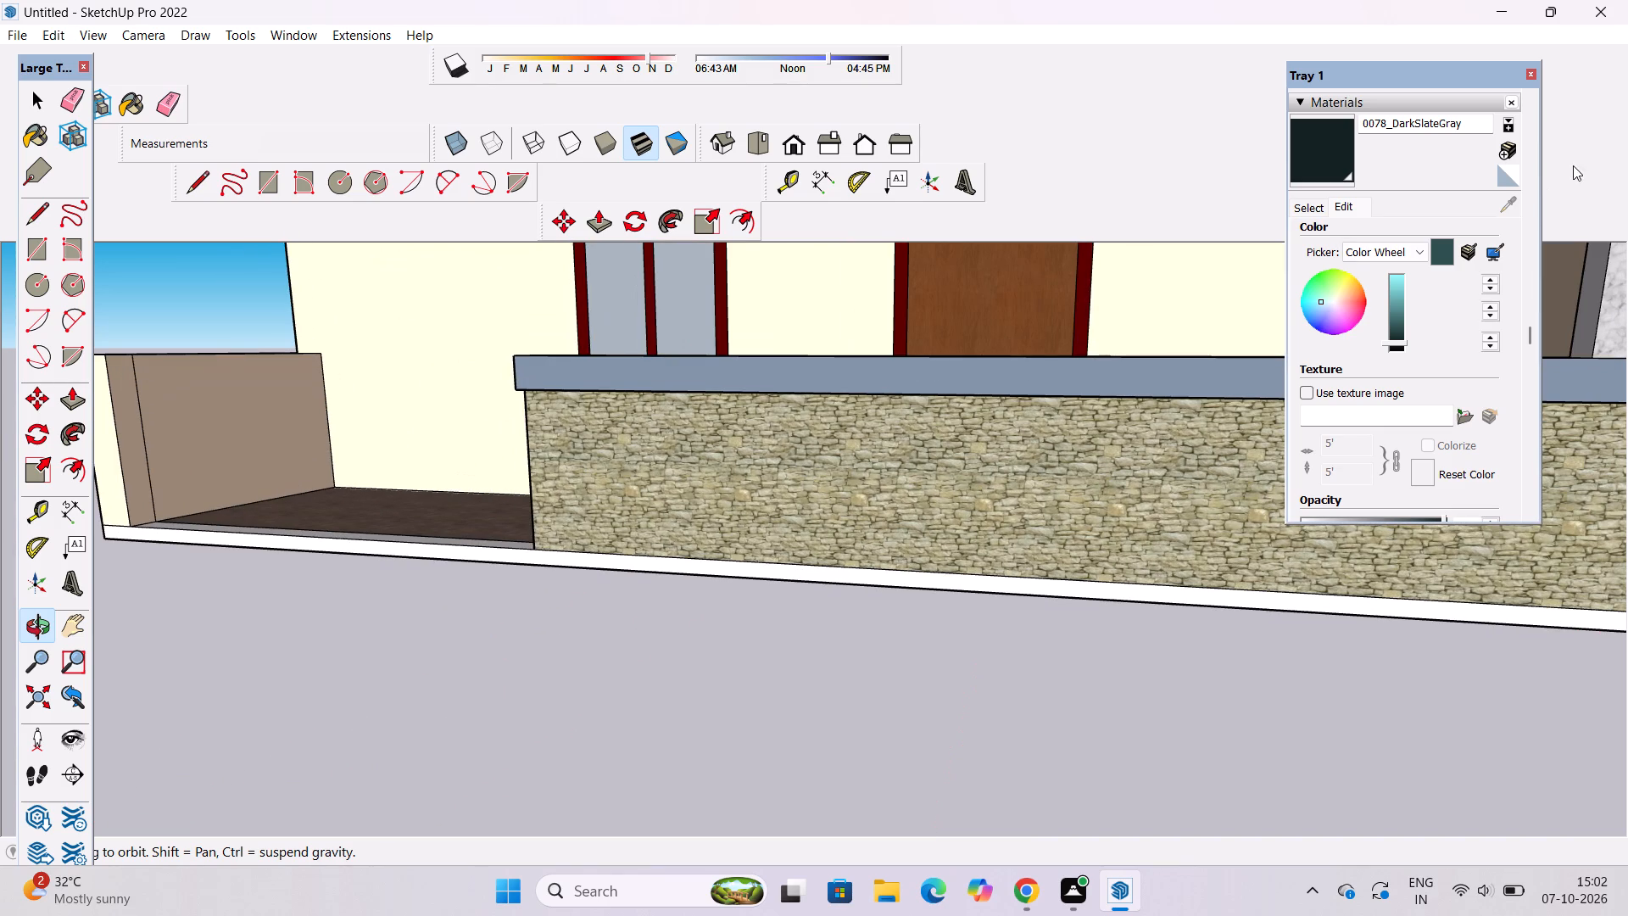
pyautogui.click(1310, 165)
pyautogui.click(1079, 589)
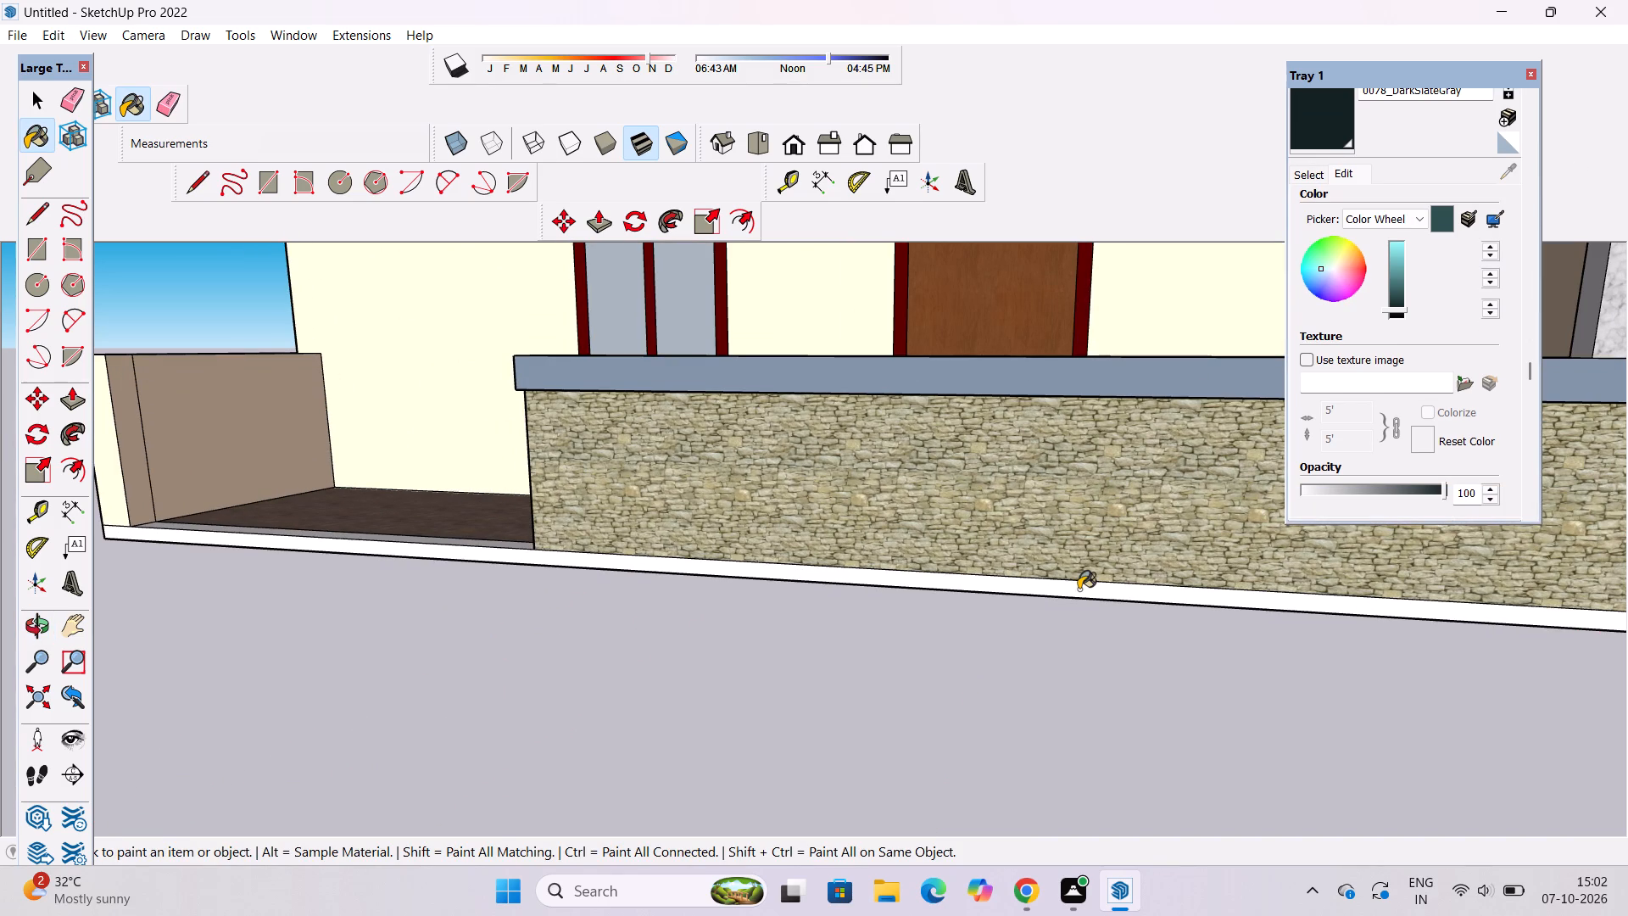
pyautogui.scroll(-4, 1032, 584)
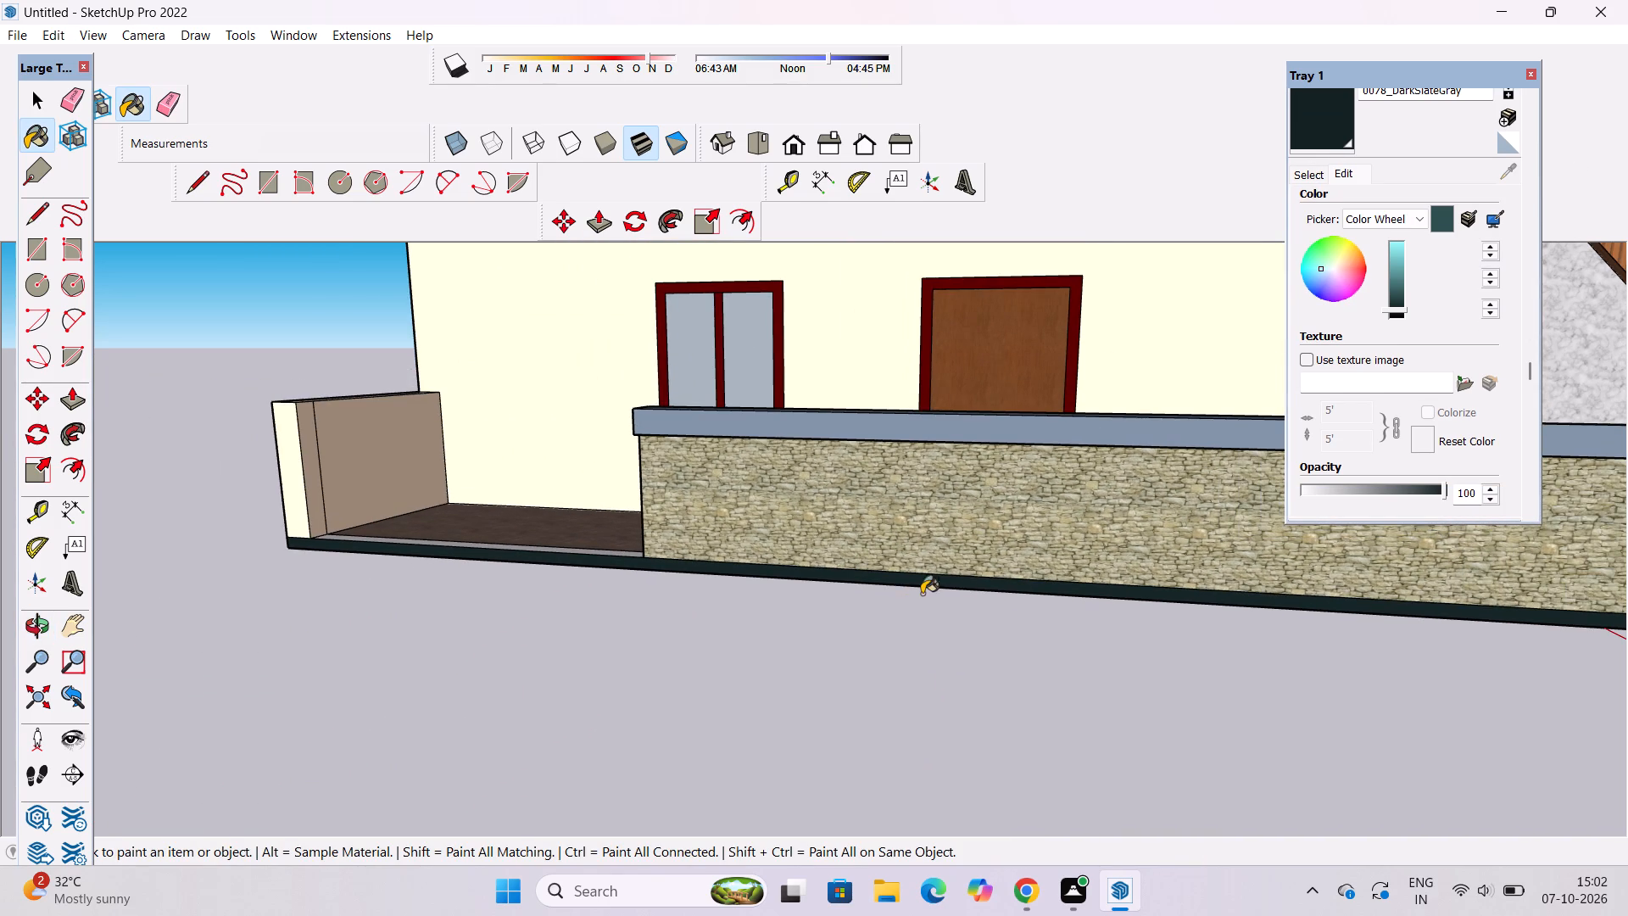
# Examine the whole building from several sides, including the upper-floor balconies and slab edges, for faces still unpainted.
pyautogui.scroll(-11, 760, 553)
pyautogui.press('o')
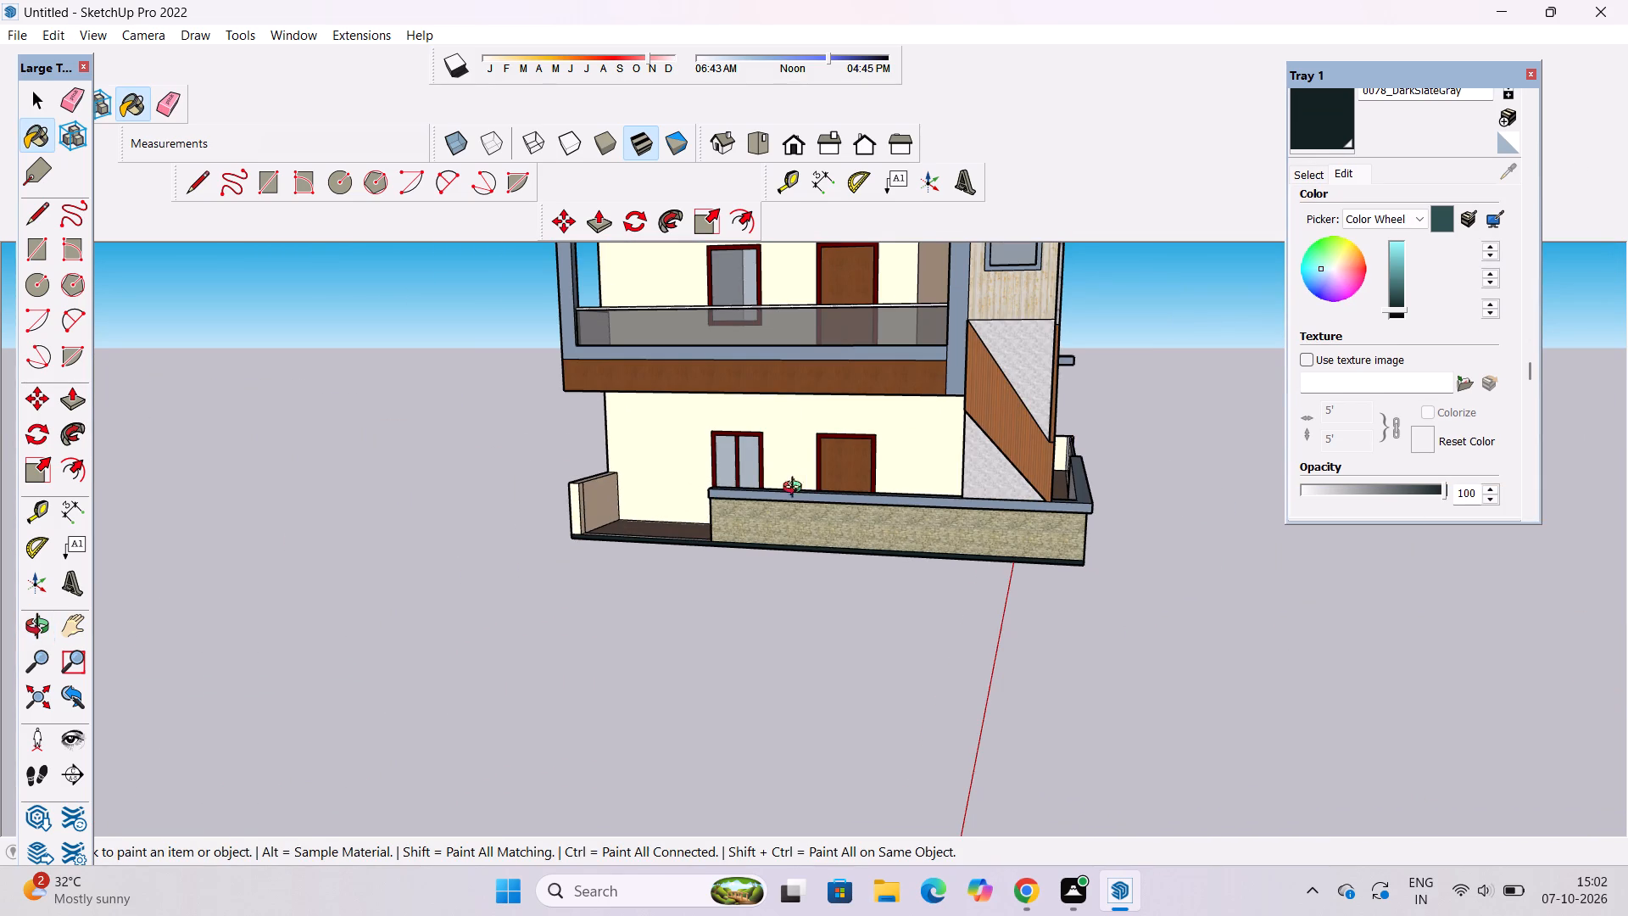
pyautogui.moveTo(1212, 490); pyautogui.dragTo(859, 496)
pyautogui.scroll(-5, 858, 499)
pyautogui.moveTo(1057, 670); pyautogui.dragTo(894, 689)
pyautogui.scroll(-5, 898, 648)
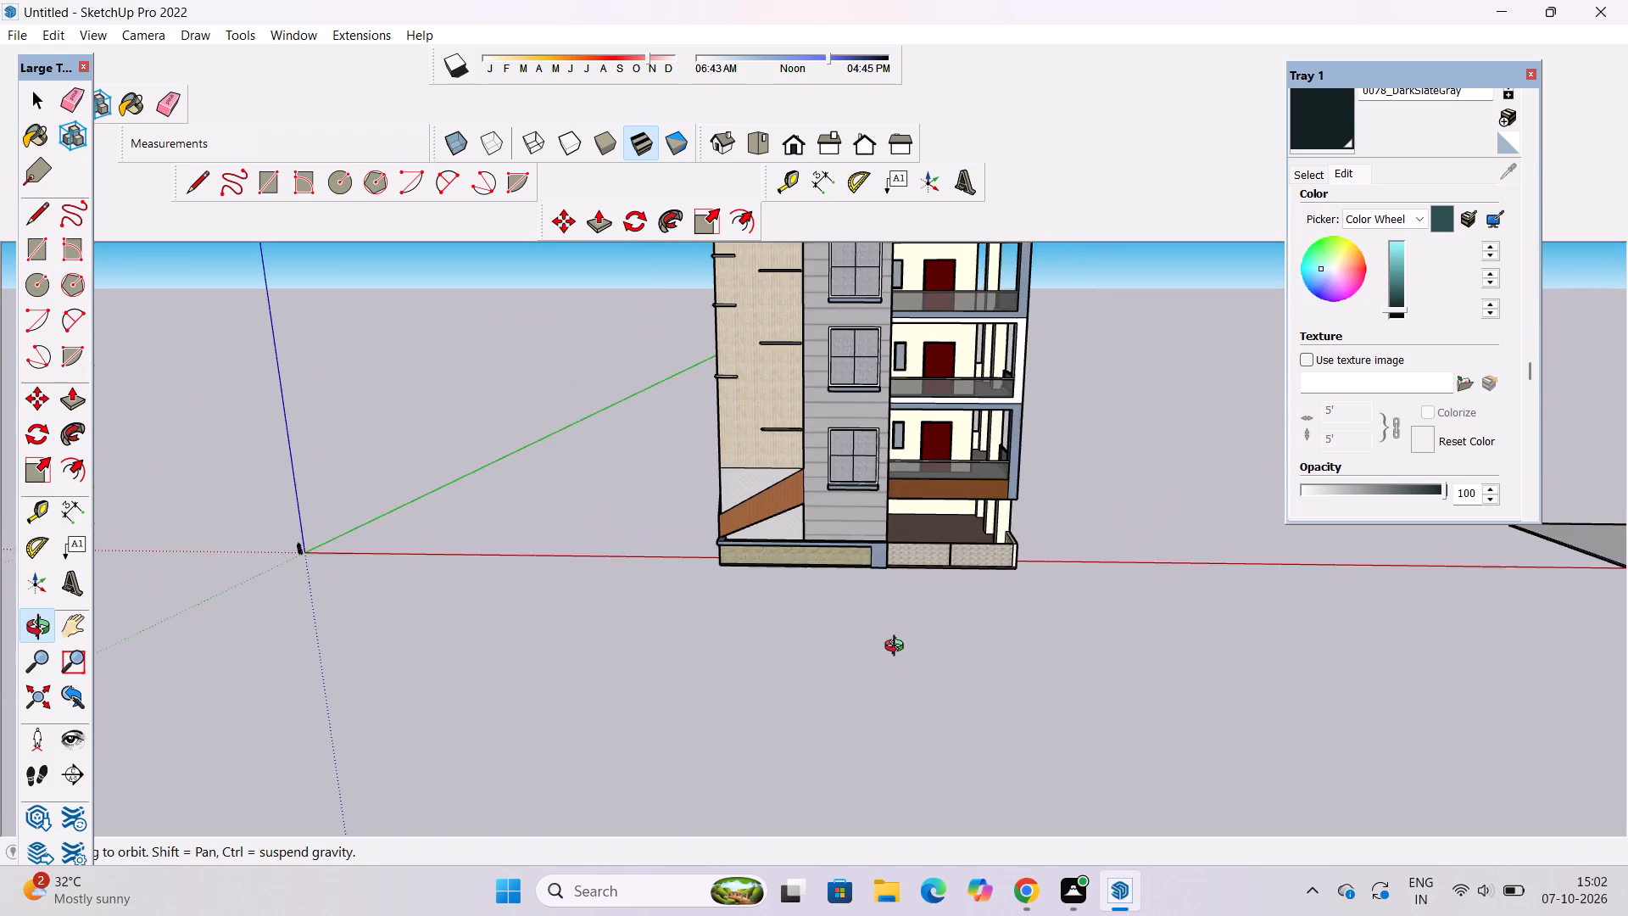
pyautogui.moveTo(928, 547); pyautogui.dragTo(900, 648)
pyautogui.scroll(-5, 900, 657)
pyautogui.moveTo(851, 738); pyautogui.dragTo(845, 611)
pyautogui.moveTo(824, 589); pyautogui.dragTo(843, 583)
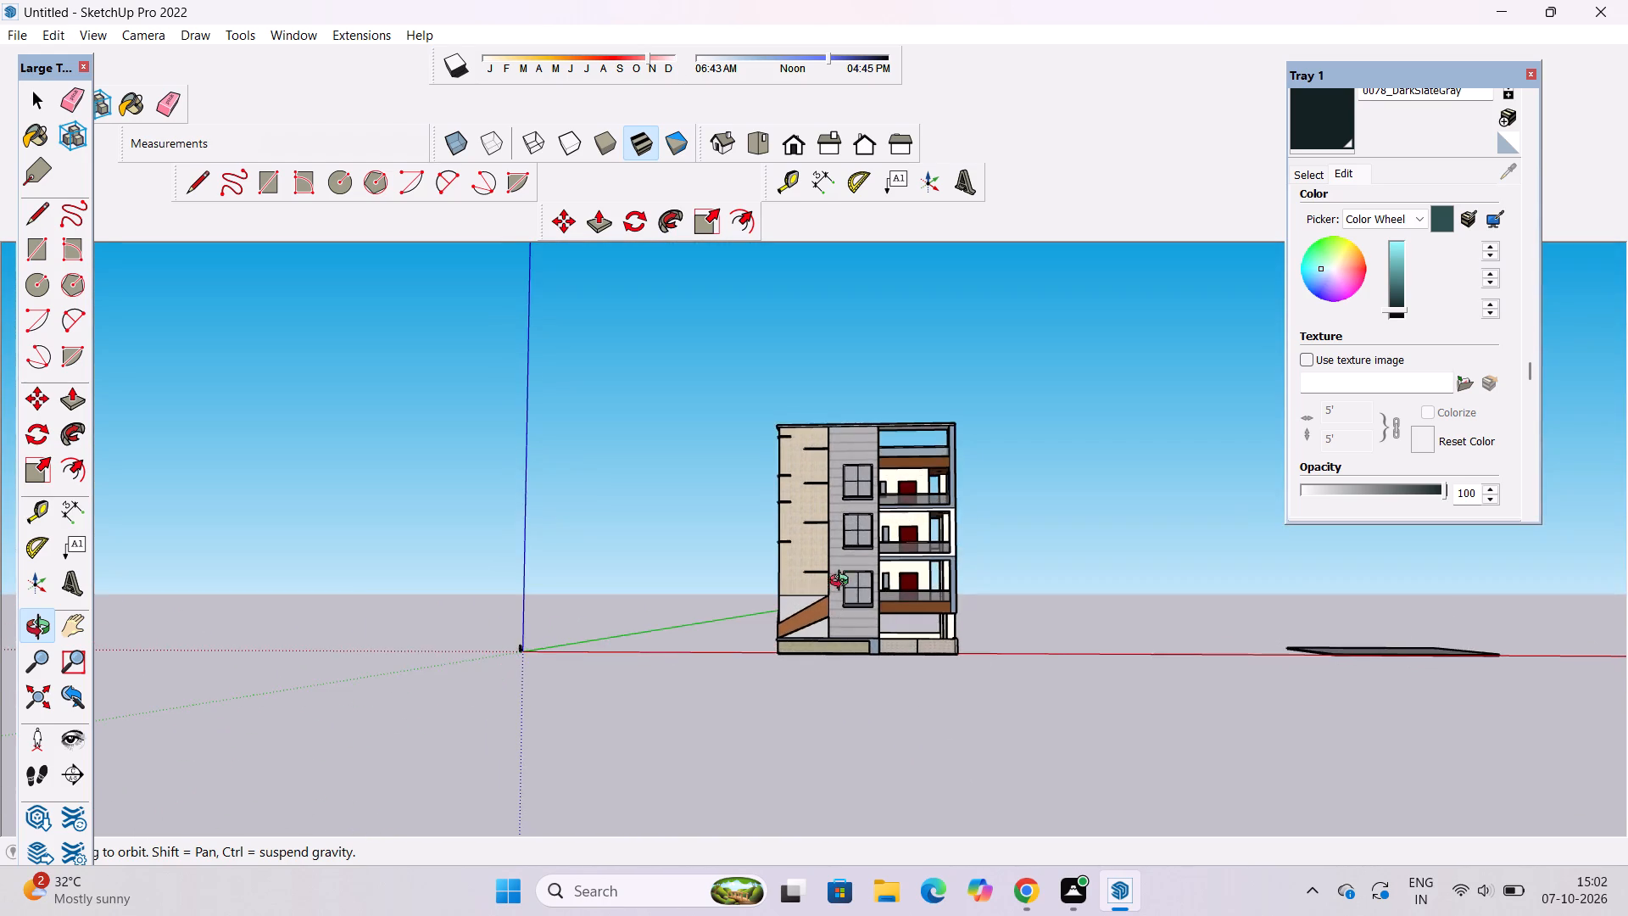
pyautogui.moveTo(843, 583); pyautogui.dragTo(1228, 559)
pyautogui.scroll(12, 981, 451)
pyautogui.moveTo(880, 520); pyautogui.dragTo(596, 627)
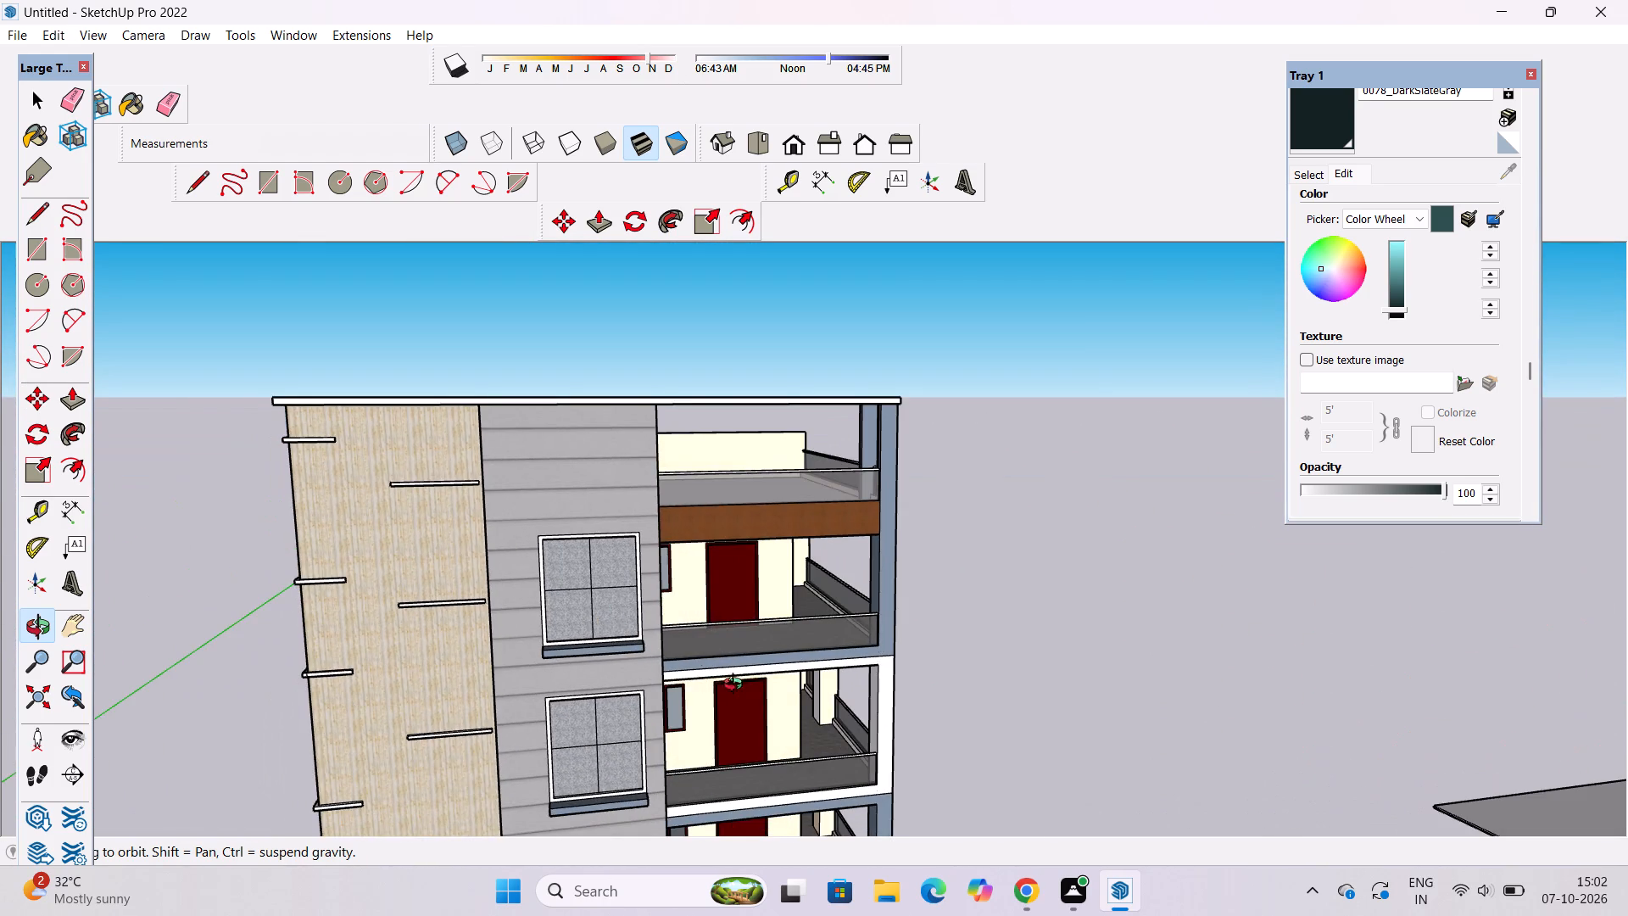
# Examine the window and balcony façade from a distance and from above for ledges and edges still unfinished.
pyautogui.moveTo(737, 686); pyautogui.dragTo(919, 572)
pyautogui.moveTo(919, 596); pyautogui.dragTo(855, 528)
pyautogui.scroll(-6, 855, 525)
pyautogui.keyDown('shift'); pyautogui.moveTo(855, 525); pyautogui.dragTo(861, 537); pyautogui.keyUp('shift')
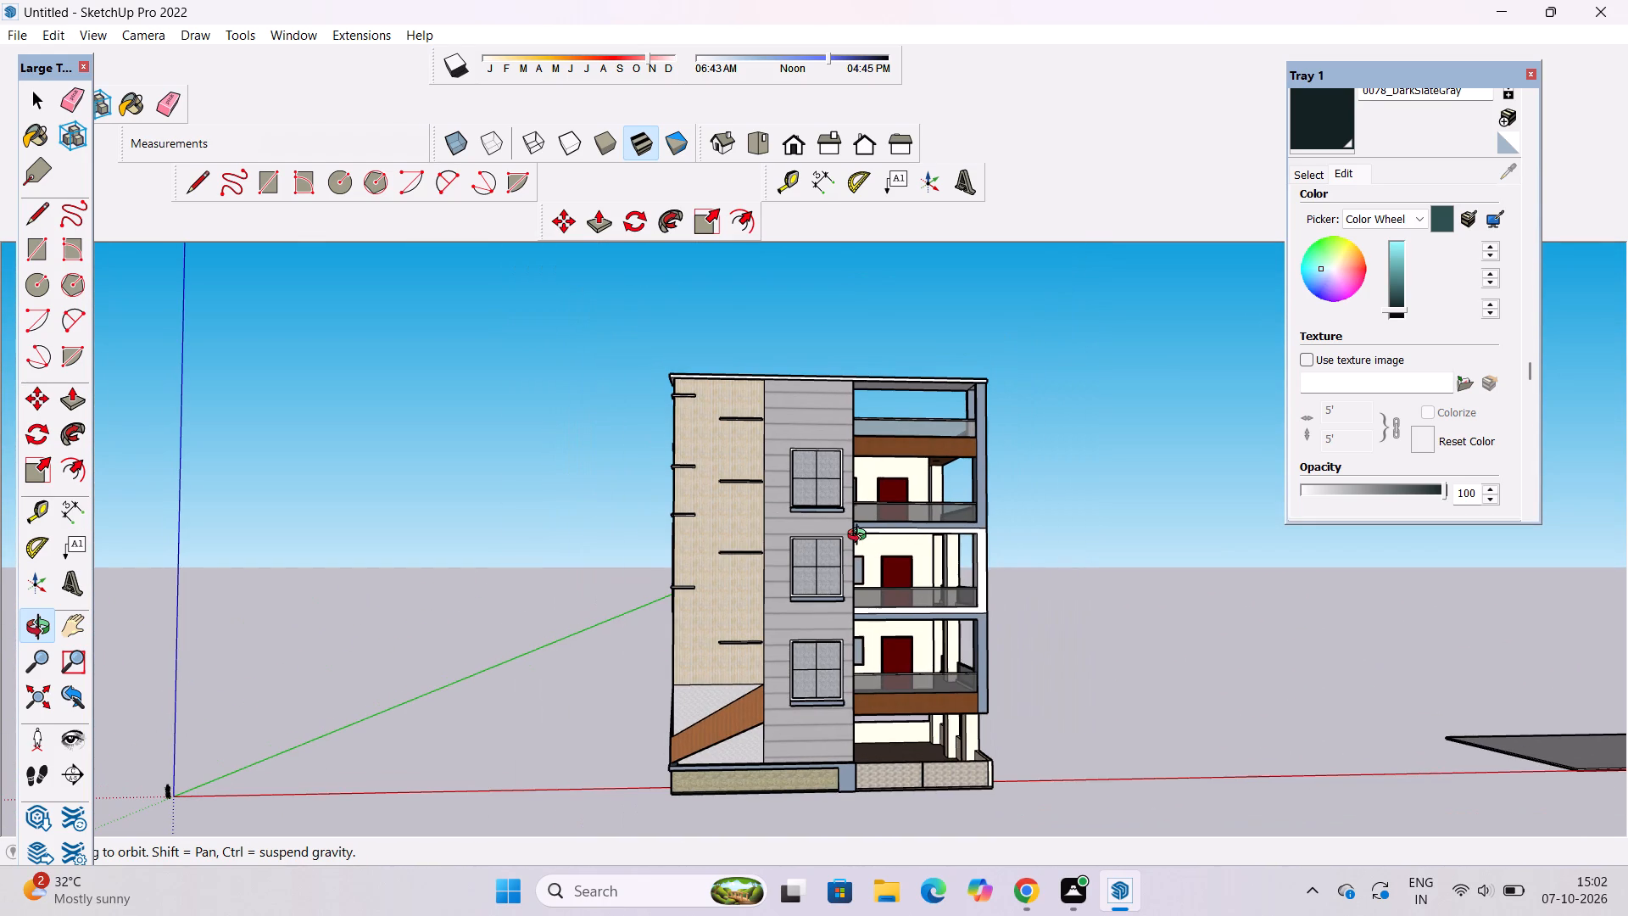
pyautogui.scroll(-4, 863, 540)
pyautogui.moveTo(858, 632); pyautogui.dragTo(891, 654)
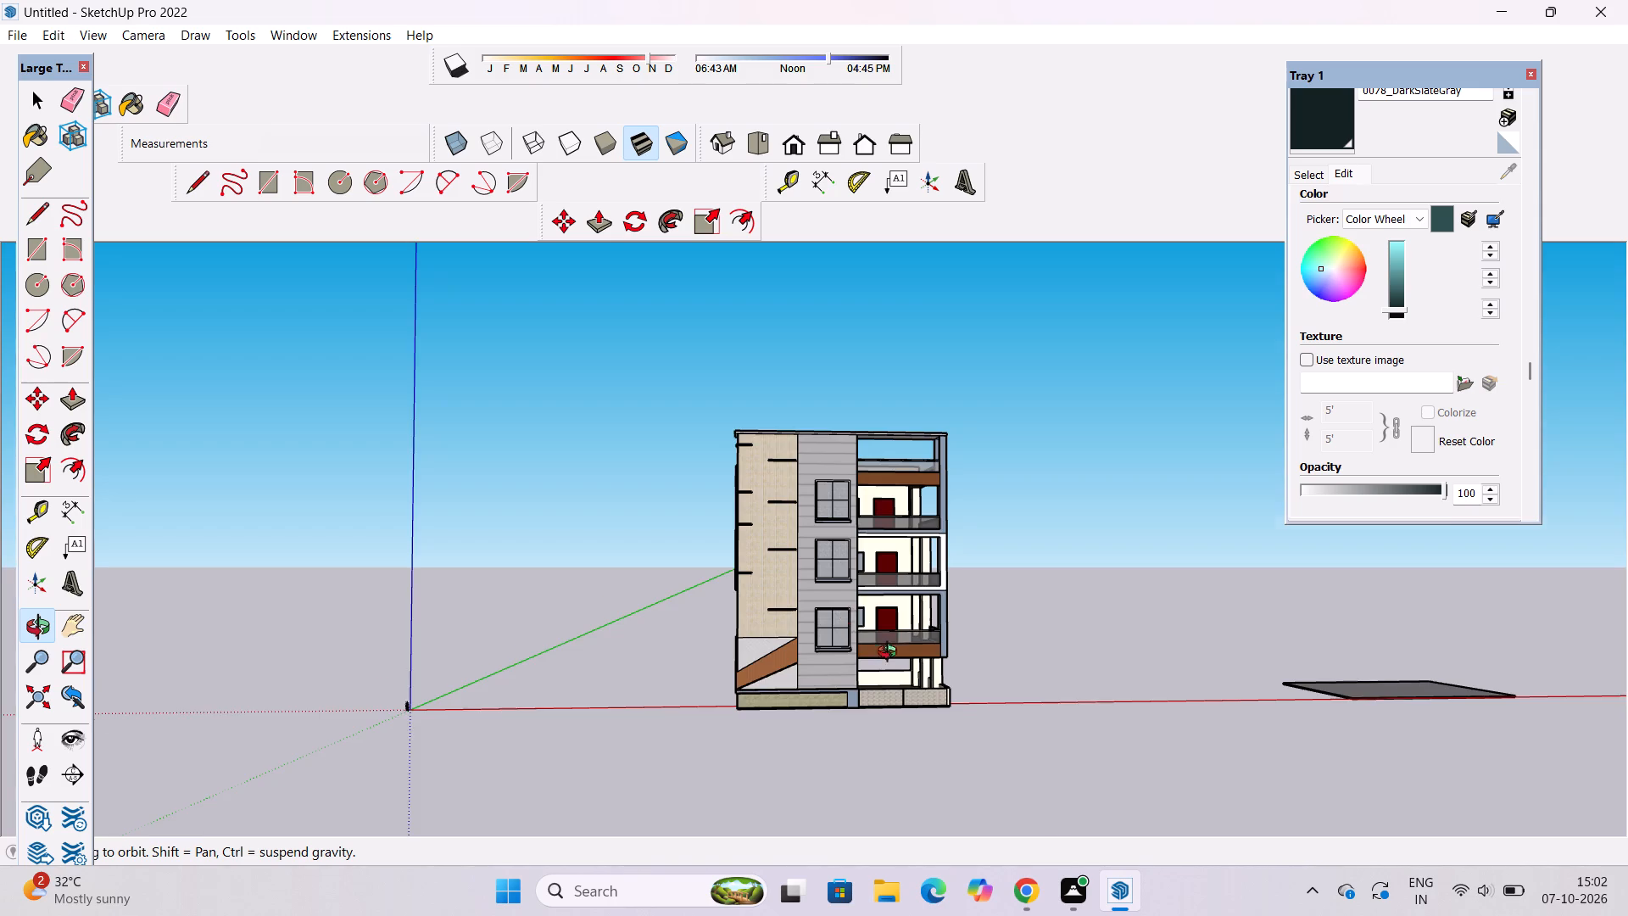
pyautogui.moveTo(891, 654); pyautogui.dragTo(1062, 833)
pyautogui.scroll(15, 901, 595)
pyautogui.keyDown('shift'); pyautogui.moveTo(835, 582); pyautogui.dragTo(845, 614); pyautogui.keyUp('shift')
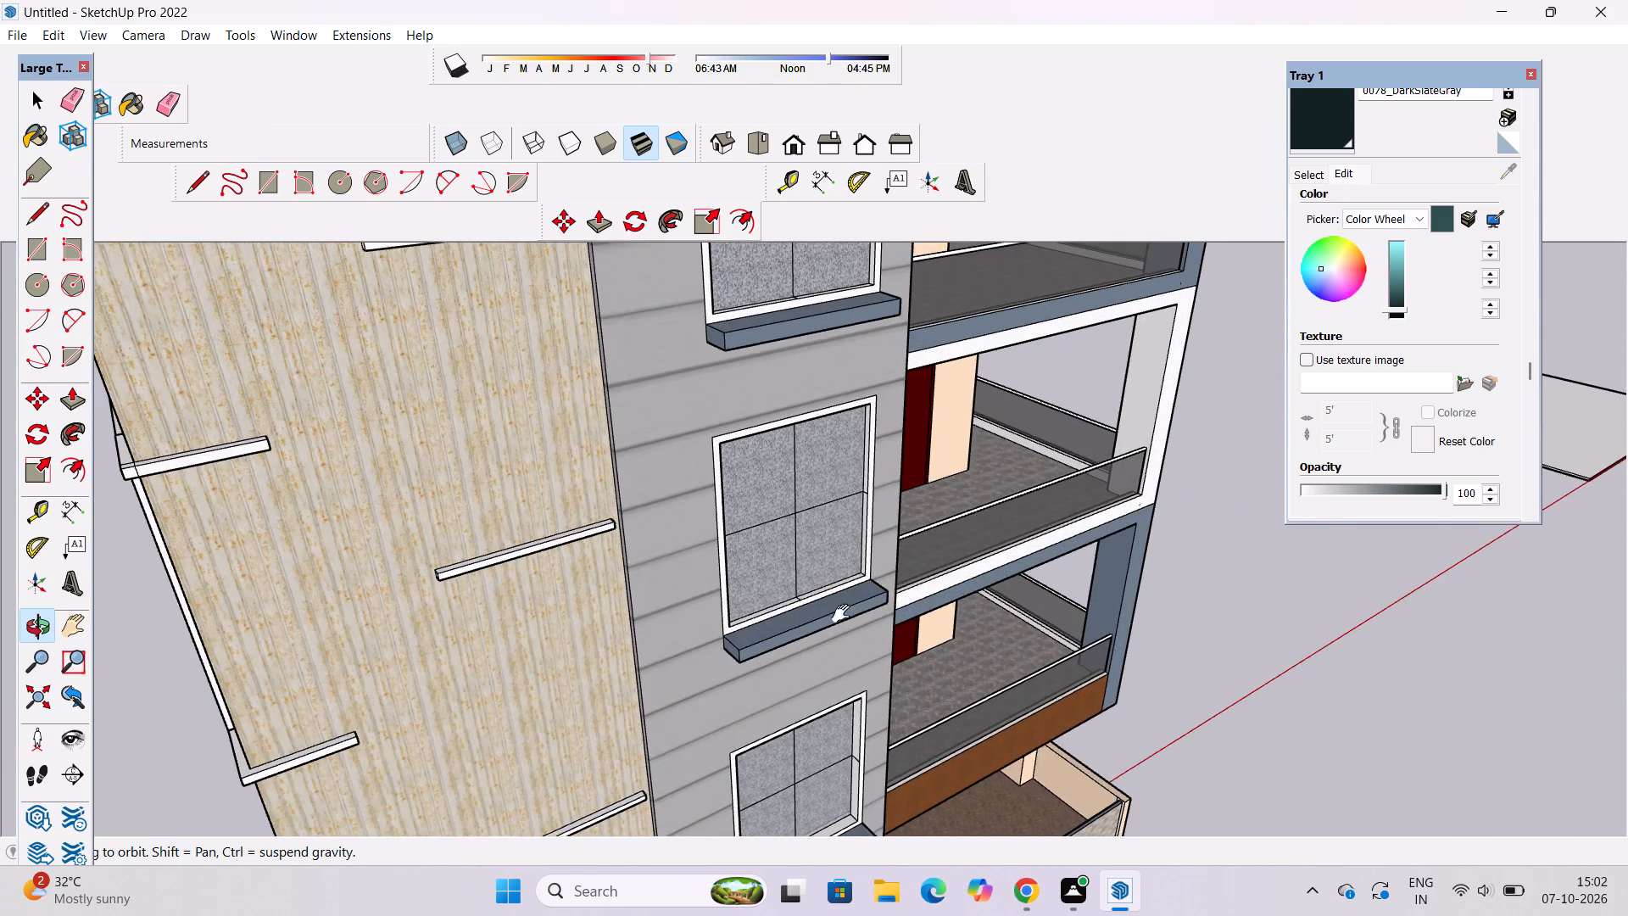
pyautogui.keyDown('shift'); pyautogui.moveTo(845, 614); pyautogui.dragTo(861, 678); pyautogui.keyUp('shift')
pyautogui.moveTo(861, 623); pyautogui.dragTo(826, 742)
pyautogui.moveTo(839, 677); pyautogui.dragTo(836, 669)
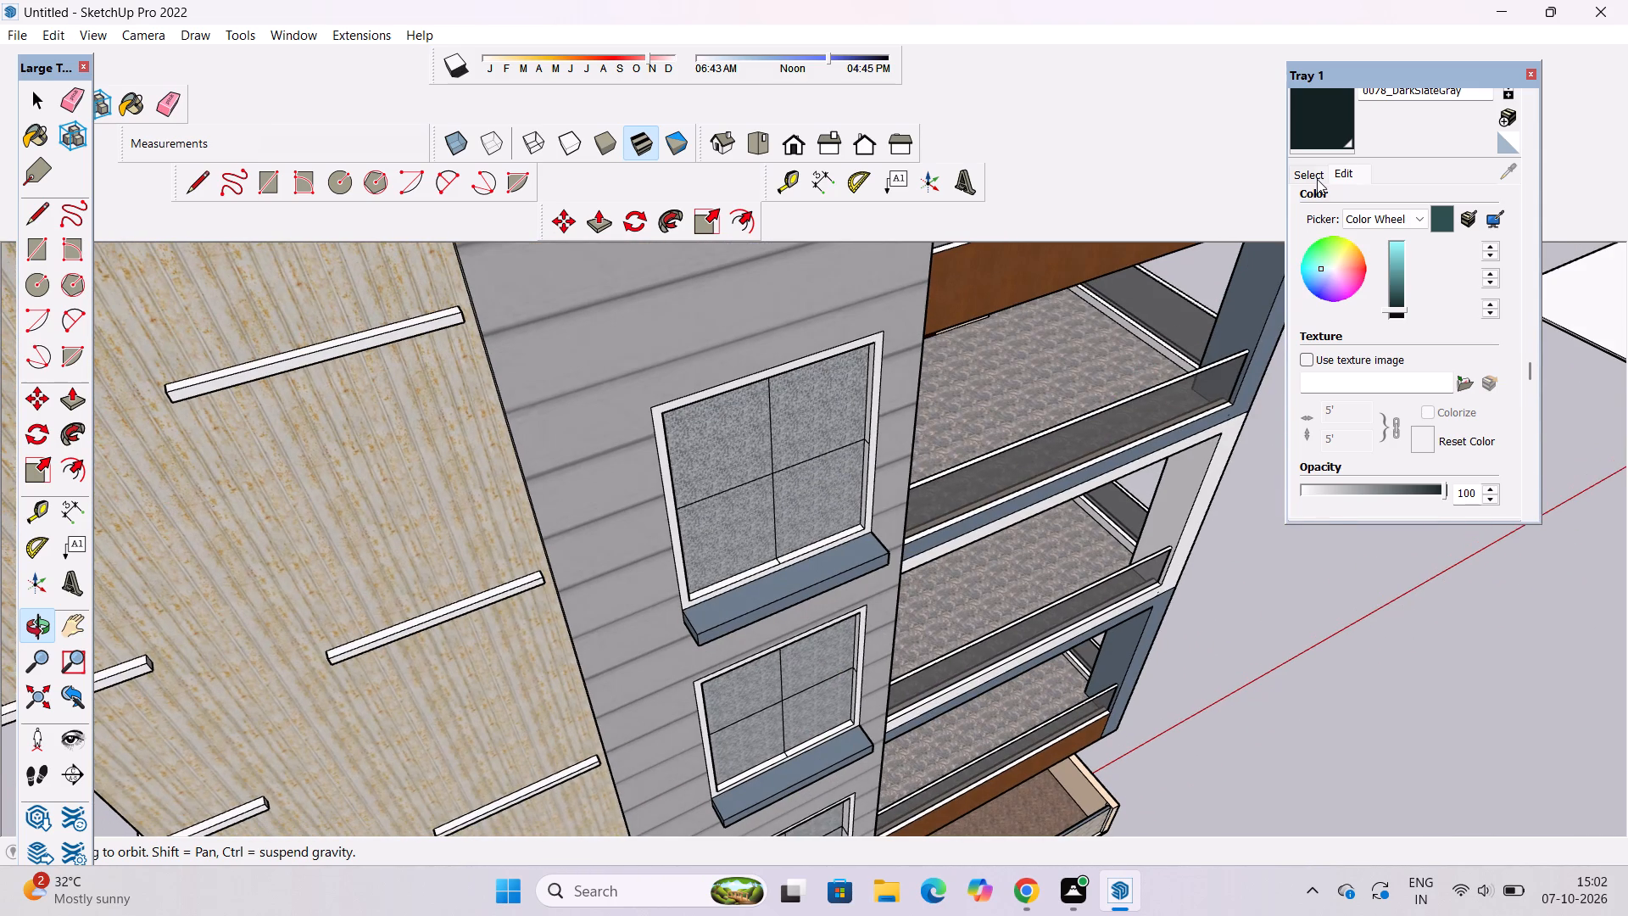
# Paint the top of the uppermost window's planter ledge with Vegetation Blur 03 from the Landscaping, Fencing materials.
pyautogui.click(1317, 179)
pyautogui.click(1391, 202)
pyautogui.click(1429, 321)
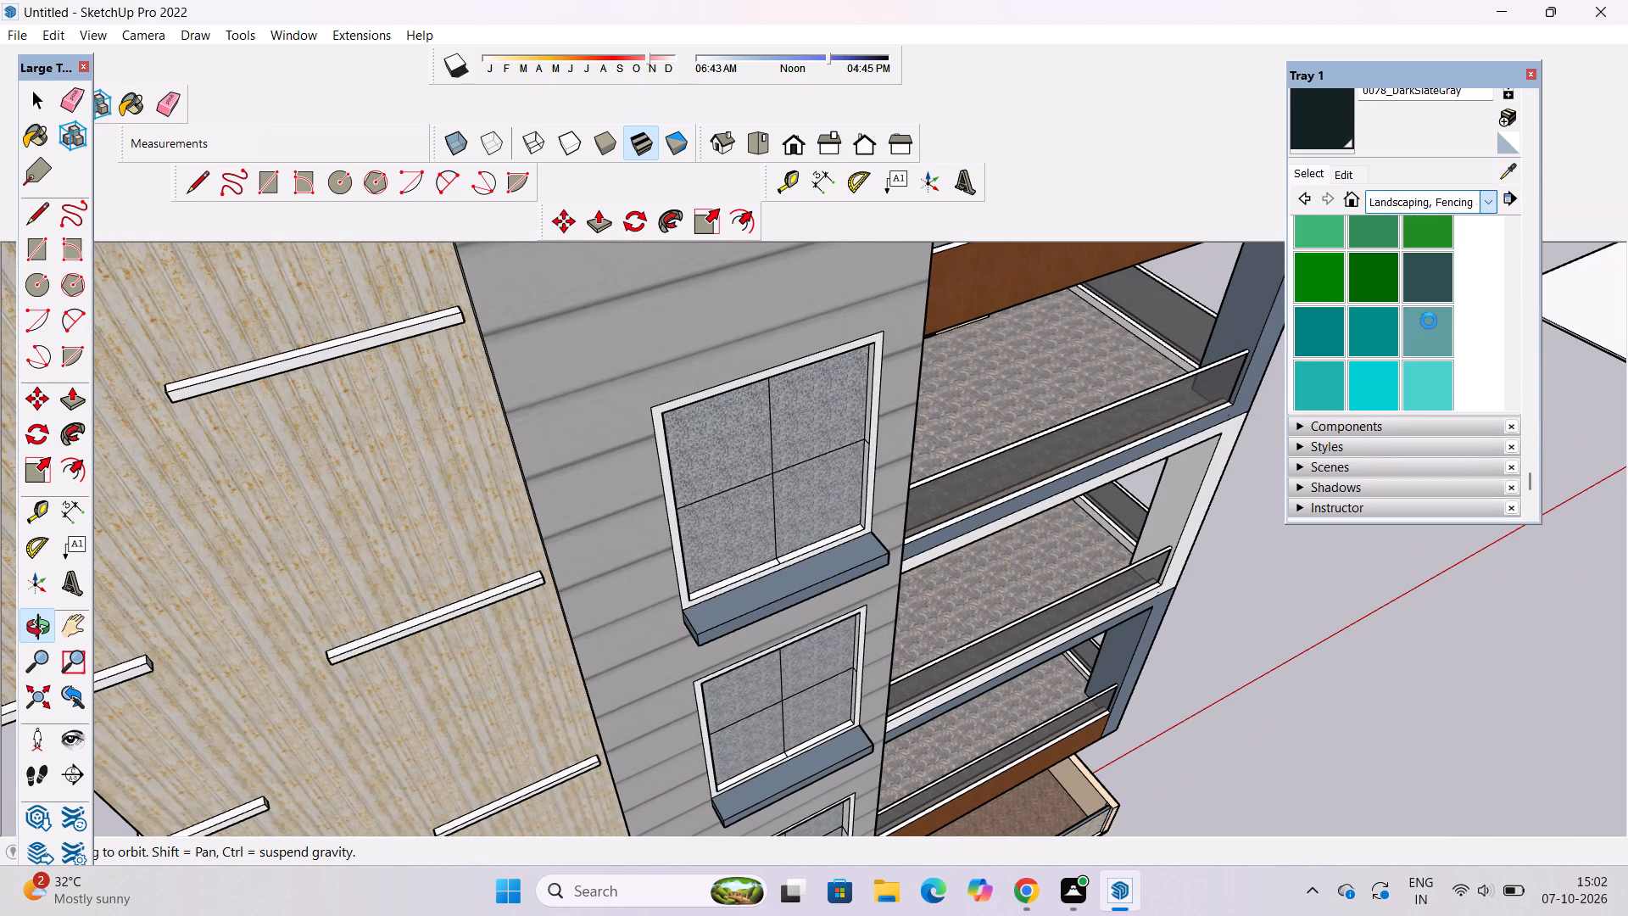
pyautogui.scroll(-1, 1429, 321)
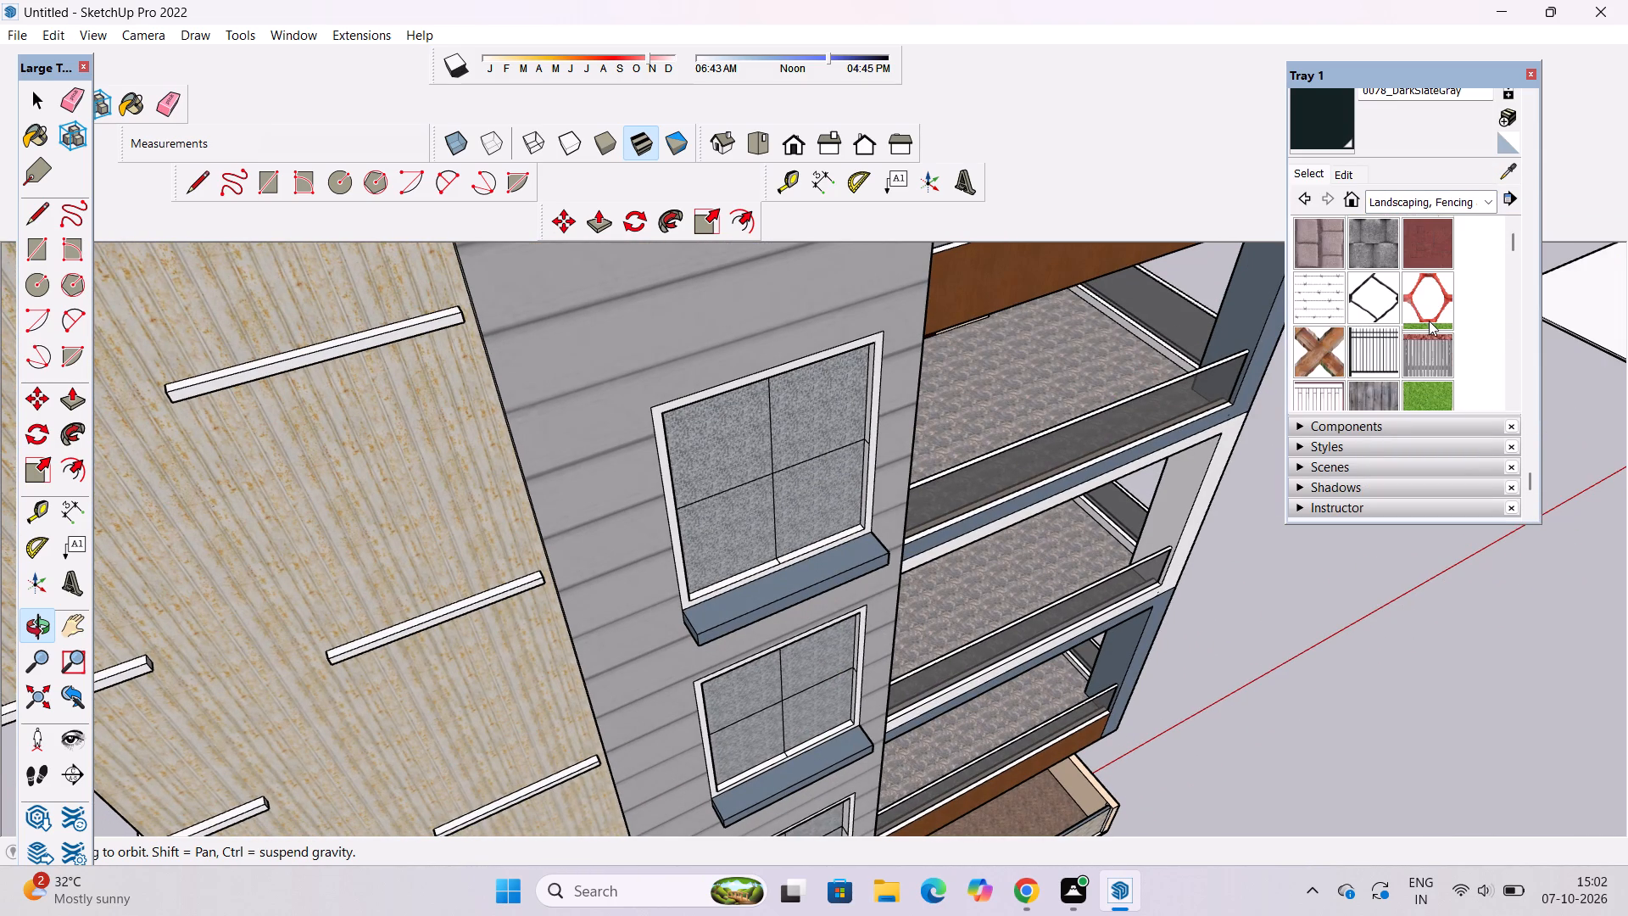
pyautogui.scroll(-5, 1426, 305)
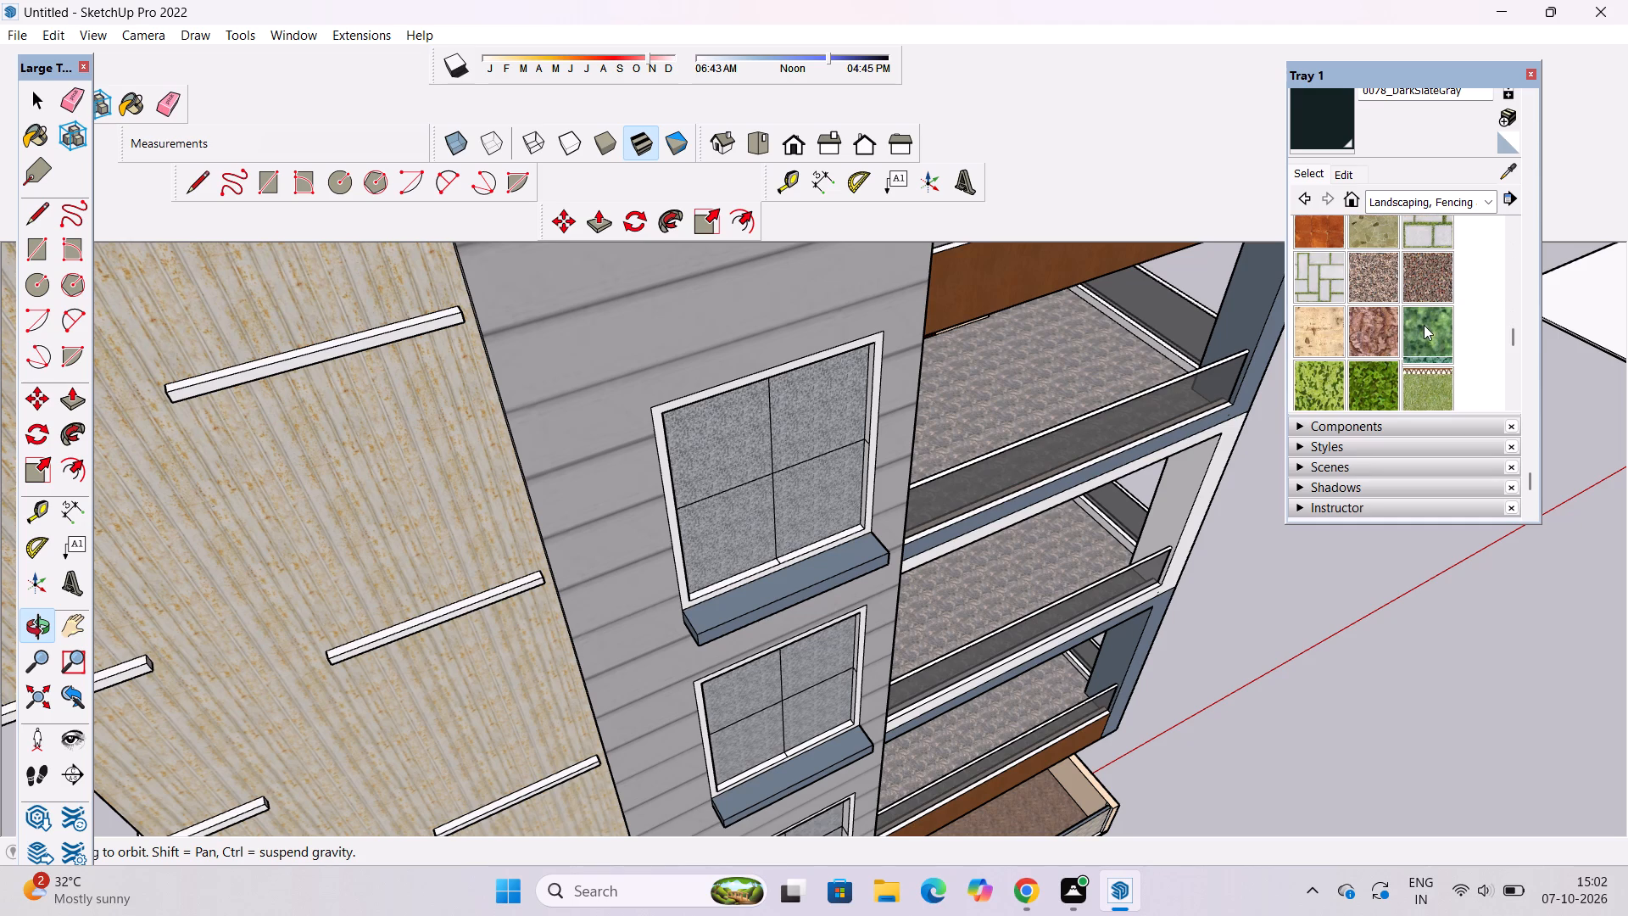
pyautogui.click(1367, 277)
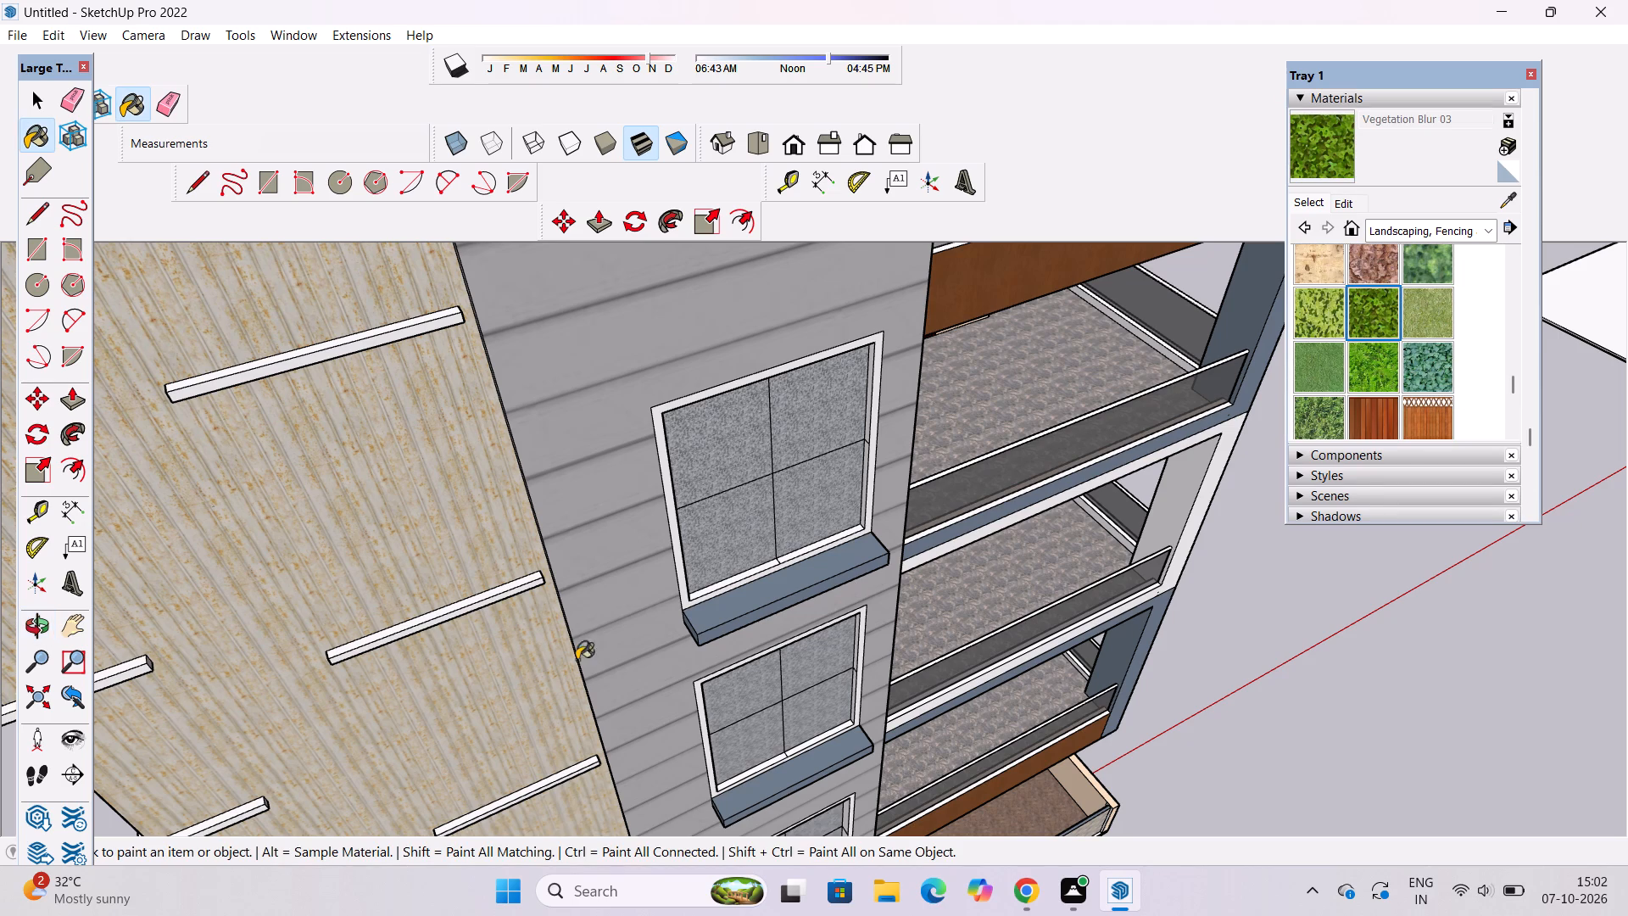
pyautogui.click(744, 605)
# Paint the tops of the middle and lowest window planter ledges with Vegetation Blur 03.
pyautogui.scroll(-6, 753, 515)
pyautogui.scroll(7, 813, 752)
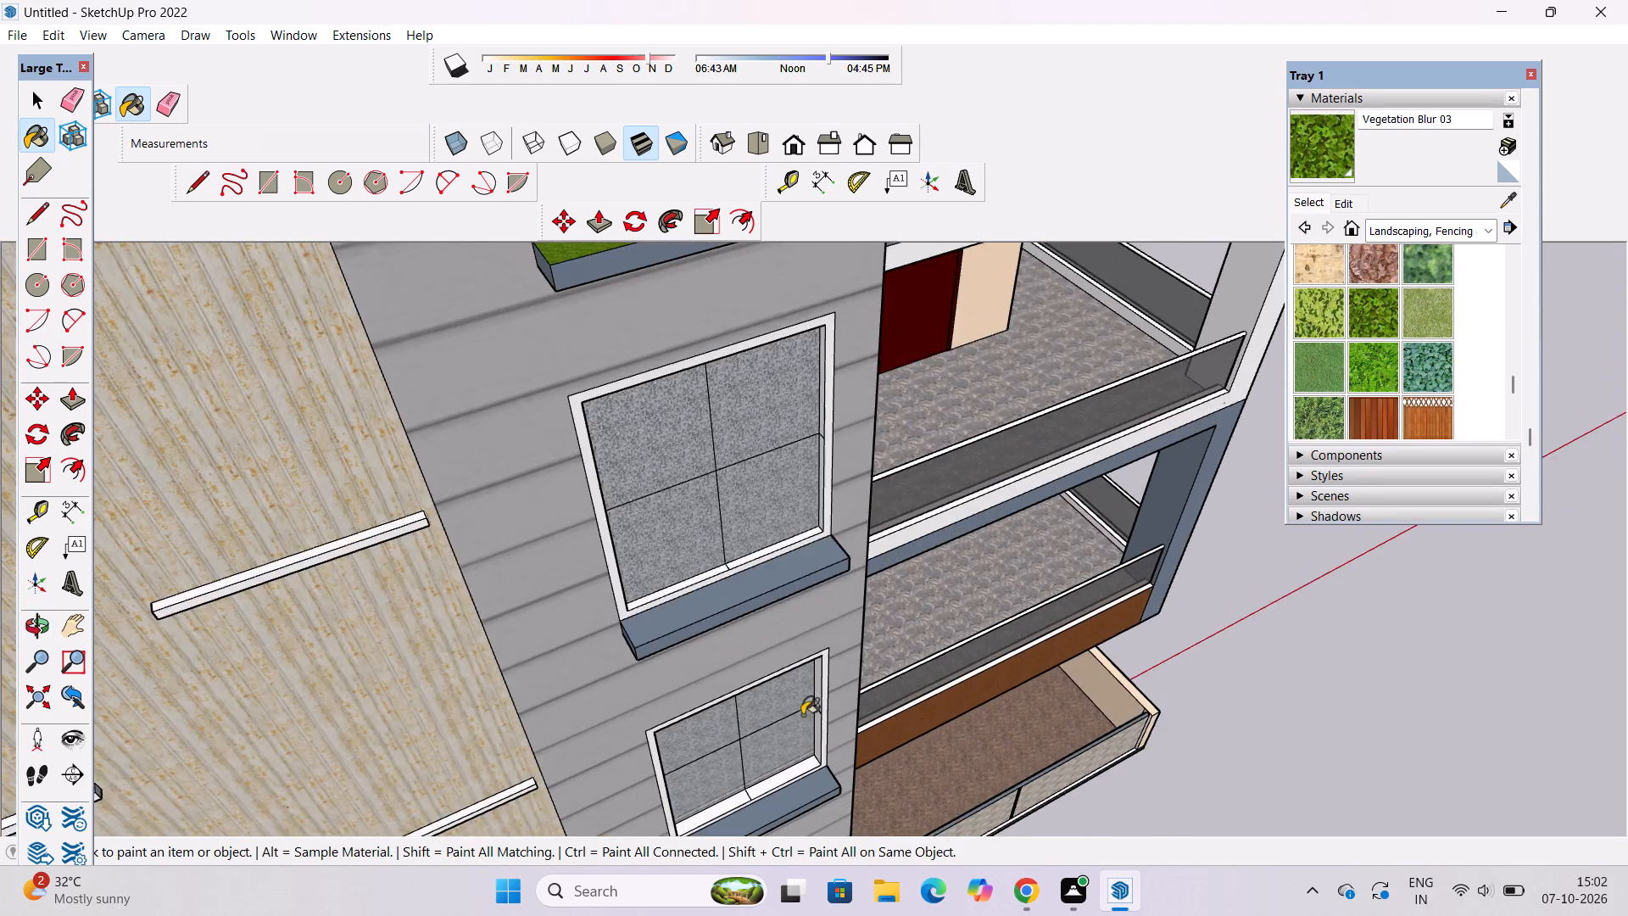
pyautogui.scroll(4, 802, 715)
pyautogui.click(743, 460)
pyautogui.scroll(-7, 743, 420)
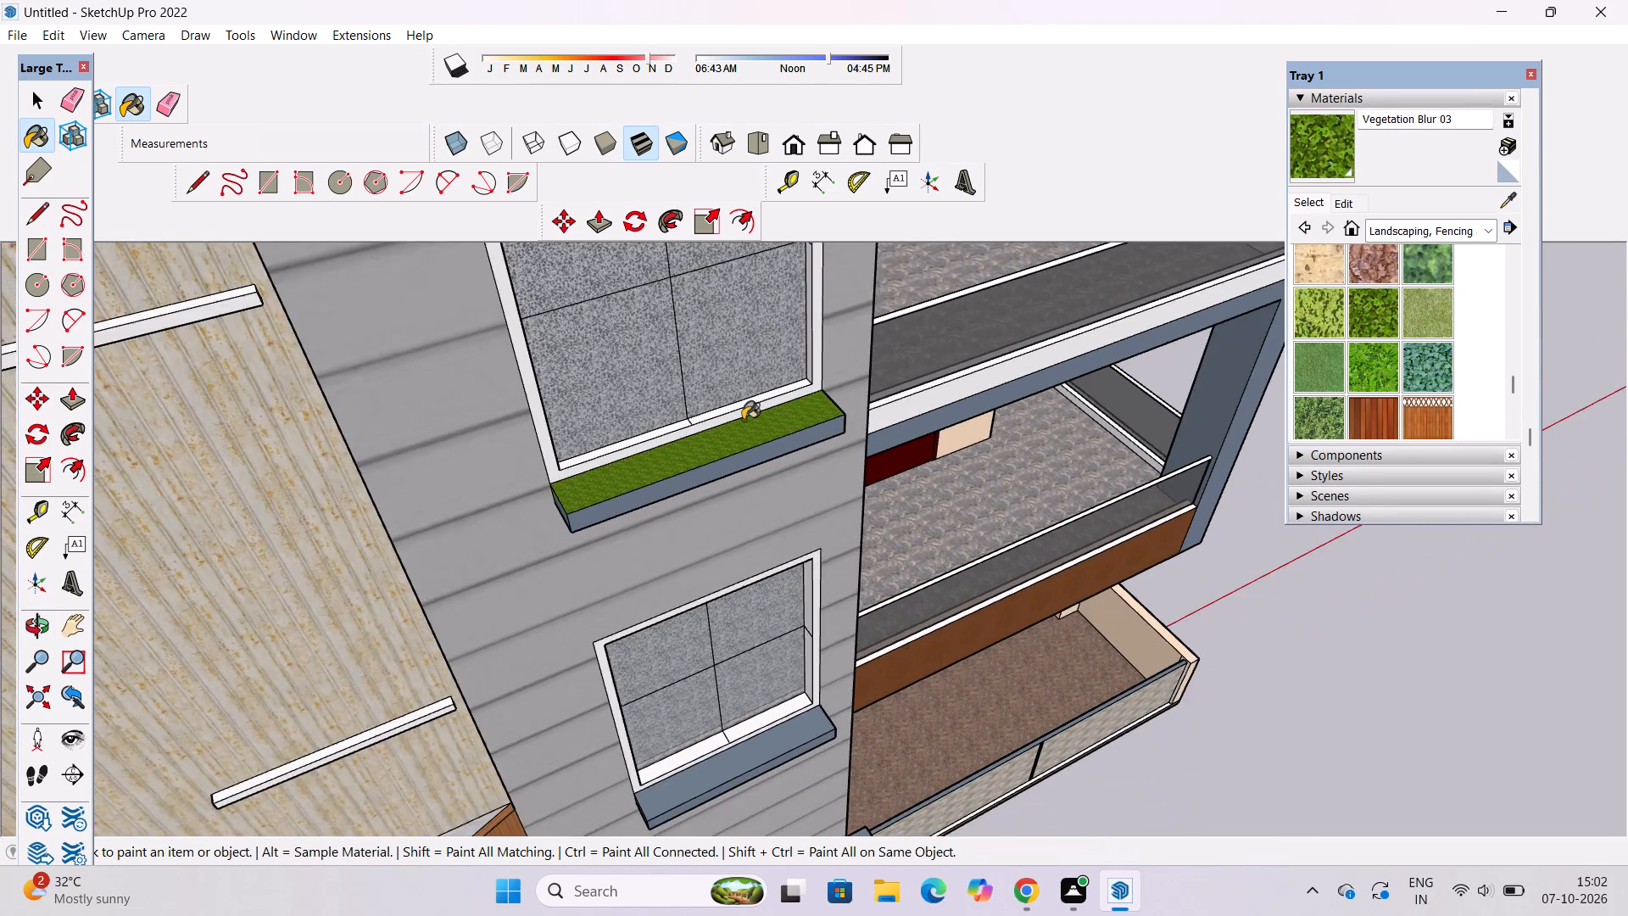
pyautogui.scroll(-3, 743, 420)
pyautogui.scroll(6, 756, 647)
pyautogui.click(756, 658)
pyautogui.scroll(-18, 685, 667)
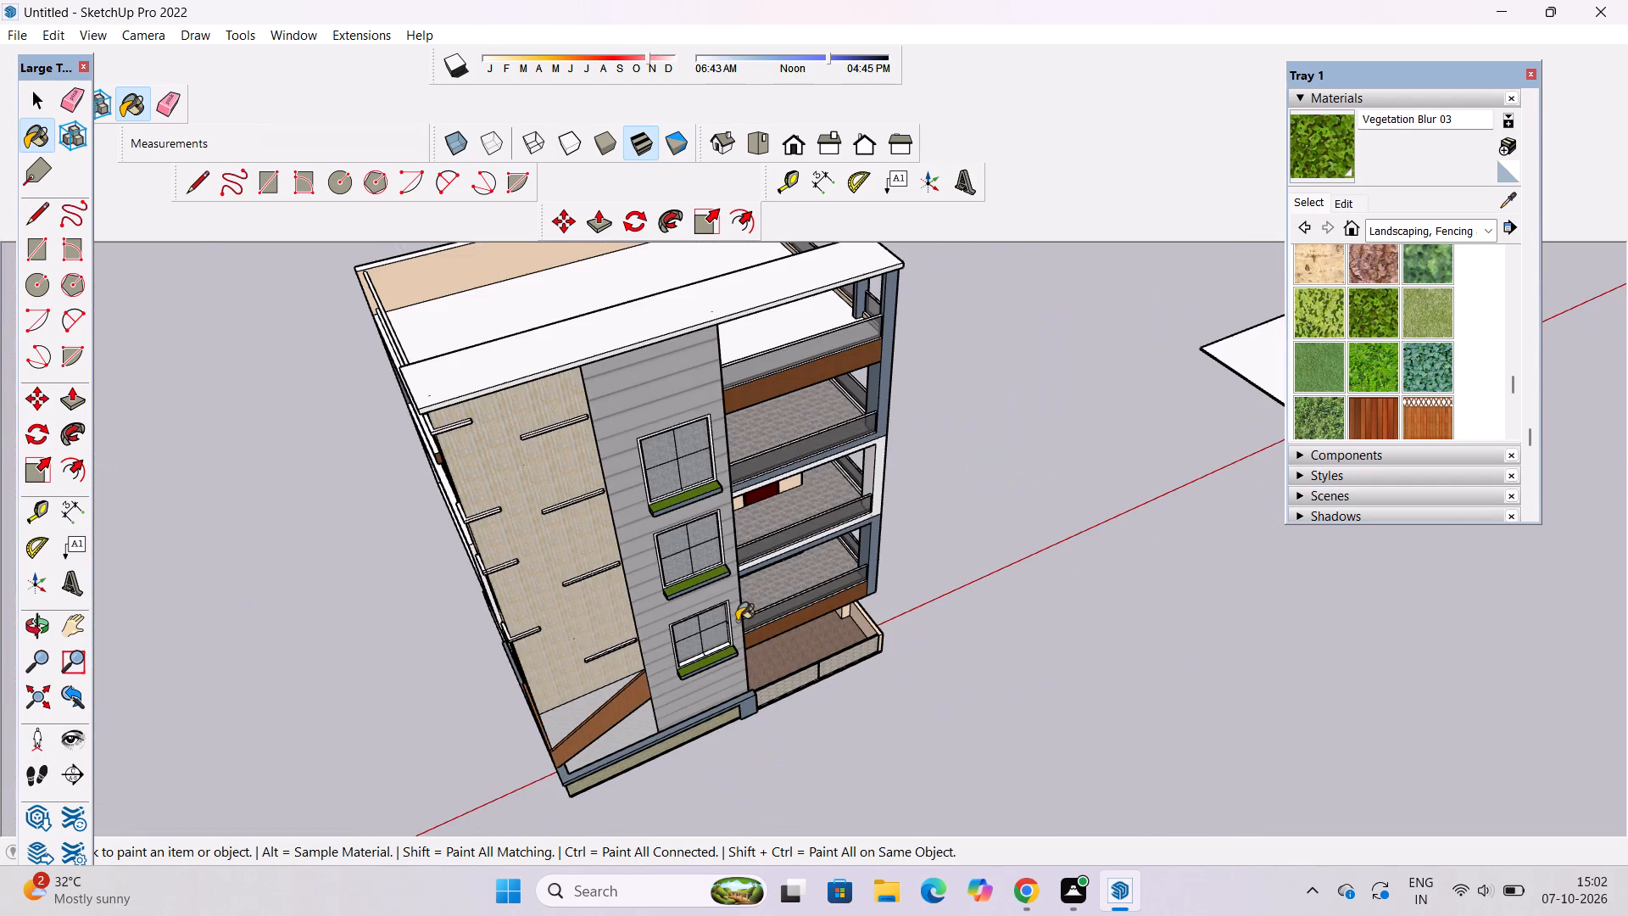
# Set the Vegetation Blur 03 texture size to 5'.
pyautogui.press('o')
pyautogui.moveTo(743, 656); pyautogui.dragTo(752, 511)
pyautogui.scroll(4, 755, 502)
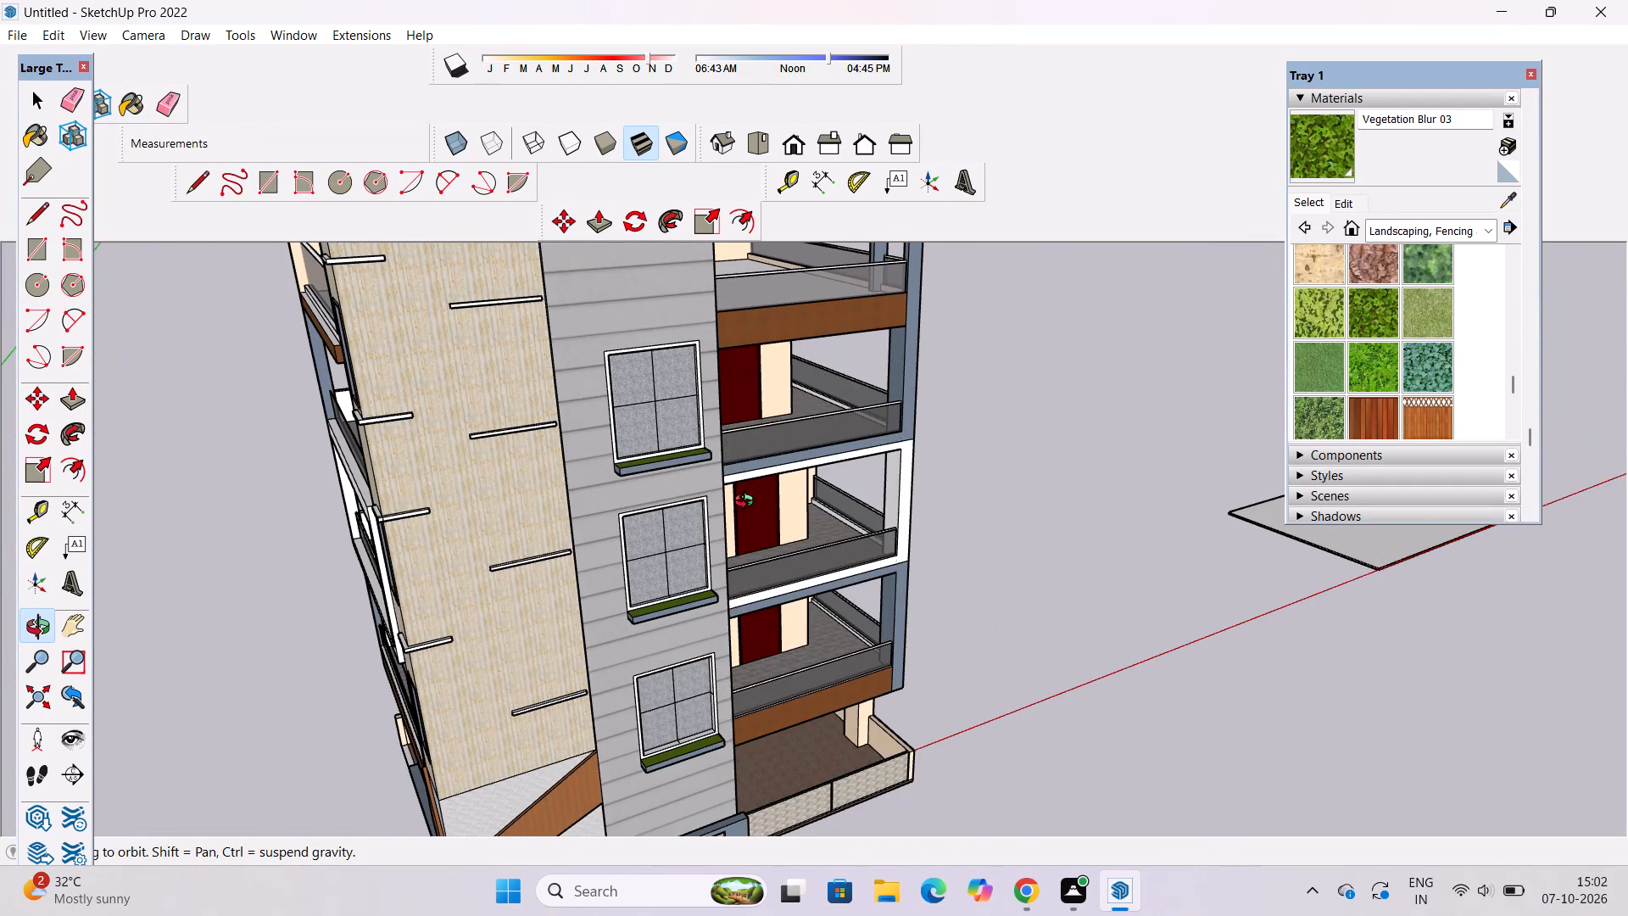
pyautogui.keyDown('shift'); pyautogui.moveTo(753, 500); pyautogui.dragTo(772, 549); pyautogui.keyUp('shift')
pyautogui.scroll(4, 708, 542)
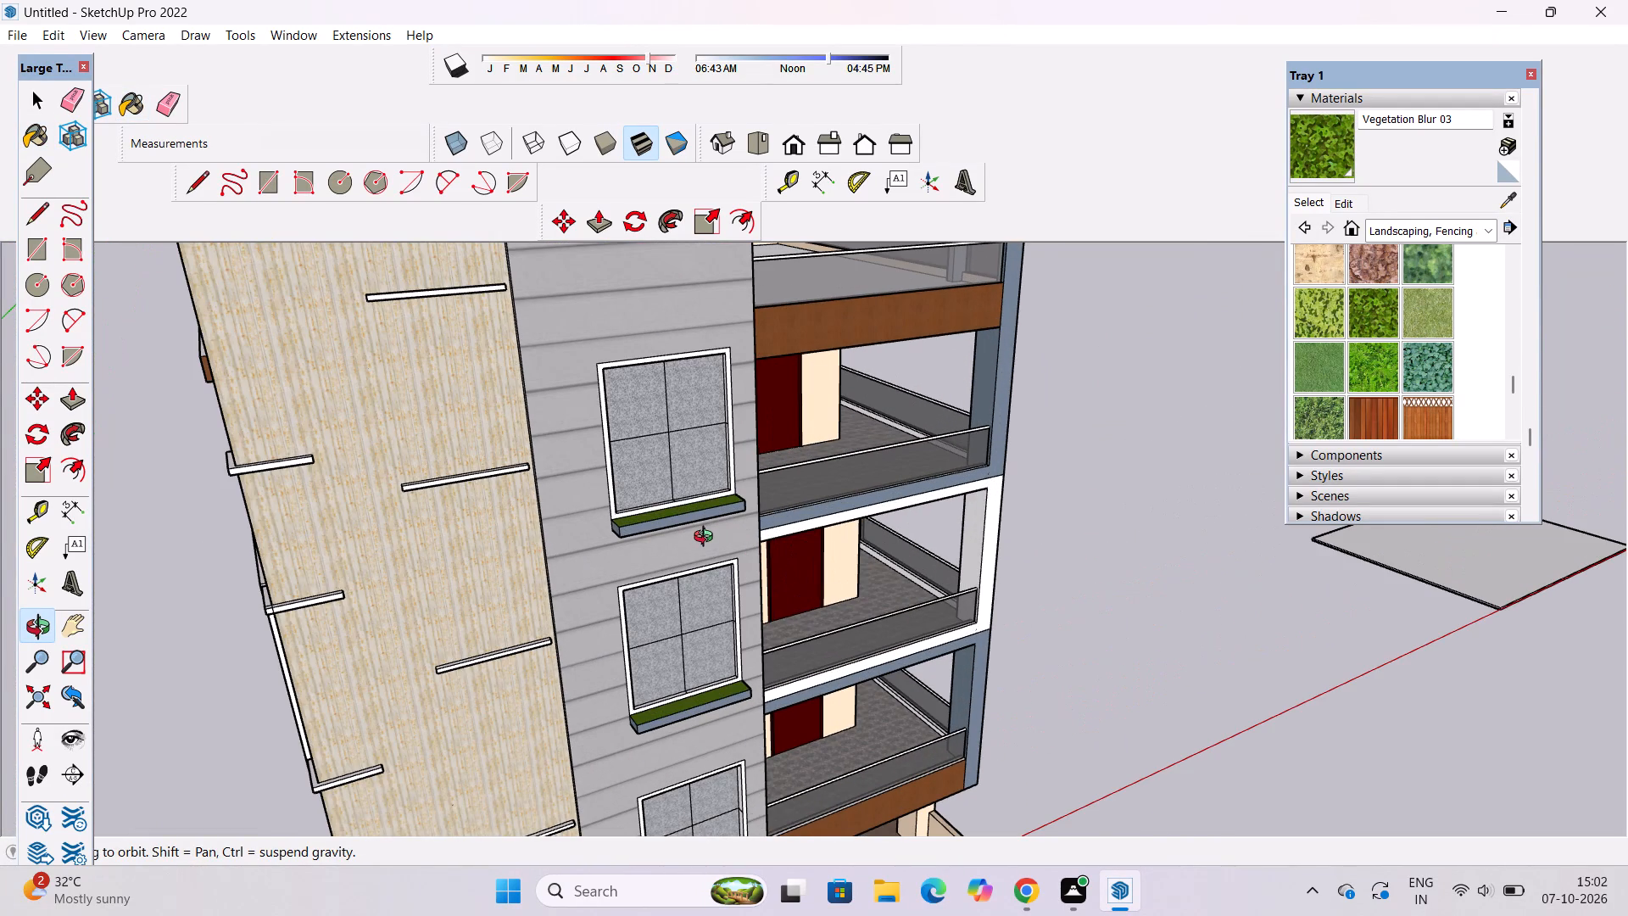
pyautogui.moveTo(711, 538); pyautogui.dragTo(740, 517)
pyautogui.moveTo(740, 517); pyautogui.dragTo(766, 592)
pyautogui.scroll(3, 767, 593)
pyautogui.keyDown('shift'); pyautogui.moveTo(767, 593); pyautogui.dragTo(800, 571); pyautogui.keyUp('shift')
pyautogui.click(1336, 204)
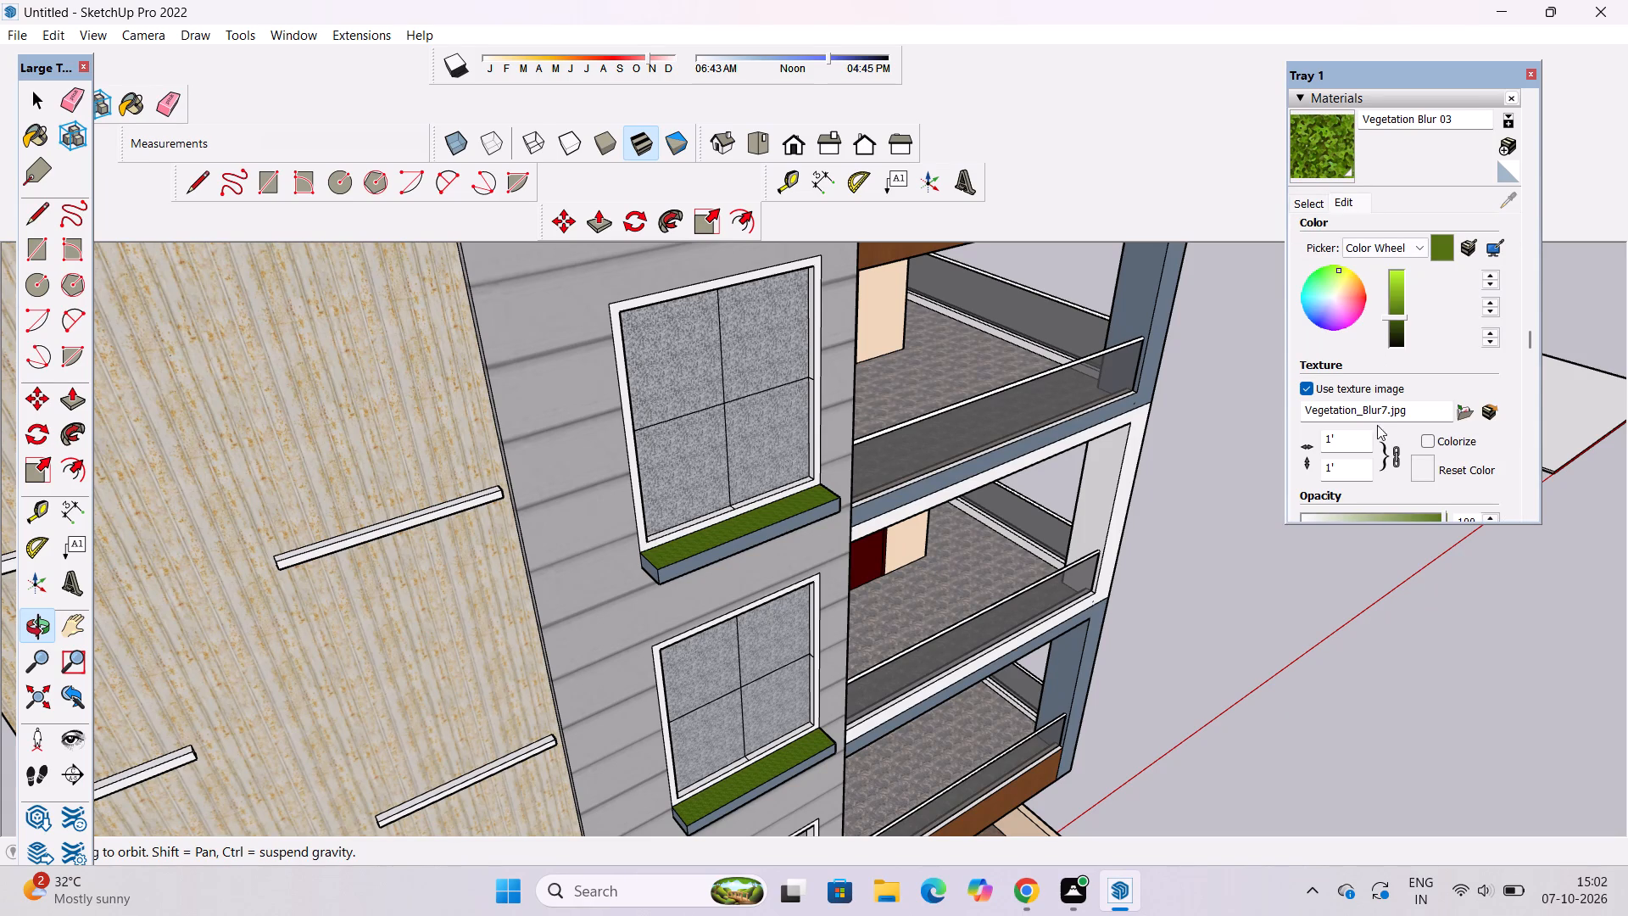
pyautogui.click(1346, 469)
pyautogui.press('BackSpace')
pyautogui.press('BackSpace')
pyautogui.write("5'")
pyautogui.press('Return')
# Paint the front faces of all three window planter ledges with Vegetation Blur 03.
pyautogui.scroll(-11, 694, 473)
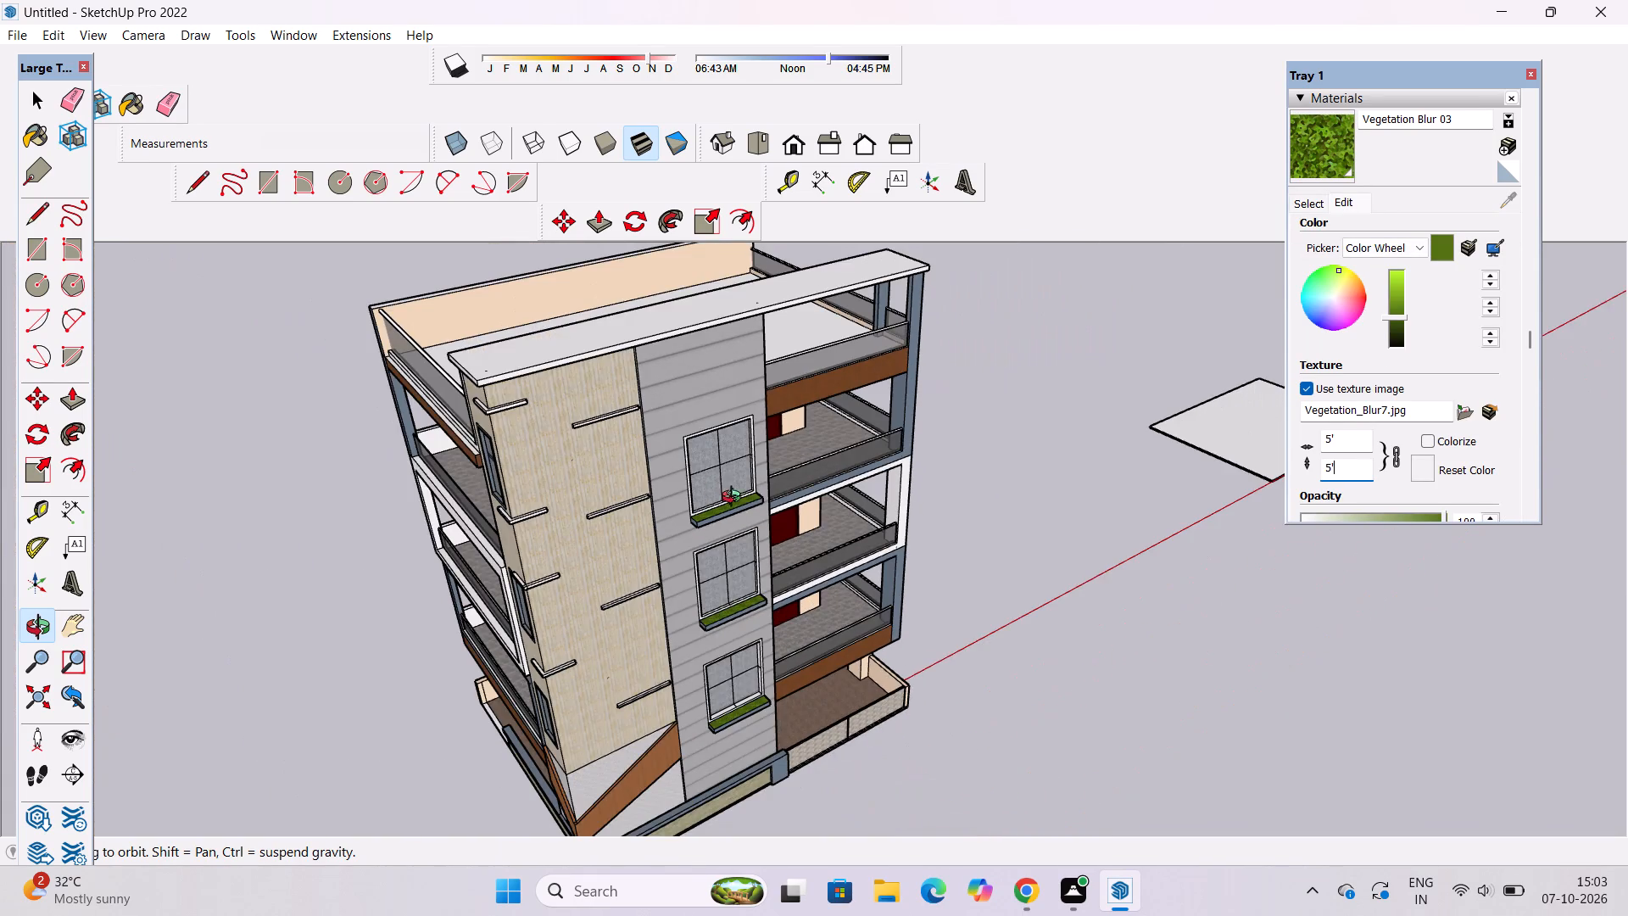
pyautogui.moveTo(804, 600); pyautogui.dragTo(772, 545)
pyautogui.click(767, 525)
pyautogui.moveTo(812, 636); pyautogui.dragTo(834, 641)
pyautogui.moveTo(833, 637); pyautogui.dragTo(779, 592)
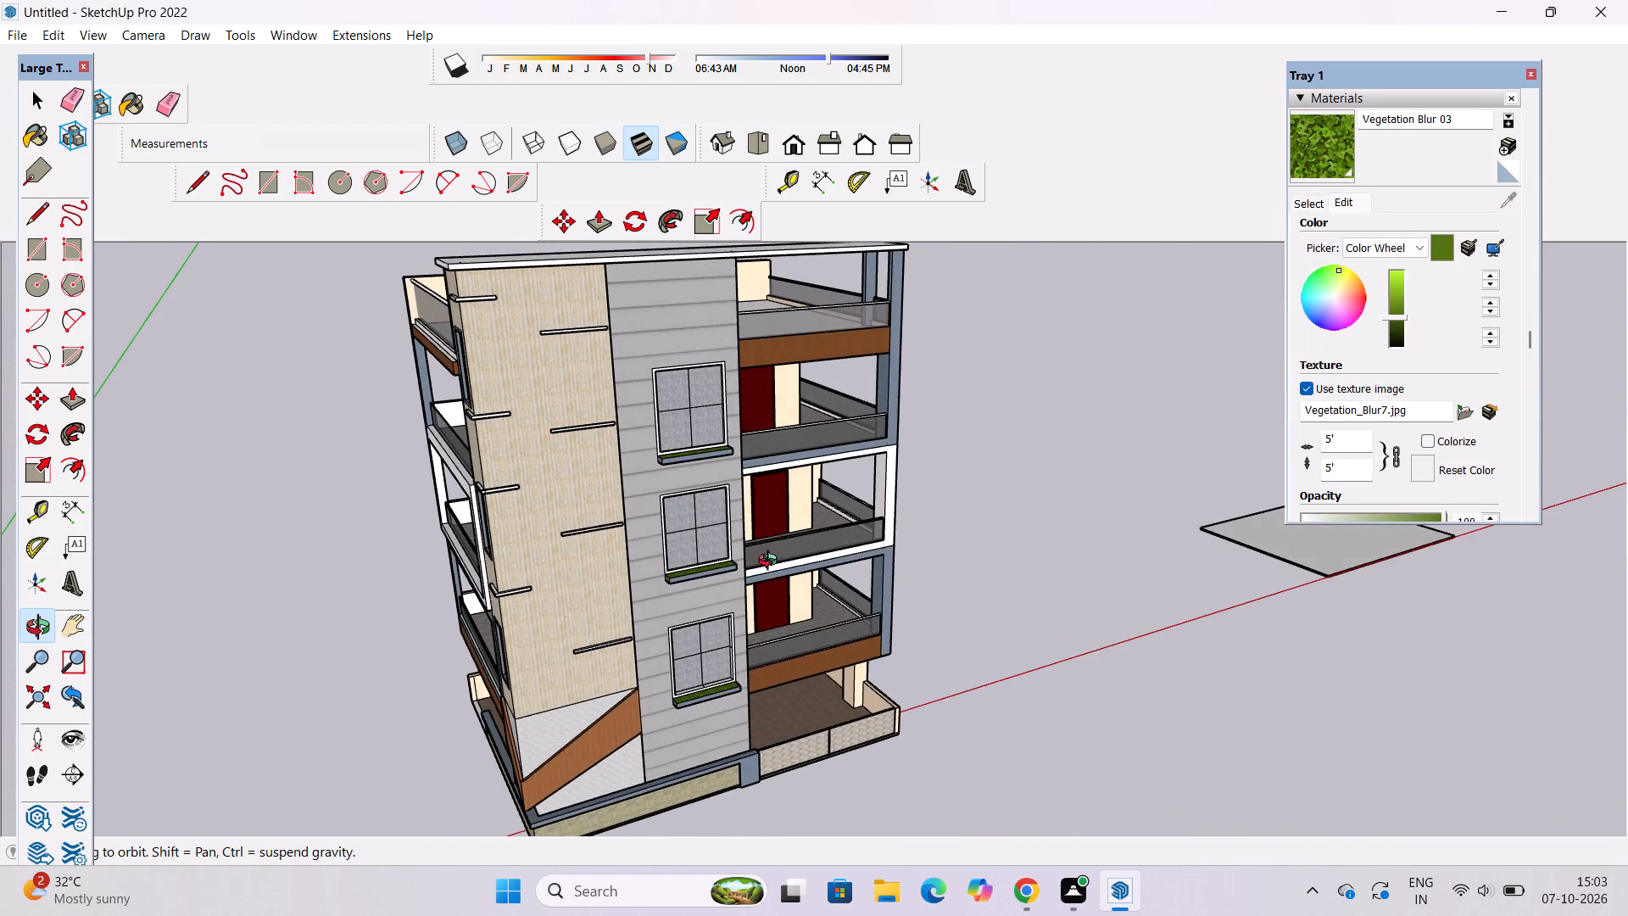
pyautogui.scroll(5, 732, 541)
pyautogui.click(1302, 142)
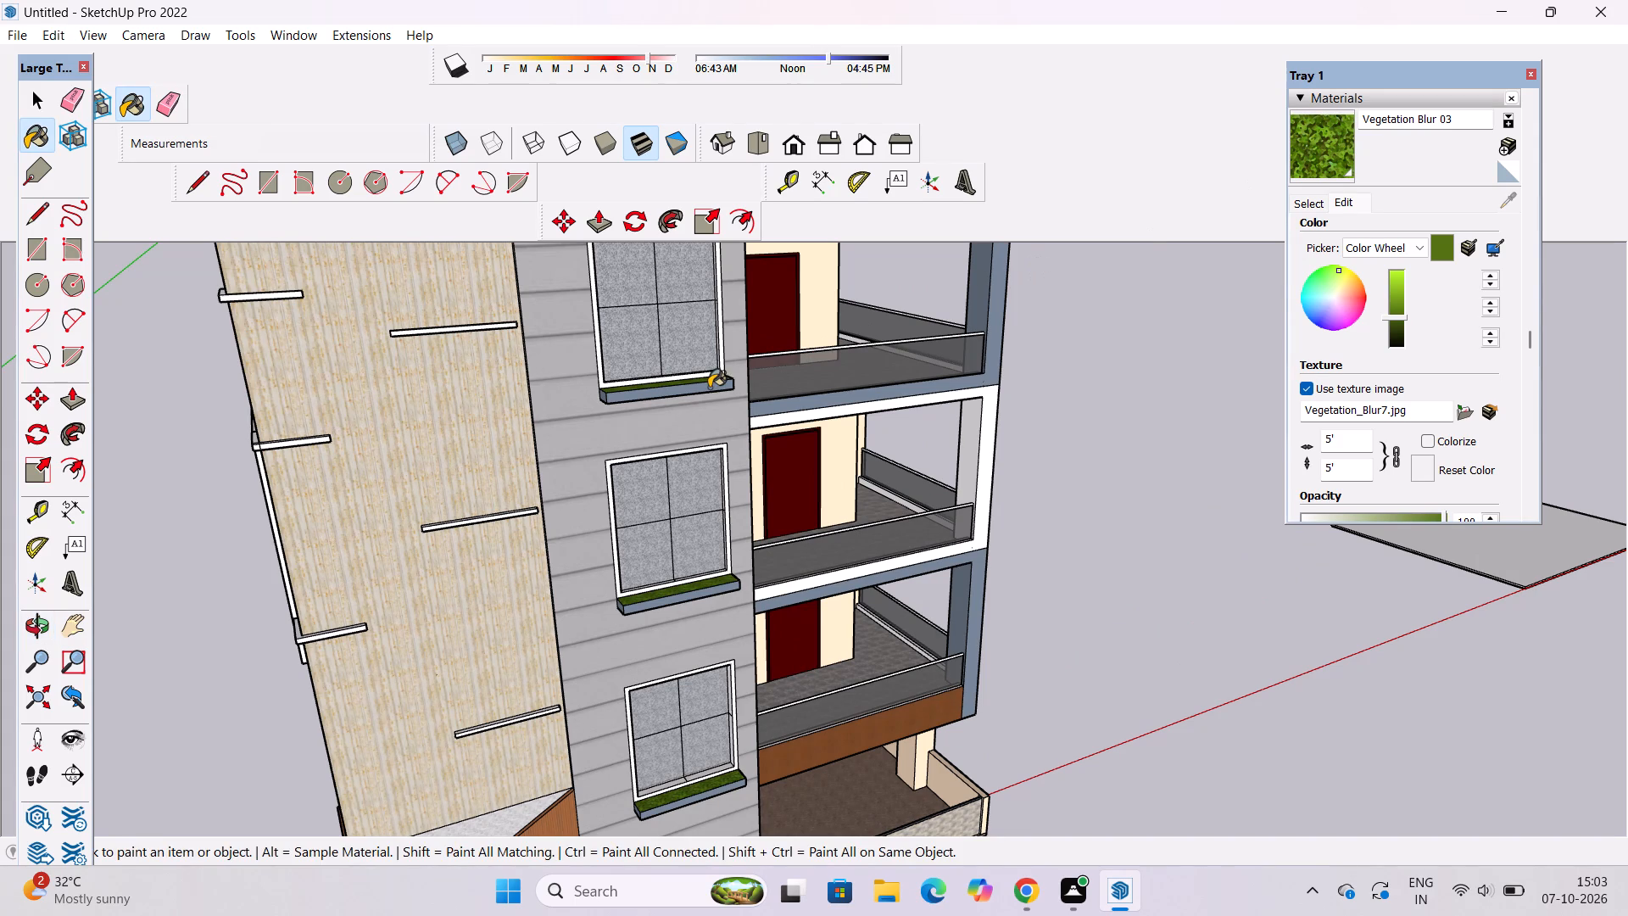
pyautogui.click(709, 388)
pyautogui.click(716, 591)
pyautogui.scroll(-7, 611, 456)
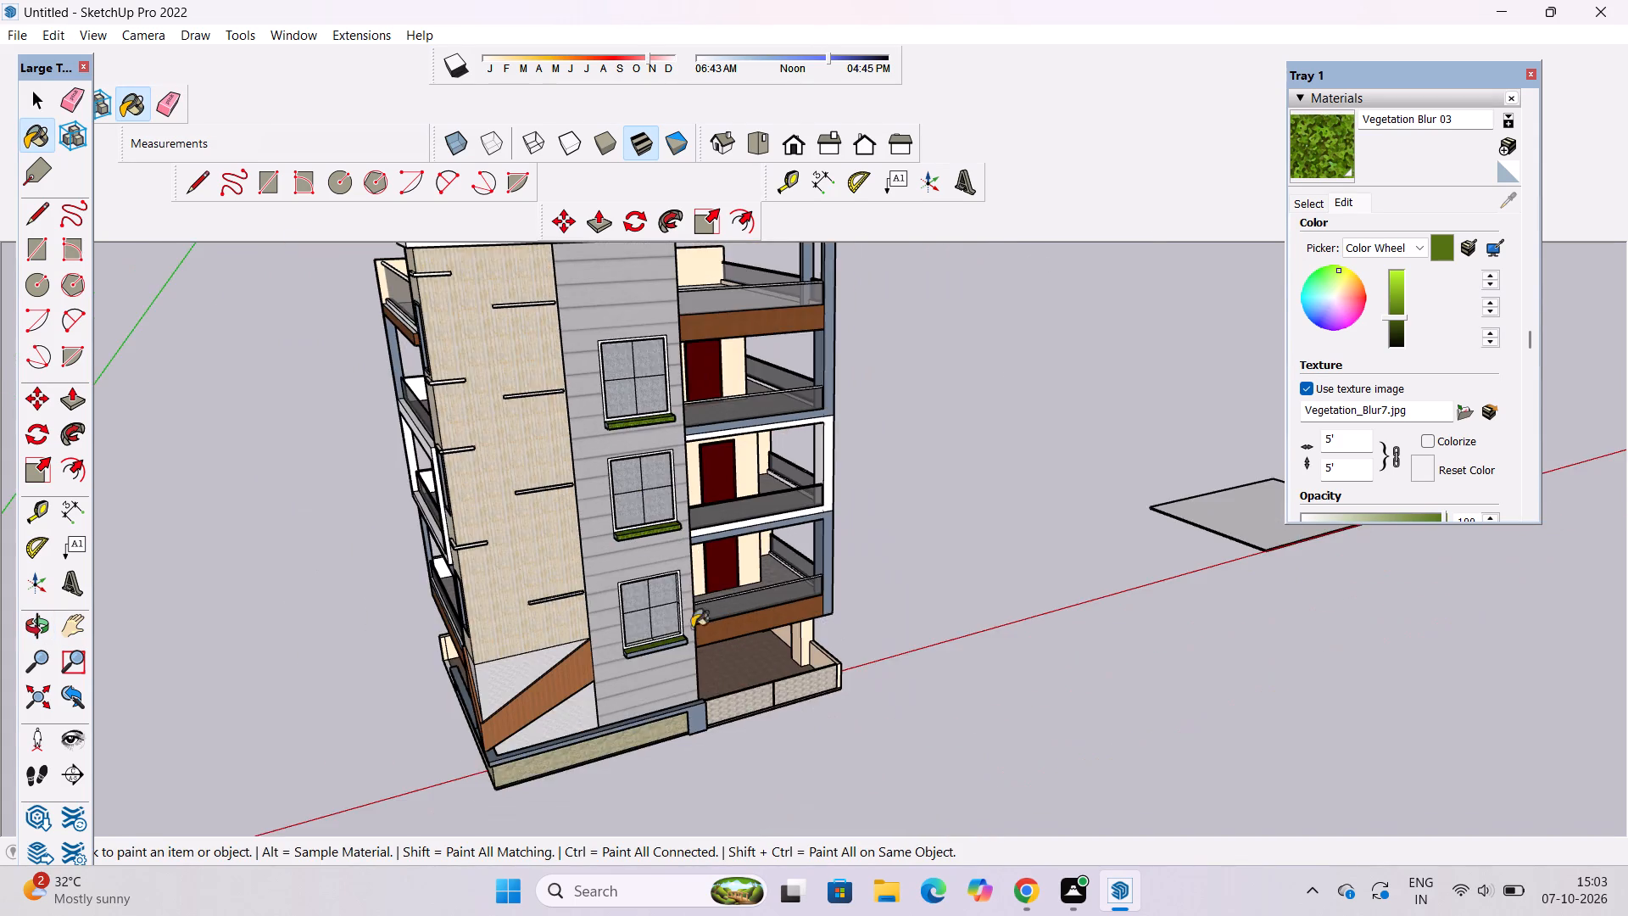
pyautogui.scroll(10, 699, 651)
pyautogui.click(657, 613)
pyautogui.scroll(-9, 553, 662)
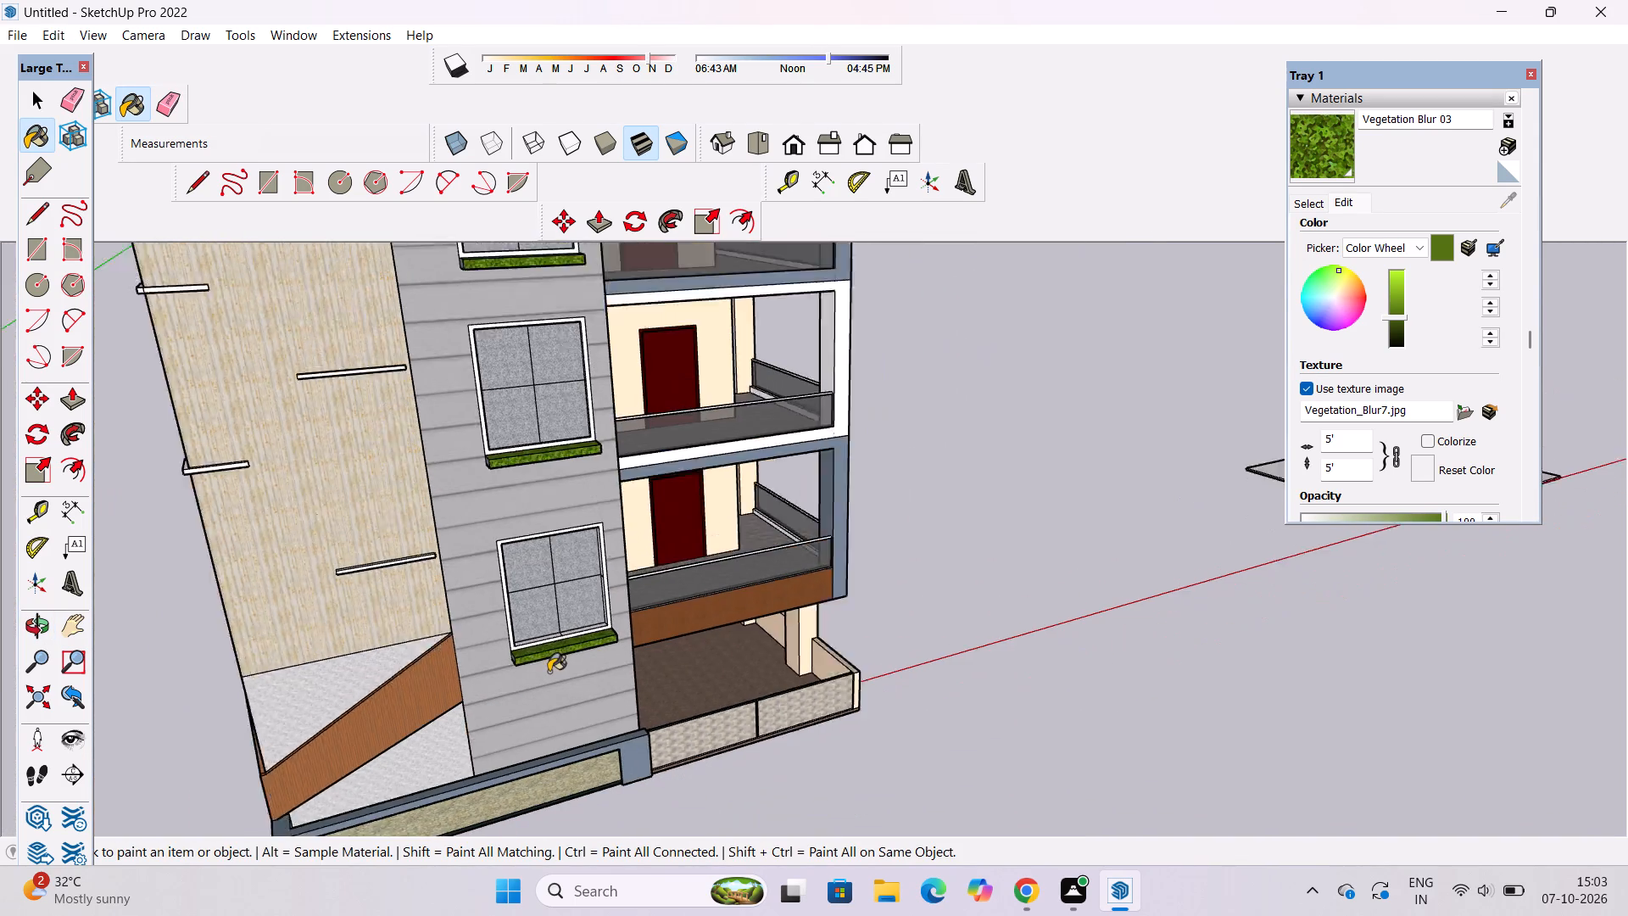
pyautogui.scroll(-2, 549, 672)
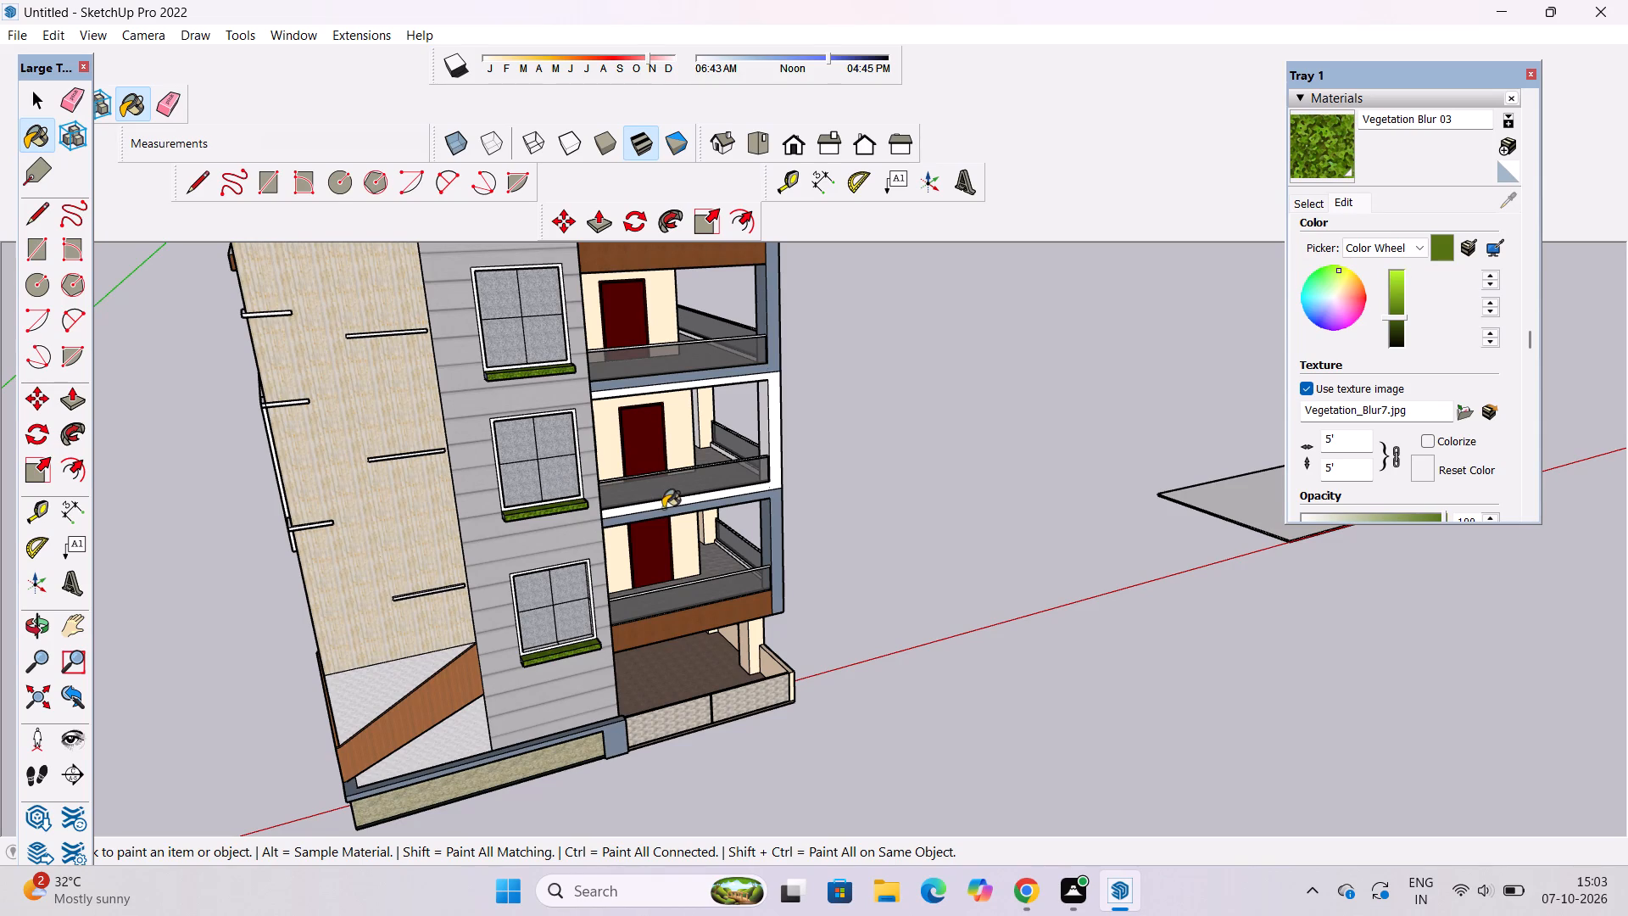
# Paint the grey side faces of the two inner columns on the white-framed middle balcony with 0012_Bisque from Colors-Named.
pyautogui.press('o')
pyautogui.scroll(-5, 763, 433)
pyautogui.scroll(15, 766, 431)
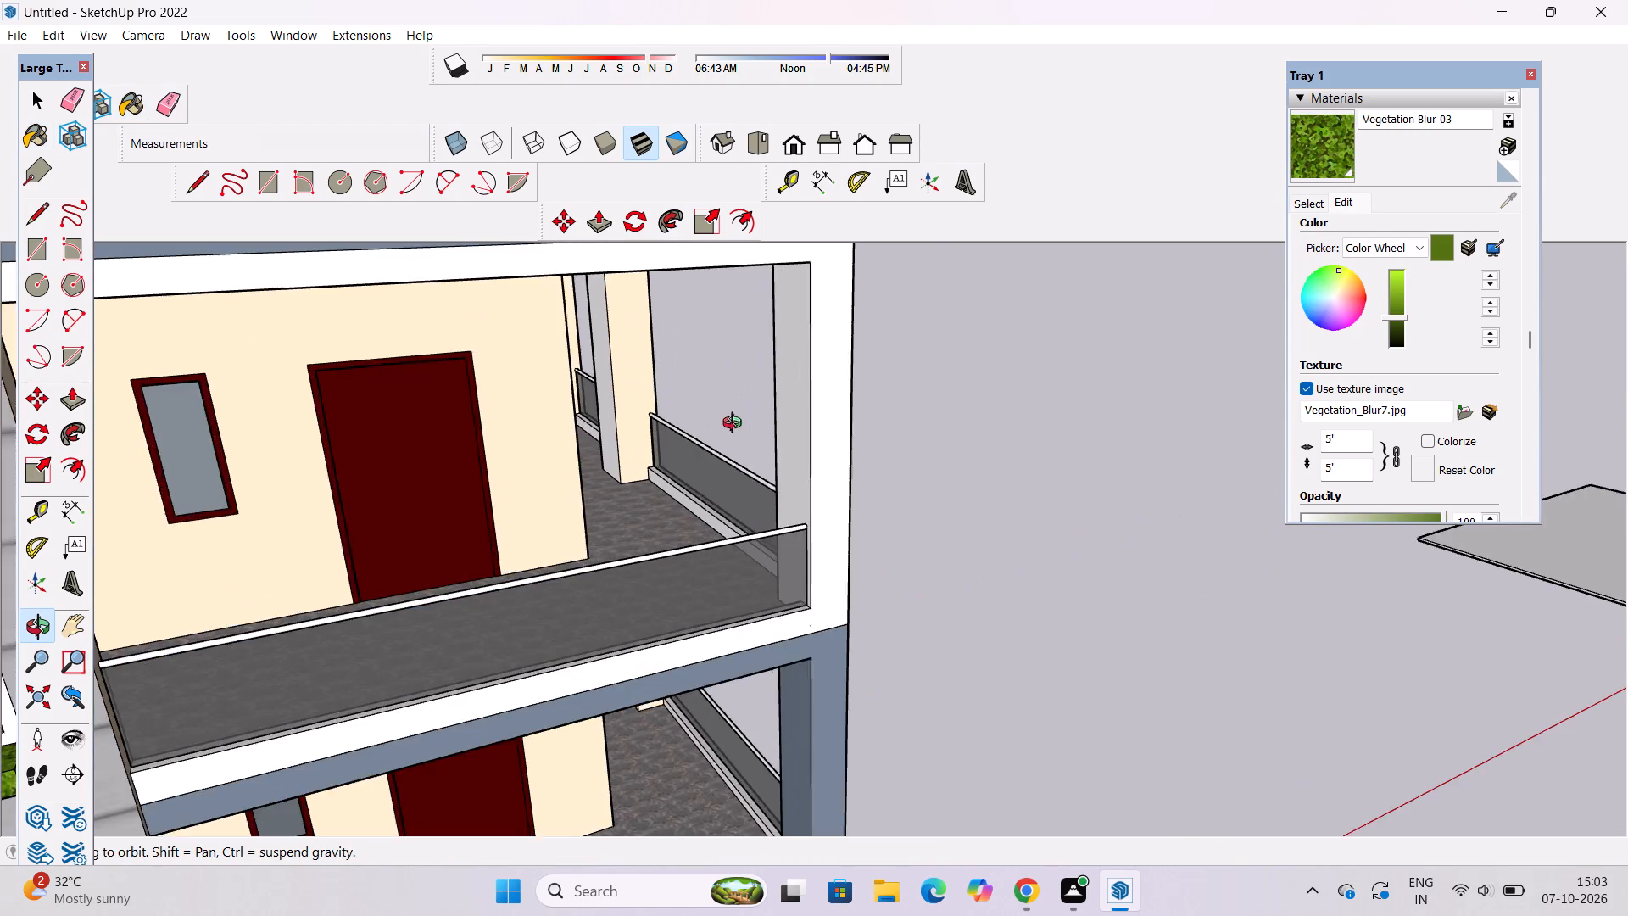
pyautogui.moveTo(685, 412); pyautogui.dragTo(639, 398)
pyautogui.keyDown('shift'); pyautogui.moveTo(610, 401); pyautogui.dragTo(709, 371); pyautogui.keyUp('shift')
pyautogui.moveTo(722, 450); pyautogui.dragTo(705, 316)
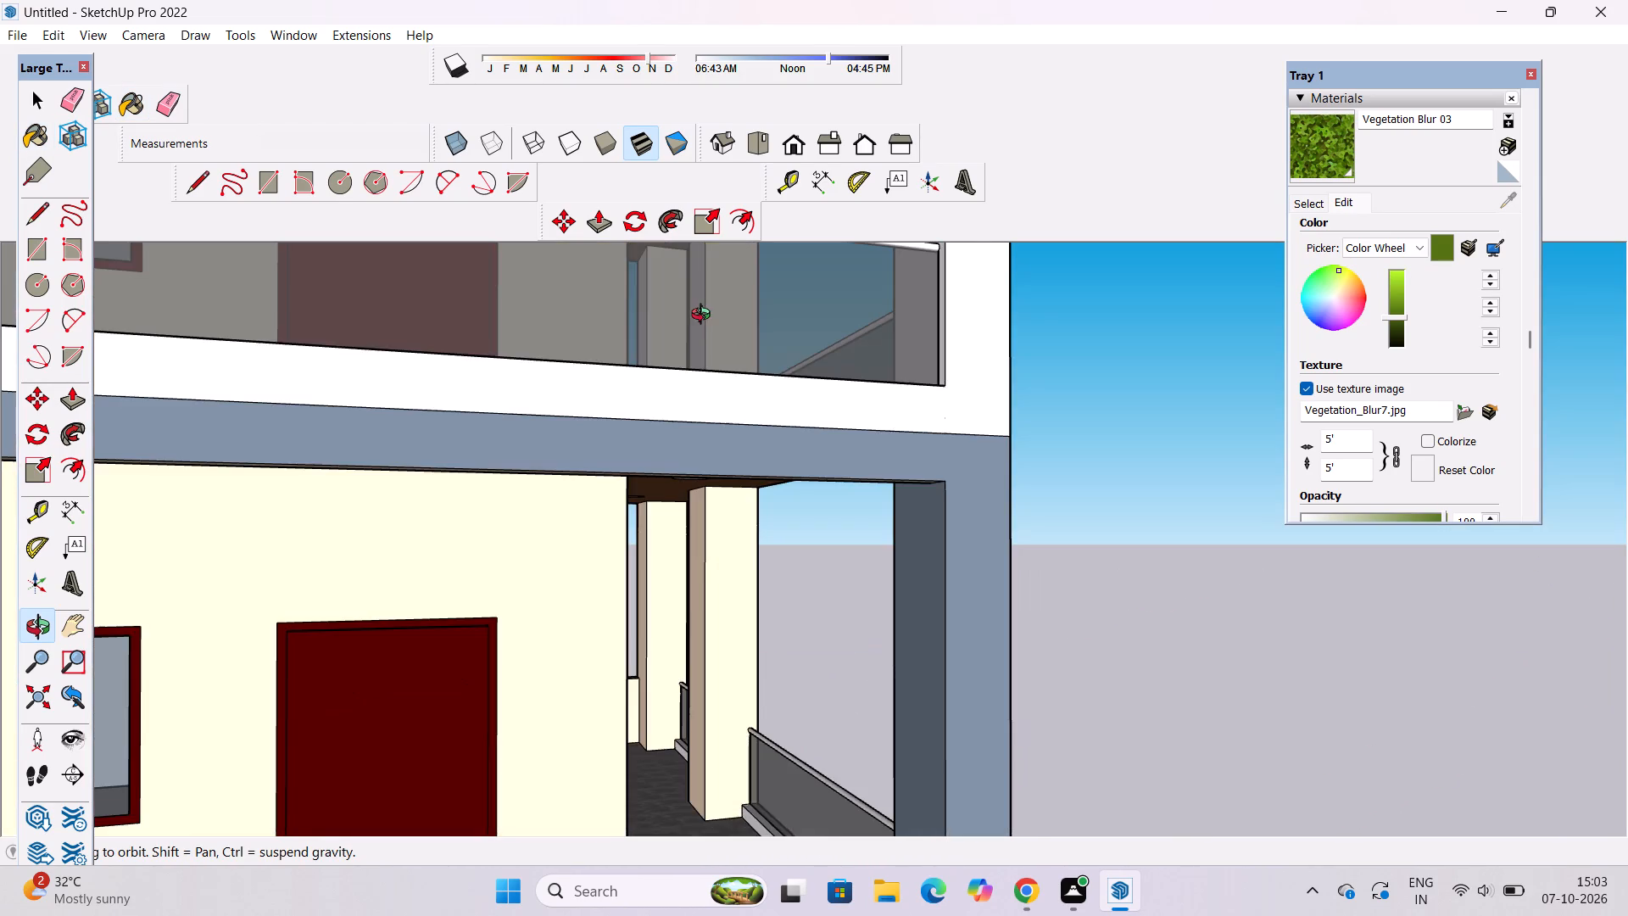
pyautogui.scroll(-4, 699, 318)
pyautogui.moveTo(696, 361); pyautogui.dragTo(697, 509)
pyautogui.scroll(-5, 709, 438)
pyautogui.keyDown('shift'); pyautogui.moveTo(704, 363); pyautogui.dragTo(702, 532); pyautogui.keyUp('shift')
pyautogui.scroll(2, 704, 531)
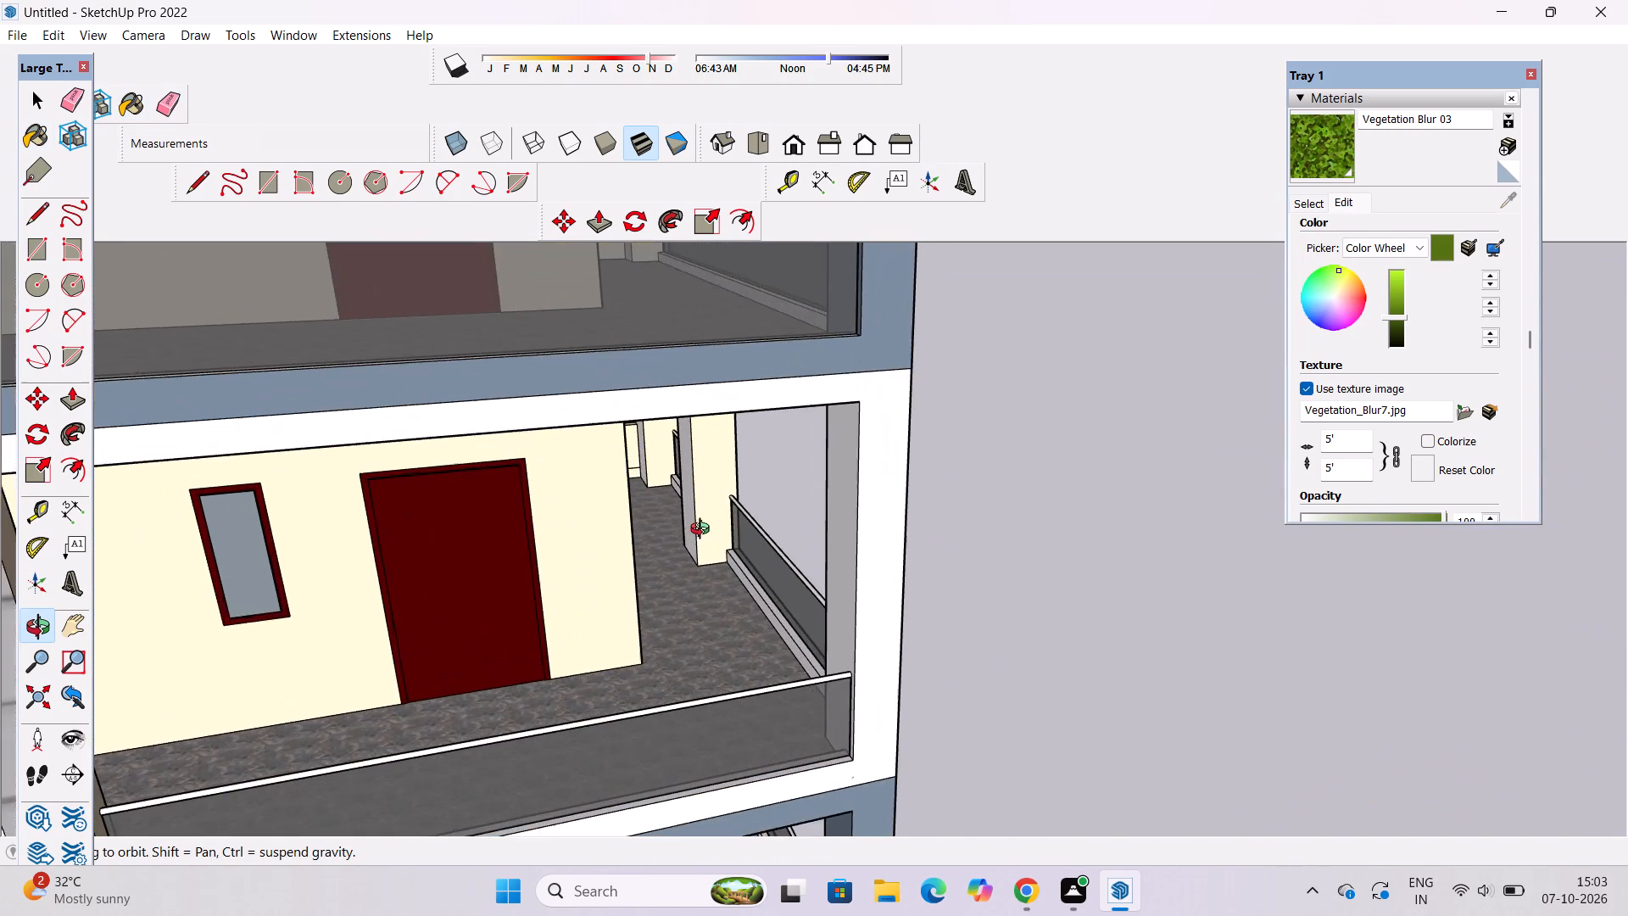
pyautogui.moveTo(704, 531); pyautogui.dragTo(705, 499)
pyautogui.click(1312, 206)
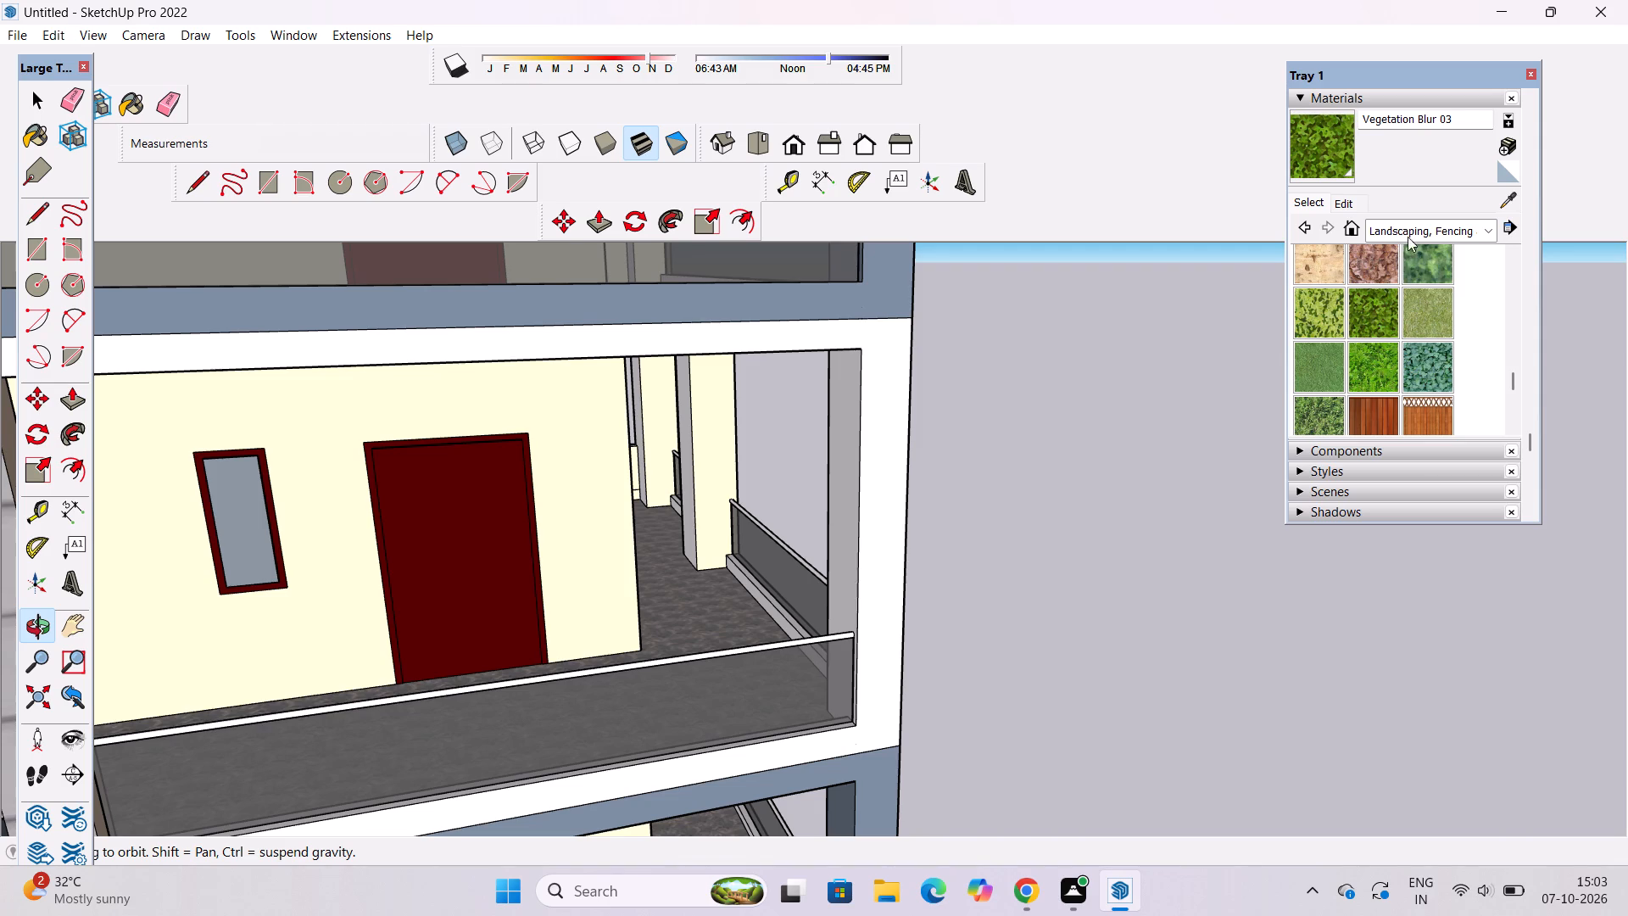
pyautogui.click(1412, 230)
pyautogui.click(1409, 315)
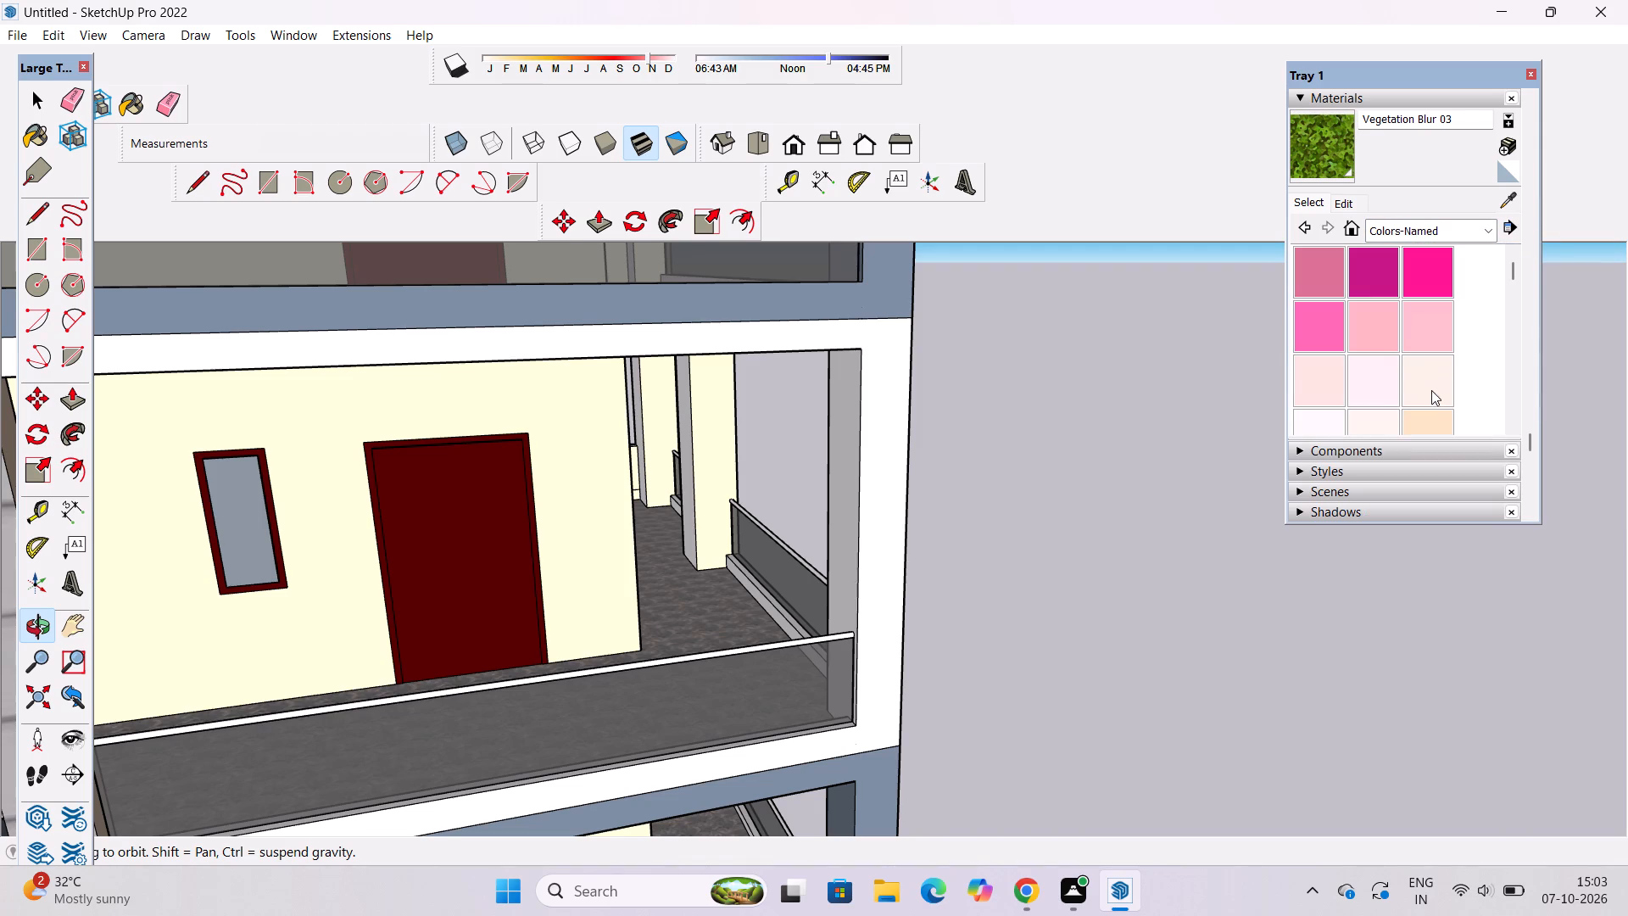
pyautogui.scroll(-1, 1418, 336)
pyautogui.click(1418, 336)
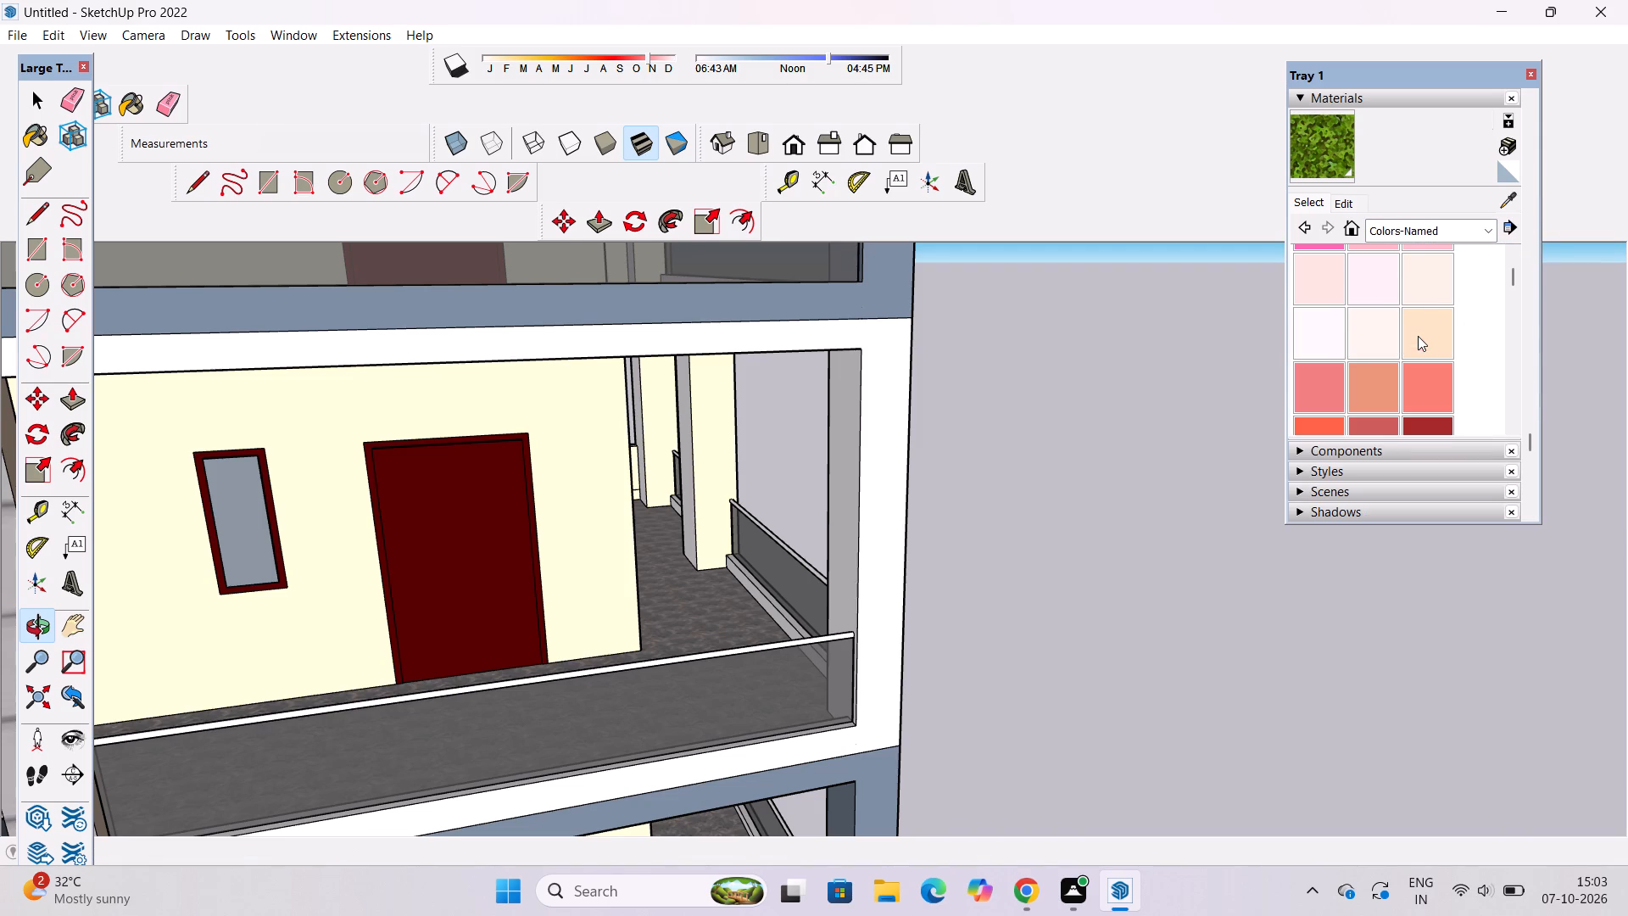
pyautogui.scroll(6, 722, 489)
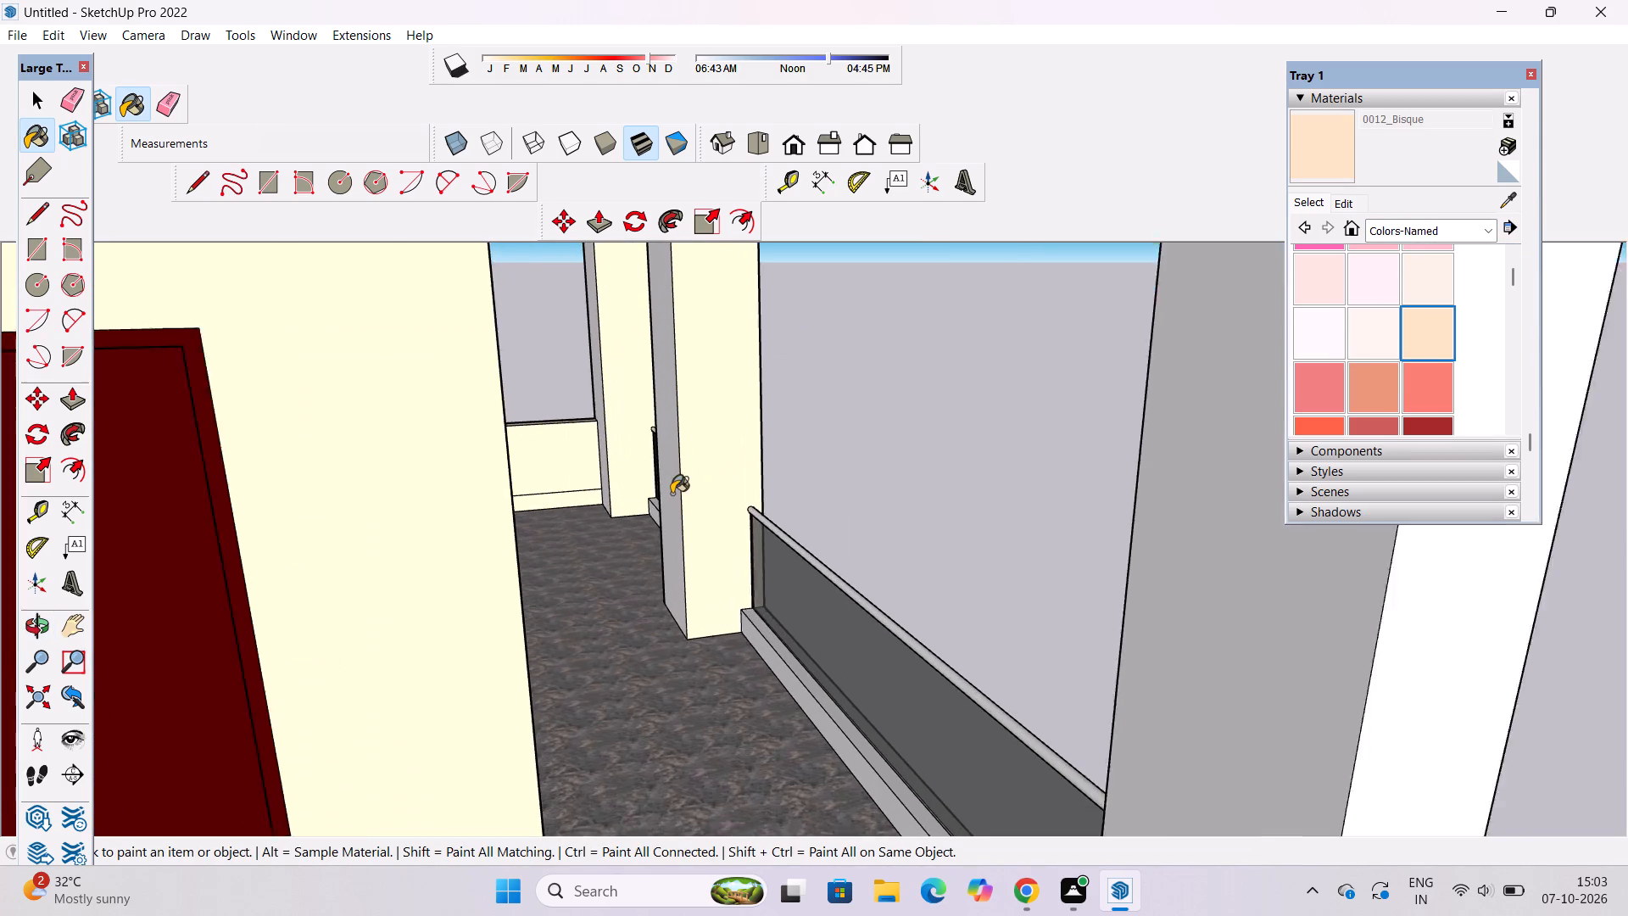
pyautogui.scroll(2, 672, 494)
pyautogui.click(666, 401)
pyautogui.click(585, 355)
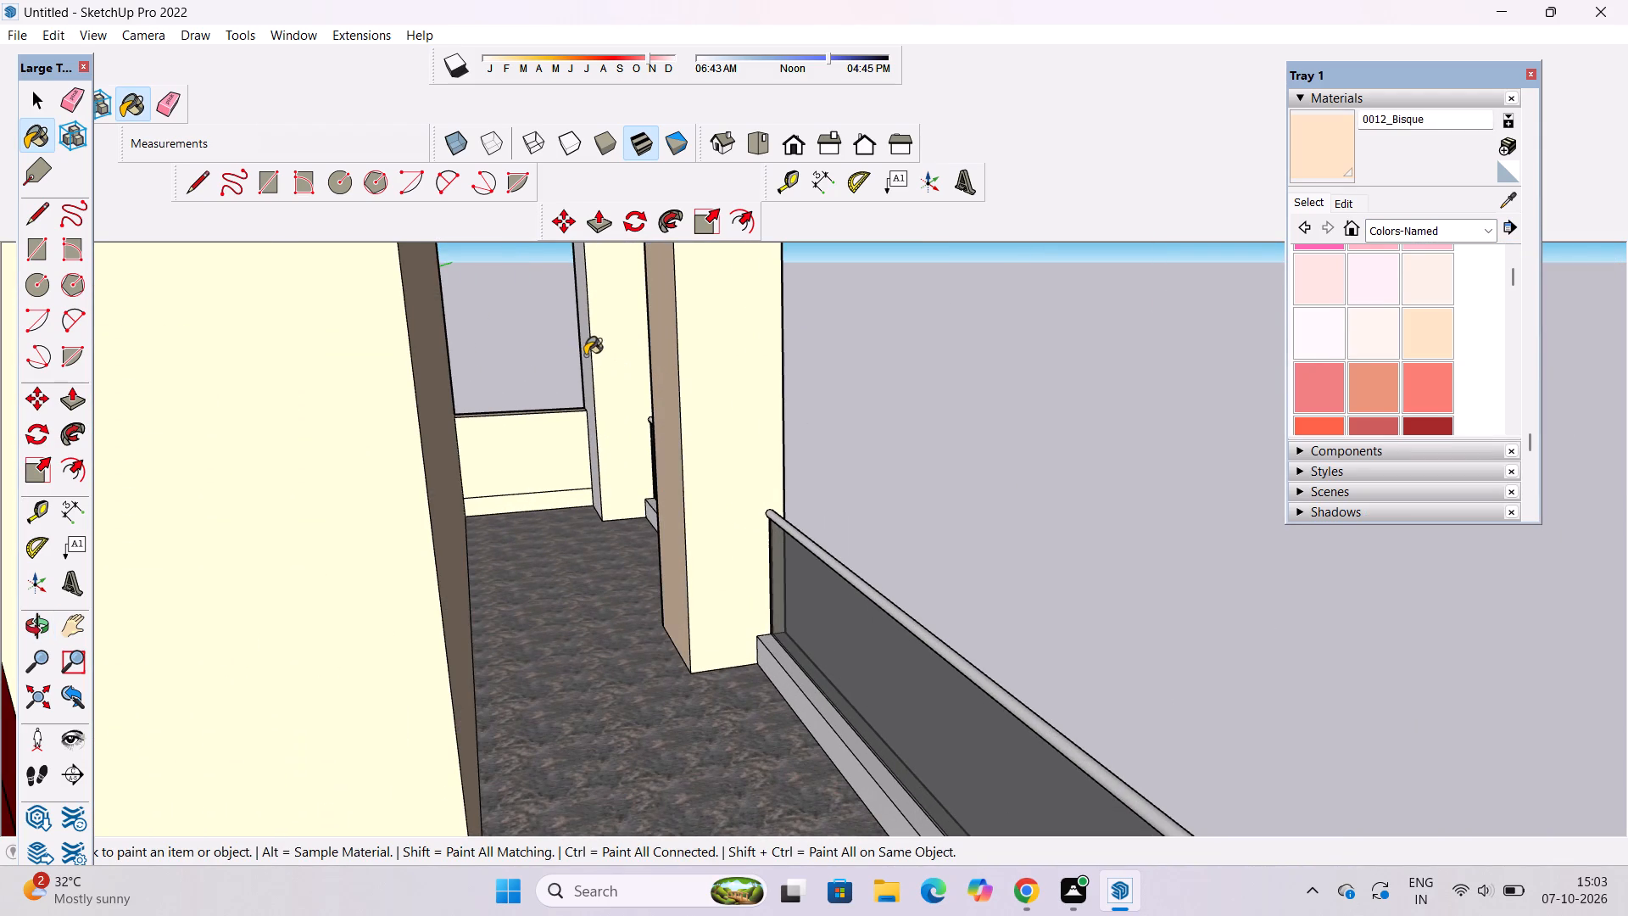
# Paint the side and top faces of the low curbs under that balcony's glass railings with 0012_Bisque.
pyautogui.scroll(6, 615, 511)
pyautogui.click(694, 519)
pyautogui.click(705, 509)
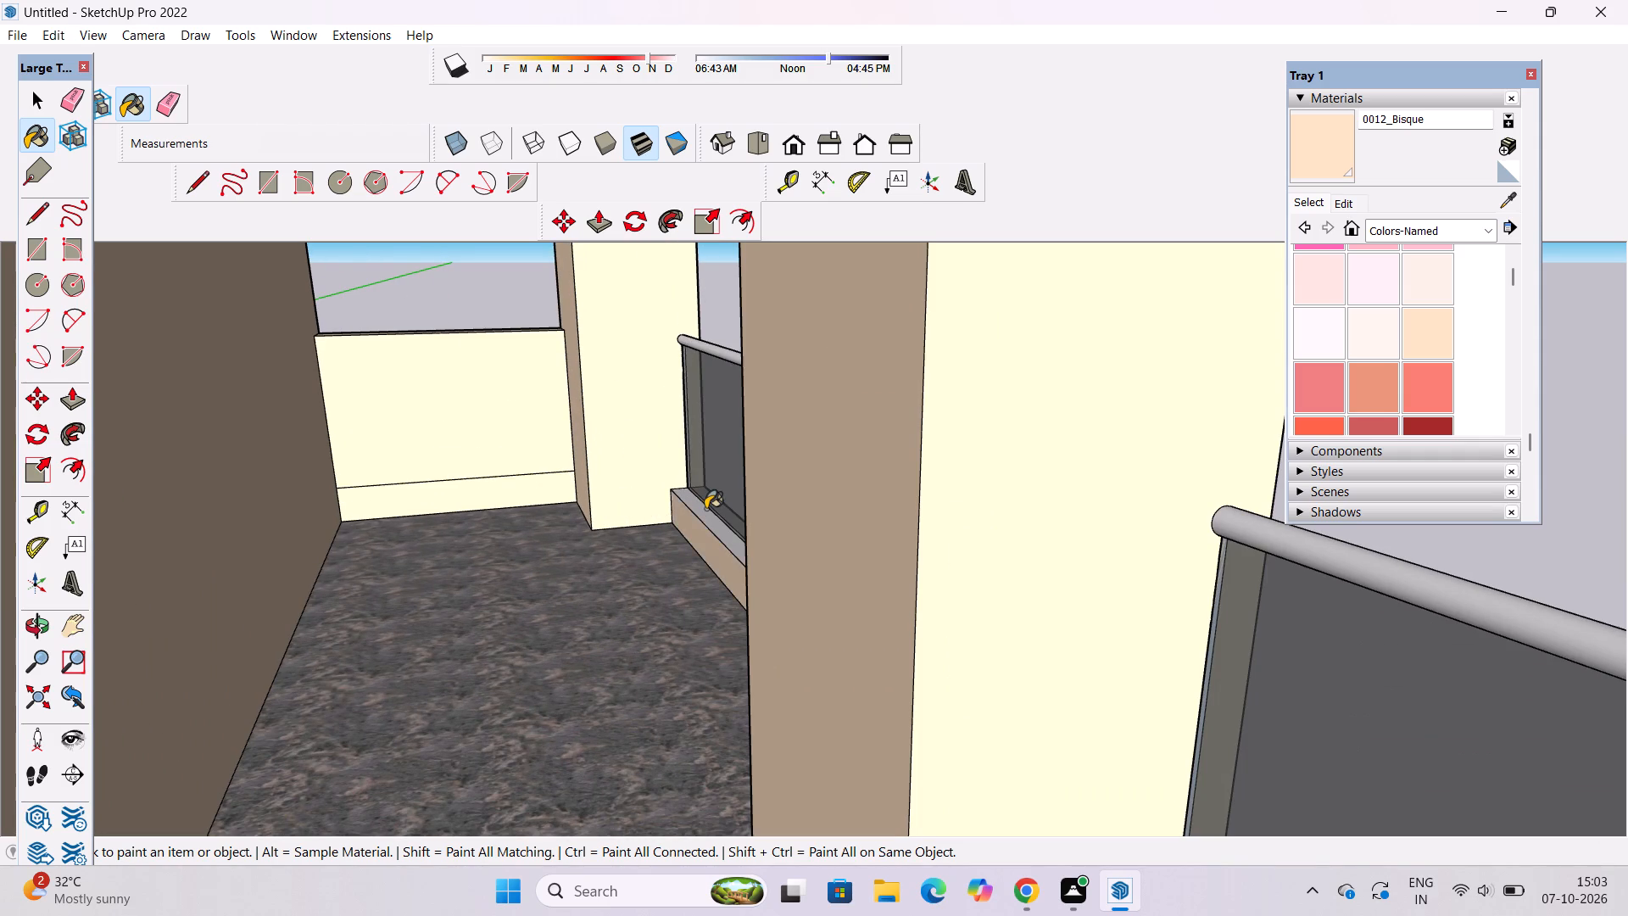
pyautogui.scroll(-11, 655, 366)
pyautogui.scroll(15, 768, 489)
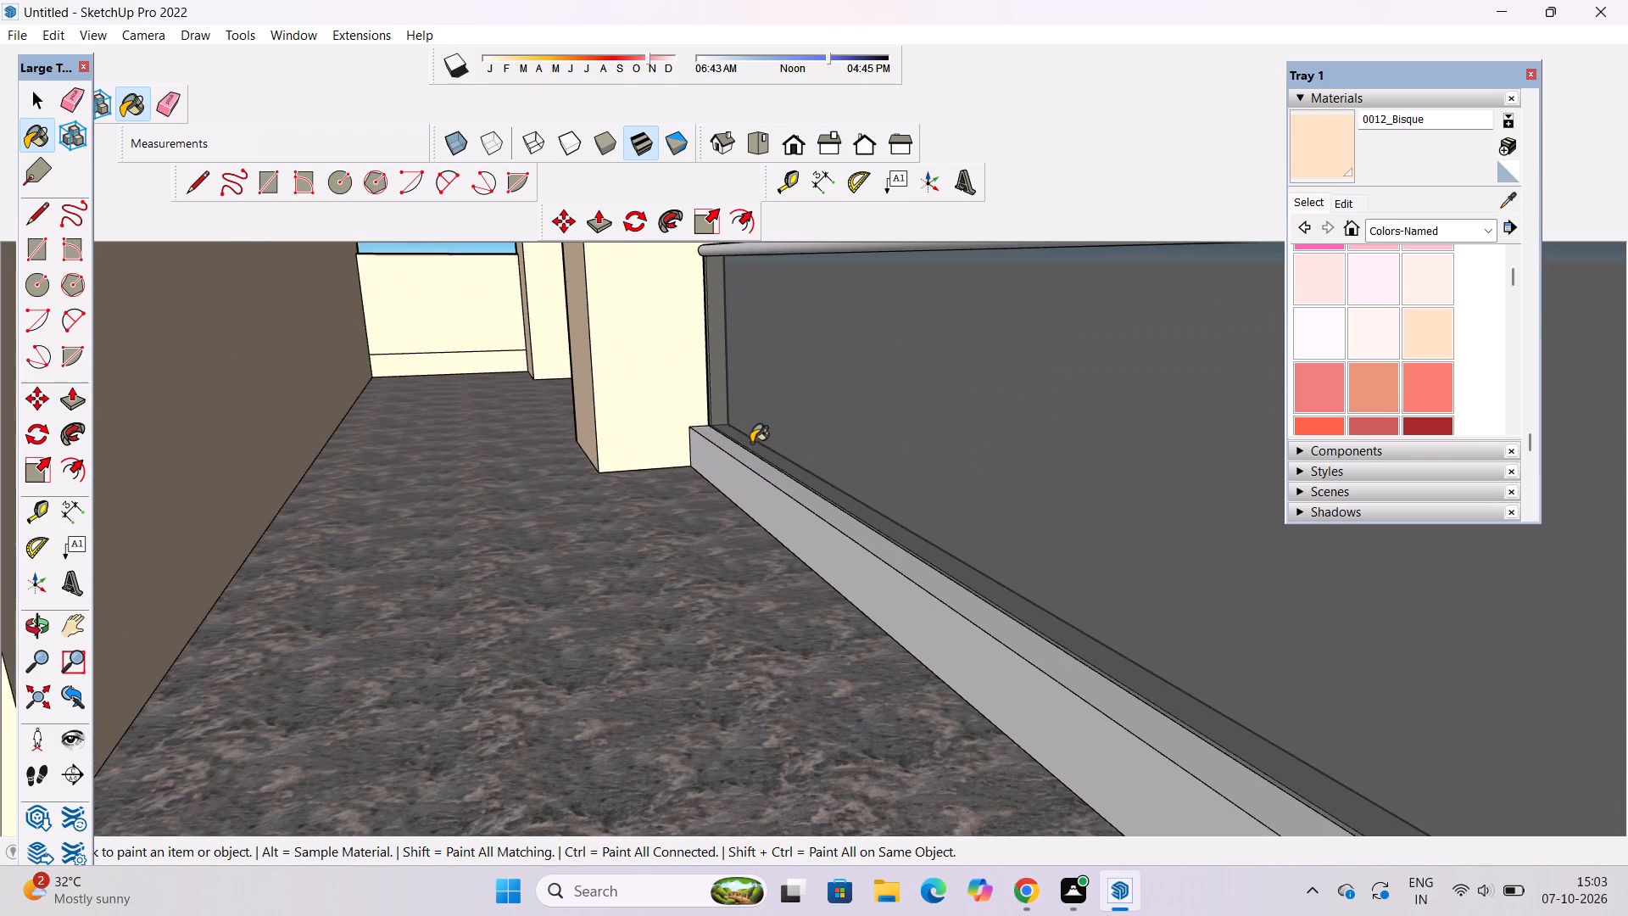
pyautogui.click(755, 489)
pyautogui.click(762, 468)
pyautogui.scroll(-20, 683, 443)
pyautogui.scroll(-1, 683, 443)
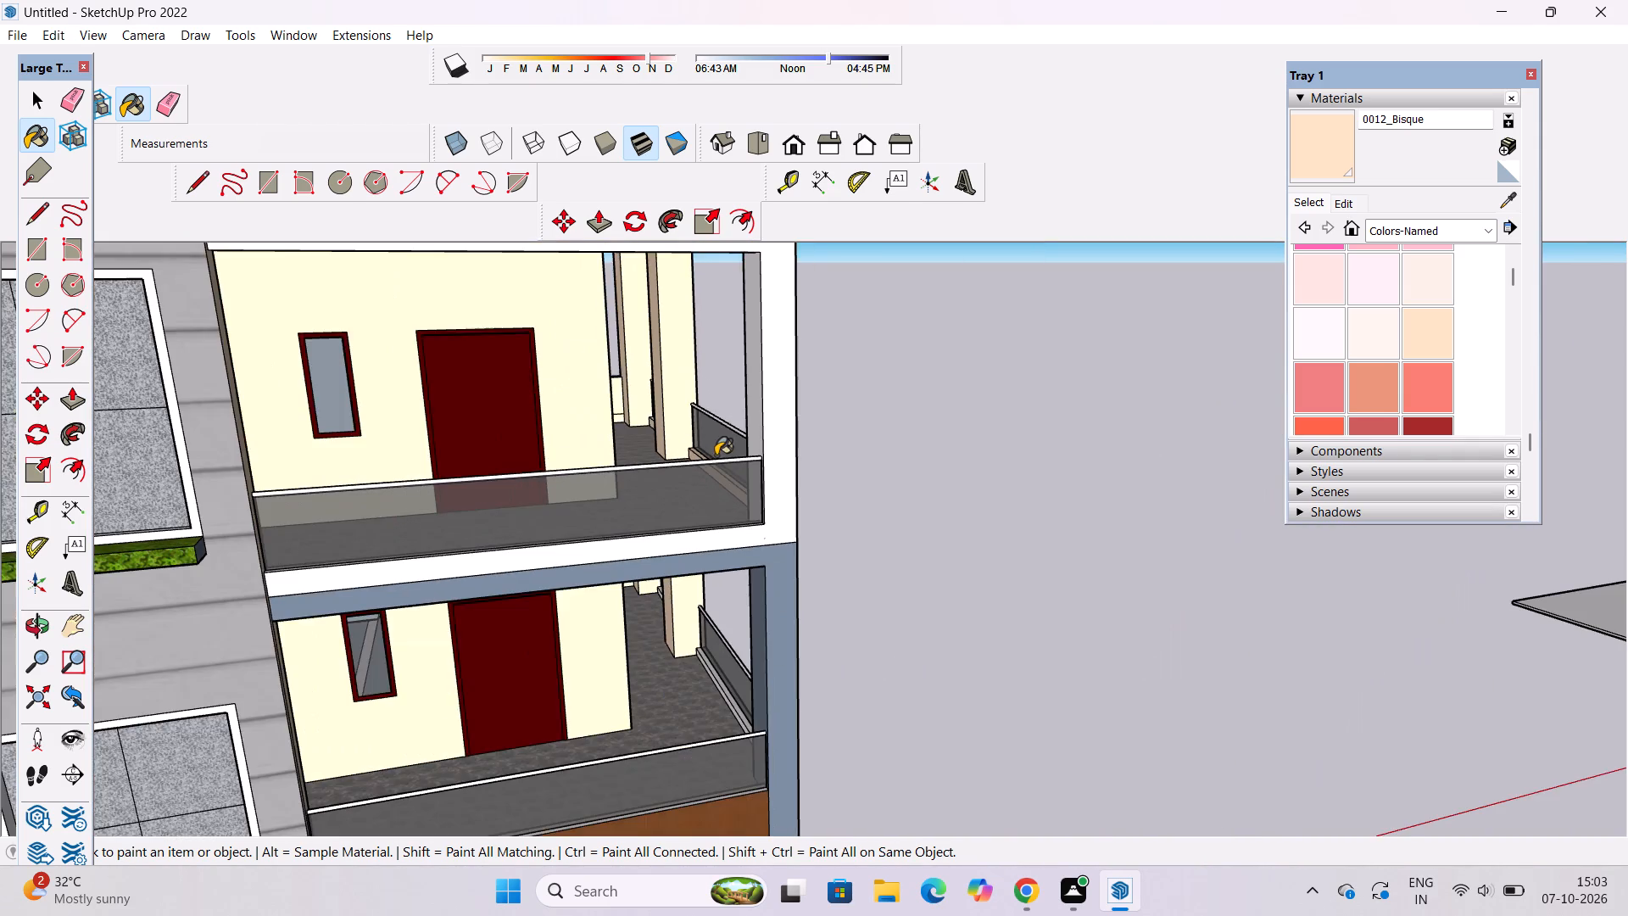
# Examine the building from all sides, including the column side and the diagonal-banded staircase corner, for faces still unpainted.
pyautogui.press('space')
pyautogui.write('o')
pyautogui.scroll(-6, 742, 436)
pyautogui.moveTo(927, 419); pyautogui.dragTo(714, 415)
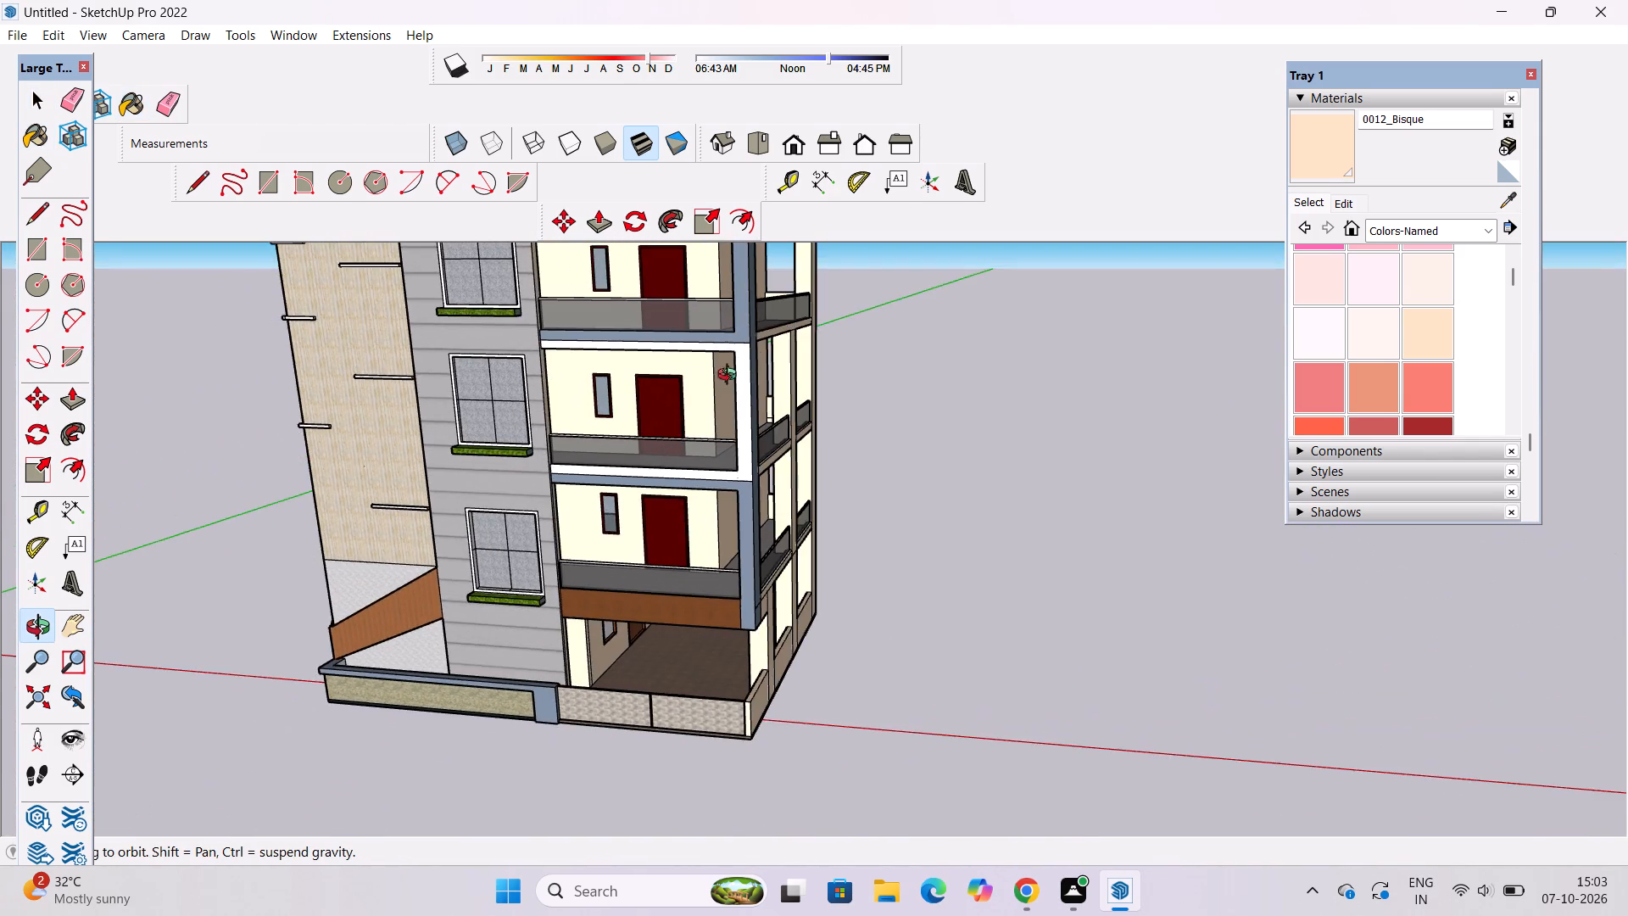
pyautogui.scroll(6, 757, 359)
pyautogui.scroll(-6, 699, 438)
pyautogui.moveTo(728, 541); pyautogui.dragTo(751, 507)
pyautogui.scroll(-6, 751, 506)
pyautogui.moveTo(719, 561); pyautogui.dragTo(750, 562)
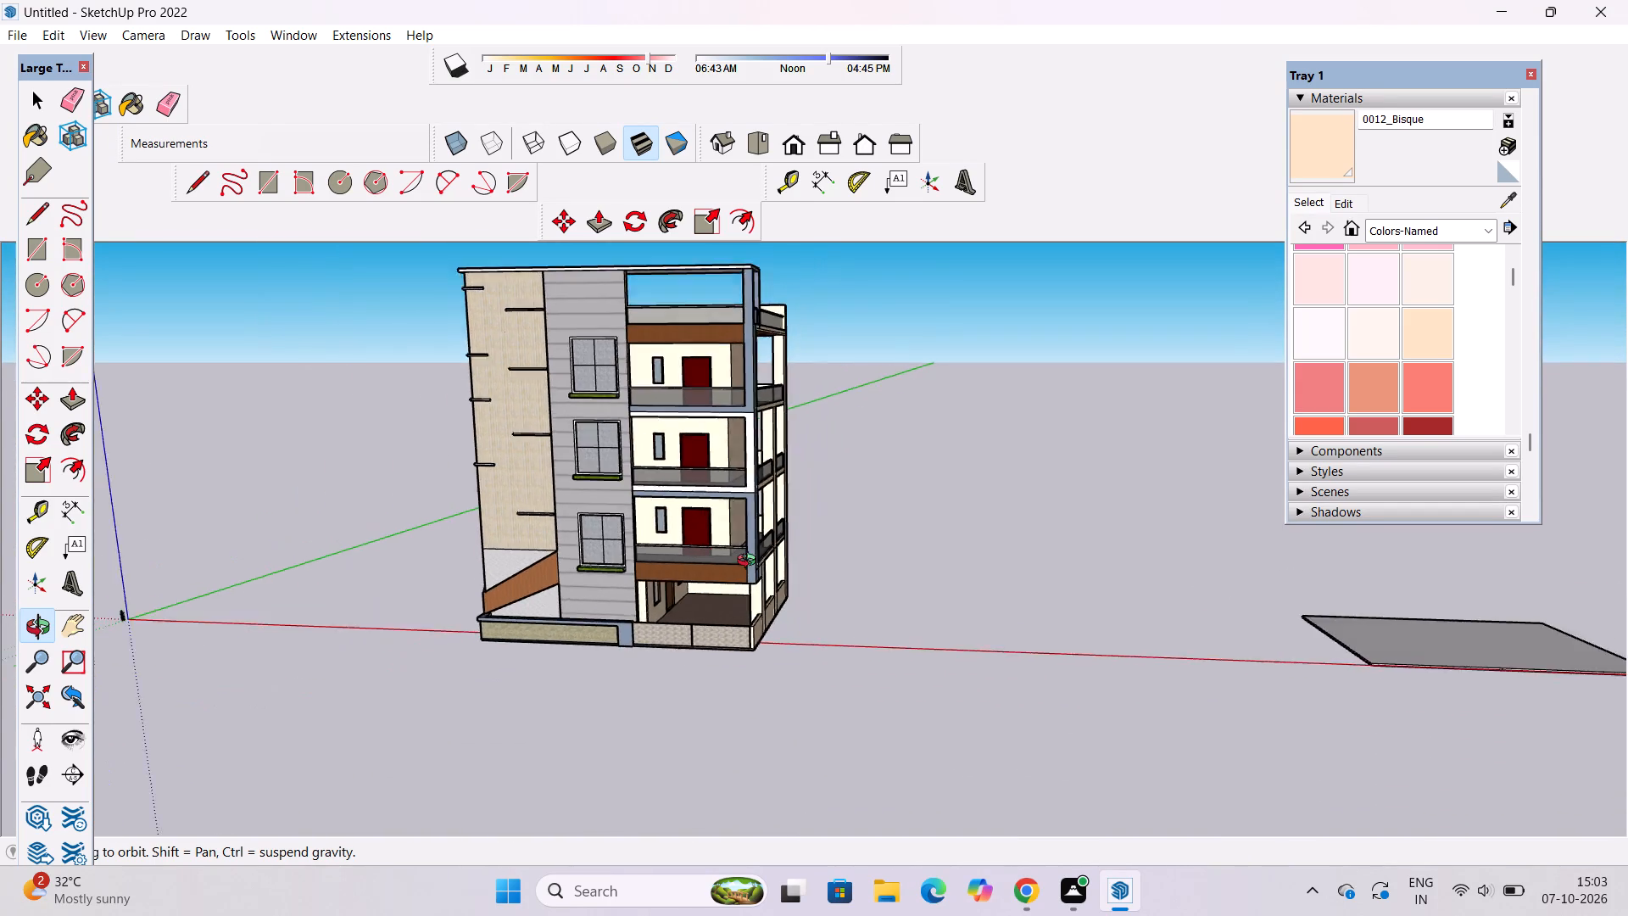
pyautogui.moveTo(750, 562); pyautogui.dragTo(878, 554)
pyautogui.scroll(4, 811, 632)
pyautogui.moveTo(785, 612); pyautogui.dragTo(51, 596)
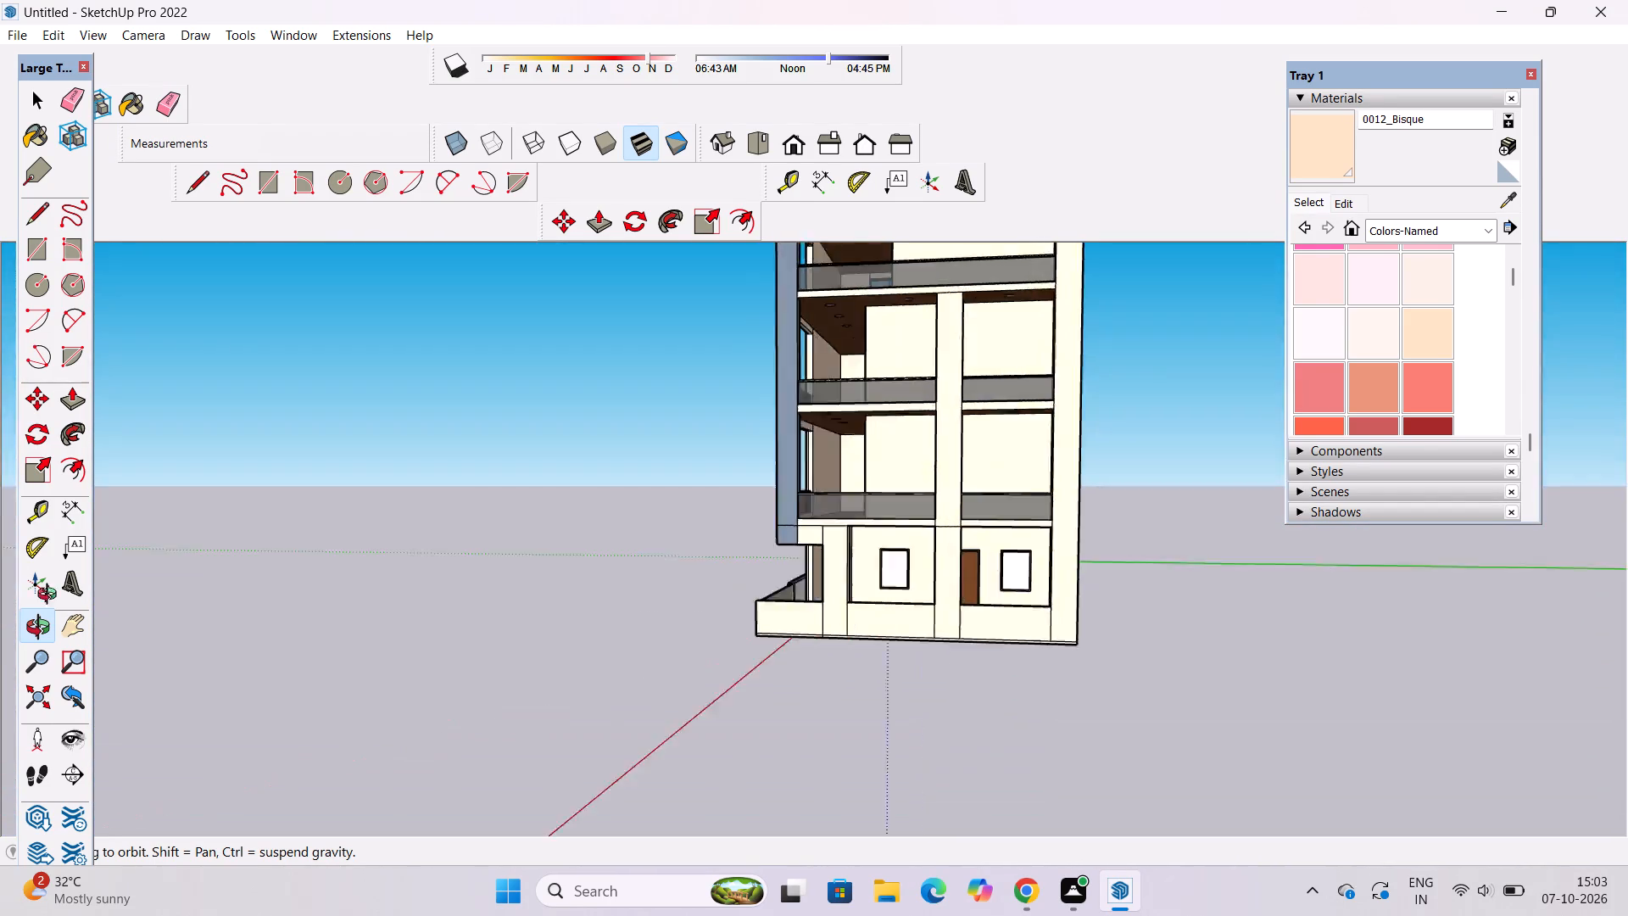
pyautogui.moveTo(51, 596); pyautogui.dragTo(538, 667)
pyautogui.click(789, 631)
pyautogui.scroll(-6, 834, 608)
pyautogui.moveTo(466, 561); pyautogui.dragTo(840, 536)
pyautogui.scroll(-5, 834, 567)
pyautogui.moveTo(758, 640); pyautogui.dragTo(924, 587)
pyautogui.scroll(12, 780, 603)
pyautogui.moveTo(773, 588); pyautogui.dragTo(748, 520)
pyautogui.keyDown('shift'); pyautogui.scroll(12, 724, 500); pyautogui.keyUp('shift')
pyautogui.keyDown('shift'); pyautogui.moveTo(701, 485); pyautogui.dragTo(713, 466); pyautogui.keyUp('shift')
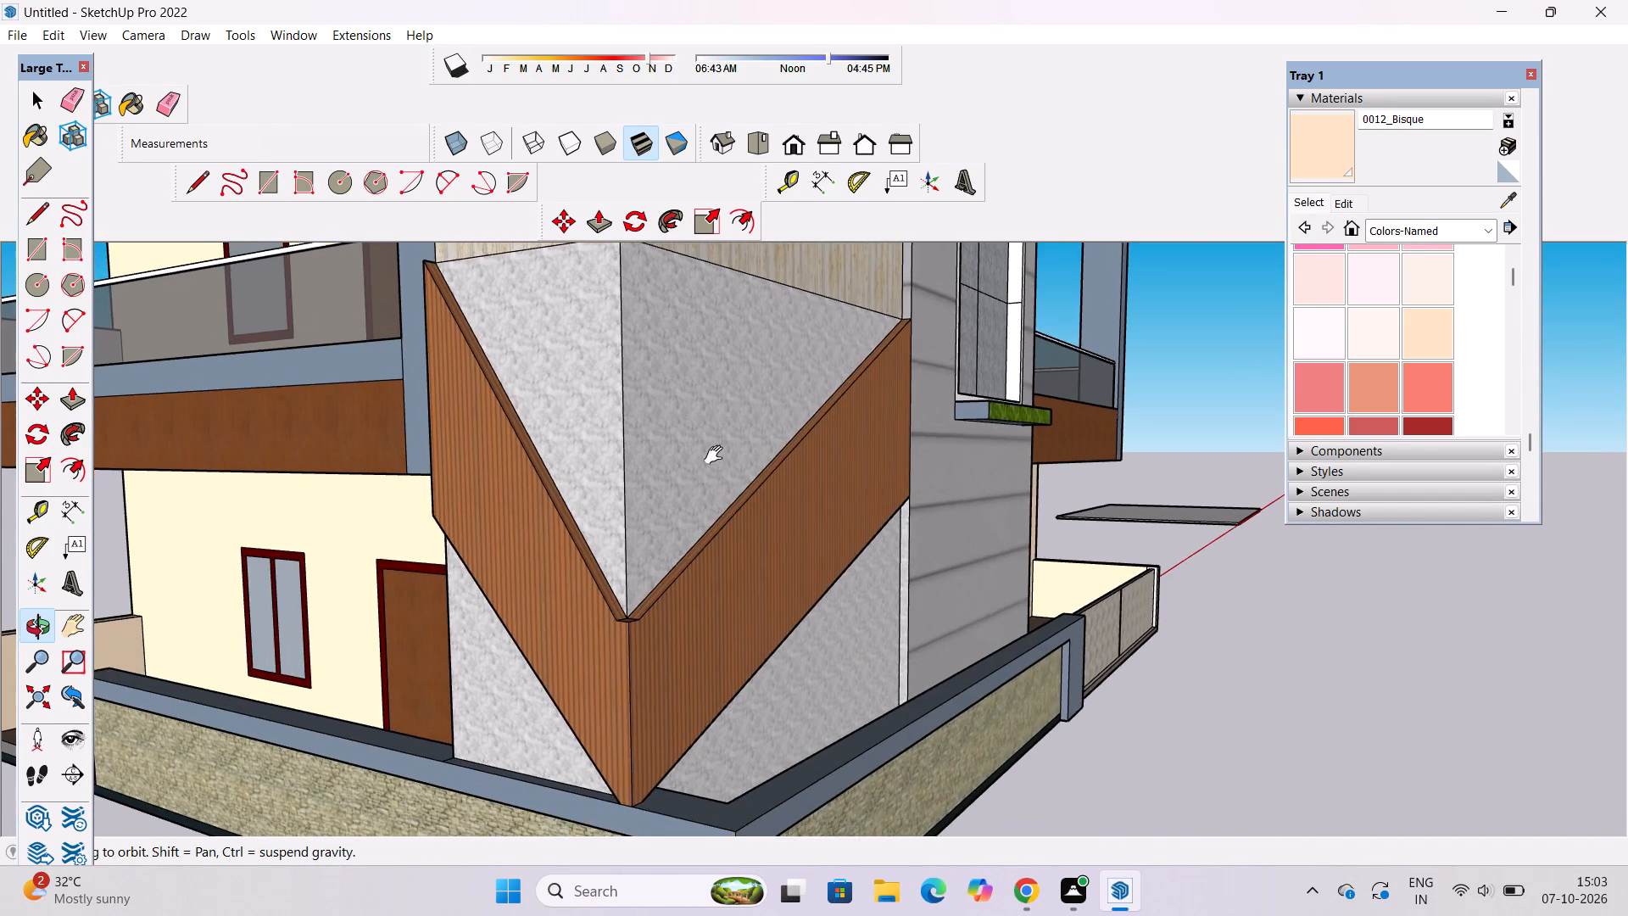
# Review the building's full height around the diagonal-banded corner, checking the stair tower, grey window wall, planter ledges and balconies on both sides.
pyautogui.scroll(-6, 717, 455)
pyautogui.moveTo(709, 480); pyautogui.dragTo(680, 505)
pyautogui.keyDown('shift'); pyautogui.moveTo(680, 516); pyautogui.dragTo(691, 498); pyautogui.keyUp('shift')
pyautogui.moveTo(691, 497); pyautogui.dragTo(660, 526)
pyautogui.click(660, 526)
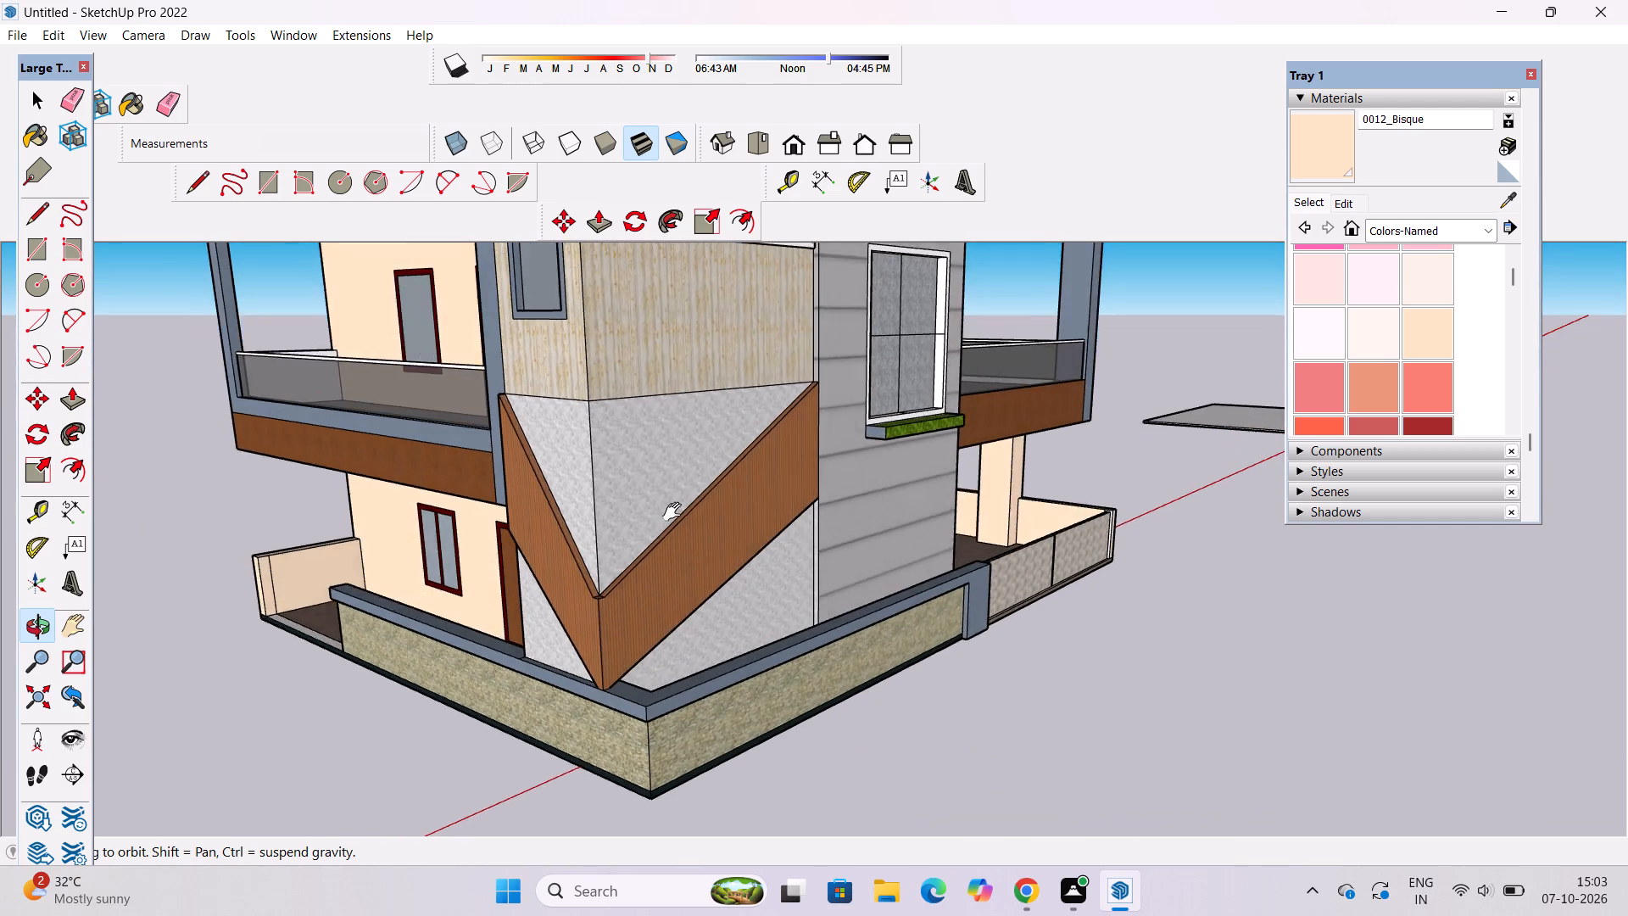
pyautogui.keyDown('shift'); pyautogui.scroll(-6, 678, 510); pyautogui.keyUp('shift')
pyautogui.keyDown('shift'); pyautogui.moveTo(753, 494); pyautogui.dragTo(755, 528); pyautogui.keyUp('shift')
pyautogui.click(755, 528)
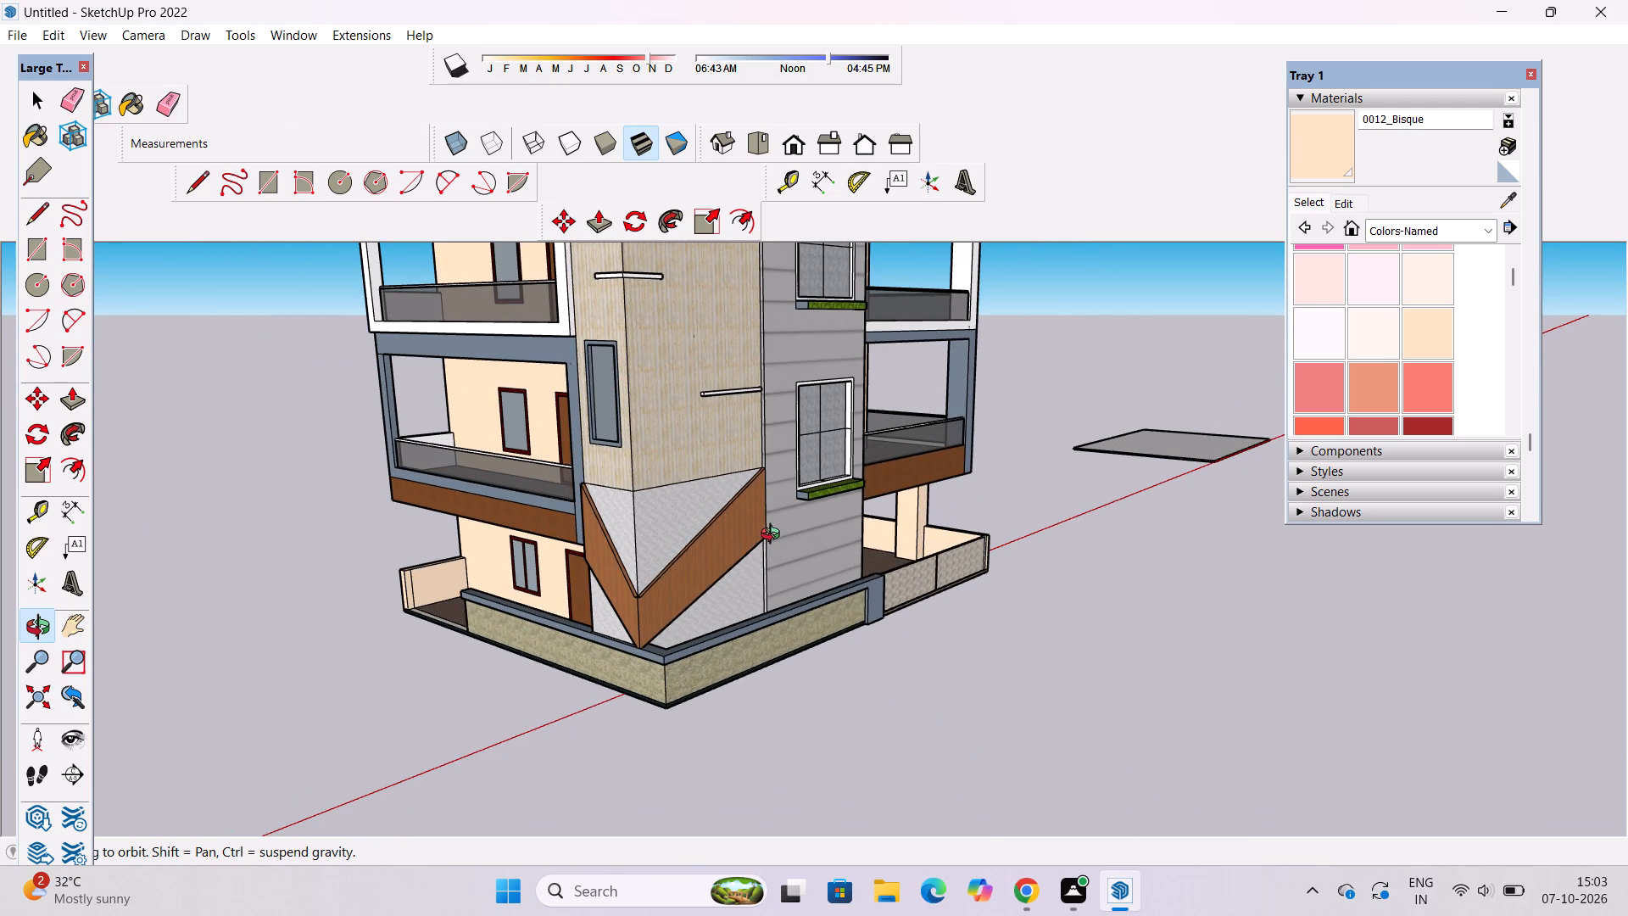
pyautogui.scroll(-2, 777, 534)
pyautogui.scroll(1, 777, 534)
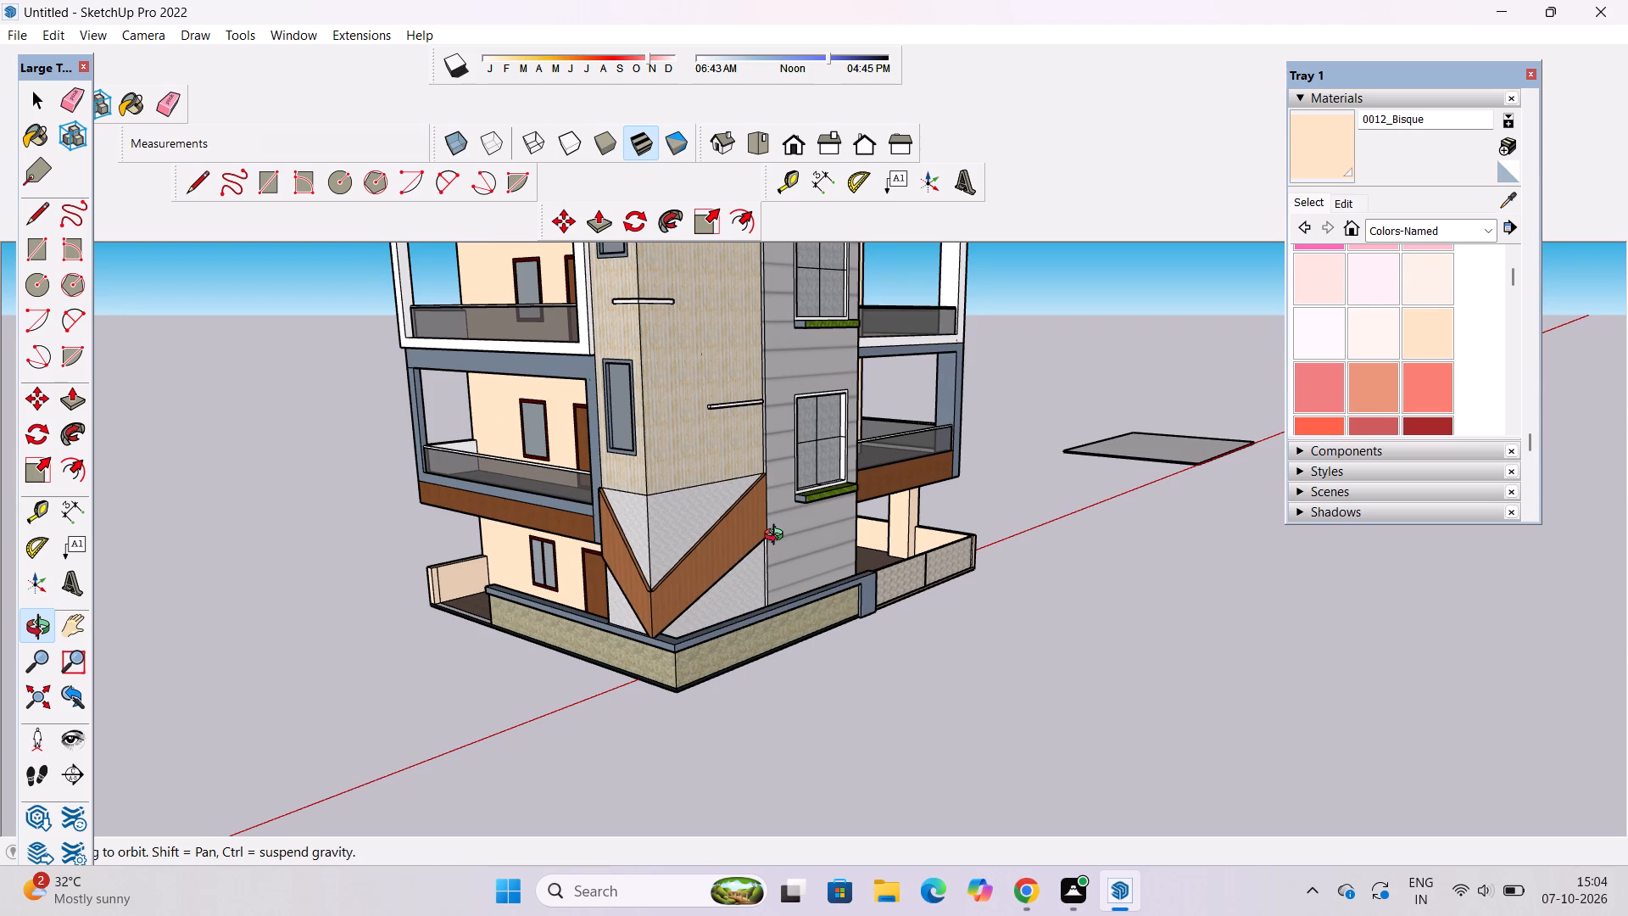
pyautogui.scroll(-2, 778, 537)
pyautogui.scroll(2, 779, 537)
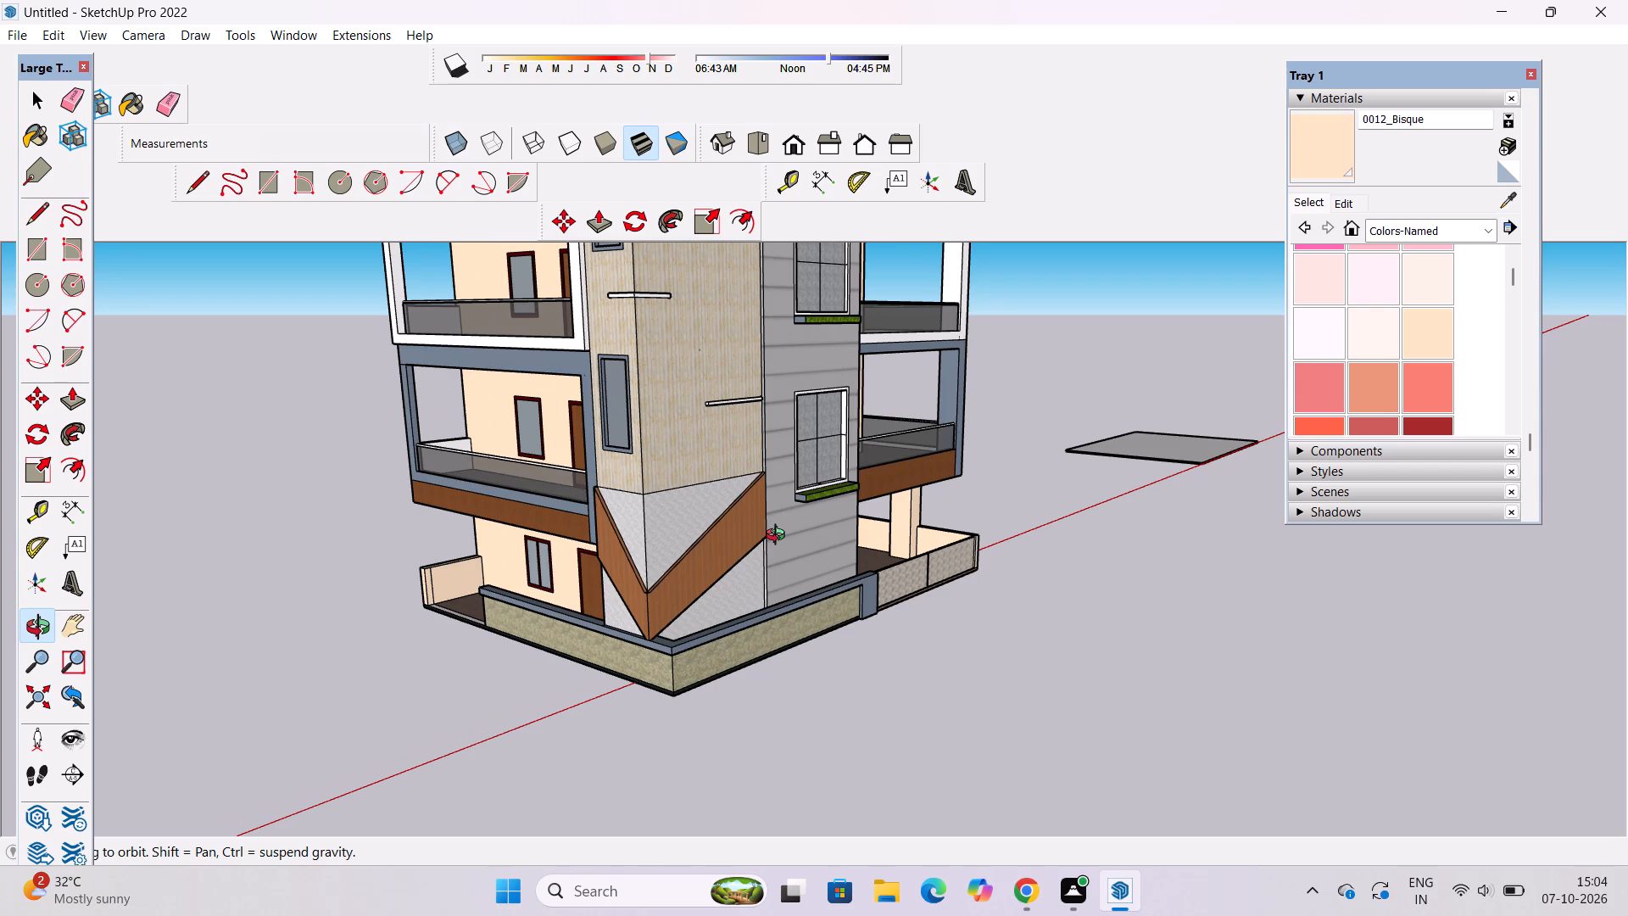
pyautogui.scroll(-6, 778, 541)
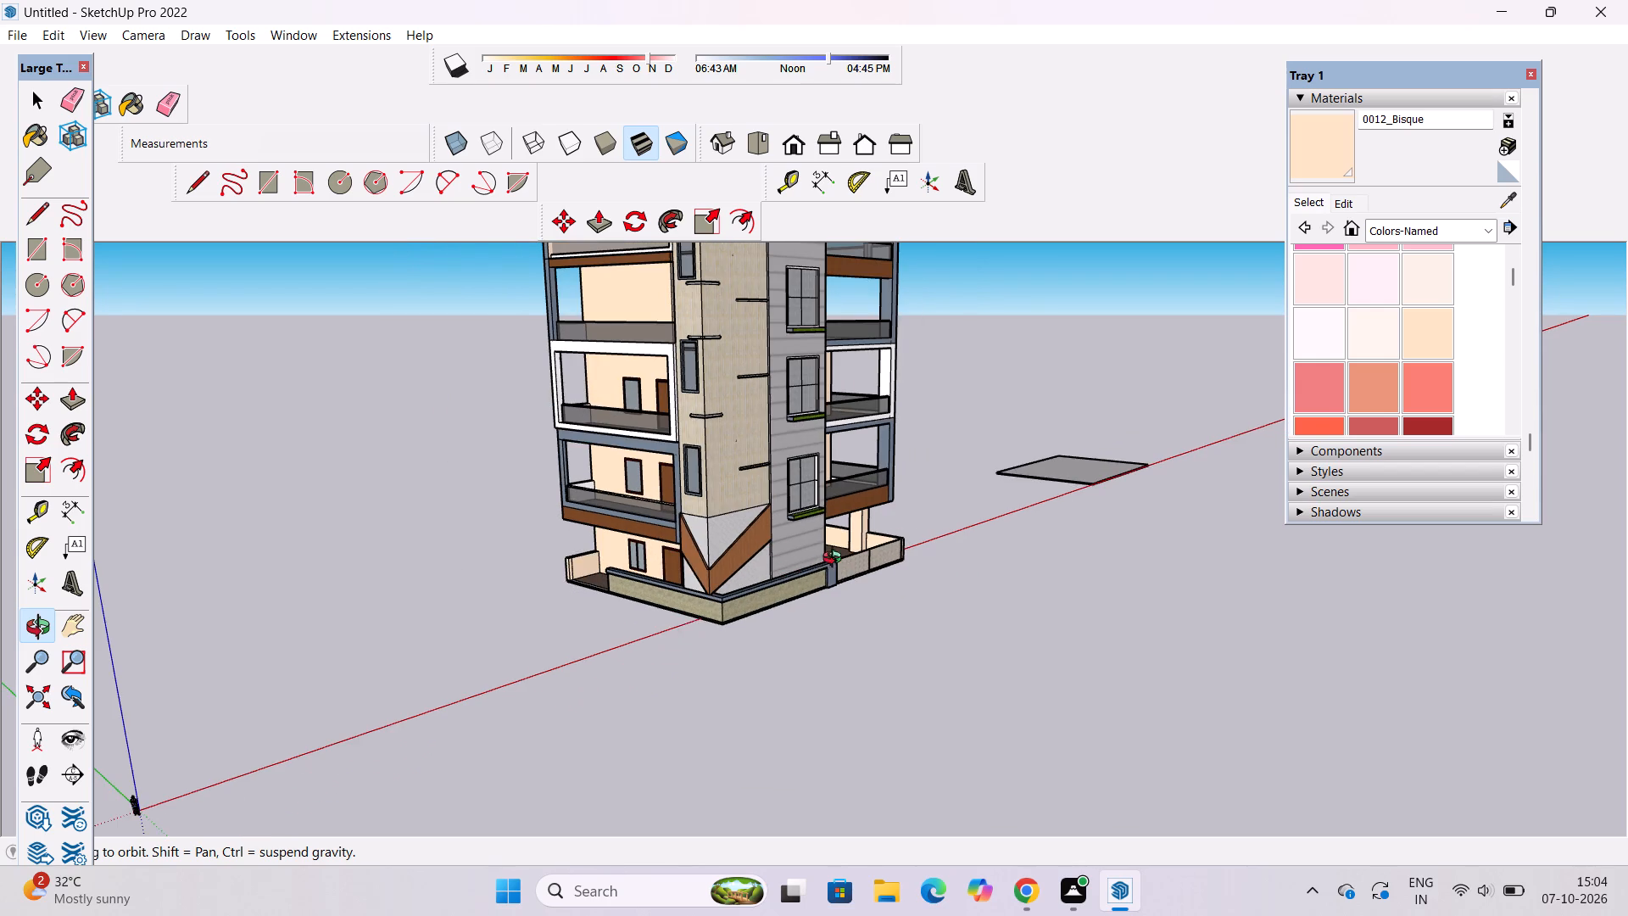
pyautogui.keyDown('shift'); pyautogui.moveTo(836, 560); pyautogui.dragTo(804, 568); pyautogui.keyUp('shift')
pyautogui.moveTo(804, 568); pyautogui.dragTo(723, 533)
pyautogui.scroll(3, 730, 518)
pyautogui.keyDown('shift'); pyautogui.moveTo(810, 474); pyautogui.dragTo(791, 632); pyautogui.keyUp('shift')
pyautogui.scroll(3, 623, 545)
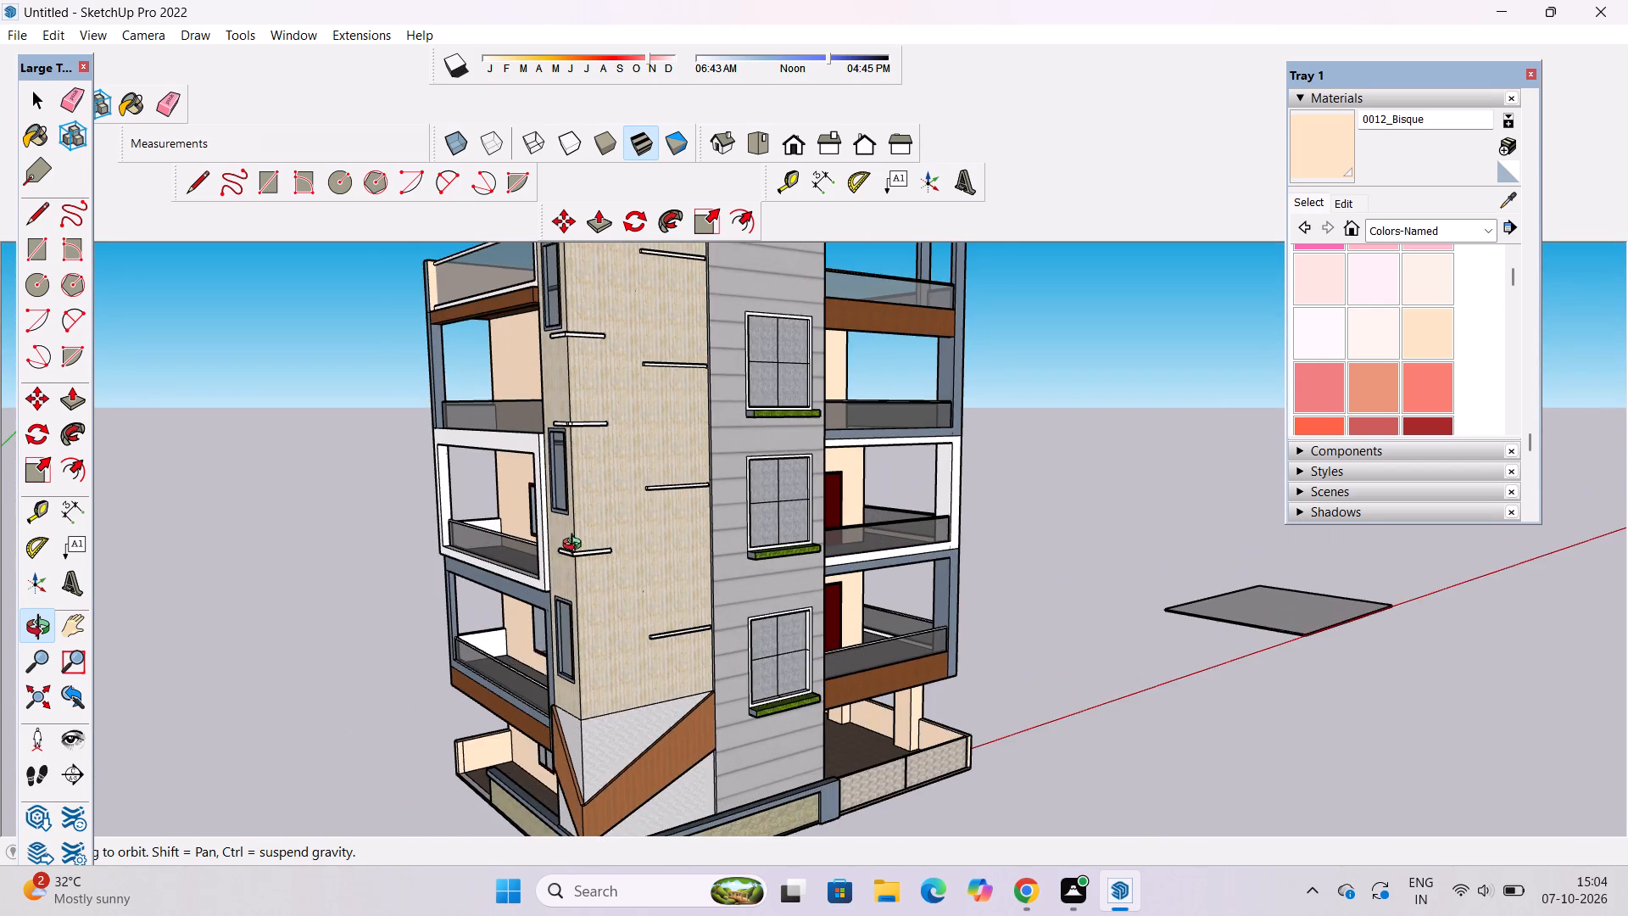
pyautogui.moveTo(576, 547); pyautogui.dragTo(762, 543)
pyautogui.scroll(-5, 781, 536)
pyautogui.moveTo(814, 548); pyautogui.dragTo(683, 562)
pyautogui.keyDown('shift'); pyautogui.moveTo(818, 589); pyautogui.dragTo(701, 525); pyautogui.keyUp('shift')
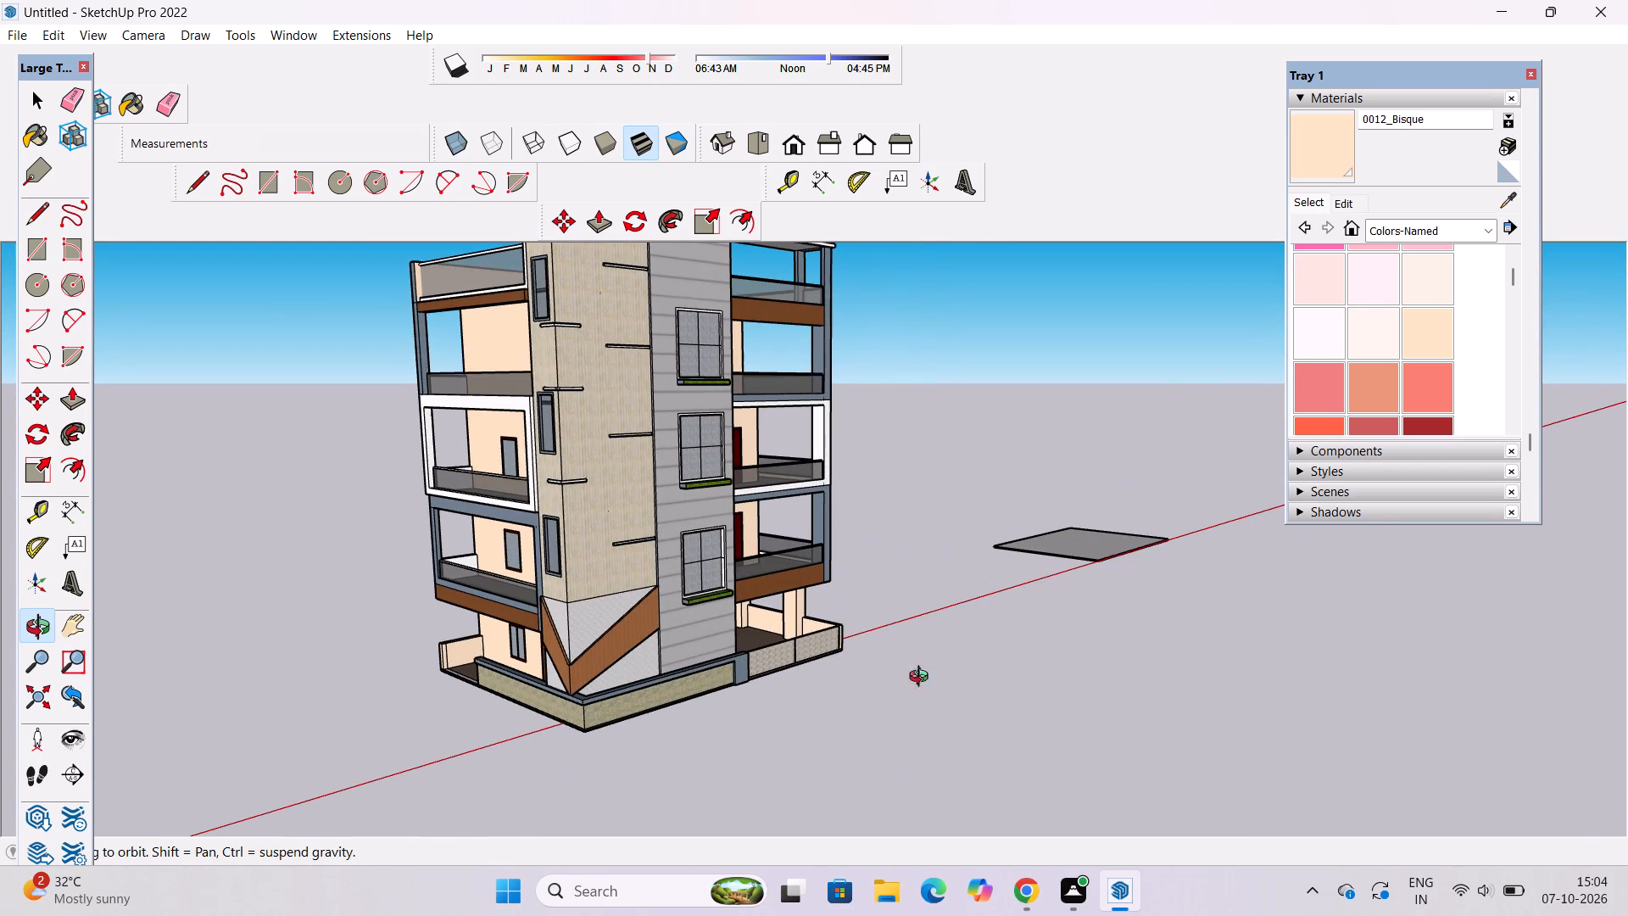
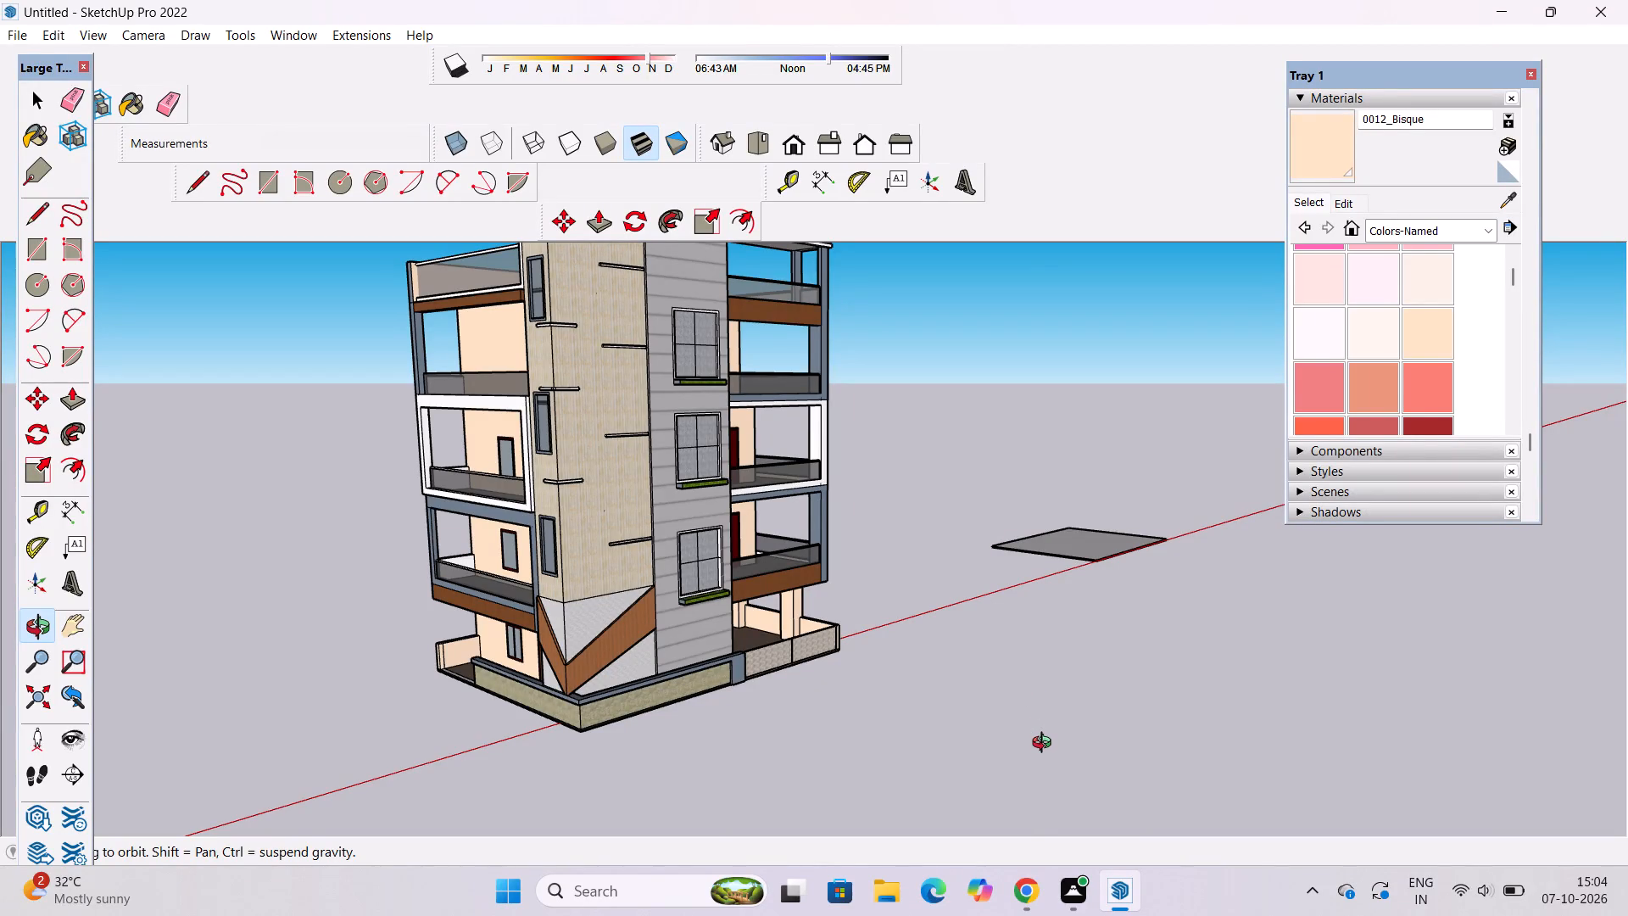
# Examine the building's exterior over its full height, from the diagonal-banded stair tower across the grey window wall to the balconies.
pyautogui.scroll(-2, 1045, 746)
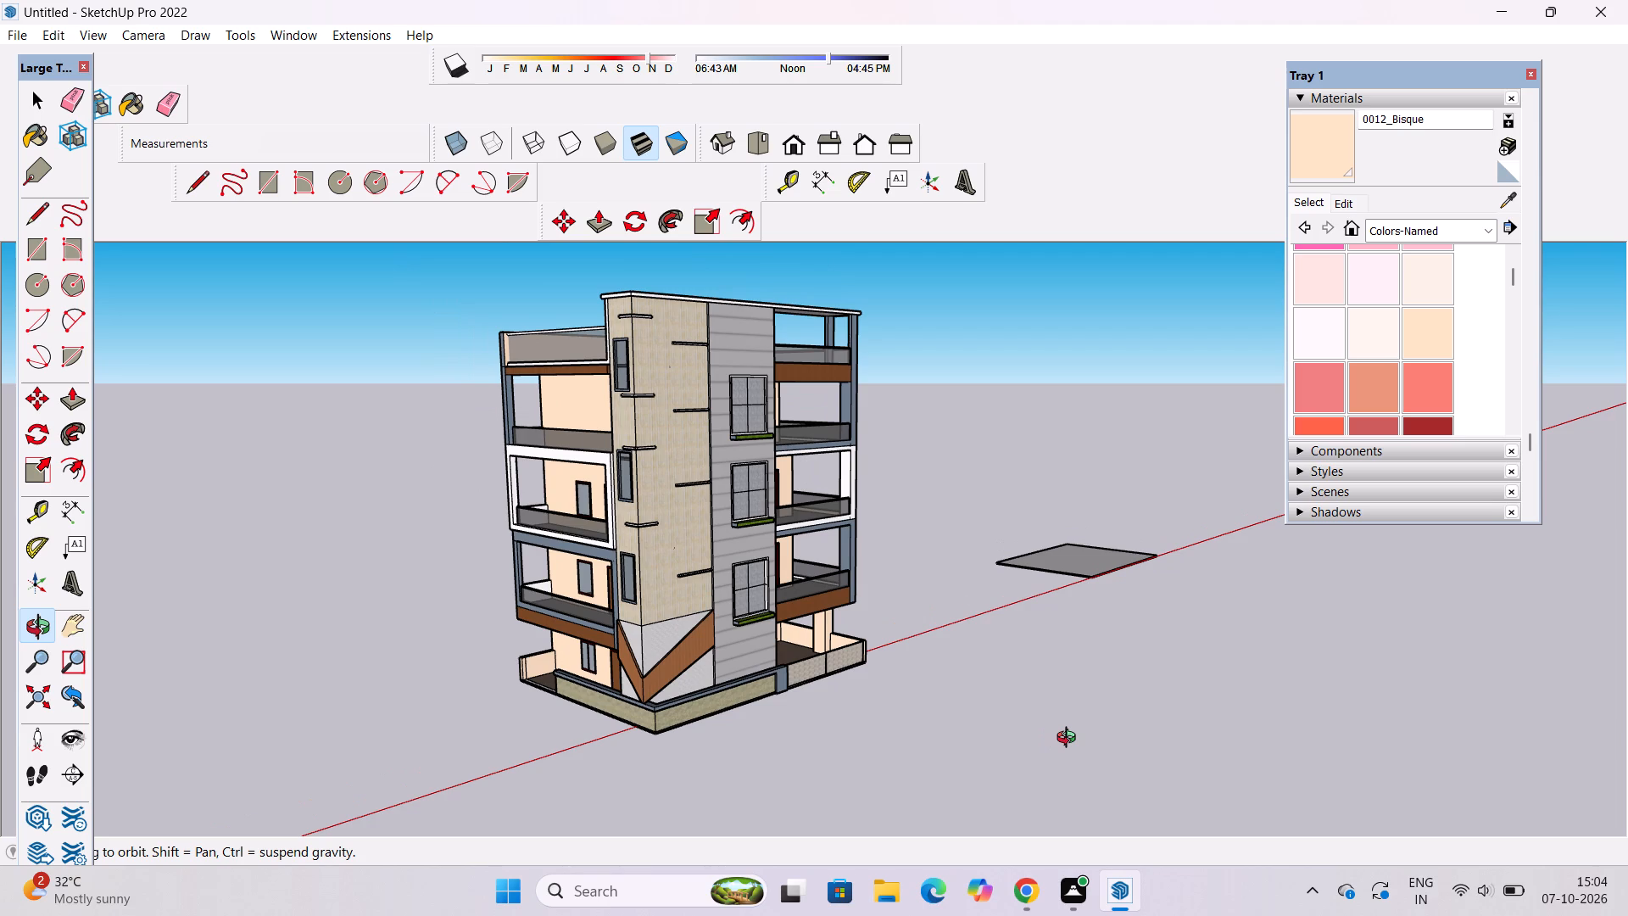
pyautogui.scroll(-2, 1047, 717)
pyautogui.scroll(2, 919, 682)
pyautogui.keyDown('shift'); pyautogui.moveTo(902, 695); pyautogui.dragTo(1140, 749); pyautogui.keyUp('shift')
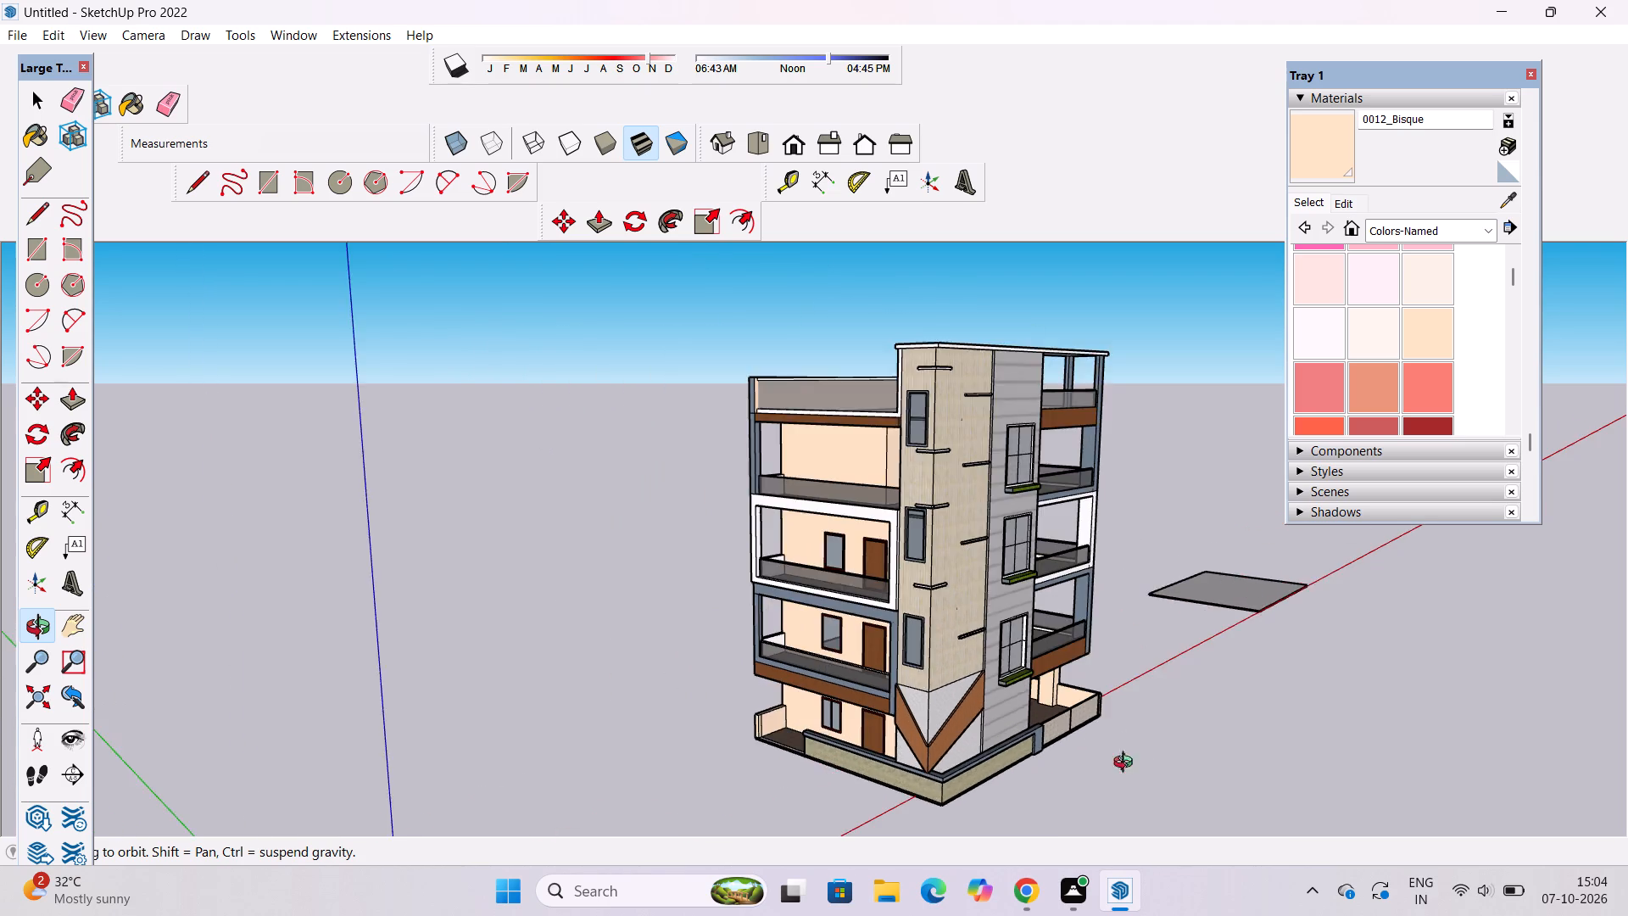
pyautogui.scroll(4, 1077, 771)
pyautogui.scroll(2, 946, 743)
pyautogui.moveTo(1043, 742); pyautogui.dragTo(590, 695)
pyautogui.scroll(7, 939, 570)
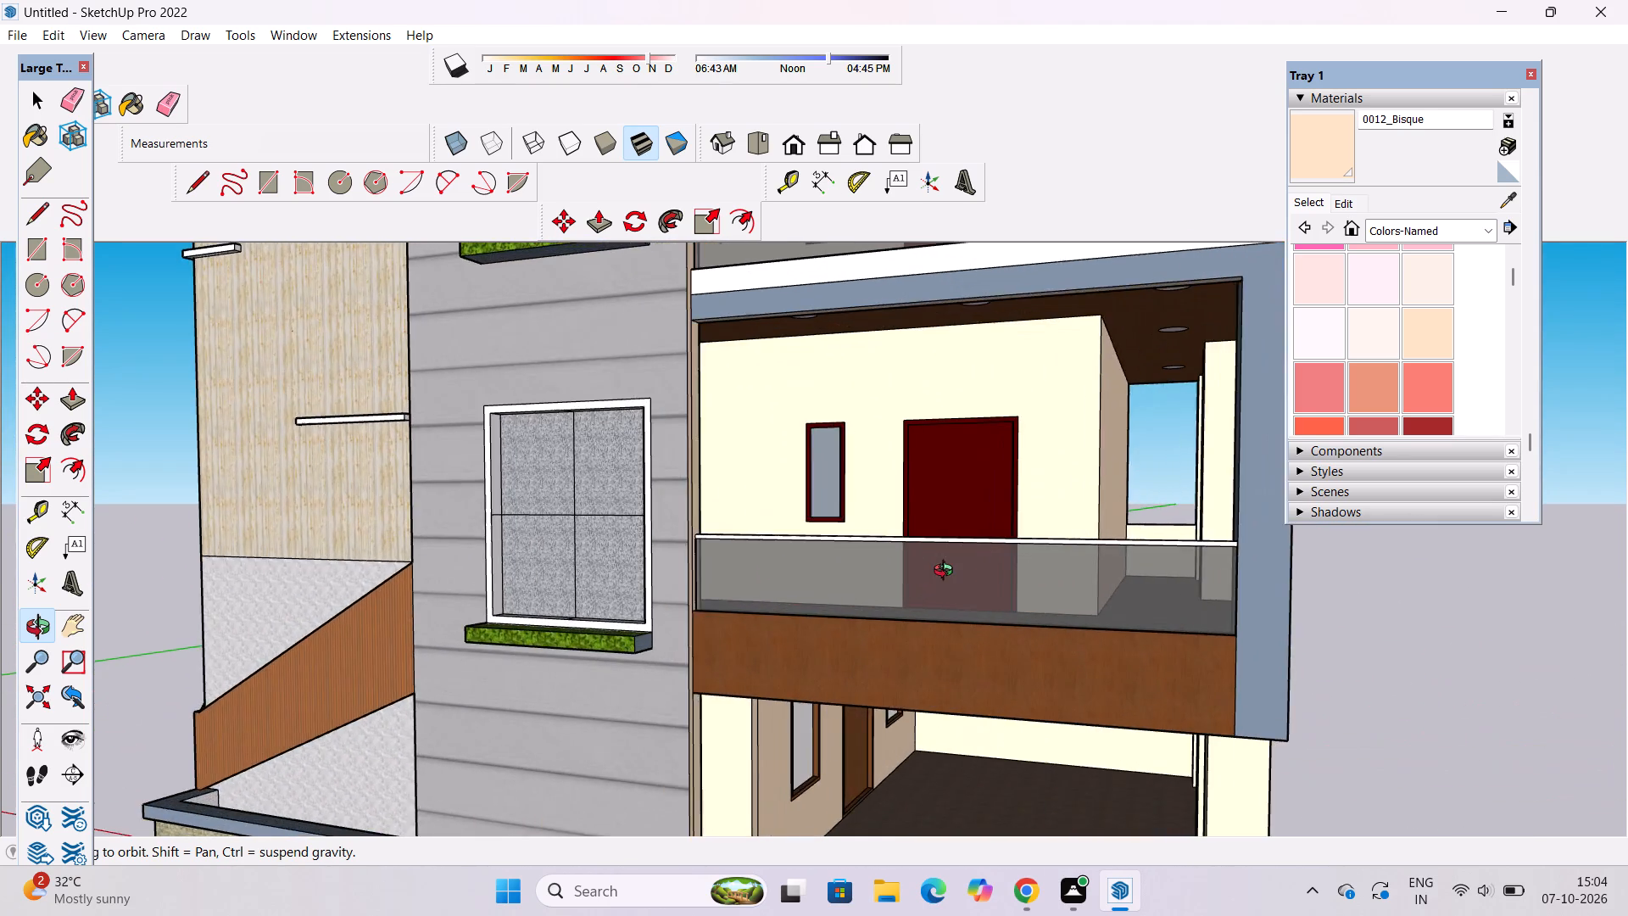
pyautogui.moveTo(1198, 536); pyautogui.dragTo(817, 622)
pyautogui.scroll(-5, 817, 622)
pyautogui.moveTo(832, 668); pyautogui.dragTo(1152, 851)
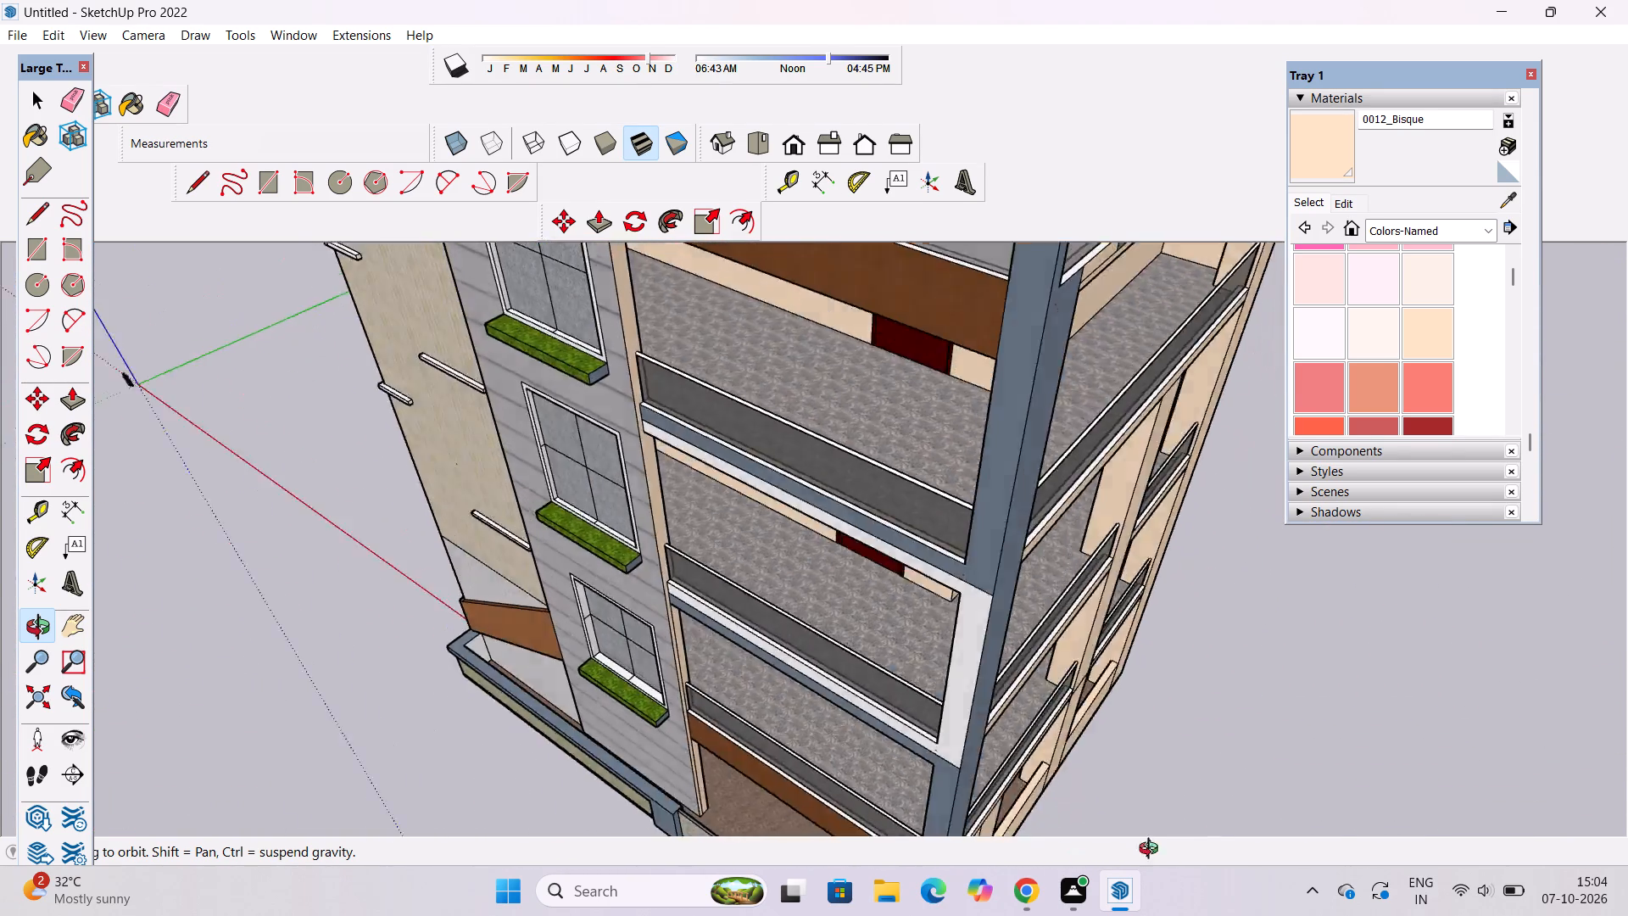
pyautogui.moveTo(1152, 851); pyautogui.dragTo(1149, 595)
pyautogui.scroll(-6, 966, 447)
pyautogui.moveTo(969, 441); pyautogui.dragTo(1146, 677)
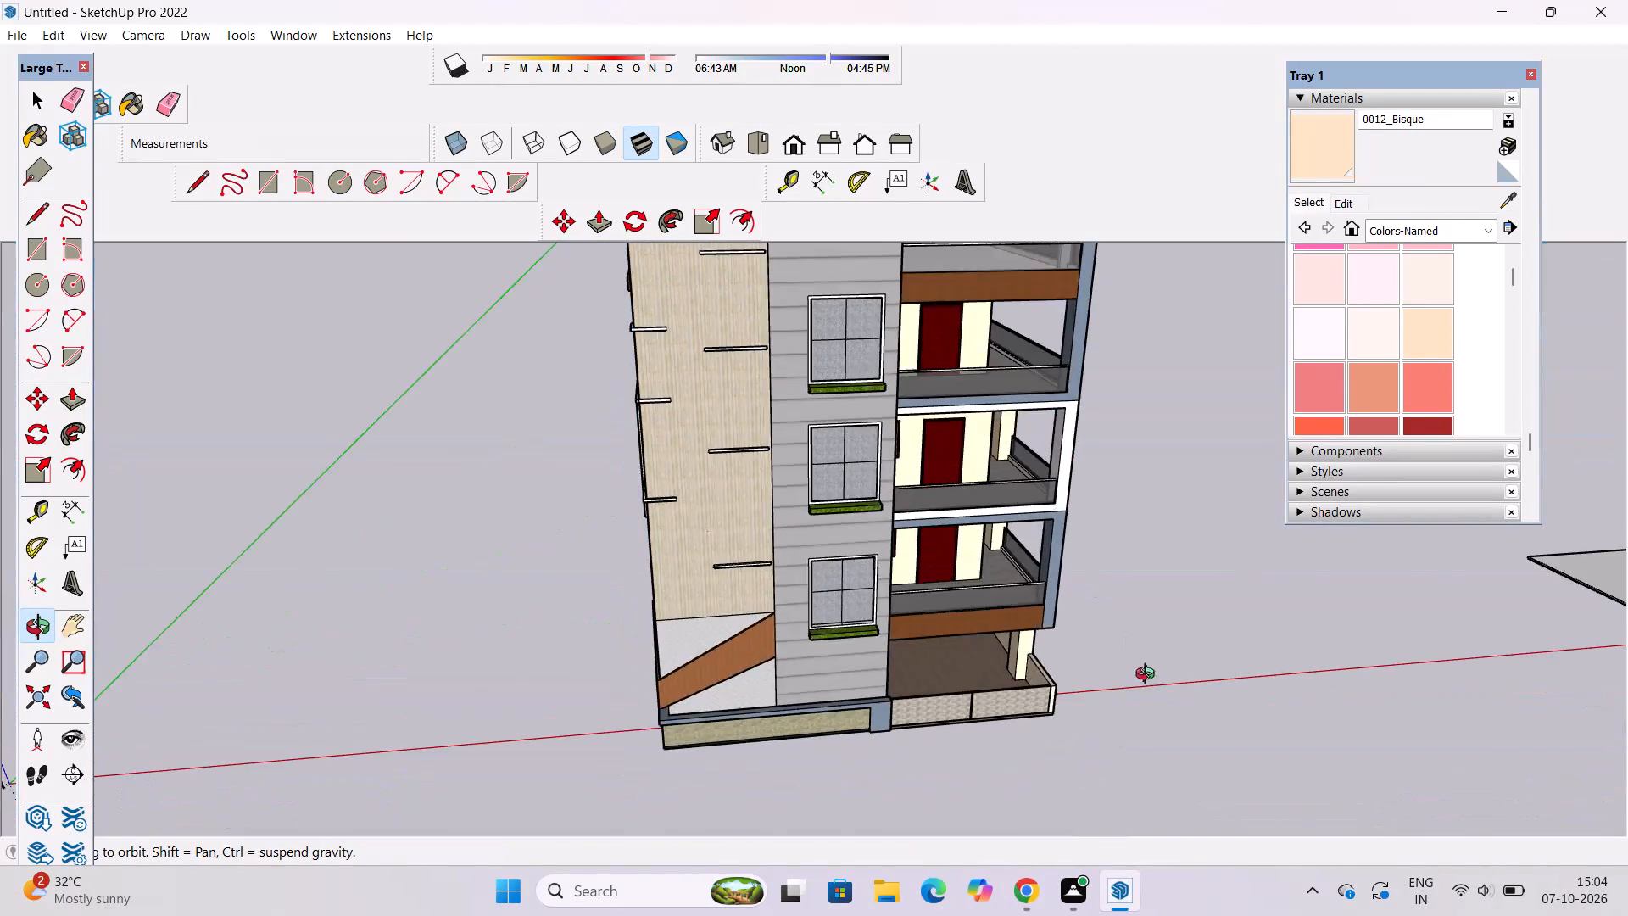
pyautogui.scroll(-5, 973, 350)
pyautogui.keyDown('shift'); pyautogui.moveTo(973, 345); pyautogui.dragTo(1028, 641); pyautogui.keyUp('shift')
pyautogui.scroll(9, 1080, 620)
pyautogui.moveTo(1137, 612); pyautogui.dragTo(979, 502)
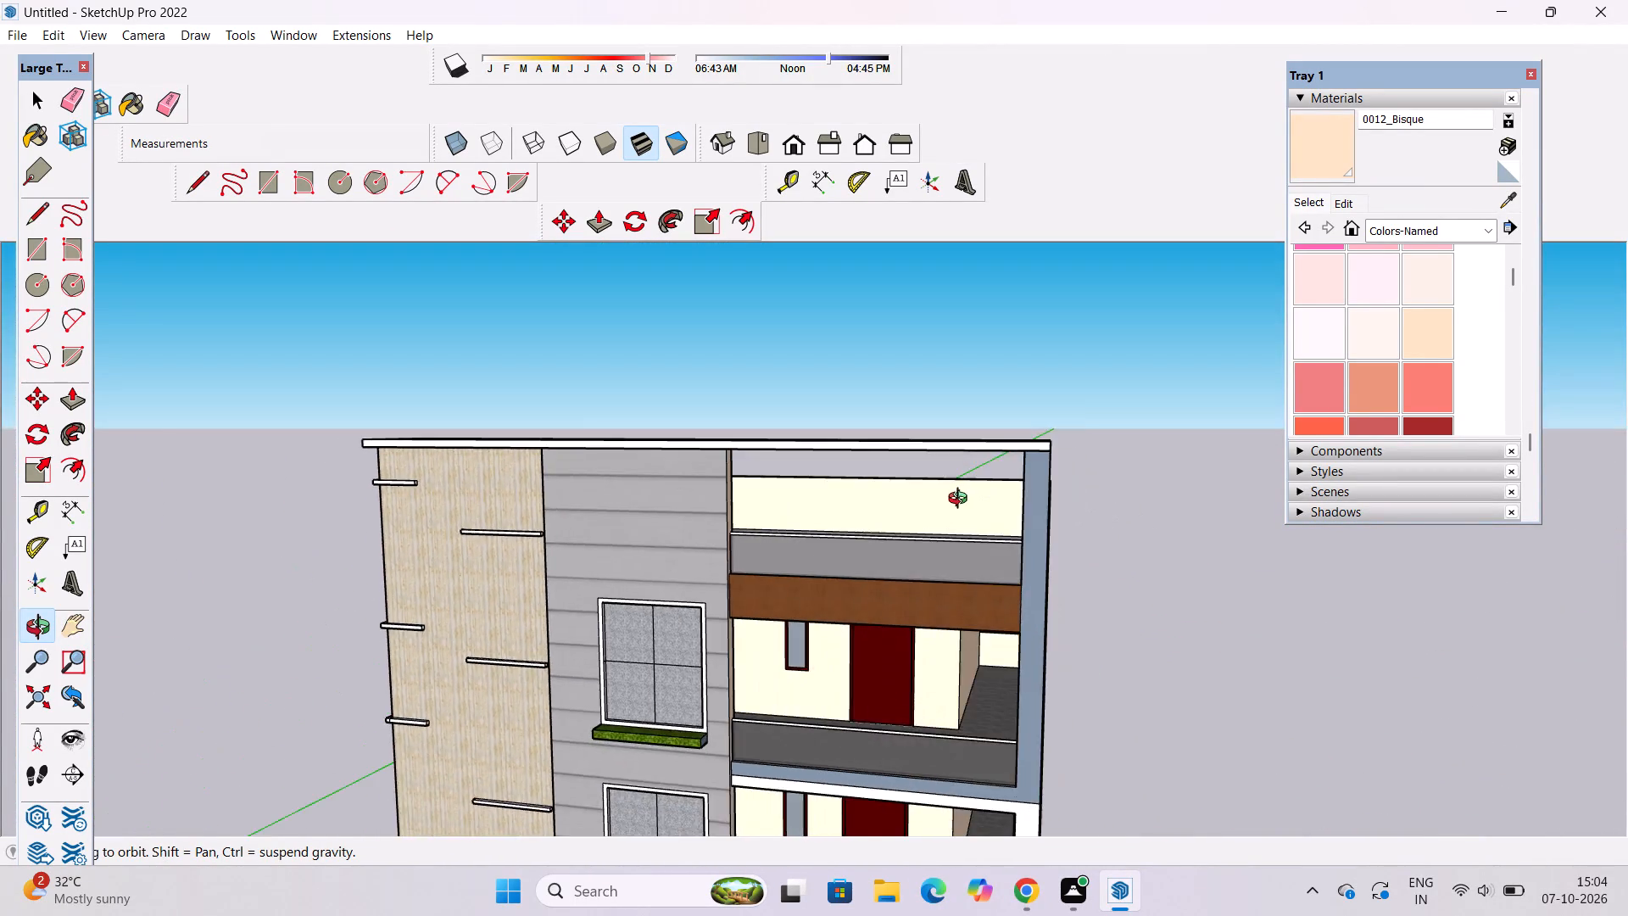
# Examine the top floor, roof terrace and overhanging roof slab from above, below and all sides for unpainted faces.
pyautogui.scroll(5, 958, 500)
pyautogui.moveTo(1040, 520); pyautogui.dragTo(895, 510)
pyautogui.scroll(2, 931, 505)
pyautogui.moveTo(967, 524); pyautogui.dragTo(733, 643)
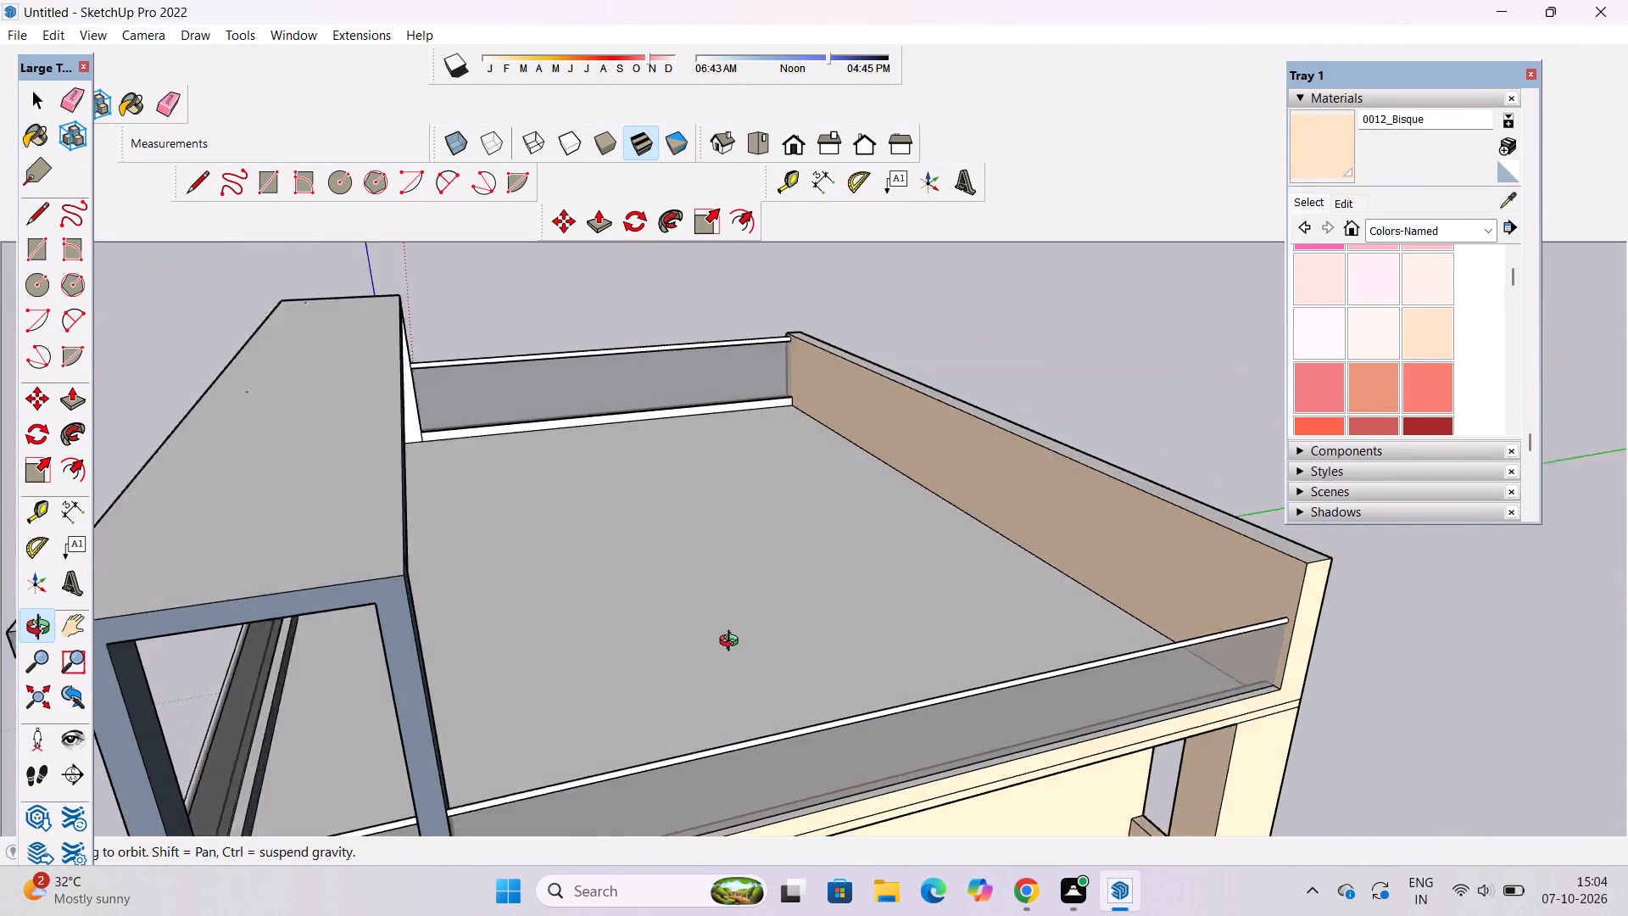
pyautogui.moveTo(733, 643); pyautogui.dragTo(704, 635)
pyautogui.moveTo(802, 628); pyautogui.dragTo(610, 587)
pyautogui.keyDown('shift'); pyautogui.moveTo(626, 578); pyautogui.dragTo(908, 645); pyautogui.keyUp('shift')
pyautogui.moveTo(898, 657); pyautogui.dragTo(723, 695)
pyautogui.scroll(3, 762, 621)
pyautogui.keyDown('shift'); pyautogui.moveTo(811, 580); pyautogui.dragTo(808, 733); pyautogui.keyUp('shift')
pyautogui.scroll(-5, 849, 695)
pyautogui.moveTo(865, 680); pyautogui.dragTo(918, 463)
pyautogui.click(918, 461)
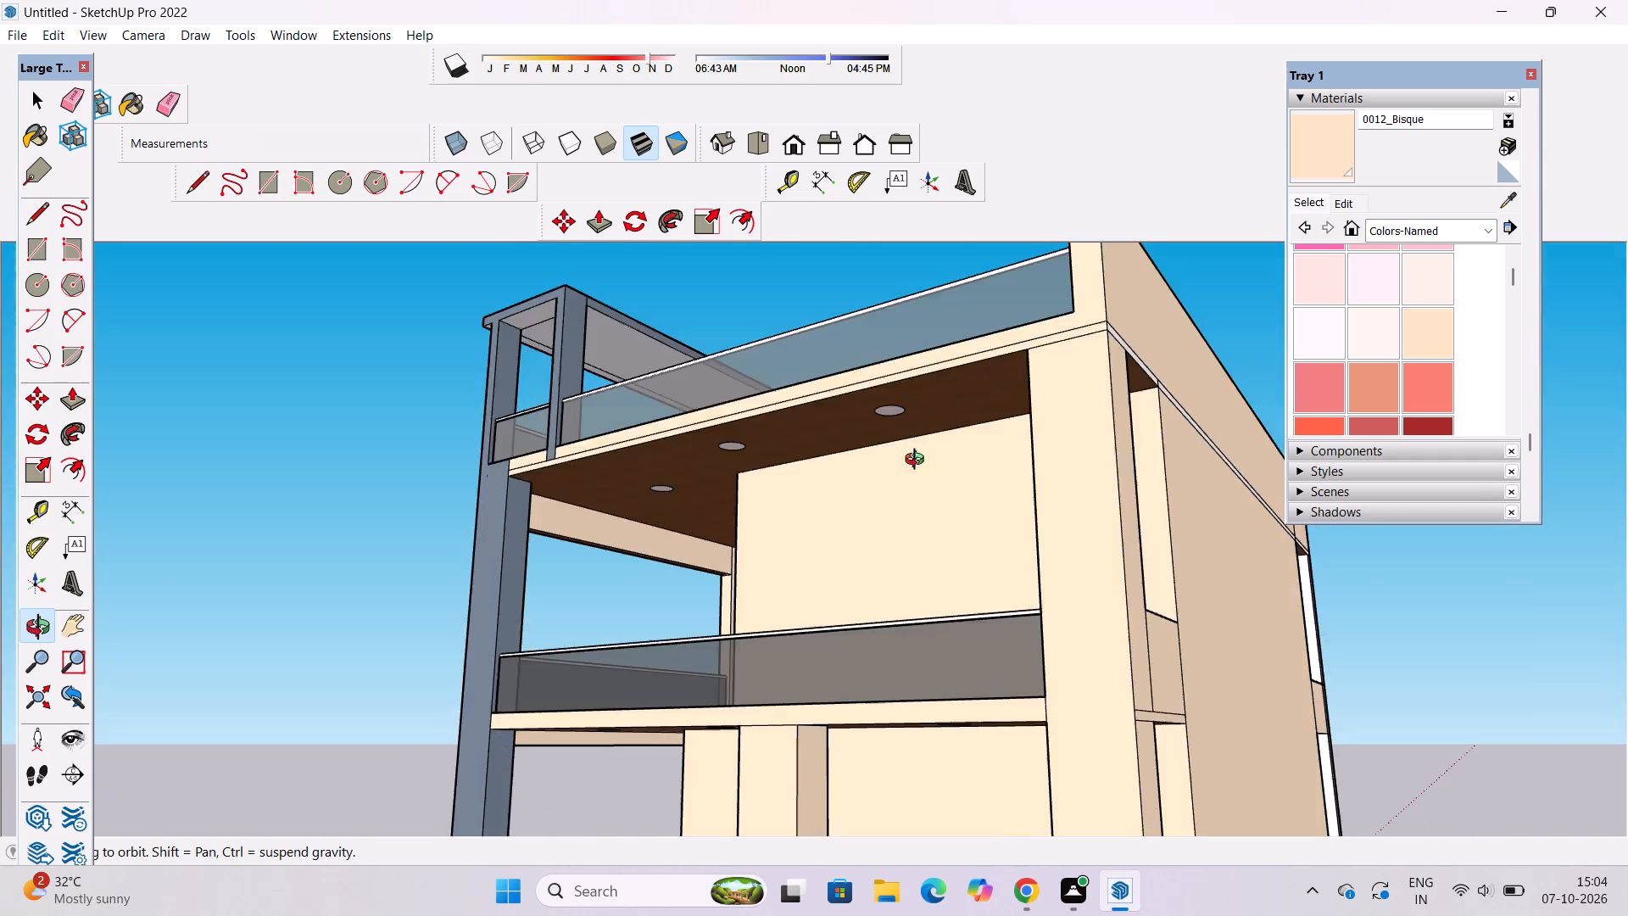
pyautogui.moveTo(926, 503); pyautogui.dragTo(978, 642)
pyautogui.scroll(-3, 887, 498)
pyautogui.moveTo(887, 498); pyautogui.dragTo(990, 511)
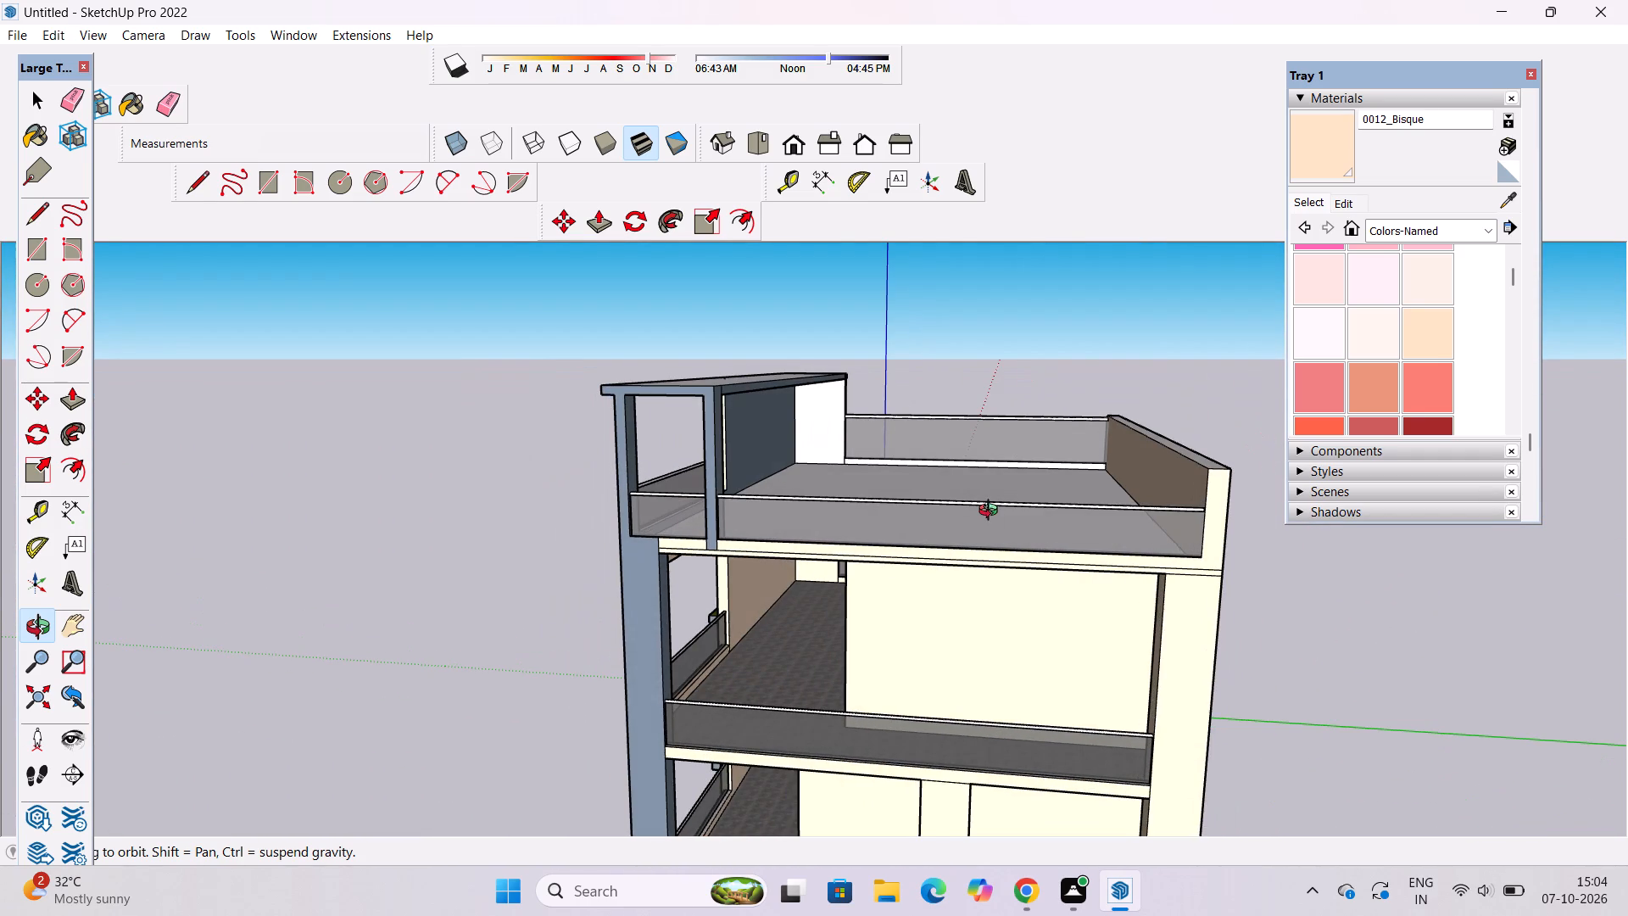
pyautogui.scroll(-3, 992, 513)
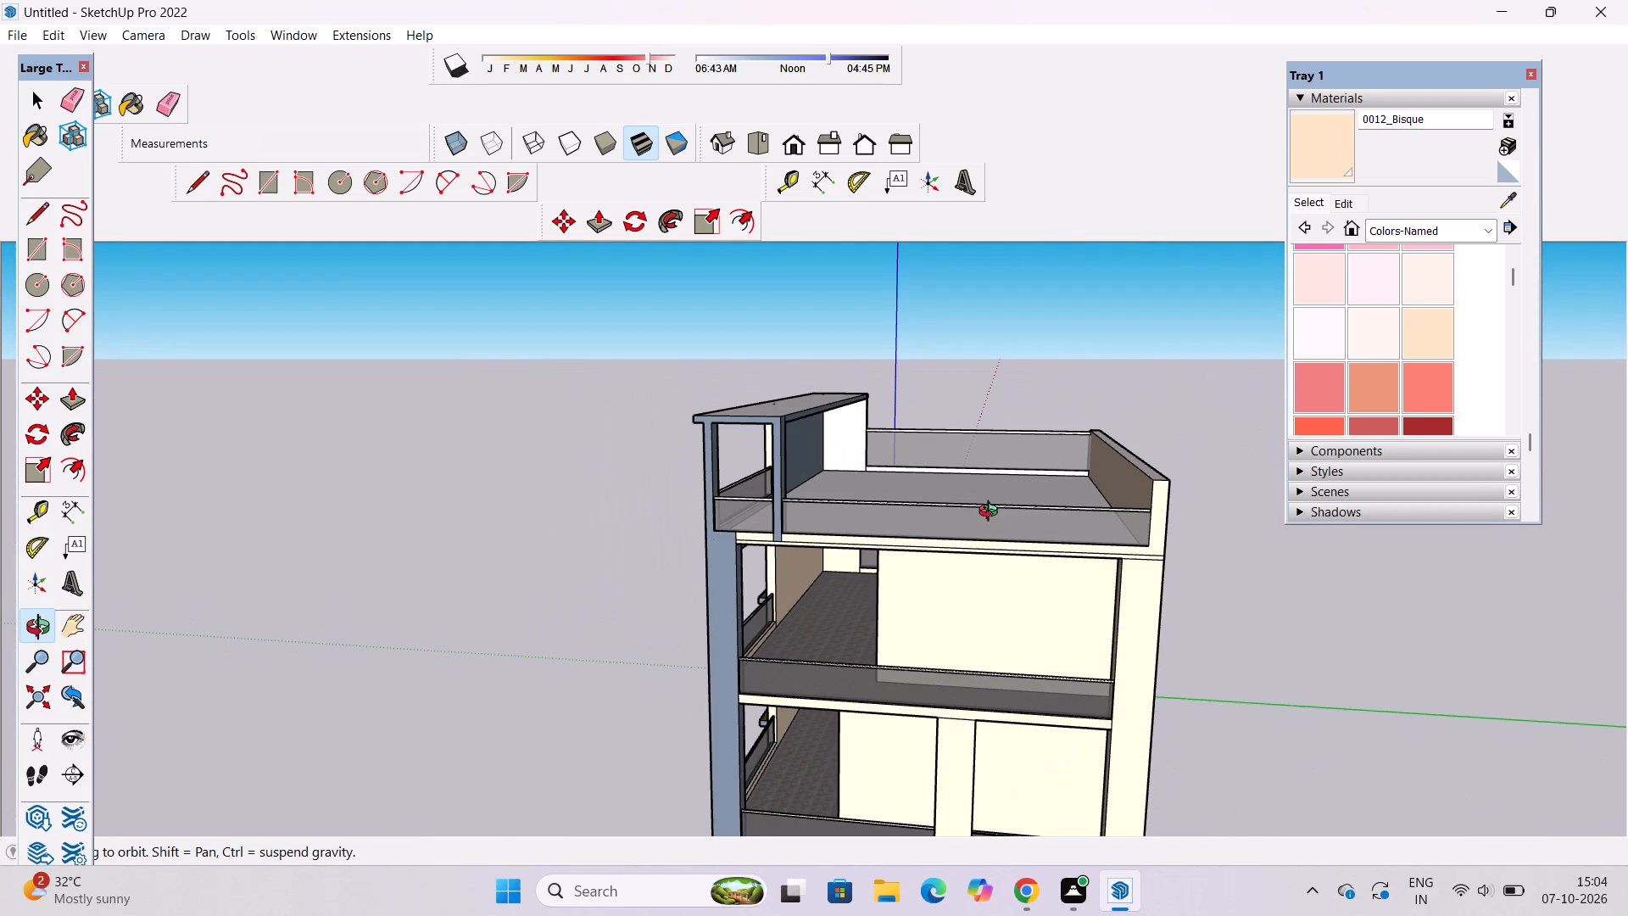
pyautogui.scroll(-2, 991, 513)
pyautogui.scroll(3, 991, 513)
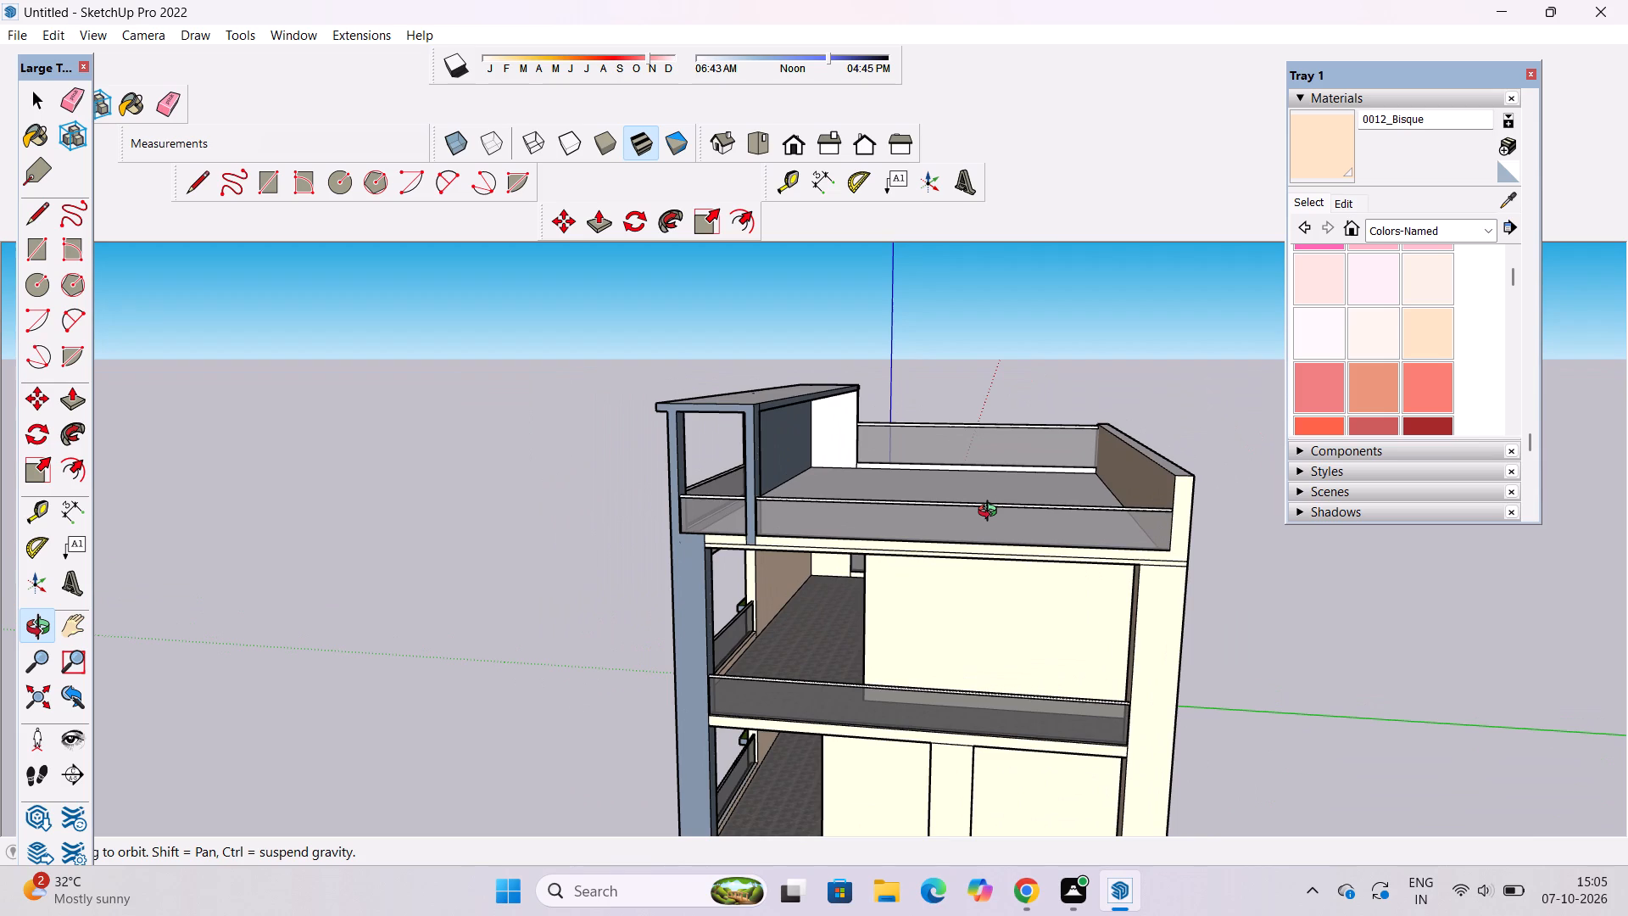
pyautogui.scroll(-5, 1008, 499)
pyautogui.moveTo(1001, 499); pyautogui.dragTo(1087, 539)
pyautogui.scroll(4, 939, 545)
pyautogui.keyDown('shift'); pyautogui.moveTo(935, 517); pyautogui.dragTo(867, 576); pyautogui.keyUp('shift')
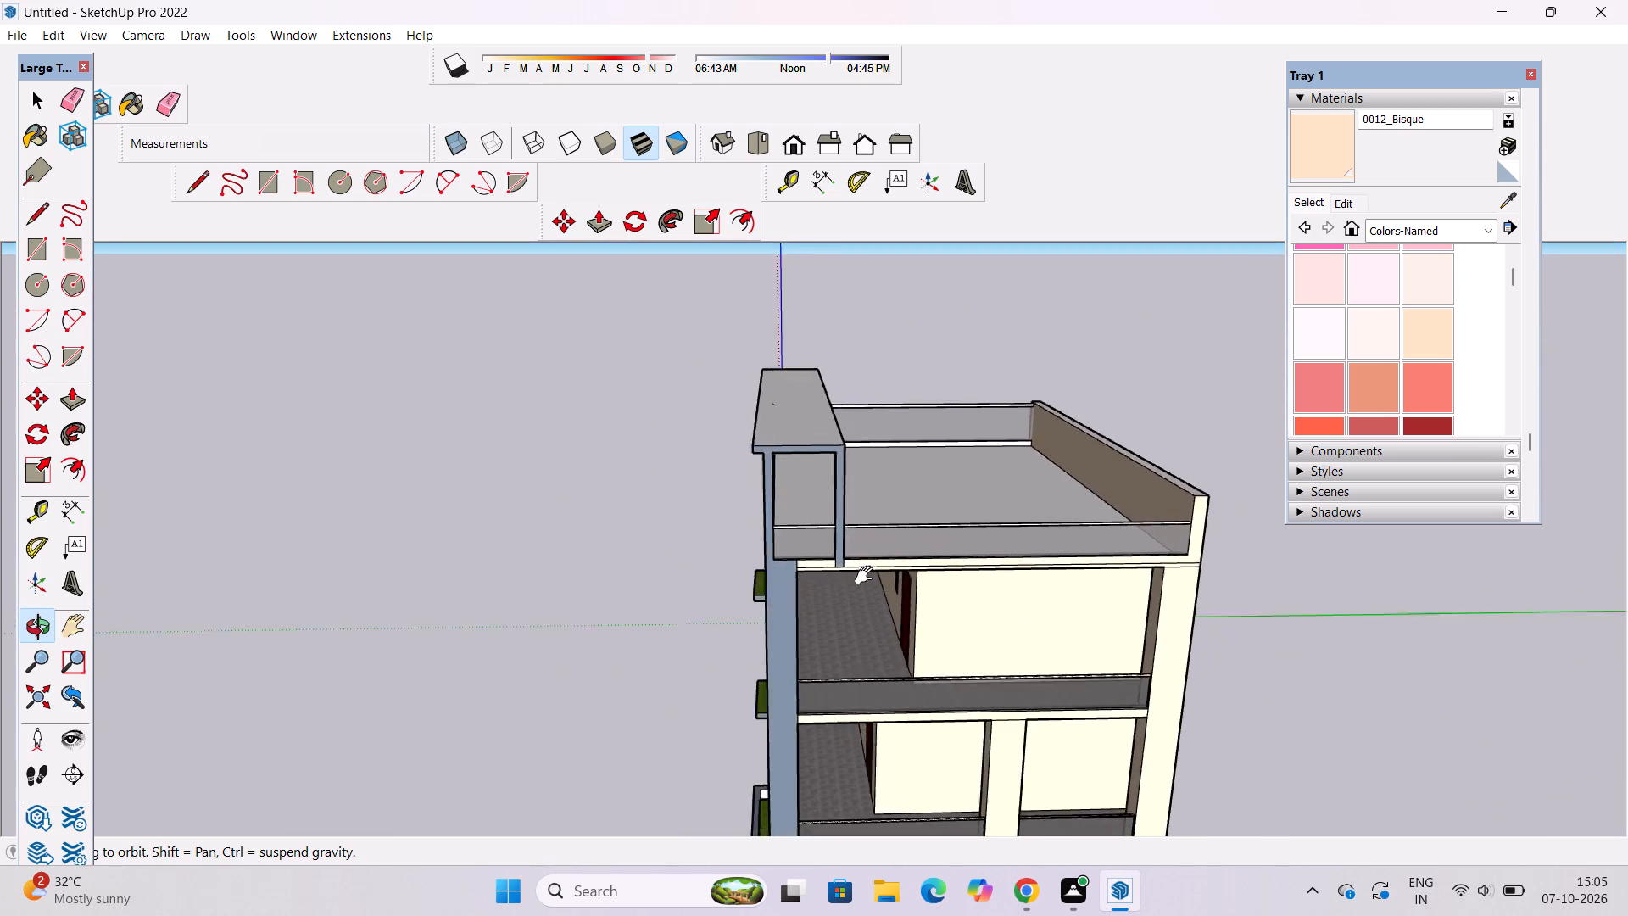
pyautogui.keyDown('shift'); pyautogui.moveTo(867, 576); pyautogui.dragTo(873, 571); pyautogui.keyUp('shift')
pyautogui.moveTo(898, 583); pyautogui.dragTo(1291, 618)
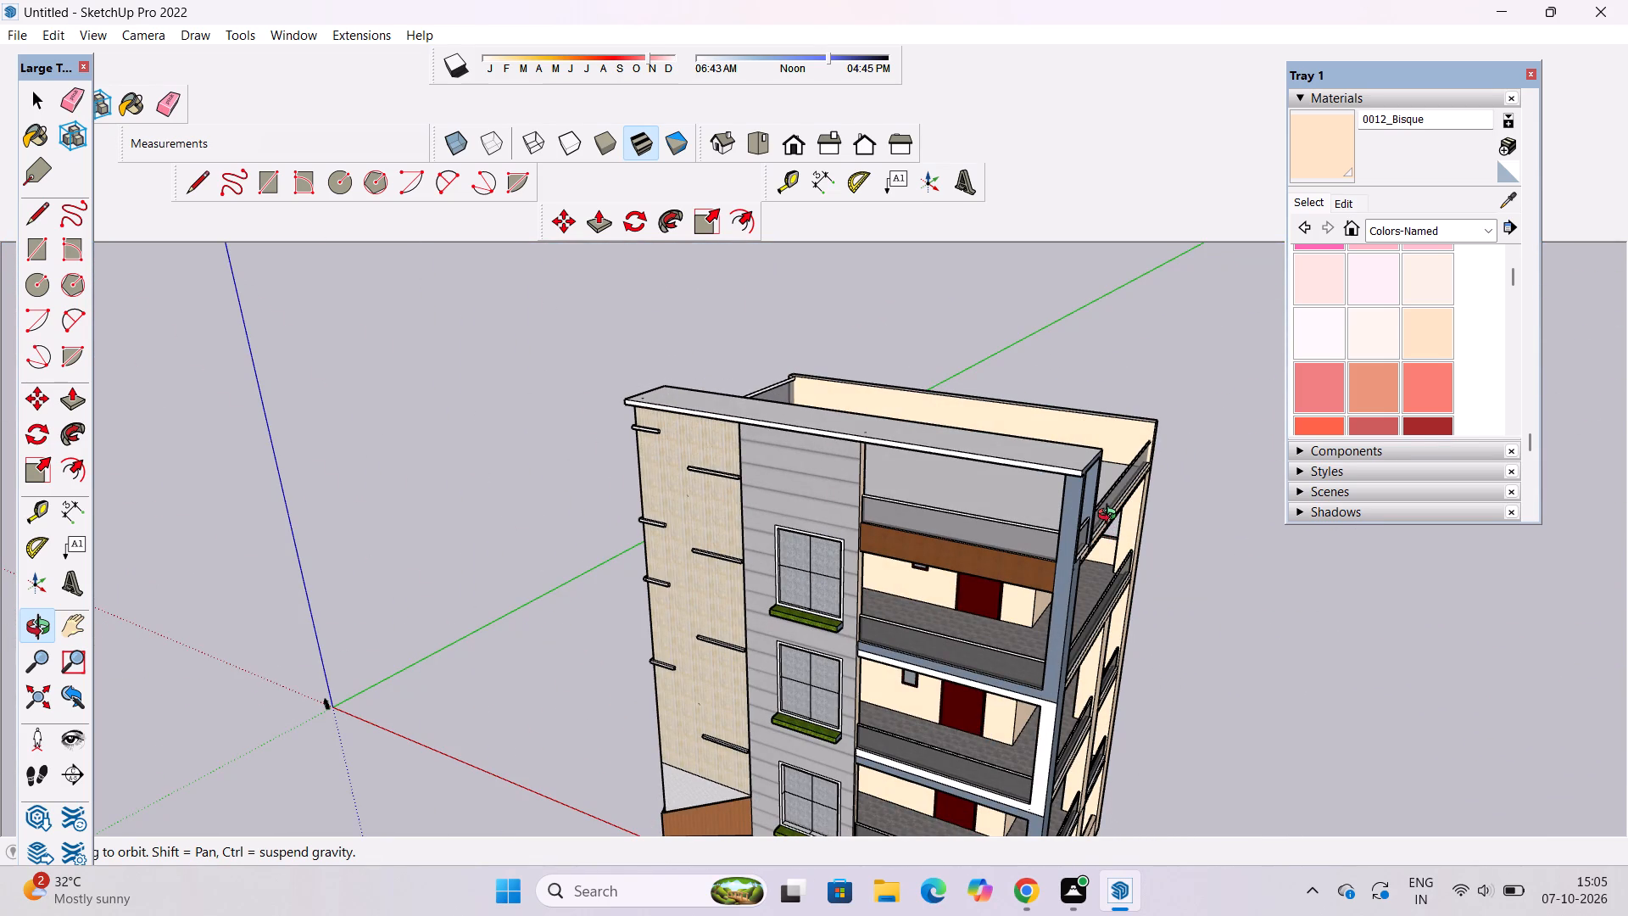
pyautogui.scroll(2, 1096, 514)
pyautogui.moveTo(1021, 536); pyautogui.dragTo(1186, 528)
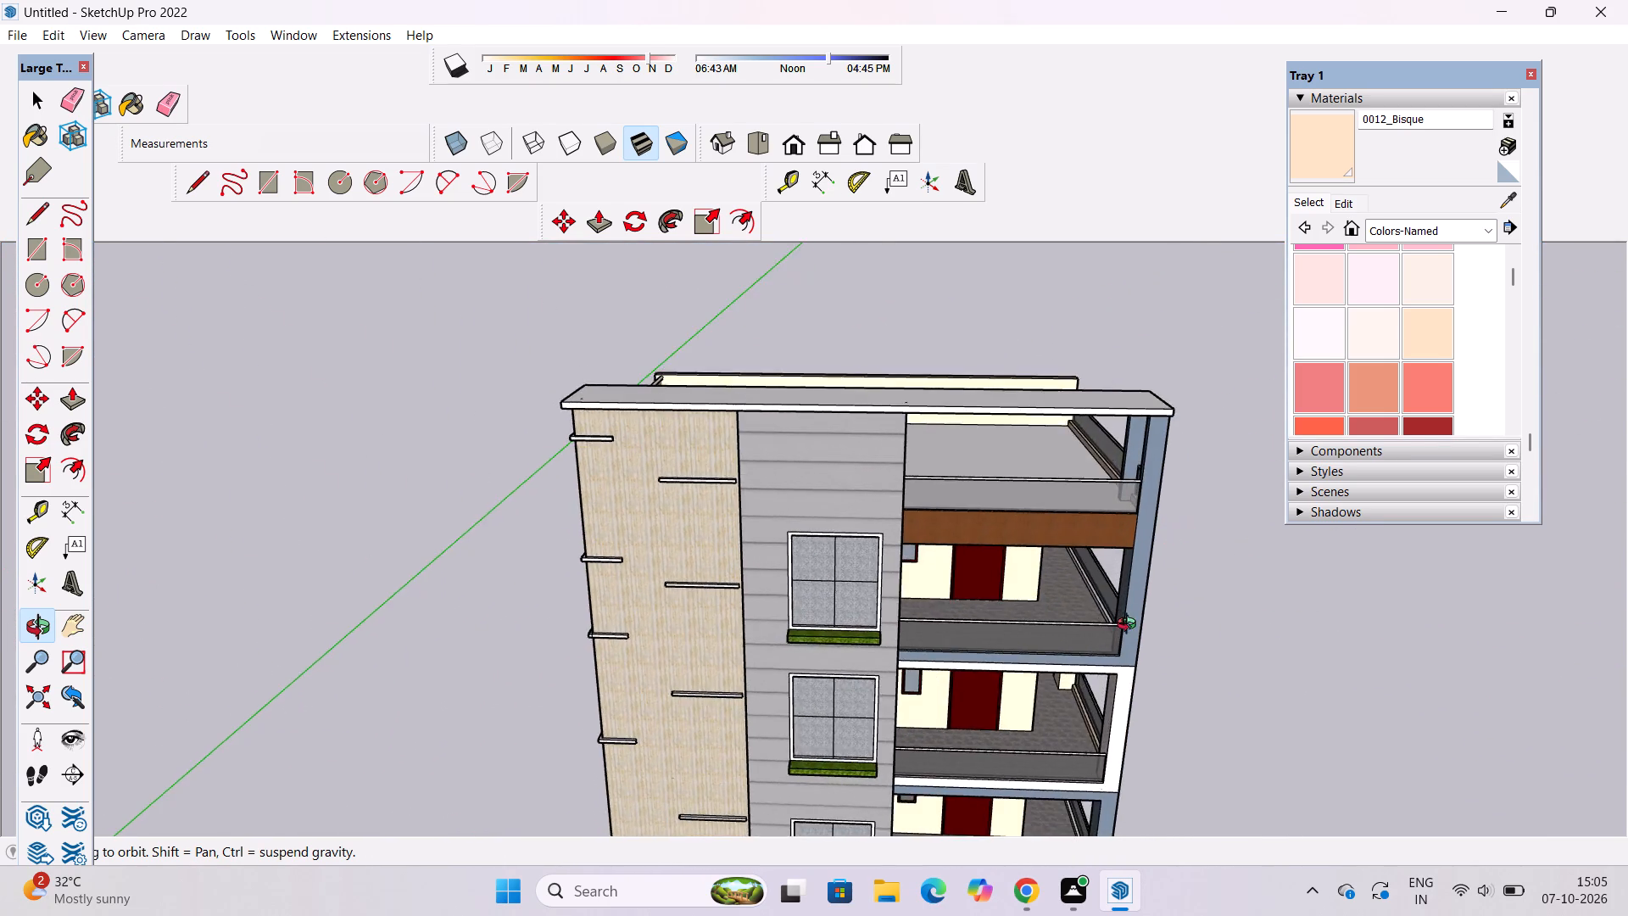
pyautogui.moveTo(1130, 626); pyautogui.dragTo(1093, 524)
pyautogui.moveTo(1090, 522); pyautogui.dragTo(929, 535)
pyautogui.scroll(-2, 789, 477)
pyautogui.moveTo(811, 505); pyautogui.dragTo(918, 612)
pyautogui.moveTo(813, 518); pyautogui.dragTo(869, 545)
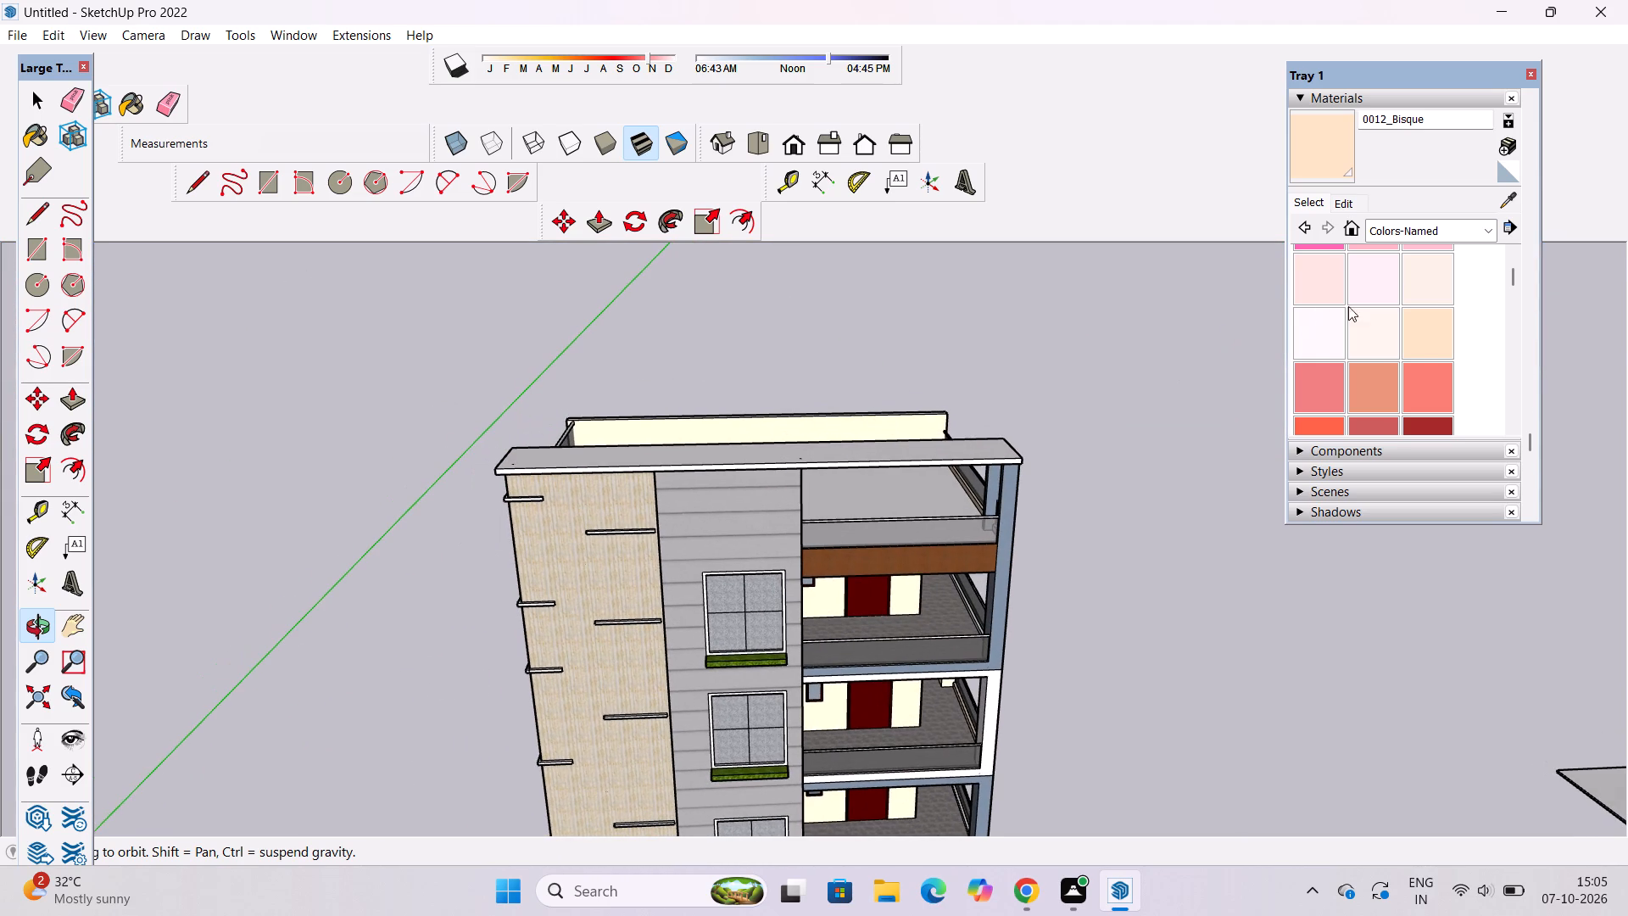
# Paint the top face of the long roof slab over the stair tower with 0052_FloralWhite from Colors-Named.
pyautogui.scroll(-7, 1379, 341)
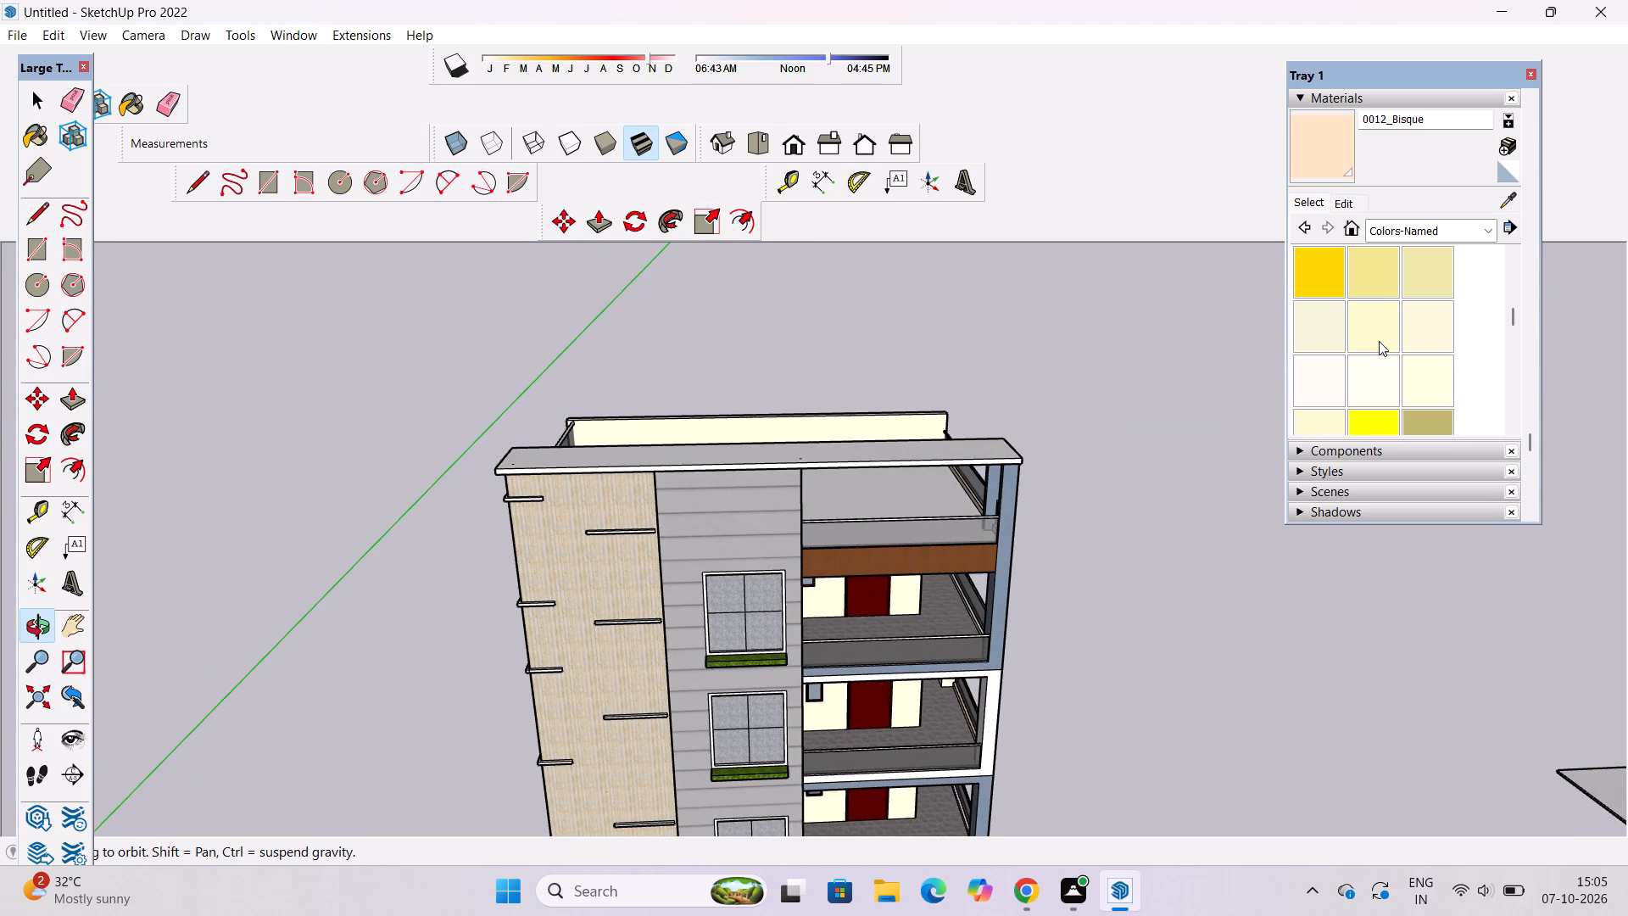
pyautogui.click(1315, 379)
pyautogui.scroll(5, 830, 447)
pyautogui.click(834, 463)
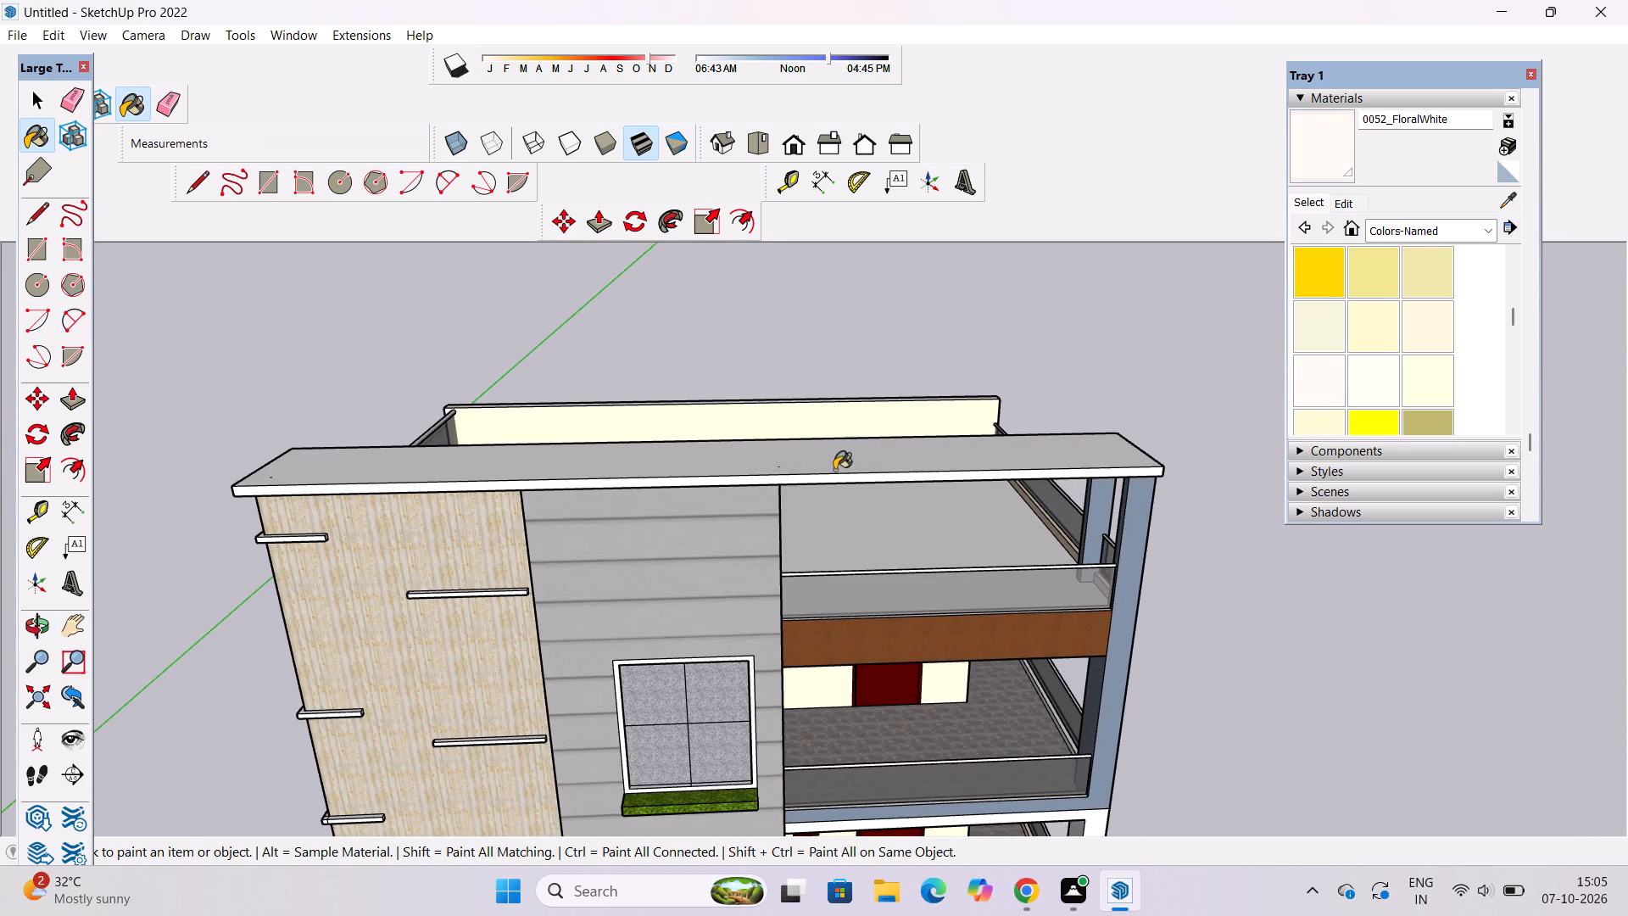
pyautogui.scroll(9, 835, 471)
pyautogui.click(856, 489)
pyautogui.scroll(-5, 767, 510)
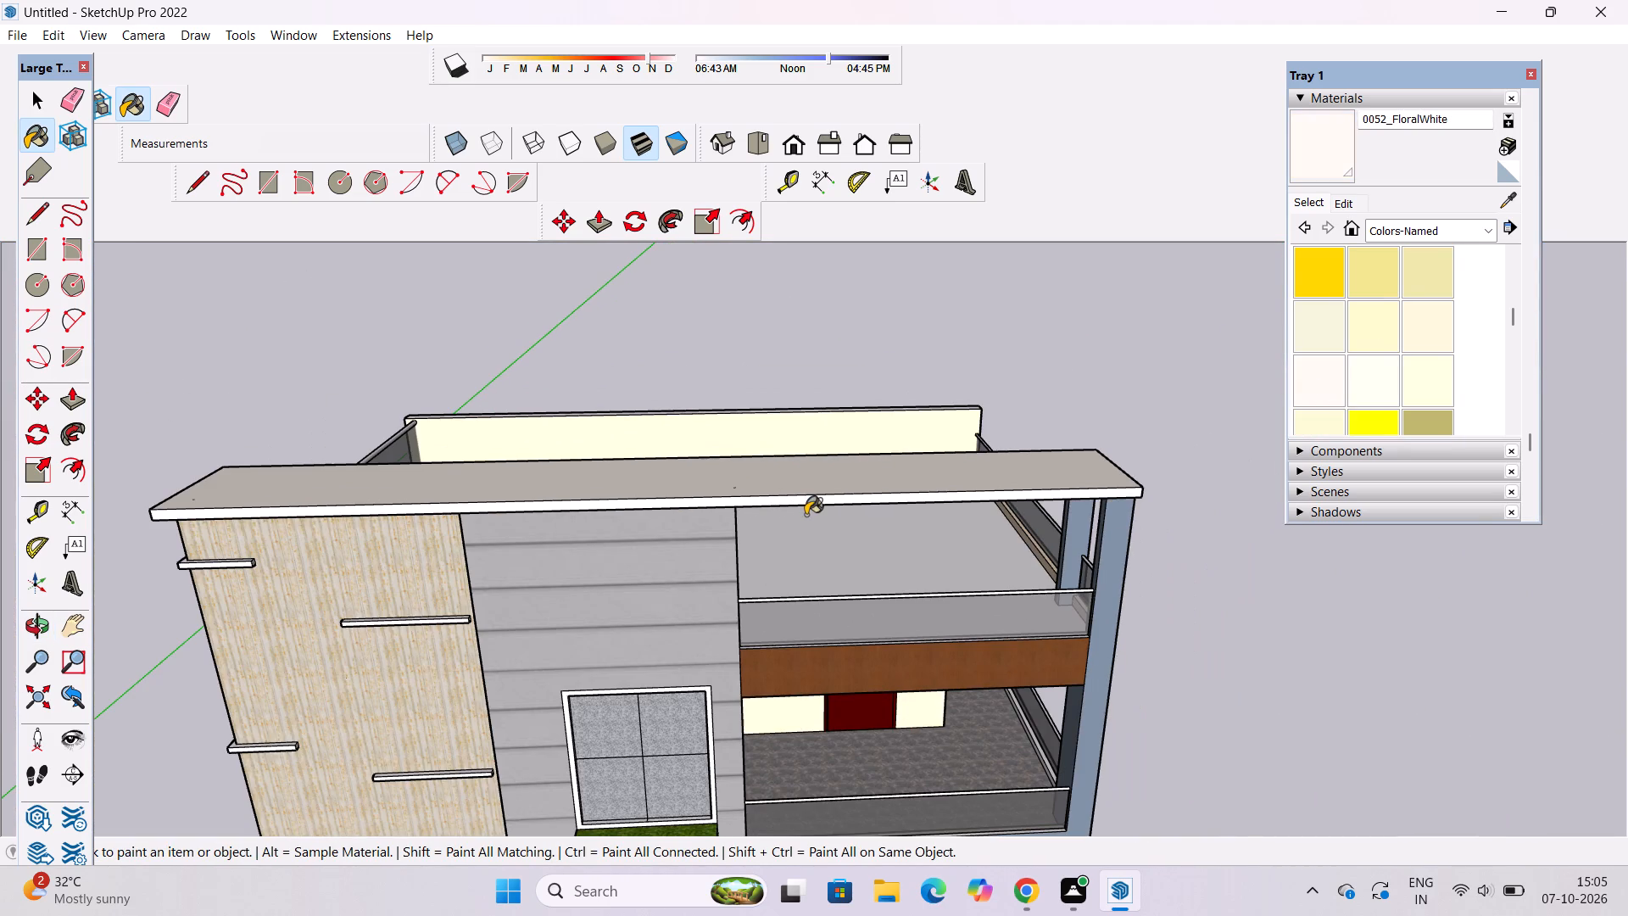
# Paint the roof slab's edge faces at the stair tower corner and the narrow white strip beside the tower's cladding with 0052_FloralWhite.
pyautogui.press('o')
pyautogui.moveTo(705, 545); pyautogui.dragTo(814, 367)
pyautogui.moveTo(718, 377); pyautogui.dragTo(944, 556)
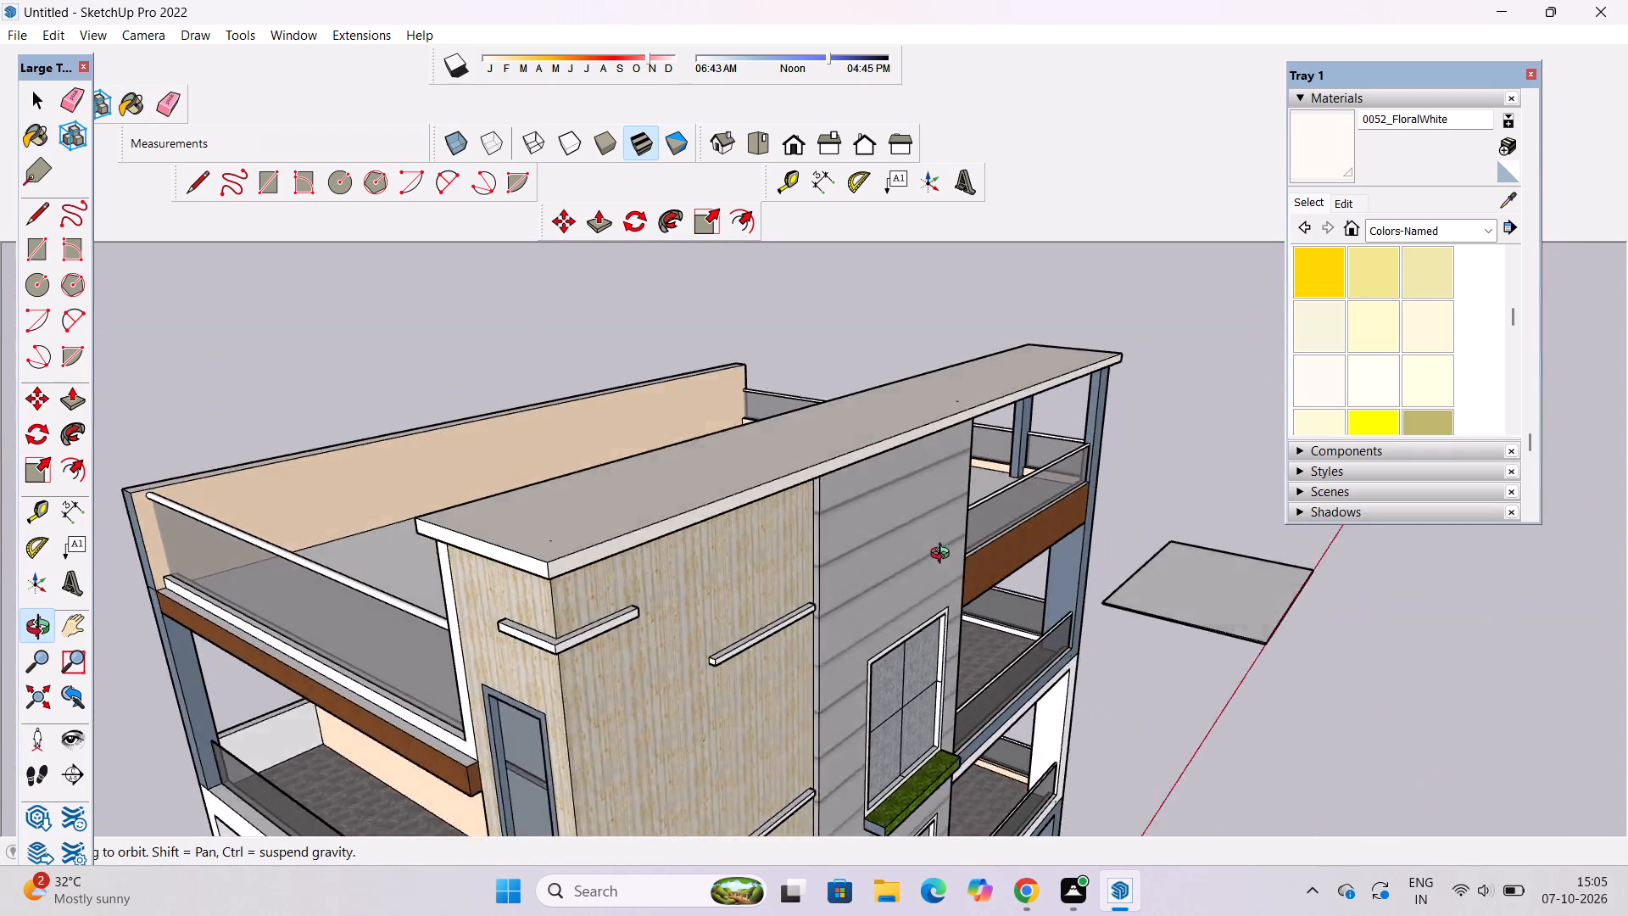
pyautogui.moveTo(944, 556); pyautogui.dragTo(964, 588)
pyautogui.moveTo(679, 644); pyautogui.dragTo(740, 599)
pyautogui.click(1314, 148)
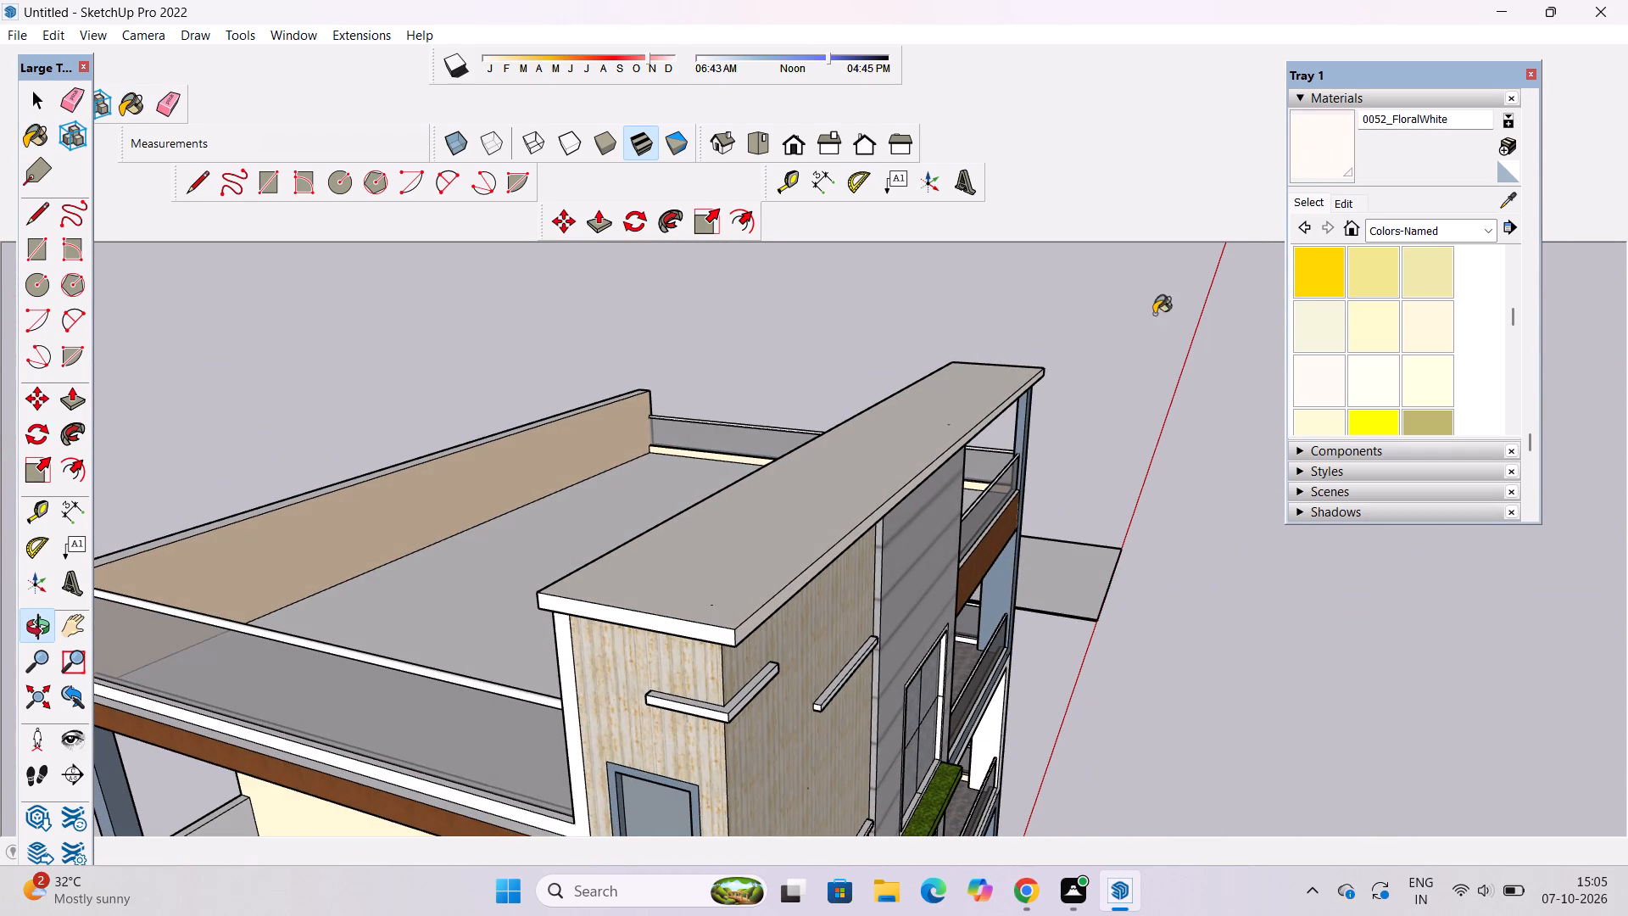
pyautogui.scroll(5, 691, 646)
pyautogui.click(737, 616)
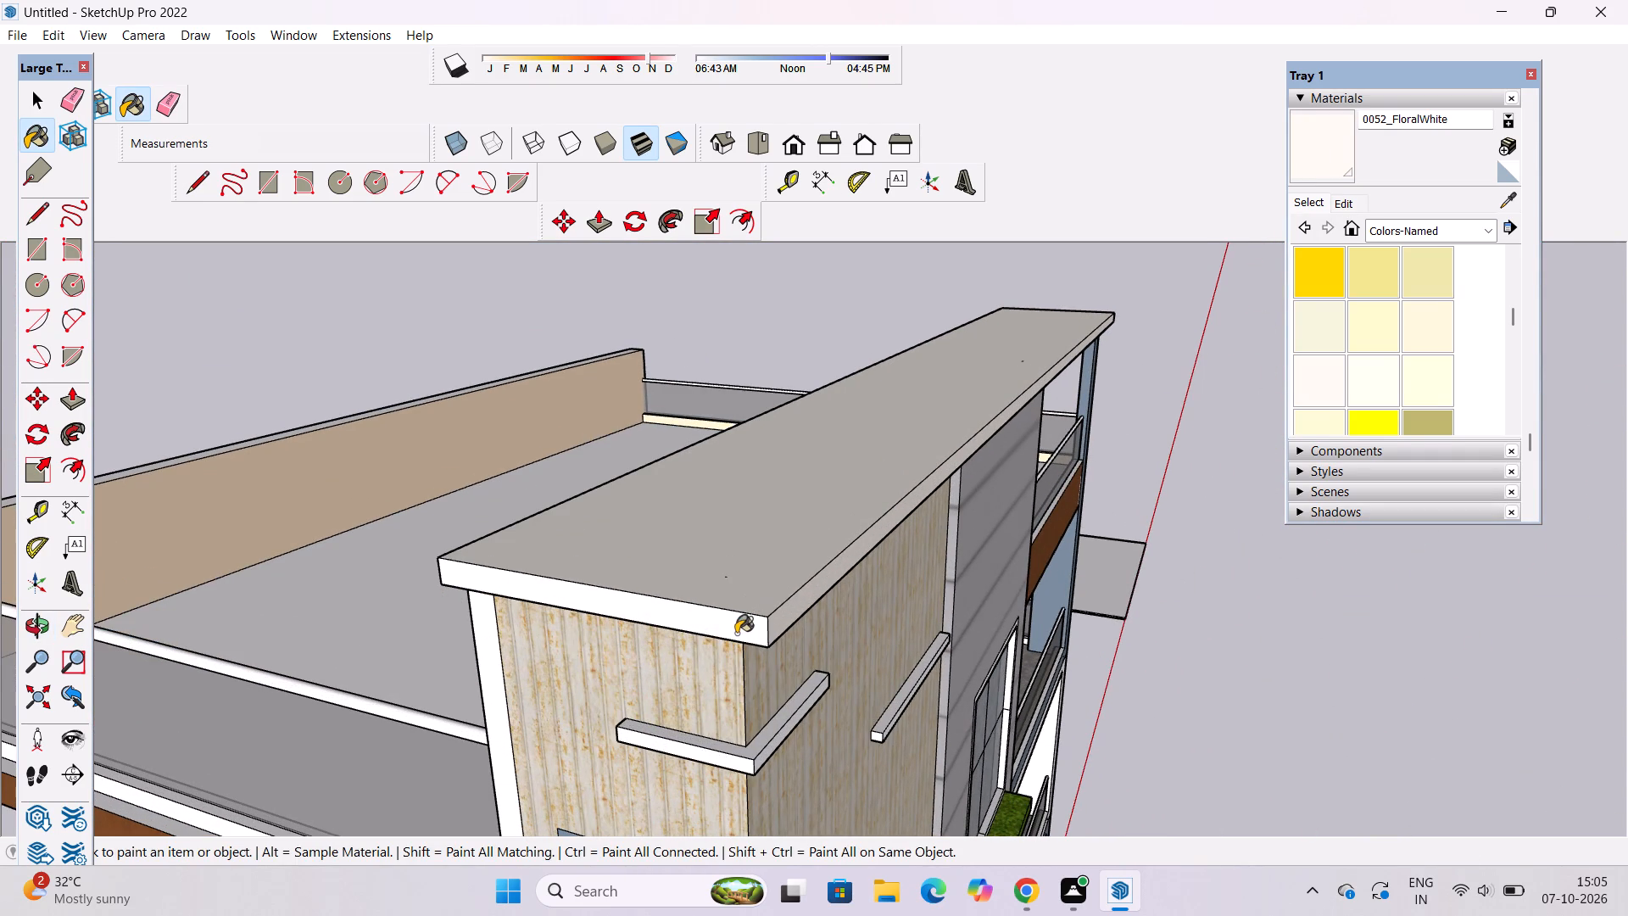
pyautogui.click(736, 634)
pyautogui.click(769, 621)
pyautogui.scroll(5, 529, 664)
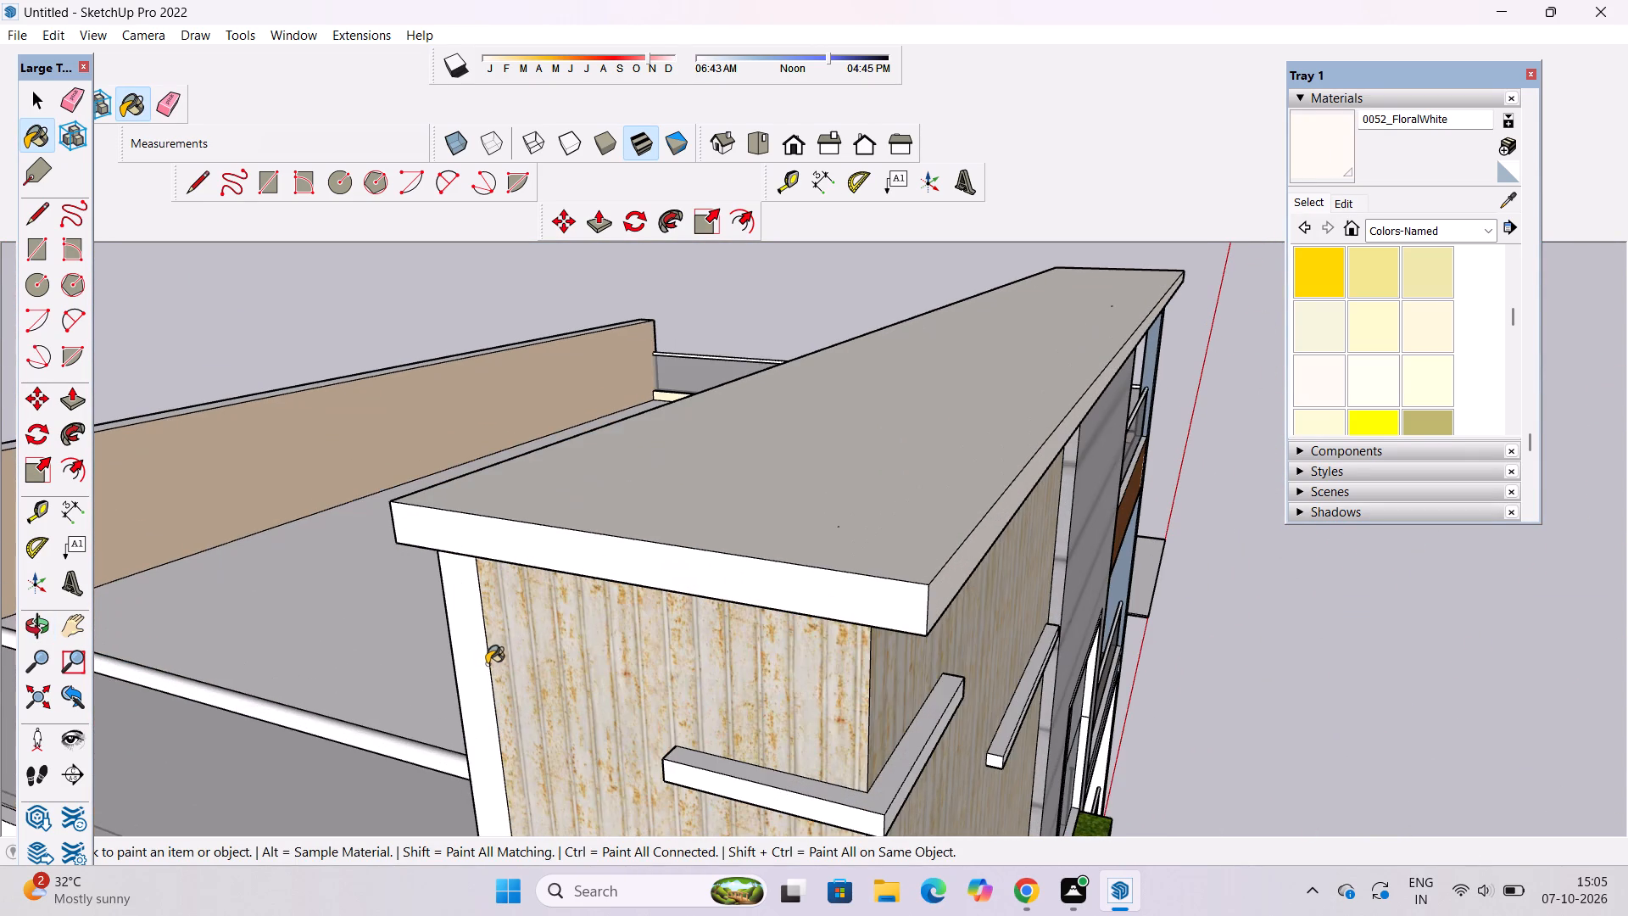
pyautogui.click(479, 654)
pyautogui.scroll(-5, 469, 641)
# Paint the underside faces of the roof slab around the blue-grey corner columns with 0052_FloralWhite.
pyautogui.press('o')
pyautogui.moveTo(964, 568); pyautogui.dragTo(797, 566)
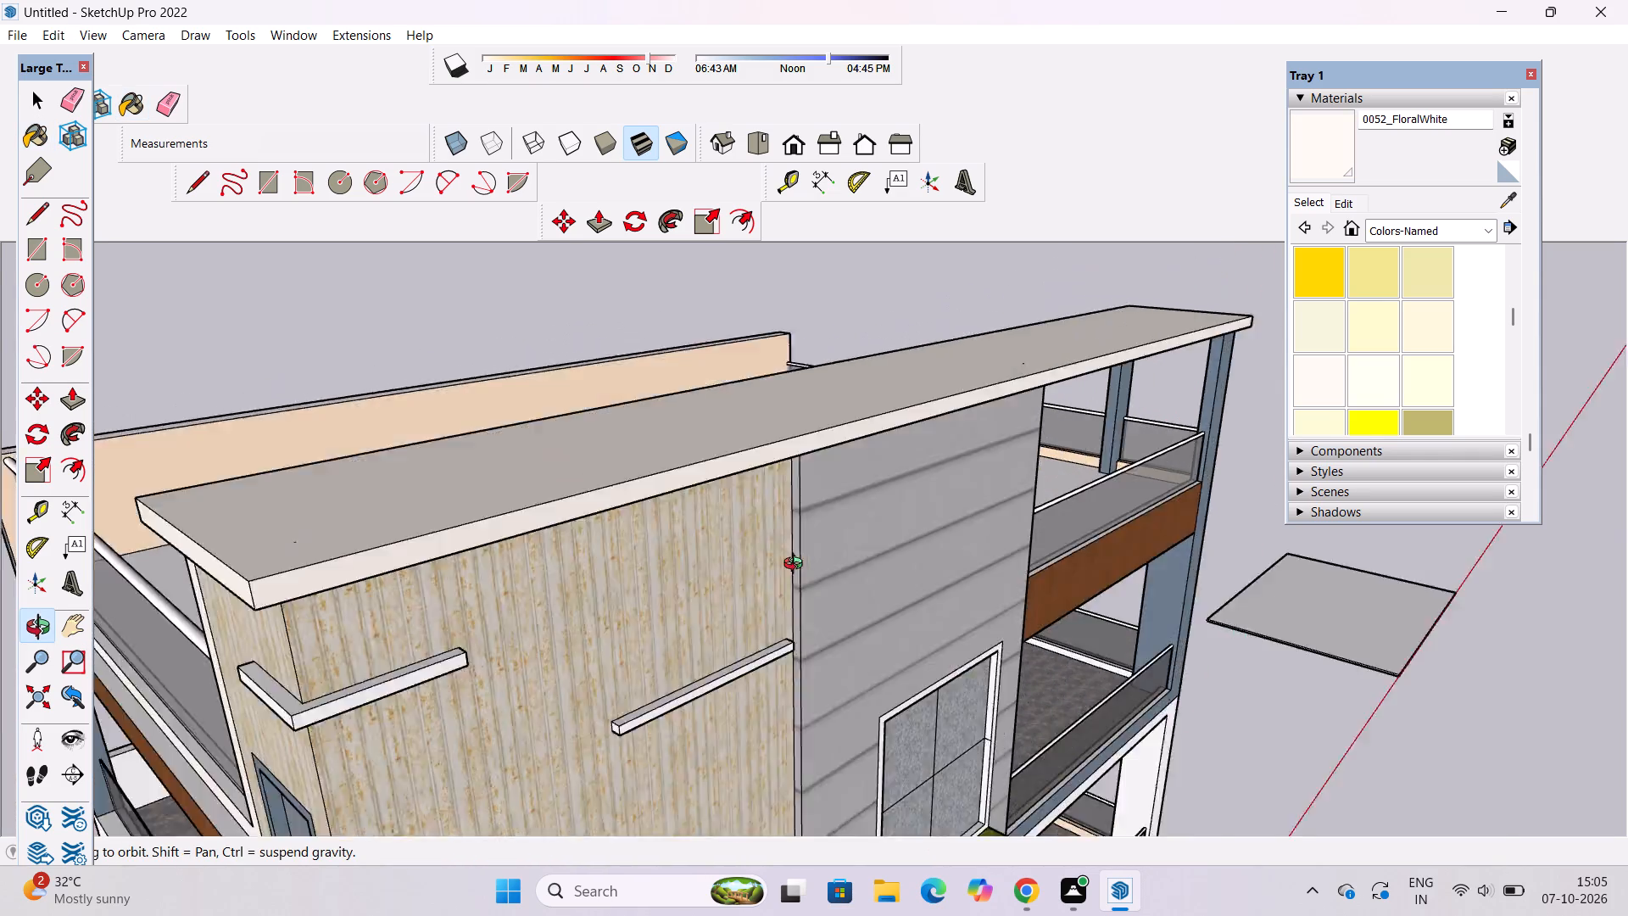
pyautogui.moveTo(797, 566); pyautogui.dragTo(714, 543)
pyautogui.moveTo(982, 533); pyautogui.dragTo(744, 274)
pyautogui.moveTo(877, 291); pyautogui.dragTo(848, 437)
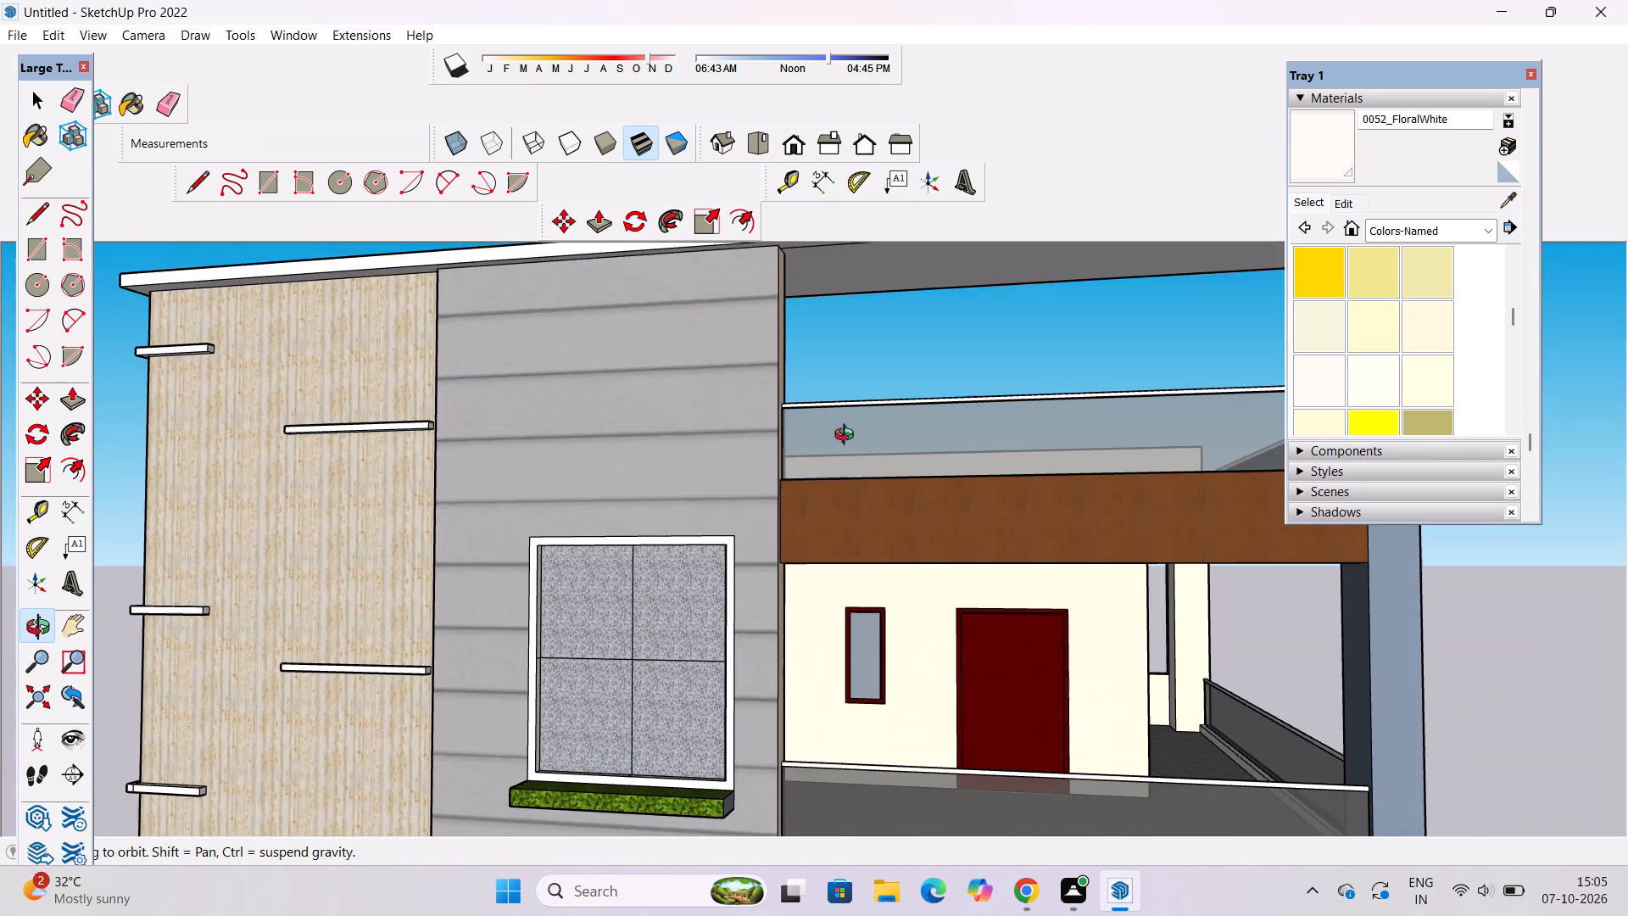
pyautogui.keyDown('shift'); pyautogui.moveTo(854, 438); pyautogui.dragTo(899, 684); pyautogui.keyUp('shift')
pyautogui.scroll(-4, 961, 651)
pyautogui.moveTo(1070, 613); pyautogui.dragTo(828, 510)
pyautogui.scroll(2, 855, 488)
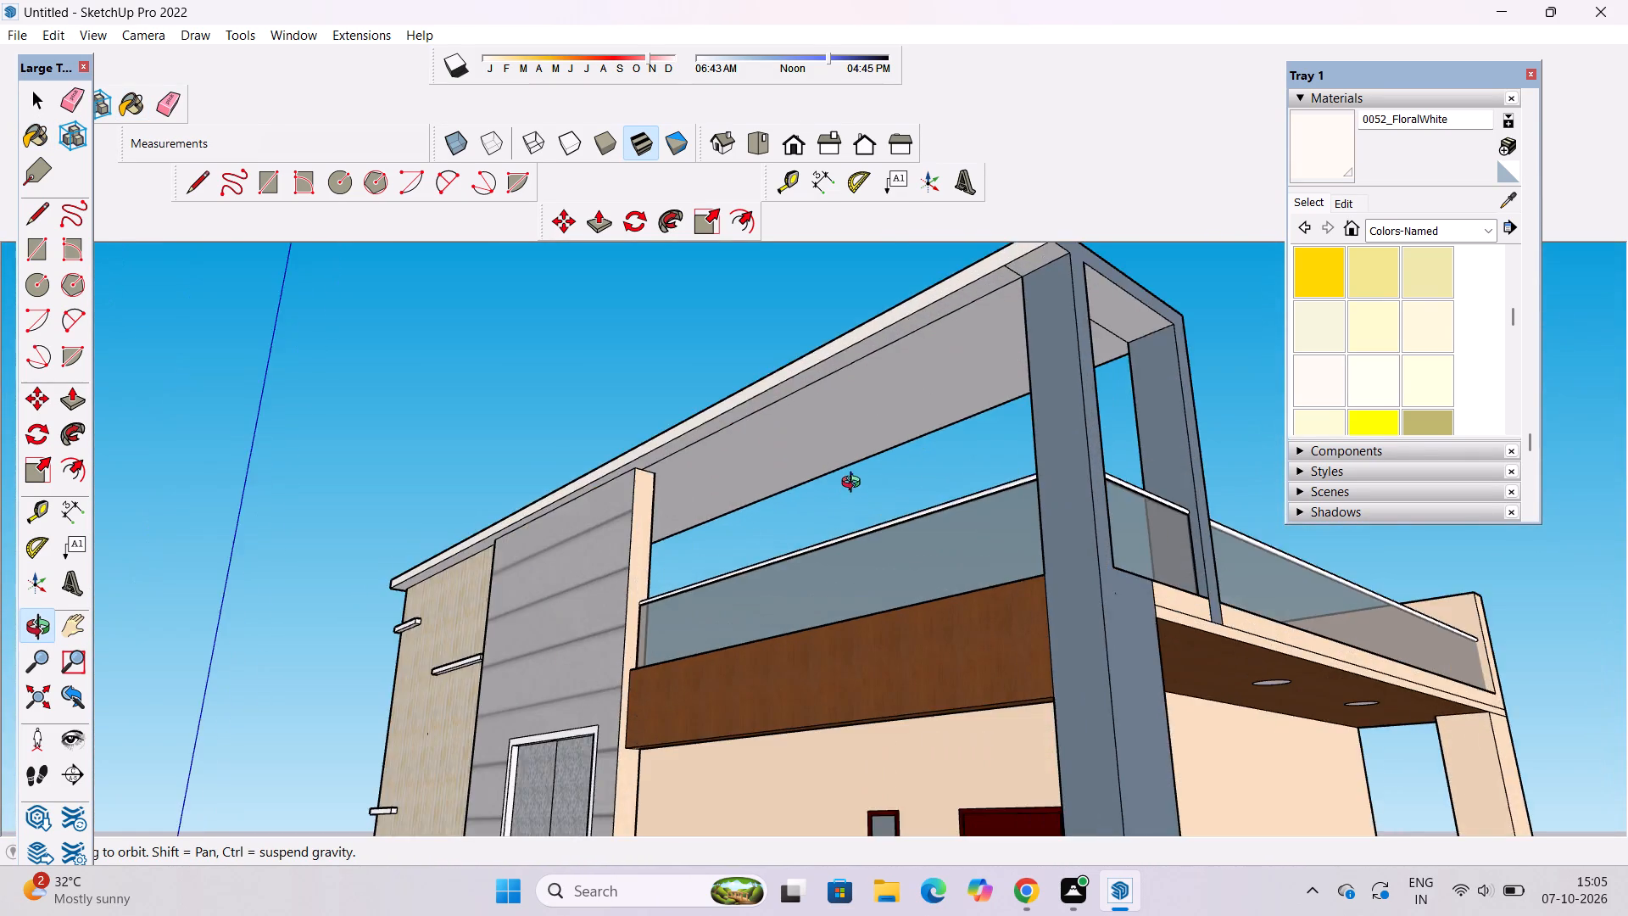
pyautogui.moveTo(895, 472); pyautogui.dragTo(835, 557)
pyautogui.click(1302, 165)
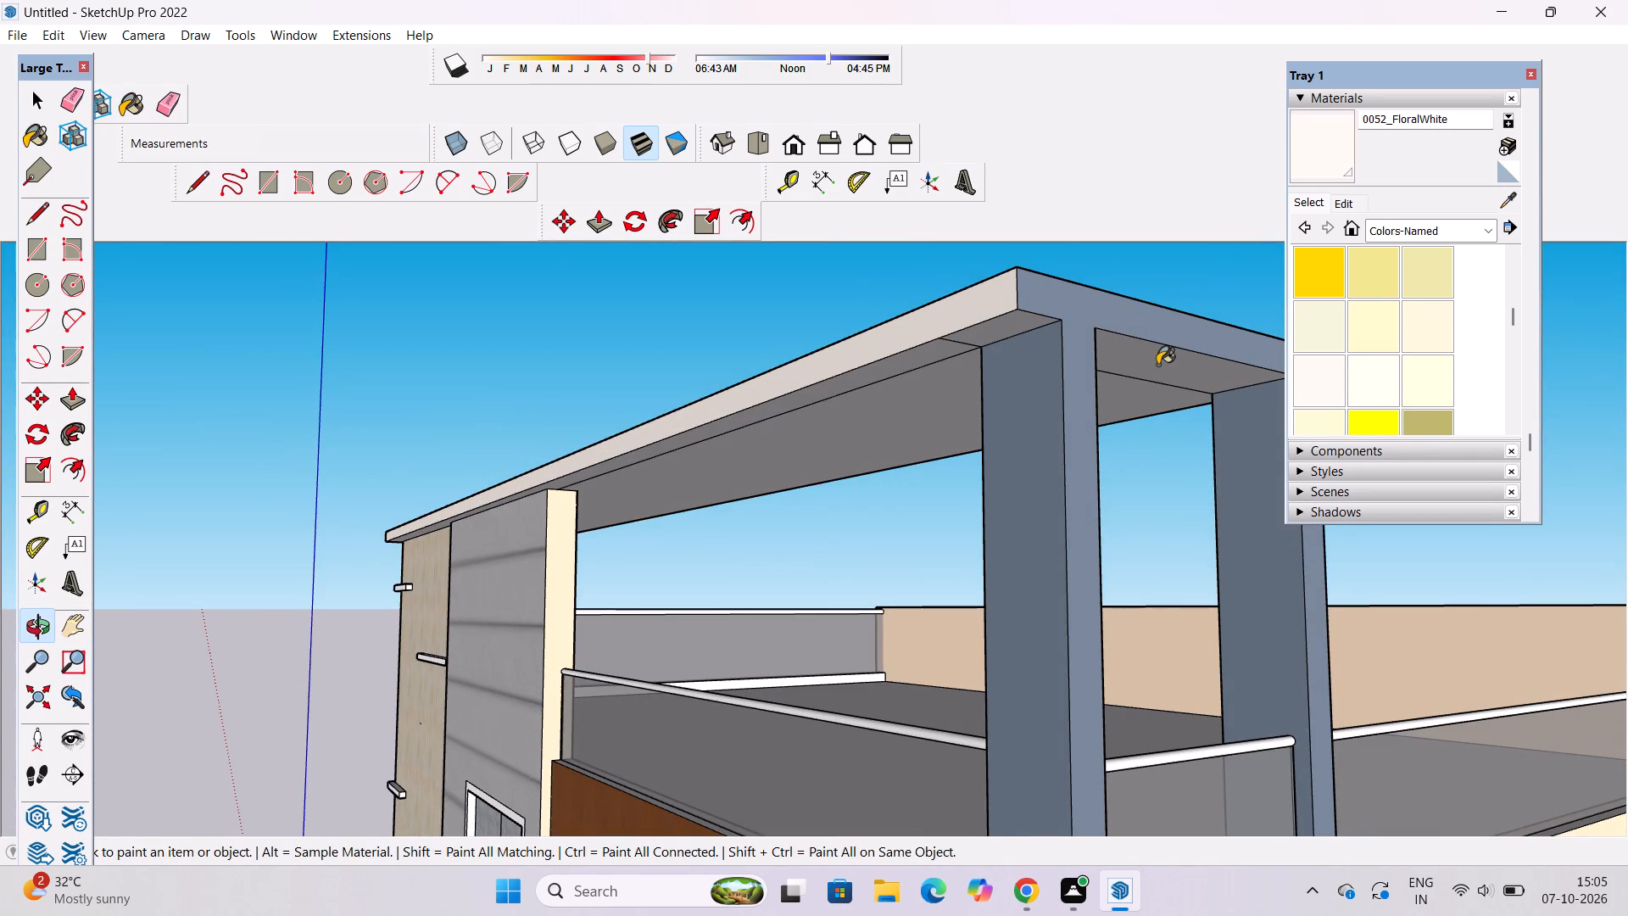
pyautogui.click(1157, 365)
pyautogui.click(1145, 404)
pyautogui.click(912, 406)
pyautogui.click(924, 362)
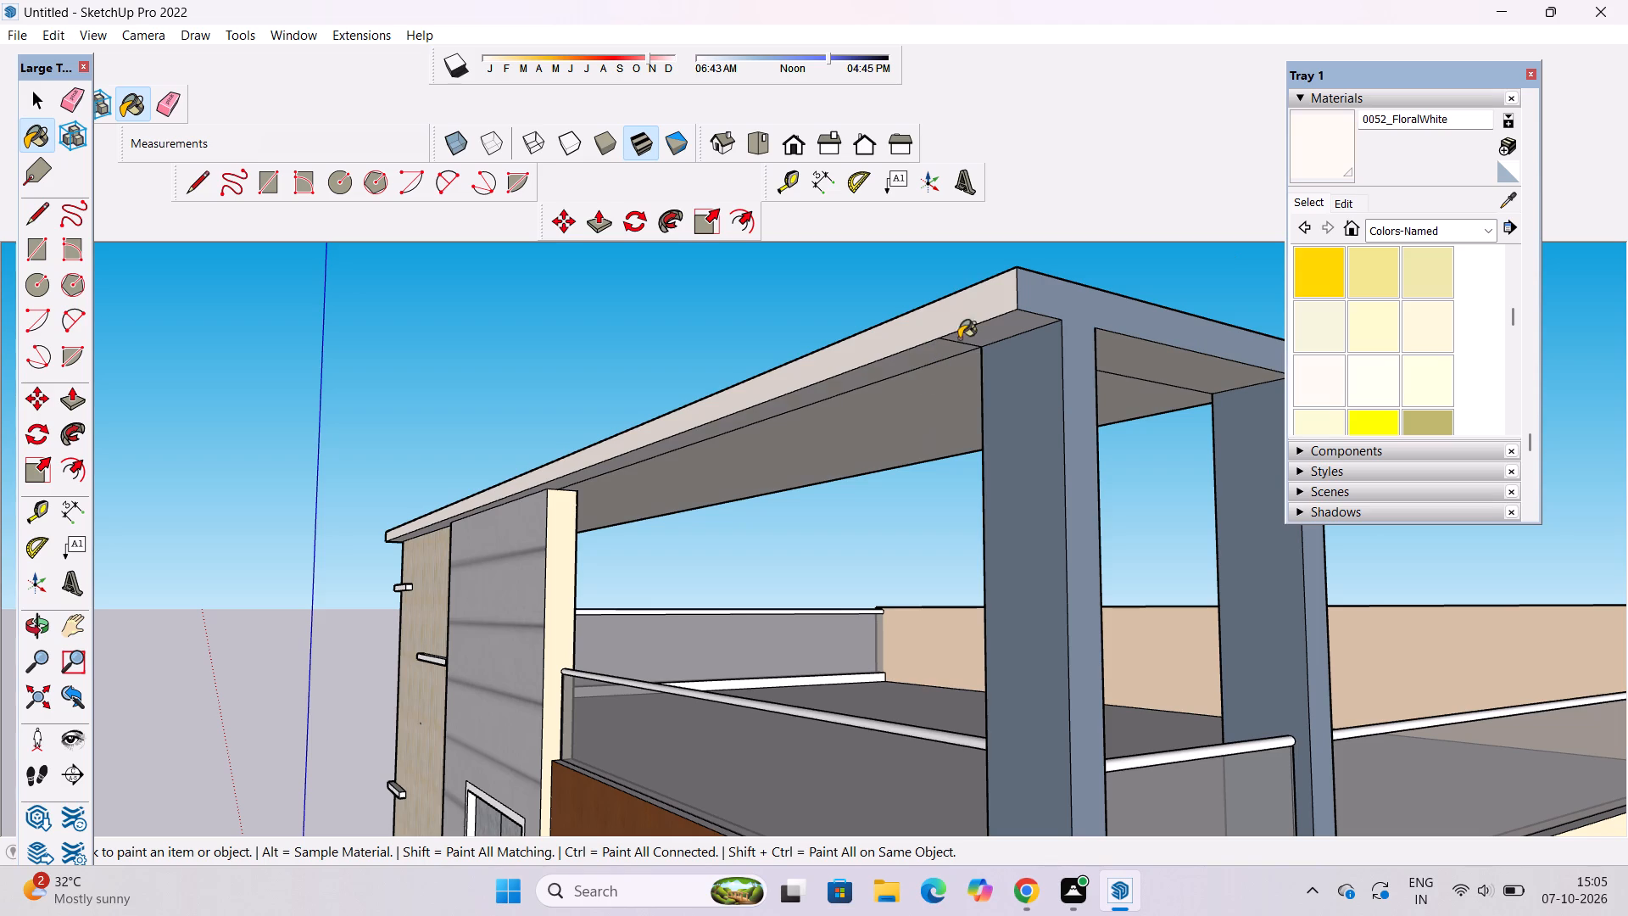
pyautogui.click(987, 327)
# Erase the leftover seam lines dividing the underside of the roof slab.
pyautogui.press('e')
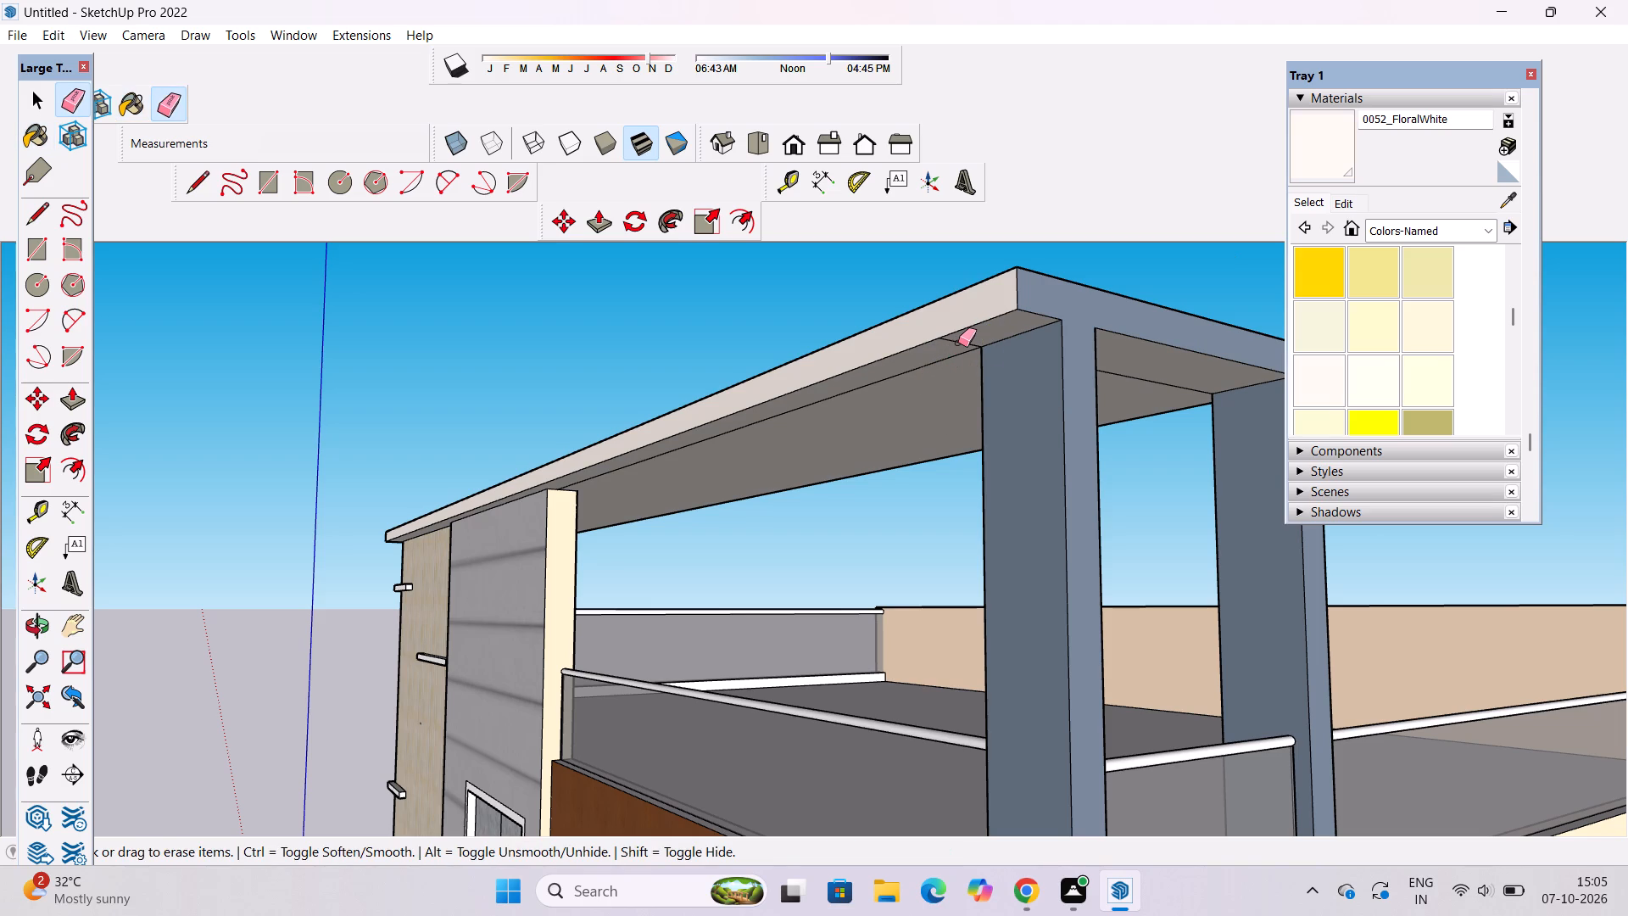
pyautogui.click(958, 343)
pyautogui.click(946, 355)
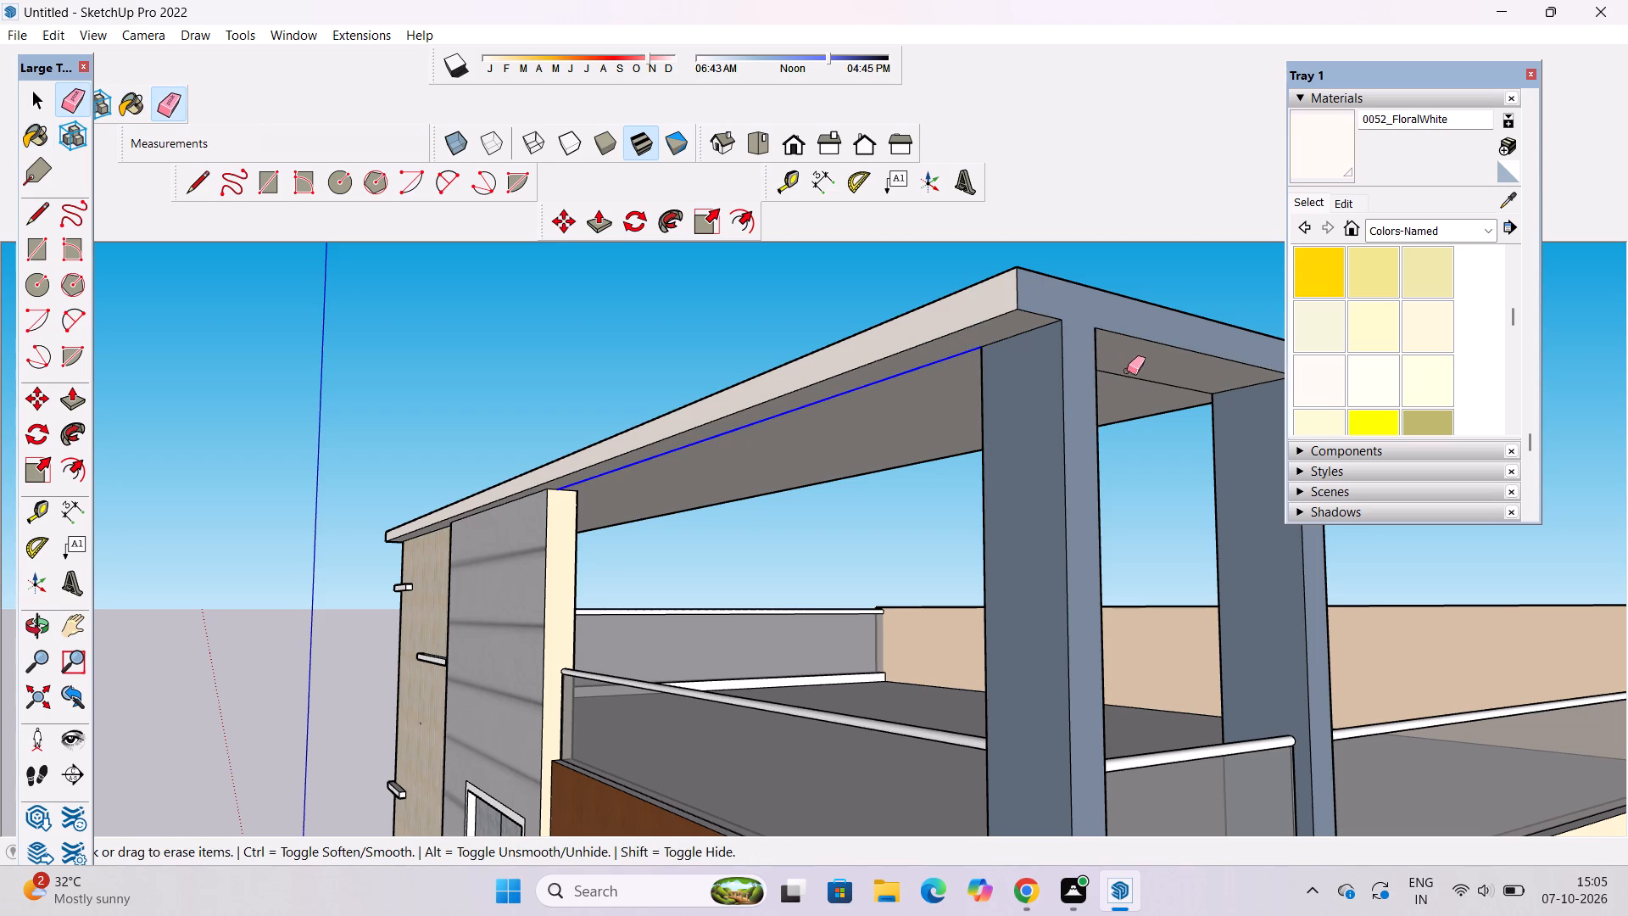
pyautogui.moveTo(1148, 371); pyautogui.dragTo(1140, 387)
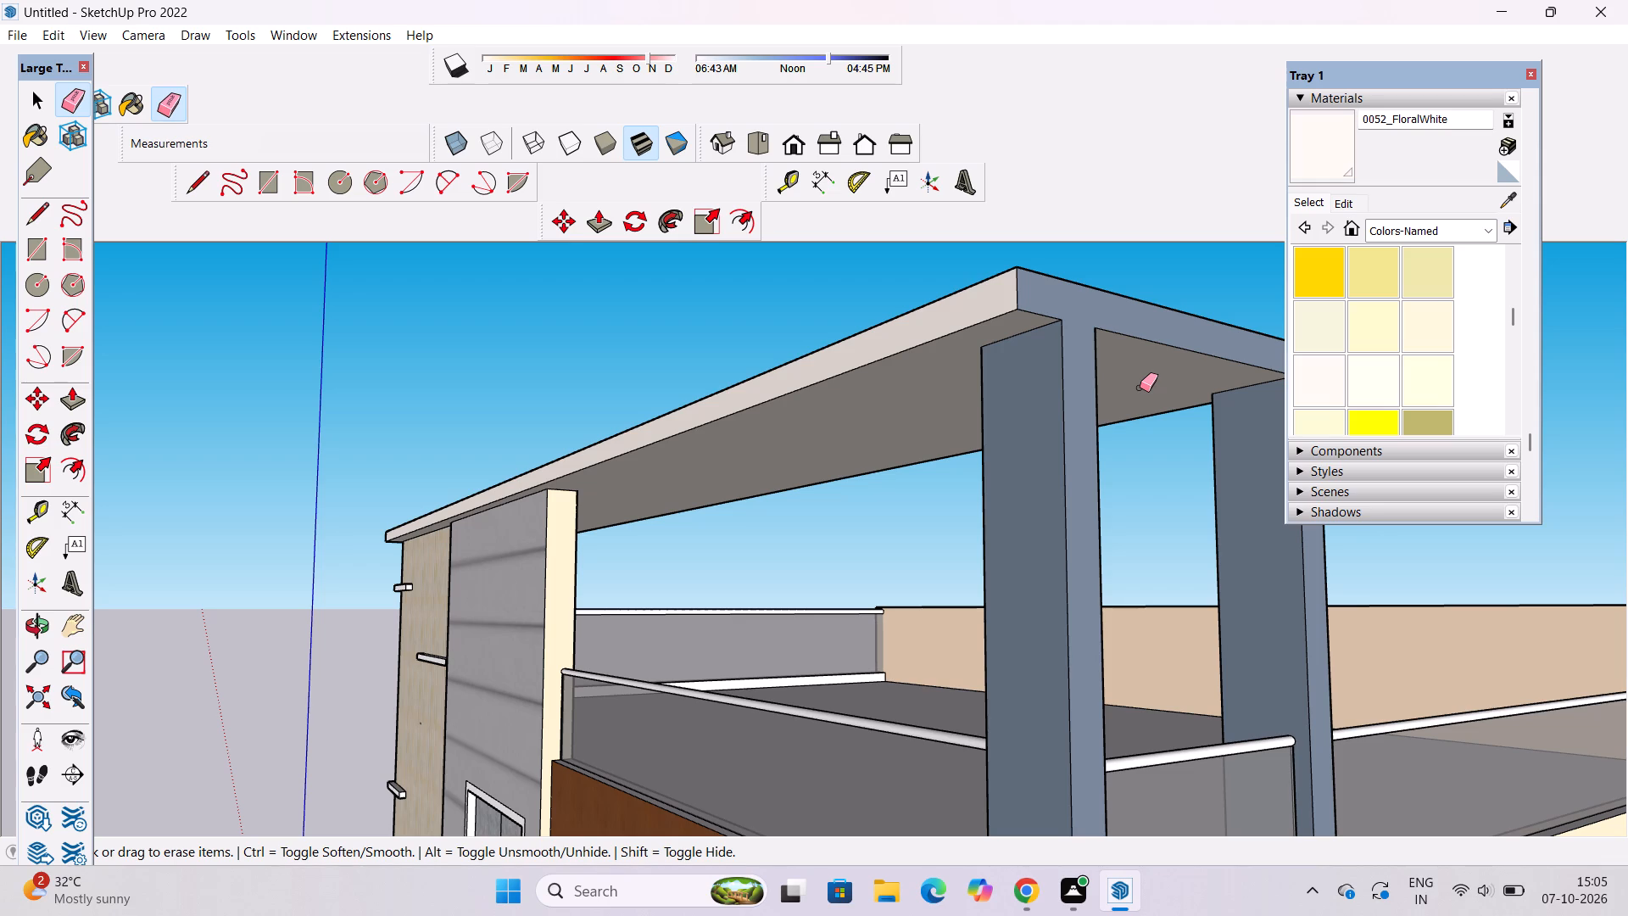
# Examine the roof terrace, its parapet and the building's outer sides for remaining unpainted faces and stray lines.
pyautogui.press('o')
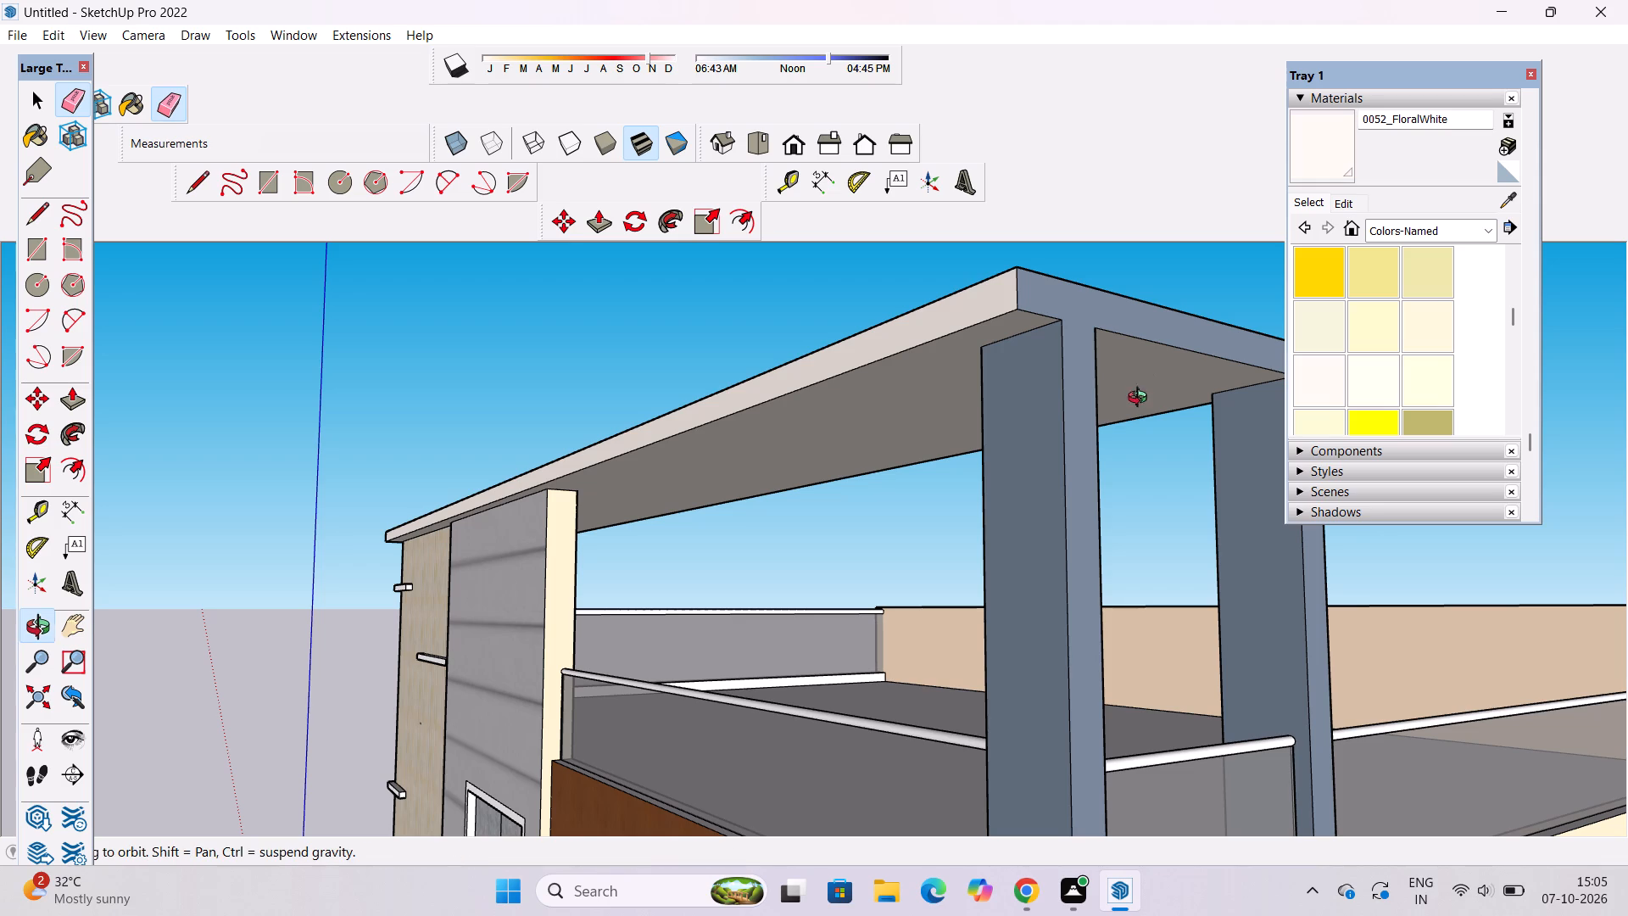
pyautogui.scroll(-6, 966, 362)
pyautogui.moveTo(969, 454); pyautogui.dragTo(1146, 573)
pyautogui.moveTo(1134, 567); pyautogui.dragTo(1062, 476)
pyautogui.scroll(4, 896, 545)
pyautogui.moveTo(867, 550); pyautogui.dragTo(524, 601)
pyautogui.scroll(-4, 685, 484)
pyautogui.moveTo(995, 486); pyautogui.dragTo(726, 505)
pyautogui.moveTo(710, 506); pyautogui.dragTo(685, 510)
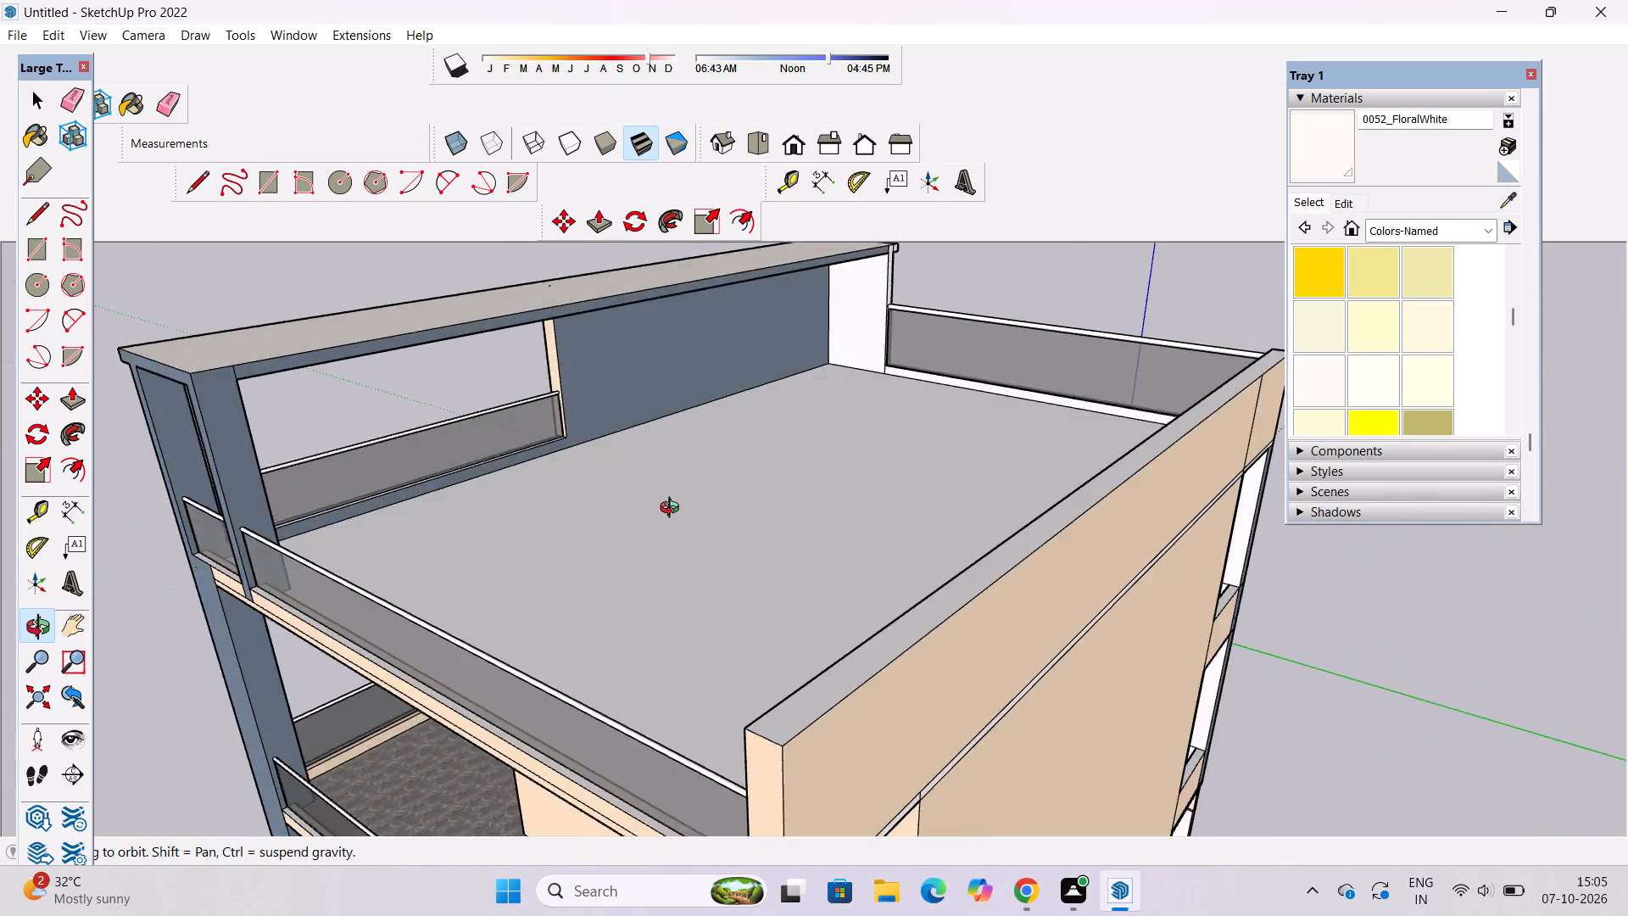
pyautogui.scroll(-6, 687, 500)
pyautogui.moveTo(751, 533); pyautogui.dragTo(1257, 651)
pyautogui.keyDown('shift'); pyautogui.moveTo(1256, 629); pyautogui.dragTo(861, 617); pyautogui.keyUp('shift')
pyautogui.moveTo(915, 498); pyautogui.dragTo(711, 470)
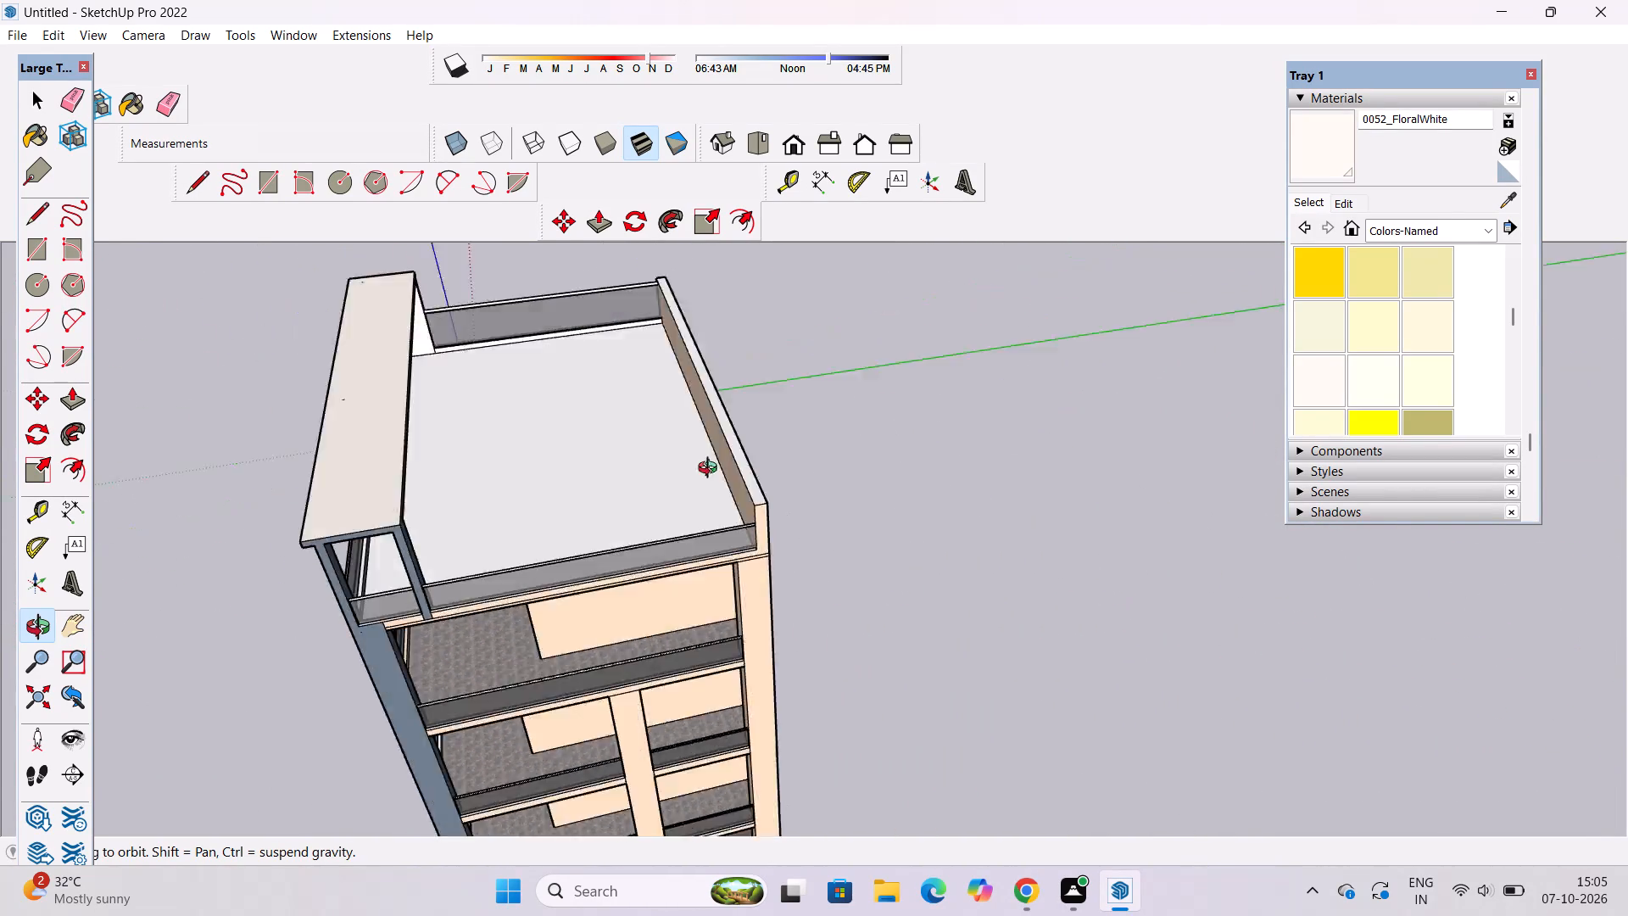
pyautogui.moveTo(711, 470); pyautogui.dragTo(365, 420)
pyautogui.keyDown('shift'); pyautogui.moveTo(681, 412); pyautogui.dragTo(717, 608); pyautogui.keyUp('shift')
# Erase the vertical seam line across the parapet at the top of the plain cream wall.
pyautogui.moveTo(736, 613); pyautogui.dragTo(599, 500)
pyautogui.scroll(9, 951, 589)
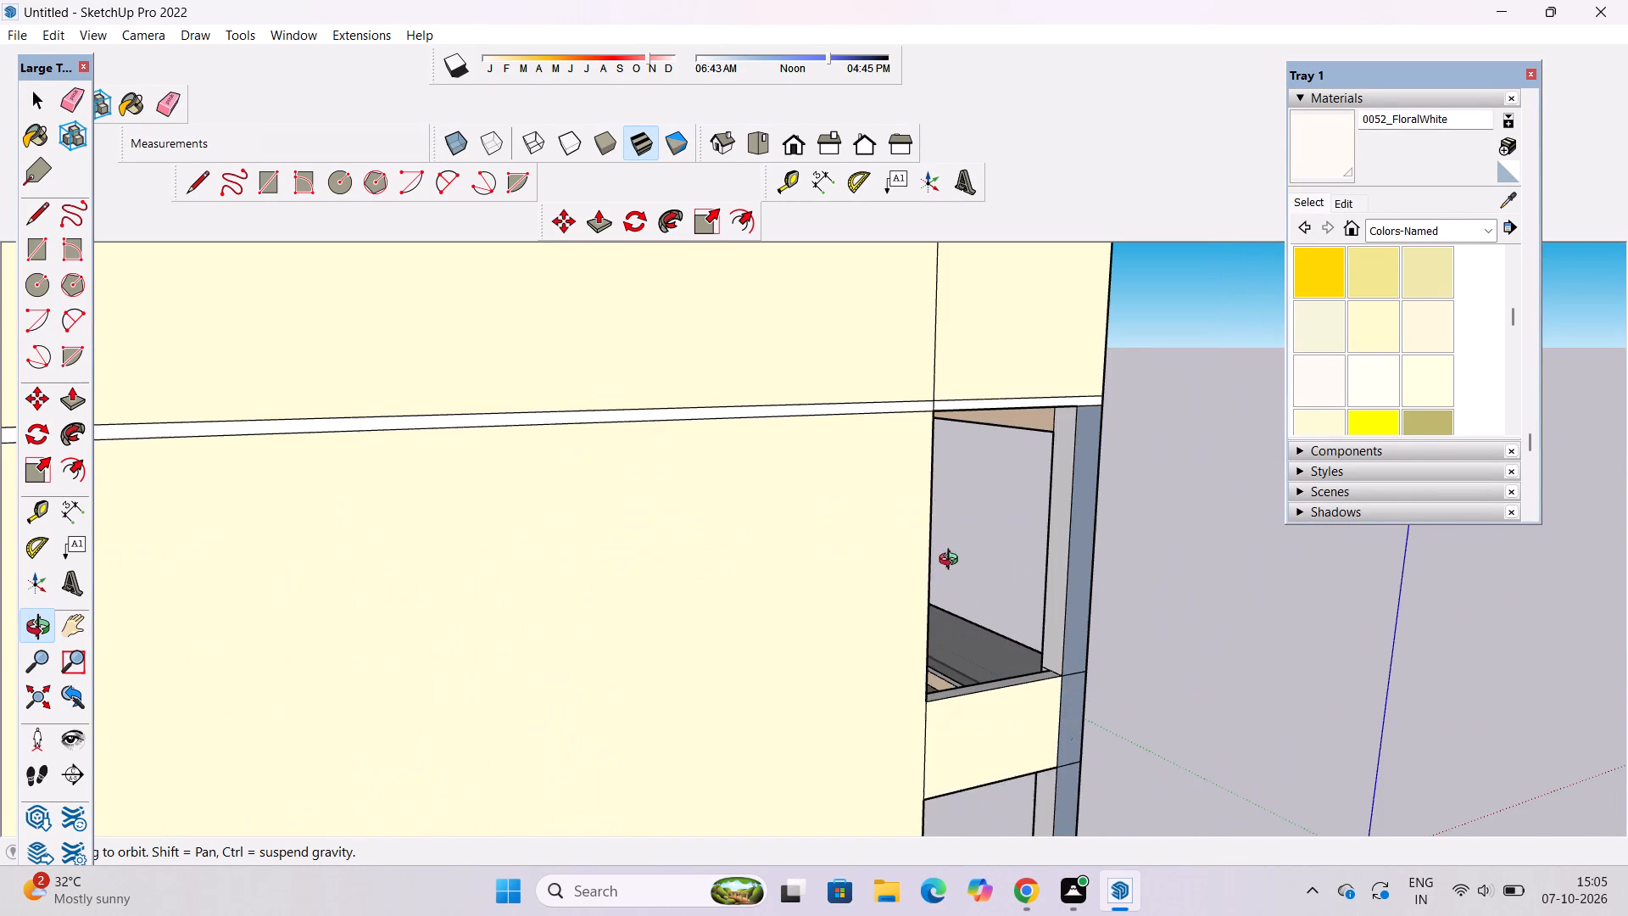
pyautogui.scroll(-4, 944, 462)
pyautogui.press('e')
pyautogui.moveTo(948, 389); pyautogui.dragTo(920, 409)
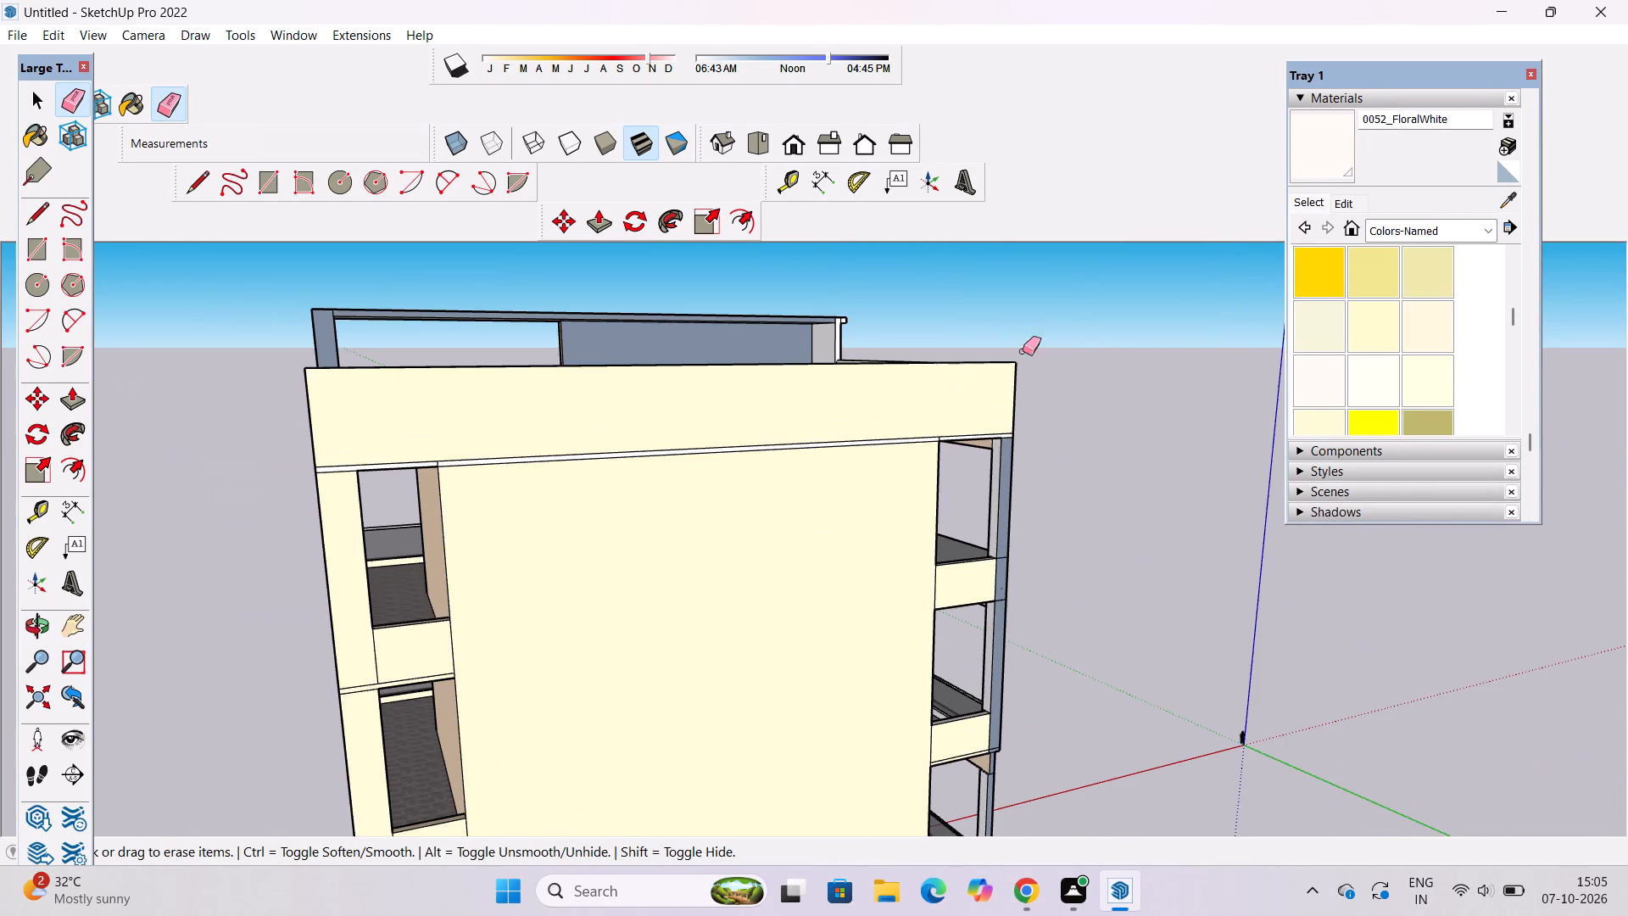
# Paint the narrow unpainted strip beneath the parapet, above the plain cream wall, with 0012_Bisque.
pyautogui.click(1324, 165)
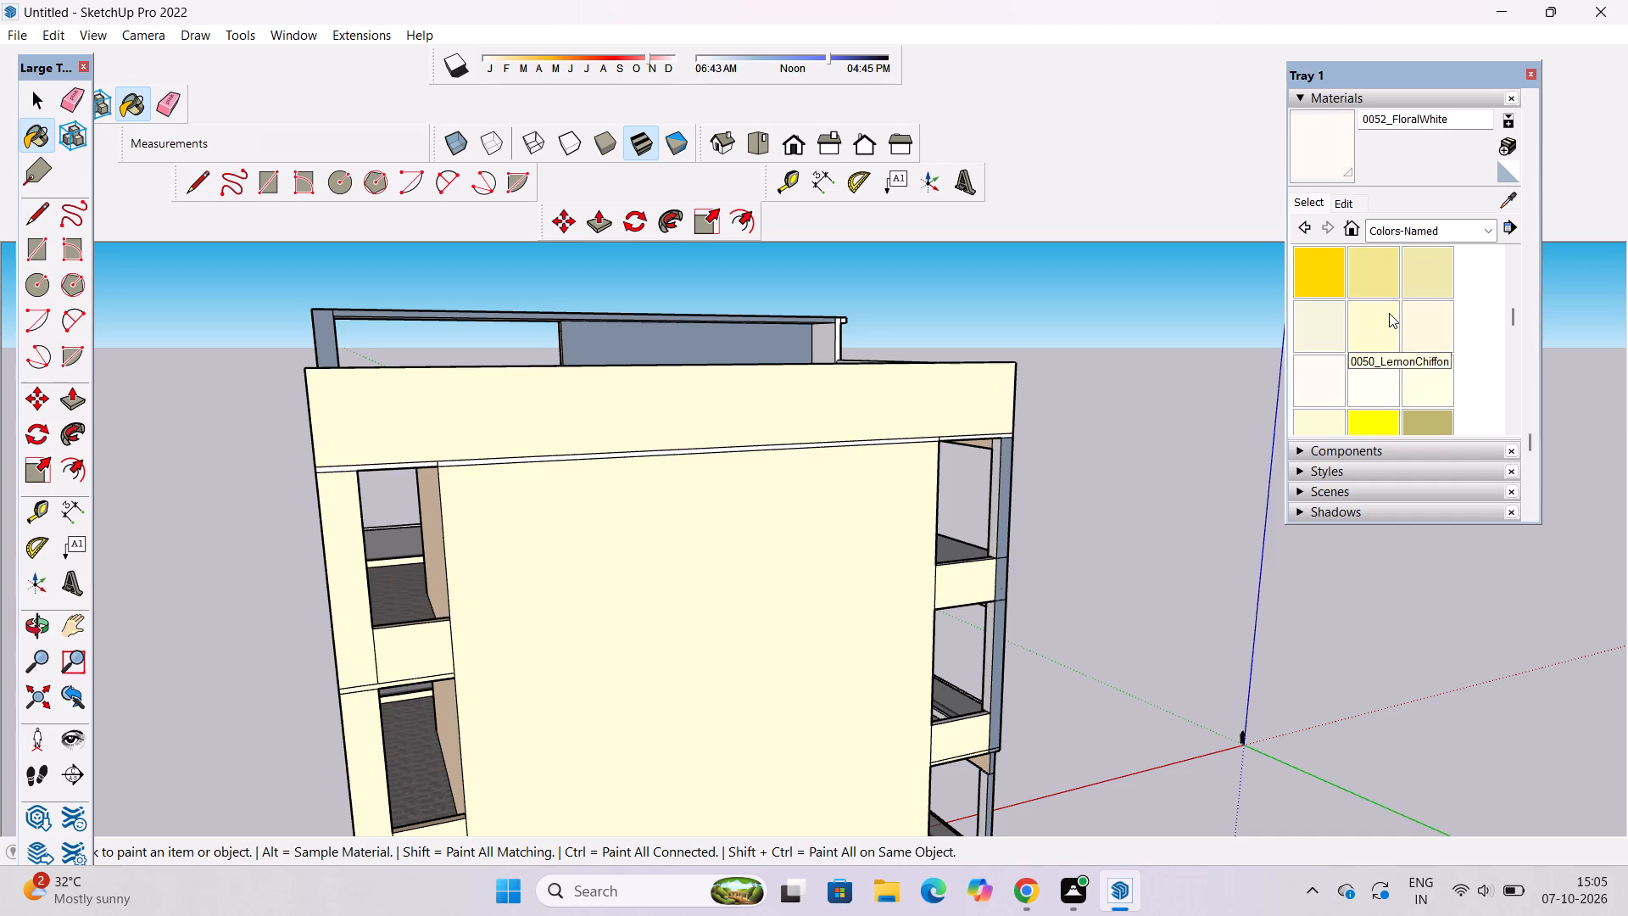
pyautogui.scroll(8, 1389, 313)
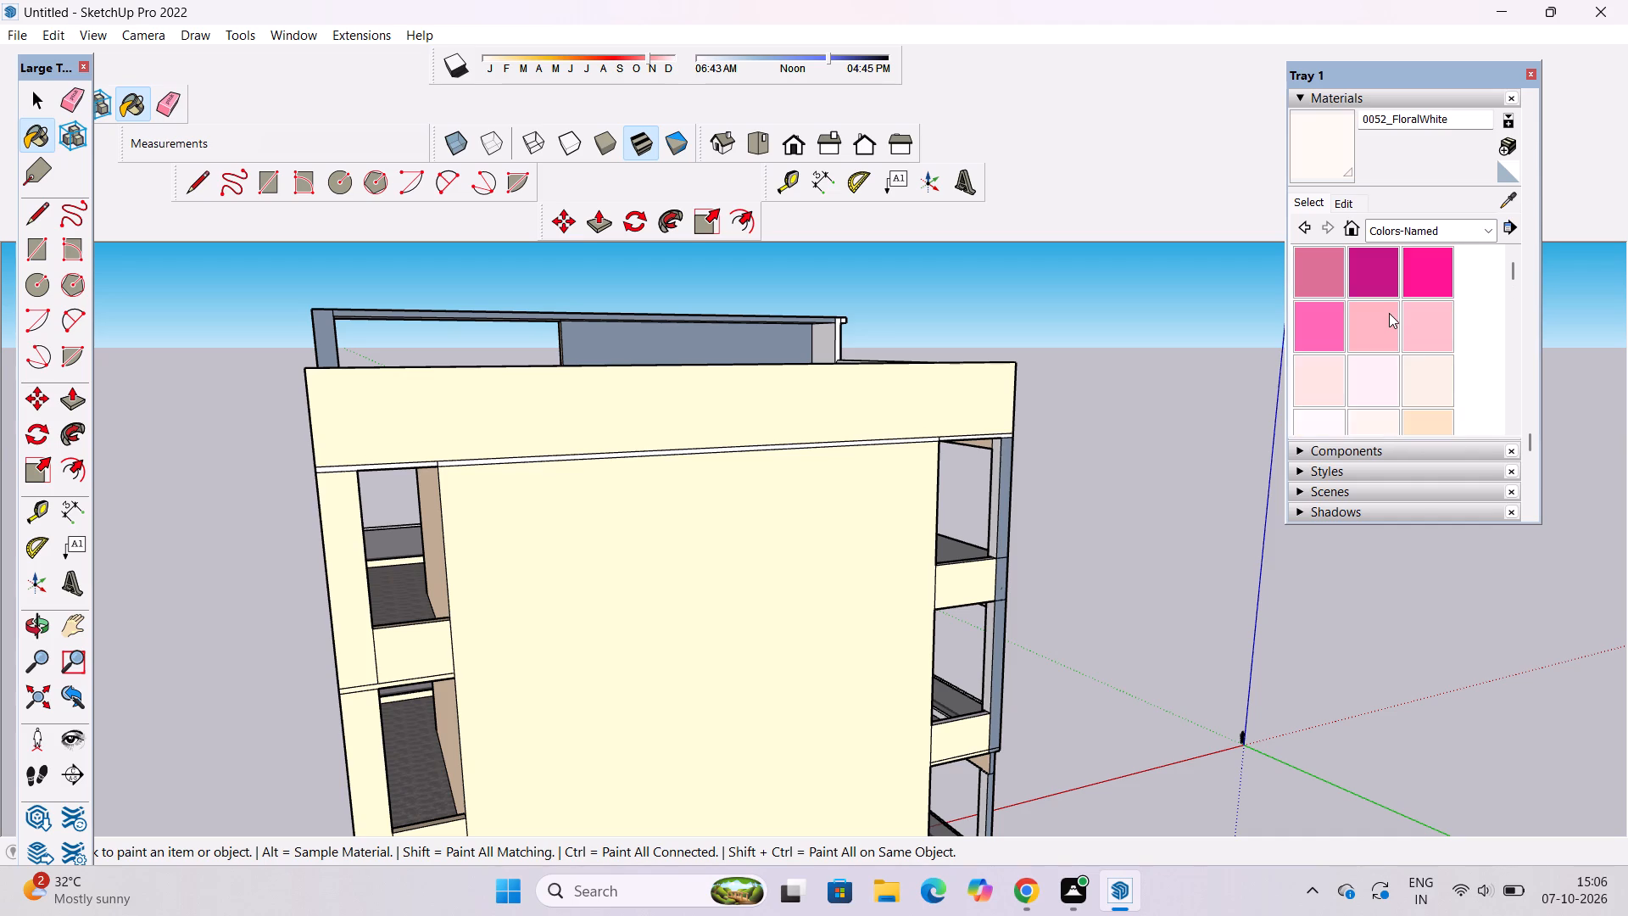
pyautogui.scroll(2, 1389, 313)
pyautogui.scroll(-3, 1389, 313)
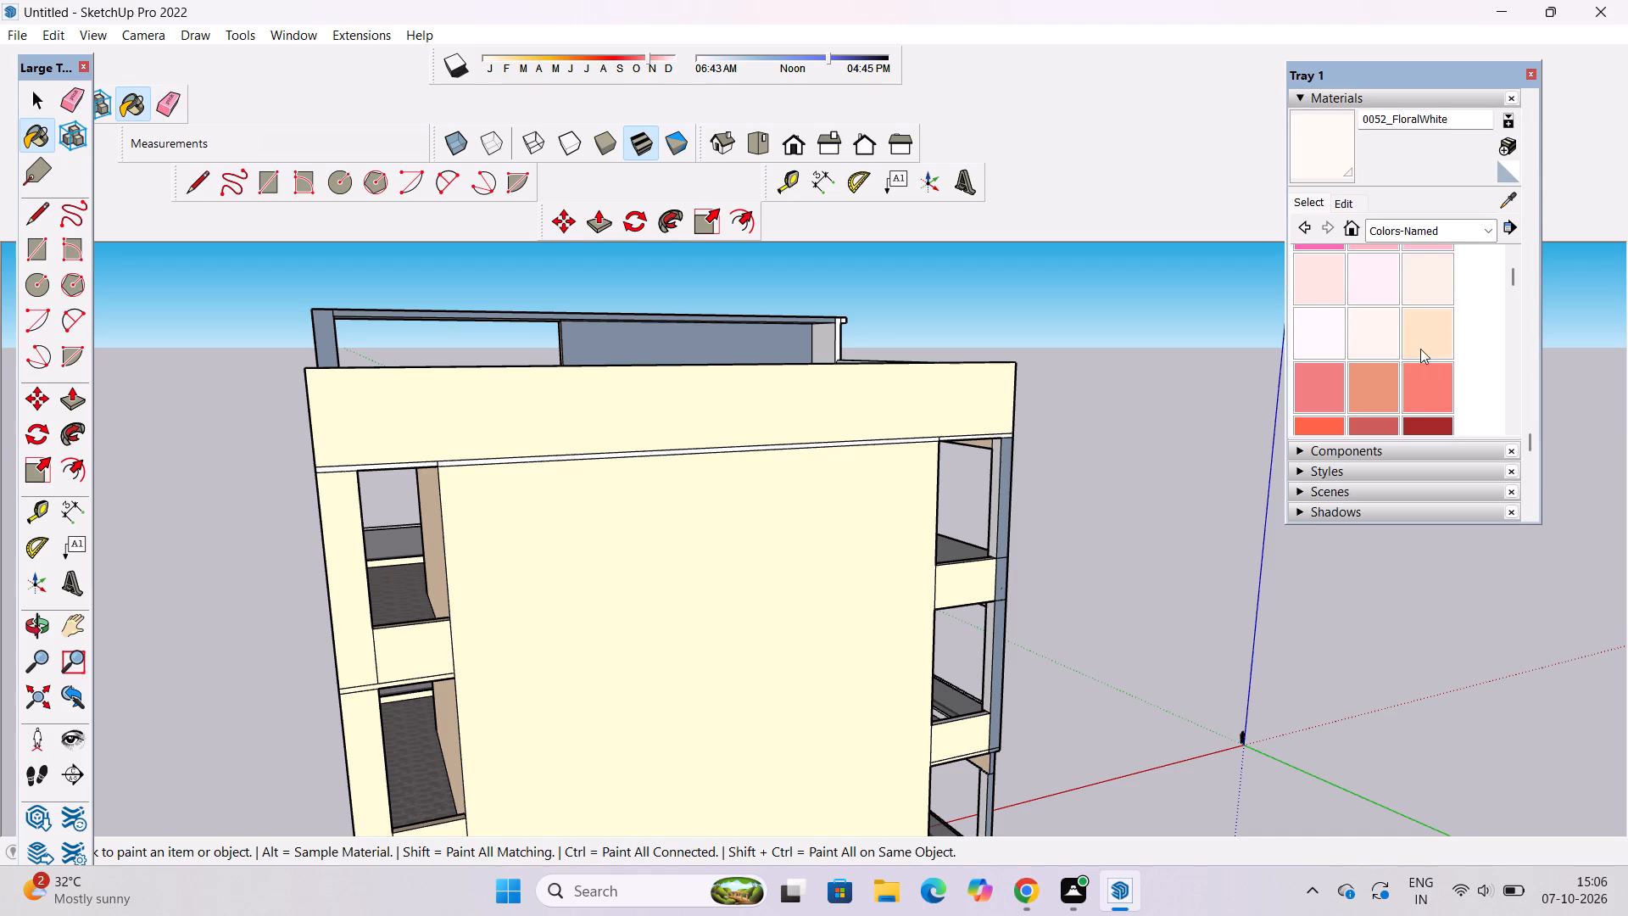
pyautogui.click(1420, 339)
pyautogui.scroll(10, 873, 440)
pyautogui.click(901, 446)
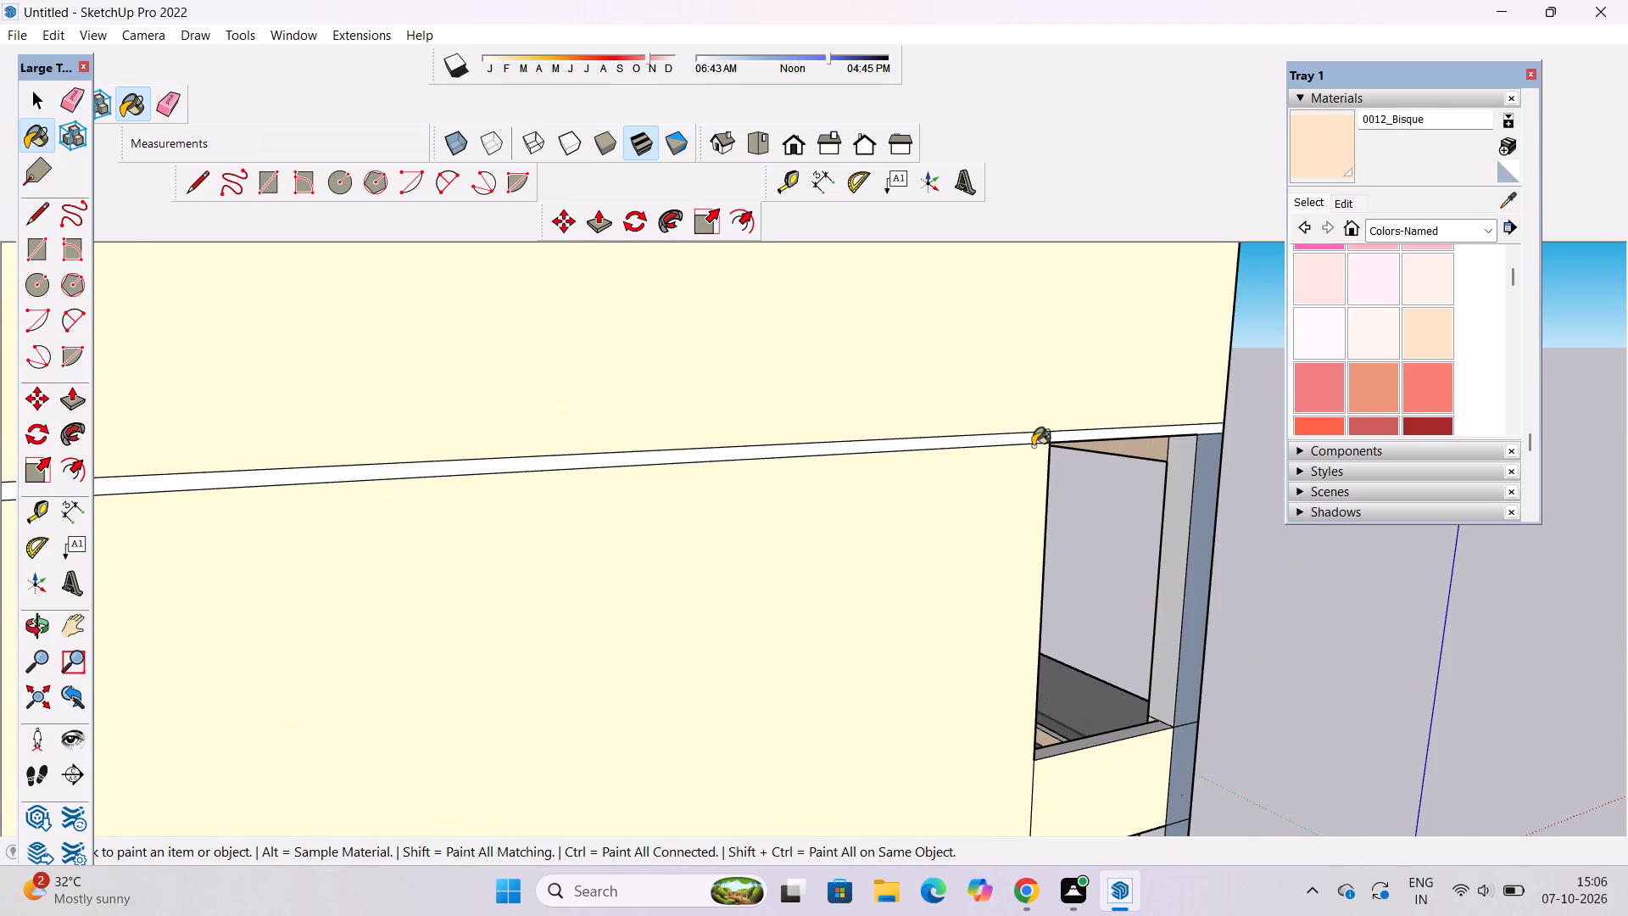
pyautogui.scroll(4, 1096, 444)
pyautogui.click(1102, 424)
pyautogui.scroll(-11, 926, 403)
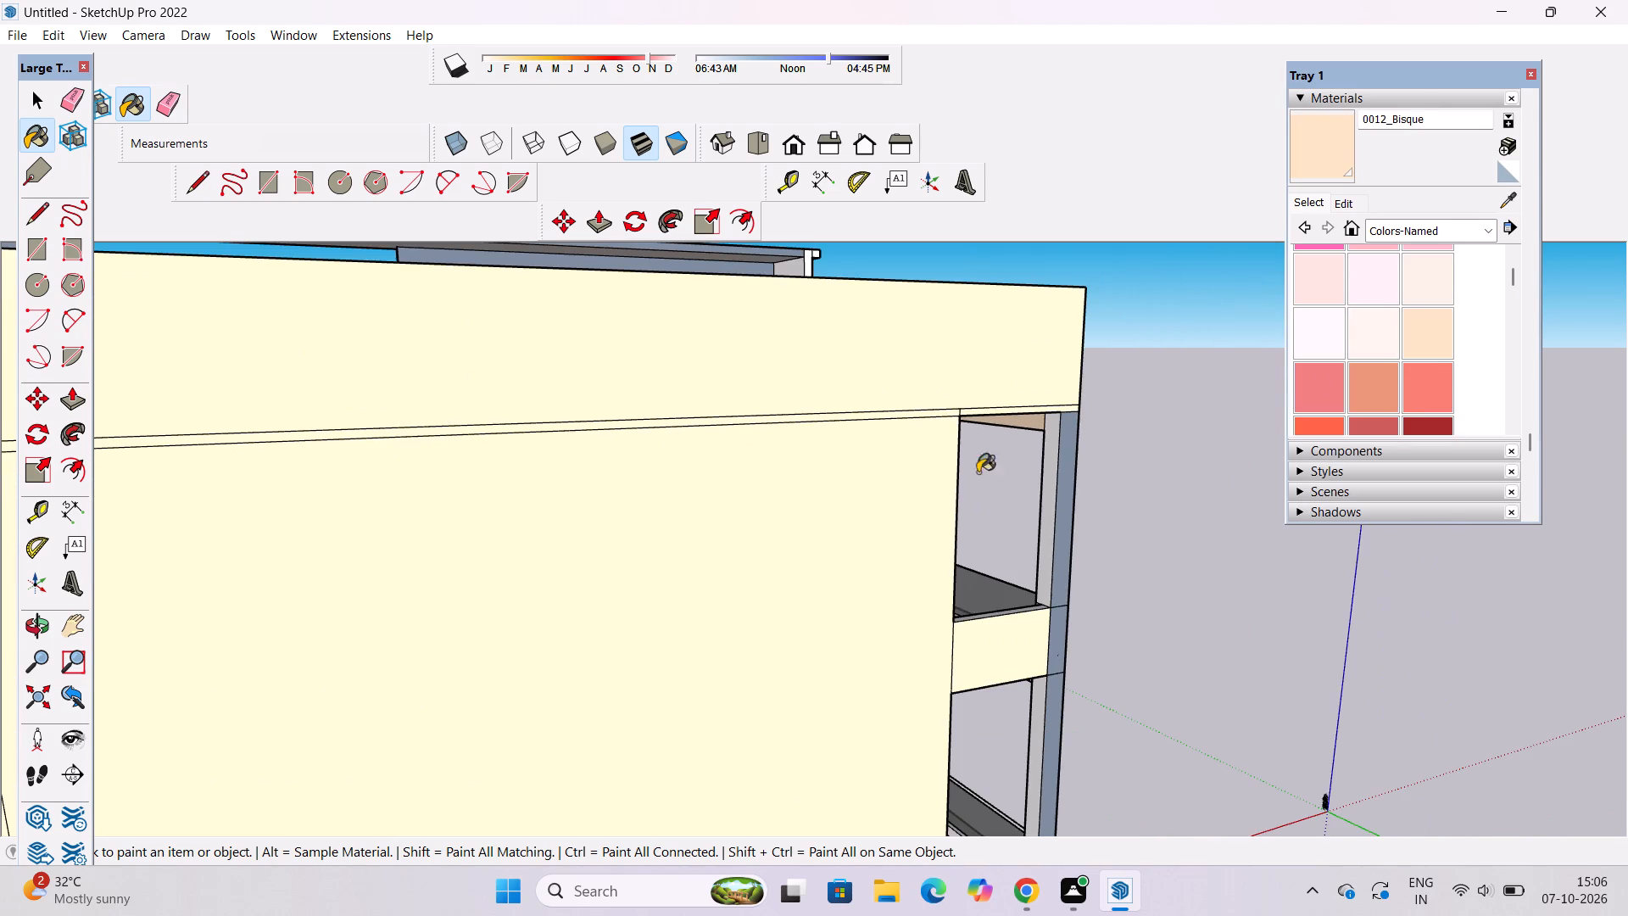
# Paint the inner face of the blue-grey corner column at the uppermost balcony opening beside the cream wall with 0111_SlateGray.
pyautogui.press('space')
pyautogui.scroll(-5, 999, 357)
pyautogui.scroll(-4, 1402, 353)
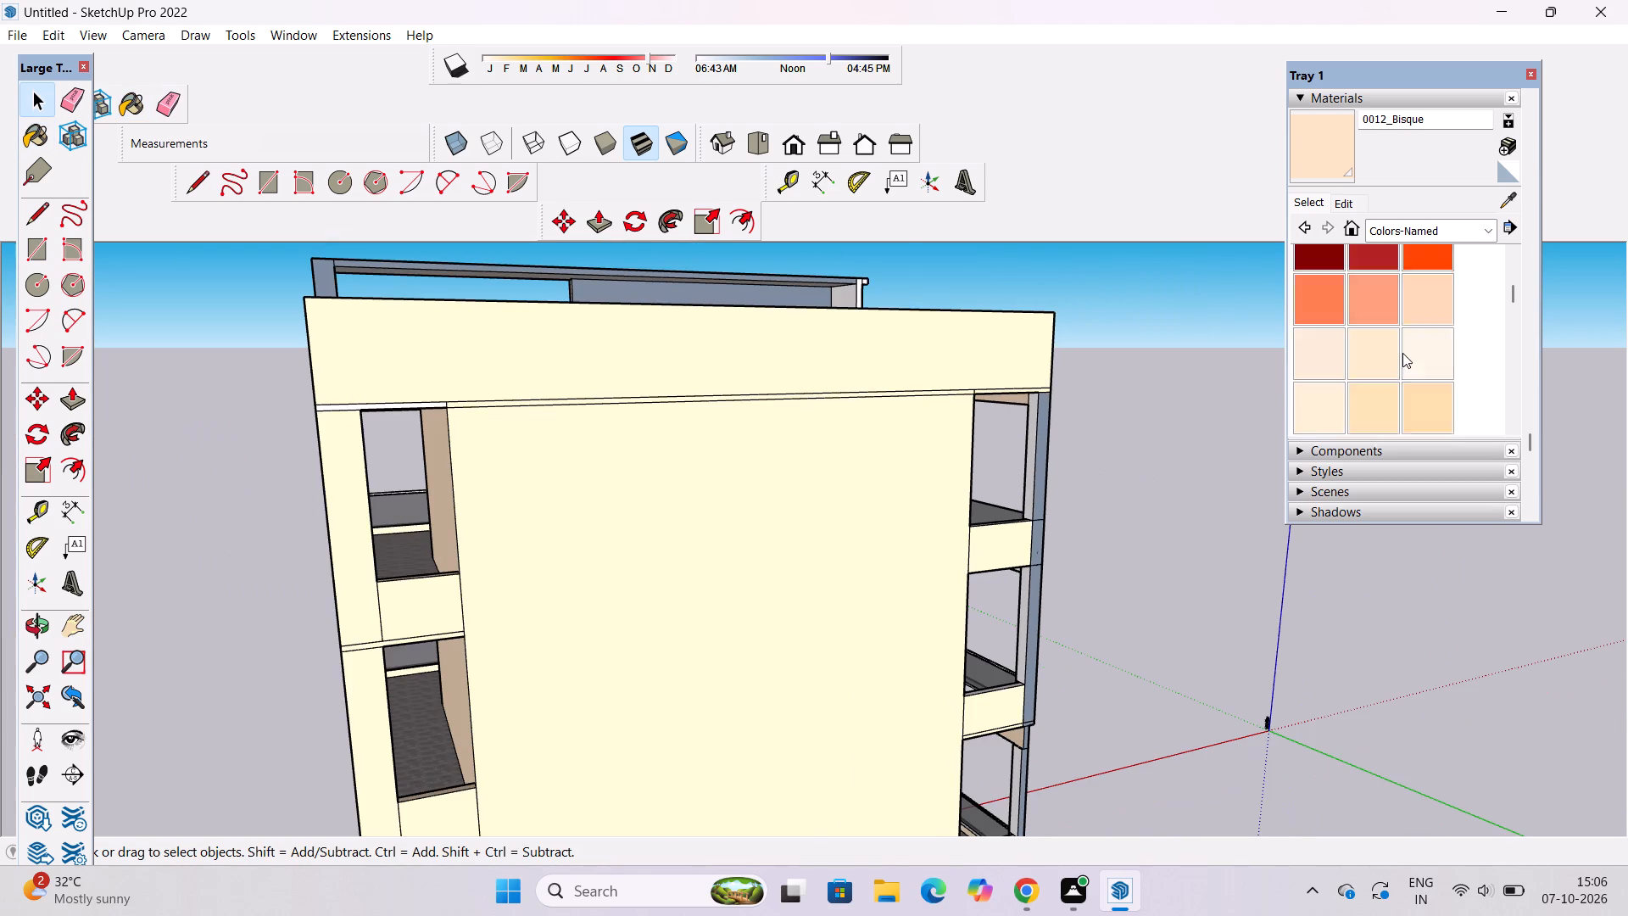
pyautogui.scroll(-12, 1402, 353)
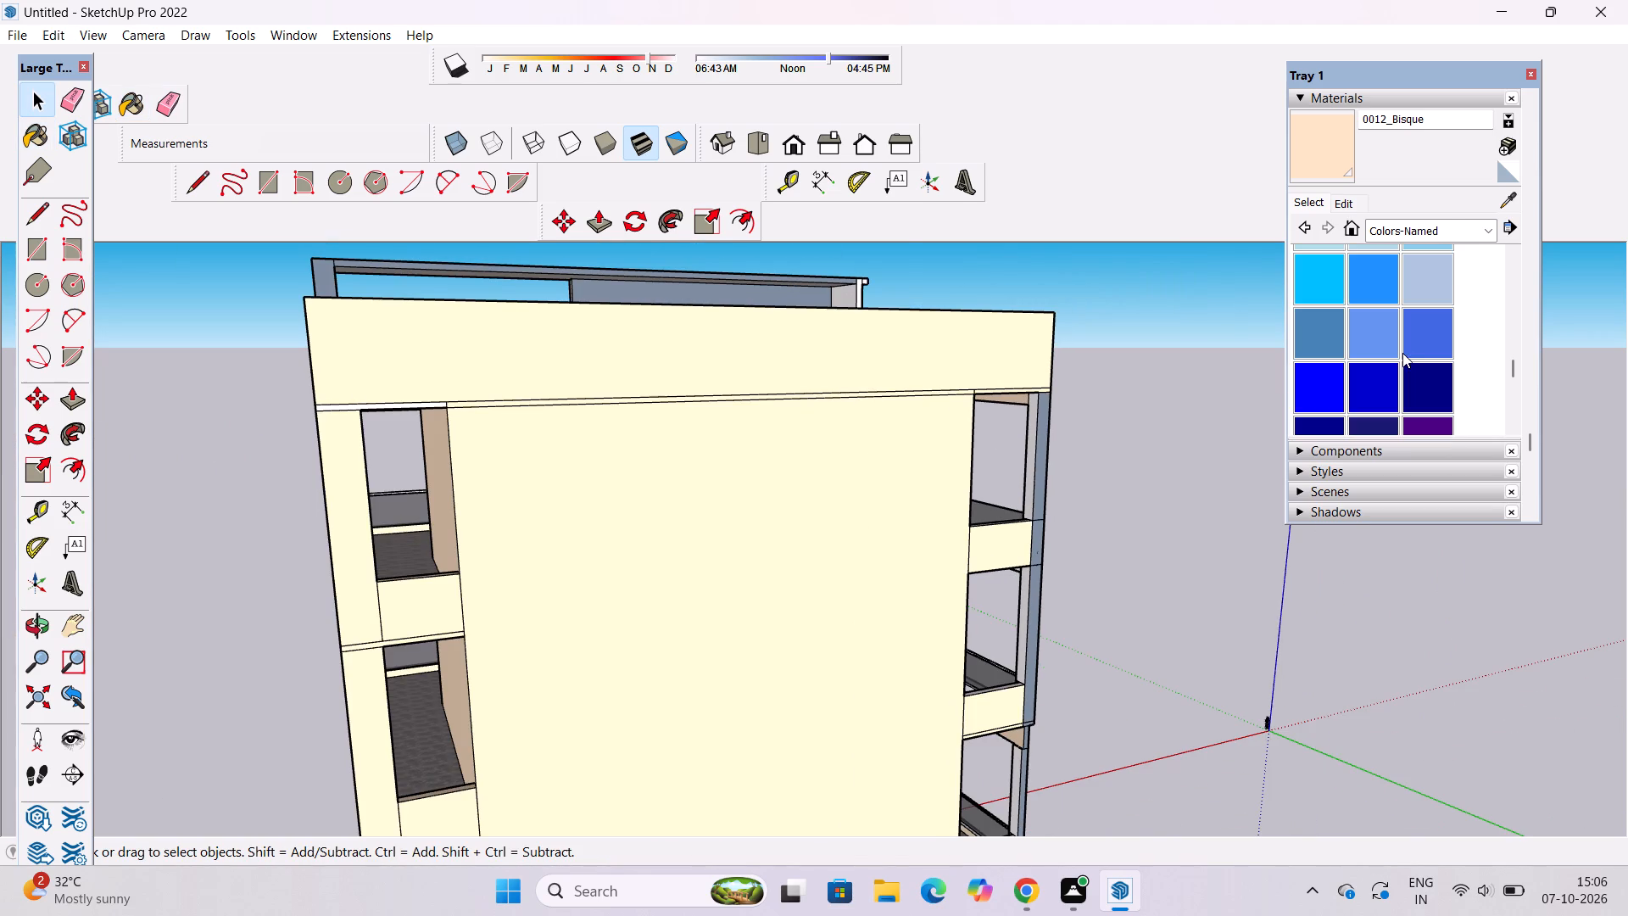
pyautogui.scroll(-2, 1402, 353)
pyautogui.moveTo(1415, 298); pyautogui.dragTo(1411, 283)
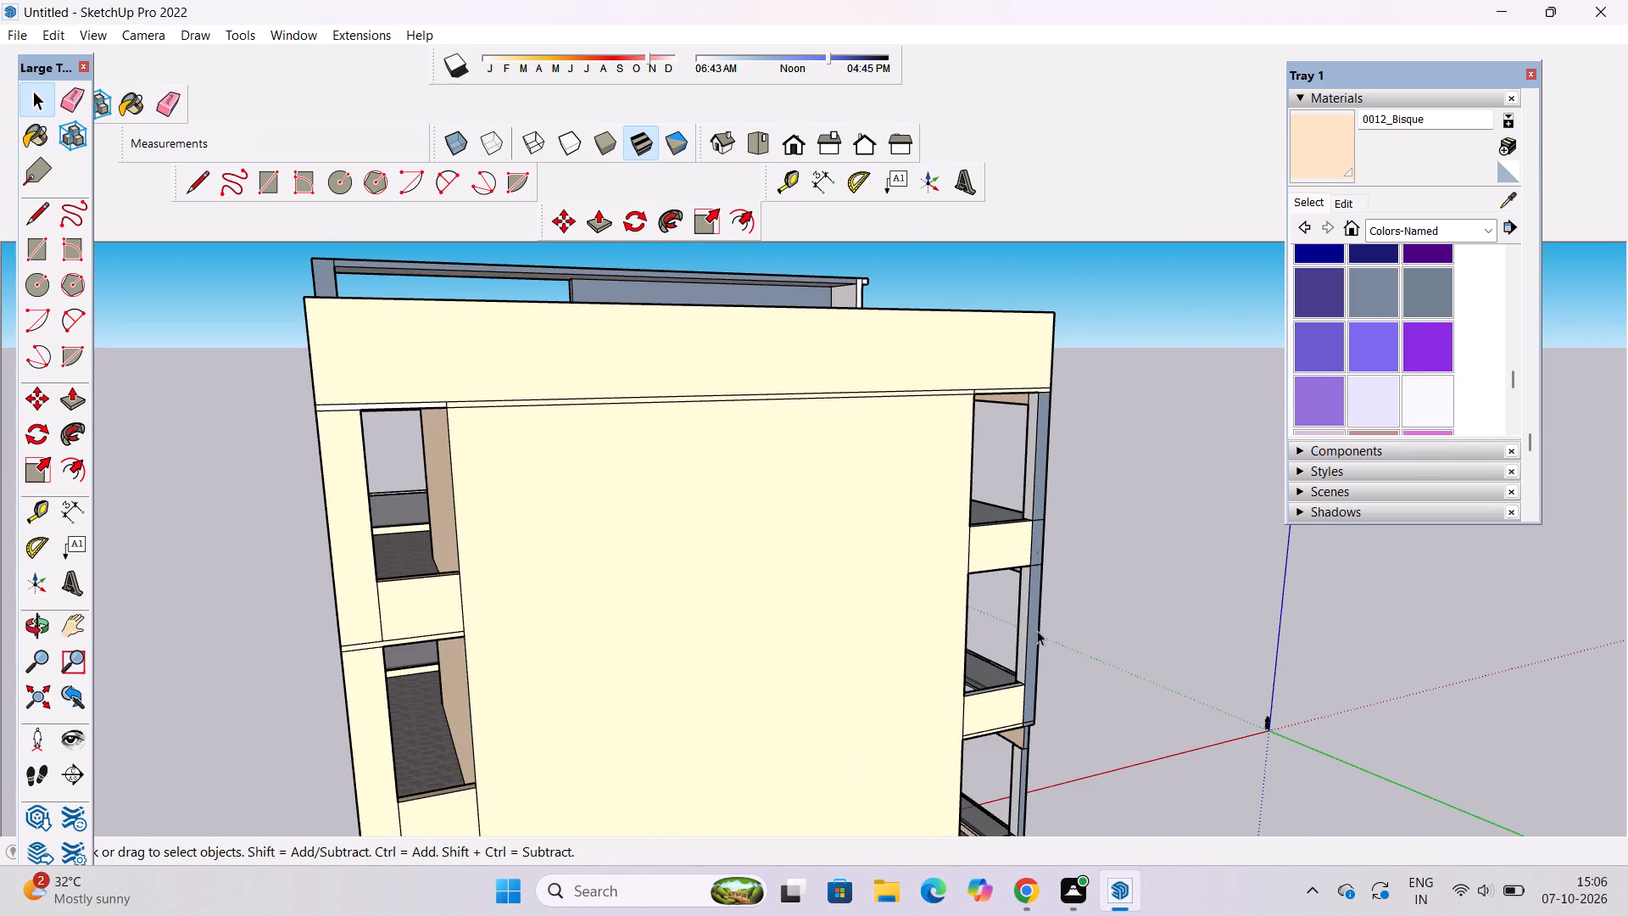
pyautogui.click(1417, 291)
pyautogui.scroll(5, 1035, 506)
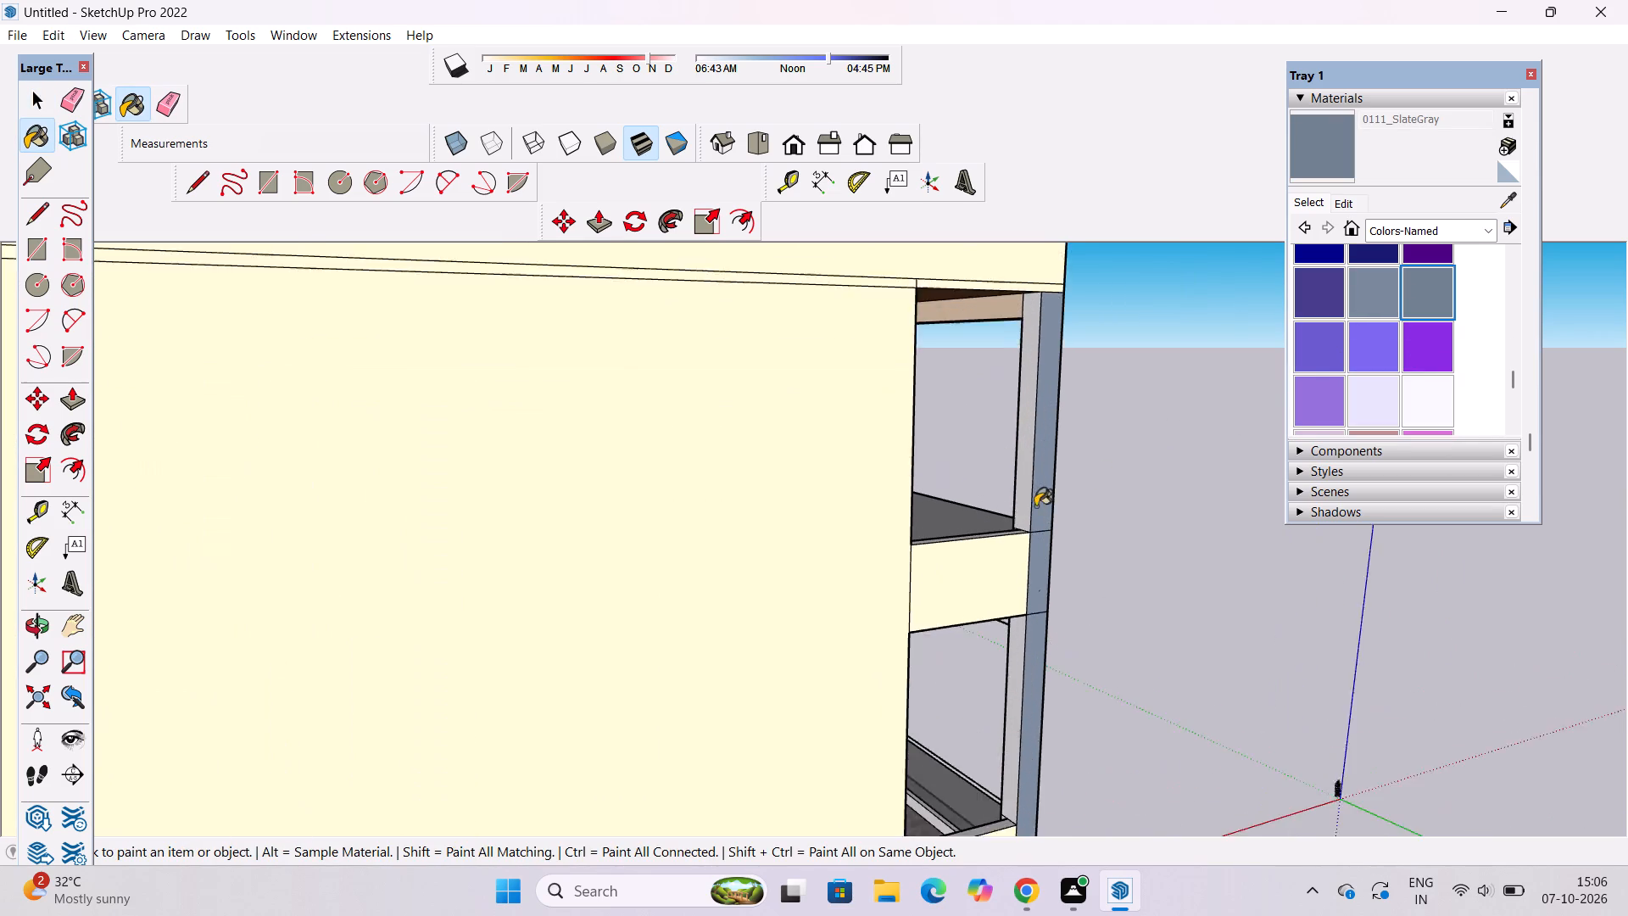
pyautogui.scroll(6, 1035, 506)
pyautogui.click(1024, 434)
pyautogui.scroll(-7, 965, 371)
# Paint the same corner column's unpainted inner faces at the two balcony openings below with 0111_SlateGray.
pyautogui.scroll(6, 957, 546)
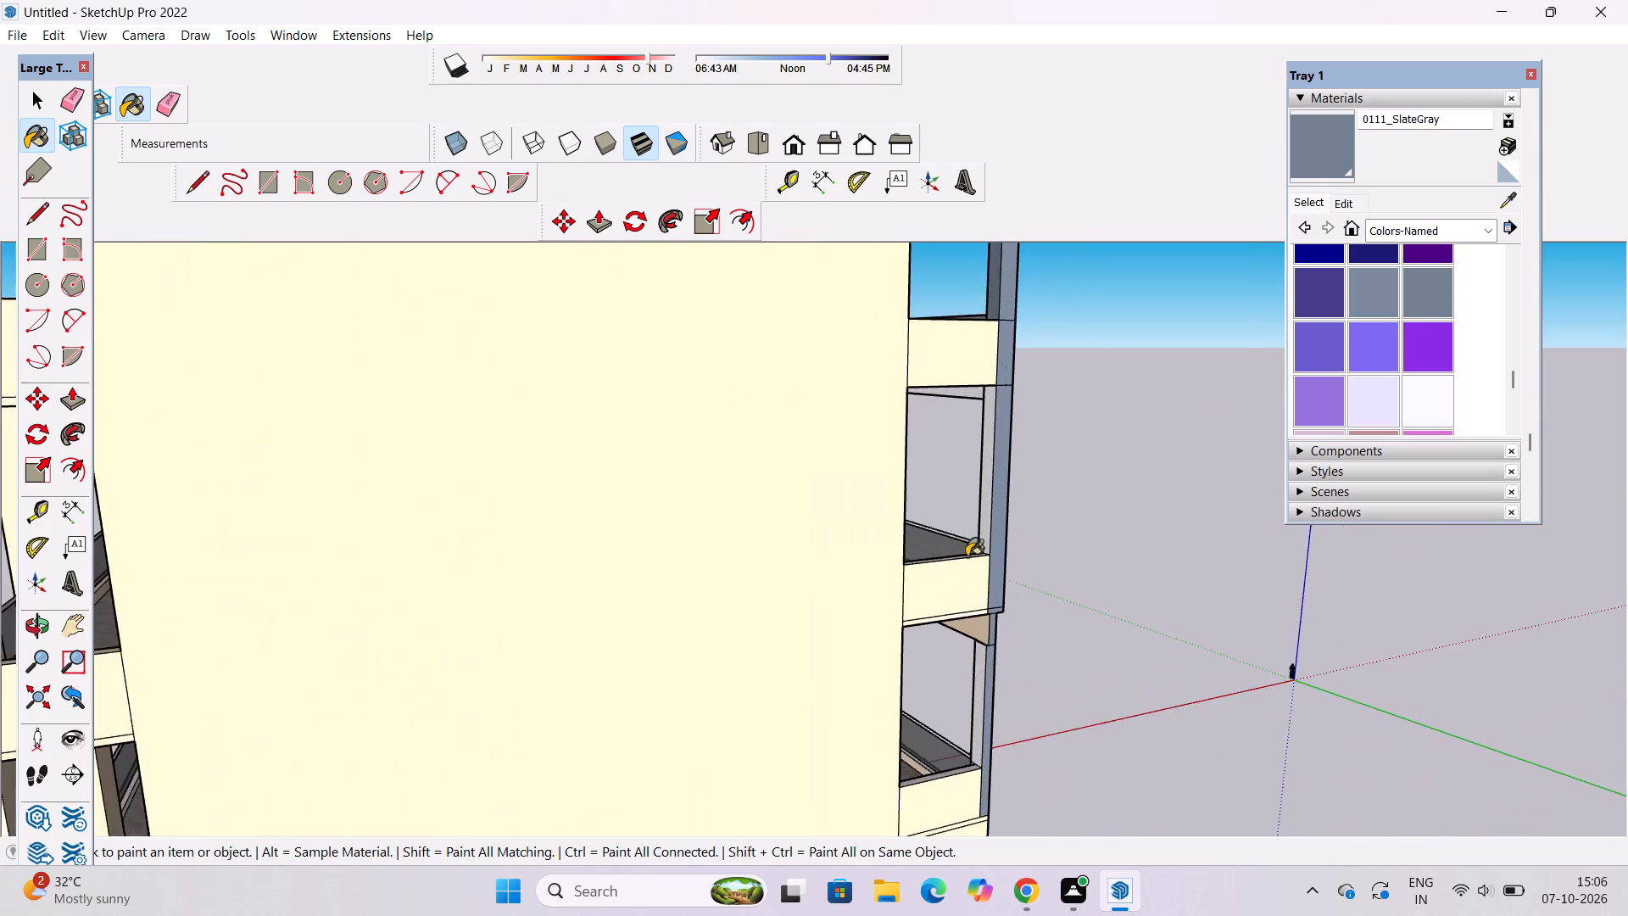
pyautogui.scroll(4, 967, 556)
pyautogui.click(992, 465)
pyautogui.scroll(-5, 990, 460)
pyautogui.scroll(-2, 1016, 582)
pyautogui.scroll(6, 1022, 654)
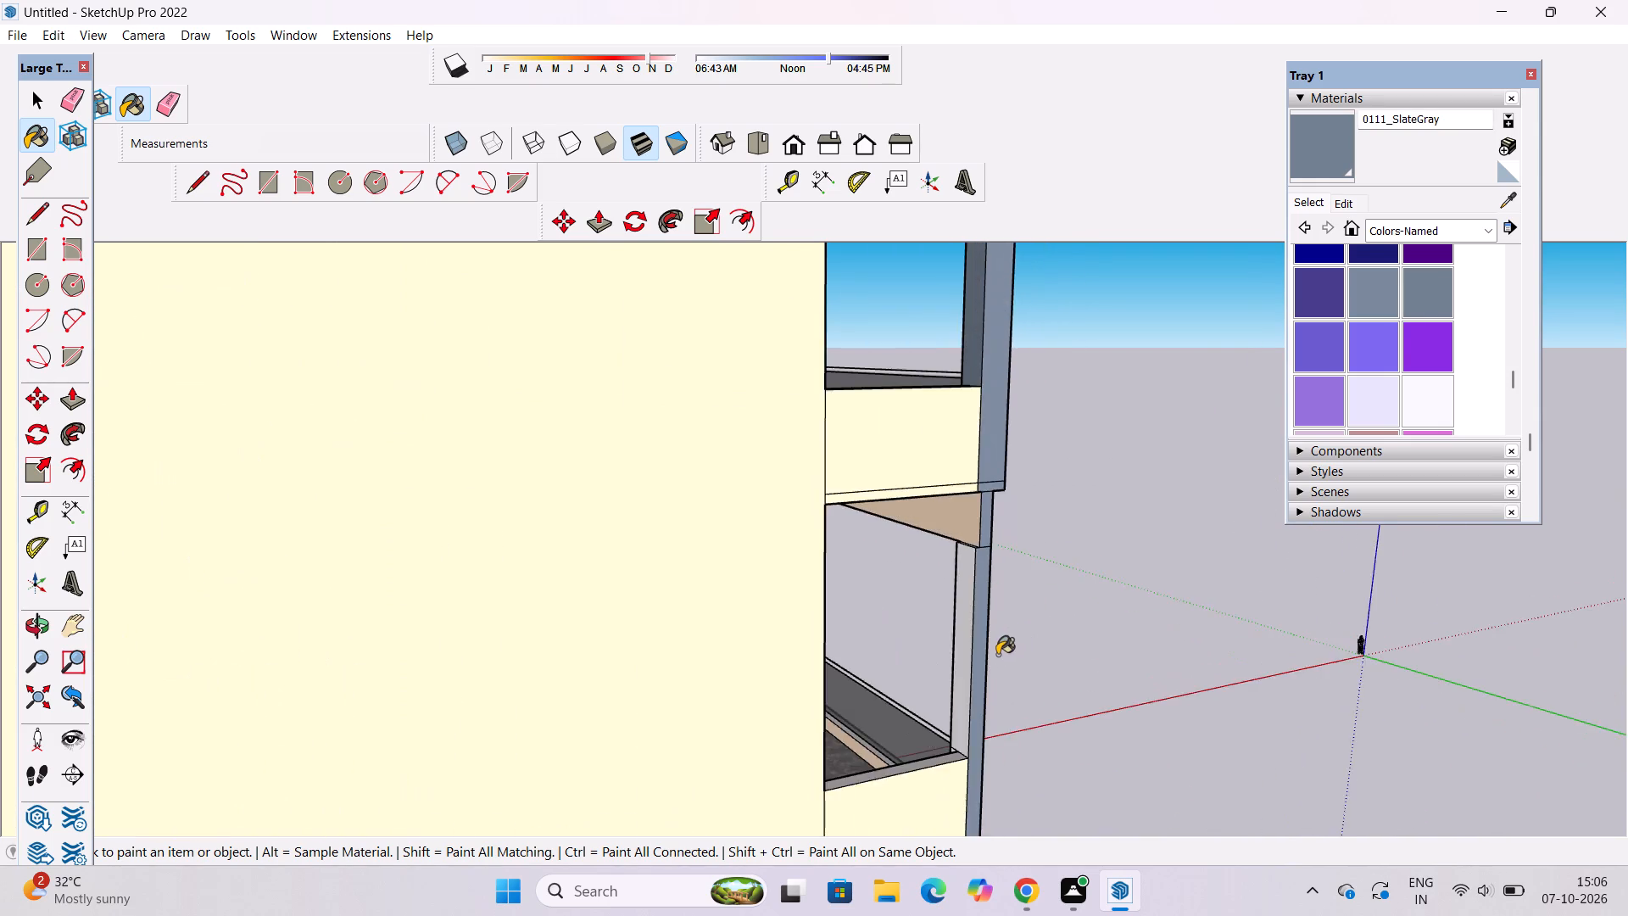
pyautogui.scroll(2, 997, 655)
pyautogui.click(797, 551)
pyautogui.scroll(-4, 843, 528)
pyautogui.scroll(-5, 672, 640)
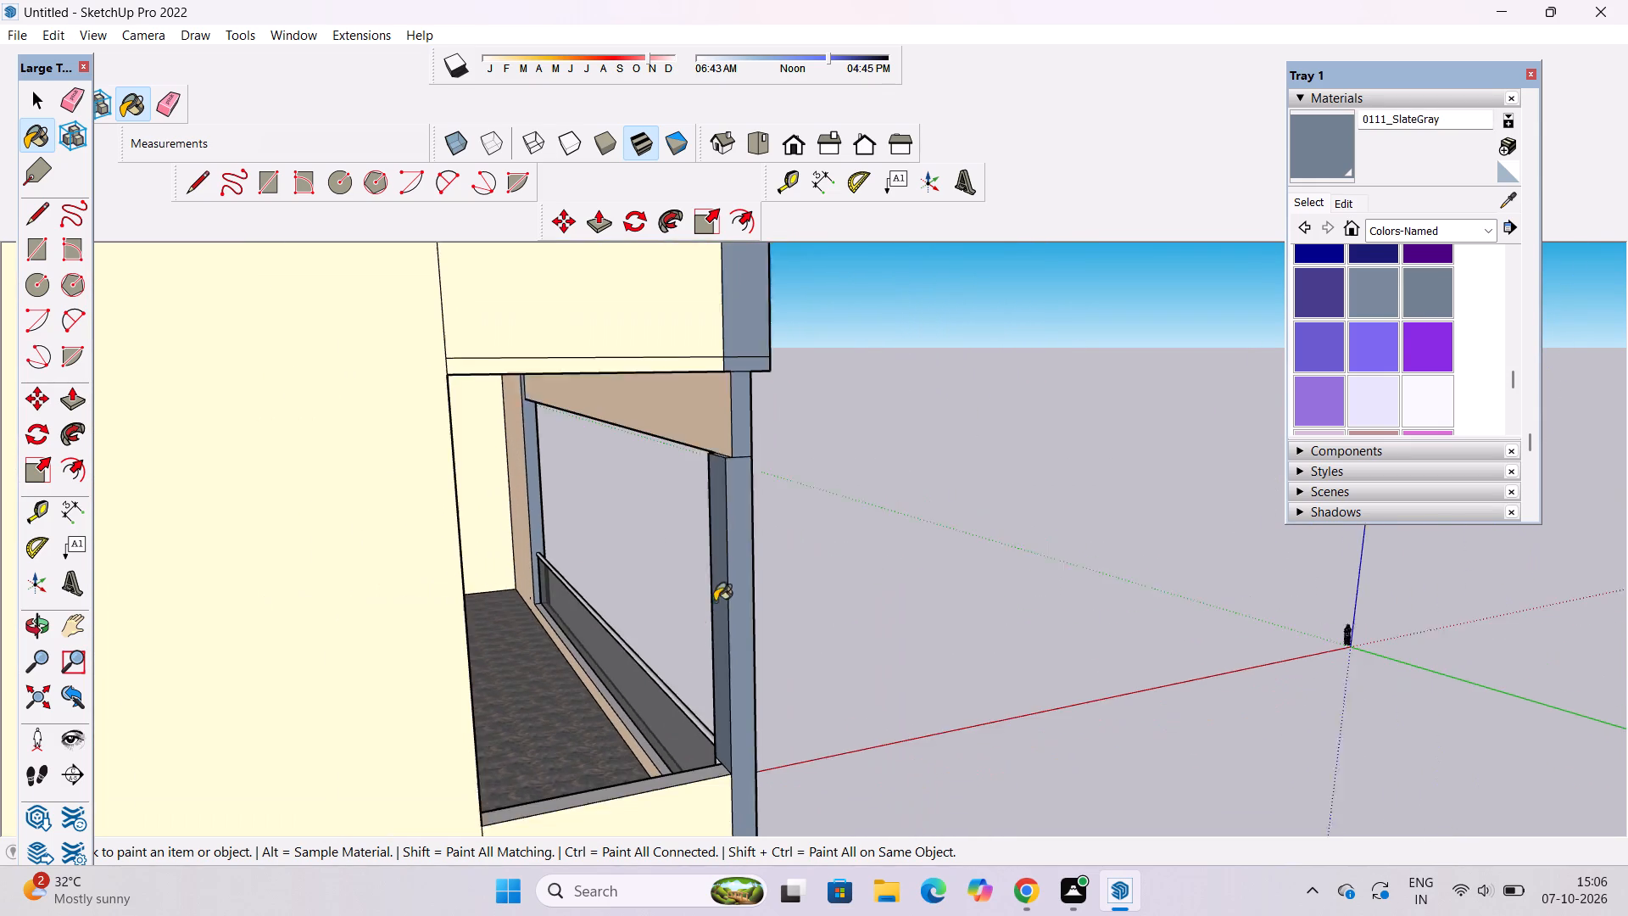
# Paint the narrow ledge strip at the foot of the lower balcony's glass railing with 0111_SlateGray.
pyautogui.scroll(9, 630, 685)
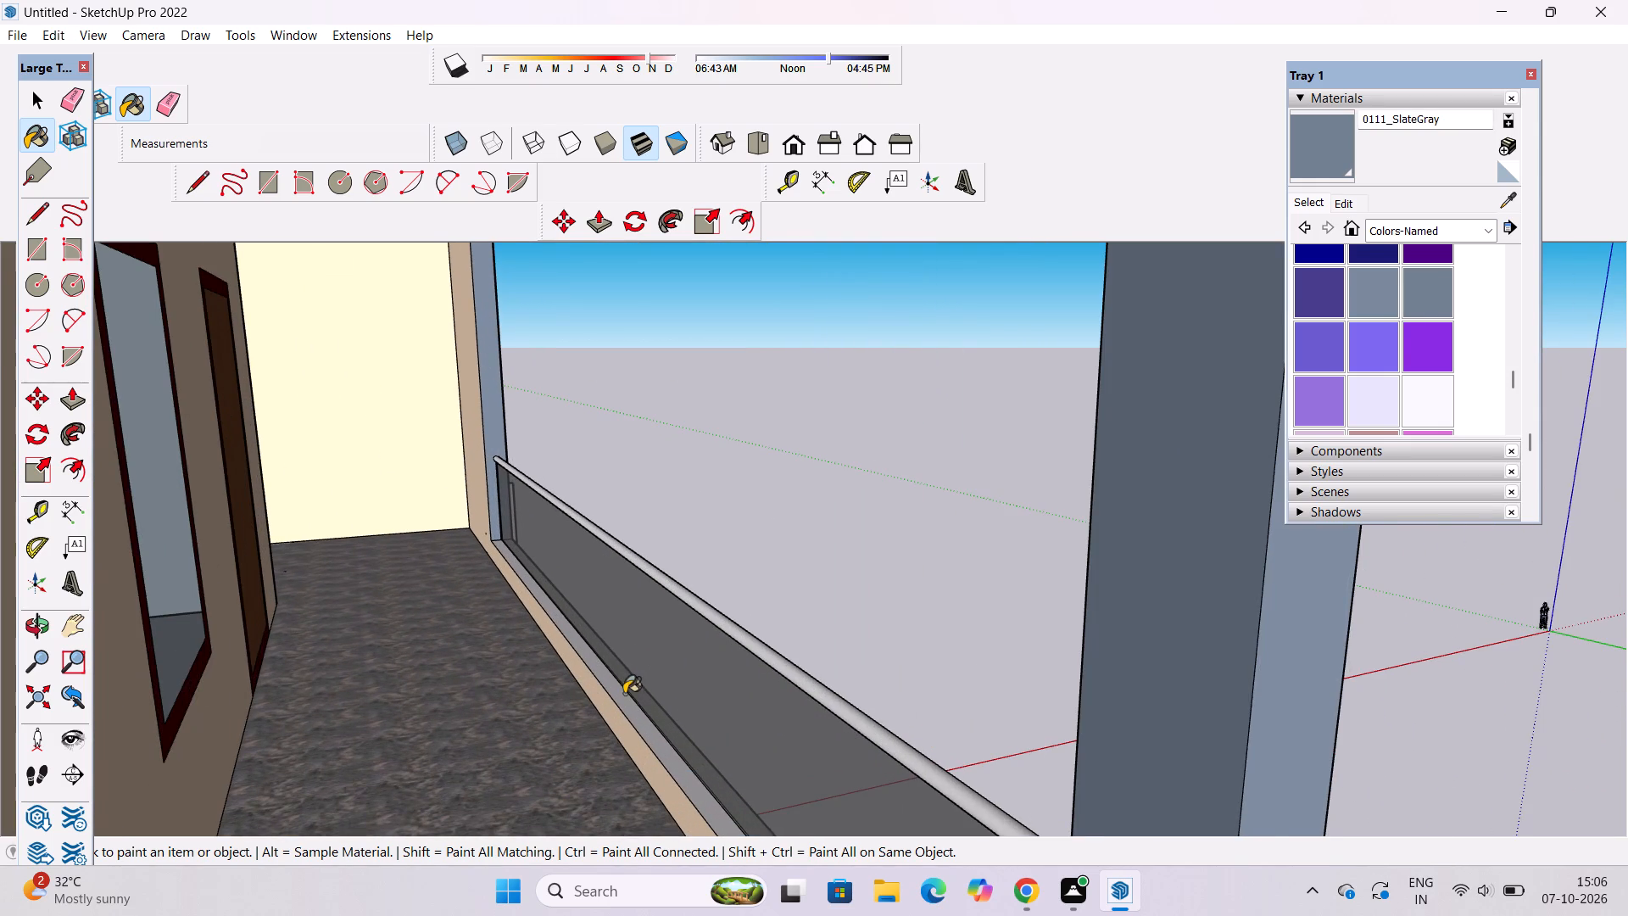
pyautogui.click(624, 694)
pyautogui.scroll(-14, 618, 681)
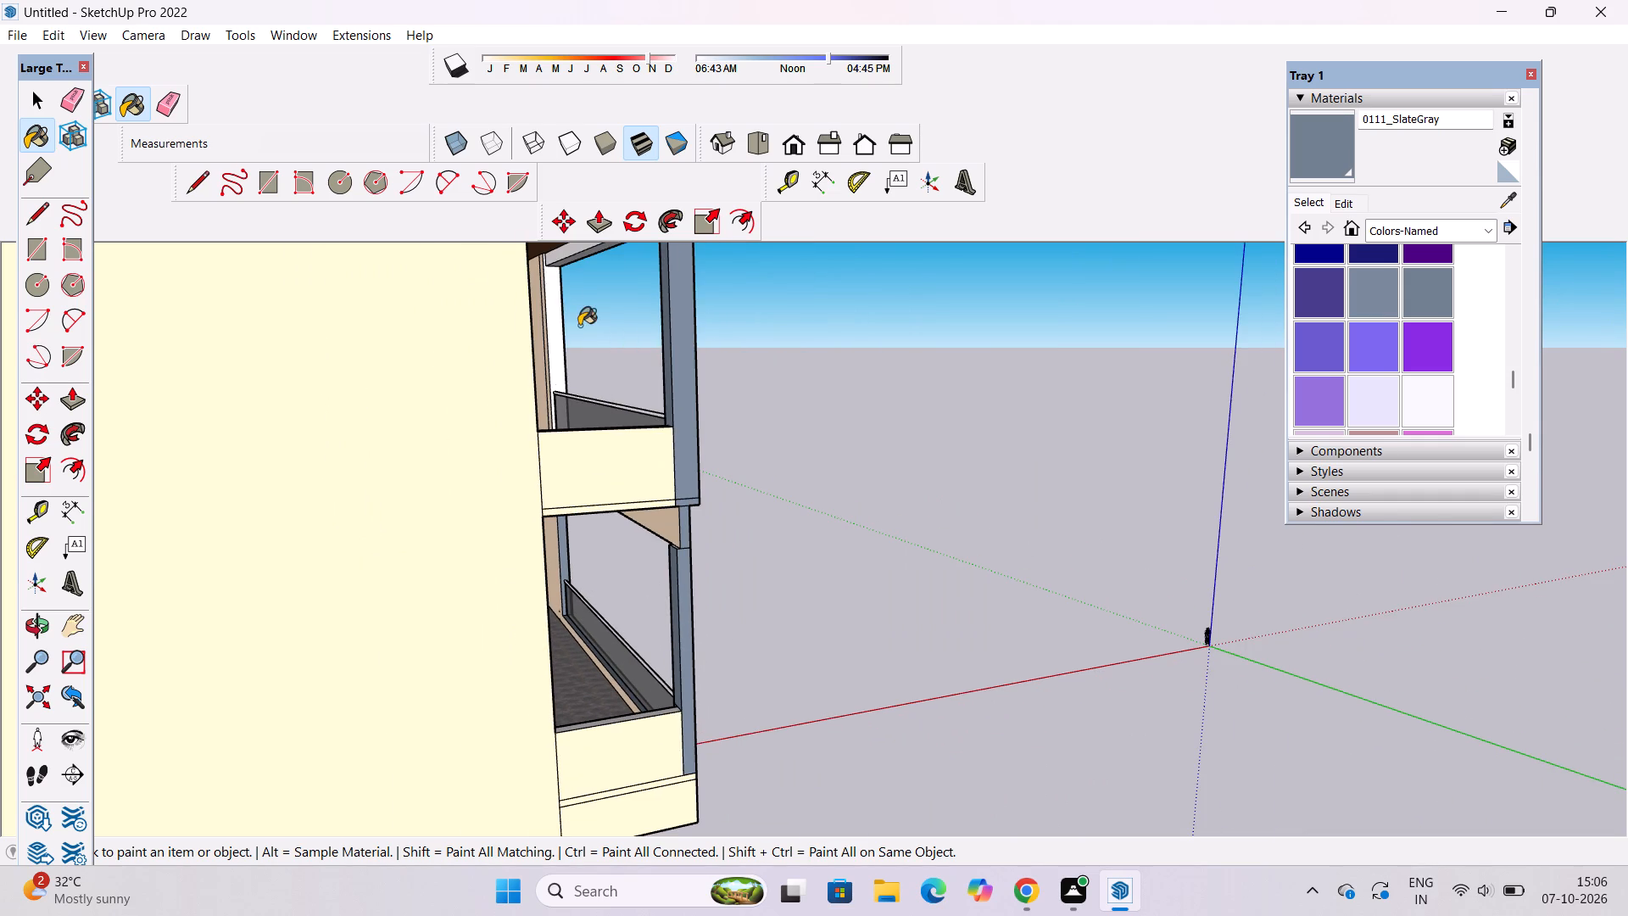
# Examine the balconies, column faces, tiled tower and grey-clad window wall from all sides for remaining unpainted faces.
pyautogui.press('o')
pyautogui.keyDown('shift'); pyautogui.moveTo(704, 439); pyautogui.dragTo(927, 680); pyautogui.keyUp('shift')
pyautogui.moveTo(923, 667); pyautogui.dragTo(913, 555)
pyautogui.scroll(8, 794, 422)
pyautogui.scroll(-5, 750, 456)
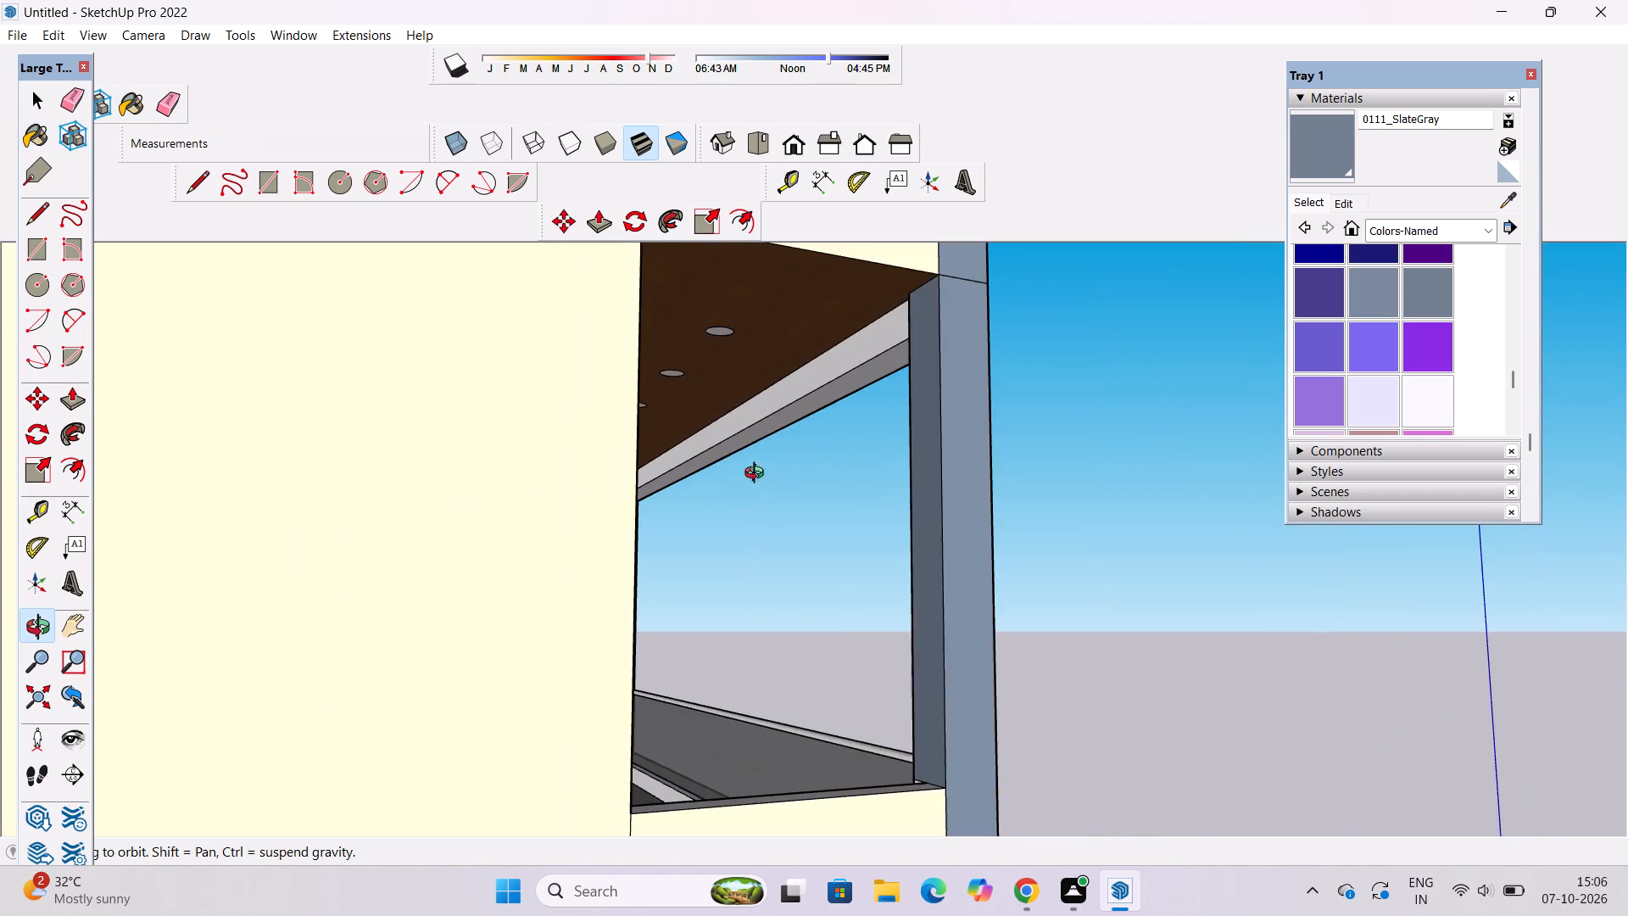
pyautogui.moveTo(930, 525); pyautogui.dragTo(532, 587)
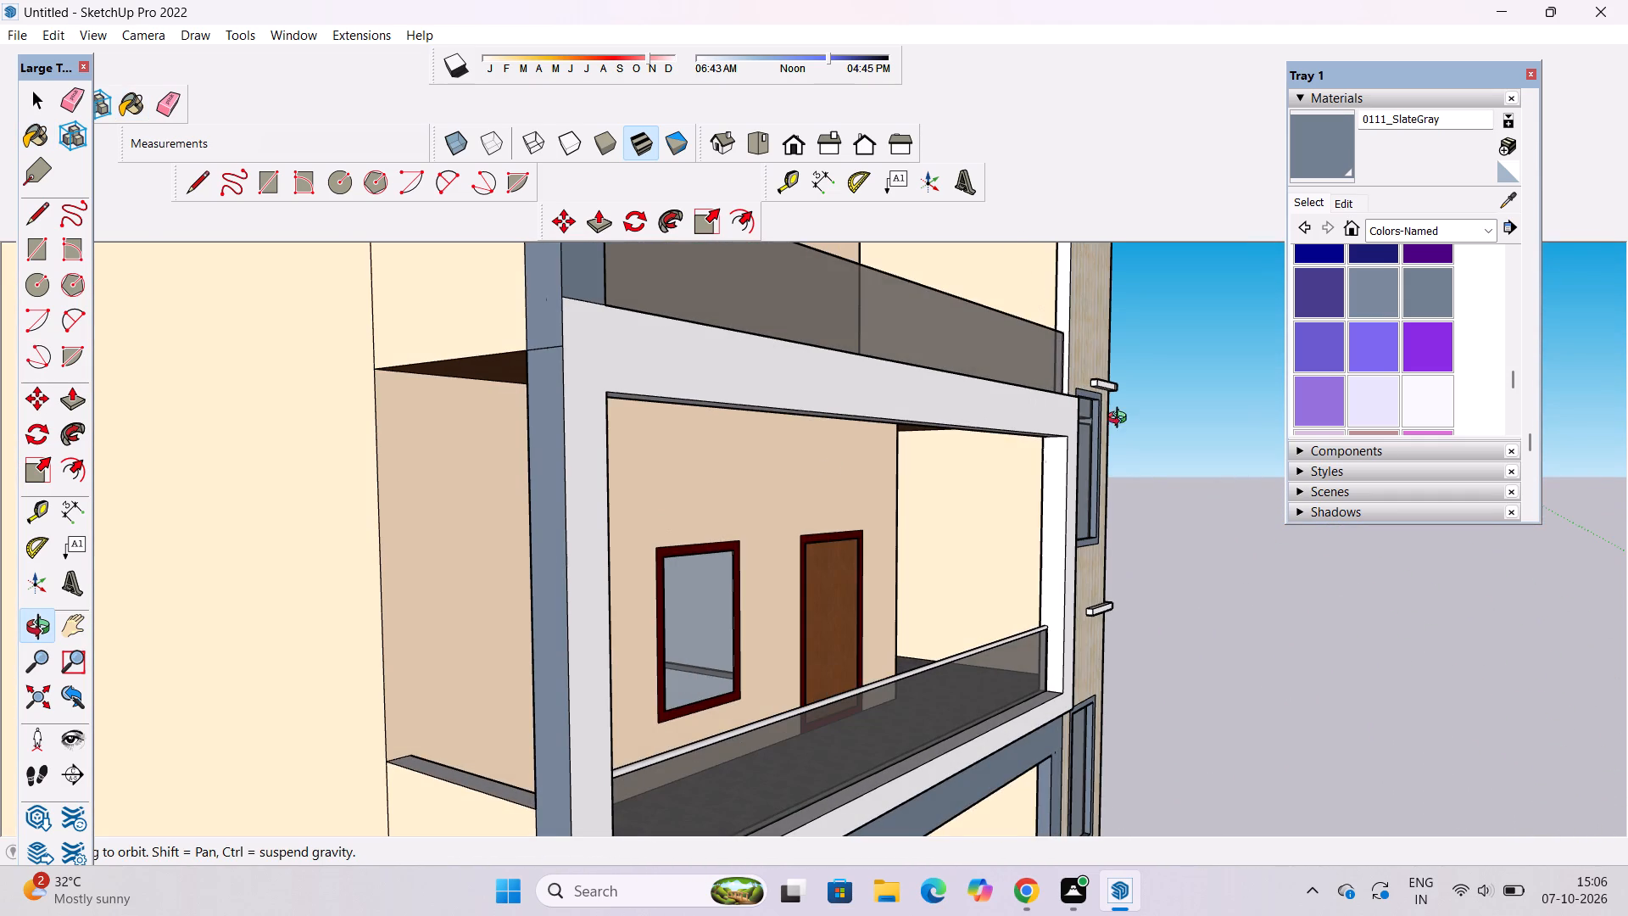
pyautogui.scroll(-5, 1093, 504)
pyautogui.moveTo(1159, 612); pyautogui.dragTo(750, 656)
pyautogui.scroll(-4, 728, 660)
pyautogui.keyDown('shift'); pyautogui.moveTo(747, 660); pyautogui.dragTo(955, 660); pyautogui.keyUp('shift')
pyautogui.moveTo(982, 679); pyautogui.dragTo(858, 627)
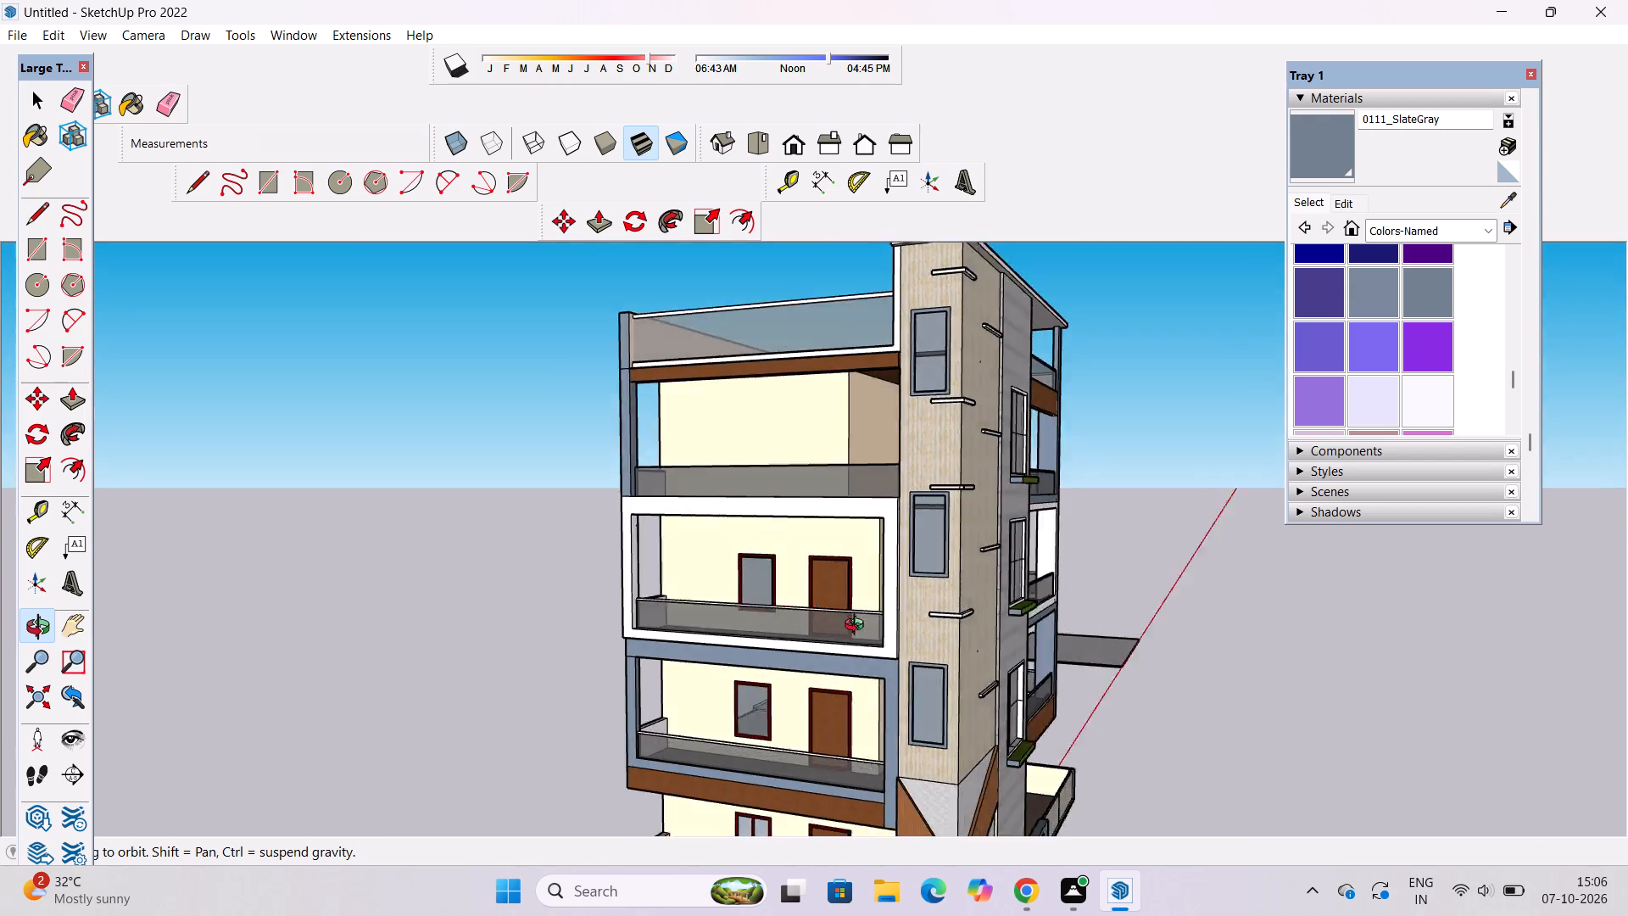
pyautogui.moveTo(858, 627); pyautogui.dragTo(702, 616)
pyautogui.scroll(3, 708, 589)
pyautogui.keyDown('shift'); pyautogui.moveTo(711, 587); pyautogui.dragTo(841, 600); pyautogui.keyUp('shift')
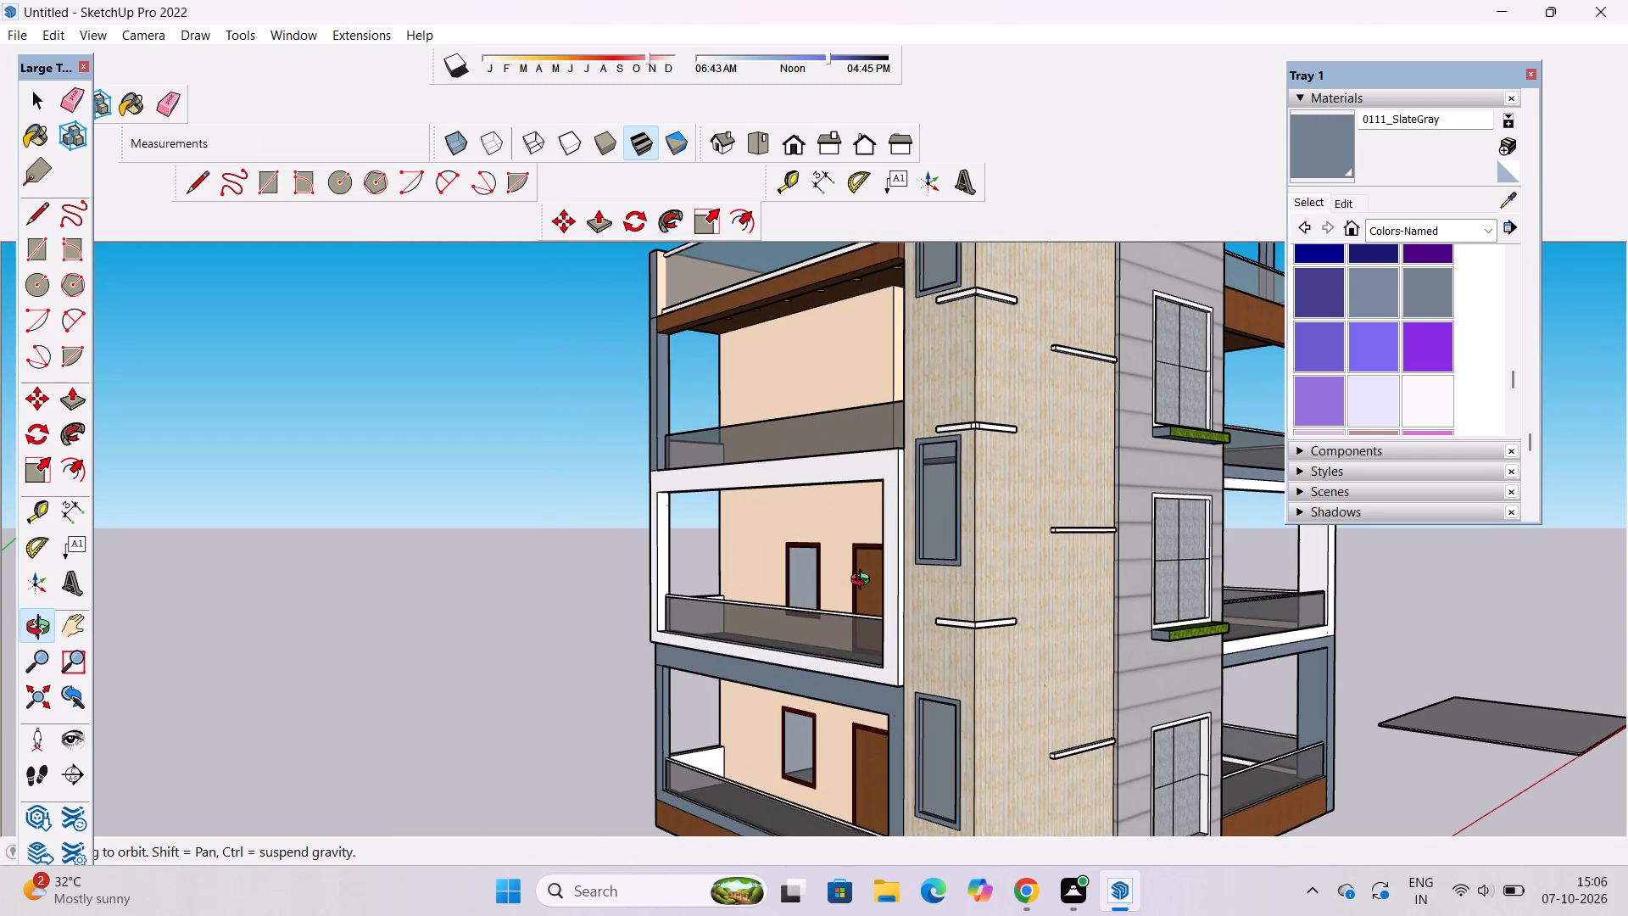
pyautogui.scroll(-3, 864, 582)
pyautogui.moveTo(686, 587); pyautogui.dragTo(1021, 617)
pyautogui.scroll(2, 933, 522)
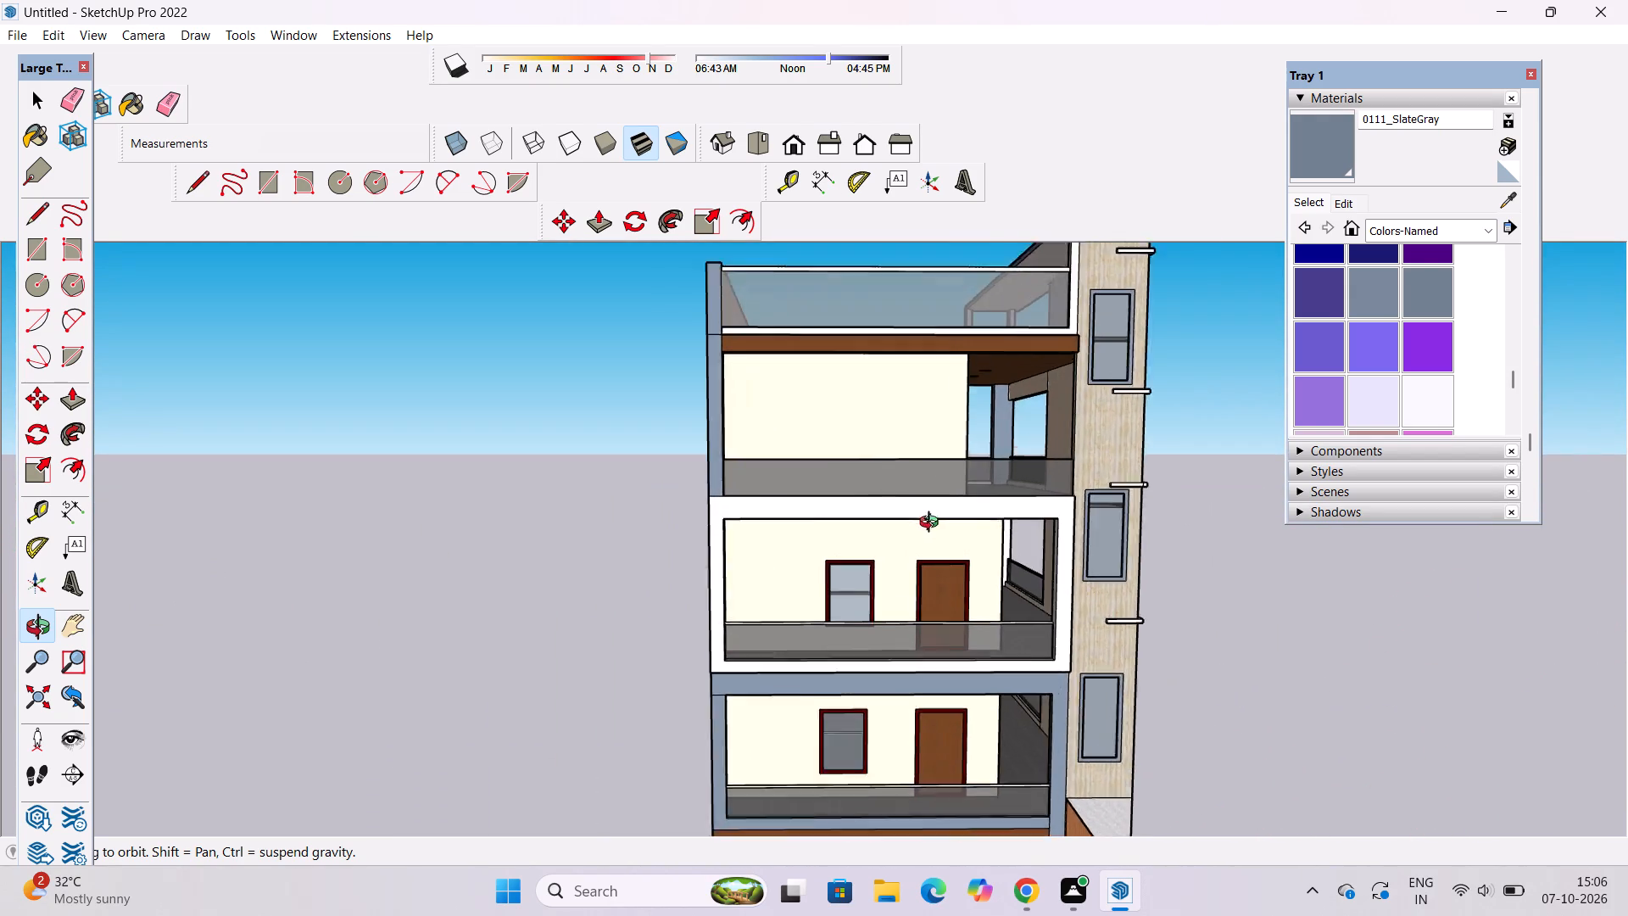
pyautogui.scroll(1, 933, 524)
pyautogui.moveTo(1449, 551); pyautogui.dragTo(904, 601)
pyautogui.click(904, 601)
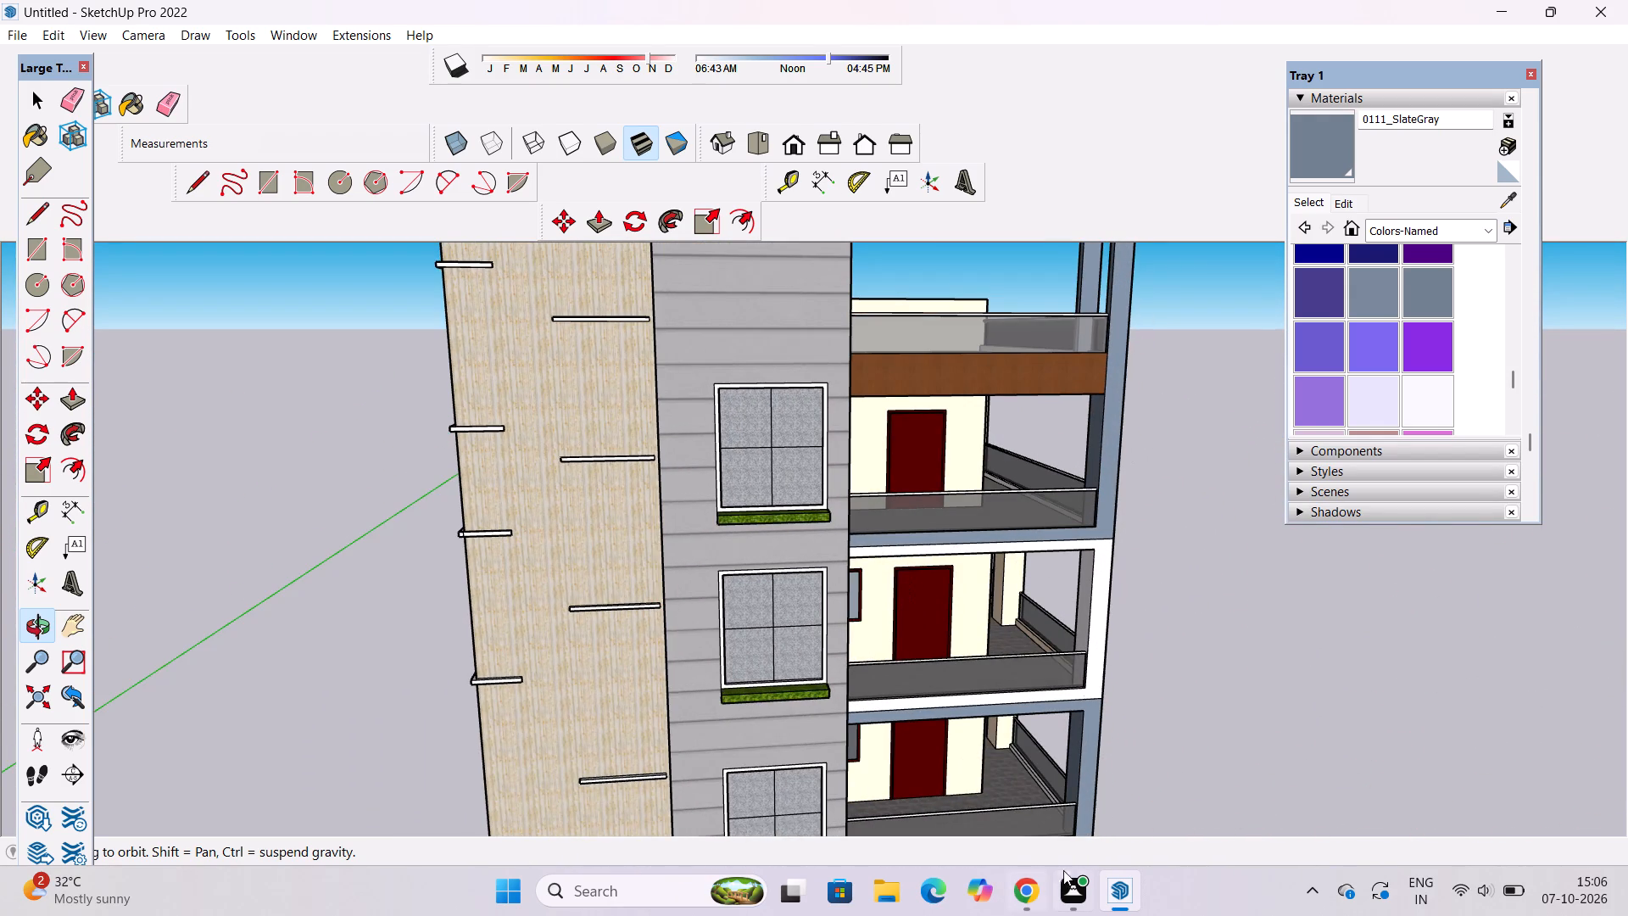
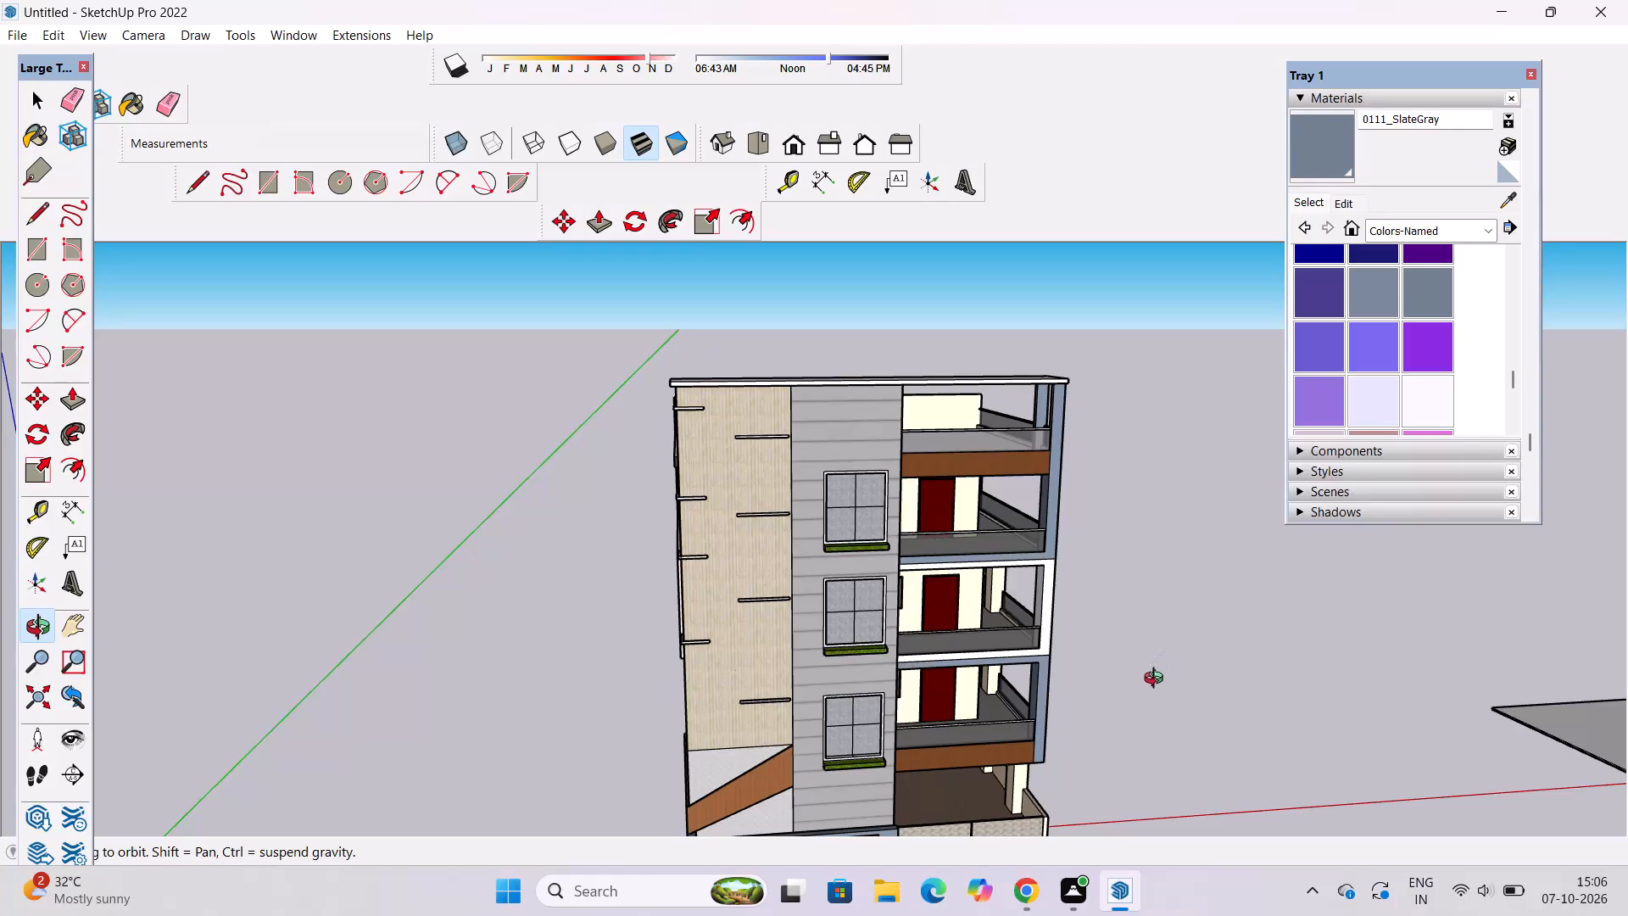
# Examine the building's balcony fronts, beige tower and grey-clad window wall from several sides for remaining flaws.
pyautogui.keyDown('shift'); pyautogui.moveTo(1155, 683); pyautogui.dragTo(1169, 664); pyautogui.keyUp('shift')
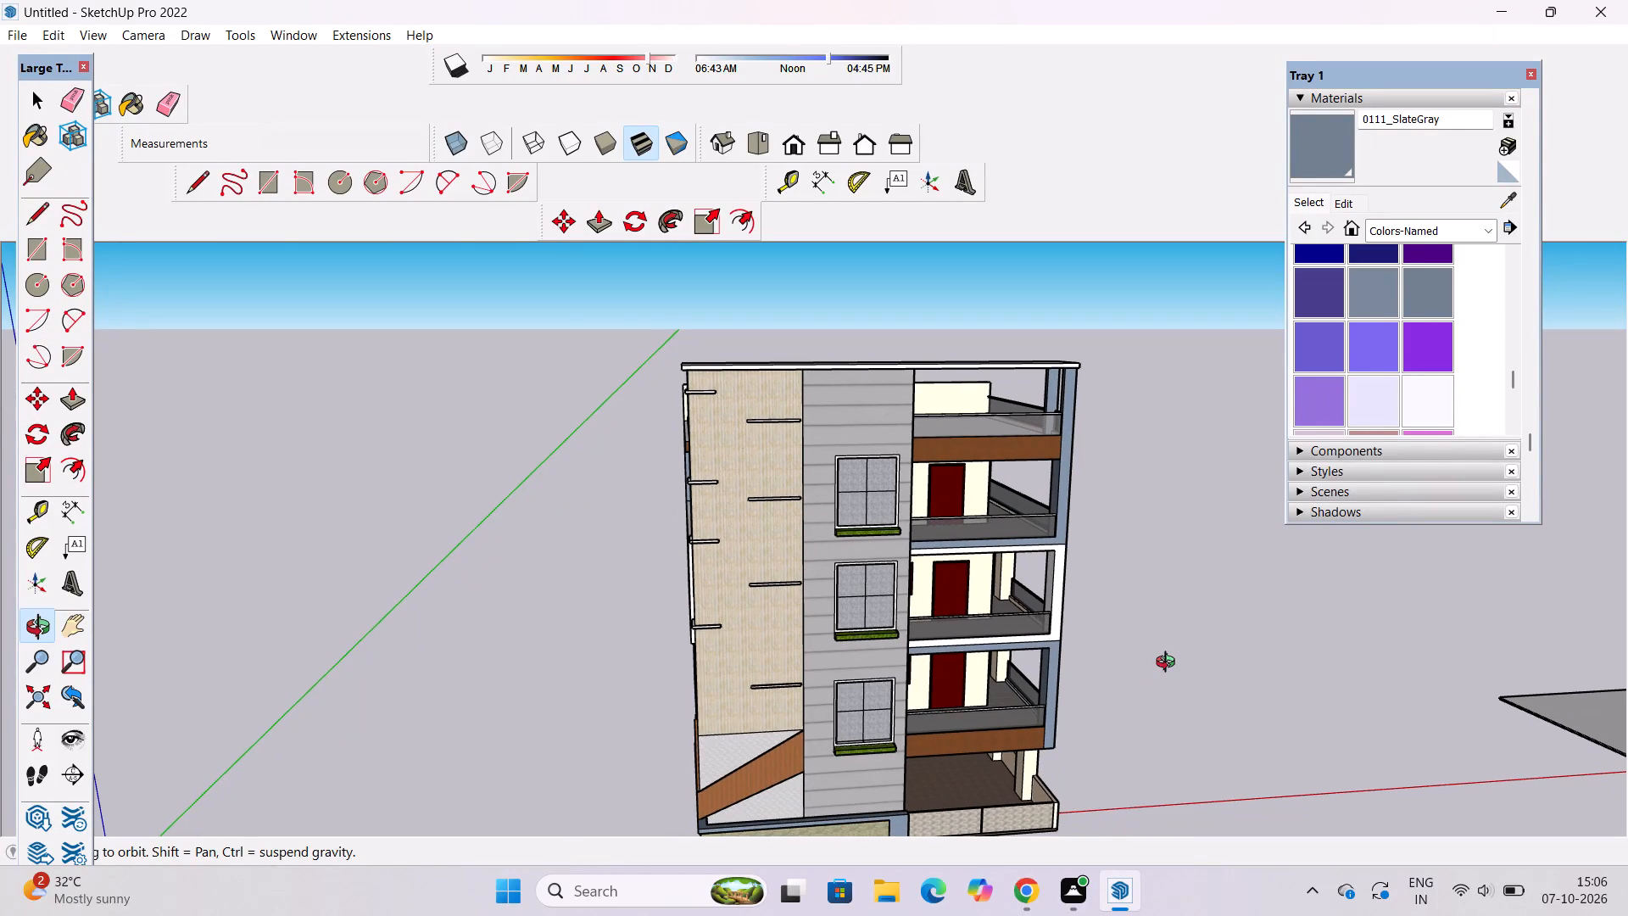
pyautogui.scroll(-1, 1169, 664)
pyautogui.moveTo(1437, 685); pyautogui.dragTo(1176, 609)
pyautogui.keyDown('shift'); pyautogui.moveTo(1029, 690); pyautogui.dragTo(1152, 618); pyautogui.keyUp('shift')
pyautogui.scroll(3, 1118, 573)
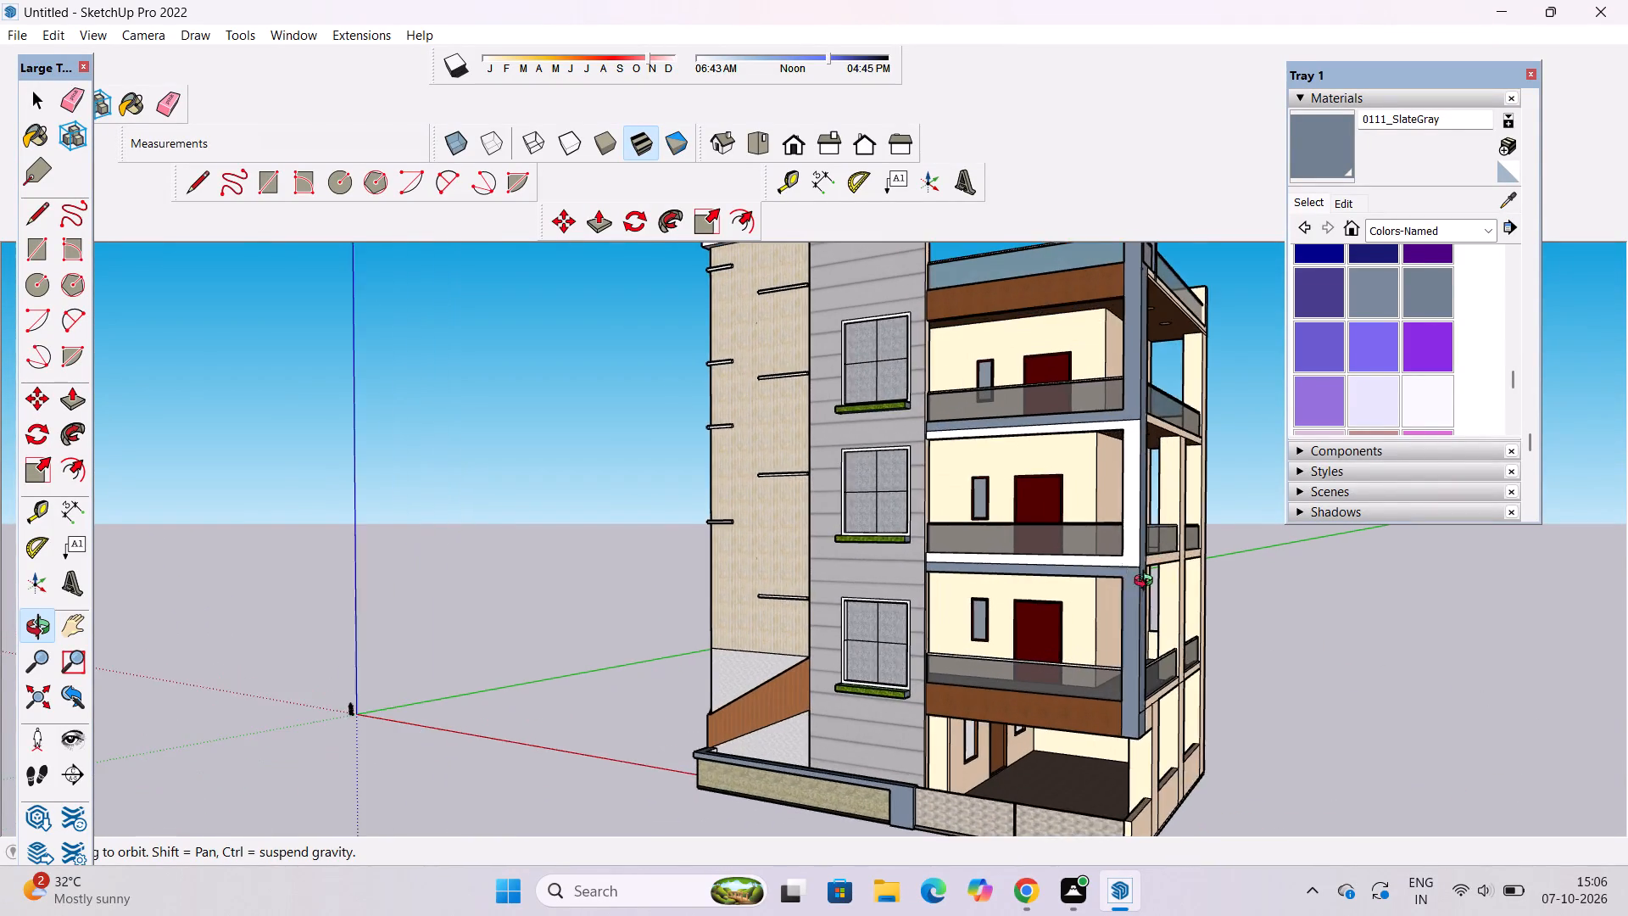
pyautogui.keyDown('shift'); pyautogui.moveTo(1180, 589); pyautogui.dragTo(1071, 630); pyautogui.keyUp('shift')
pyautogui.moveTo(1094, 640); pyautogui.dragTo(1159, 656)
pyautogui.keyDown('shift'); pyautogui.moveTo(1004, 691); pyautogui.dragTo(1133, 664); pyautogui.keyUp('shift')
pyautogui.moveTo(800, 685); pyautogui.dragTo(1296, 751)
pyautogui.scroll(-4, 1299, 751)
pyautogui.moveTo(1002, 678); pyautogui.dragTo(951, 545)
pyautogui.scroll(5, 912, 528)
pyautogui.keyDown('shift'); pyautogui.moveTo(1013, 581); pyautogui.dragTo(810, 557); pyautogui.keyUp('shift')
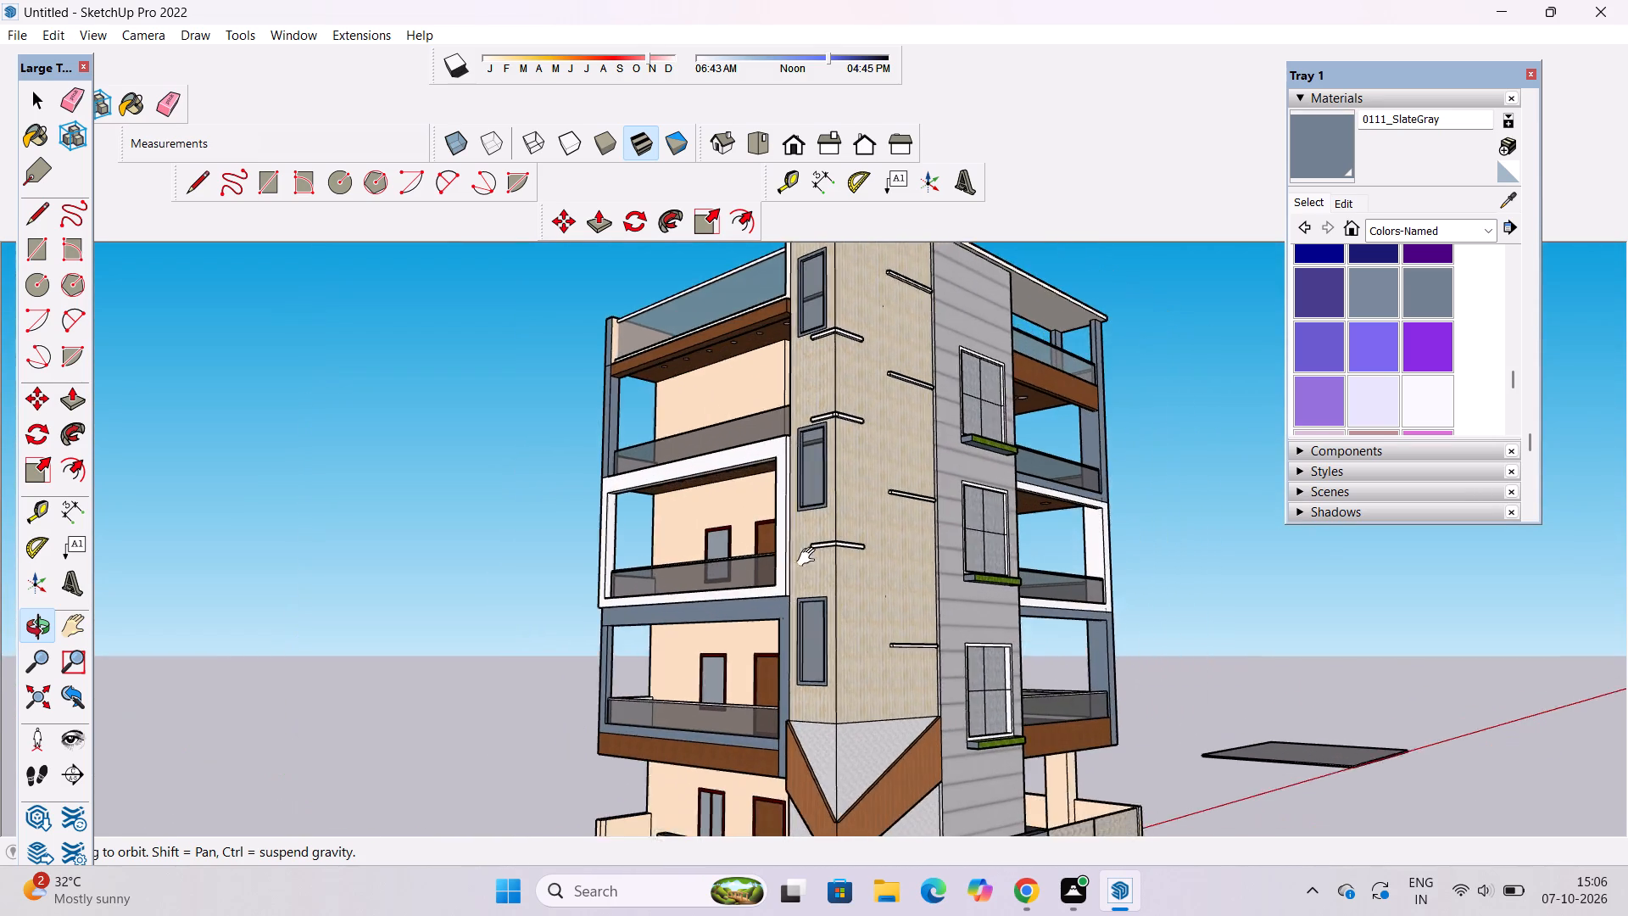
pyautogui.keyDown('shift'); pyautogui.moveTo(810, 557); pyautogui.dragTo(791, 558); pyautogui.keyUp('shift')
pyautogui.moveTo(831, 600); pyautogui.dragTo(845, 616)
pyautogui.moveTo(1146, 701); pyautogui.dragTo(898, 762)
pyautogui.keyDown('shift'); pyautogui.moveTo(895, 766); pyautogui.dragTo(866, 553); pyautogui.keyUp('shift')
pyautogui.moveTo(1166, 608); pyautogui.dragTo(926, 664)
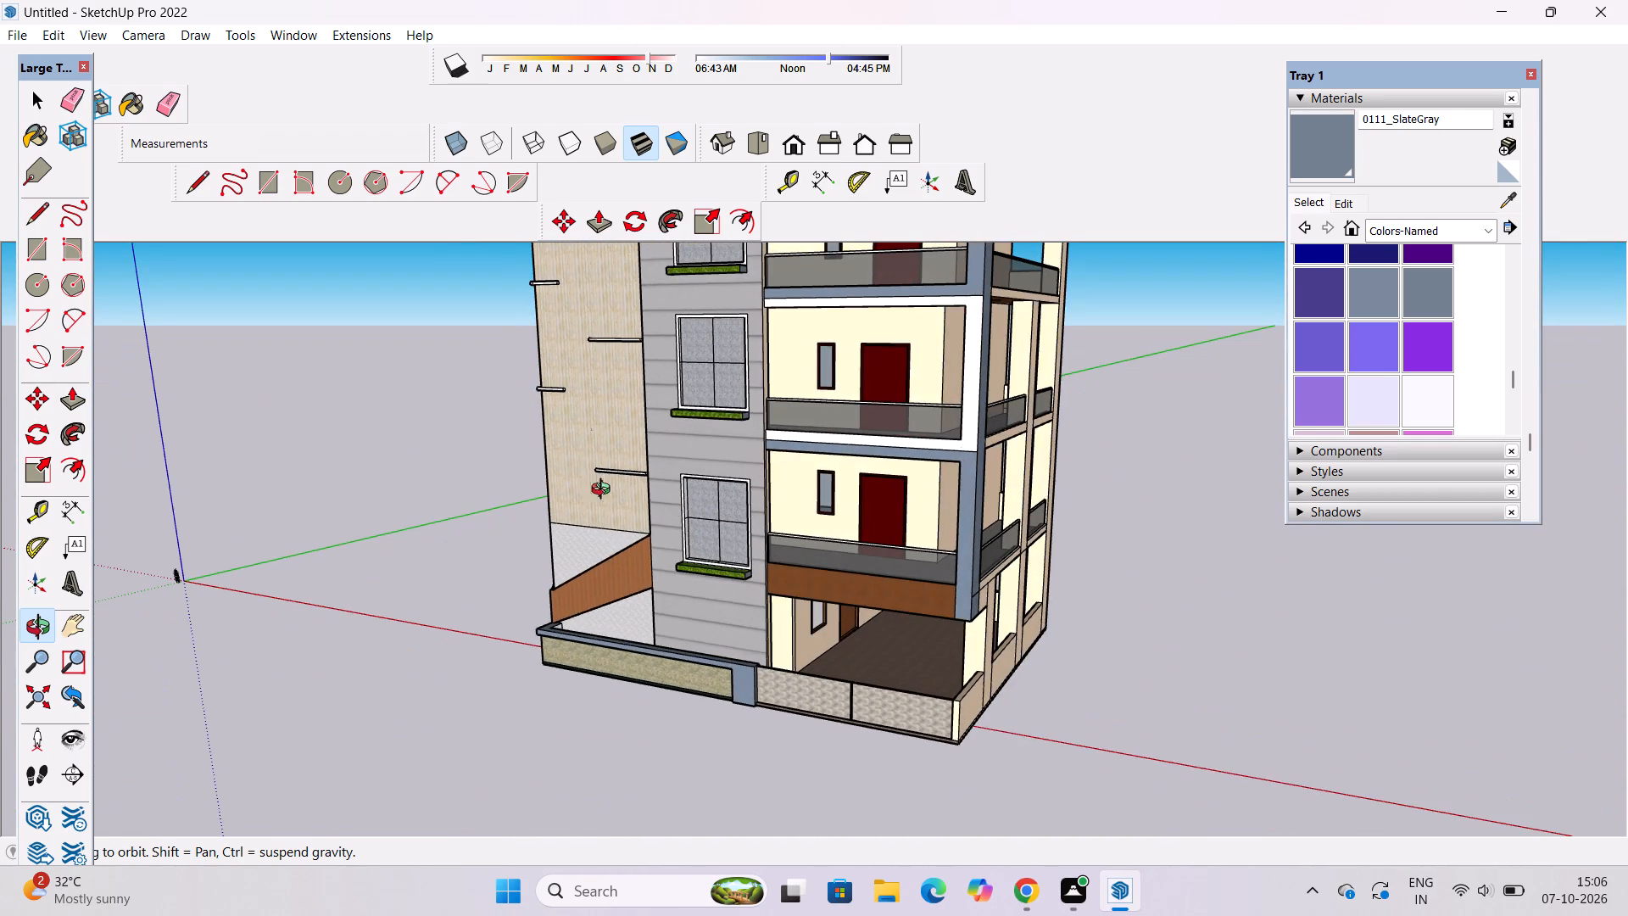
# Erase the stray seam lines on the lowest grey-wall window's recess, on the jamb beside the beige tower and on the sill.
pyautogui.scroll(13, 676, 514)
pyautogui.keyDown('shift'); pyautogui.moveTo(743, 547); pyautogui.dragTo(767, 601); pyautogui.keyUp('shift')
pyautogui.moveTo(767, 601); pyautogui.dragTo(690, 589)
pyautogui.press('e')
pyautogui.scroll(3, 631, 539)
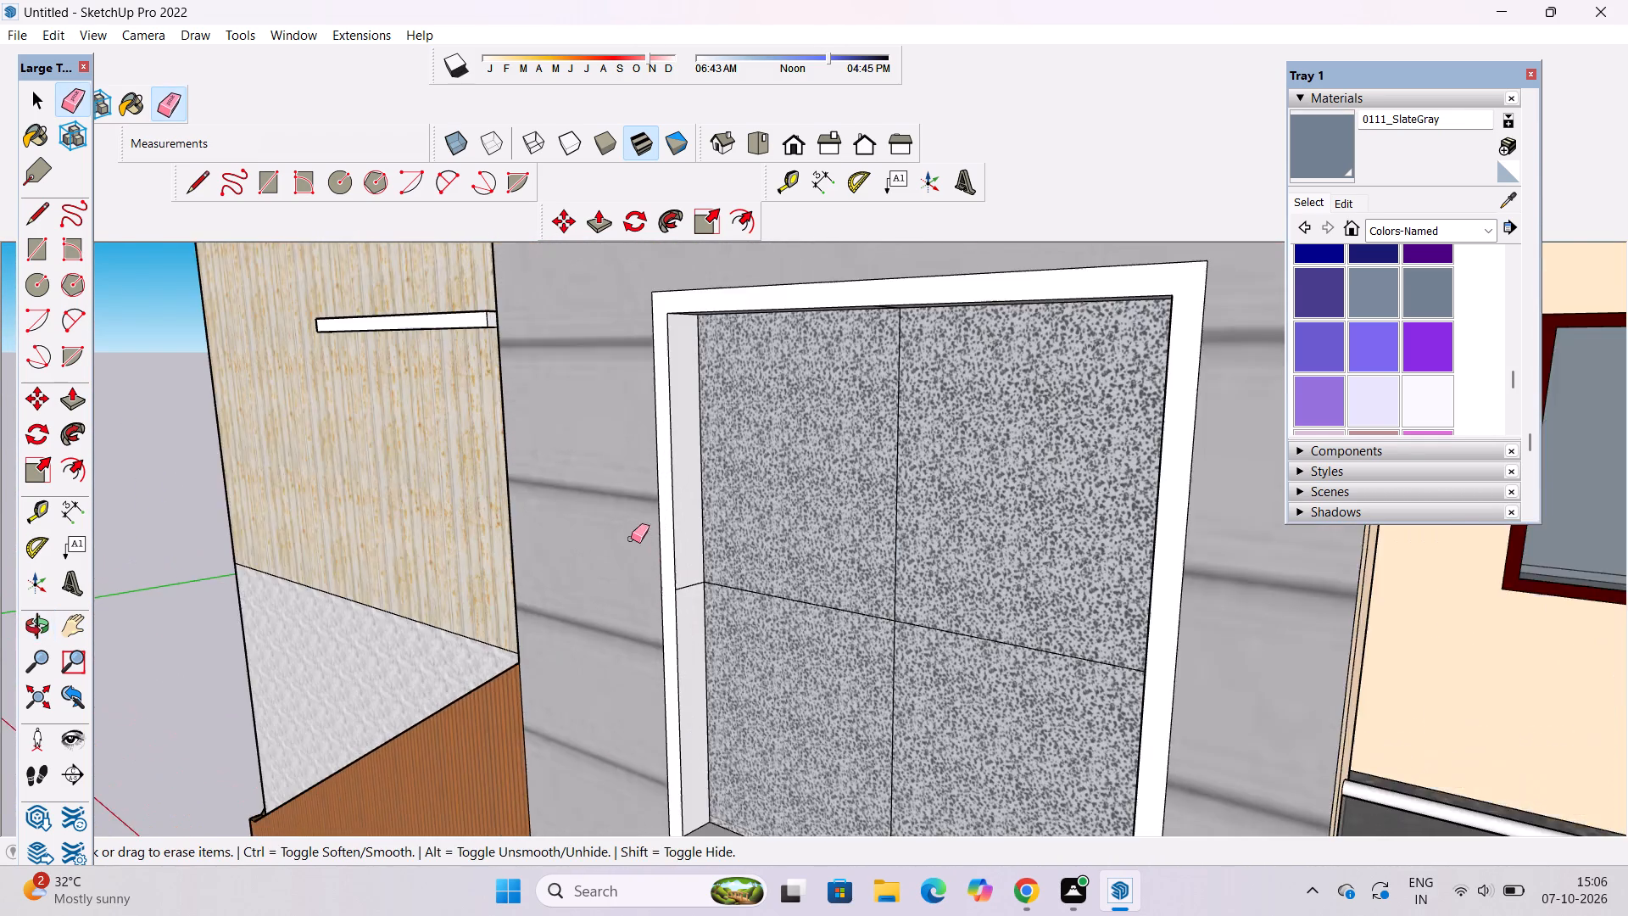
pyautogui.scroll(5, 631, 539)
pyautogui.moveTo(699, 580); pyautogui.dragTo(700, 598)
pyautogui.scroll(-6, 754, 405)
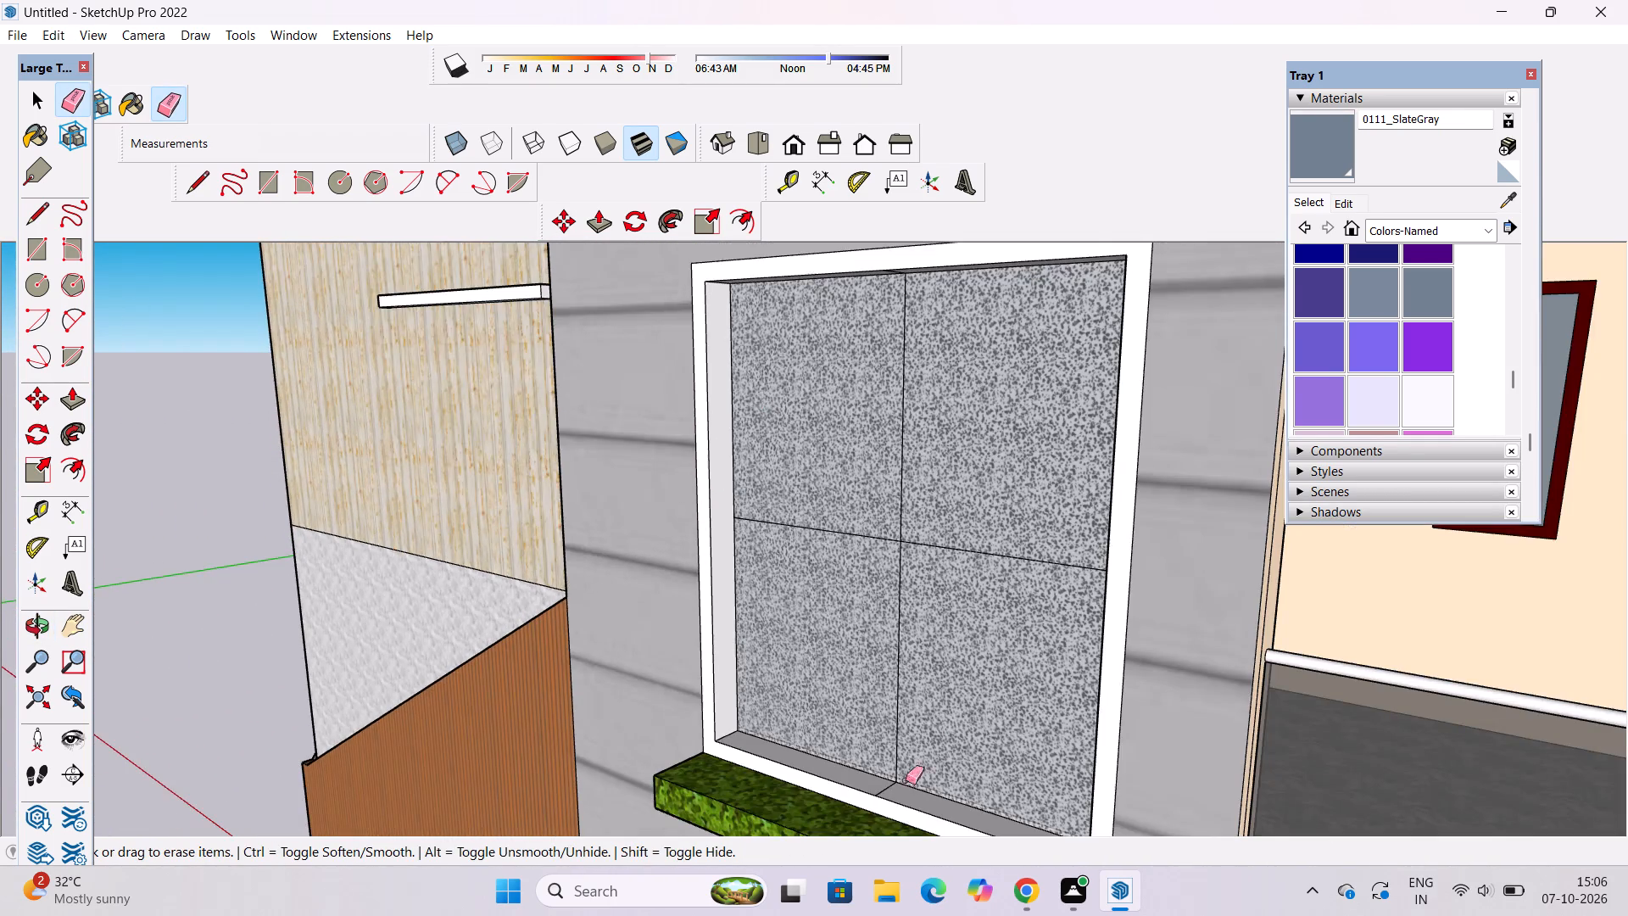
pyautogui.scroll(10, 887, 779)
pyautogui.click(859, 722)
pyautogui.scroll(-10, 803, 714)
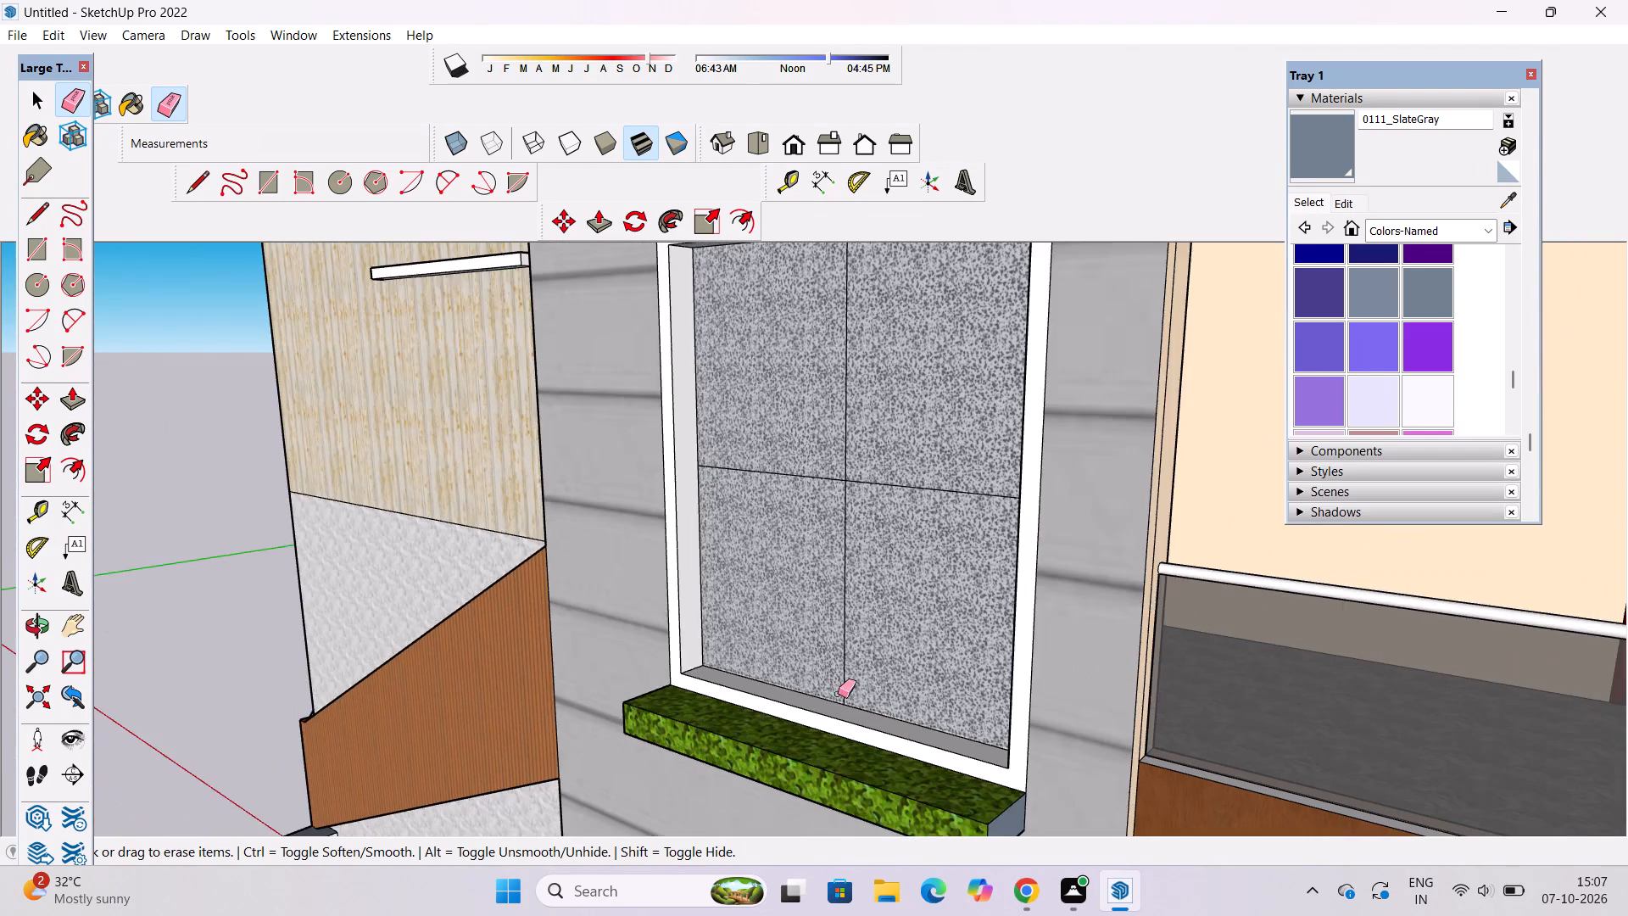
# Erase the stray seam lines on the lowest window's recess, on the underside of the head and on the balcony-side jamb.
pyautogui.scroll(-4, 838, 694)
pyautogui.press('o')
pyautogui.moveTo(910, 716); pyautogui.dragTo(917, 522)
pyautogui.keyDown('shift'); pyautogui.moveTo(917, 522); pyautogui.dragTo(973, 810); pyautogui.keyUp('shift')
pyautogui.scroll(8, 910, 547)
pyautogui.keyDown('shift'); pyautogui.moveTo(908, 518); pyautogui.dragTo(759, 525); pyautogui.keyUp('shift')
pyautogui.moveTo(756, 527); pyautogui.dragTo(1100, 514)
pyautogui.moveTo(977, 595); pyautogui.dragTo(1011, 624)
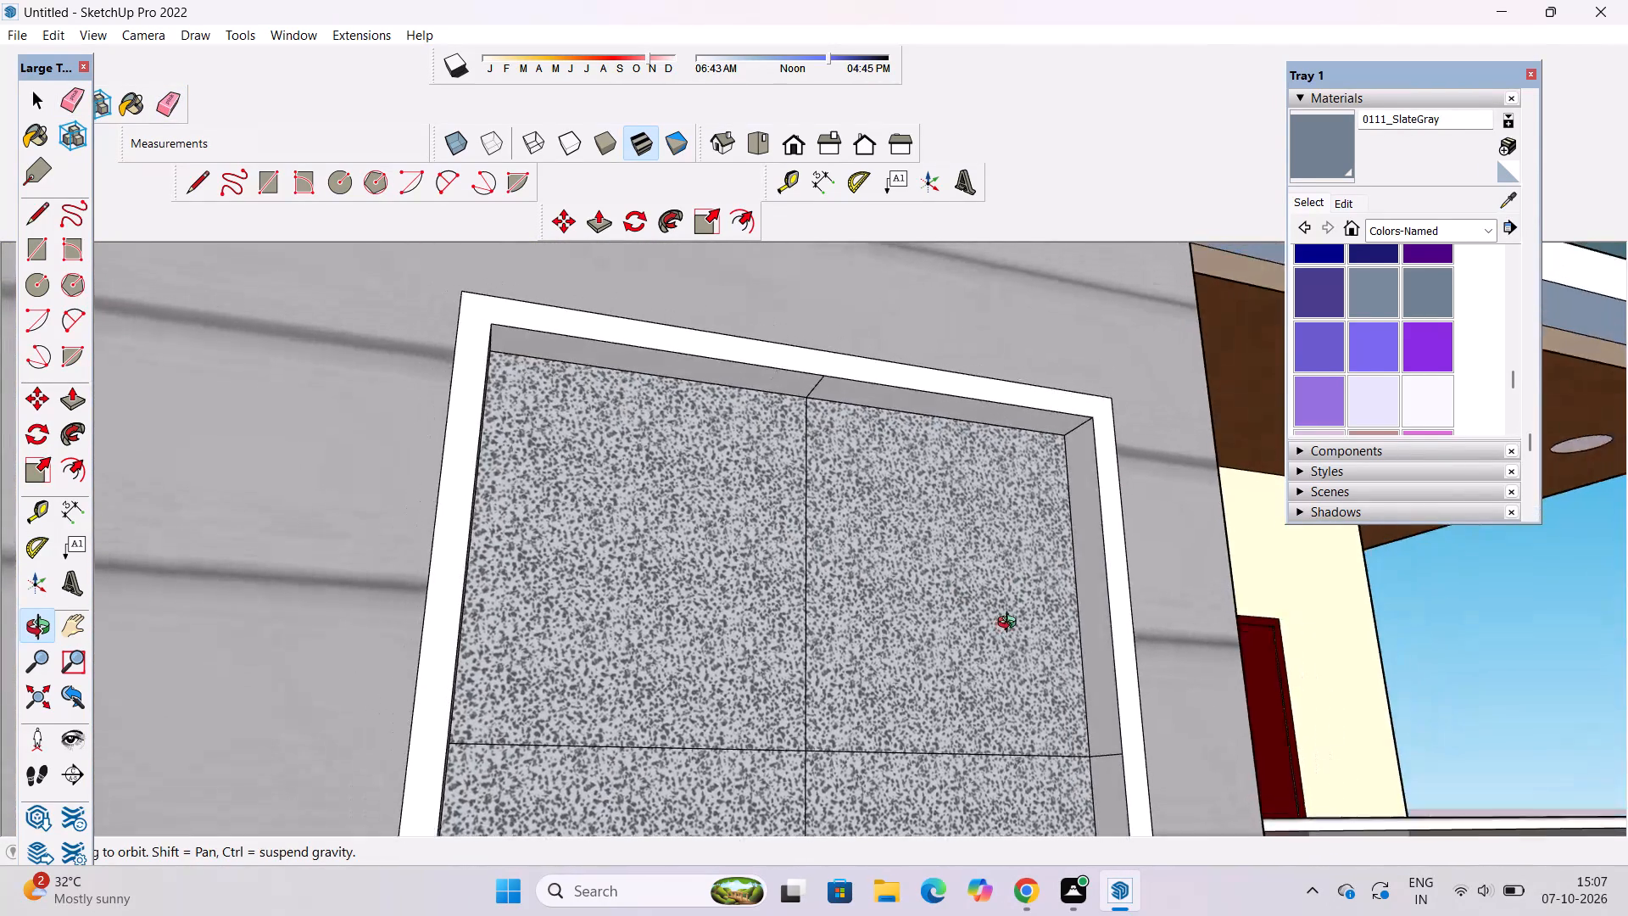
pyautogui.moveTo(1011, 624); pyautogui.dragTo(1030, 628)
pyautogui.press('e')
pyautogui.scroll(5, 860, 448)
pyautogui.moveTo(842, 353); pyautogui.dragTo(845, 353)
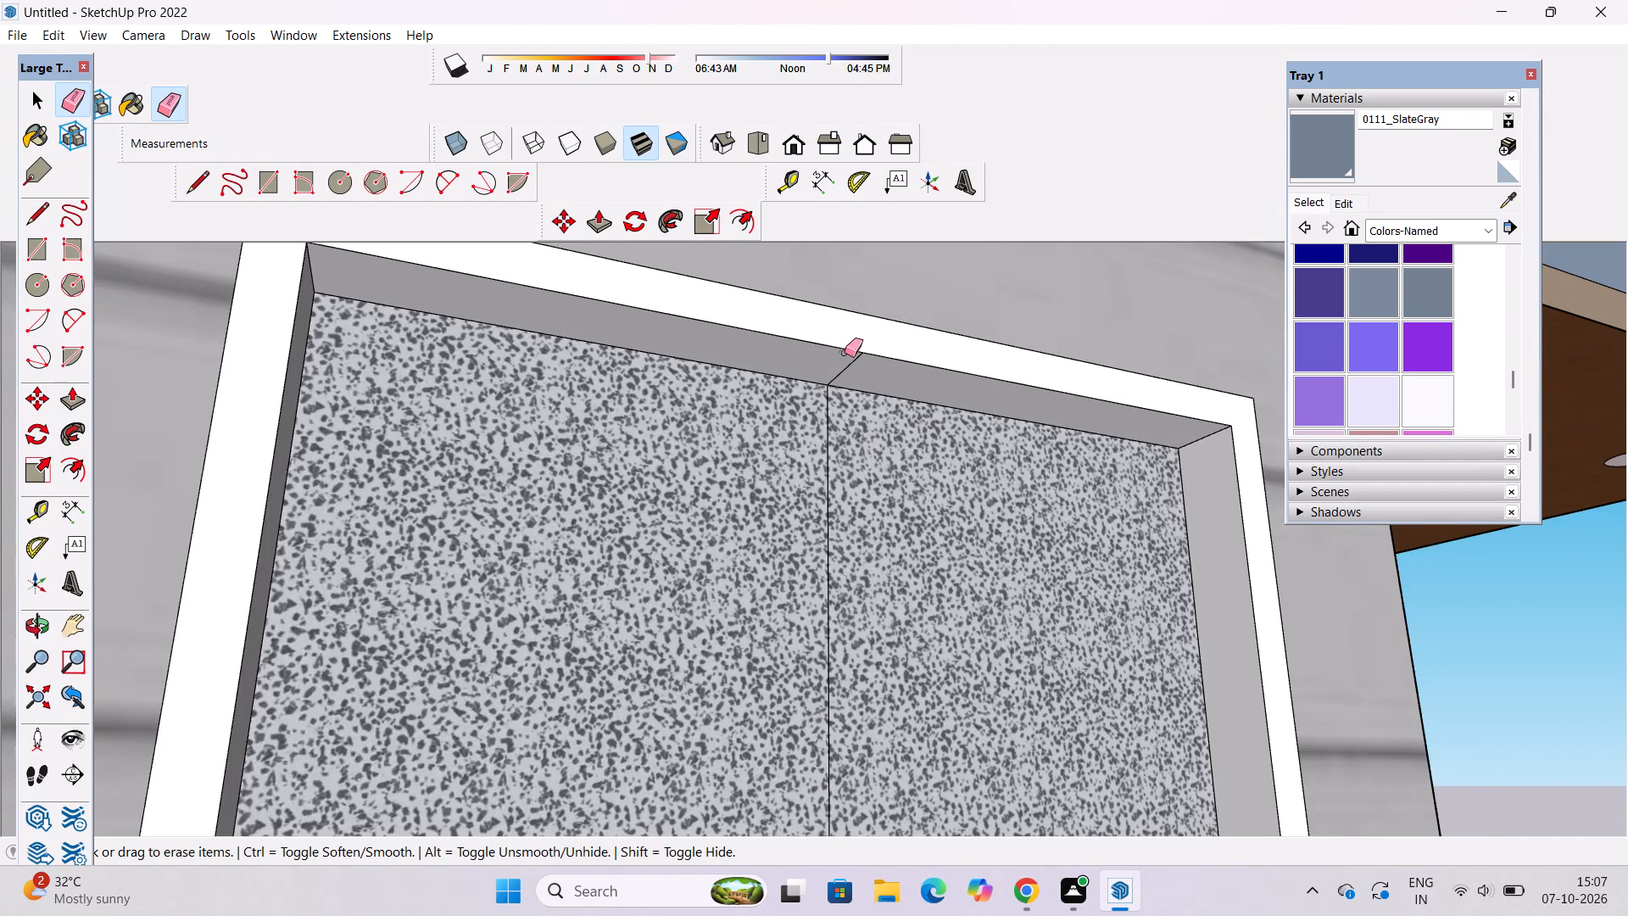
pyautogui.moveTo(845, 353); pyautogui.dragTo(850, 360)
pyautogui.scroll(-8, 746, 399)
pyautogui.scroll(3, 992, 675)
pyautogui.moveTo(1020, 661); pyautogui.dragTo(1023, 696)
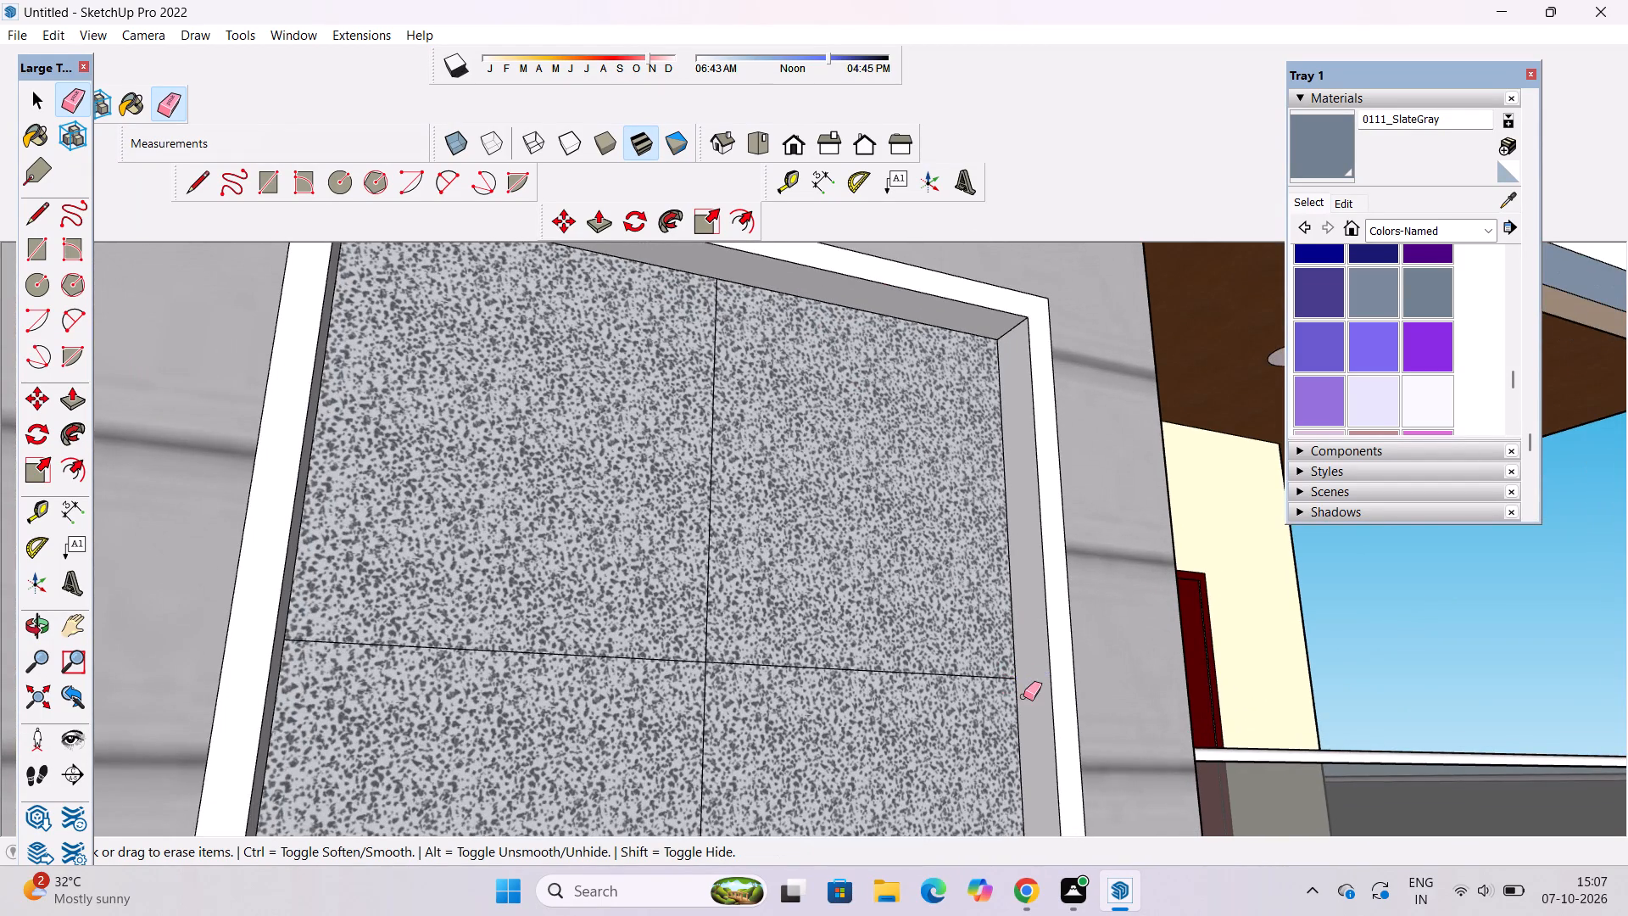
# Erase the stray seam lines on the middle grey-wall window's recess, on the balcony-side jamb and on the sill.
pyautogui.press('o')
pyautogui.scroll(-6, 951, 616)
pyautogui.keyDown('shift'); pyautogui.moveTo(953, 596); pyautogui.dragTo(978, 679); pyautogui.keyUp('shift')
pyautogui.moveTo(980, 590); pyautogui.dragTo(910, 746)
pyautogui.scroll(-6, 895, 656)
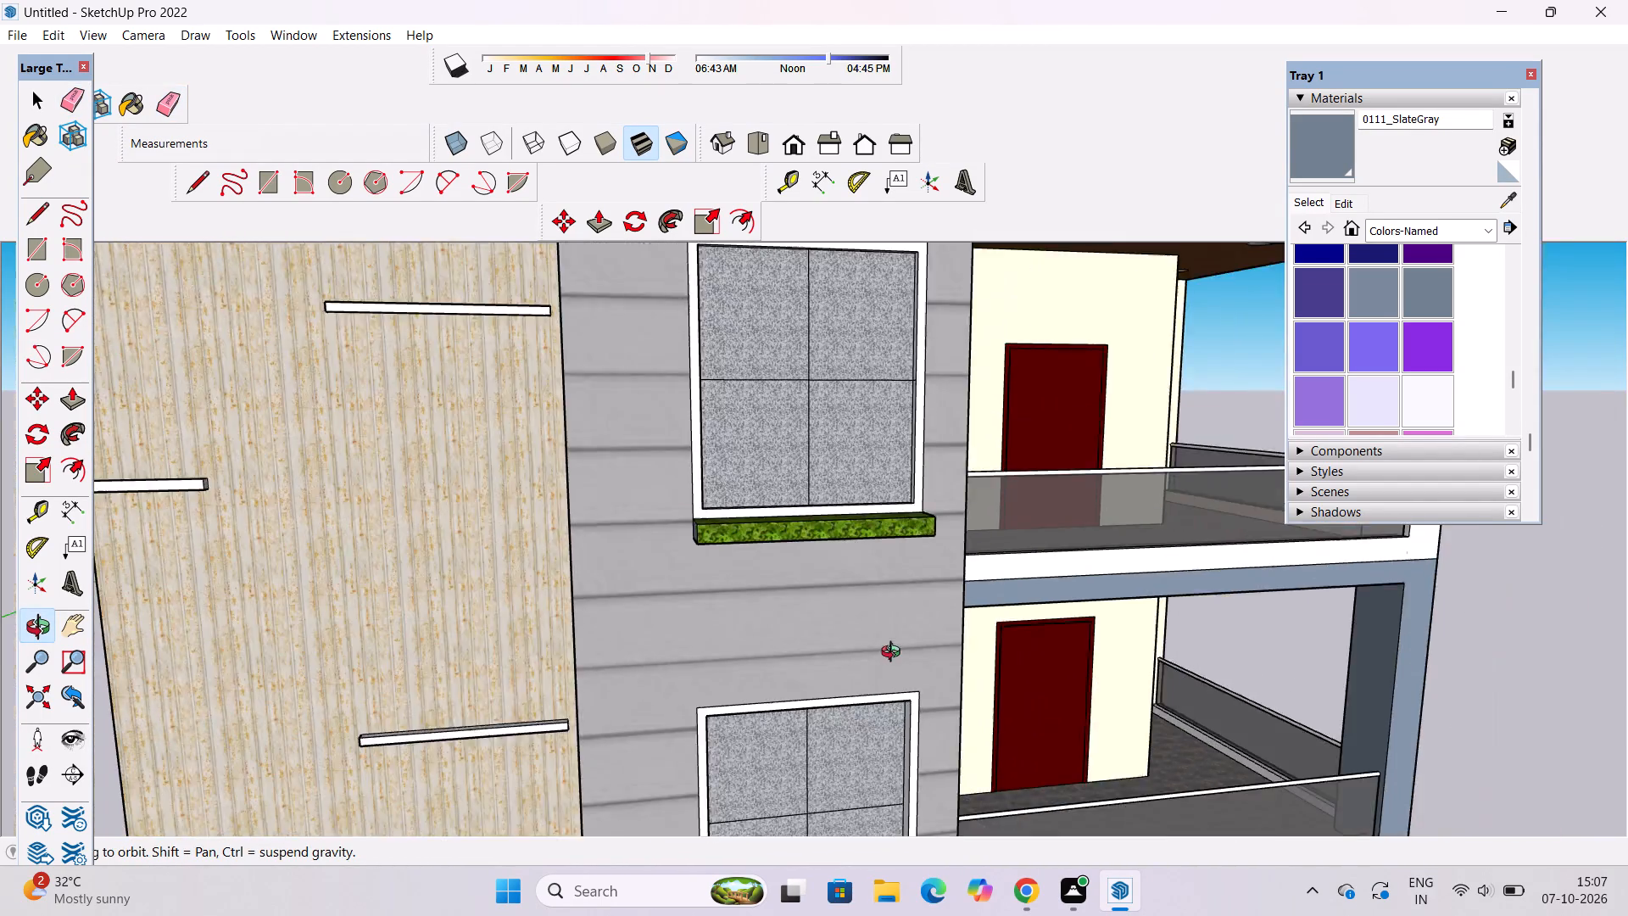
pyautogui.keyDown('shift'); pyautogui.moveTo(900, 649); pyautogui.dragTo(948, 830); pyautogui.keyUp('shift')
pyautogui.scroll(10, 914, 596)
pyautogui.moveTo(1051, 629); pyautogui.dragTo(1157, 635)
pyautogui.press('e')
pyautogui.scroll(4, 1123, 584)
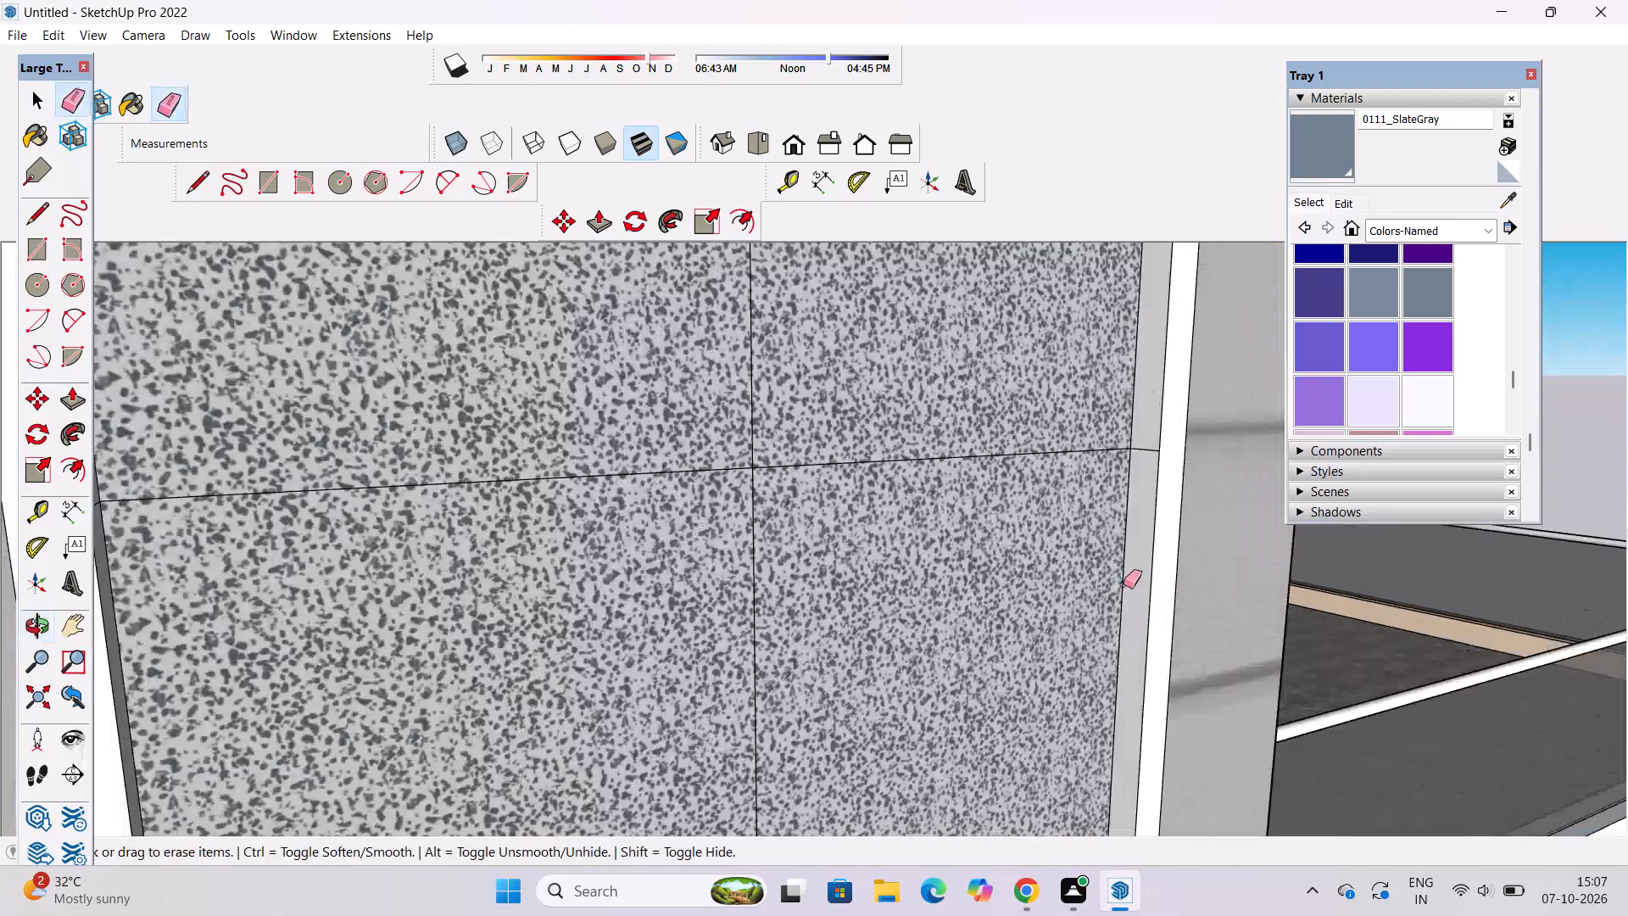
pyautogui.moveTo(1142, 437); pyautogui.dragTo(1145, 461)
pyautogui.press('o')
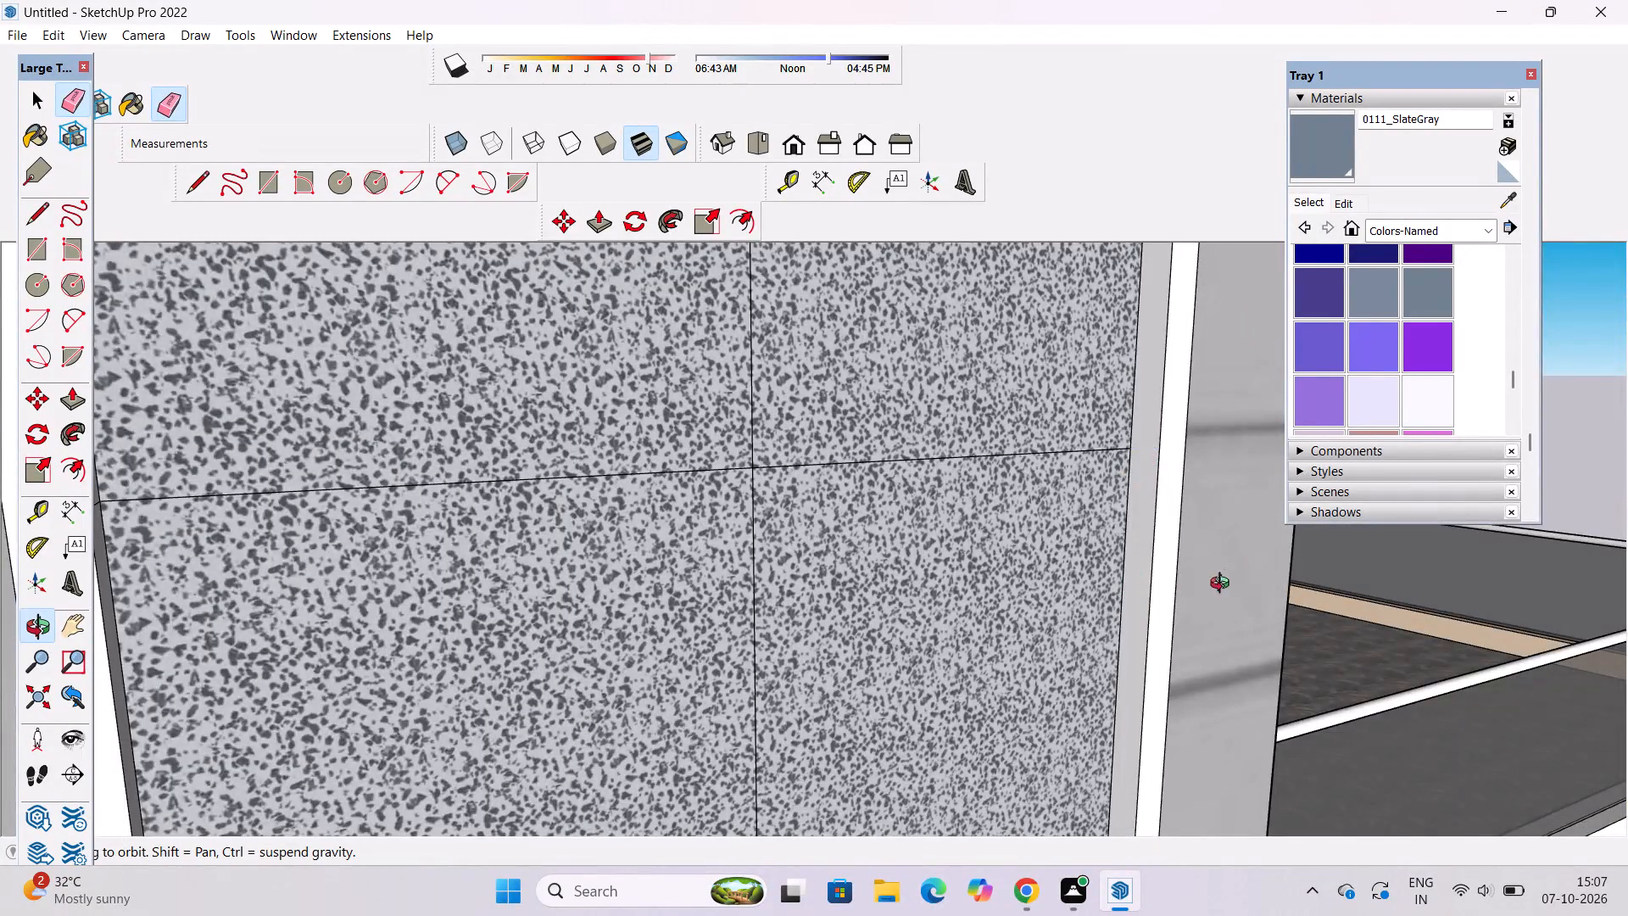
pyautogui.moveTo(1193, 593); pyautogui.dragTo(1138, 583)
pyautogui.scroll(-6, 1124, 547)
pyautogui.keyDown('shift'); pyautogui.moveTo(1066, 669); pyautogui.dragTo(1038, 473); pyautogui.keyUp('shift')
pyautogui.moveTo(1015, 516); pyautogui.dragTo(867, 701)
pyautogui.keyDown('shift'); pyautogui.moveTo(724, 757); pyautogui.dragTo(911, 645); pyautogui.keyUp('shift')
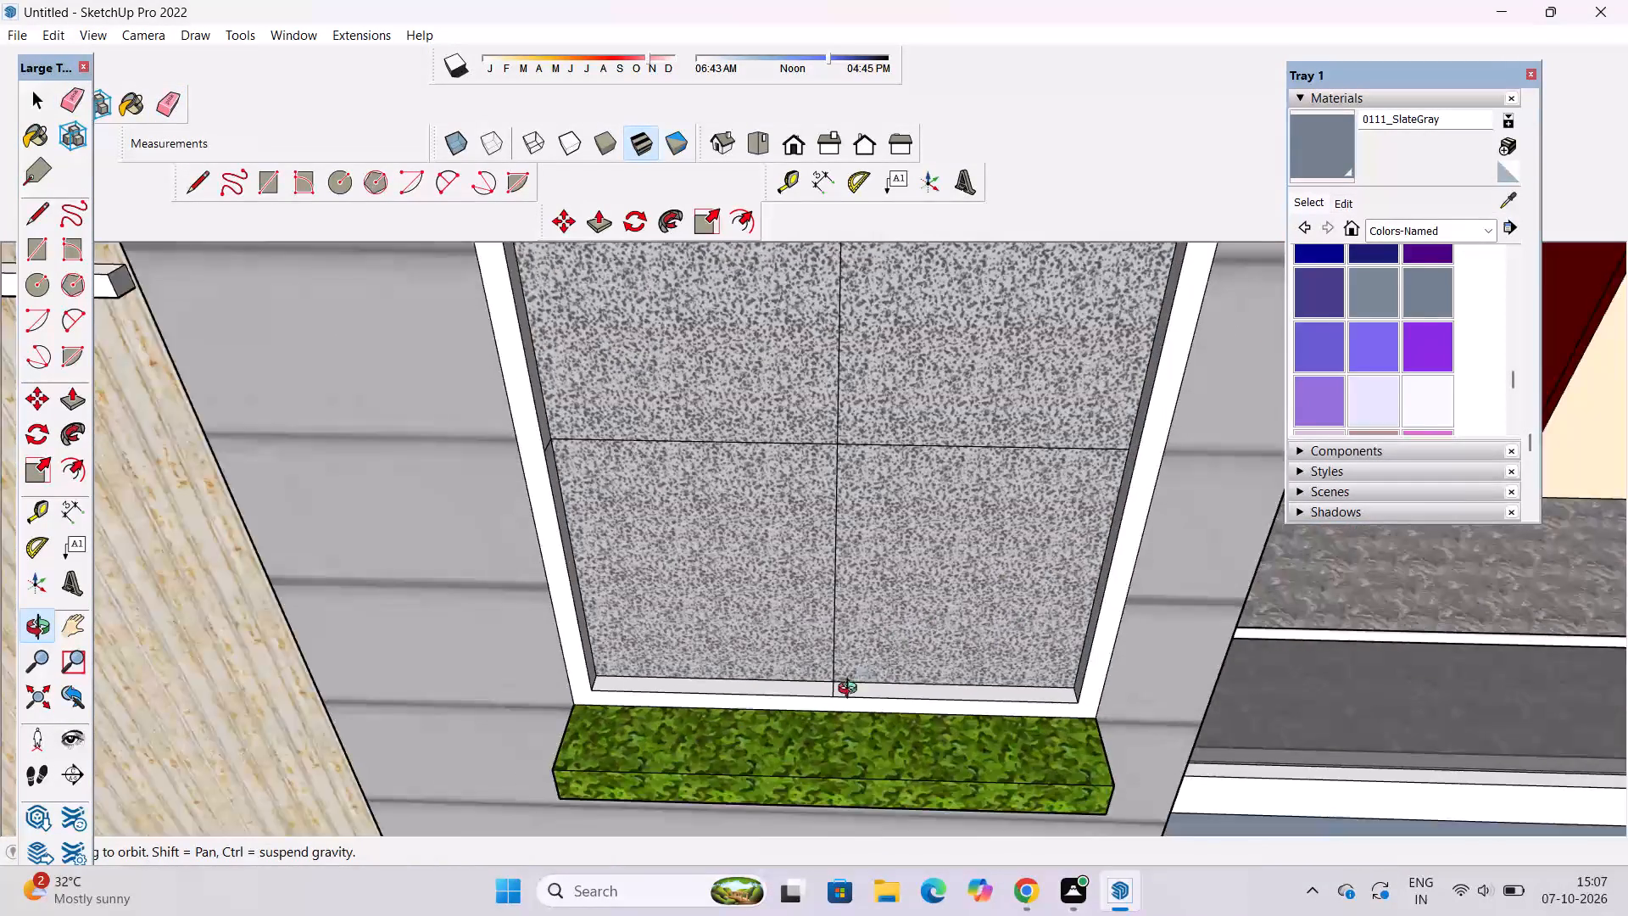
pyautogui.scroll(5, 851, 690)
pyautogui.press('e')
pyautogui.click(823, 683)
# Erase the stray seam lines on the middle window's recess, on the jamb beside the beige tower and on the head's underside.
pyautogui.press('o')
pyautogui.scroll(-2, 821, 684)
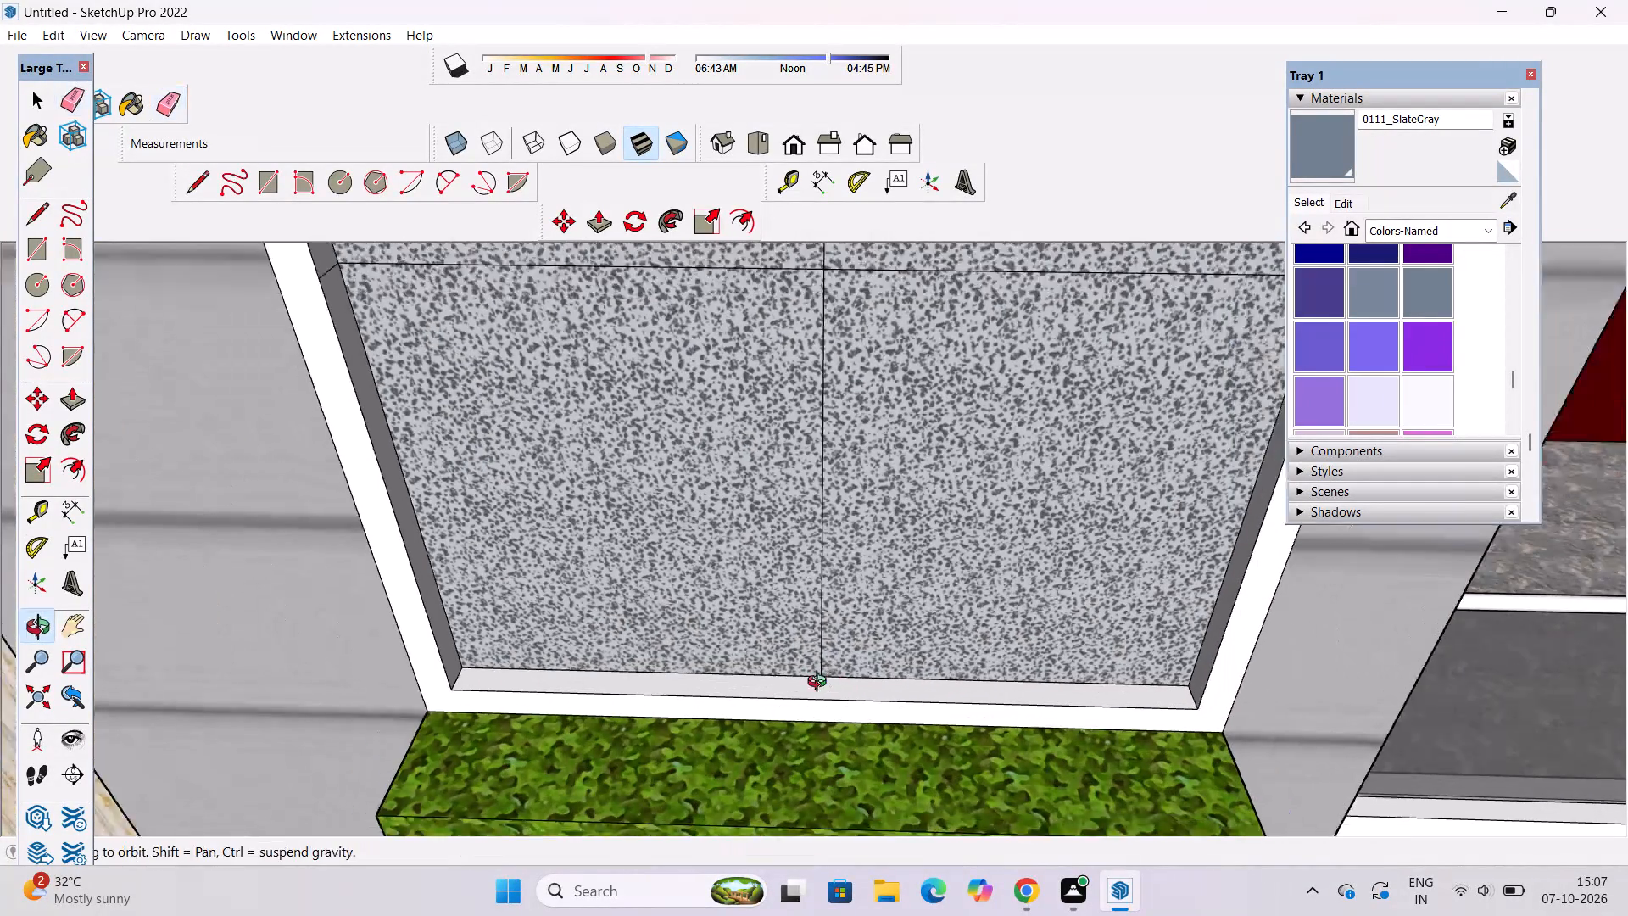
pyautogui.scroll(-5, 821, 684)
pyautogui.moveTo(997, 703); pyautogui.dragTo(846, 589)
pyautogui.keyDown('shift'); pyautogui.moveTo(822, 539); pyautogui.dragTo(1038, 900); pyautogui.keyUp('shift')
pyautogui.keyDown('shift'); pyautogui.moveTo(700, 626); pyautogui.dragTo(906, 793); pyautogui.keyUp('shift')
pyautogui.moveTo(906, 799); pyautogui.dragTo(889, 789)
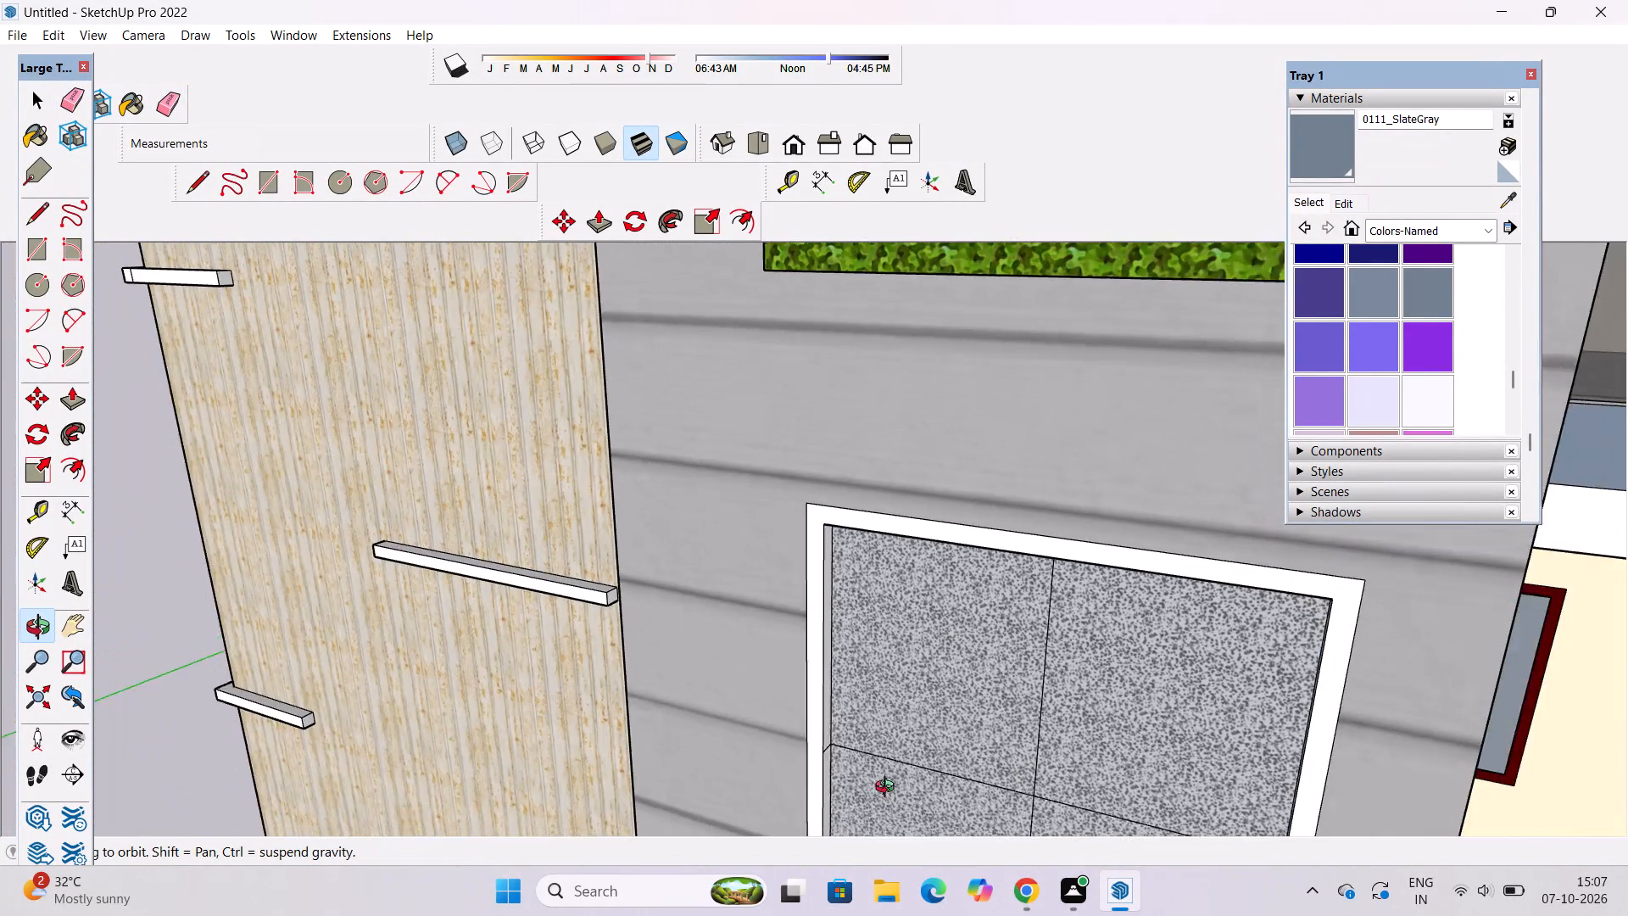
pyautogui.moveTo(889, 789); pyautogui.dragTo(834, 725)
pyautogui.scroll(2, 829, 712)
pyautogui.moveTo(798, 662); pyautogui.dragTo(789, 645)
pyautogui.moveTo(786, 636); pyautogui.dragTo(815, 673)
pyautogui.press('e')
pyautogui.scroll(4, 815, 673)
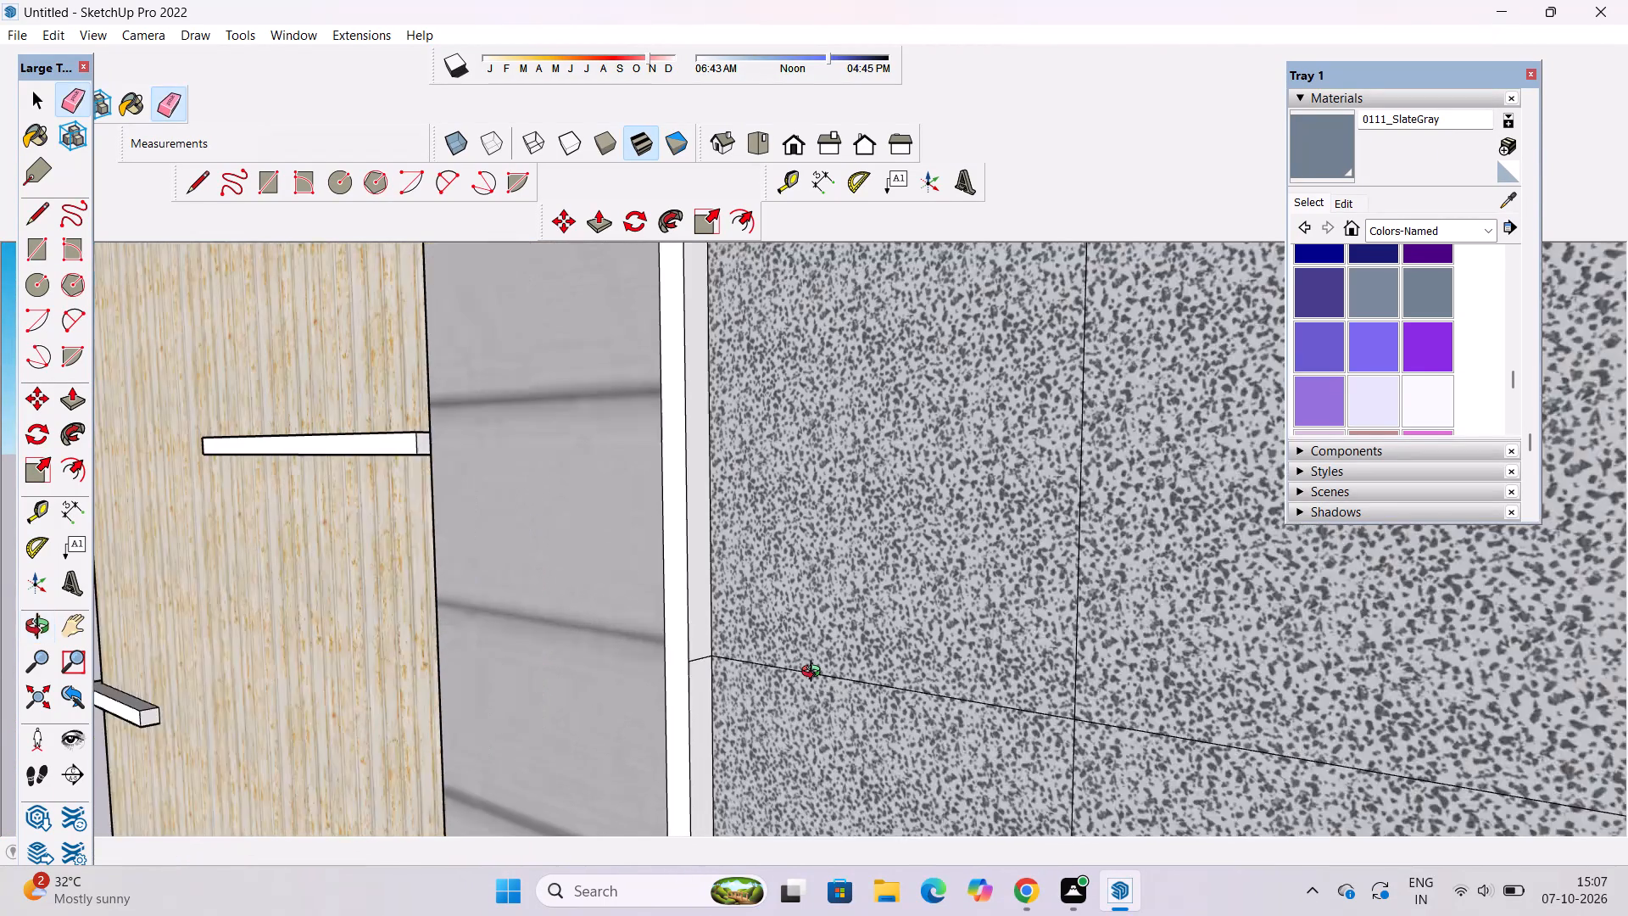
pyautogui.scroll(1, 815, 673)
pyautogui.moveTo(684, 645); pyautogui.dragTo(684, 673)
pyautogui.scroll(-8, 694, 687)
pyautogui.scroll(3, 870, 508)
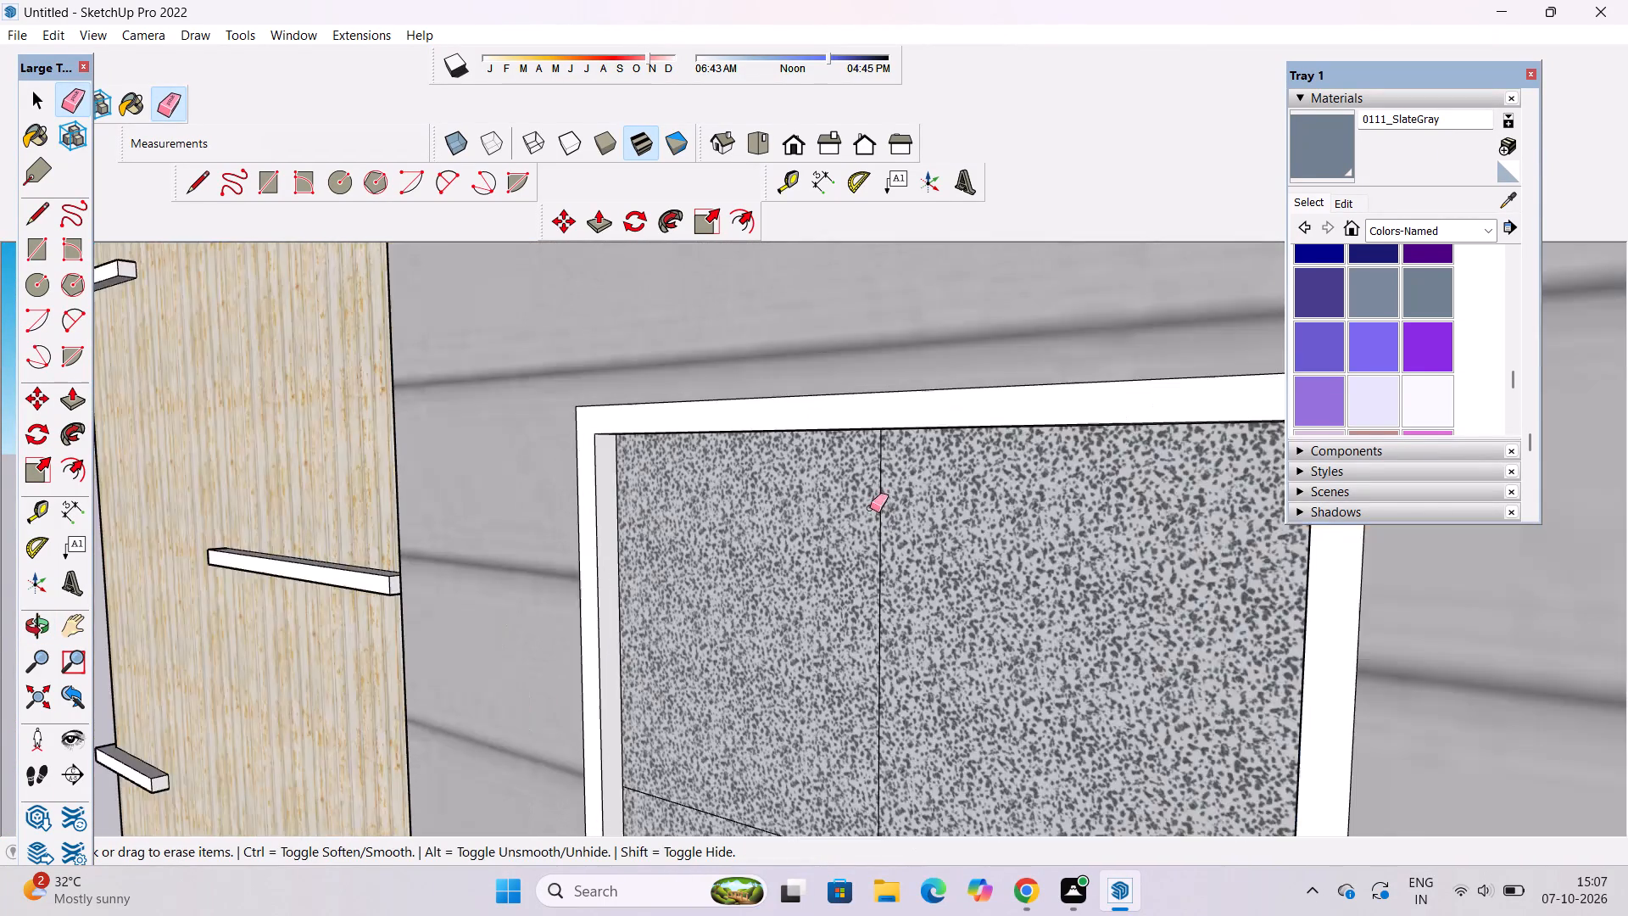
pyautogui.scroll(5, 870, 508)
pyautogui.press('o')
pyautogui.moveTo(906, 553); pyautogui.dragTo(891, 411)
pyautogui.keyDown('shift'); pyautogui.moveTo(891, 409); pyautogui.dragTo(922, 638); pyautogui.keyUp('shift')
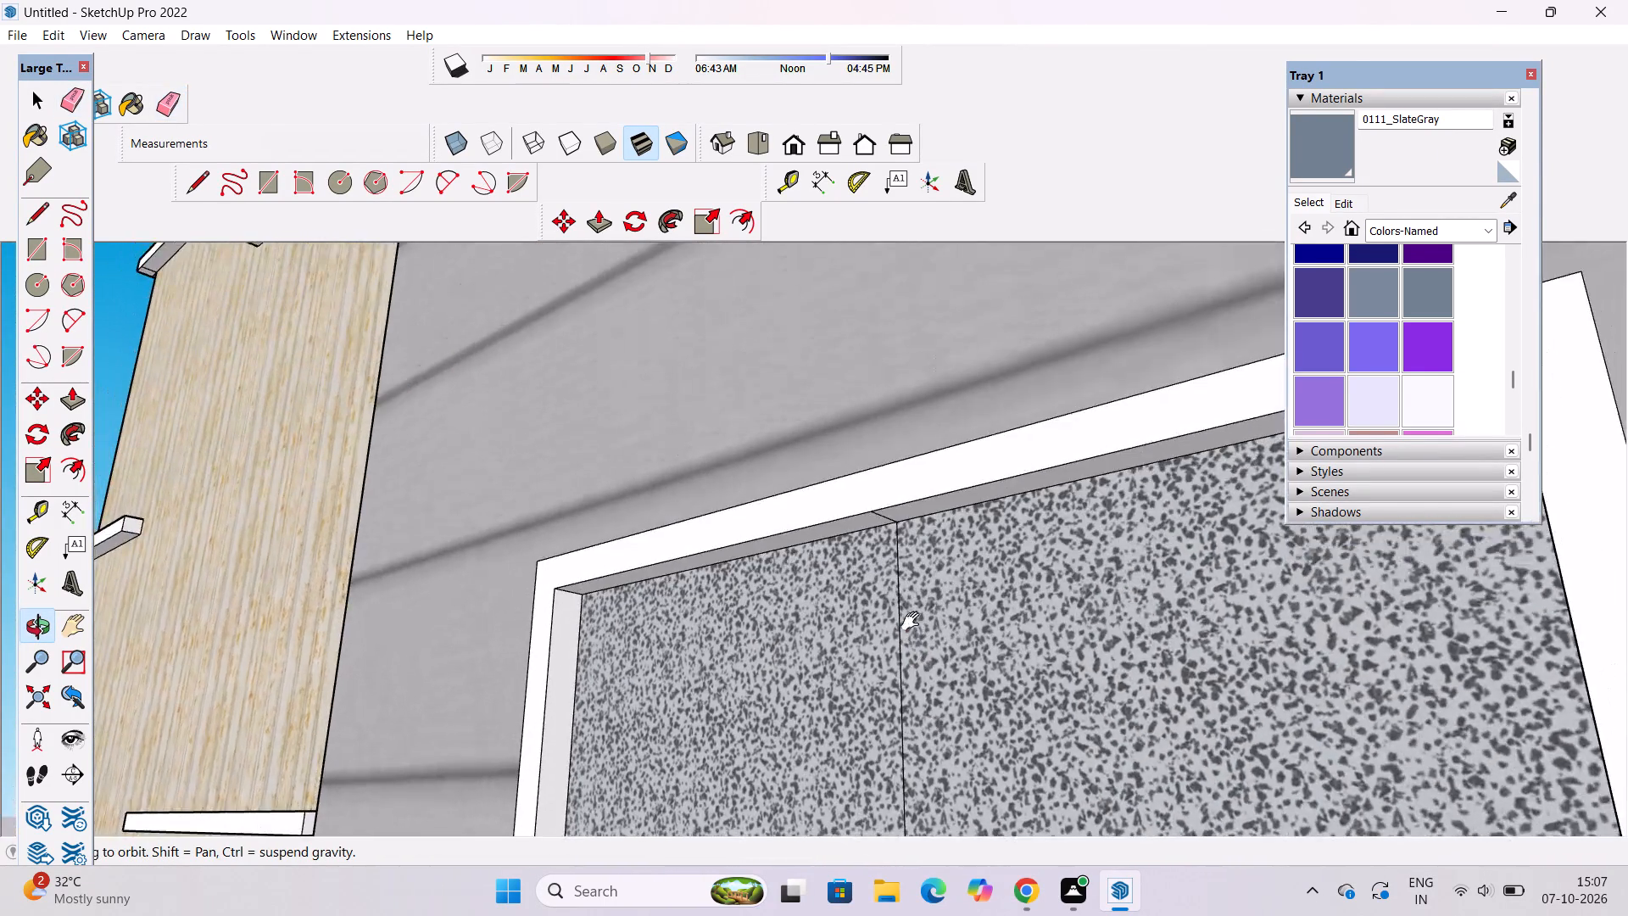
pyautogui.moveTo(904, 572); pyautogui.dragTo(892, 509)
pyautogui.scroll(8, 888, 492)
pyautogui.press('e')
pyautogui.moveTo(888, 467); pyautogui.dragTo(869, 480)
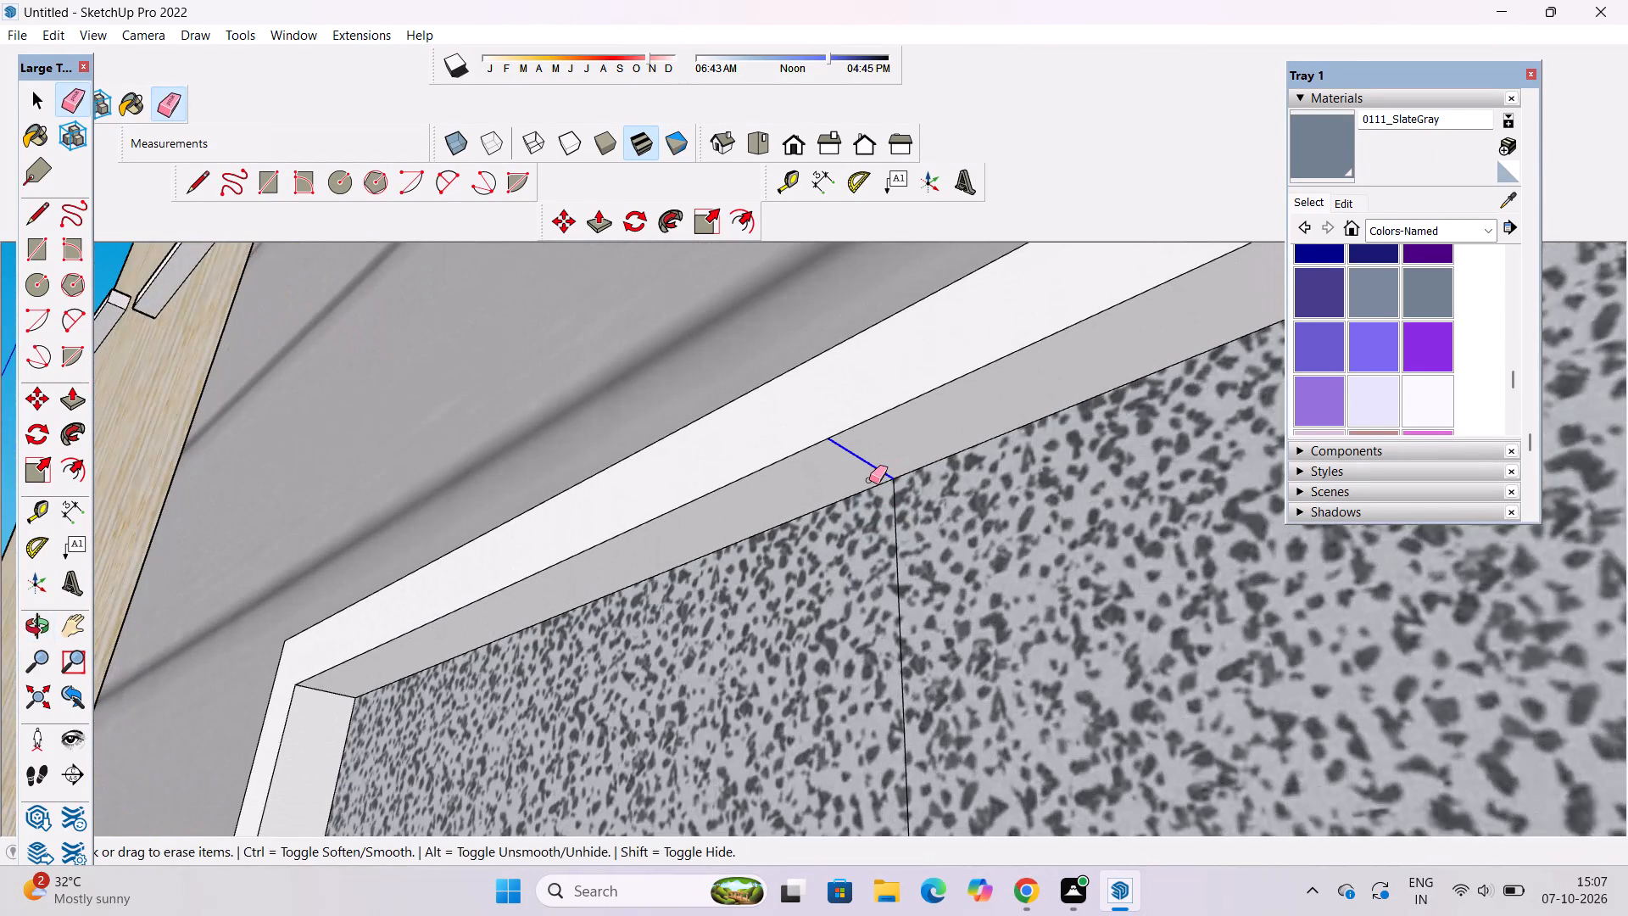
# Erase the stray seam lines on the top grey-wall window's recess, on the tower-side jamb and on the head's underside.
pyautogui.press('o')
pyautogui.scroll(-9, 906, 508)
pyautogui.moveTo(895, 546); pyautogui.dragTo(1026, 584)
pyautogui.scroll(-15, 1026, 584)
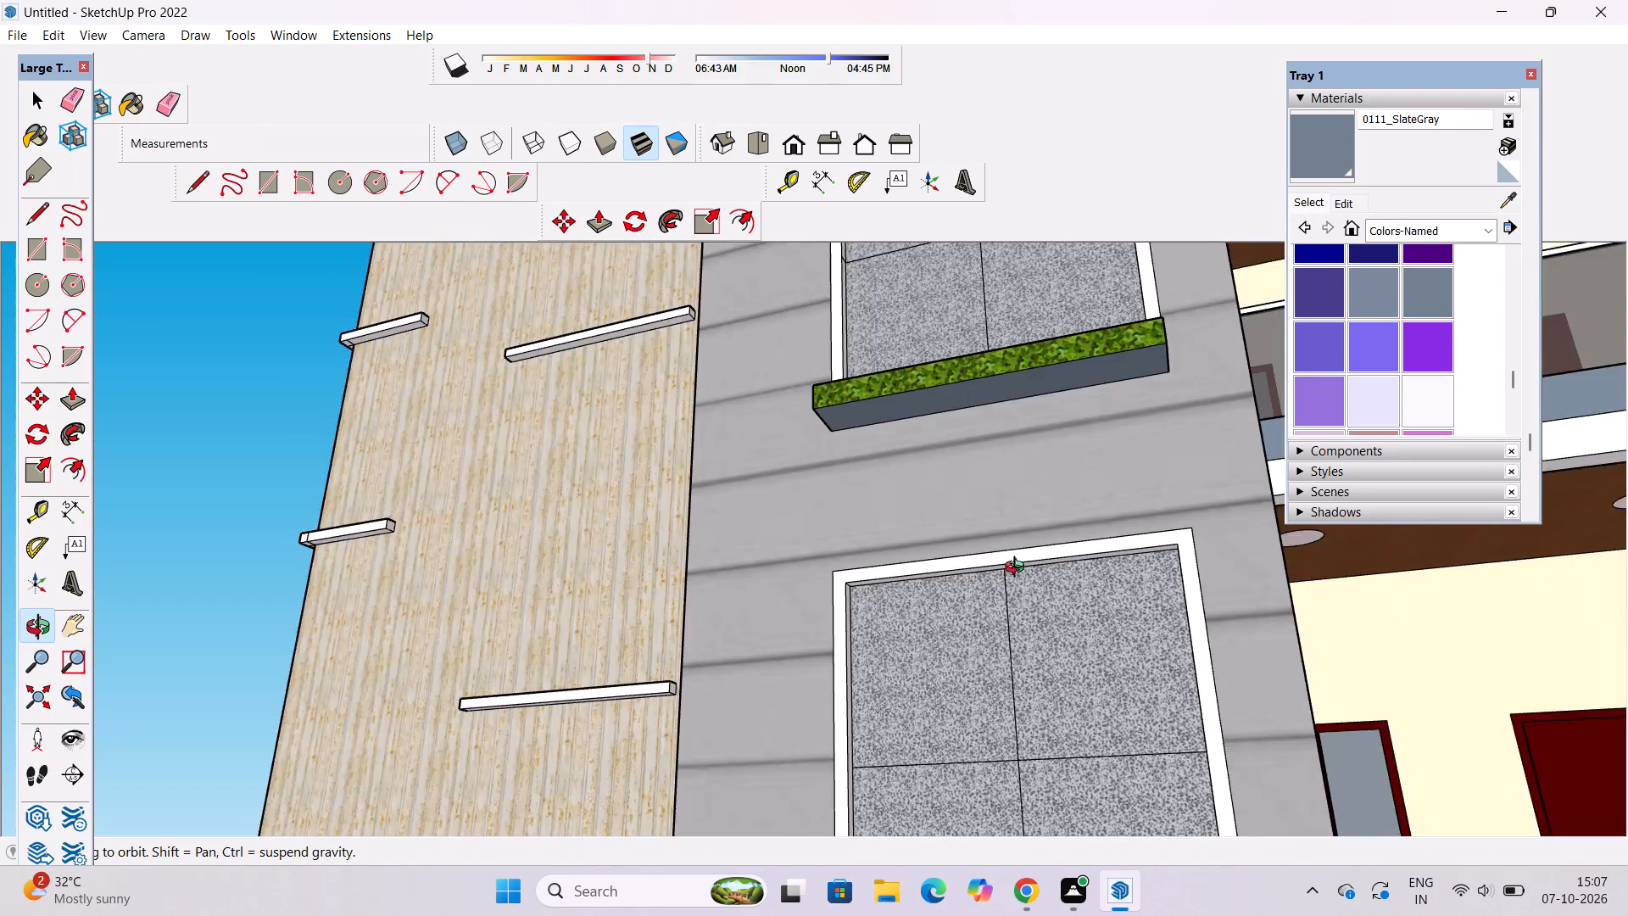
pyautogui.scroll(-2, 1018, 569)
pyautogui.keyDown('shift'); pyautogui.moveTo(1027, 517); pyautogui.dragTo(889, 824); pyautogui.keyUp('shift')
pyautogui.scroll(10, 856, 651)
pyautogui.moveTo(889, 645); pyautogui.dragTo(810, 697)
pyautogui.scroll(4, 760, 723)
pyautogui.keyDown('shift'); pyautogui.moveTo(760, 723); pyautogui.dragTo(782, 676); pyautogui.keyUp('shift')
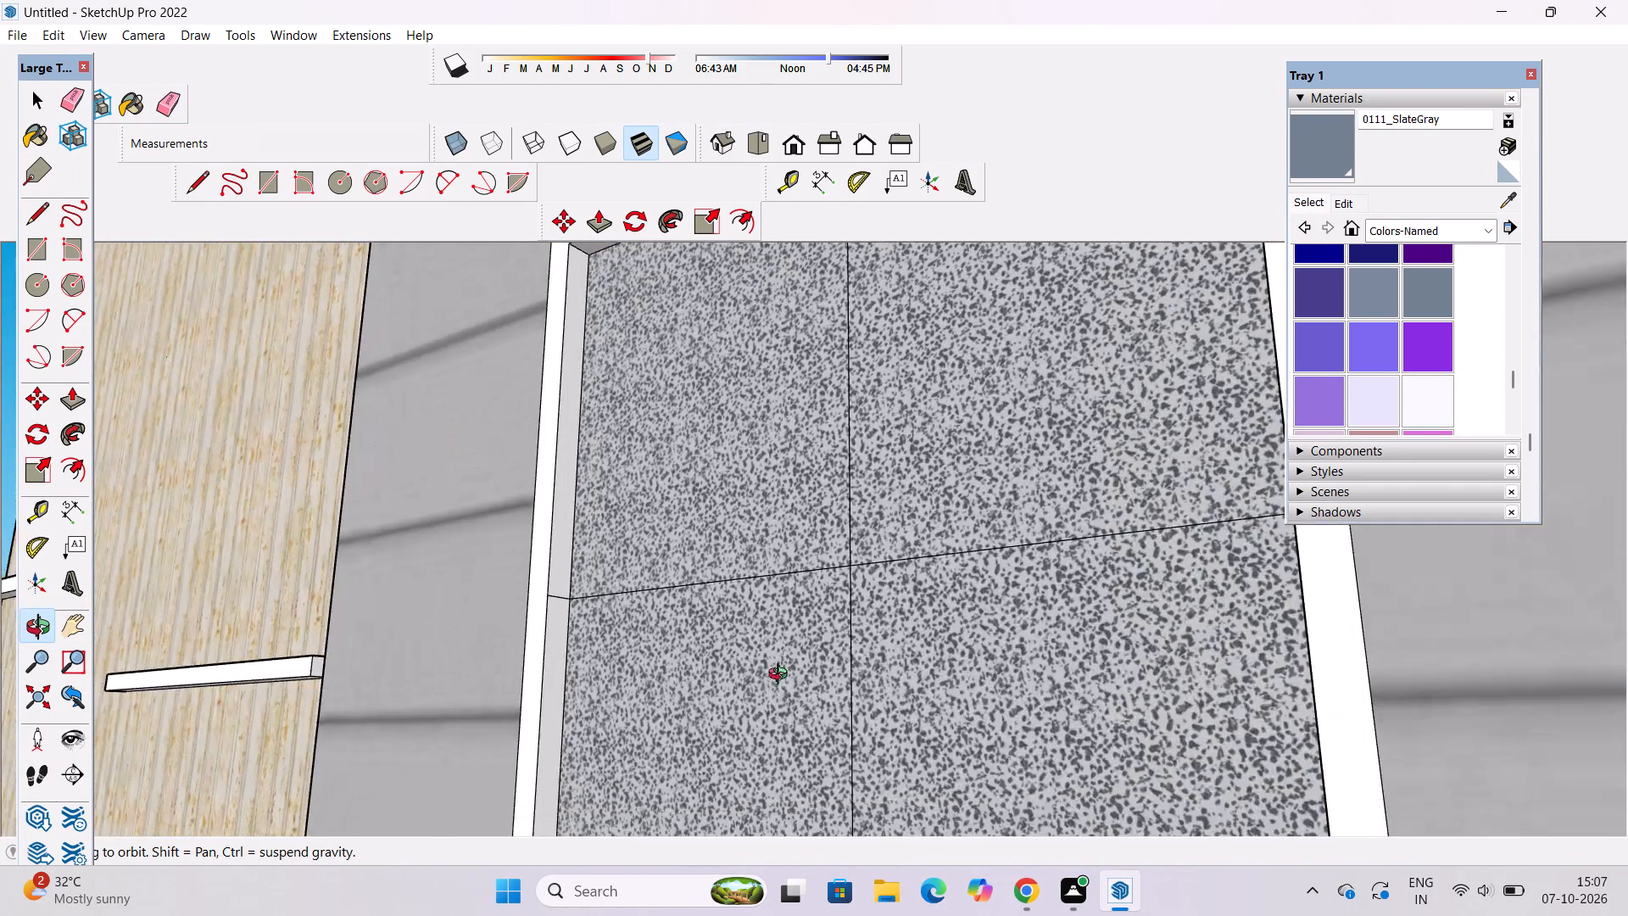
pyautogui.moveTo(782, 676); pyautogui.dragTo(767, 716)
pyautogui.press('e')
pyautogui.scroll(10, 633, 653)
pyautogui.moveTo(443, 579); pyautogui.dragTo(452, 624)
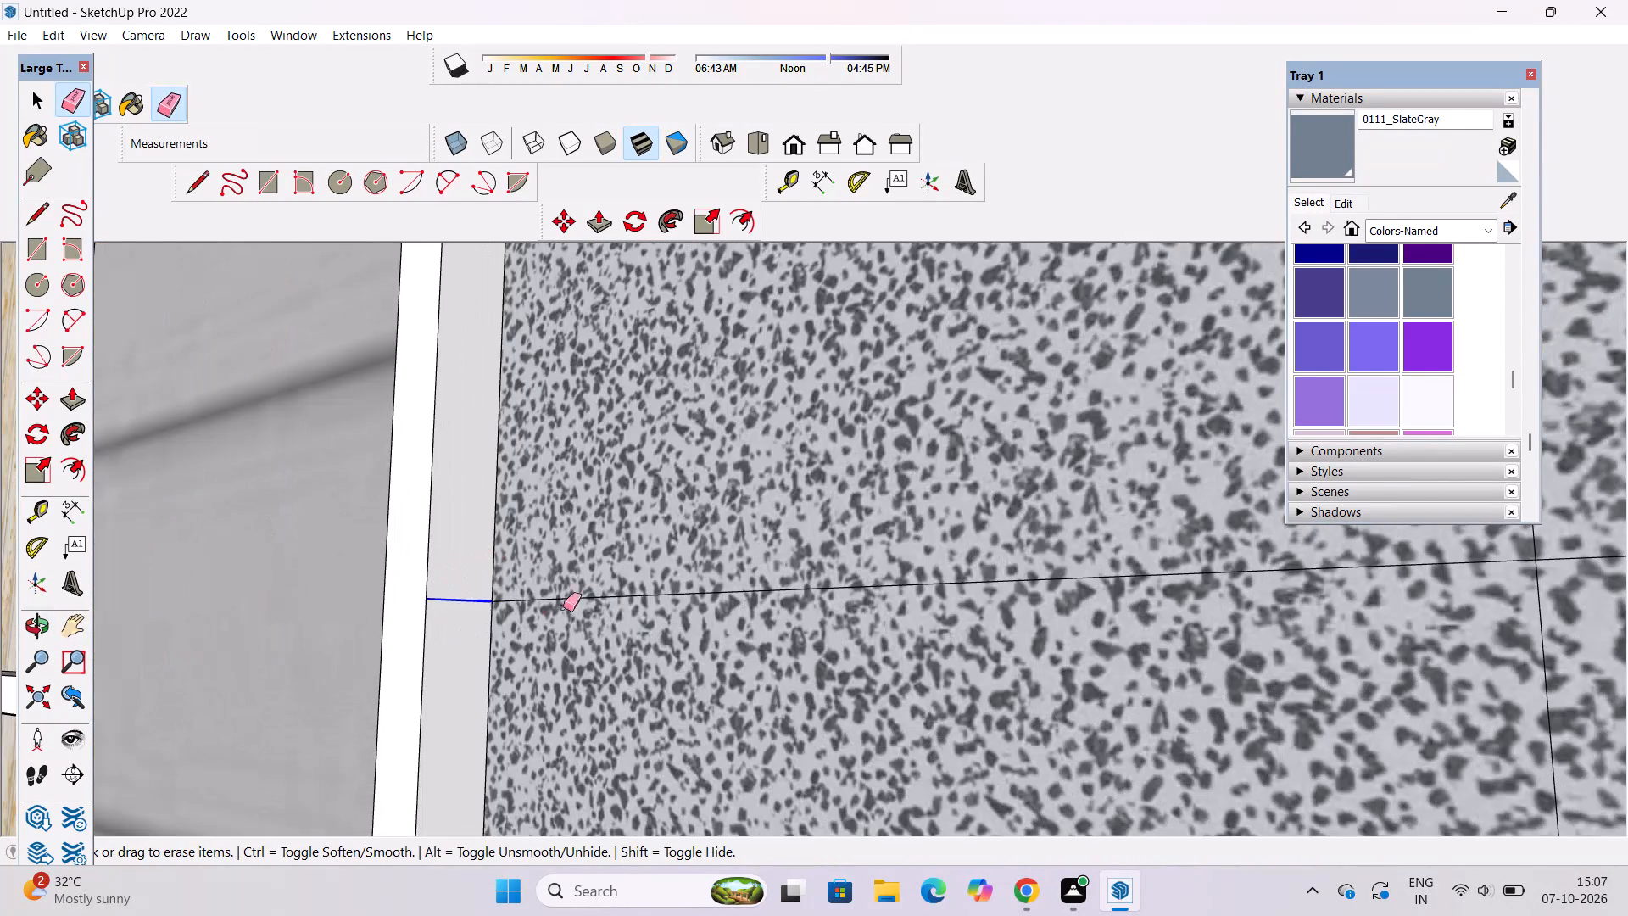
pyautogui.scroll(-16, 587, 612)
pyautogui.scroll(16, 853, 343)
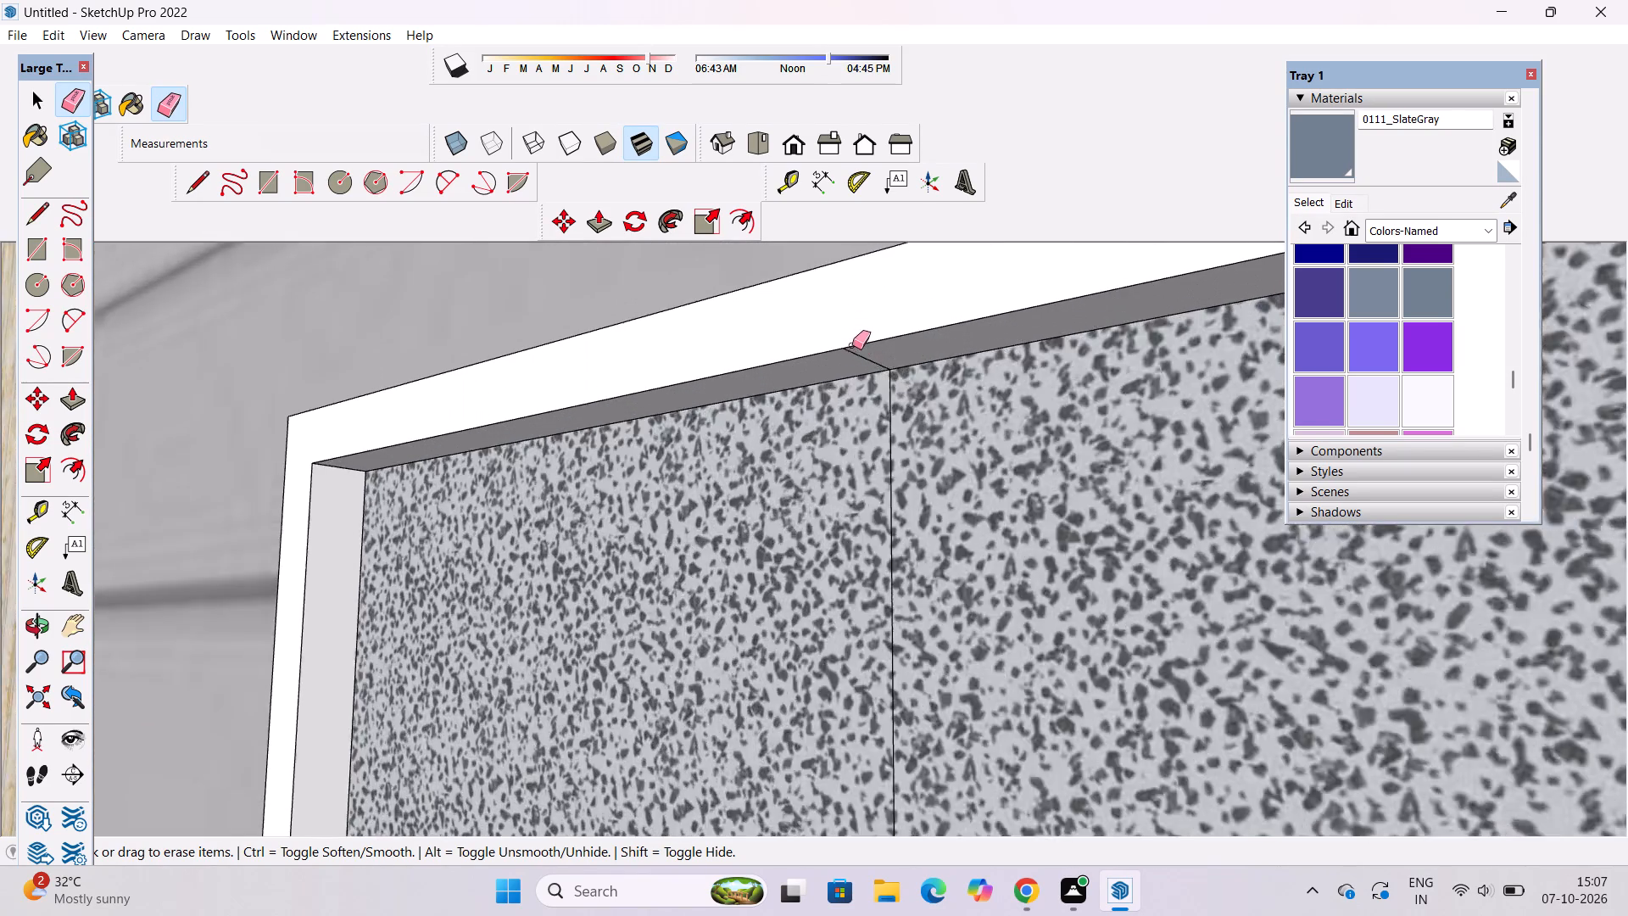
pyautogui.scroll(1, 852, 345)
pyautogui.moveTo(883, 351); pyautogui.dragTo(868, 371)
# Erase the stray seam lines on the top window's recess, on the balcony-side jamb and on the sill above the planter.
pyautogui.press('o')
pyautogui.scroll(-7, 864, 377)
pyautogui.moveTo(668, 424); pyautogui.dragTo(889, 478)
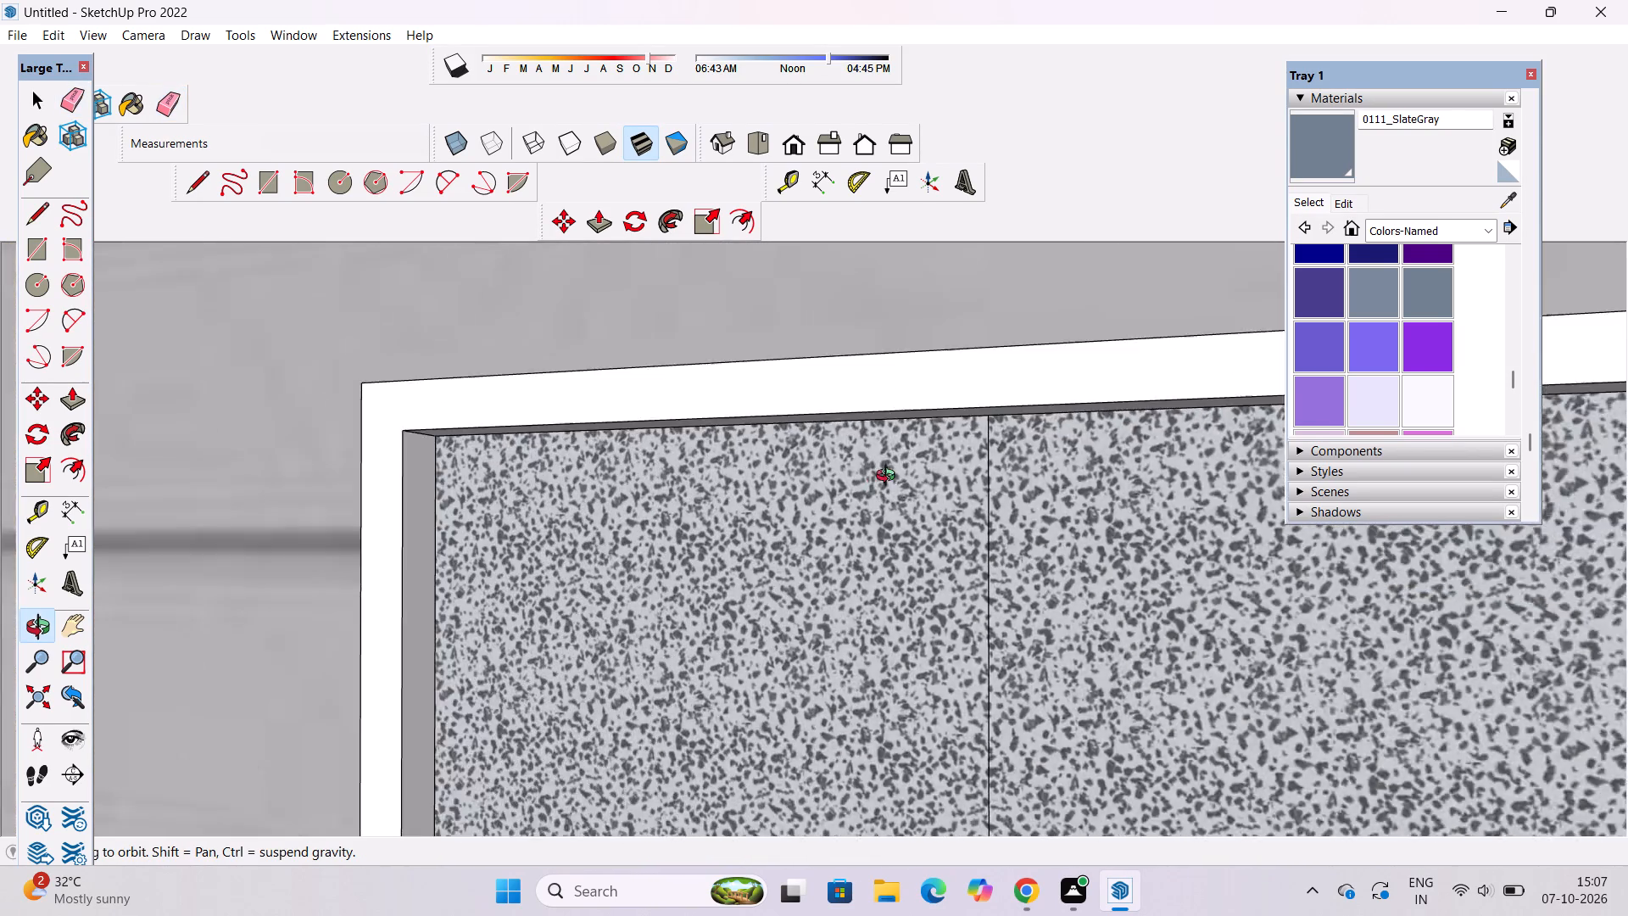
pyautogui.moveTo(889, 478); pyautogui.dragTo(956, 500)
pyautogui.scroll(-6, 956, 500)
pyautogui.keyDown('shift'); pyautogui.moveTo(978, 532); pyautogui.dragTo(765, 383); pyautogui.keyUp('shift')
pyautogui.moveTo(925, 492); pyautogui.dragTo(987, 526)
pyautogui.moveTo(1036, 627); pyautogui.dragTo(907, 338)
pyautogui.moveTo(941, 417); pyautogui.dragTo(1046, 454)
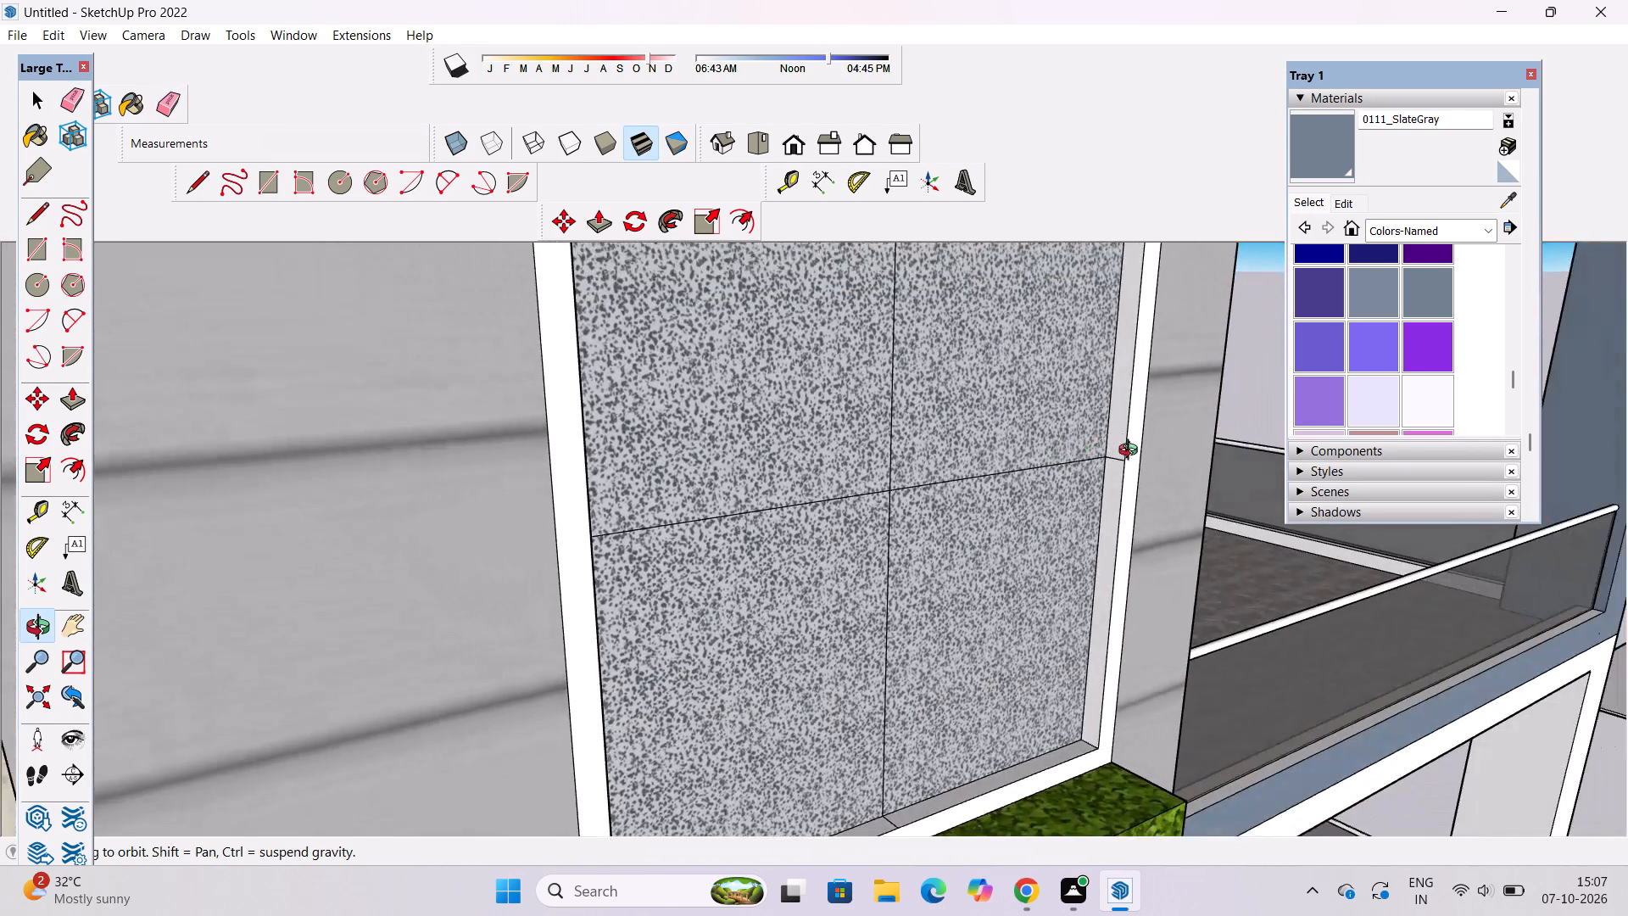
pyautogui.scroll(5, 1146, 489)
pyautogui.keyDown('shift'); pyautogui.moveTo(1151, 499); pyautogui.dragTo(993, 454); pyautogui.keyUp('shift')
pyautogui.moveTo(980, 450); pyautogui.dragTo(1075, 458)
pyautogui.press('e')
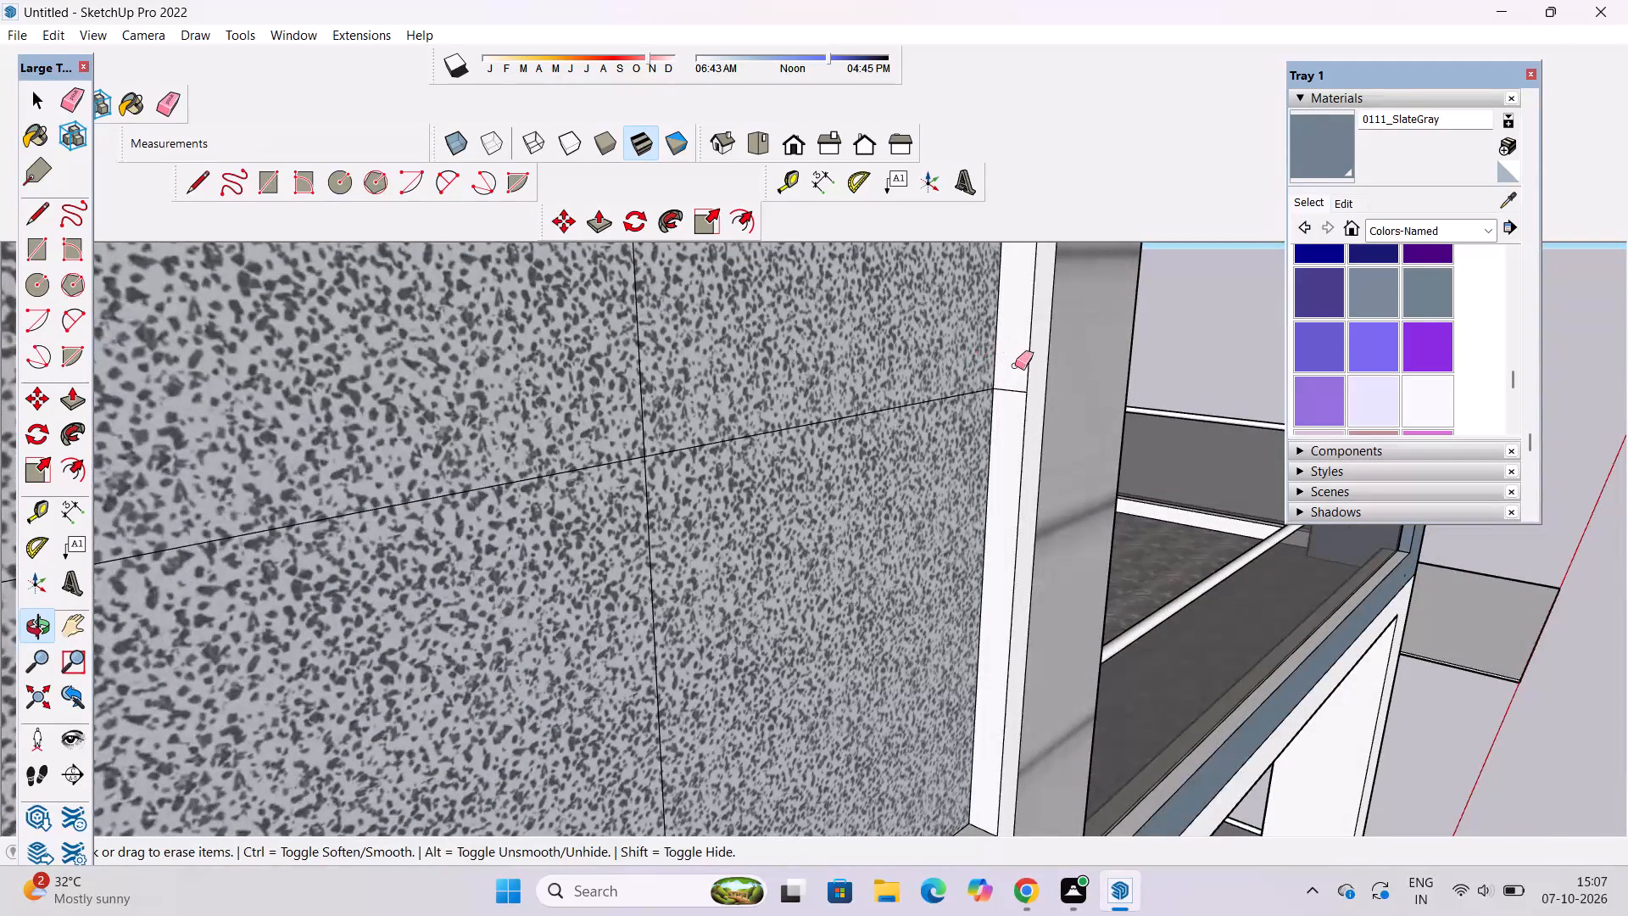
pyautogui.moveTo(1015, 366); pyautogui.dragTo(1015, 392)
pyautogui.scroll(-11, 957, 319)
pyautogui.scroll(3, 834, 571)
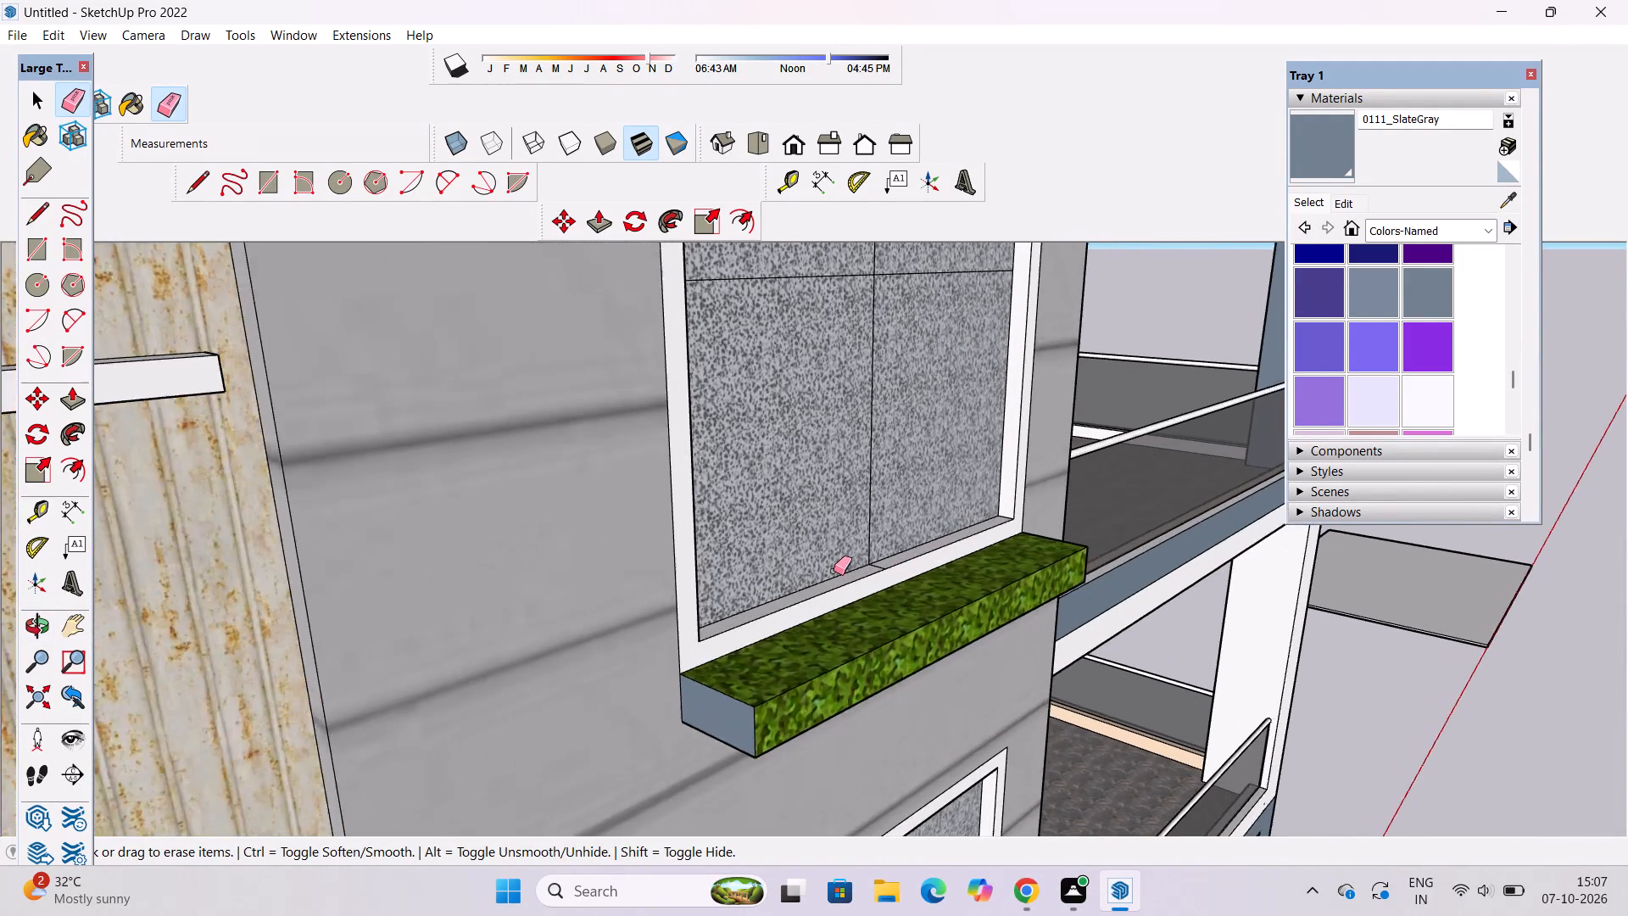
pyautogui.scroll(14, 834, 571)
pyautogui.moveTo(995, 528); pyautogui.dragTo(935, 568)
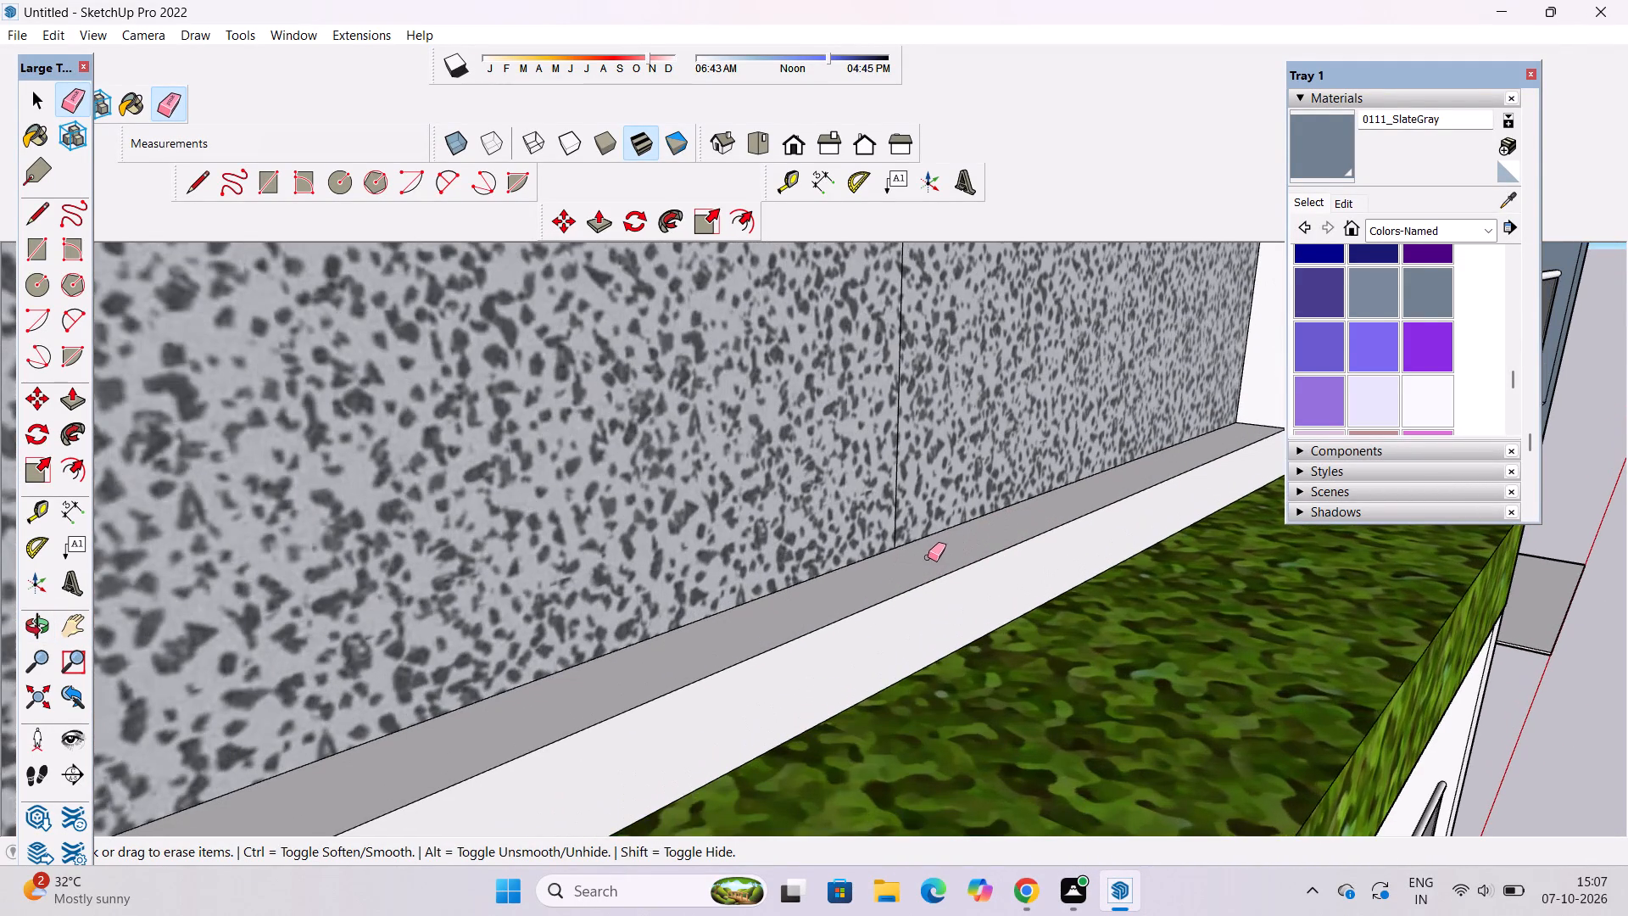
# Examine the three cleaned windows, the balconies and the whole front facade for remaining stray lines or unpainted faces.
pyautogui.press('o')
pyautogui.scroll(-12, 895, 545)
pyautogui.moveTo(1065, 650); pyautogui.dragTo(790, 584)
pyautogui.scroll(-5, 778, 557)
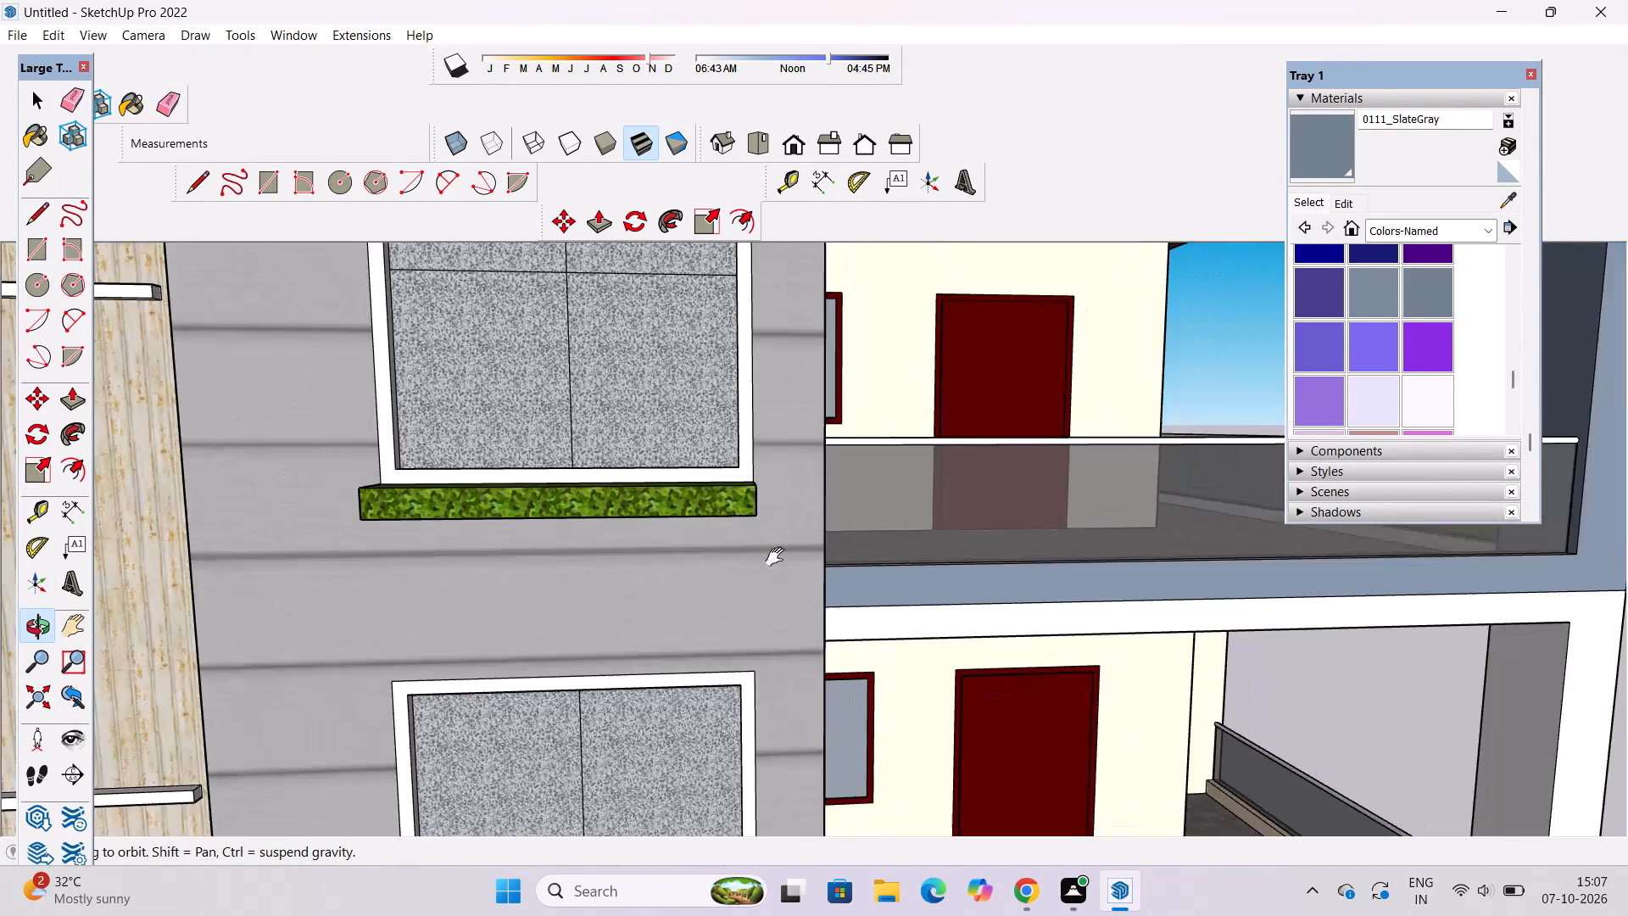
pyautogui.keyDown('shift'); pyautogui.moveTo(778, 557); pyautogui.dragTo(992, 672); pyautogui.keyUp('shift')
pyautogui.scroll(-6, 859, 507)
pyautogui.keyDown('shift'); pyautogui.moveTo(923, 634); pyautogui.dragTo(855, 503); pyautogui.keyUp('shift')
pyautogui.scroll(-6, 853, 501)
pyautogui.moveTo(883, 628); pyautogui.dragTo(861, 569)
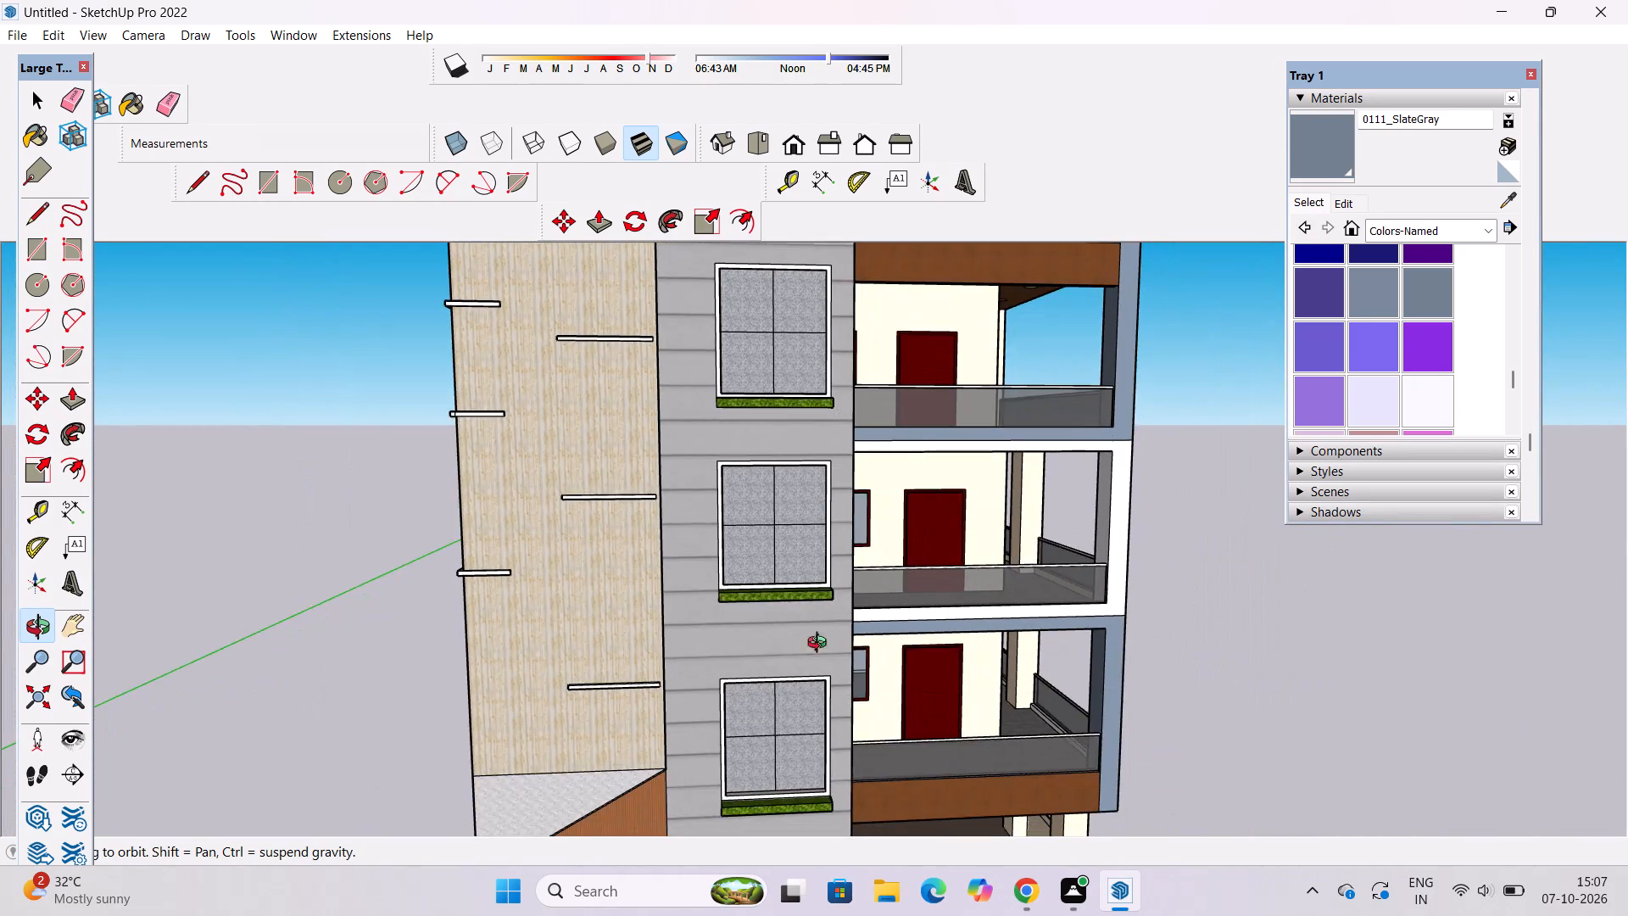
pyautogui.moveTo(821, 653); pyautogui.dragTo(836, 600)
pyautogui.keyDown('shift'); pyautogui.click(831, 628); pyautogui.keyUp('shift')
pyautogui.scroll(-1, 831, 628)
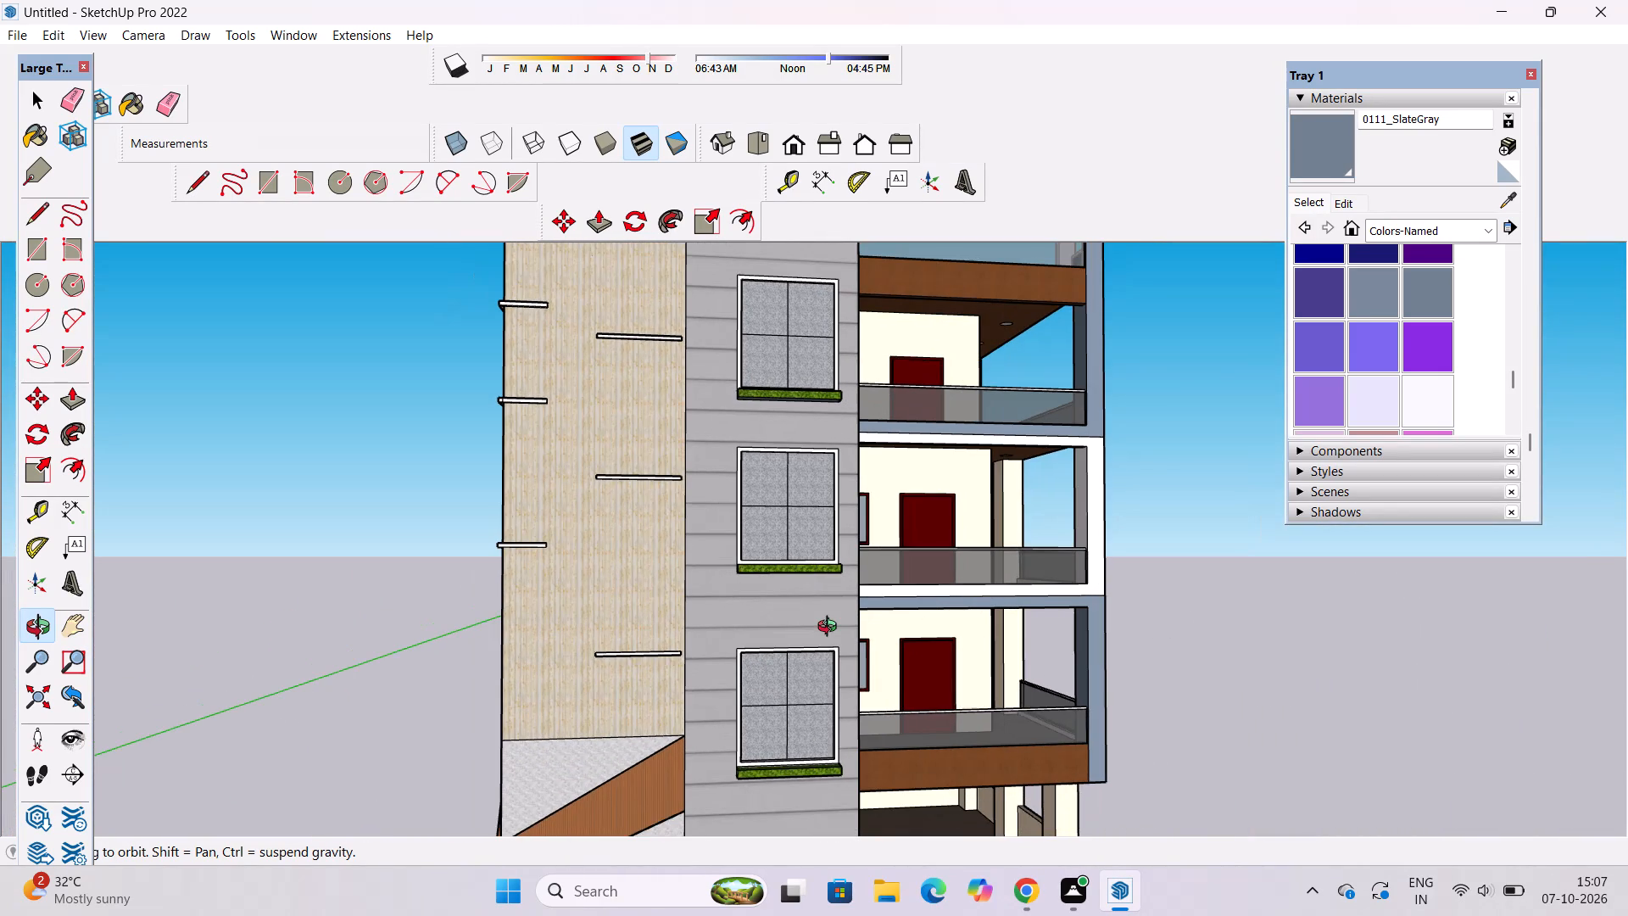
pyautogui.moveTo(1026, 575); pyautogui.dragTo(809, 595)
pyautogui.moveTo(750, 608); pyautogui.dragTo(739, 641)
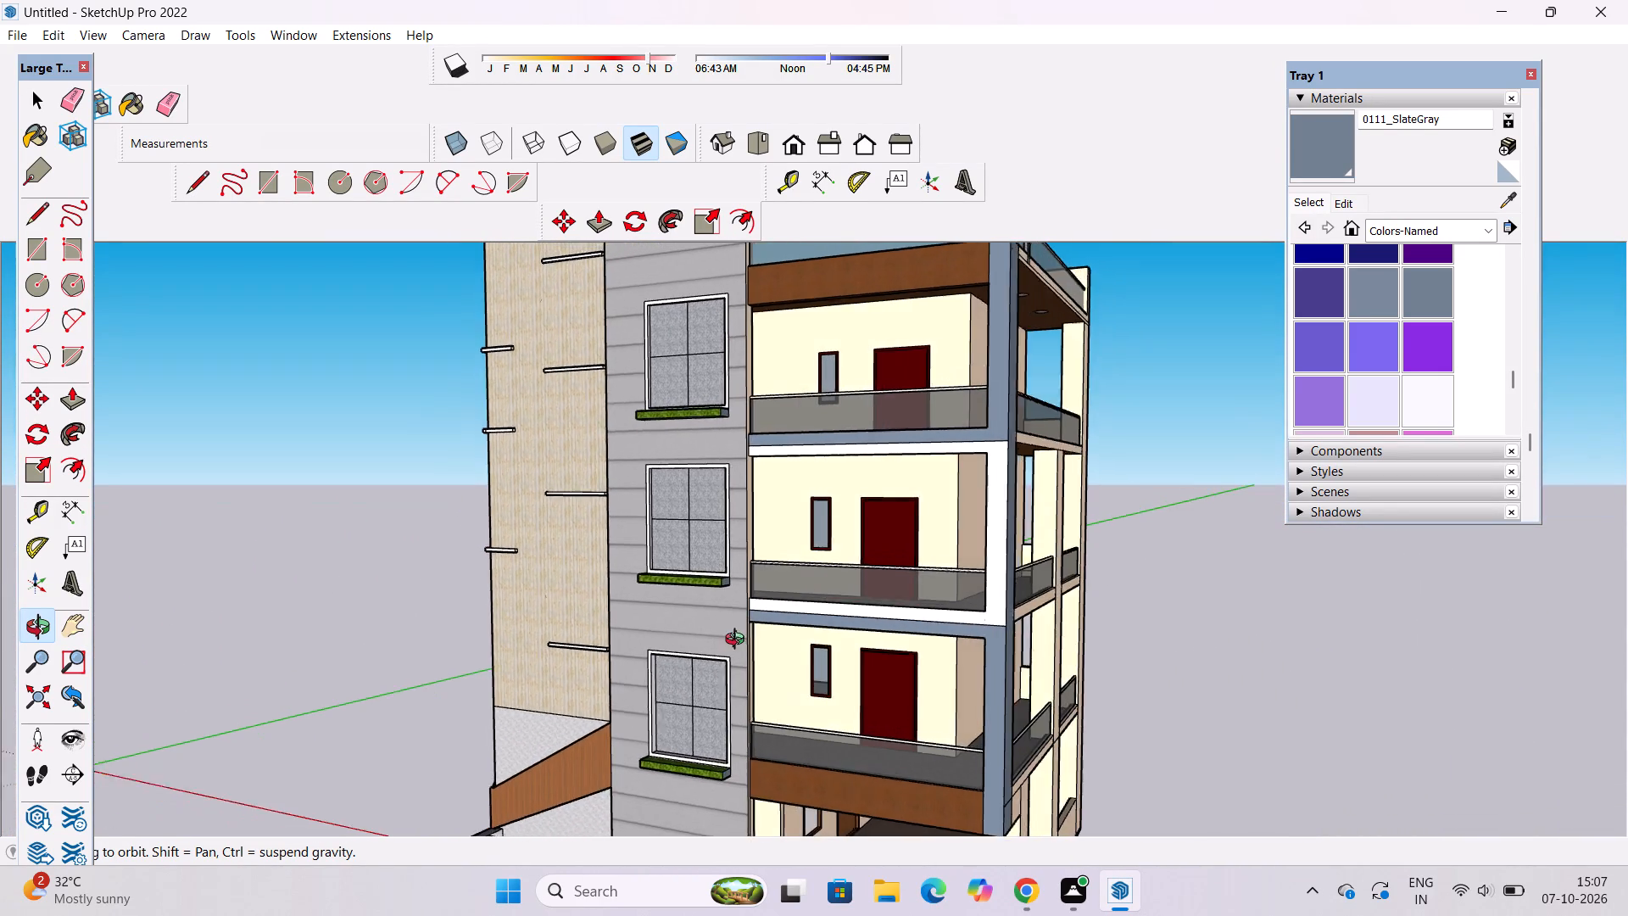
pyautogui.moveTo(739, 641); pyautogui.dragTo(839, 698)
pyautogui.click(849, 700)
pyautogui.scroll(-6, 677, 695)
pyautogui.moveTo(676, 694); pyautogui.dragTo(800, 574)
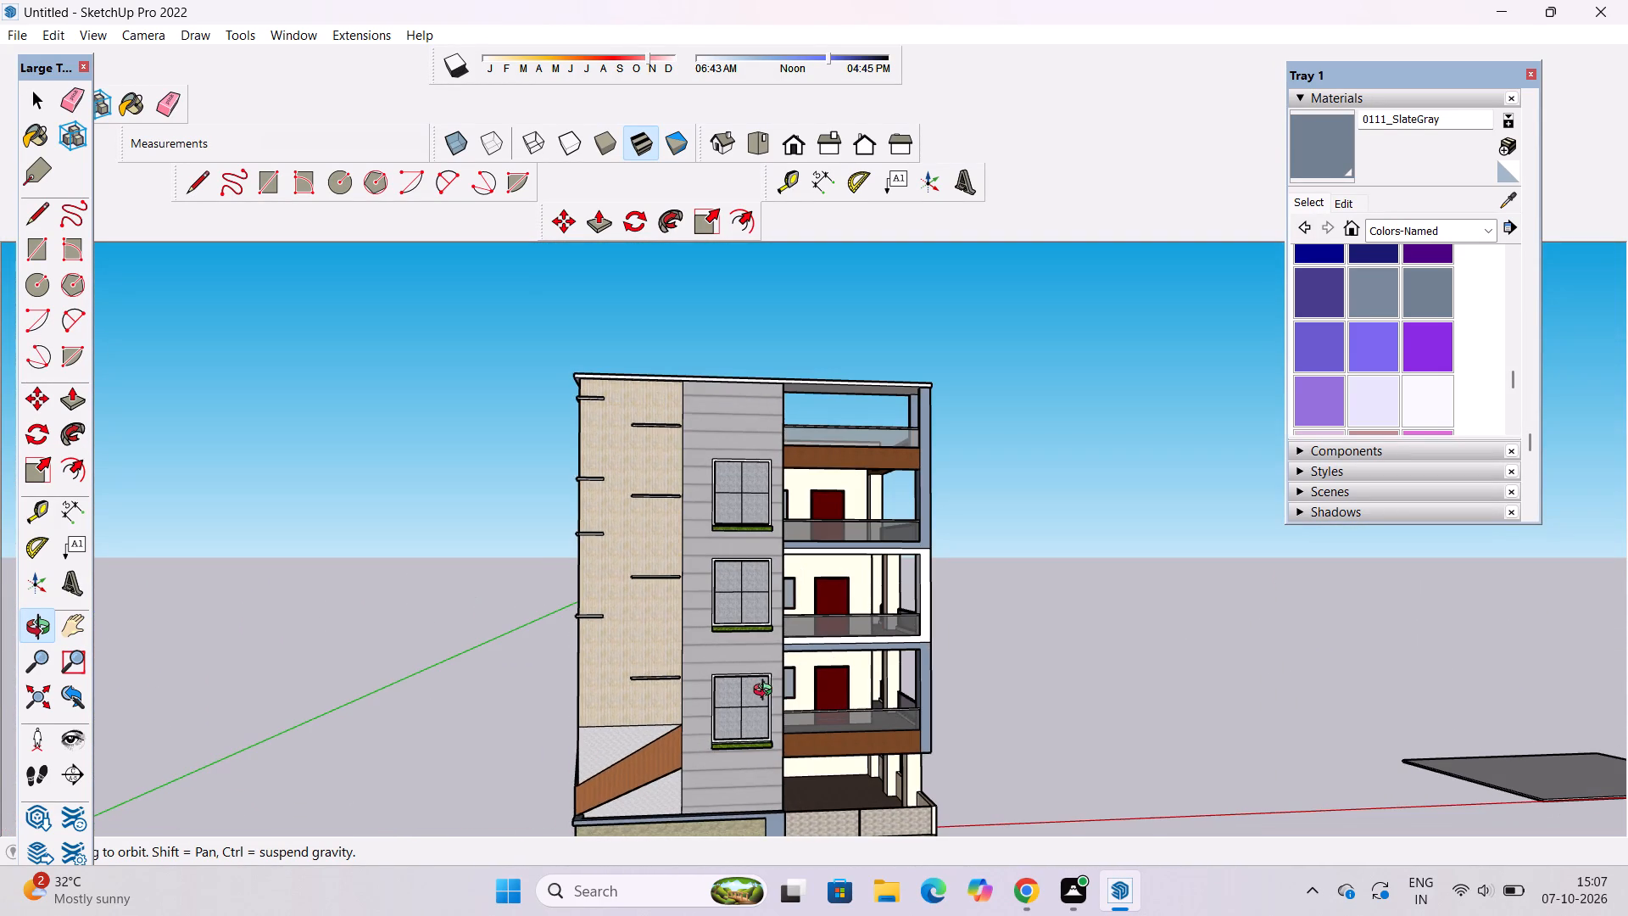
pyautogui.keyDown('shift'); pyautogui.moveTo(762, 684); pyautogui.dragTo(782, 629); pyautogui.keyUp('shift')
pyautogui.keyDown('shift'); pyautogui.moveTo(782, 631); pyautogui.dragTo(790, 563); pyautogui.keyUp('shift')
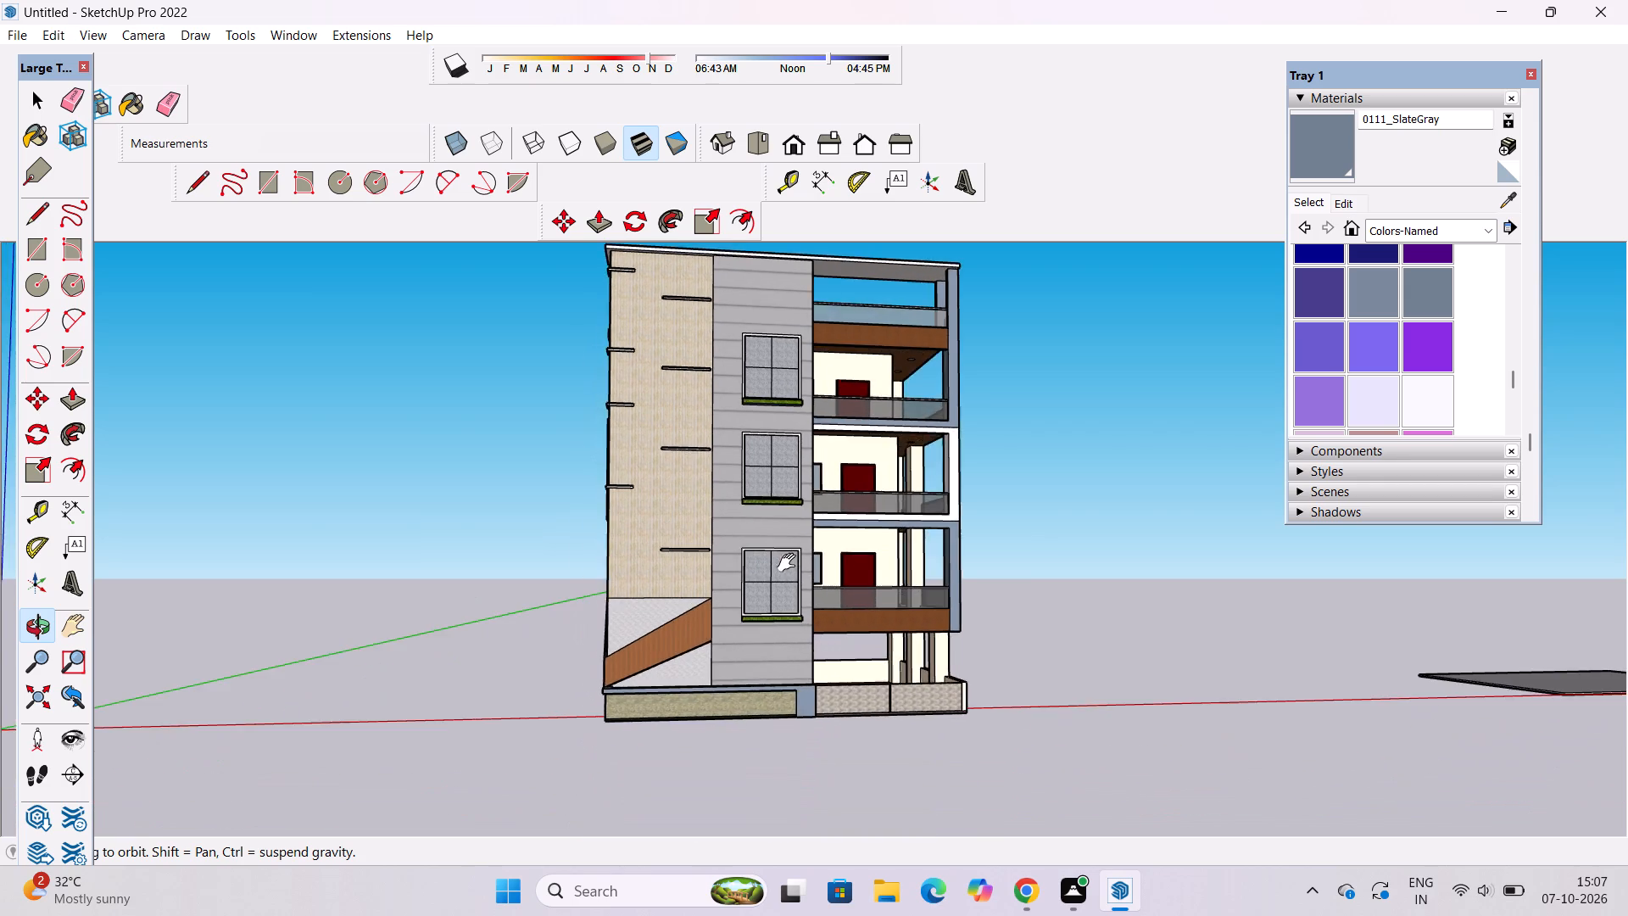
pyautogui.keyDown('shift'); pyautogui.moveTo(790, 563); pyautogui.dragTo(812, 636); pyautogui.keyUp('shift')
pyautogui.moveTo(951, 712); pyautogui.dragTo(840, 693)
pyautogui.keyDown('shift'); pyautogui.moveTo(840, 693); pyautogui.dragTo(756, 659); pyautogui.keyUp('shift')
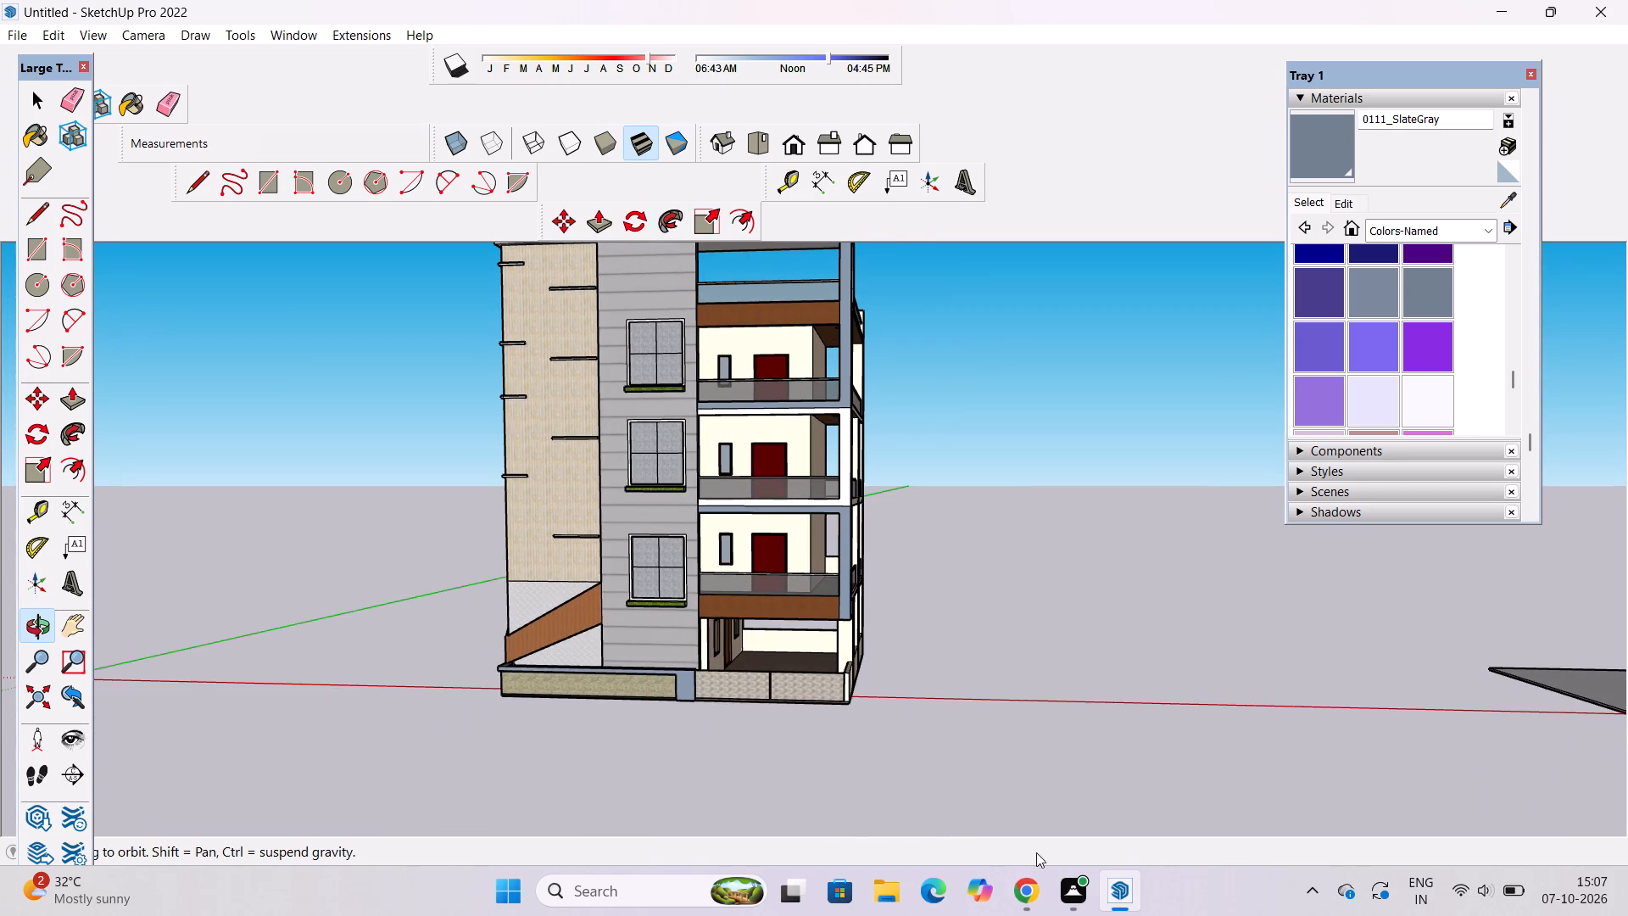
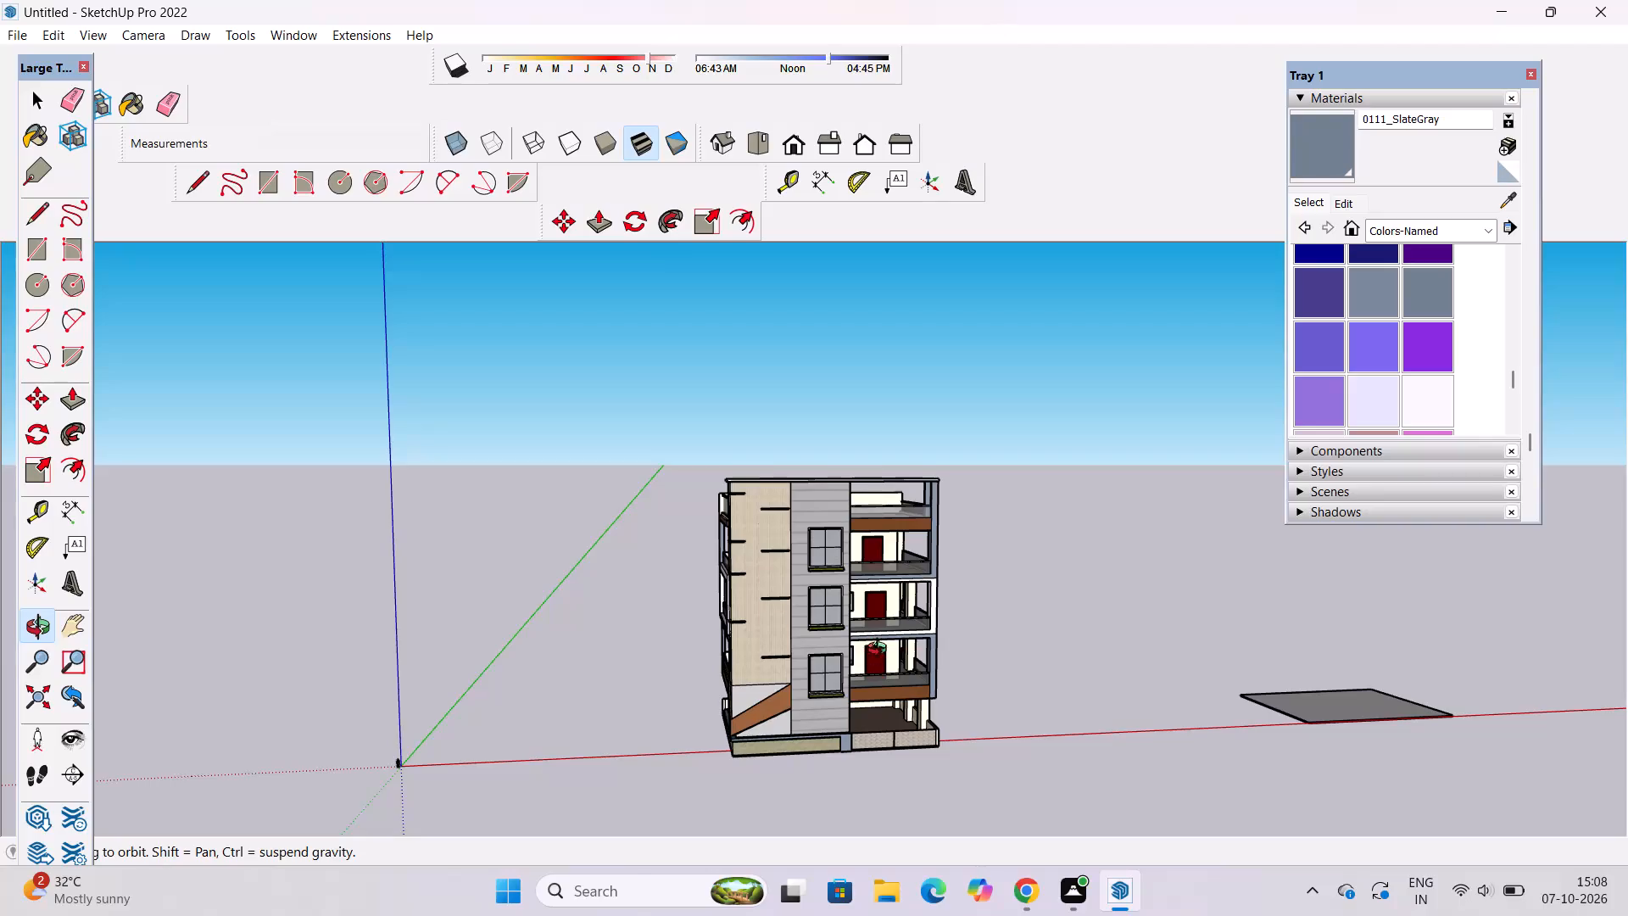
# Examine the open balcony side, the balcony railings and the roof terrace for faces left unpainted.
pyautogui.moveTo(1021, 642); pyautogui.dragTo(818, 697)
pyautogui.scroll(9, 817, 676)
pyautogui.moveTo(1272, 656); pyautogui.dragTo(834, 651)
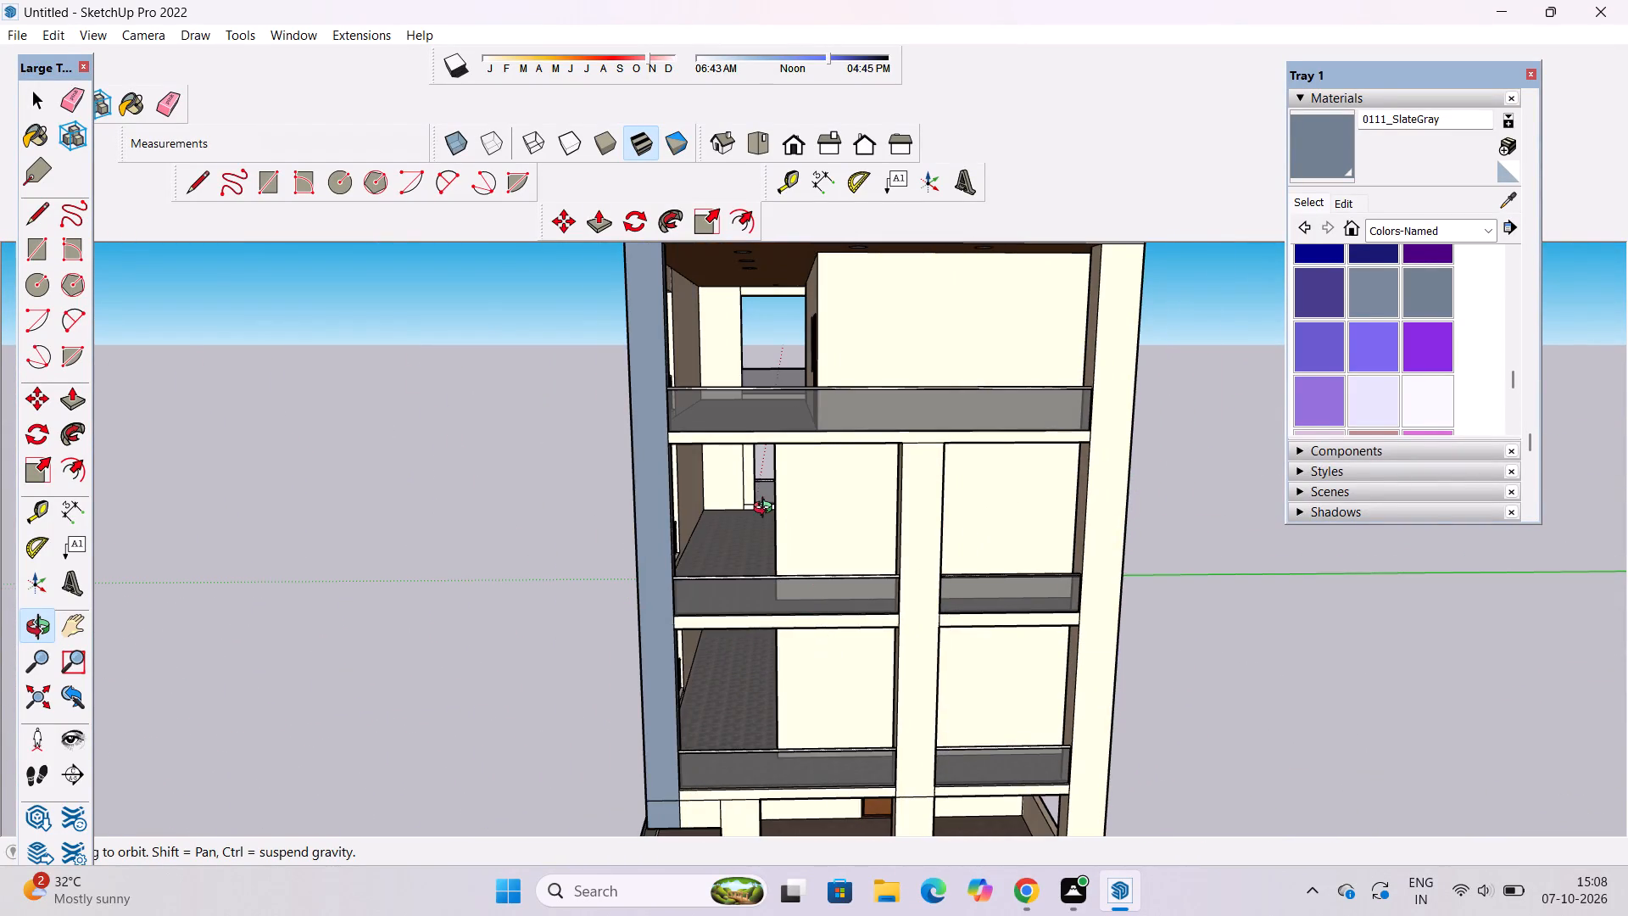
pyautogui.scroll(5, 767, 510)
pyautogui.moveTo(764, 520); pyautogui.dragTo(1190, 539)
pyautogui.scroll(-6, 906, 612)
pyautogui.moveTo(1177, 559); pyautogui.dragTo(788, 556)
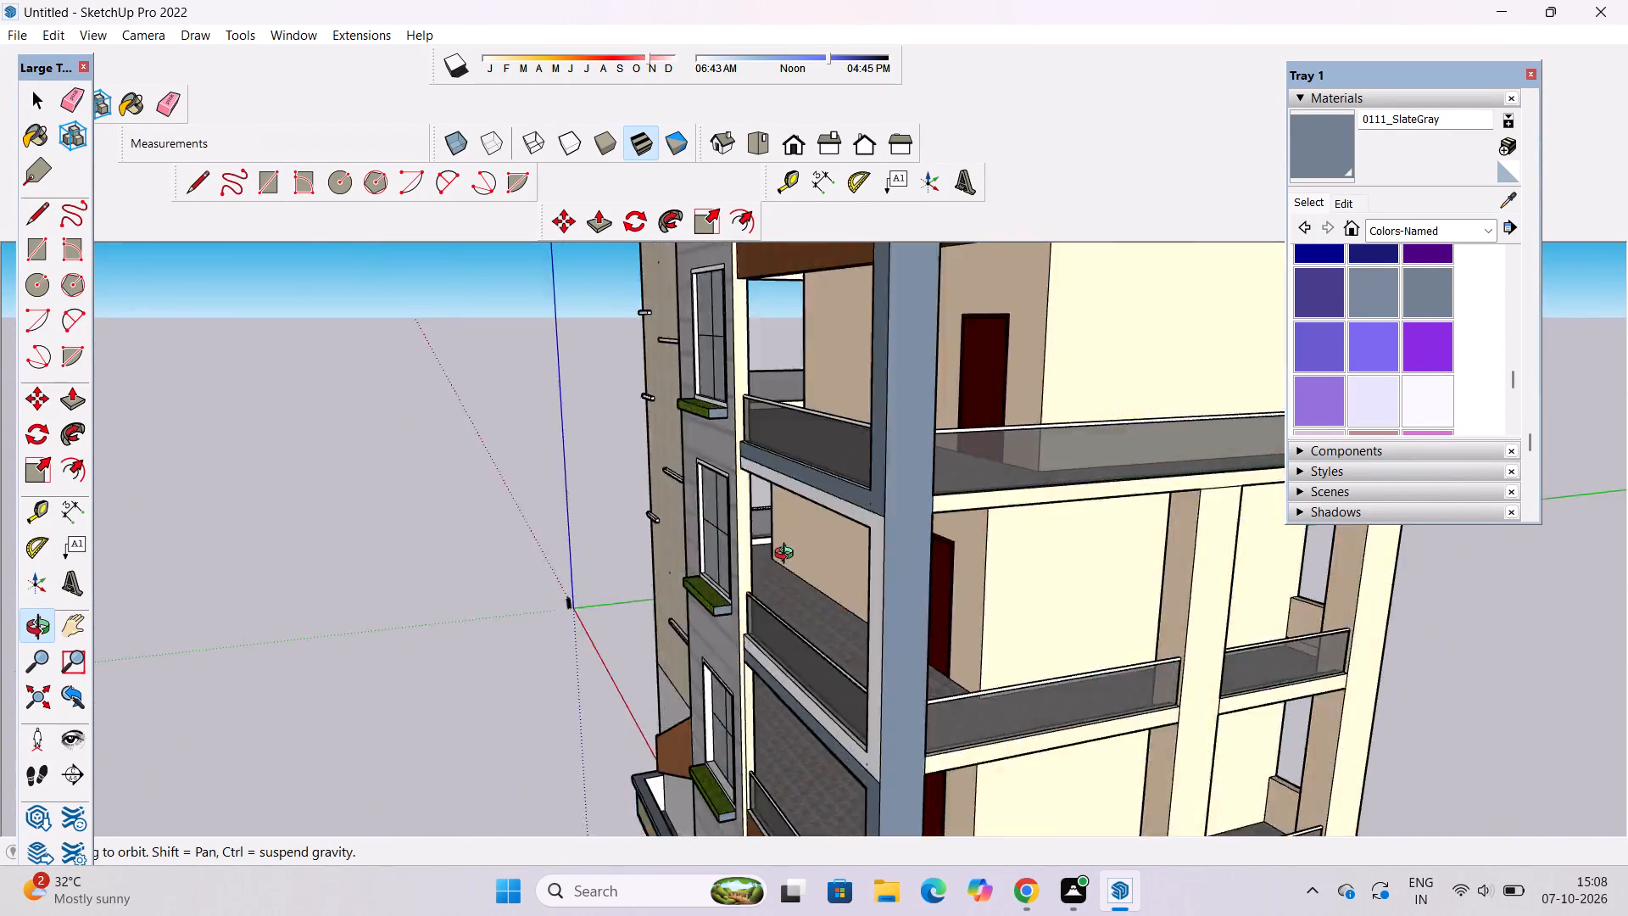
pyautogui.moveTo(788, 556); pyautogui.dragTo(705, 466)
pyautogui.moveTo(705, 450); pyautogui.dragTo(778, 719)
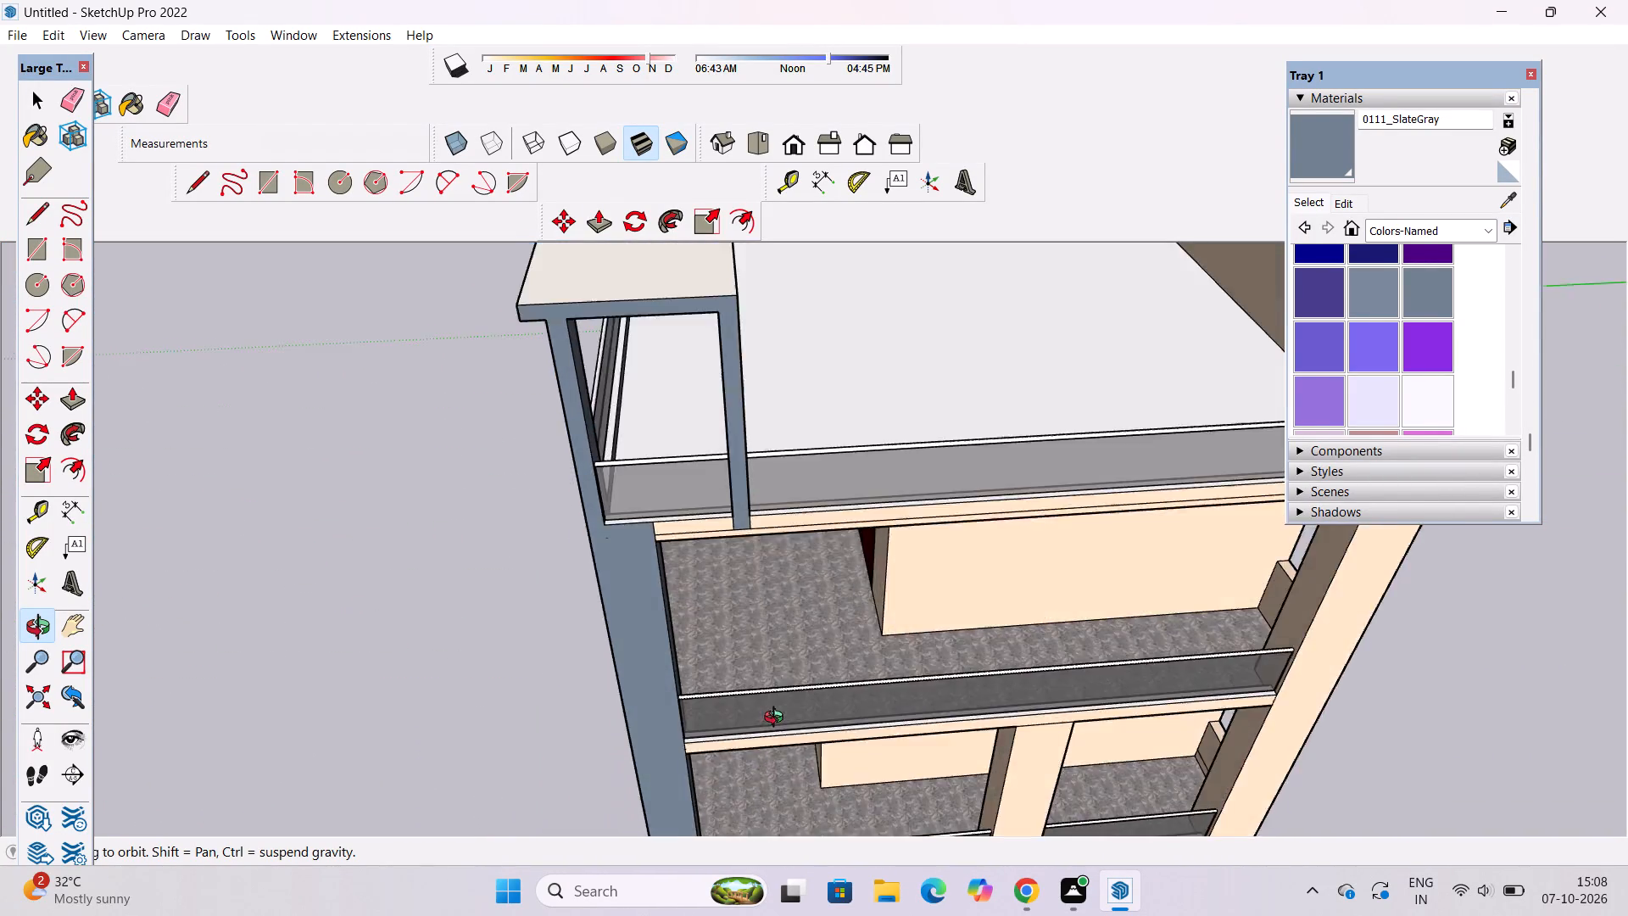
pyautogui.moveTo(778, 719); pyautogui.dragTo(1034, 746)
pyautogui.scroll(-5, 1090, 612)
pyautogui.moveTo(1320, 529); pyautogui.dragTo(944, 544)
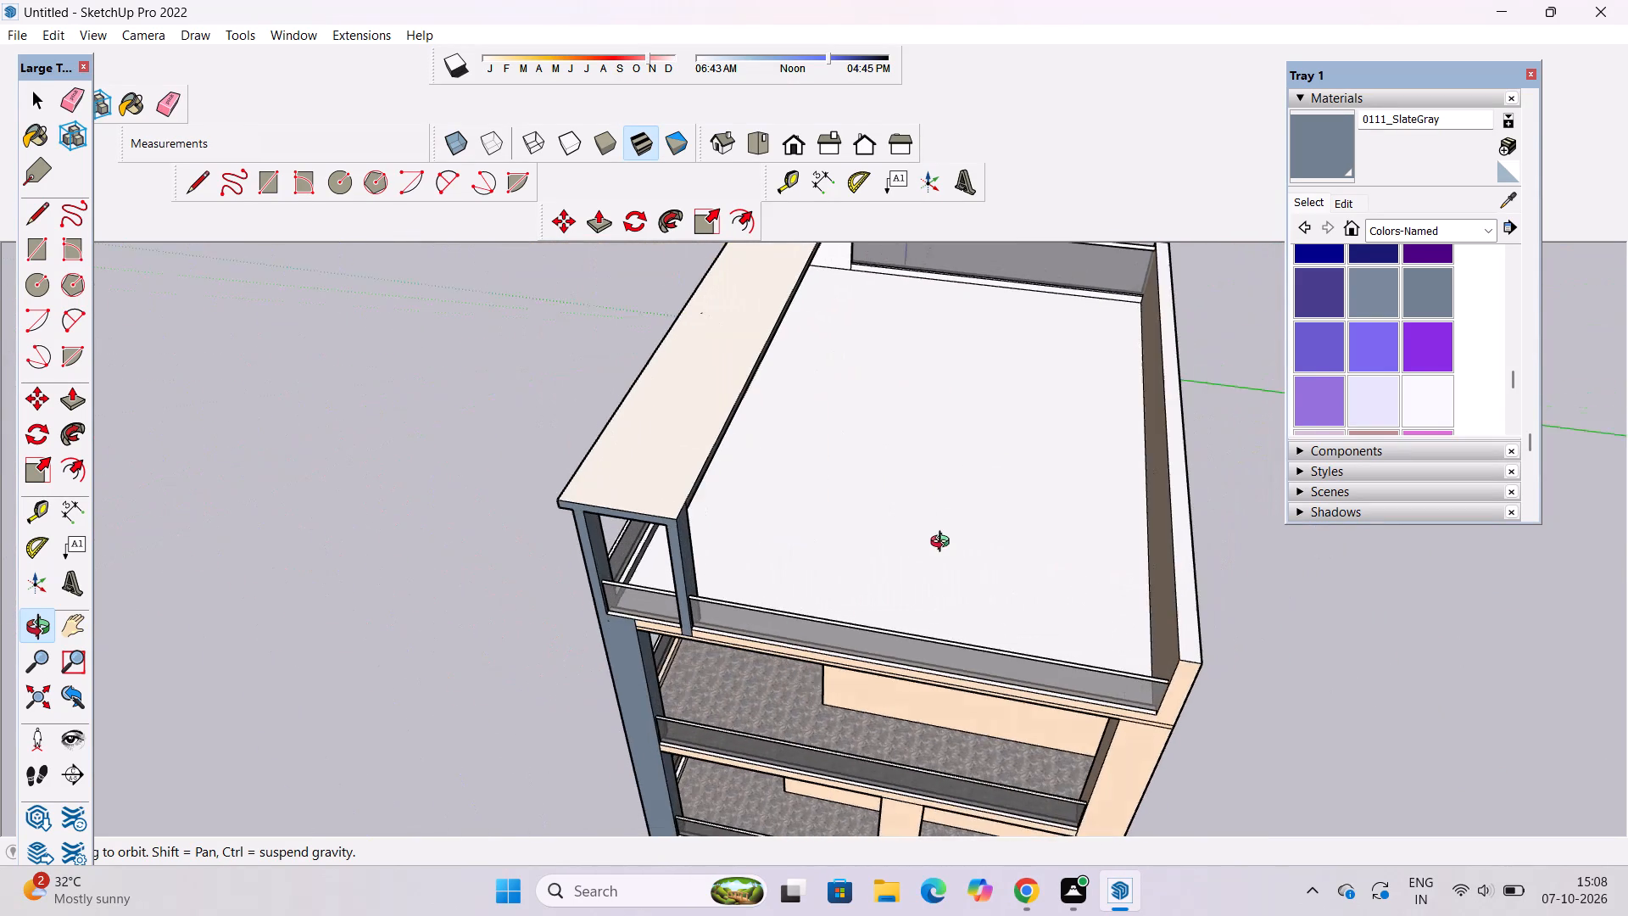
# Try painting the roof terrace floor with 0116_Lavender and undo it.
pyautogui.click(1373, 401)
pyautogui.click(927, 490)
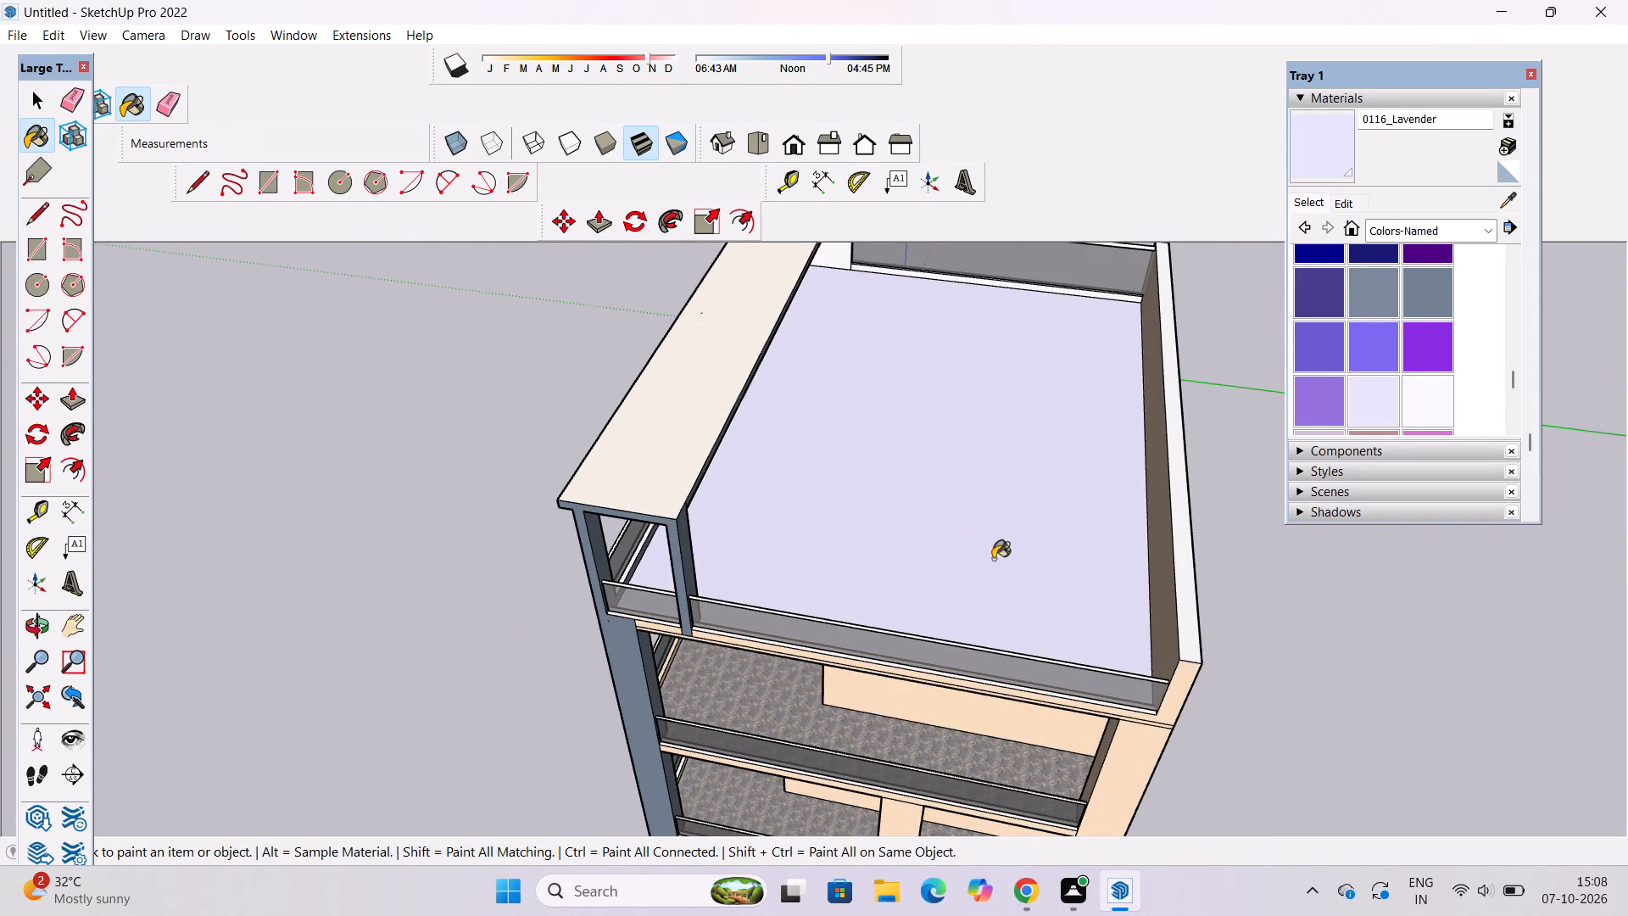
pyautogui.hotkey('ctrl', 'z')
# Paint the roof terrace floor and the top of its side parapet with 0117_GhostWhite.
pyautogui.click(1434, 407)
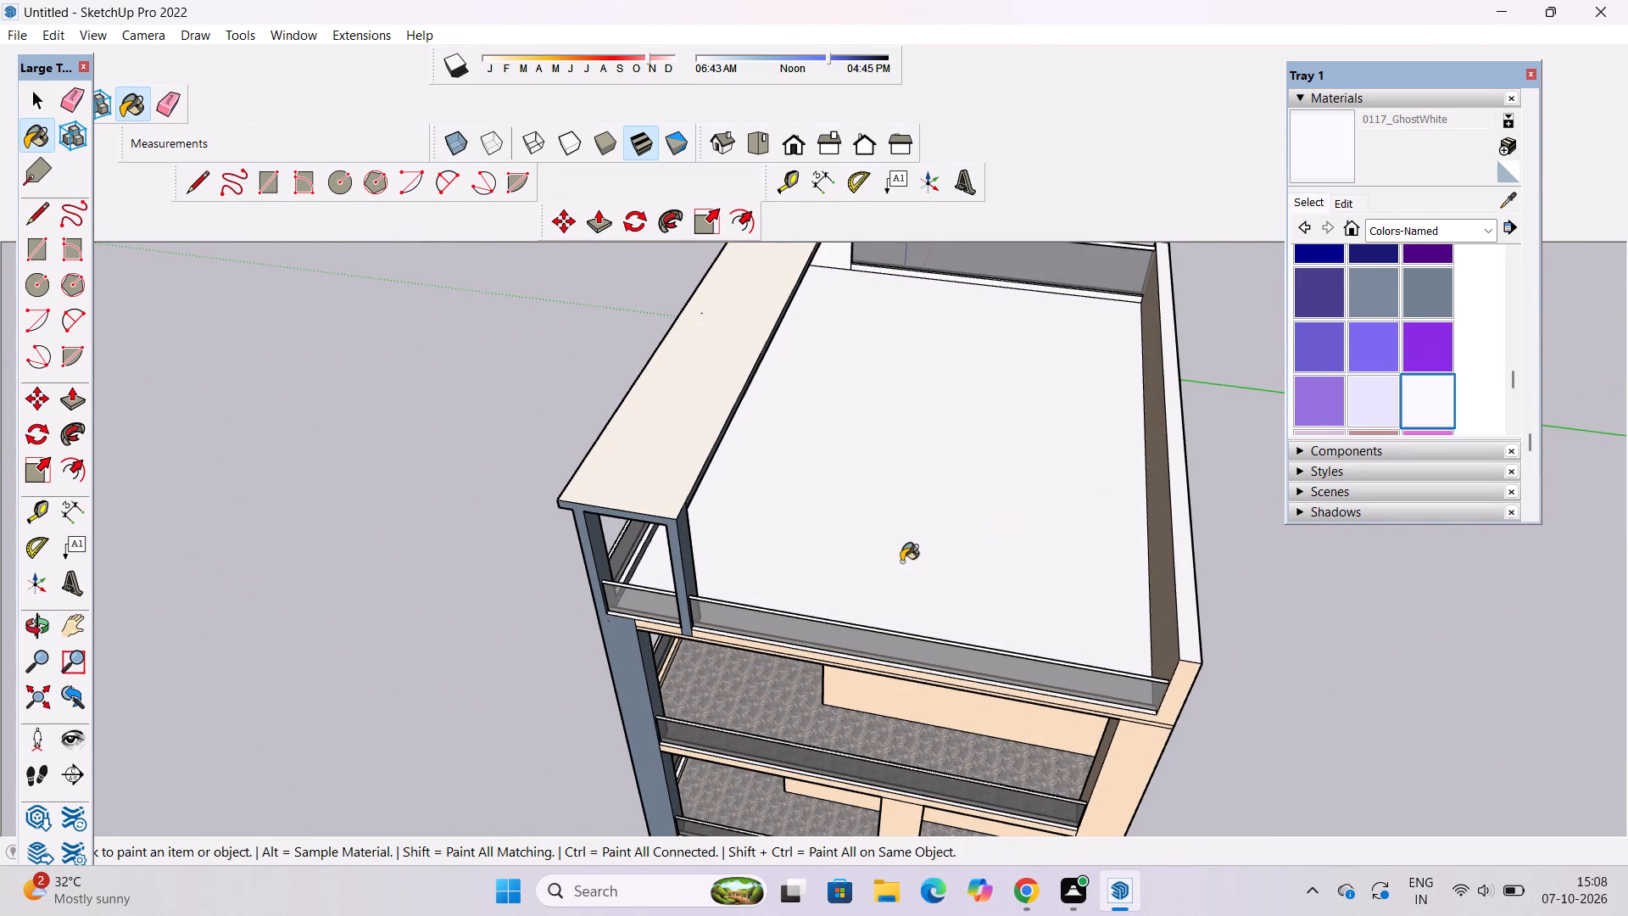
pyautogui.click(901, 561)
pyautogui.press('space')
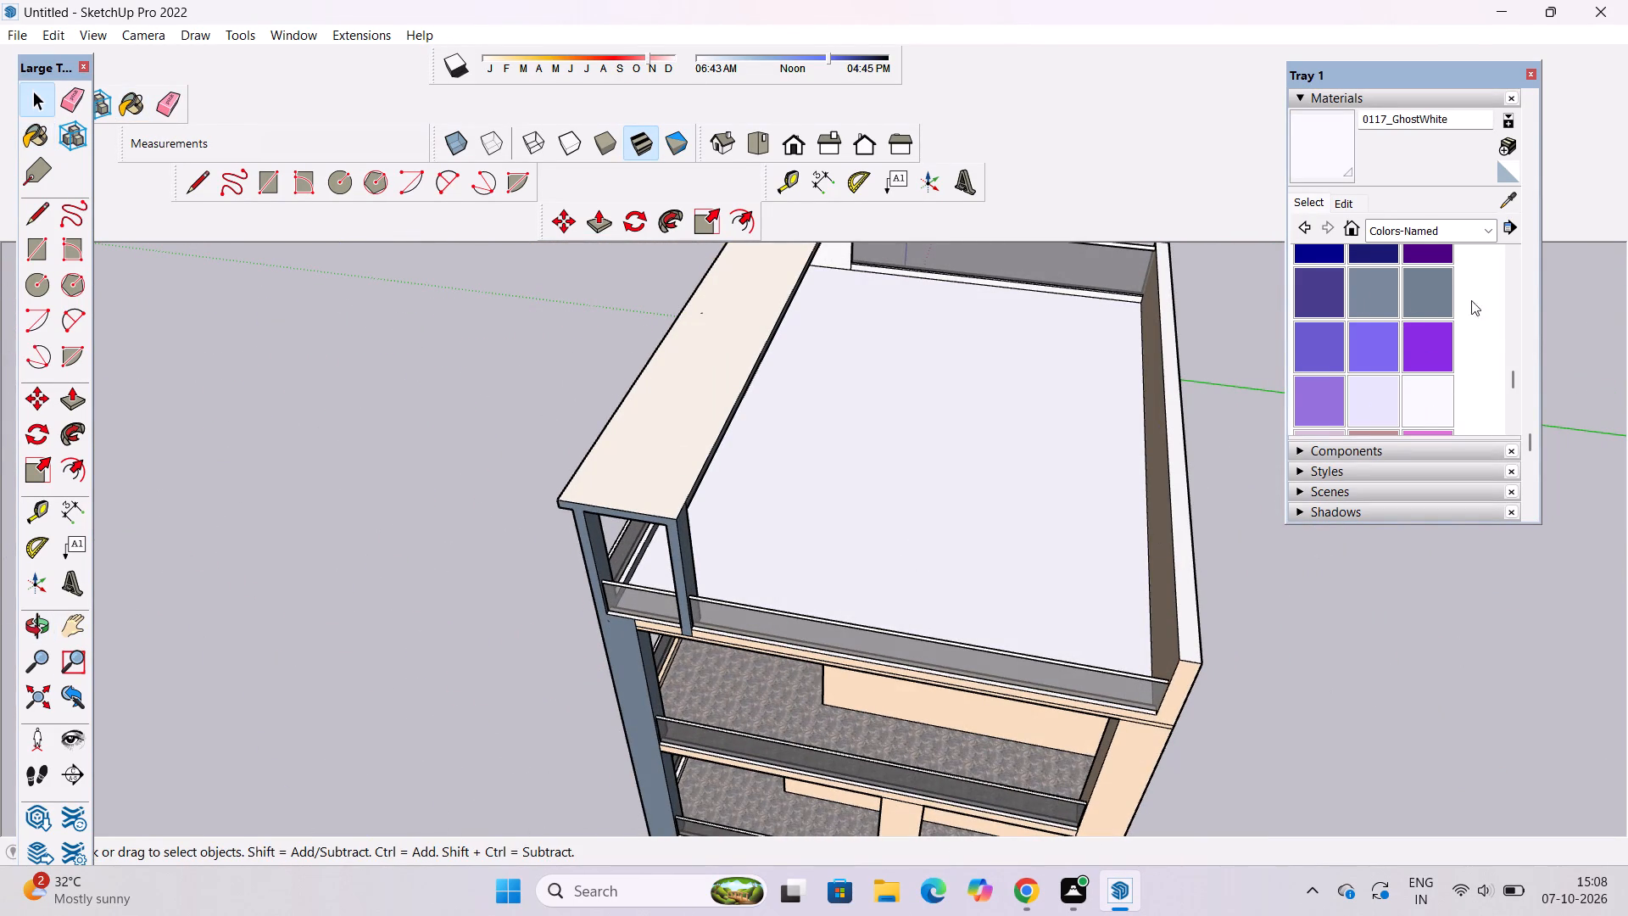
pyautogui.click(1426, 407)
pyautogui.click(1174, 517)
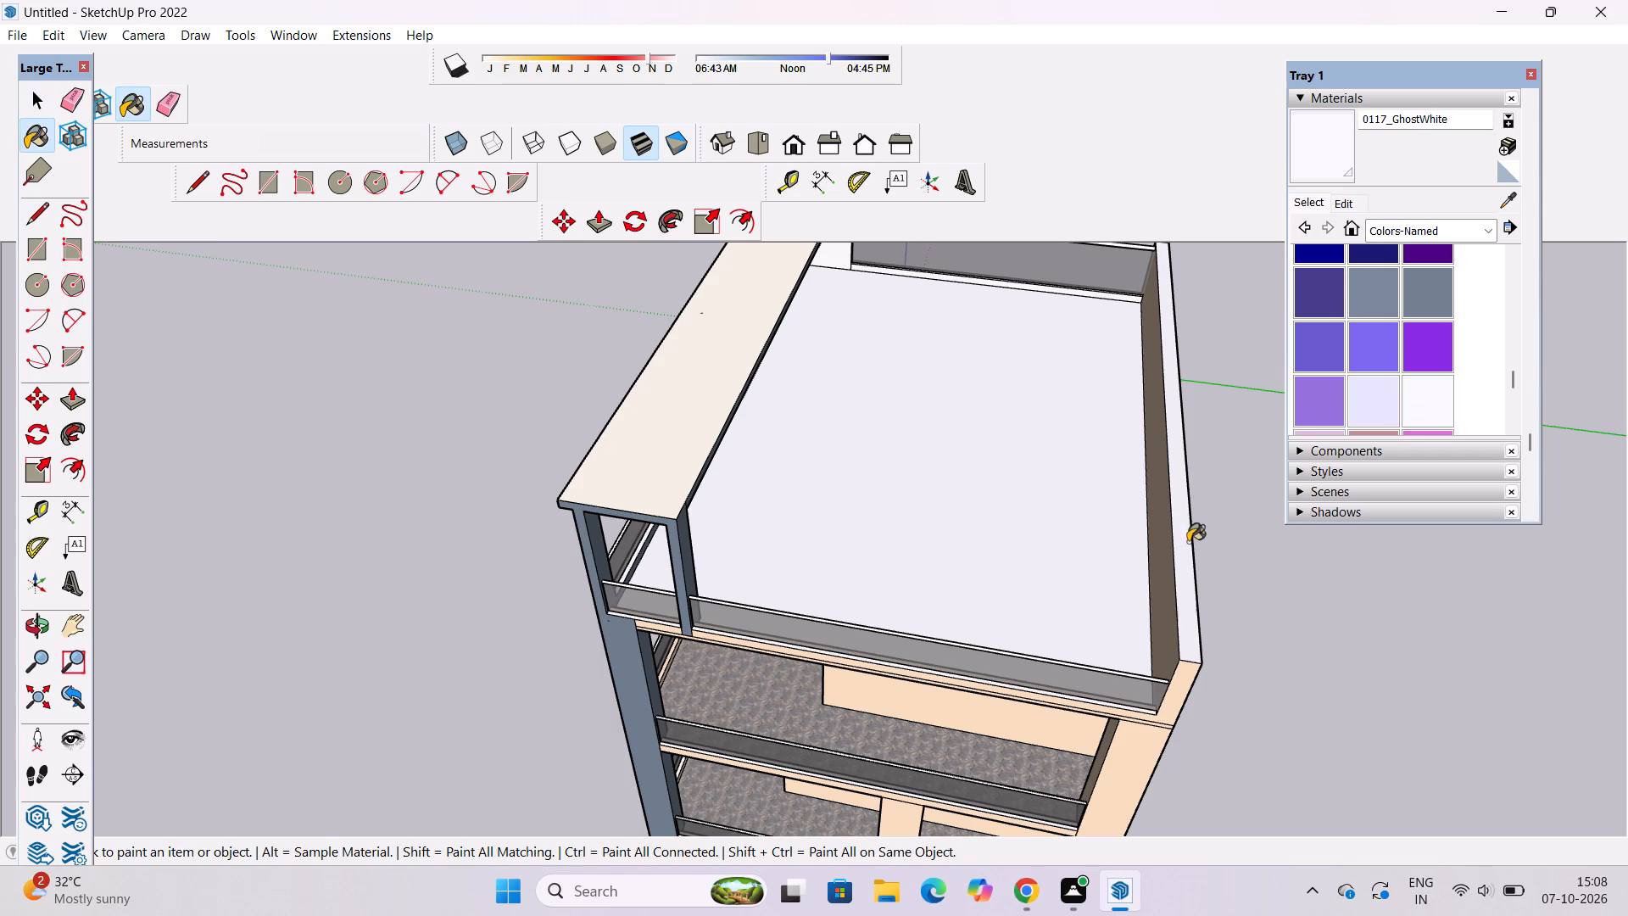
# Examine the front facade from the roof canopy down to the beige tower, windows and balconies for leftover flaws.
pyautogui.press('o')
pyautogui.scroll(-6, 1005, 444)
pyautogui.moveTo(676, 581); pyautogui.dragTo(1138, 282)
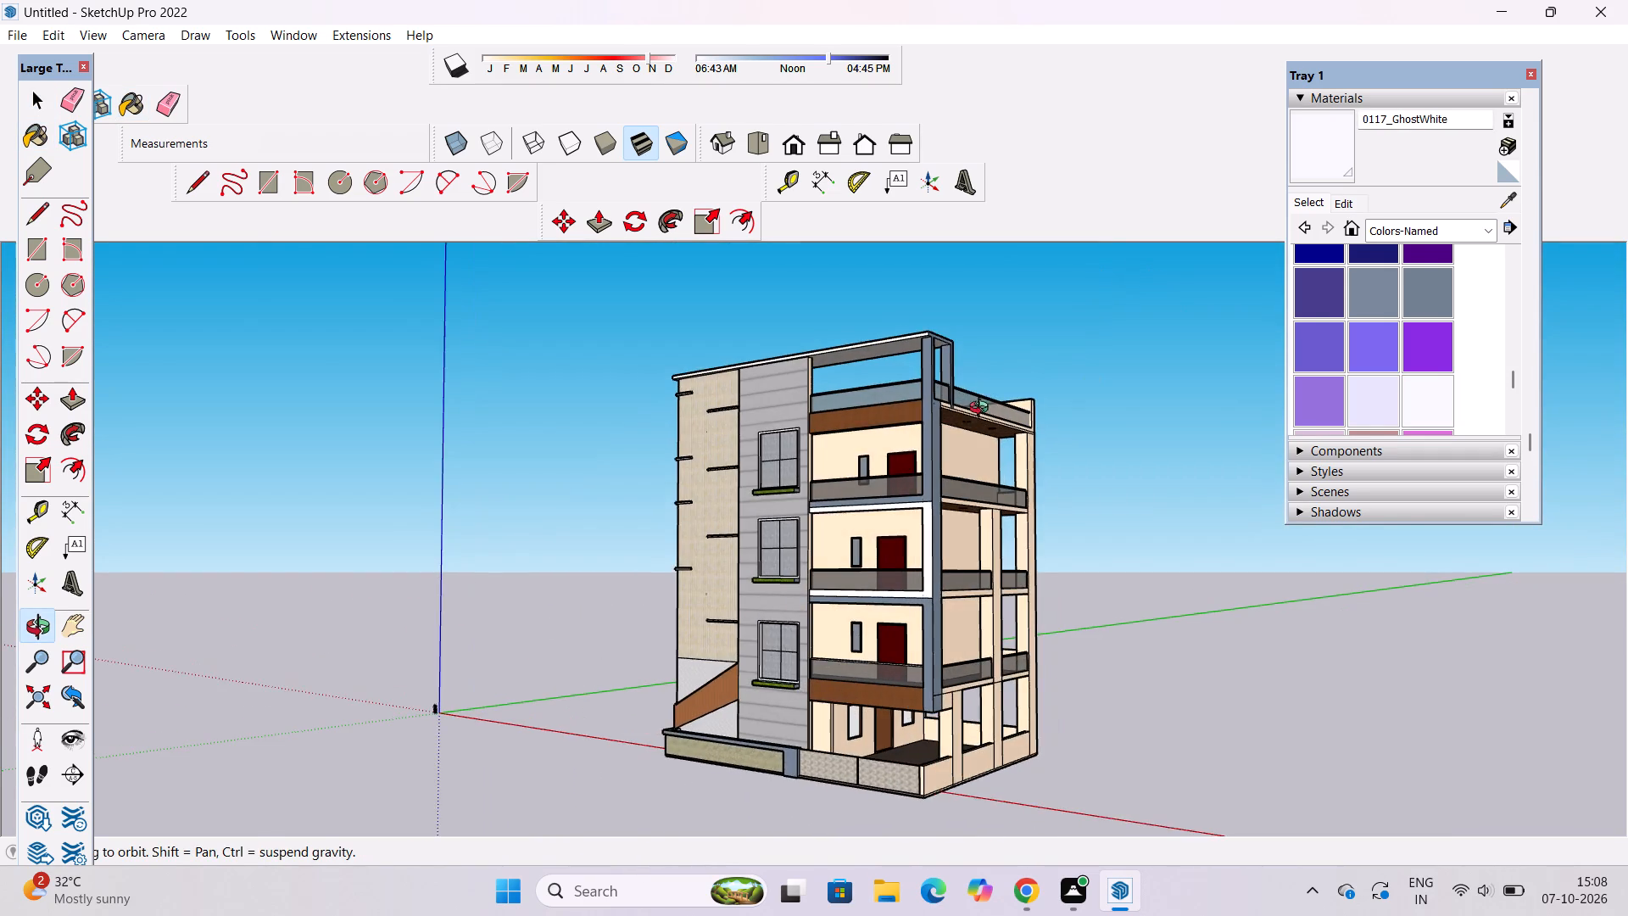
pyautogui.scroll(10, 853, 395)
pyautogui.moveTo(845, 393); pyautogui.dragTo(1255, 413)
pyautogui.click(1256, 413)
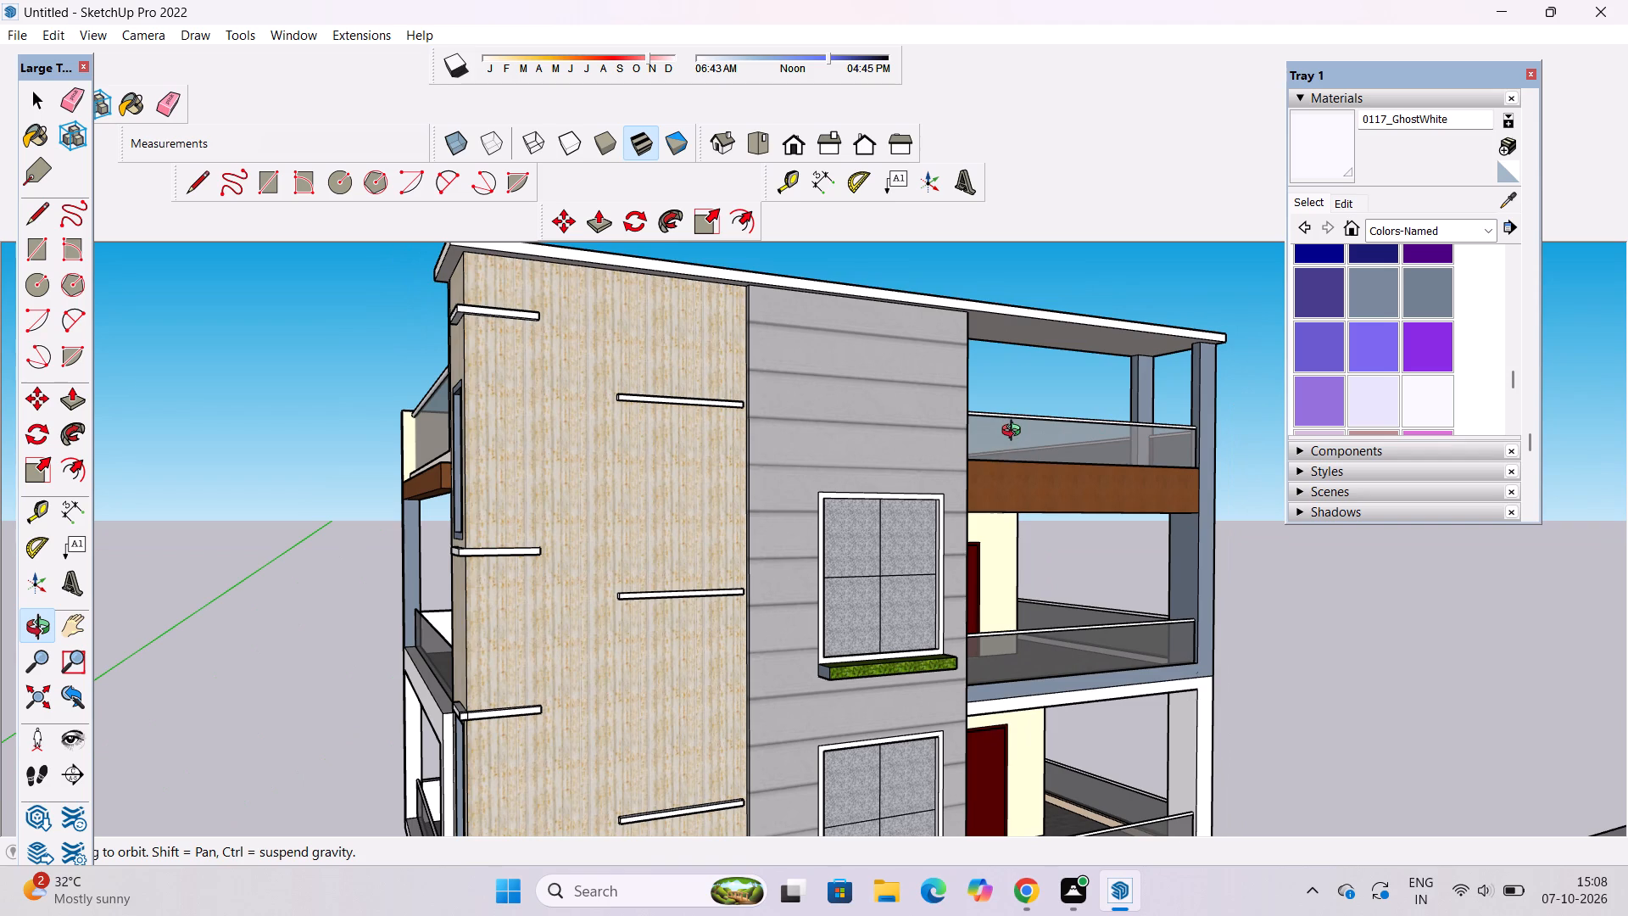
pyautogui.keyDown('shift'); pyautogui.click(1015, 433); pyautogui.keyUp('shift')
pyautogui.moveTo(1015, 433); pyautogui.dragTo(1124, 421)
pyautogui.keyDown('shift'); pyautogui.moveTo(1108, 424); pyautogui.dragTo(1131, 507); pyautogui.keyUp('shift')
pyautogui.moveTo(1131, 508); pyautogui.dragTo(1054, 487)
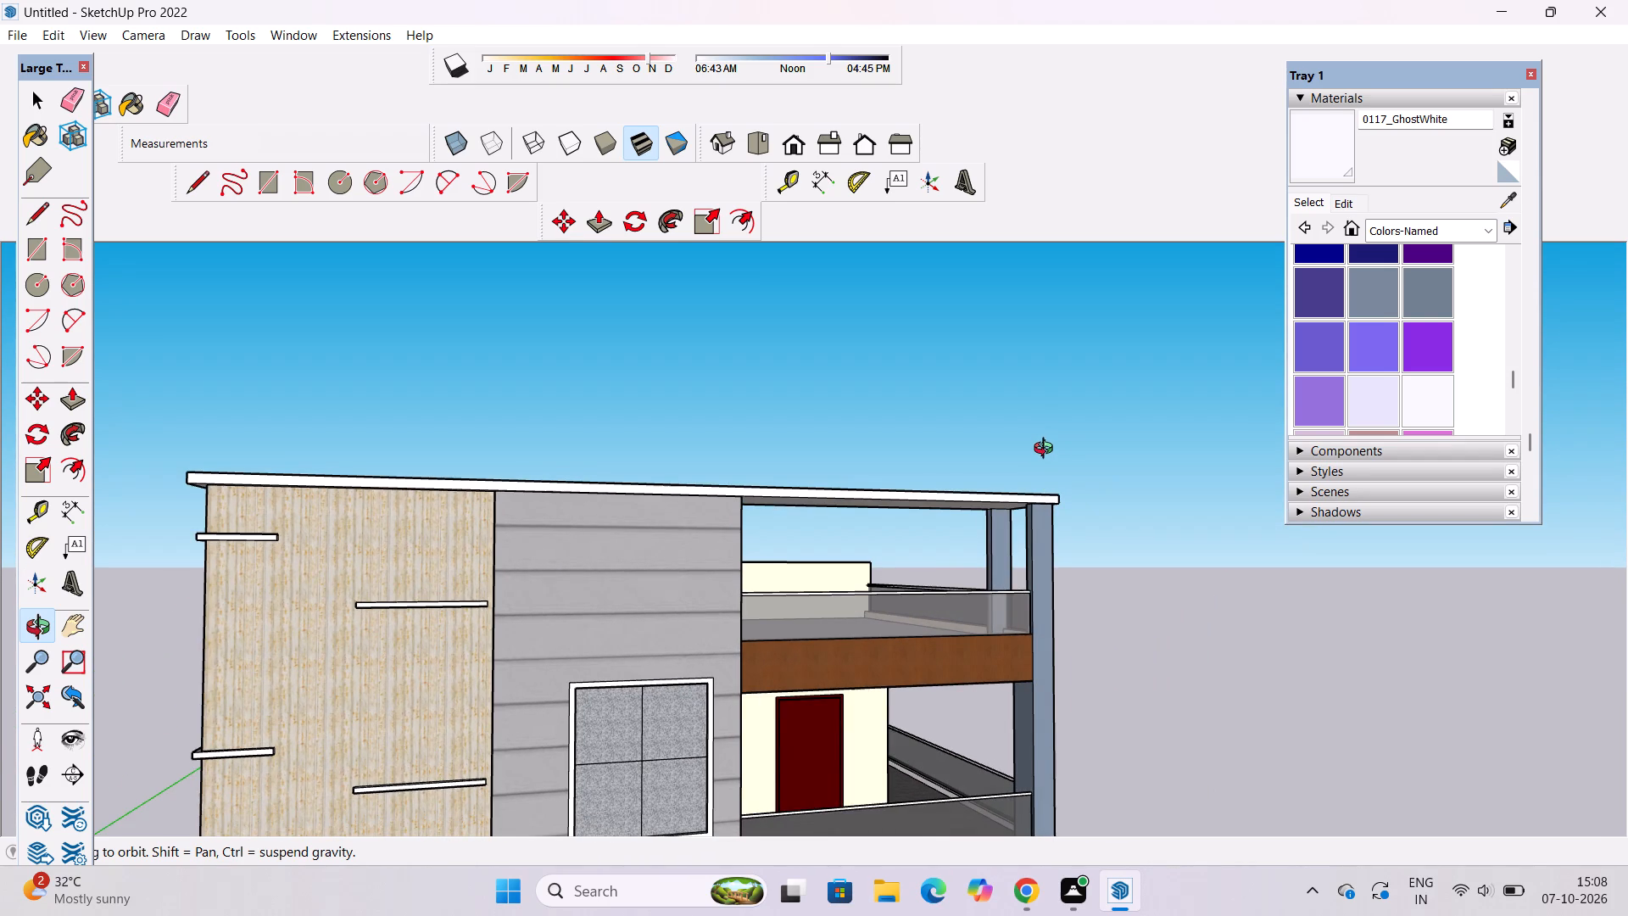
pyautogui.scroll(1, 1054, 448)
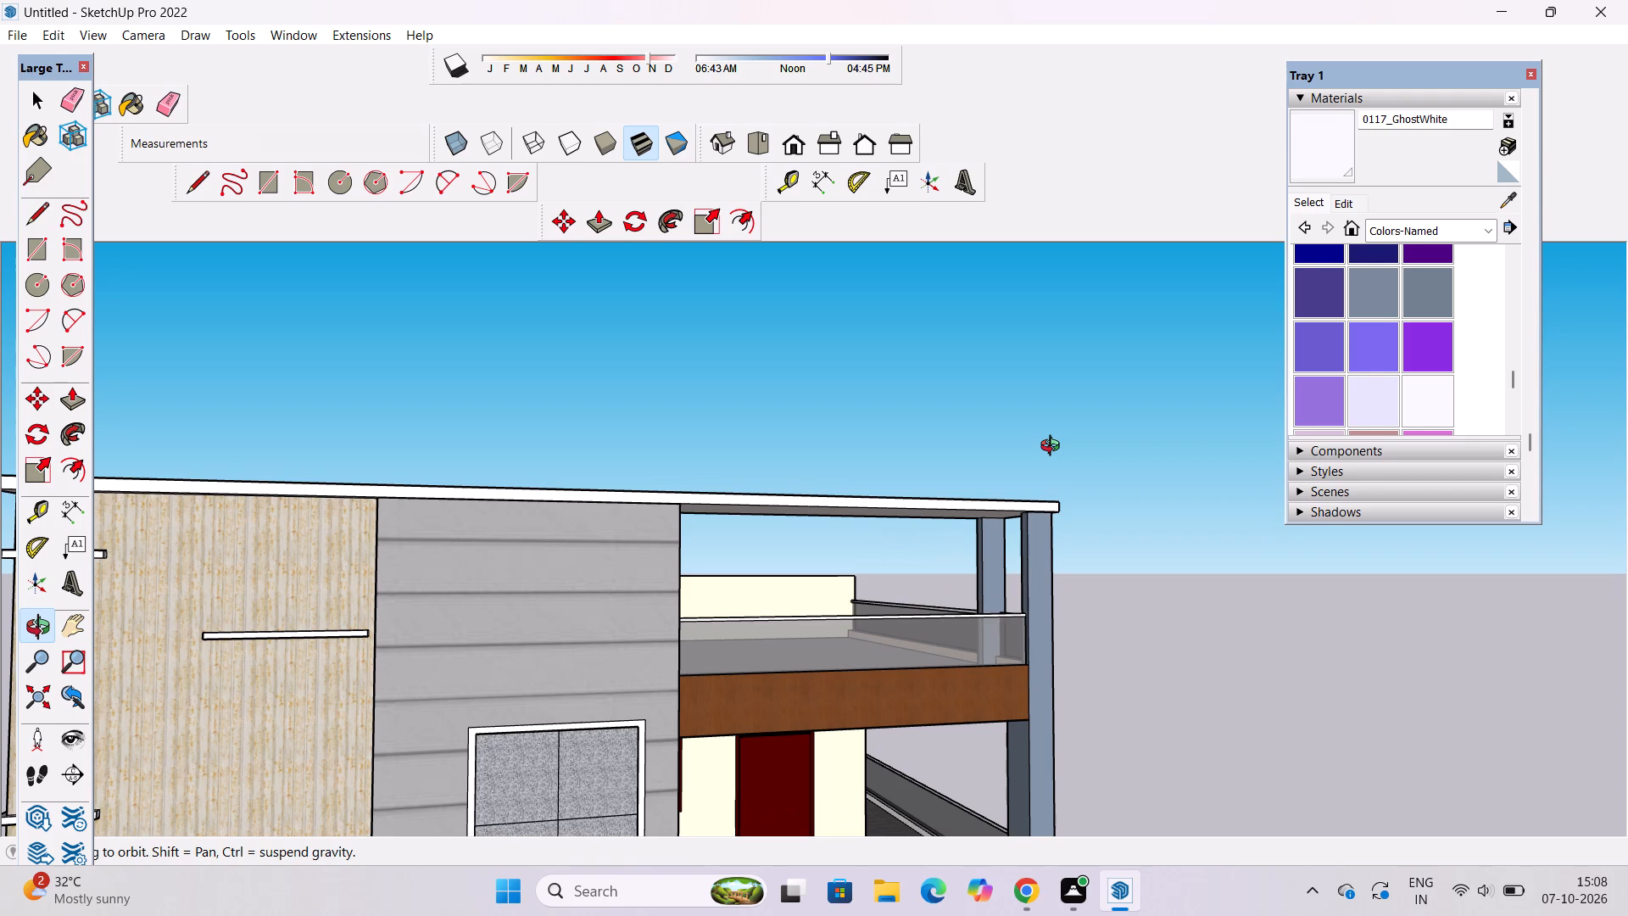
pyautogui.scroll(-4, 1088, 434)
pyautogui.moveTo(1113, 595); pyautogui.dragTo(1094, 628)
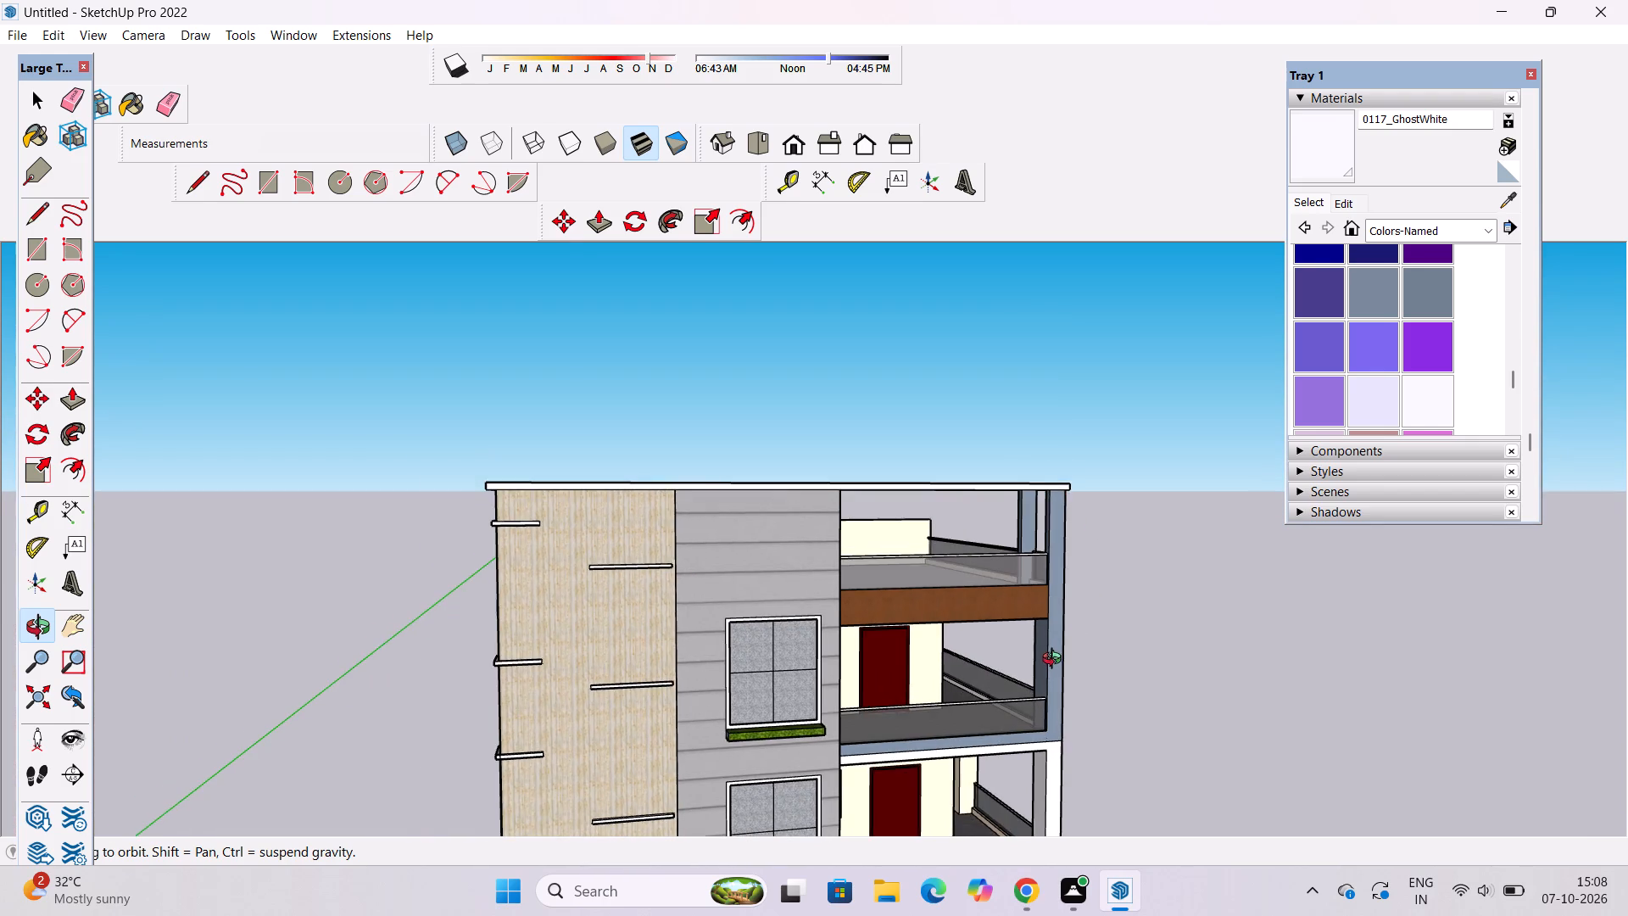
pyautogui.scroll(2, 1056, 661)
pyautogui.moveTo(1055, 656); pyautogui.dragTo(1042, 475)
pyautogui.moveTo(1064, 499); pyautogui.dragTo(865, 579)
pyautogui.scroll(-3, 864, 584)
pyautogui.keyDown('shift'); pyautogui.moveTo(676, 630); pyautogui.dragTo(979, 630); pyautogui.keyUp('shift')
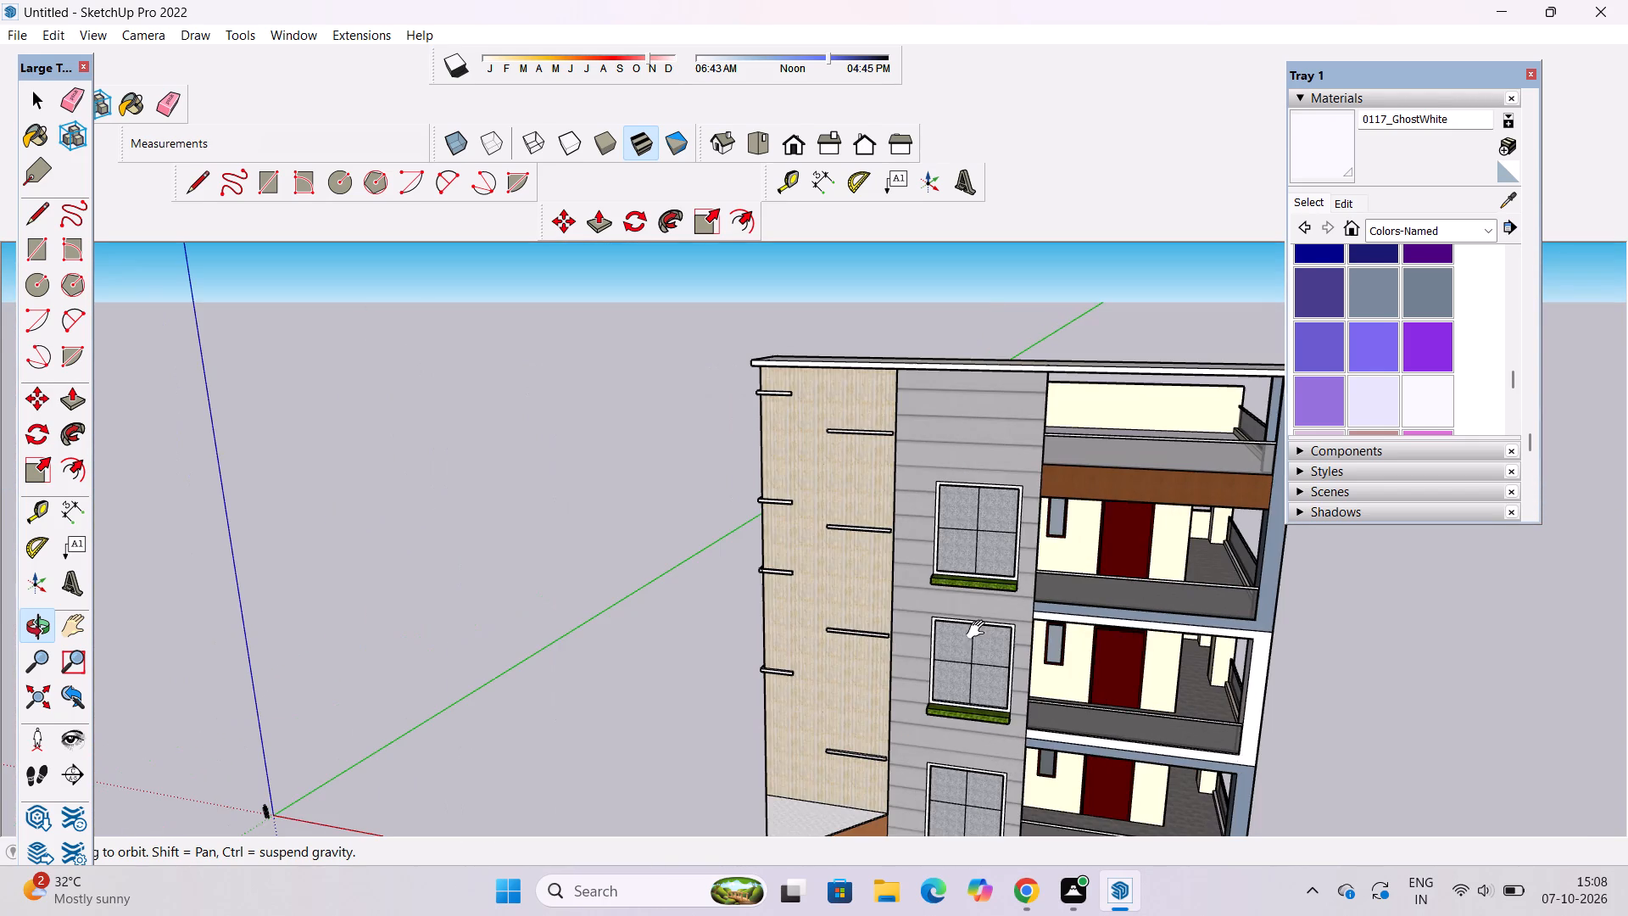
# Erase the two seam lines on the top face of the white L-shaped ledge wrapping the beige tower's corner by the side window.
pyautogui.scroll(6, 817, 635)
pyautogui.scroll(4, 741, 659)
pyautogui.moveTo(739, 679); pyautogui.dragTo(770, 740)
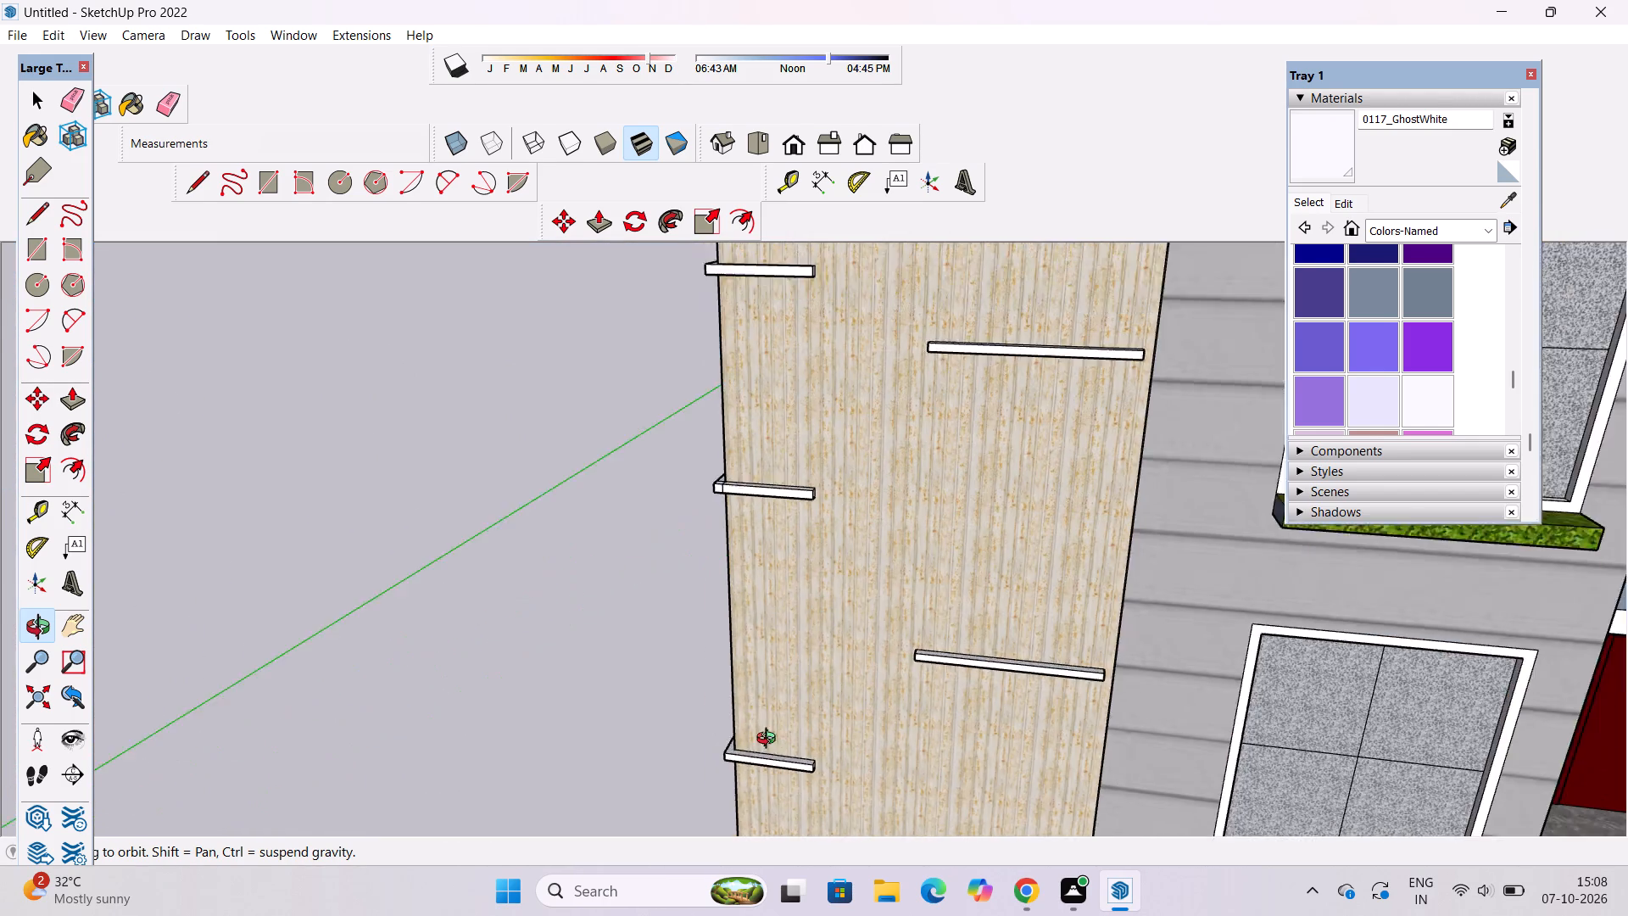
pyautogui.moveTo(770, 740); pyautogui.dragTo(933, 807)
pyautogui.scroll(6, 945, 587)
pyautogui.keyDown('shift'); pyautogui.moveTo(945, 586); pyautogui.dragTo(848, 571); pyautogui.keyUp('shift')
pyautogui.moveTo(817, 575); pyautogui.dragTo(885, 612)
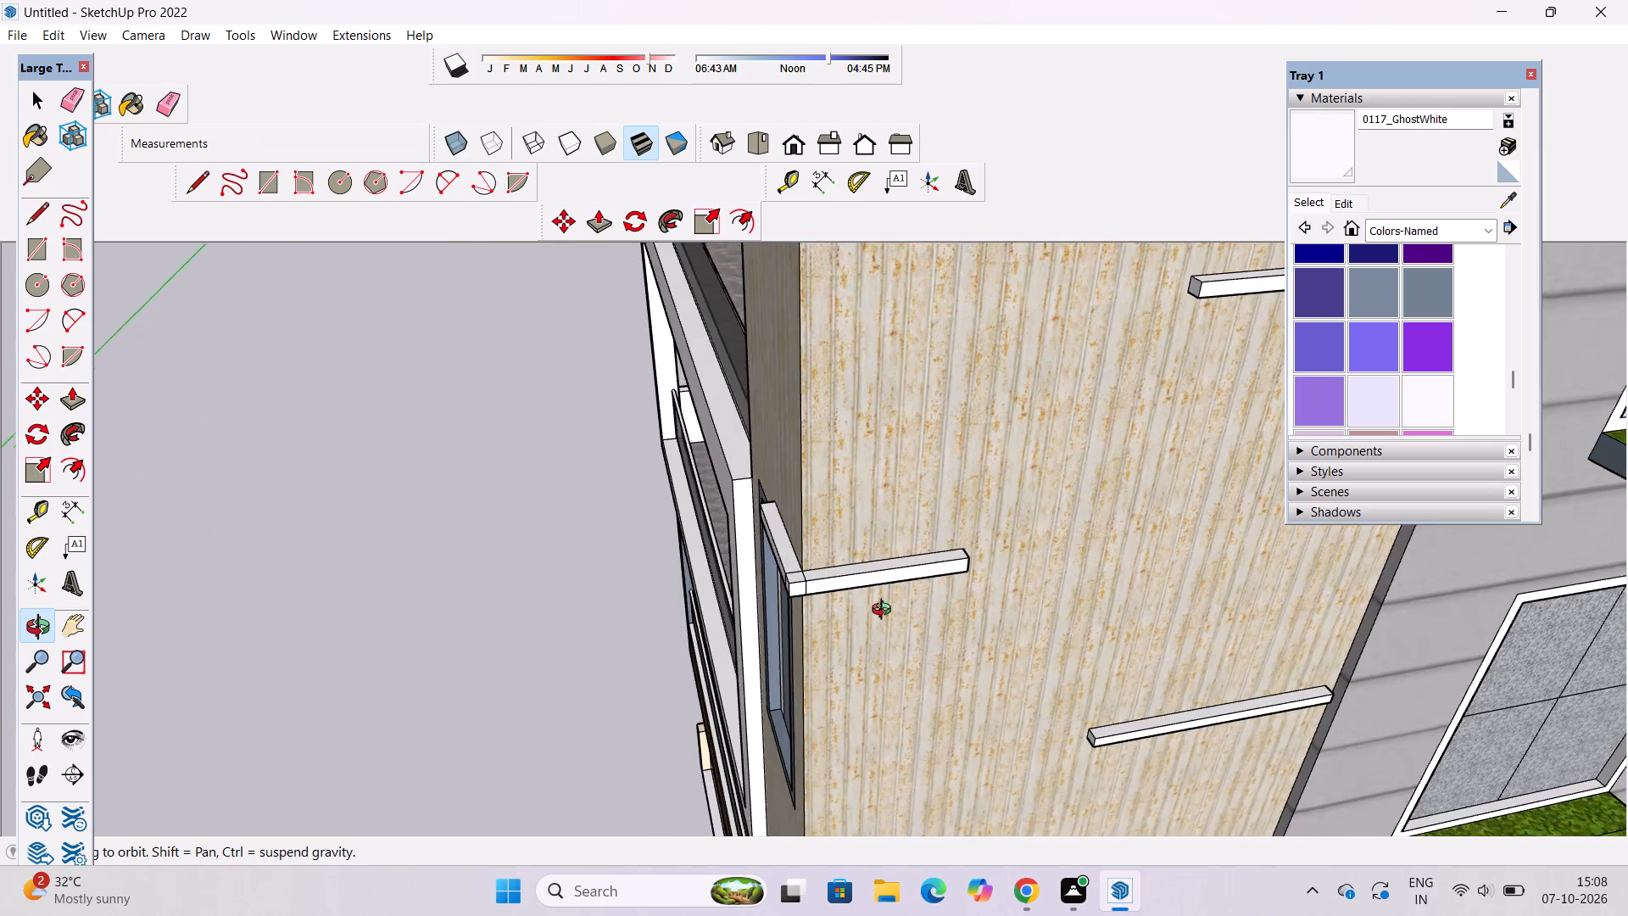
pyautogui.moveTo(885, 612); pyautogui.dragTo(947, 655)
pyautogui.scroll(14, 947, 646)
pyautogui.press('e')
pyautogui.moveTo(886, 682); pyautogui.dragTo(892, 695)
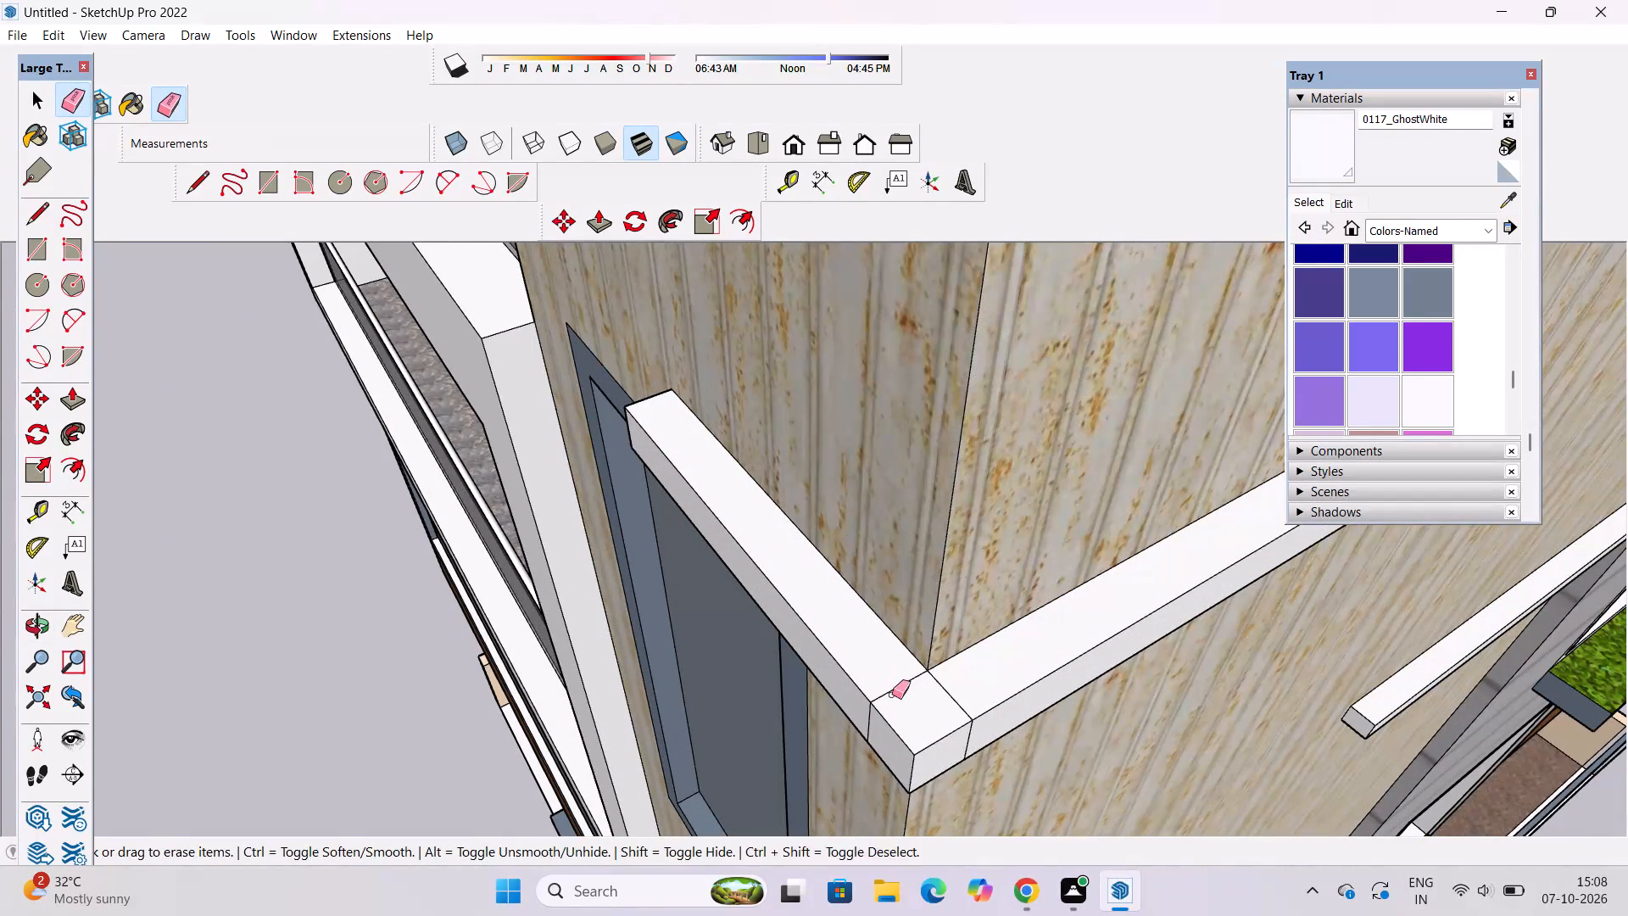
pyautogui.moveTo(892, 695); pyautogui.dragTo(895, 695)
pyautogui.moveTo(995, 675); pyautogui.dragTo(957, 707)
# Erase the vertical seam lines on the outer front and side faces of the same corner ledge.
pyautogui.scroll(6, 1042, 787)
pyautogui.moveTo(893, 609); pyautogui.dragTo(855, 647)
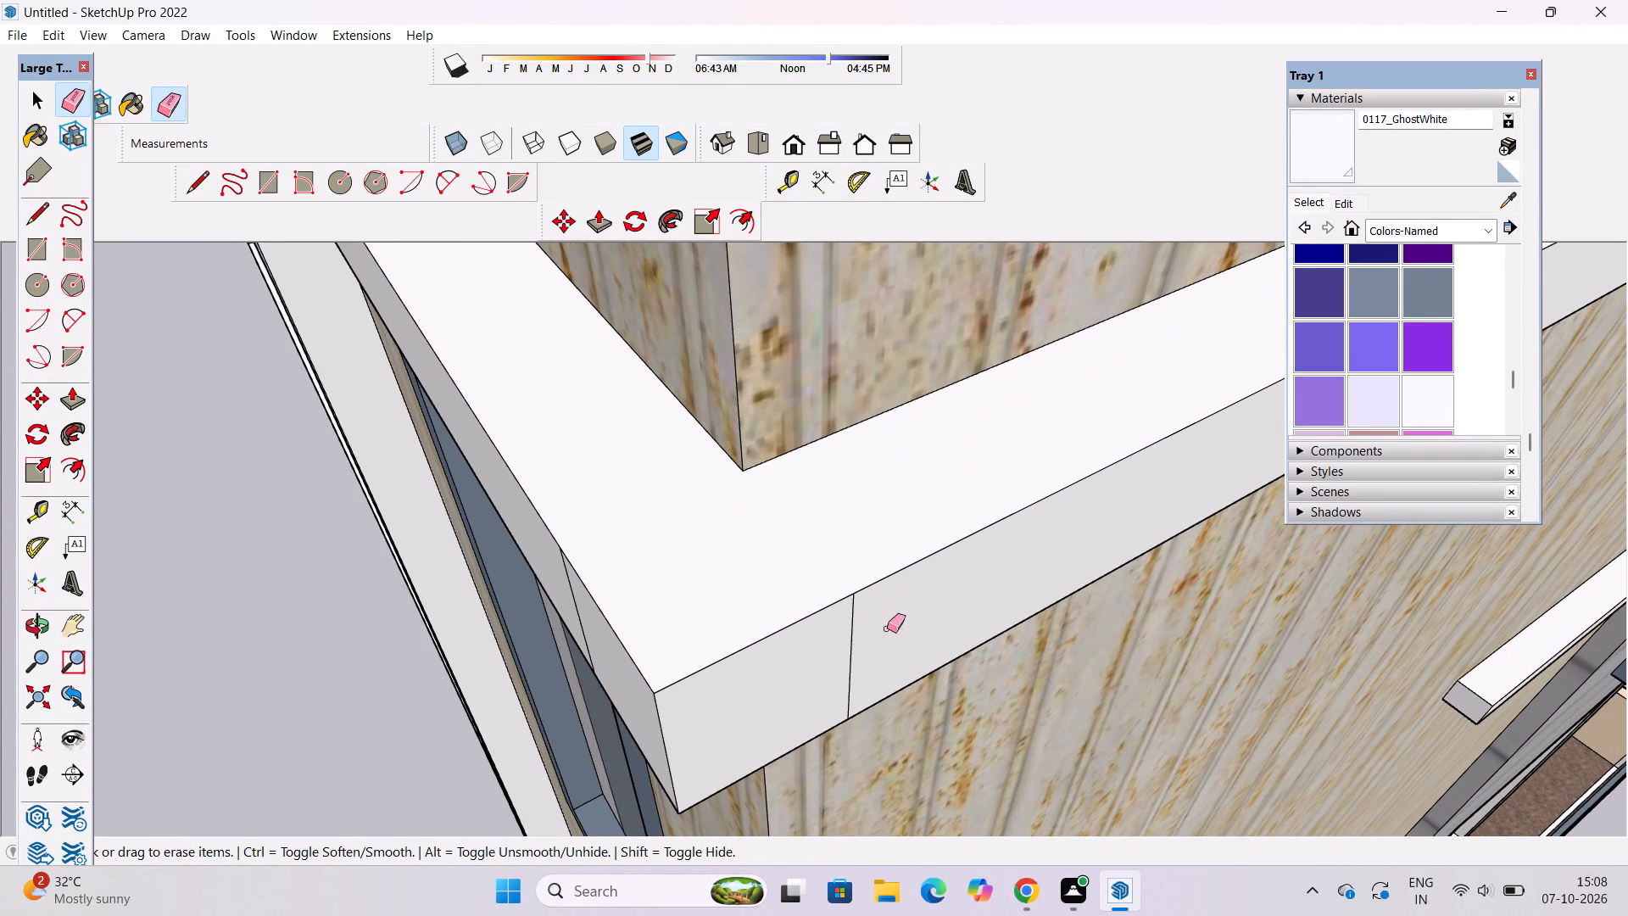
pyautogui.moveTo(890, 624); pyautogui.dragTo(850, 656)
pyautogui.scroll(-4, 1022, 600)
pyautogui.scroll(4, 709, 662)
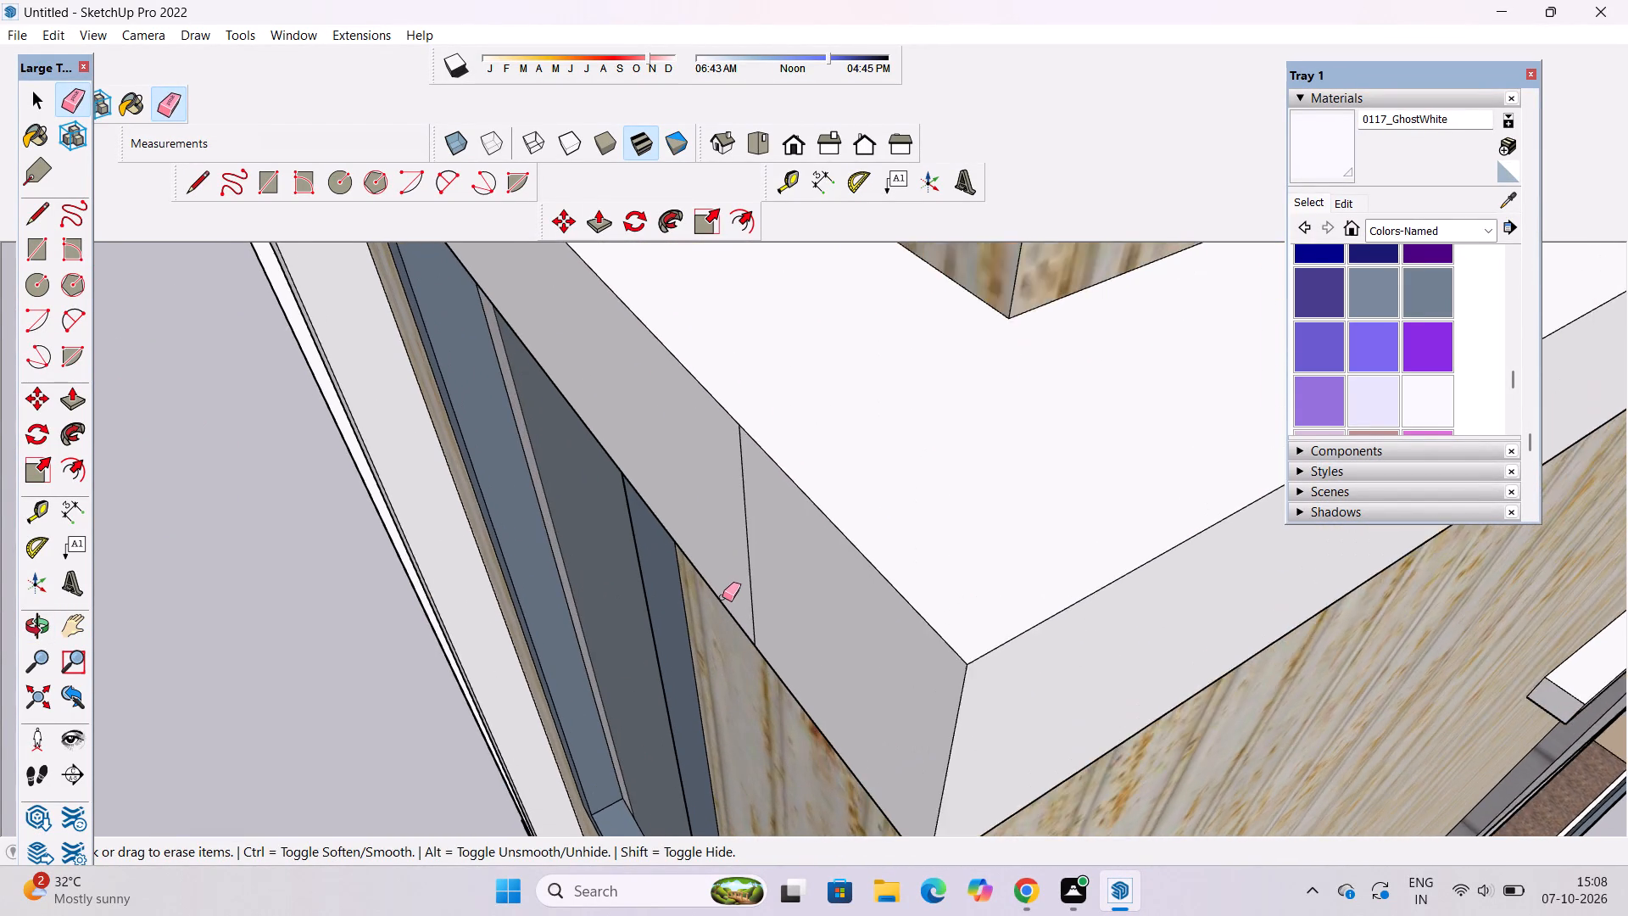
pyautogui.scroll(3, 722, 597)
pyautogui.click(761, 535)
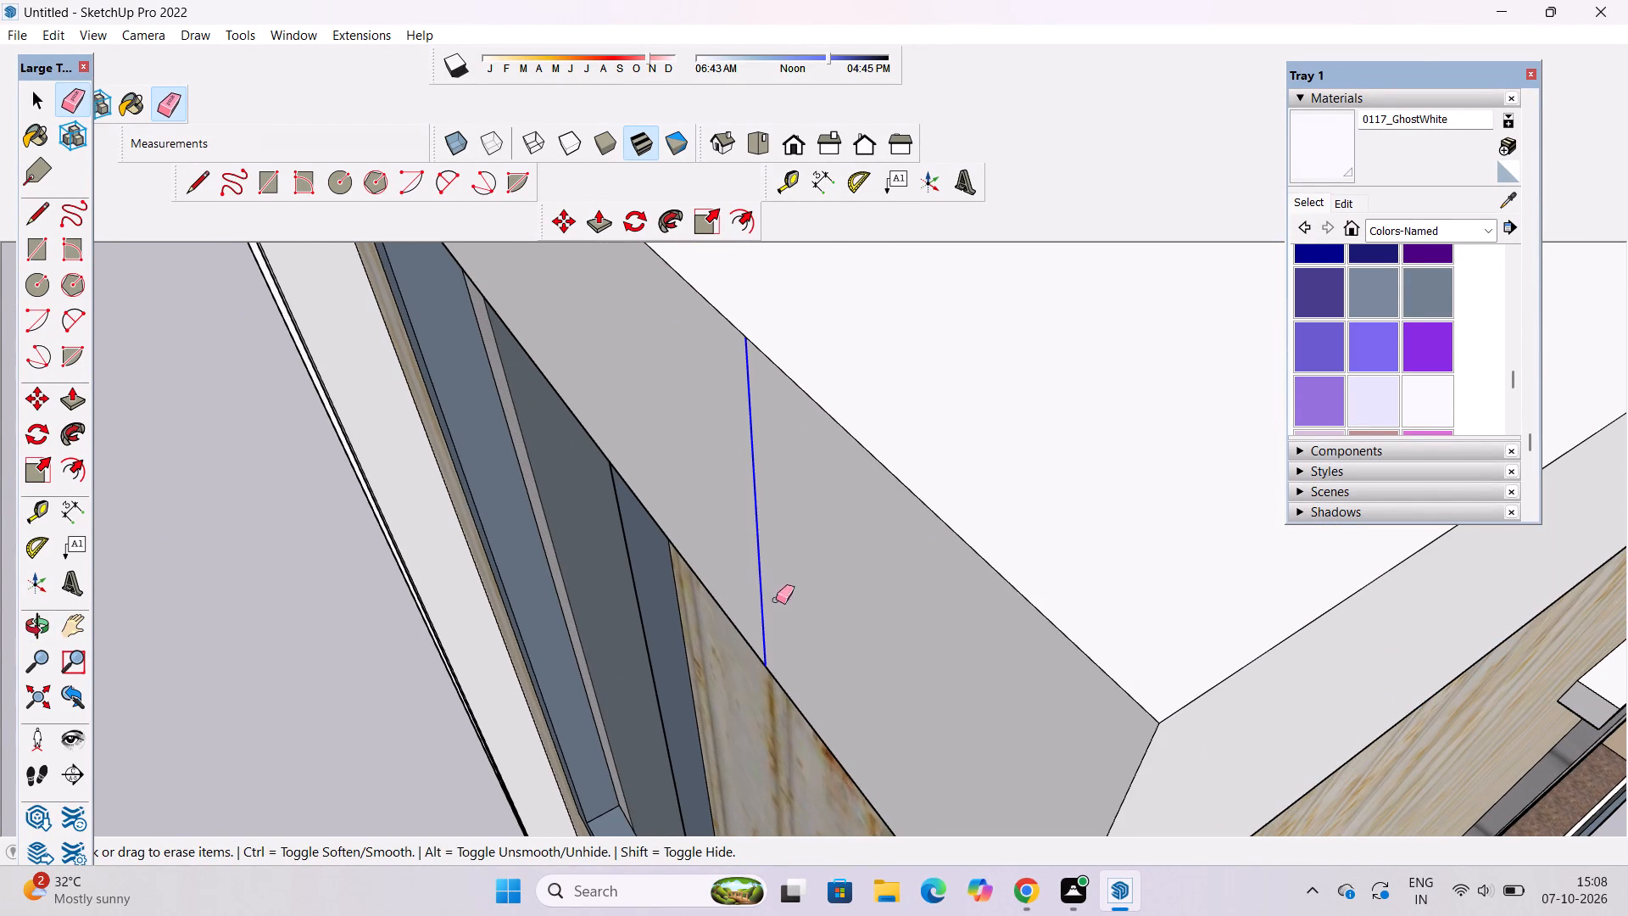
# Erase the seam lines across the underside of the same ledge at the tower corner.
pyautogui.press('o')
pyautogui.scroll(-10, 895, 563)
pyautogui.moveTo(1109, 744); pyautogui.dragTo(1034, 273)
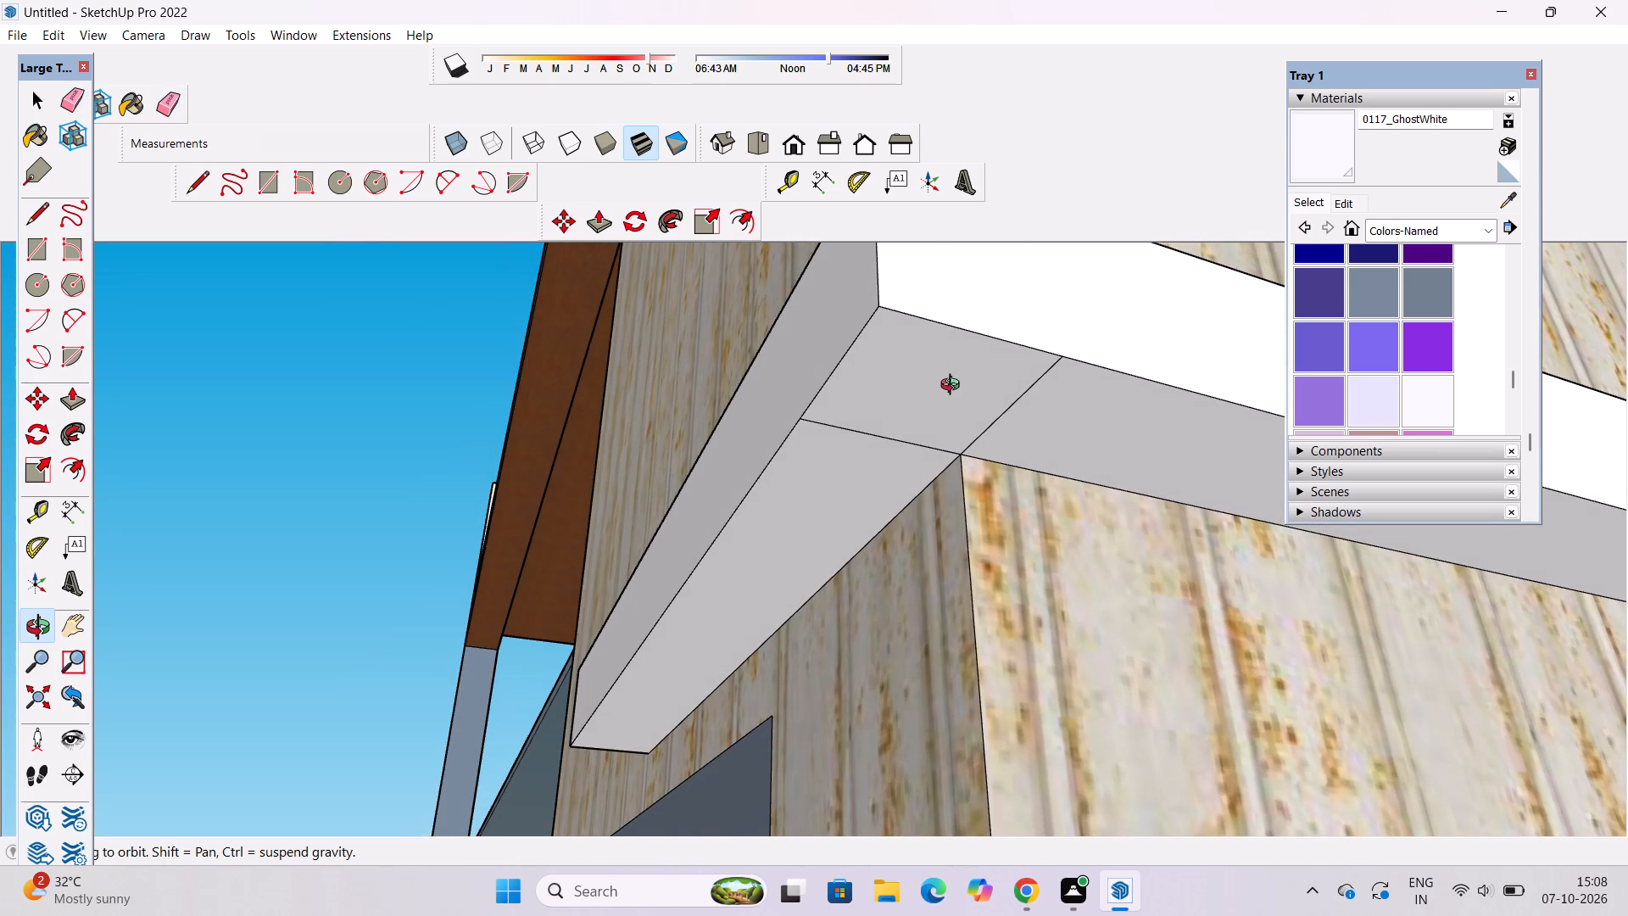
pyautogui.keyDown('shift'); pyautogui.moveTo(955, 389); pyautogui.dragTo(965, 539); pyautogui.keyUp('shift')
pyautogui.moveTo(961, 510); pyautogui.dragTo(961, 414)
pyautogui.press('e')
pyautogui.moveTo(1062, 528); pyautogui.dragTo(907, 584)
# Examine the other white ledges on the beige tower from below, above and the front for remaining seam lines.
pyautogui.press('o')
pyautogui.scroll(-19, 842, 461)
pyautogui.keyDown('shift'); pyautogui.moveTo(913, 580); pyautogui.dragTo(926, 425); pyautogui.keyUp('shift')
pyautogui.moveTo(926, 428); pyautogui.dragTo(926, 444)
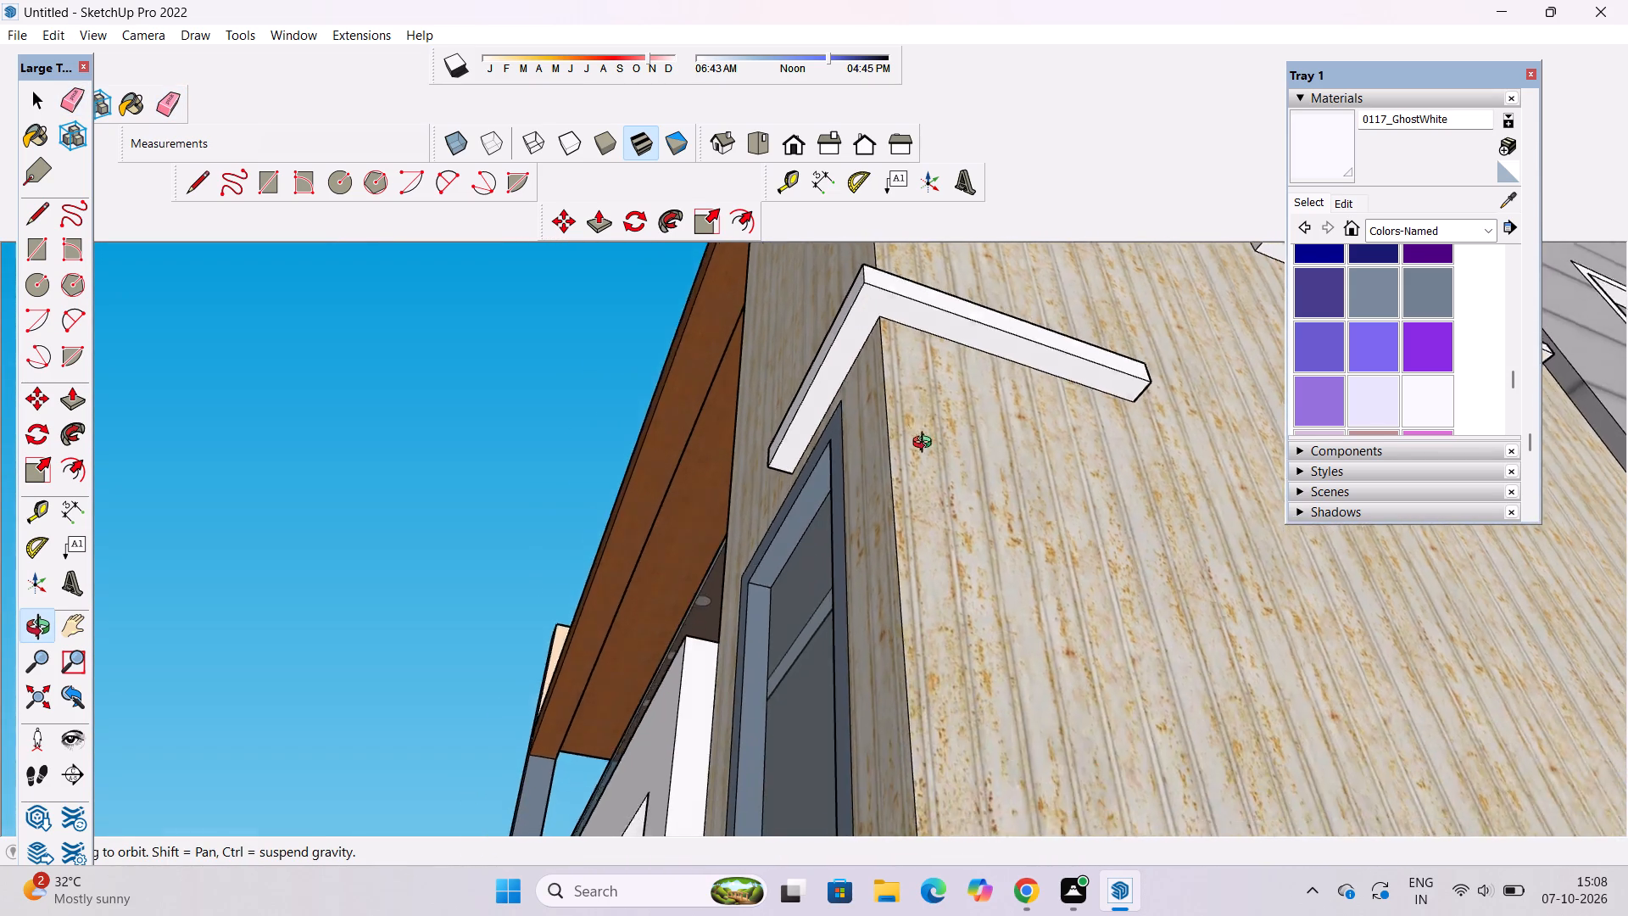
pyautogui.moveTo(926, 444); pyautogui.dragTo(926, 534)
pyautogui.scroll(-6, 926, 536)
pyautogui.keyDown('shift'); pyautogui.moveTo(990, 645); pyautogui.dragTo(886, 399); pyautogui.keyUp('shift')
pyautogui.moveTo(873, 586); pyautogui.dragTo(878, 394)
pyautogui.scroll(-4, 880, 385)
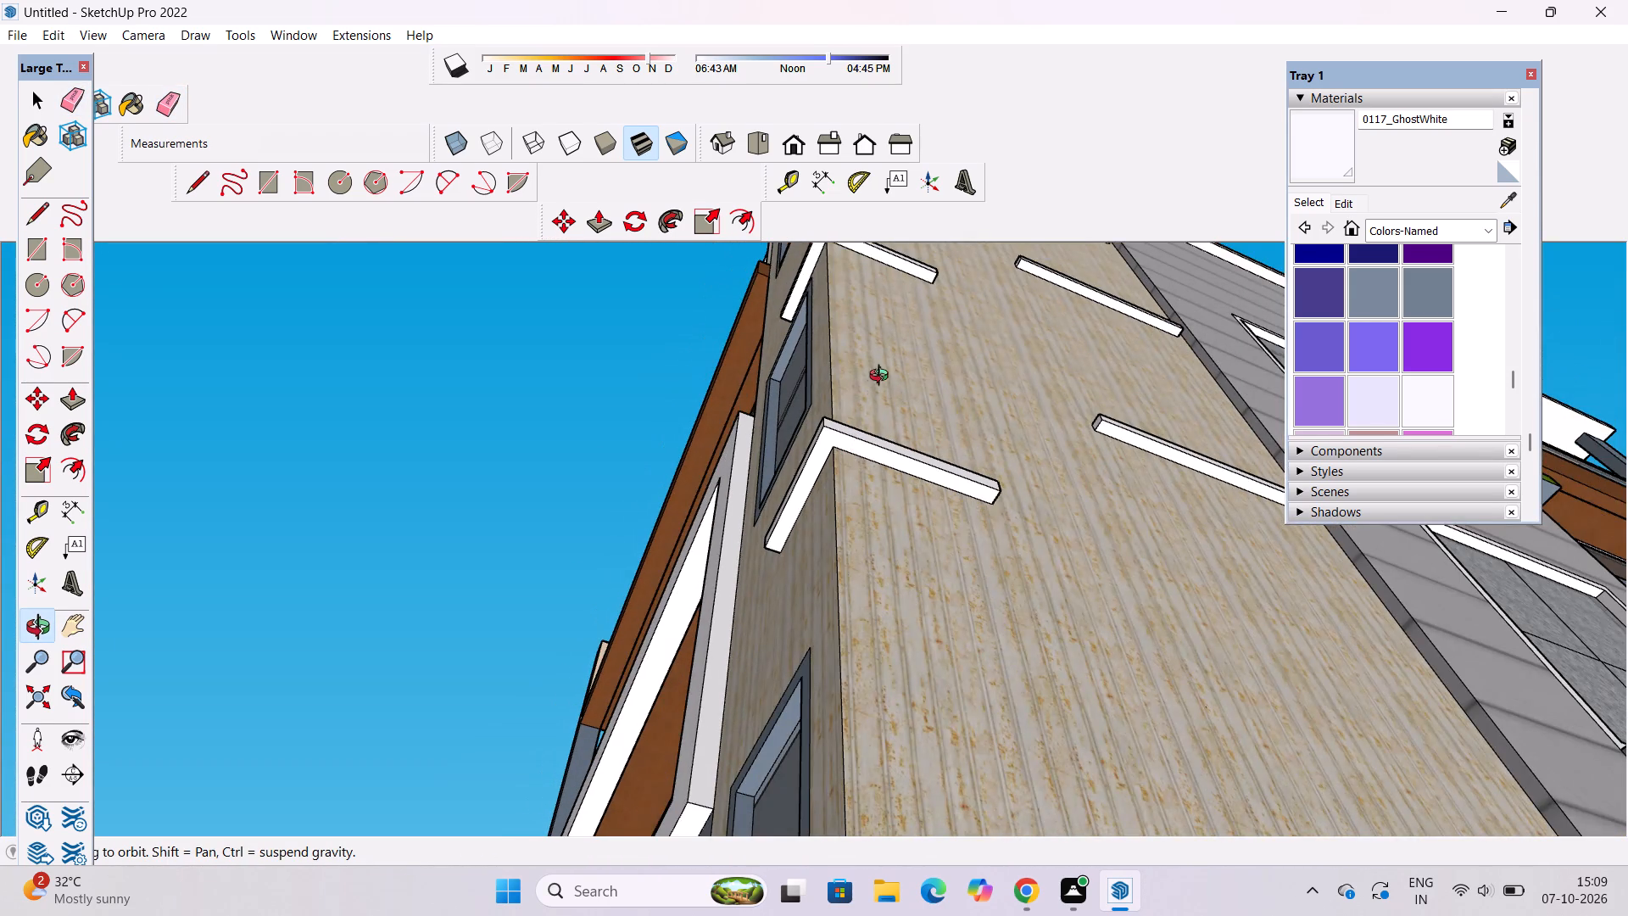
pyautogui.scroll(-5, 840, 380)
pyautogui.keyDown('shift'); pyautogui.moveTo(955, 560); pyautogui.dragTo(933, 455); pyautogui.keyUp('shift')
pyautogui.scroll(-4, 928, 432)
pyautogui.moveTo(939, 450); pyautogui.dragTo(1038, 877)
pyautogui.scroll(-5, 934, 438)
pyautogui.keyDown('shift'); pyautogui.moveTo(938, 405); pyautogui.dragTo(938, 511); pyautogui.keyUp('shift')
pyautogui.moveTo(944, 561); pyautogui.dragTo(968, 757)
pyautogui.scroll(7, 1001, 604)
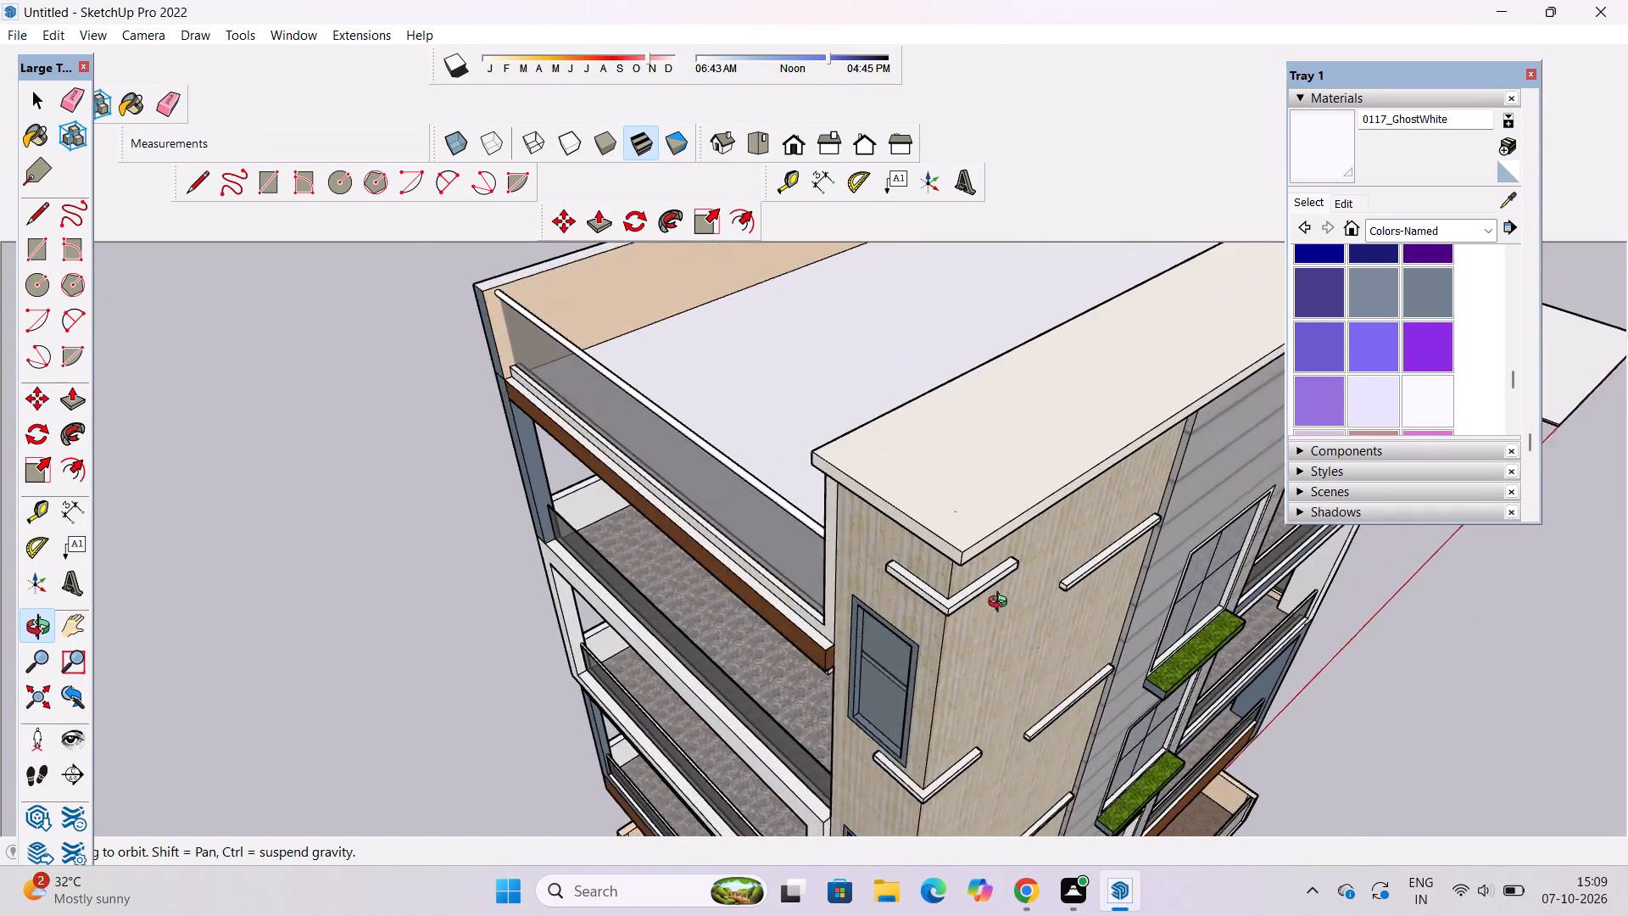
pyautogui.scroll(1, 1001, 604)
pyautogui.moveTo(1099, 658); pyautogui.dragTo(1009, 743)
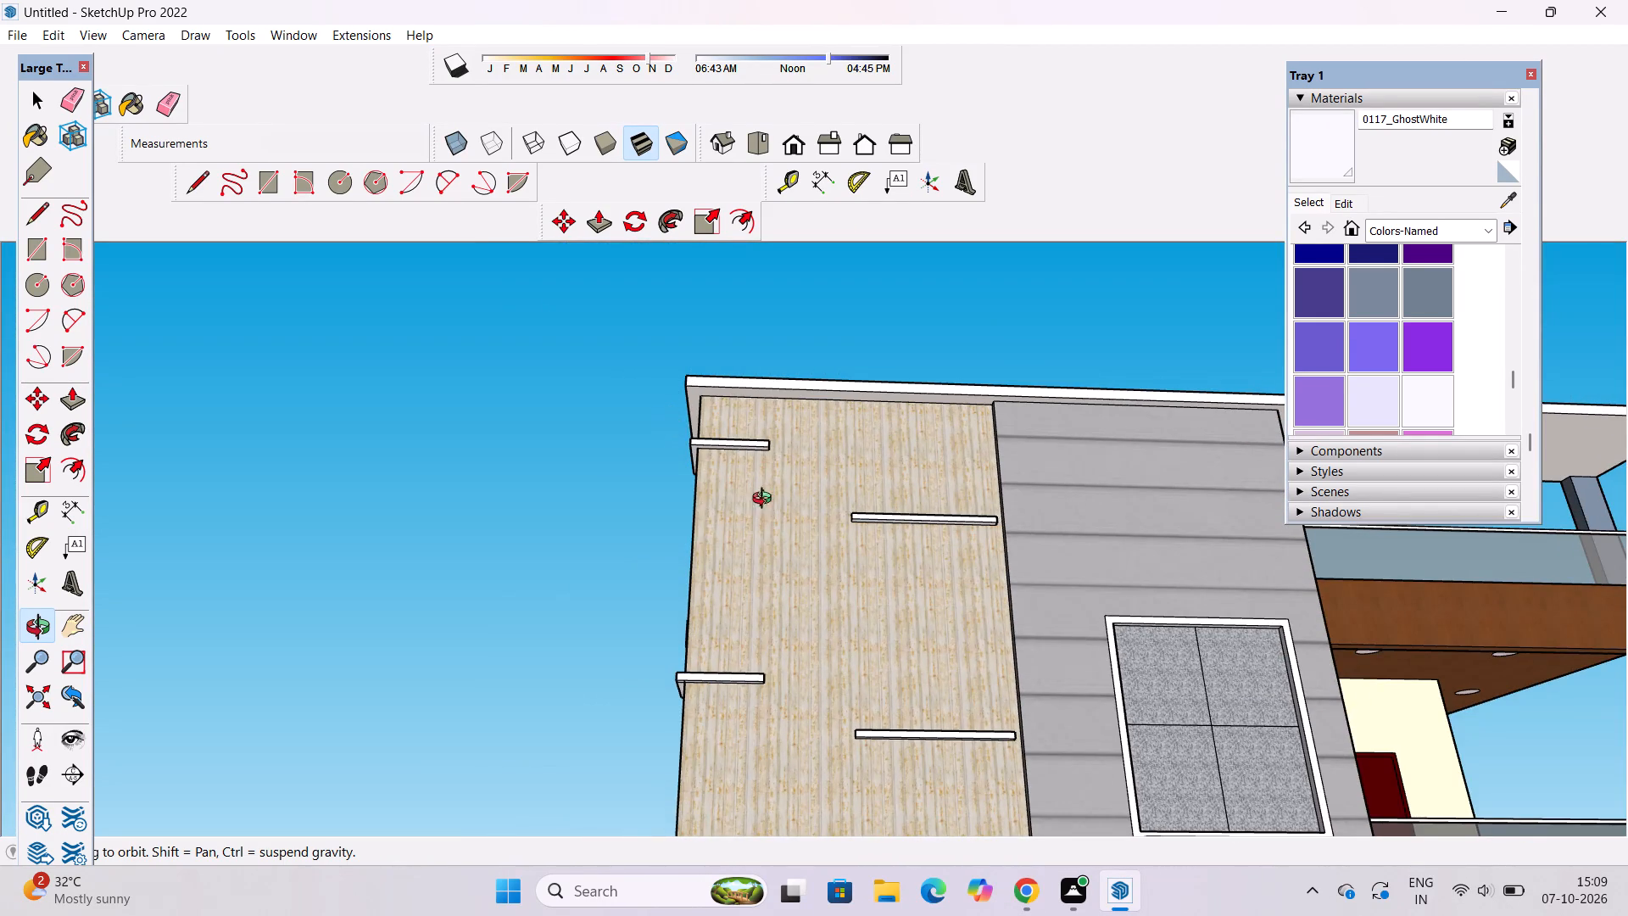
pyautogui.keyDown('shift'); pyautogui.moveTo(907, 651); pyautogui.dragTo(905, 489); pyautogui.keyUp('shift')
pyautogui.scroll(4, 874, 625)
pyautogui.moveTo(944, 702); pyautogui.dragTo(828, 450)
pyautogui.scroll(-5, 828, 449)
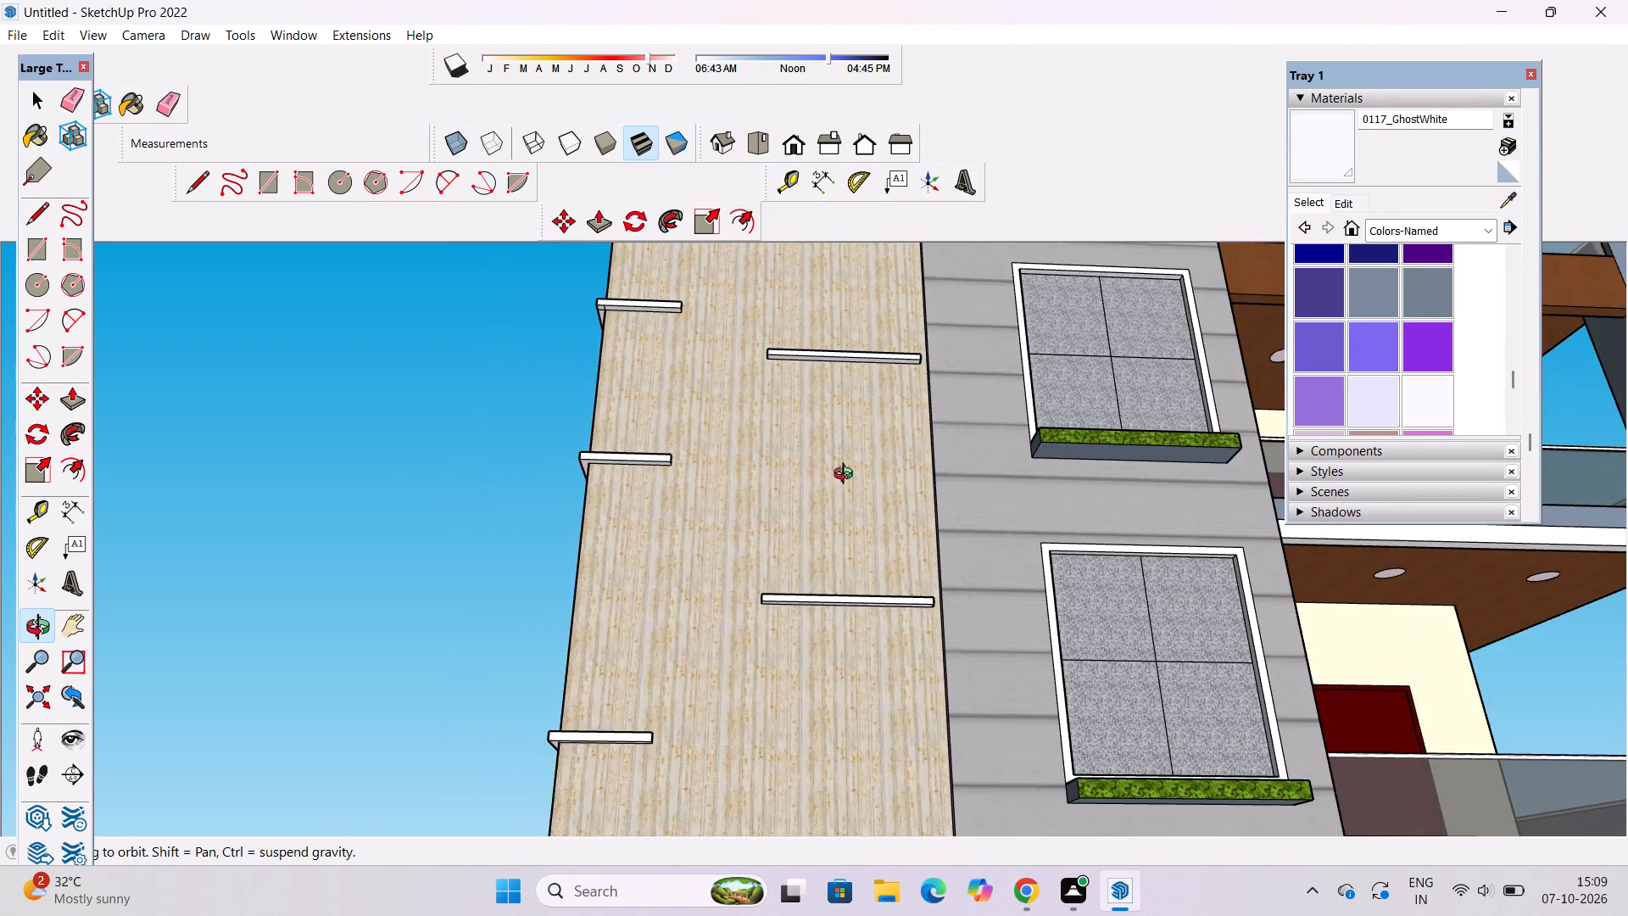
pyautogui.moveTo(867, 526); pyautogui.dragTo(875, 633)
pyautogui.moveTo(885, 671); pyautogui.dragTo(806, 529)
# Examine the balcony facade beside the beige tower and the adjoining blank side wall for unpainted faces.
pyautogui.scroll(-6, 612, 483)
pyautogui.moveTo(469, 578); pyautogui.dragTo(1146, 671)
pyautogui.moveTo(1057, 712); pyautogui.dragTo(775, 740)
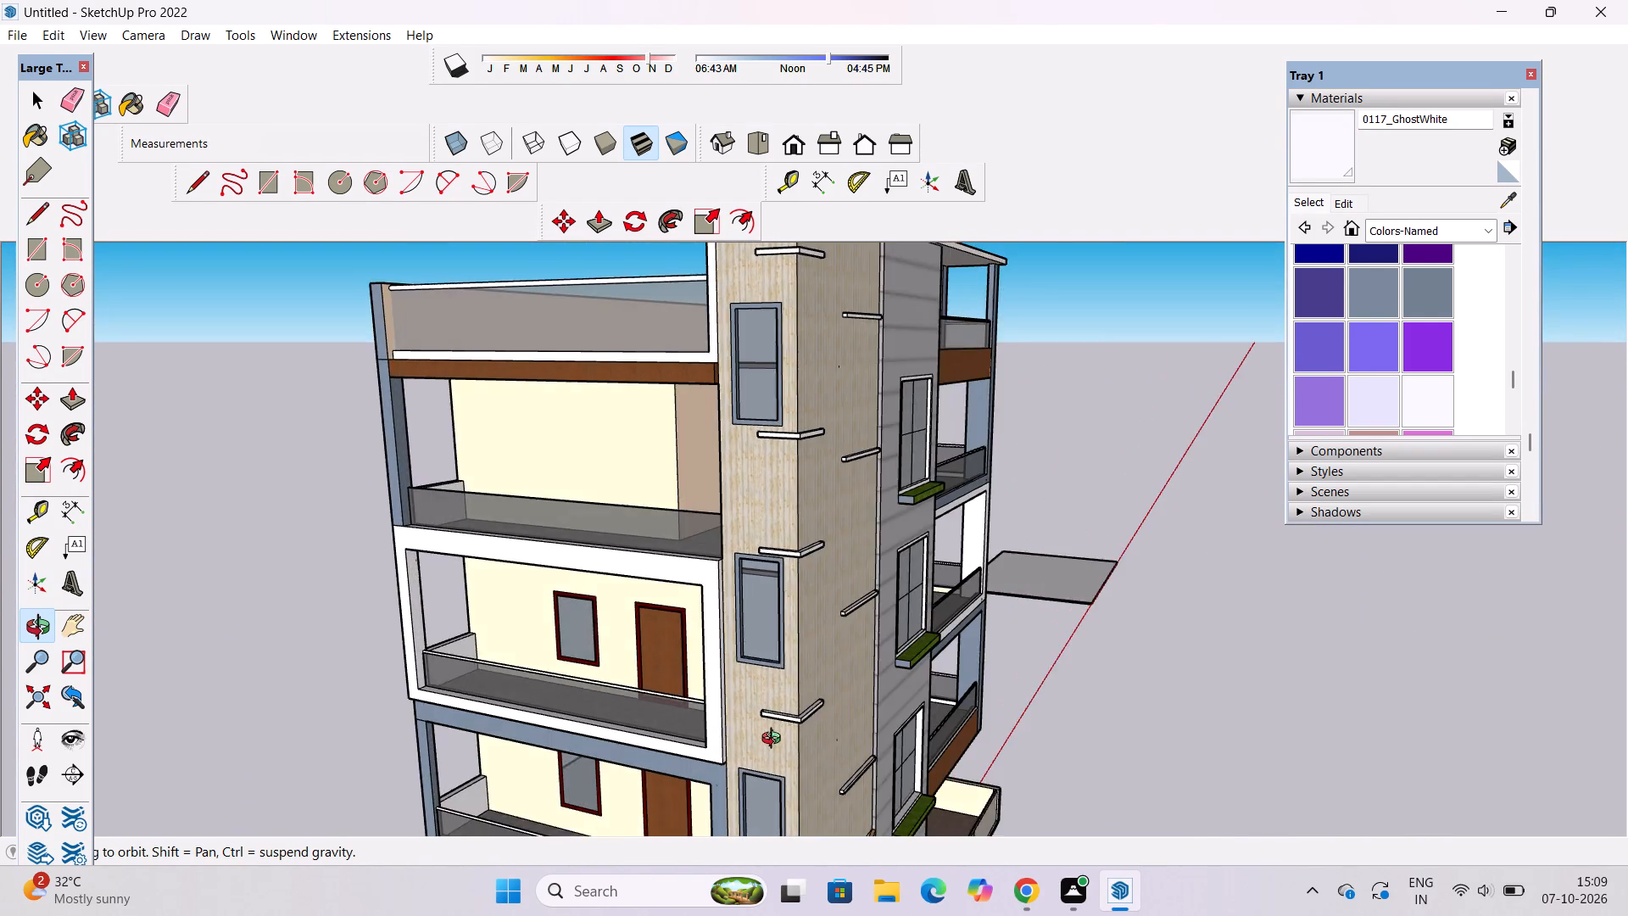
pyautogui.moveTo(775, 740); pyautogui.dragTo(803, 685)
pyautogui.scroll(-3, 1168, 604)
pyautogui.keyDown('shift'); pyautogui.moveTo(985, 683); pyautogui.dragTo(1341, 671); pyautogui.keyUp('shift')
pyautogui.moveTo(1109, 709); pyautogui.dragTo(1221, 719)
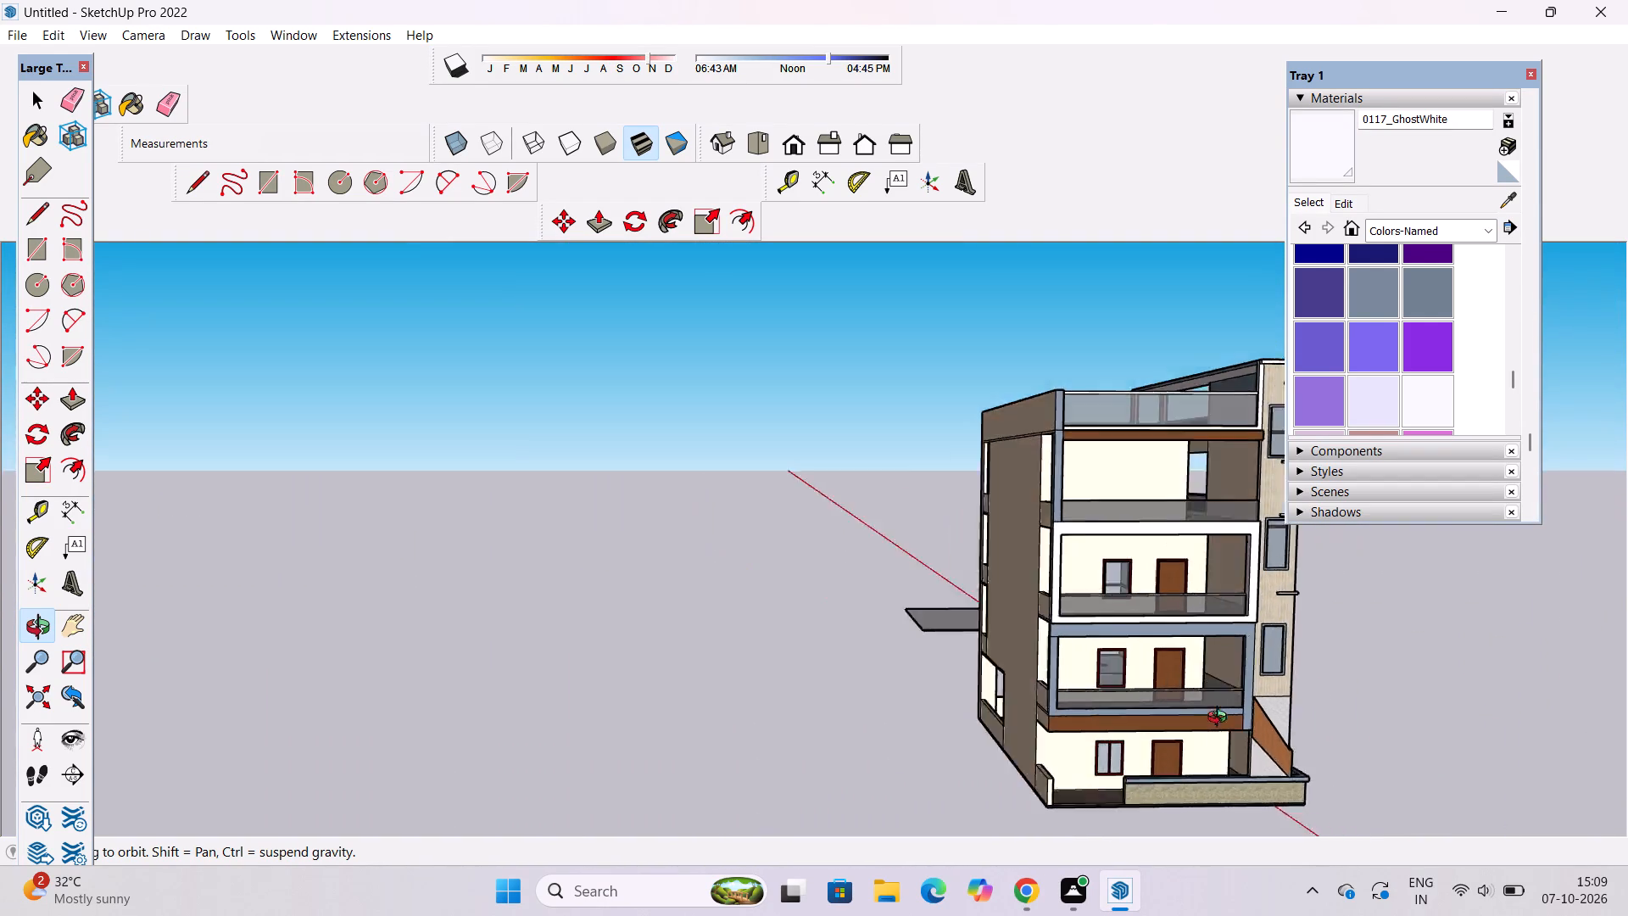
pyautogui.moveTo(1221, 719); pyautogui.dragTo(690, 731)
pyautogui.moveTo(800, 723); pyautogui.dragTo(904, 773)
pyautogui.keyDown('shift'); pyautogui.moveTo(821, 762); pyautogui.dragTo(1079, 769); pyautogui.keyUp('shift')
pyautogui.moveTo(1079, 759); pyautogui.dragTo(1079, 742)
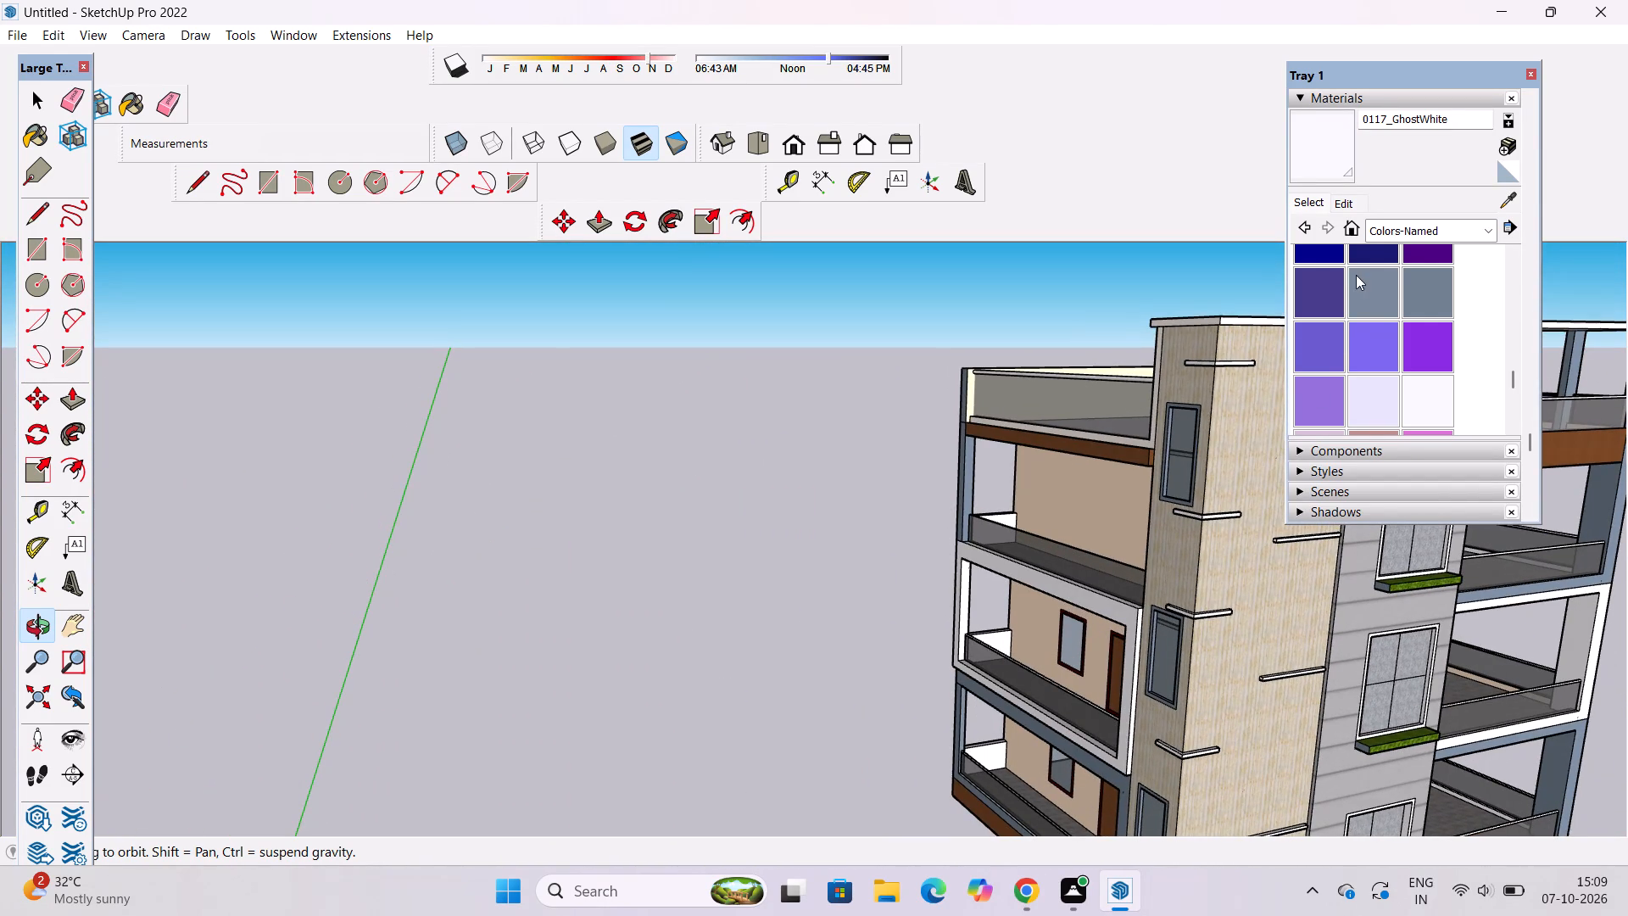
# Paint the low white end wall of the white-framed balcony beside the beige tower with 0012_Bisque, including its adjoining face.
pyautogui.scroll(-7, 1365, 321)
pyautogui.scroll(9, 1365, 322)
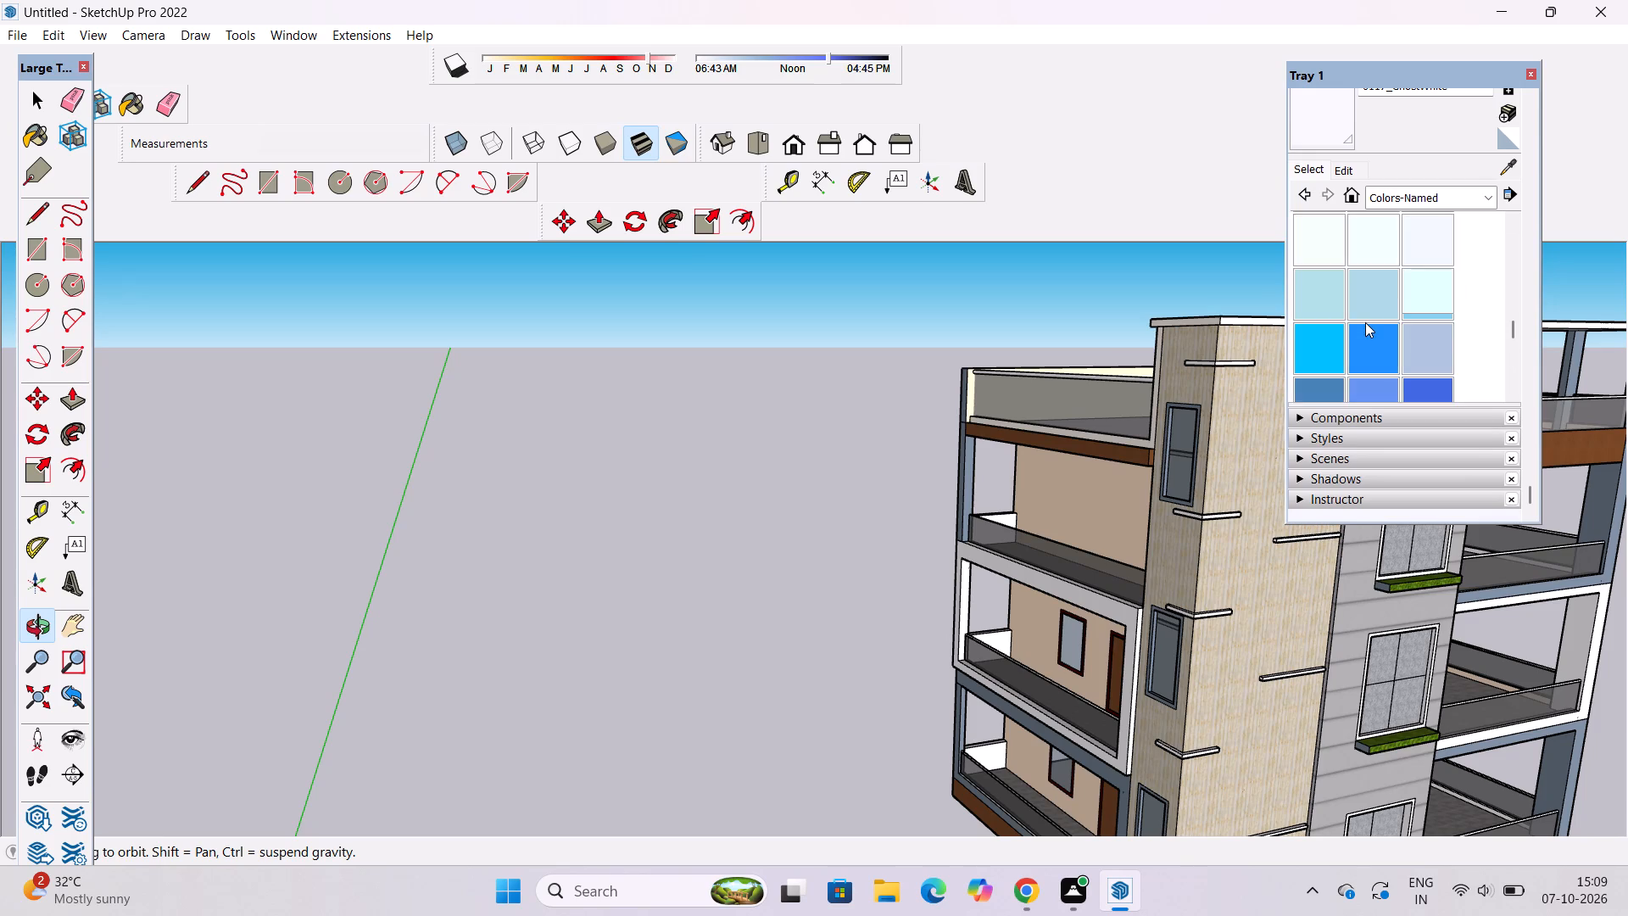
pyautogui.scroll(12, 1365, 322)
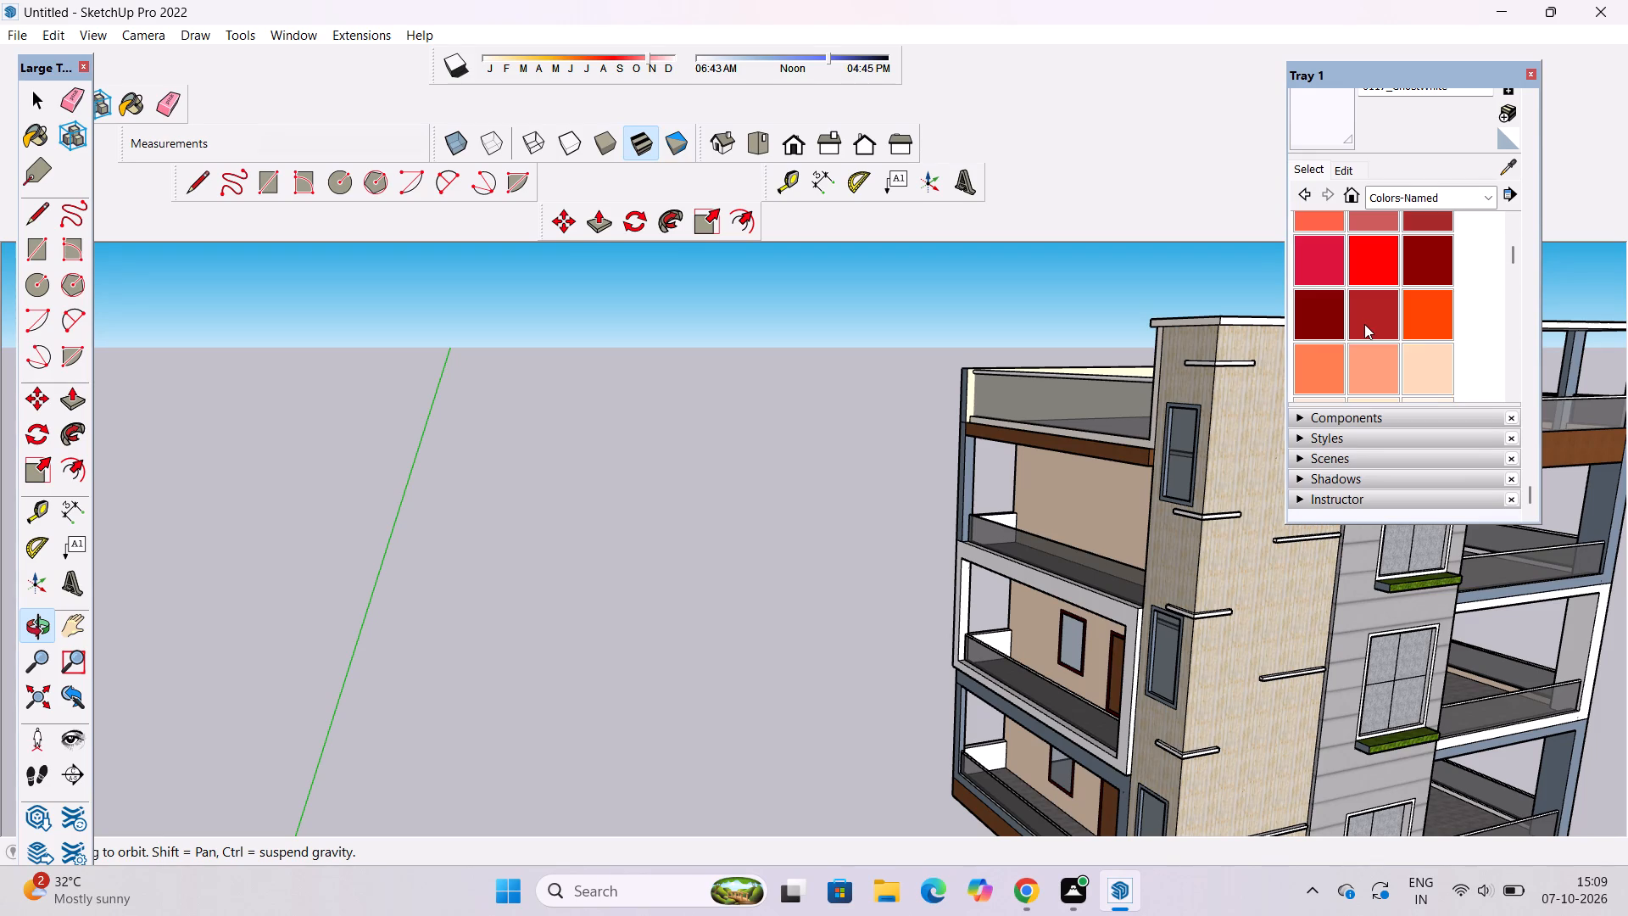
pyautogui.scroll(4, 1364, 324)
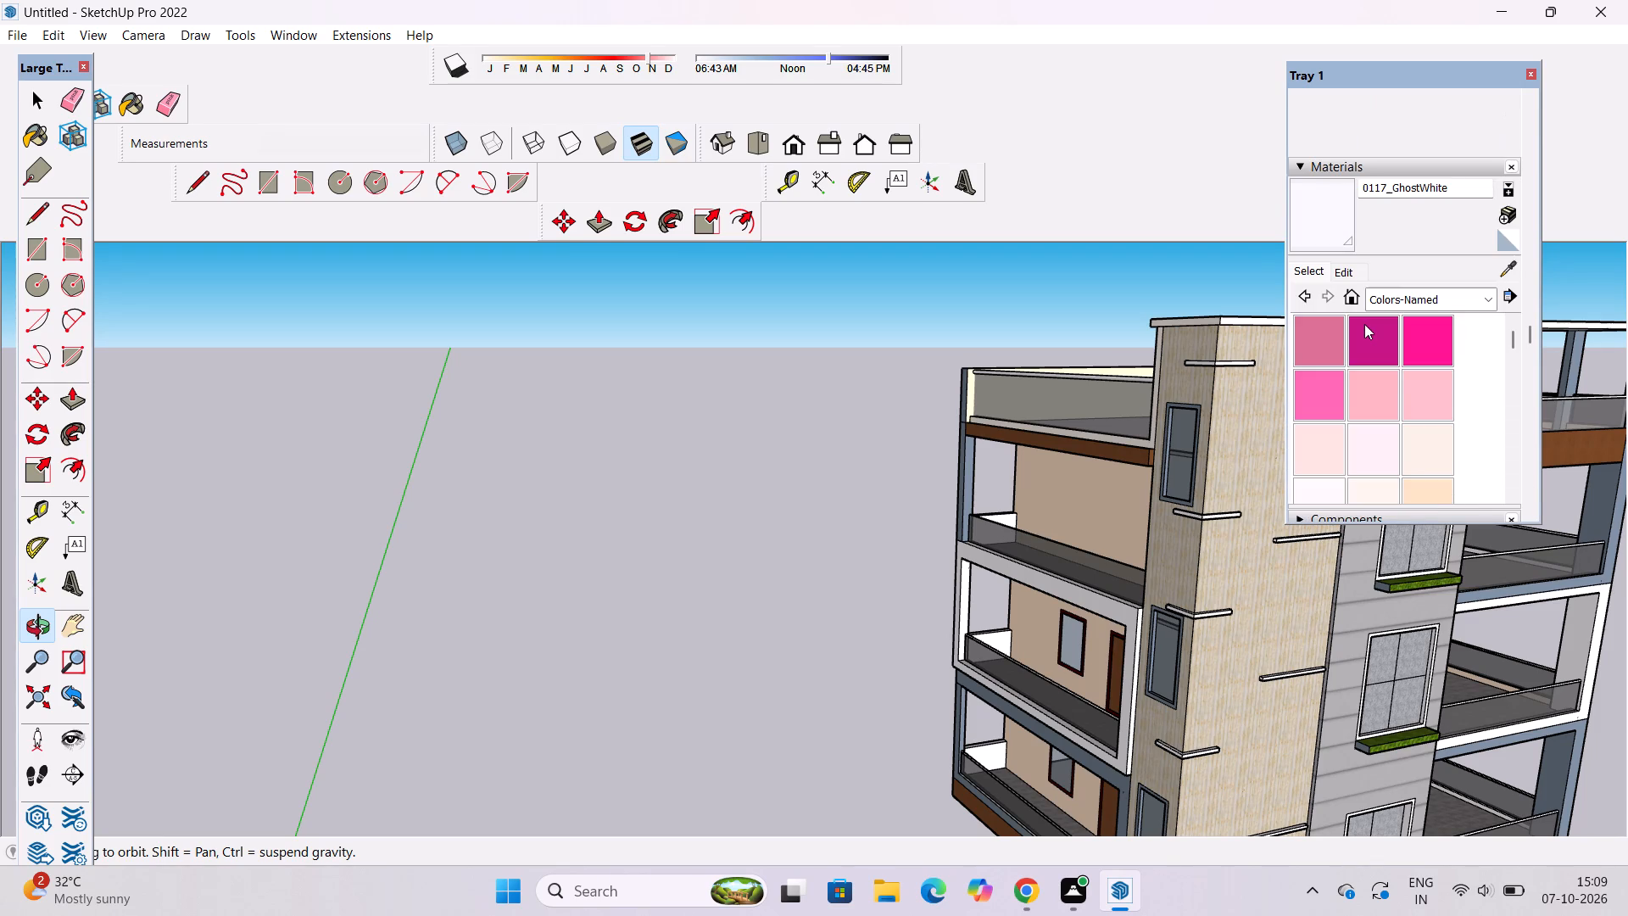
pyautogui.scroll(-1, 1364, 324)
pyautogui.click(1419, 411)
pyautogui.scroll(3, 1037, 634)
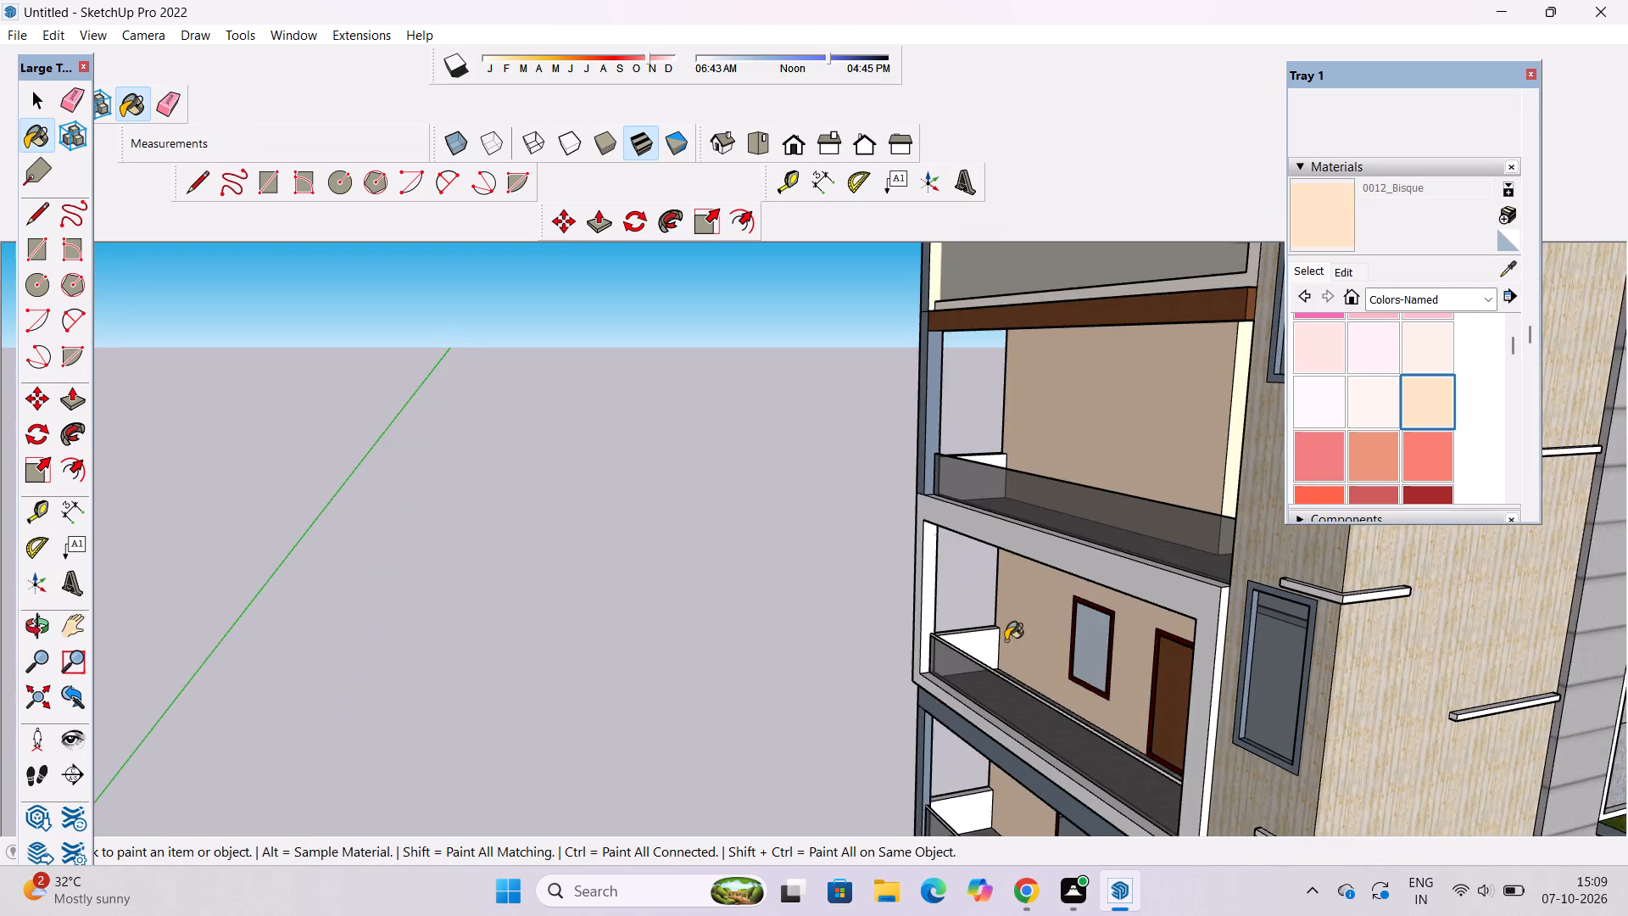
pyautogui.scroll(13, 1006, 640)
pyautogui.click(971, 651)
pyautogui.click(967, 618)
# Paint the low white end wall of the grey-framed balcony one floor below with the same 0012_Bisque.
pyautogui.scroll(-4, 999, 537)
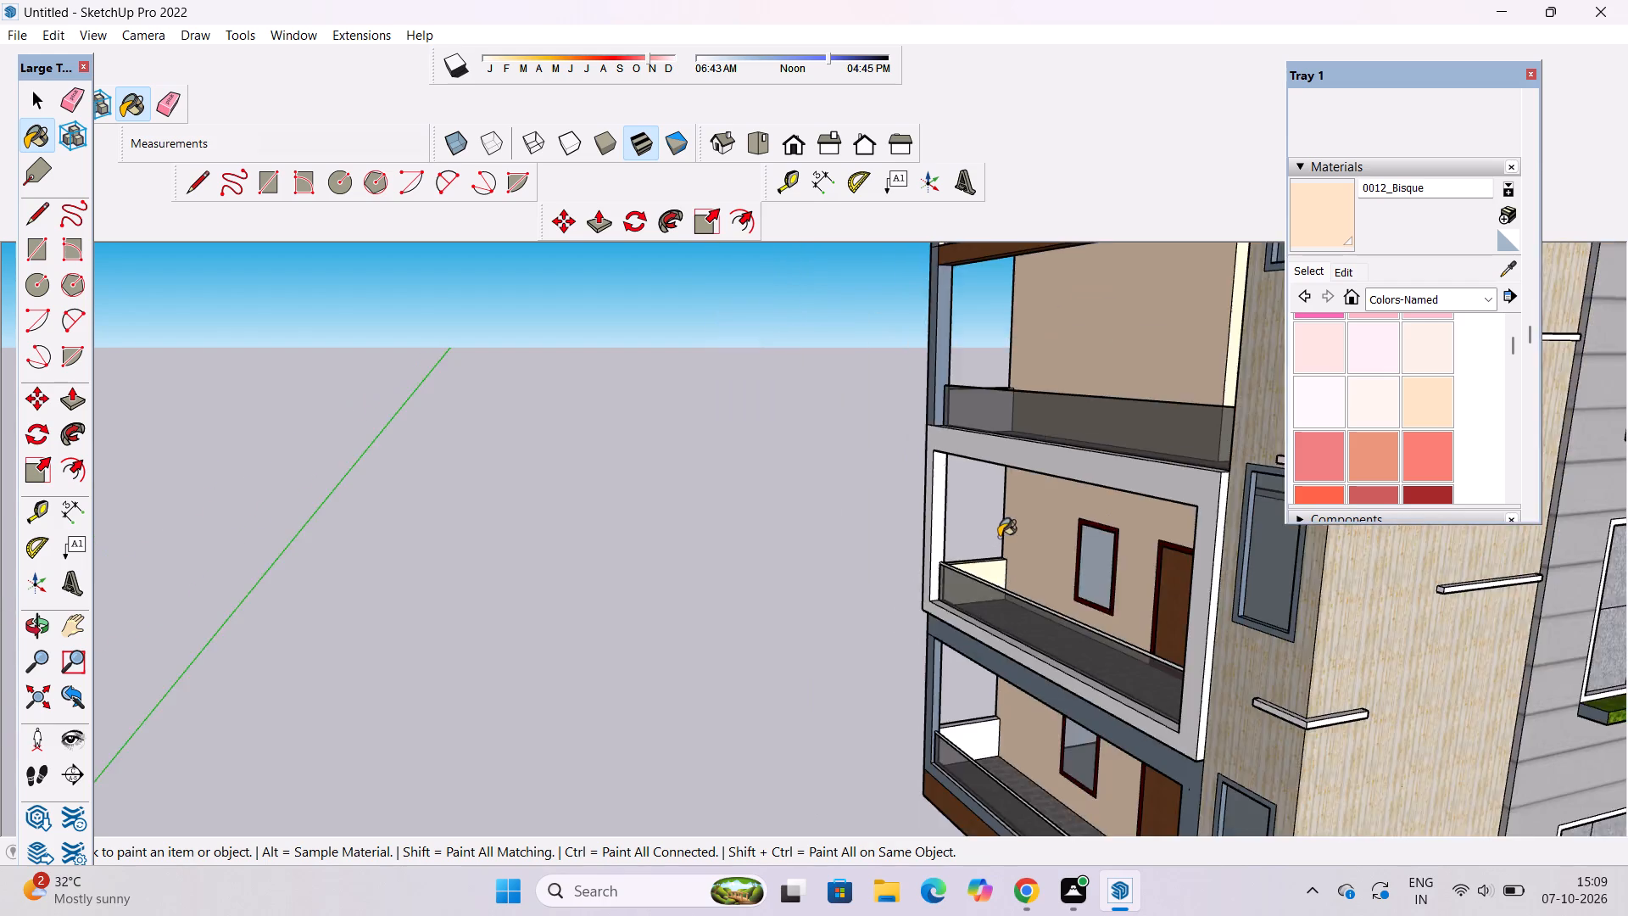
pyautogui.scroll(-3, 999, 537)
pyautogui.scroll(10, 966, 705)
pyautogui.click(966, 729)
pyautogui.click(984, 688)
pyautogui.scroll(-2, 940, 767)
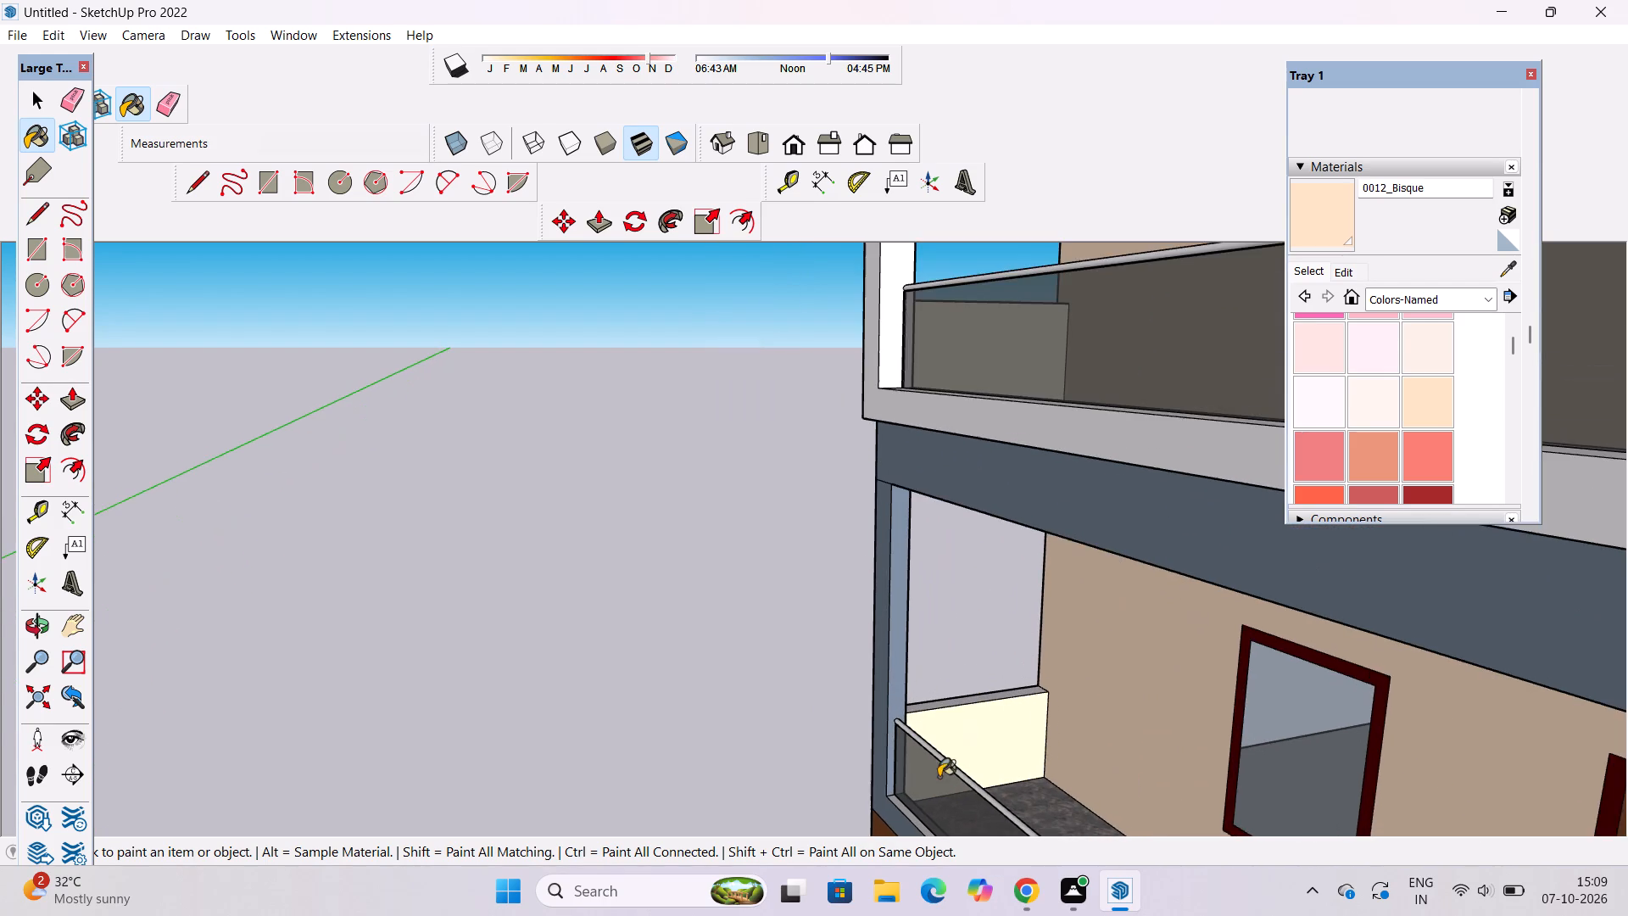
# Paint the remaining low end-wall faces on the balconies beside the beige tower with 0012_Bisque, including the grey-framed balcony wall's top.
pyautogui.scroll(10, 993, 715)
pyautogui.click(999, 697)
pyautogui.scroll(-4, 849, 785)
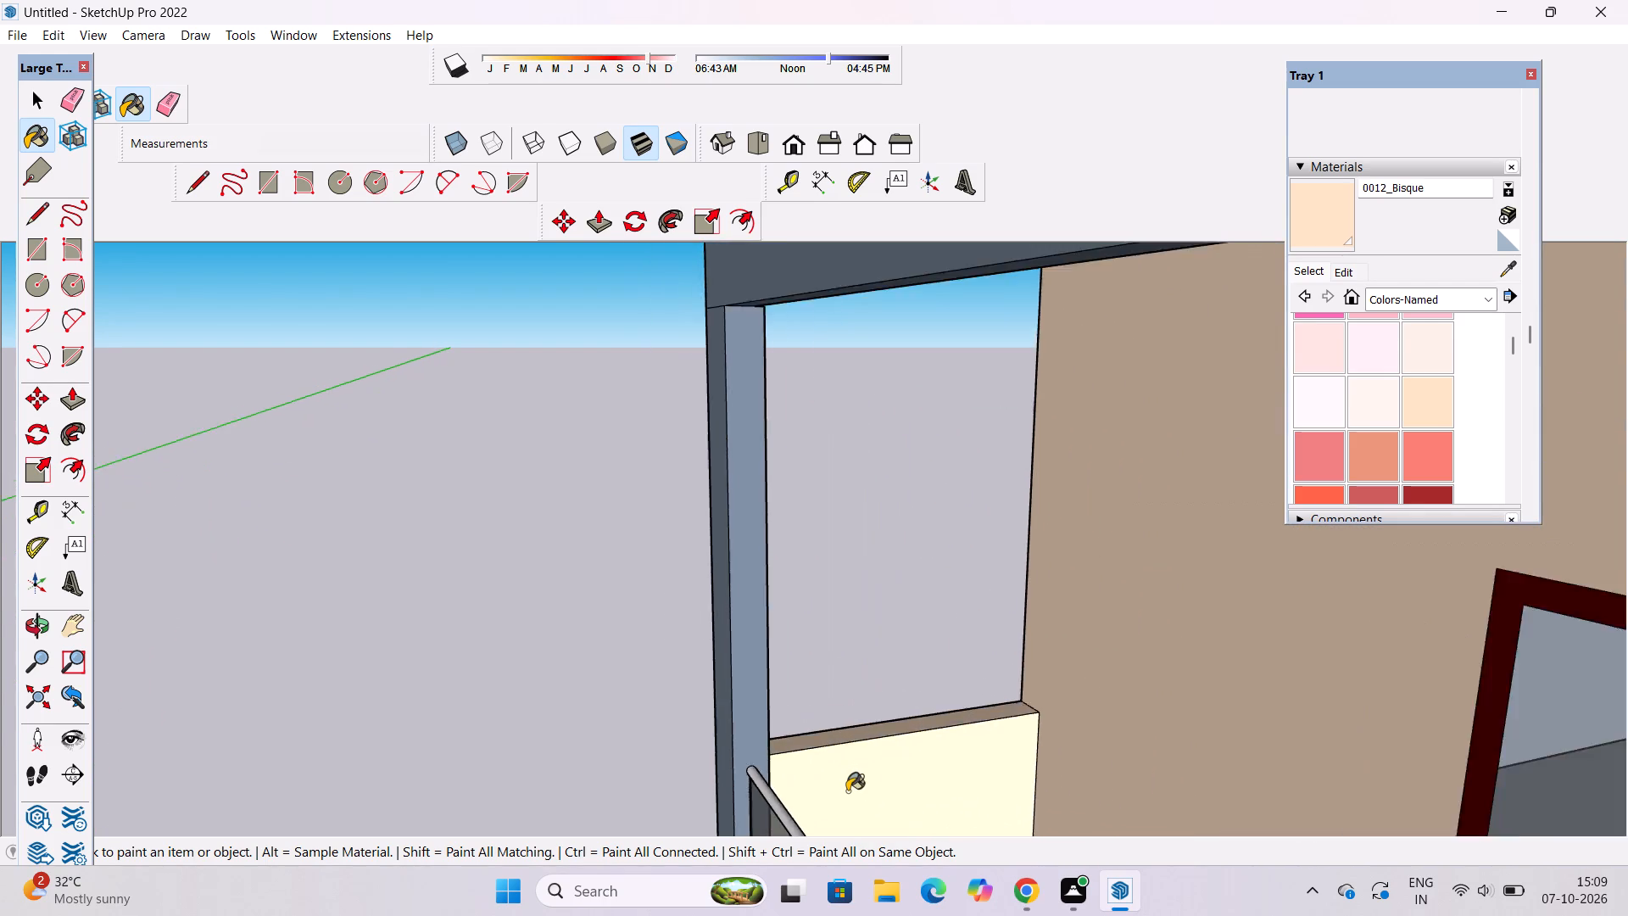
pyautogui.scroll(-13, 847, 791)
pyautogui.scroll(-2, 940, 584)
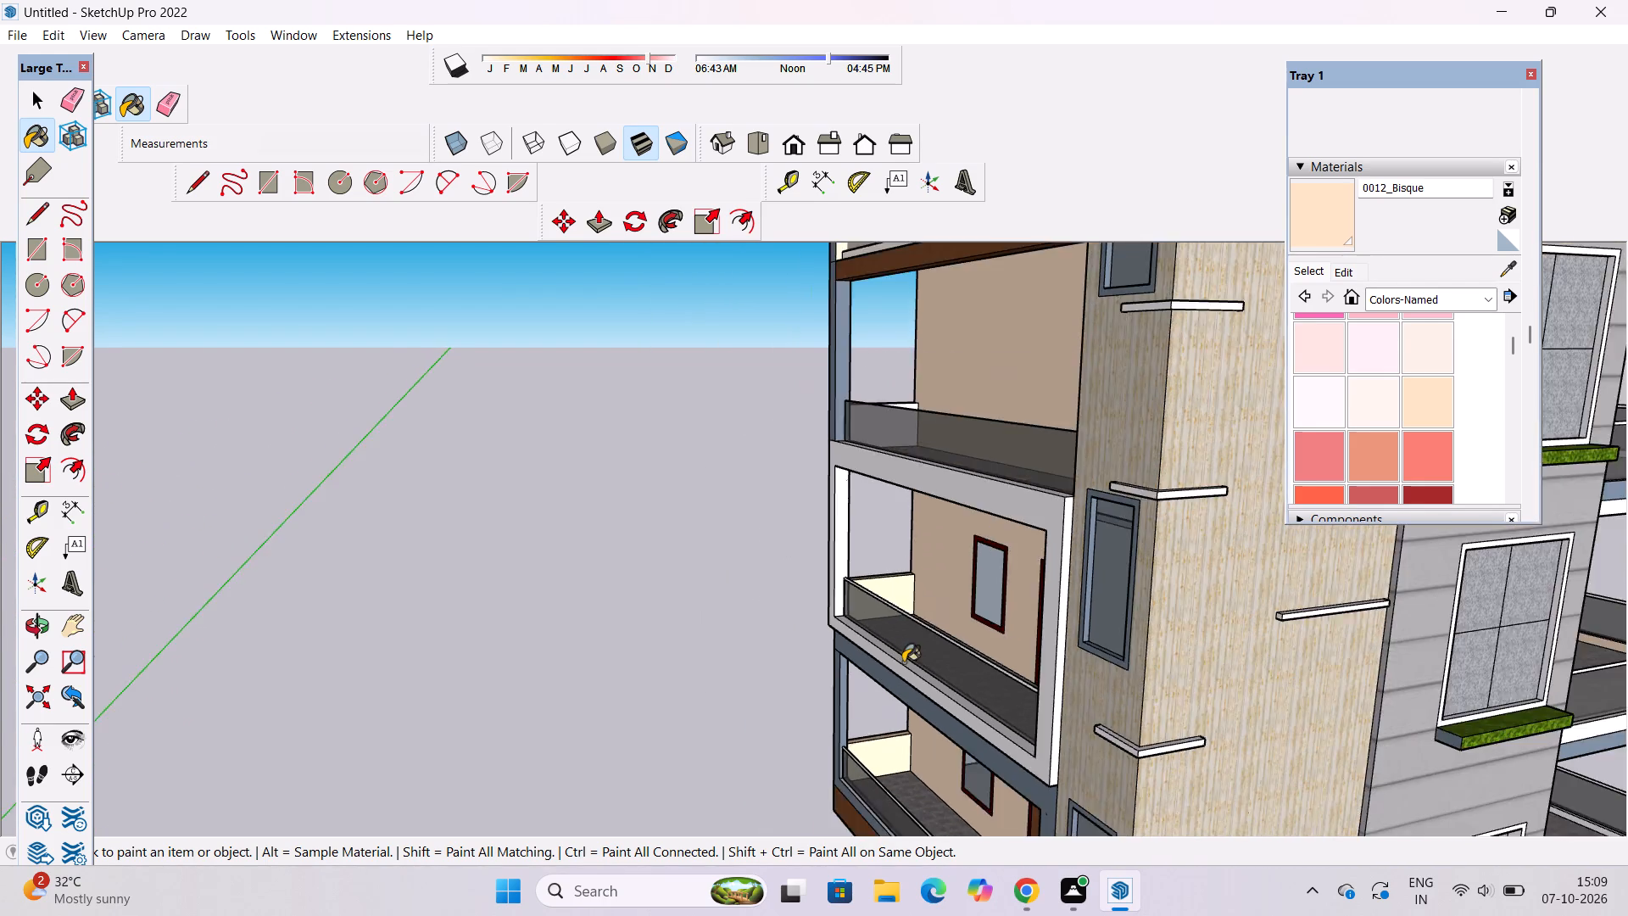
pyautogui.scroll(-4, 903, 662)
pyautogui.scroll(12, 906, 438)
pyautogui.scroll(-3, 889, 461)
pyautogui.scroll(3, 889, 570)
pyautogui.click(895, 589)
pyautogui.click(898, 647)
pyautogui.scroll(-14, 952, 499)
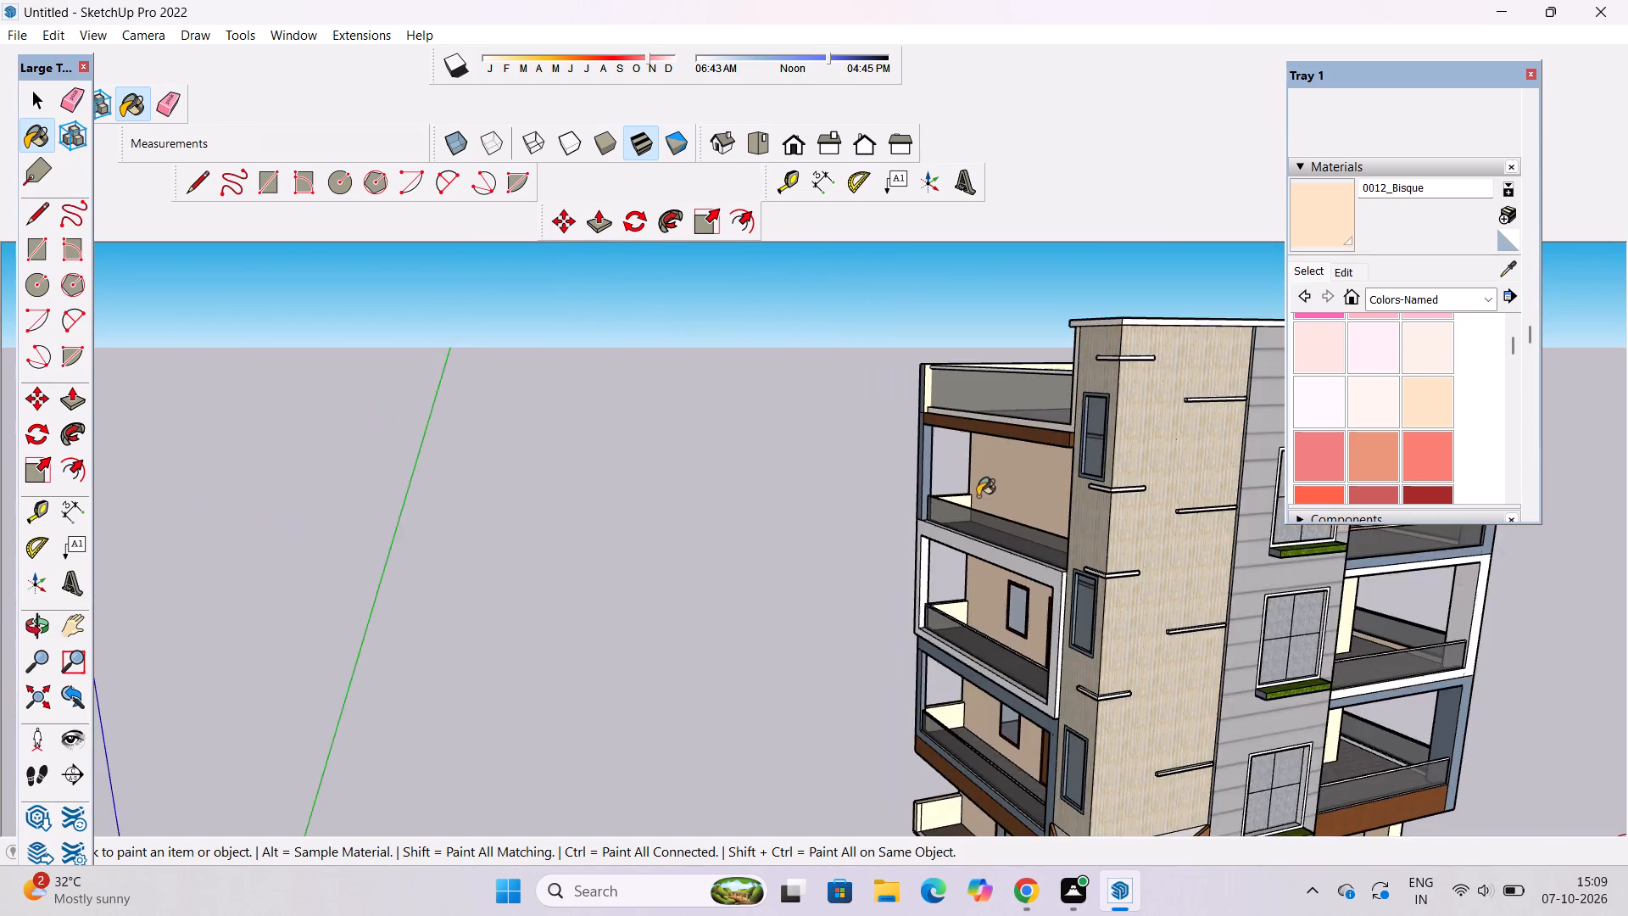
# Draw a rectangle about 5 3/4" by 32' along the white strip at the ground-floor terrace's open front edge, ending at the stone wall.
pyautogui.scroll(-7, 978, 496)
pyautogui.scroll(9, 988, 746)
pyautogui.scroll(5, 895, 724)
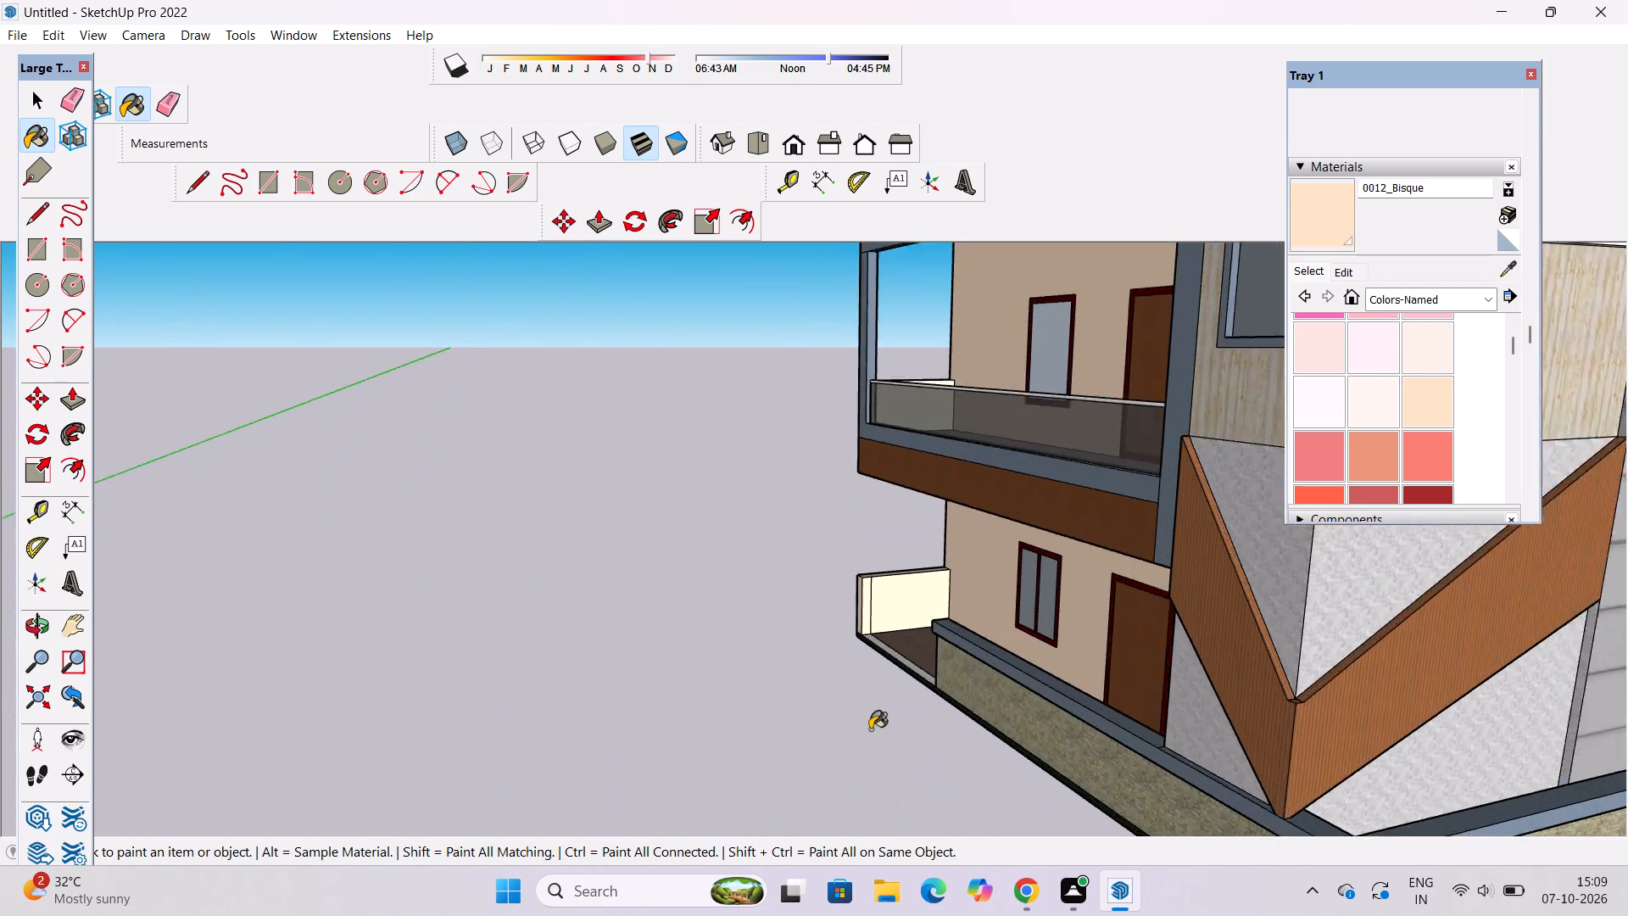
pyautogui.scroll(10, 870, 729)
pyautogui.press('space')
pyautogui.write('o')
pyautogui.scroll(-7, 752, 696)
pyautogui.moveTo(737, 696); pyautogui.dragTo(1064, 752)
pyautogui.keyDown('shift'); pyautogui.moveTo(1090, 717); pyautogui.dragTo(867, 783); pyautogui.keyUp('shift')
pyautogui.moveTo(680, 757); pyautogui.dragTo(1101, 822)
pyautogui.scroll(7, 1141, 597)
pyautogui.moveTo(1143, 635); pyautogui.dragTo(943, 661)
pyautogui.moveTo(917, 669); pyautogui.dragTo(722, 684)
pyautogui.keyDown('shift'); pyautogui.moveTo(699, 681); pyautogui.dragTo(932, 754); pyautogui.keyUp('shift')
pyautogui.moveTo(801, 802); pyautogui.dragTo(935, 830)
pyautogui.moveTo(936, 826); pyautogui.dragTo(811, 825)
pyautogui.keyDown('shift'); pyautogui.moveTo(858, 811); pyautogui.dragTo(772, 794); pyautogui.keyUp('shift')
pyautogui.moveTo(770, 794); pyautogui.dragTo(726, 784)
pyautogui.keyDown('shift'); pyautogui.moveTo(725, 780); pyautogui.dragTo(729, 796); pyautogui.keyUp('shift')
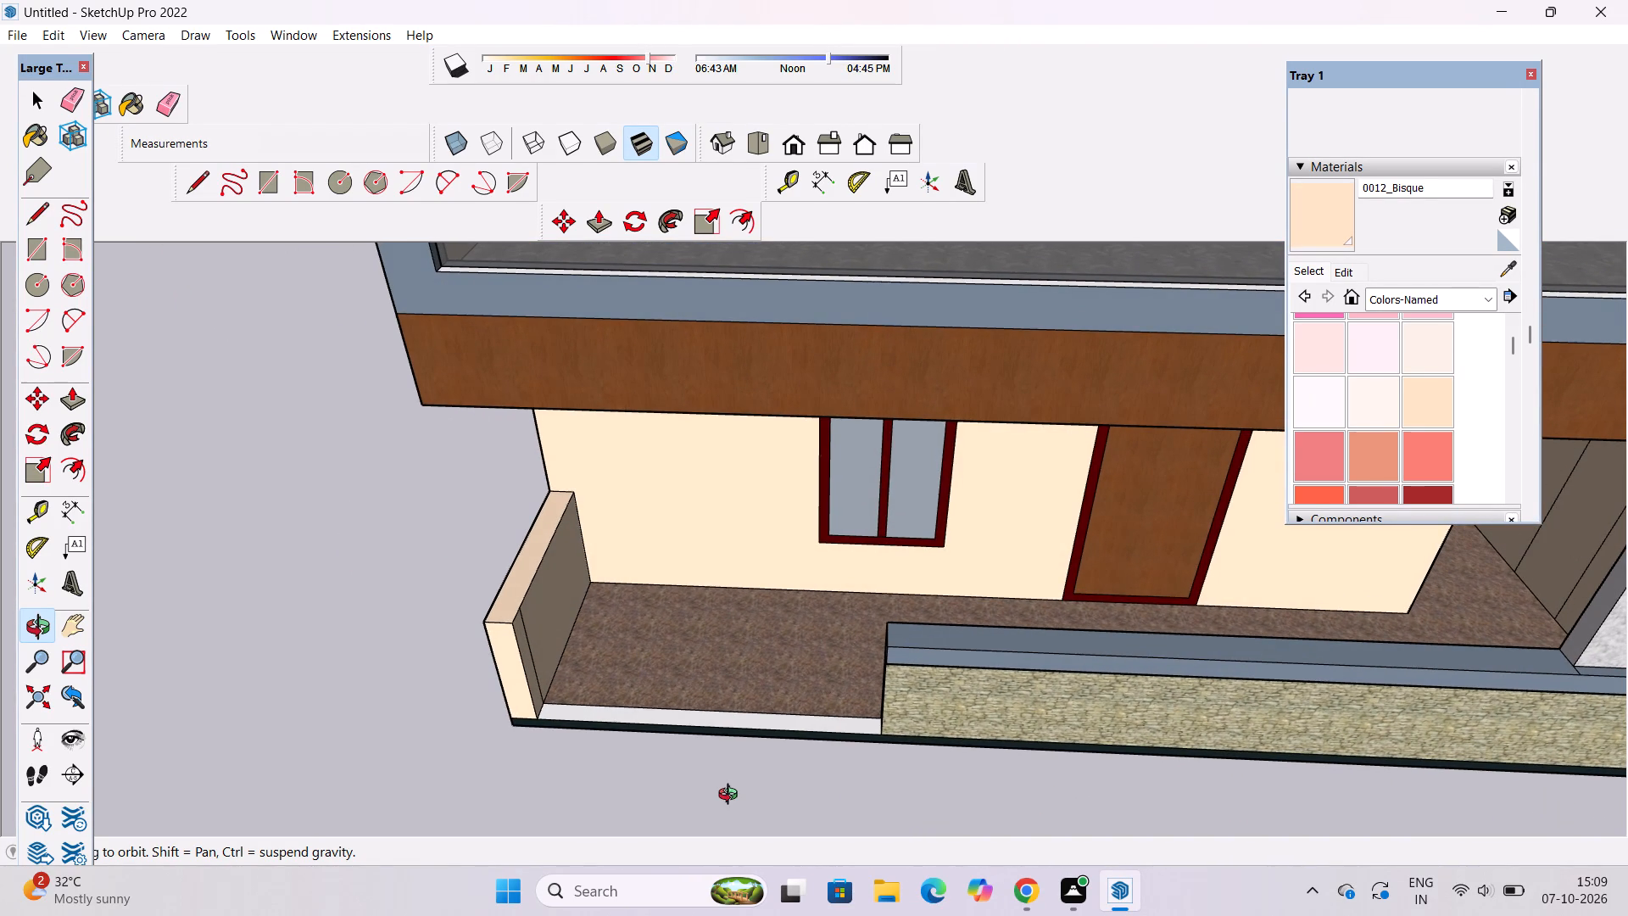
pyautogui.press('r')
pyautogui.scroll(9, 689, 737)
pyautogui.scroll(5, 397, 697)
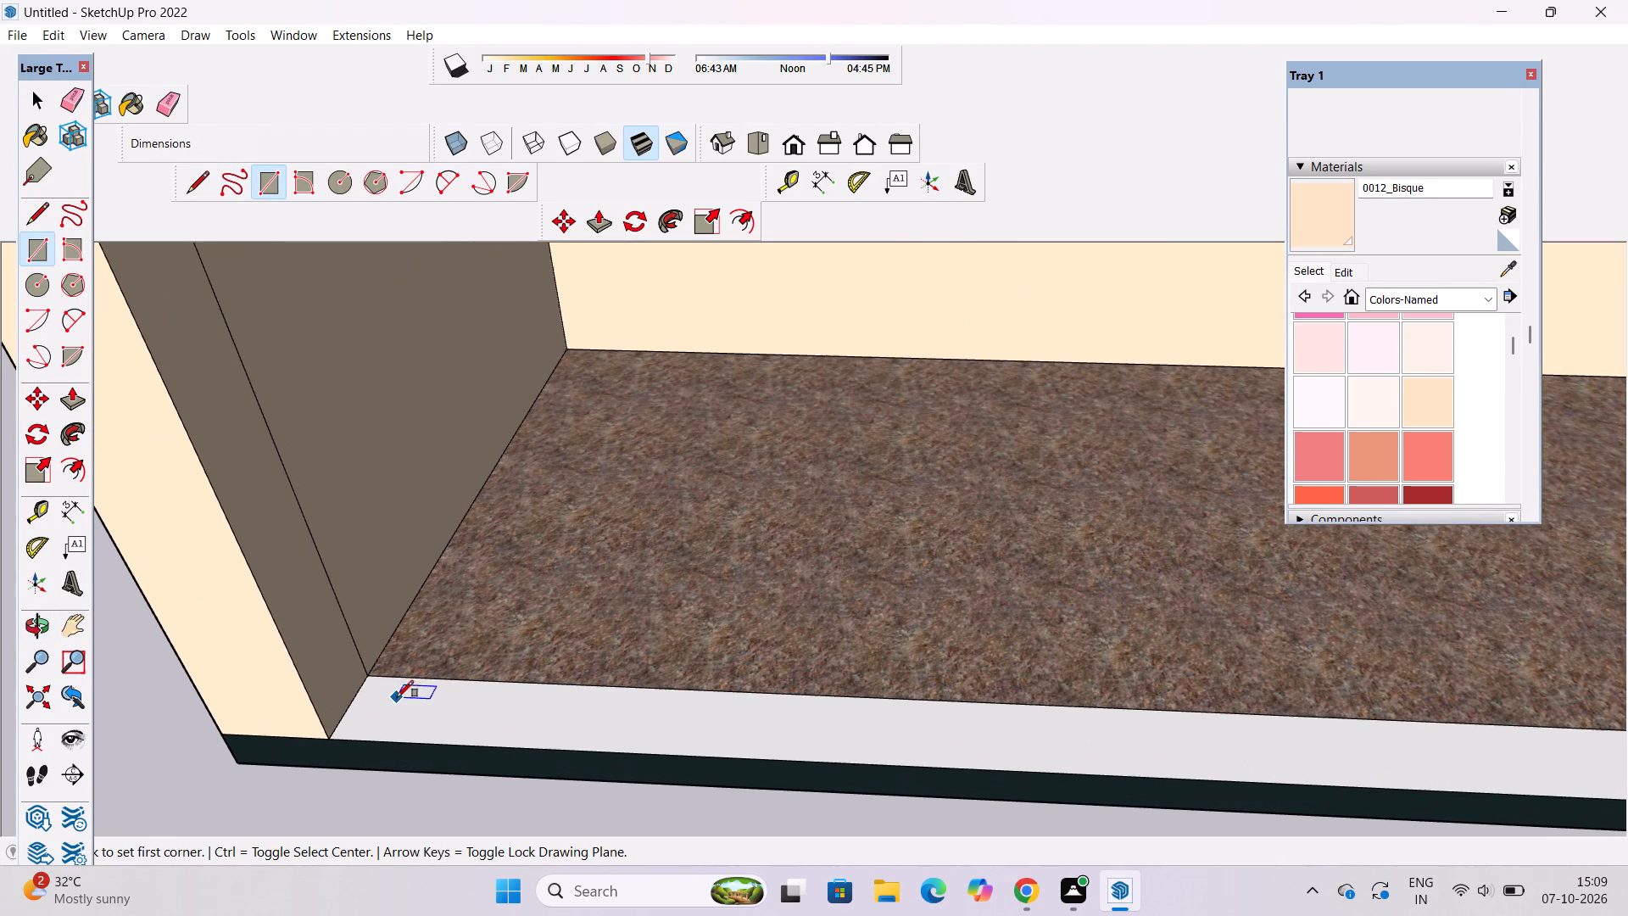
pyautogui.click(360, 692)
pyautogui.scroll(-6, 371, 706)
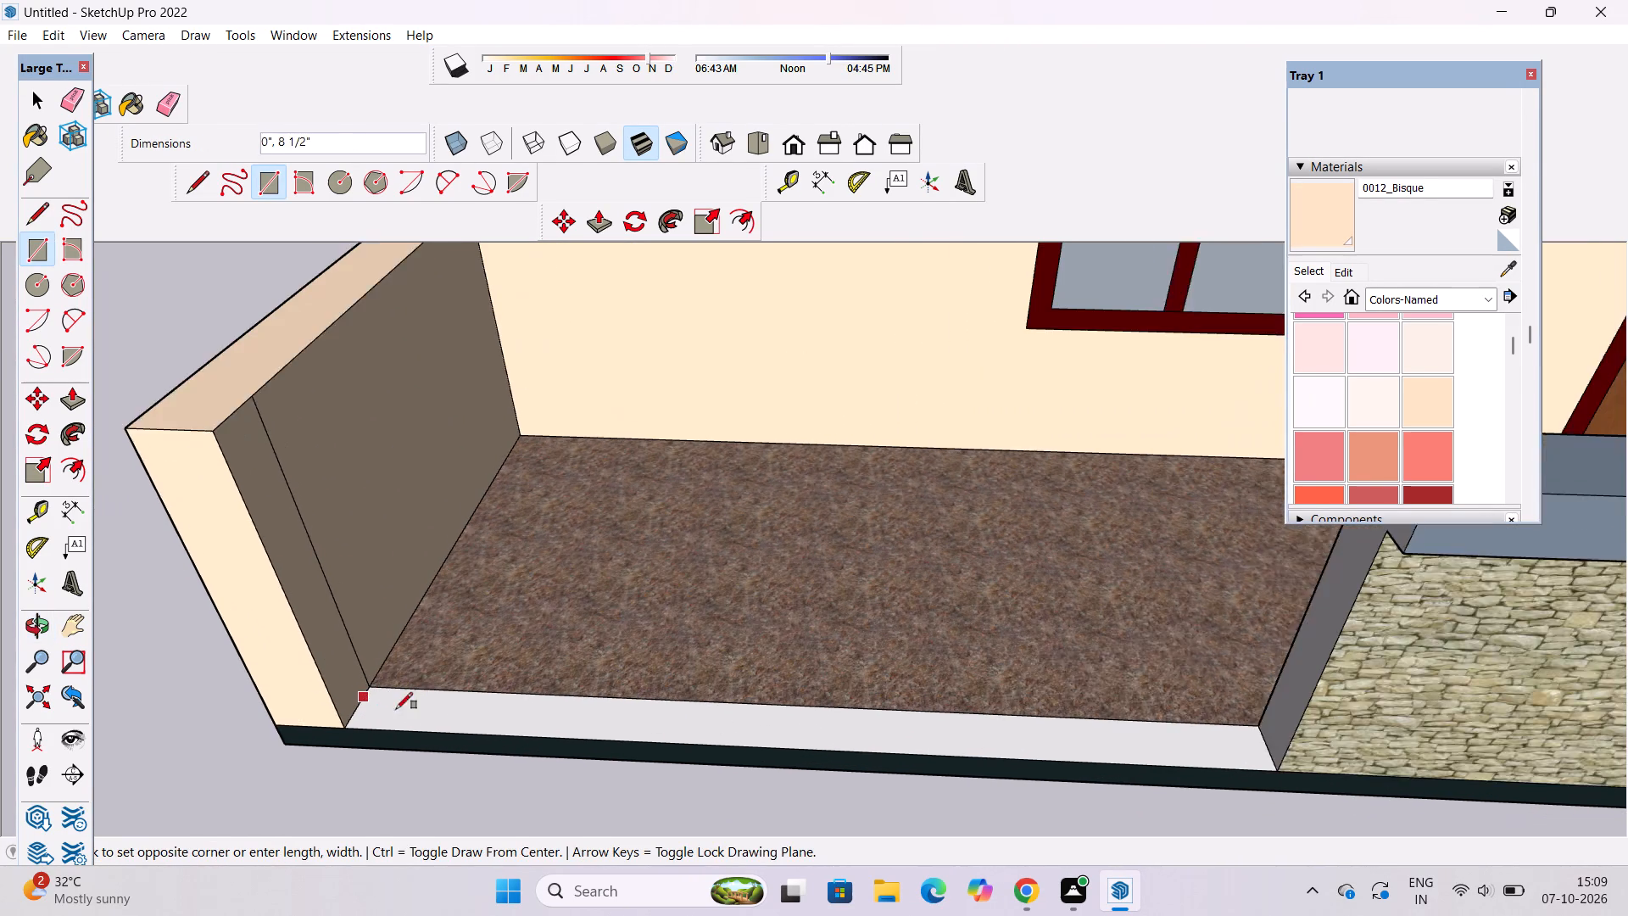
pyautogui.scroll(2, 1105, 748)
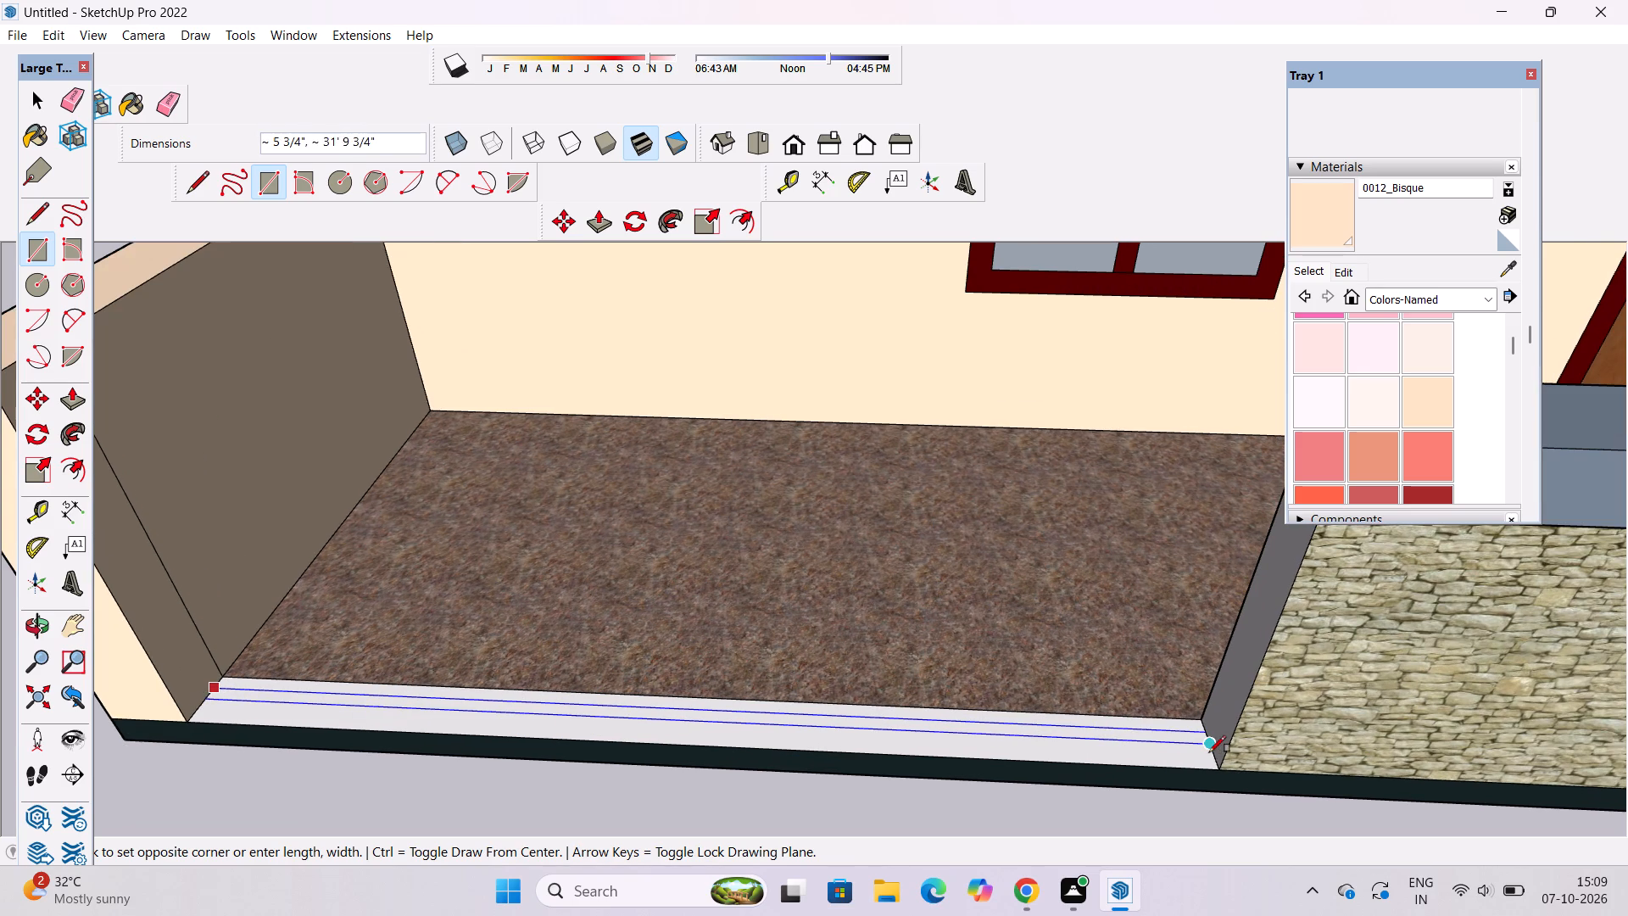
pyautogui.scroll(5, 1213, 757)
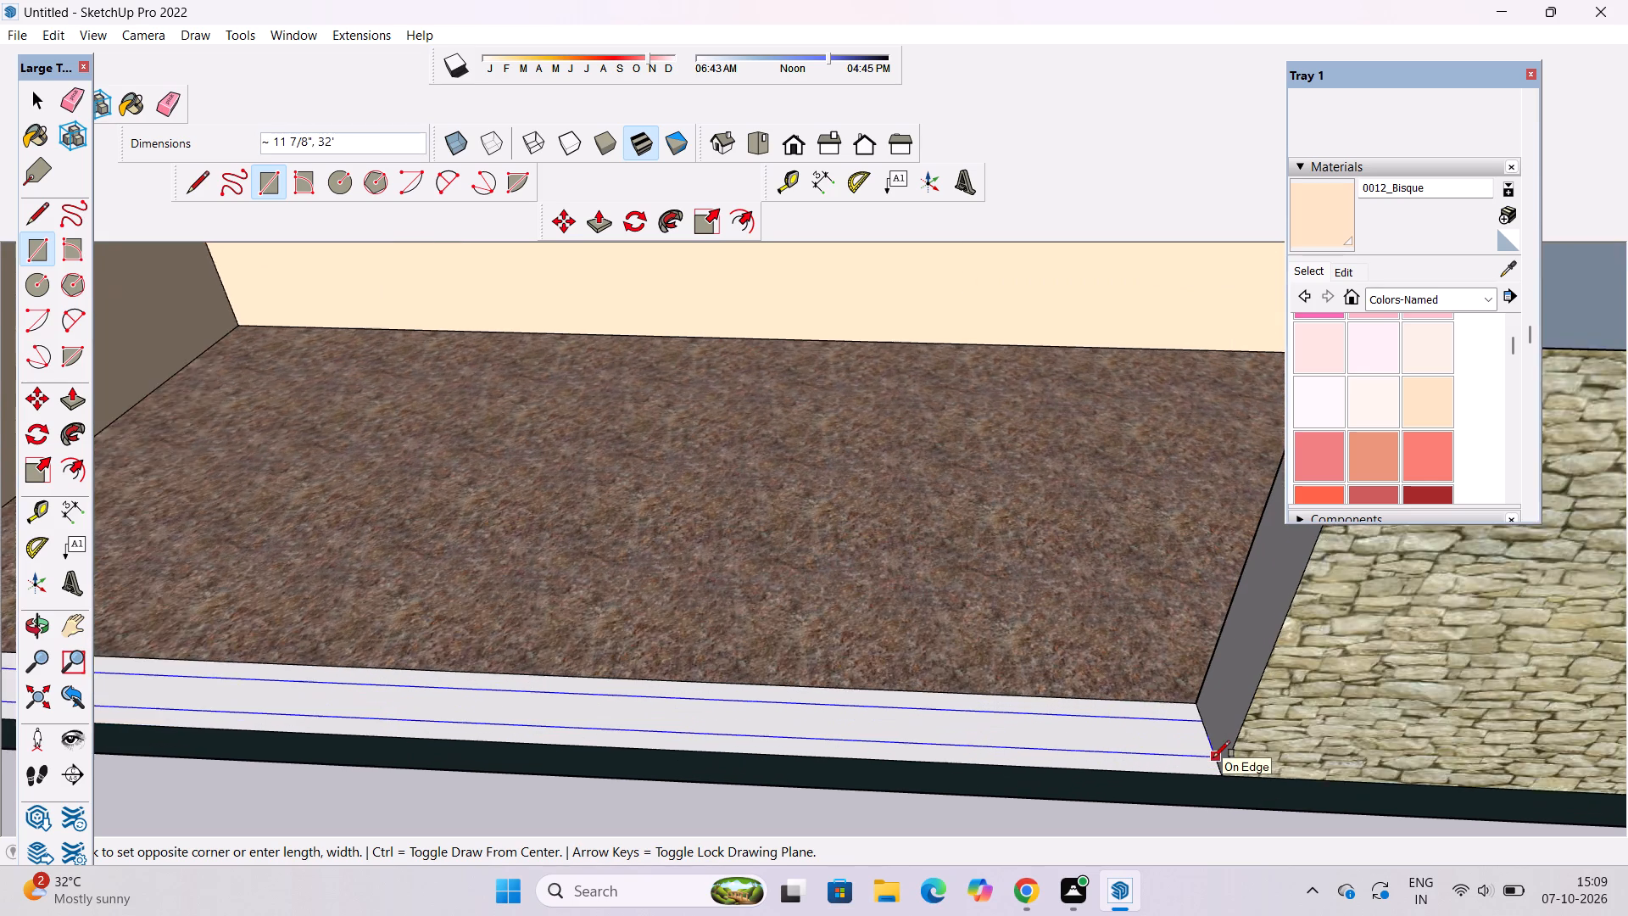
pyautogui.scroll(3, 1213, 757)
pyautogui.click(1213, 740)
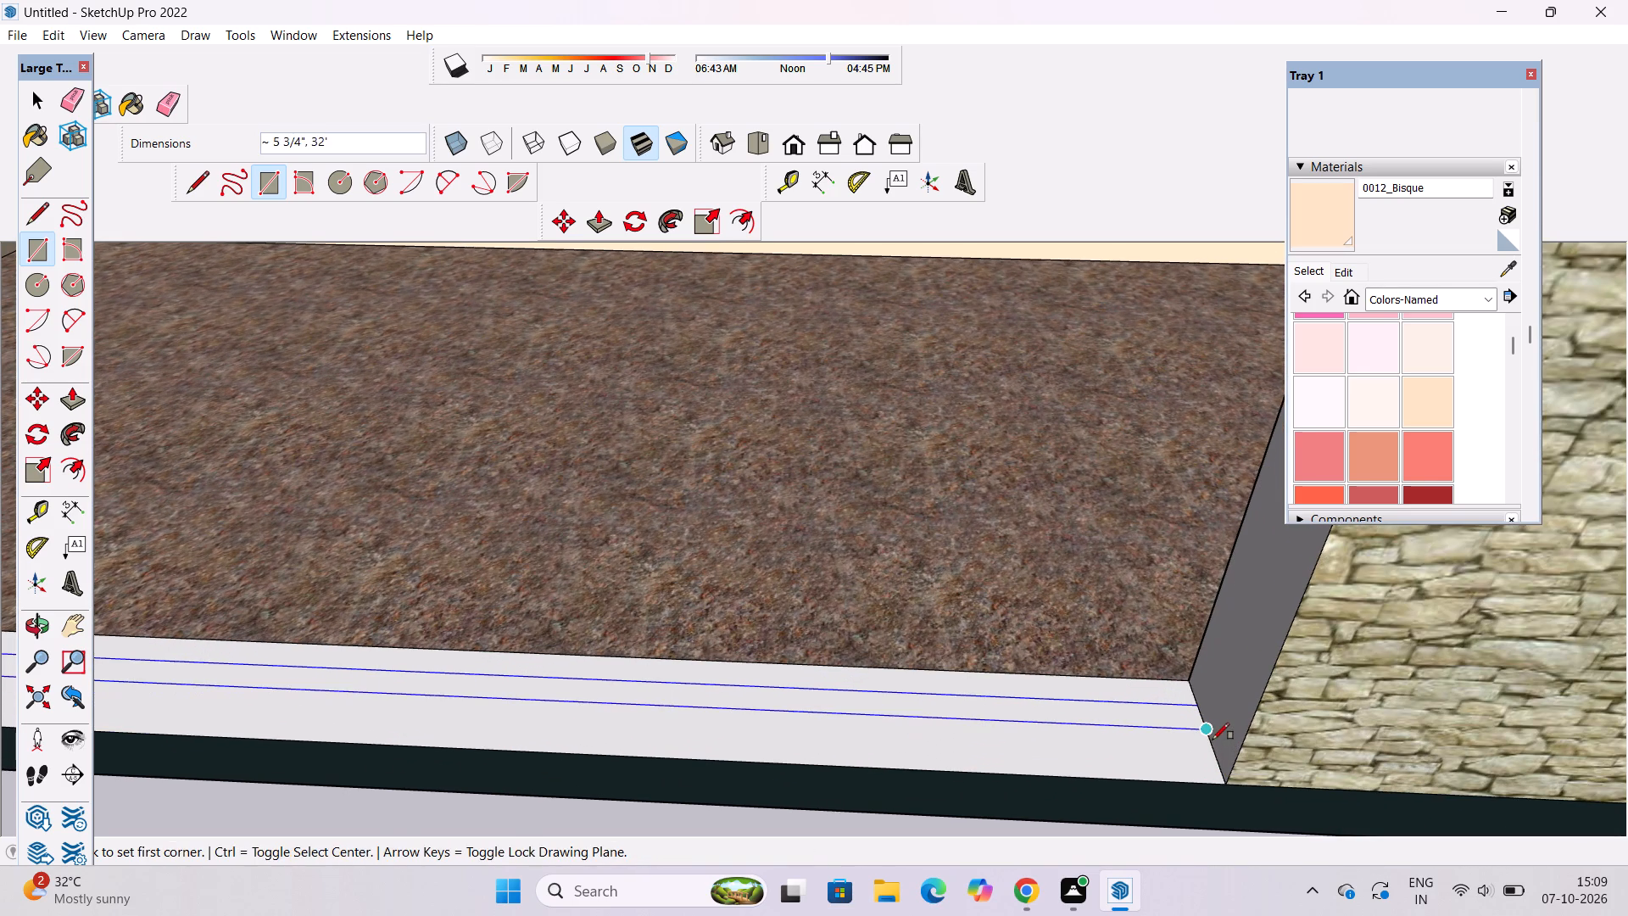
# Push/Pull the narrow rectangle upward into a low front wall reaching the coping level of the adjoining stone wall.
pyautogui.press('space')
pyautogui.click(1173, 711)
pyautogui.press('p')
pyautogui.click(1170, 712)
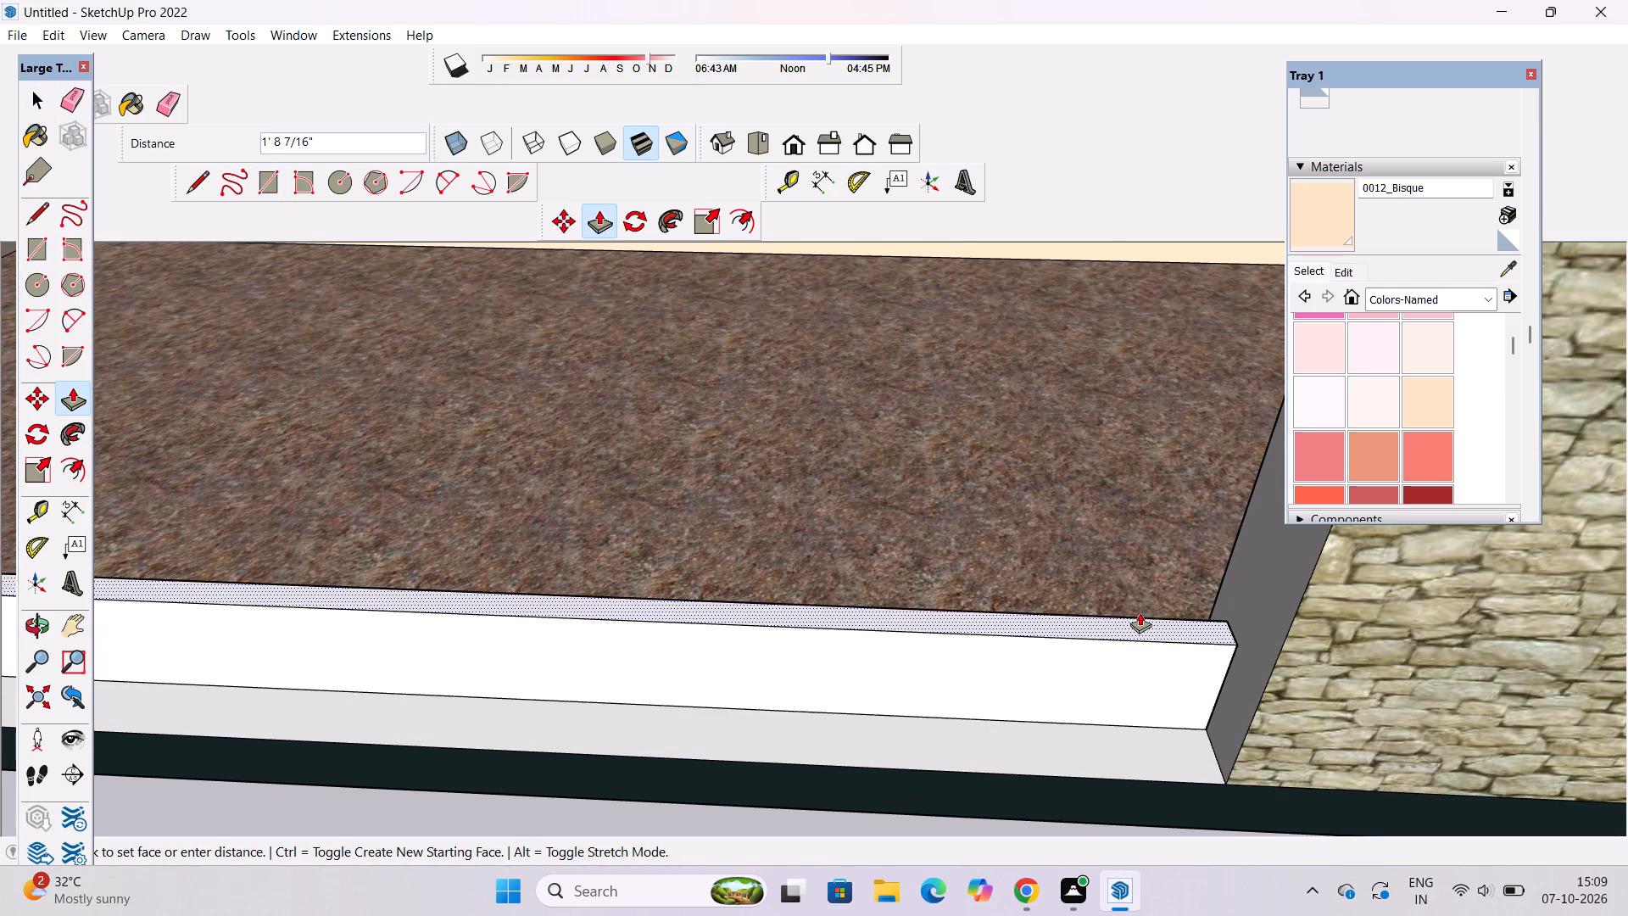
pyautogui.scroll(-18, 1140, 612)
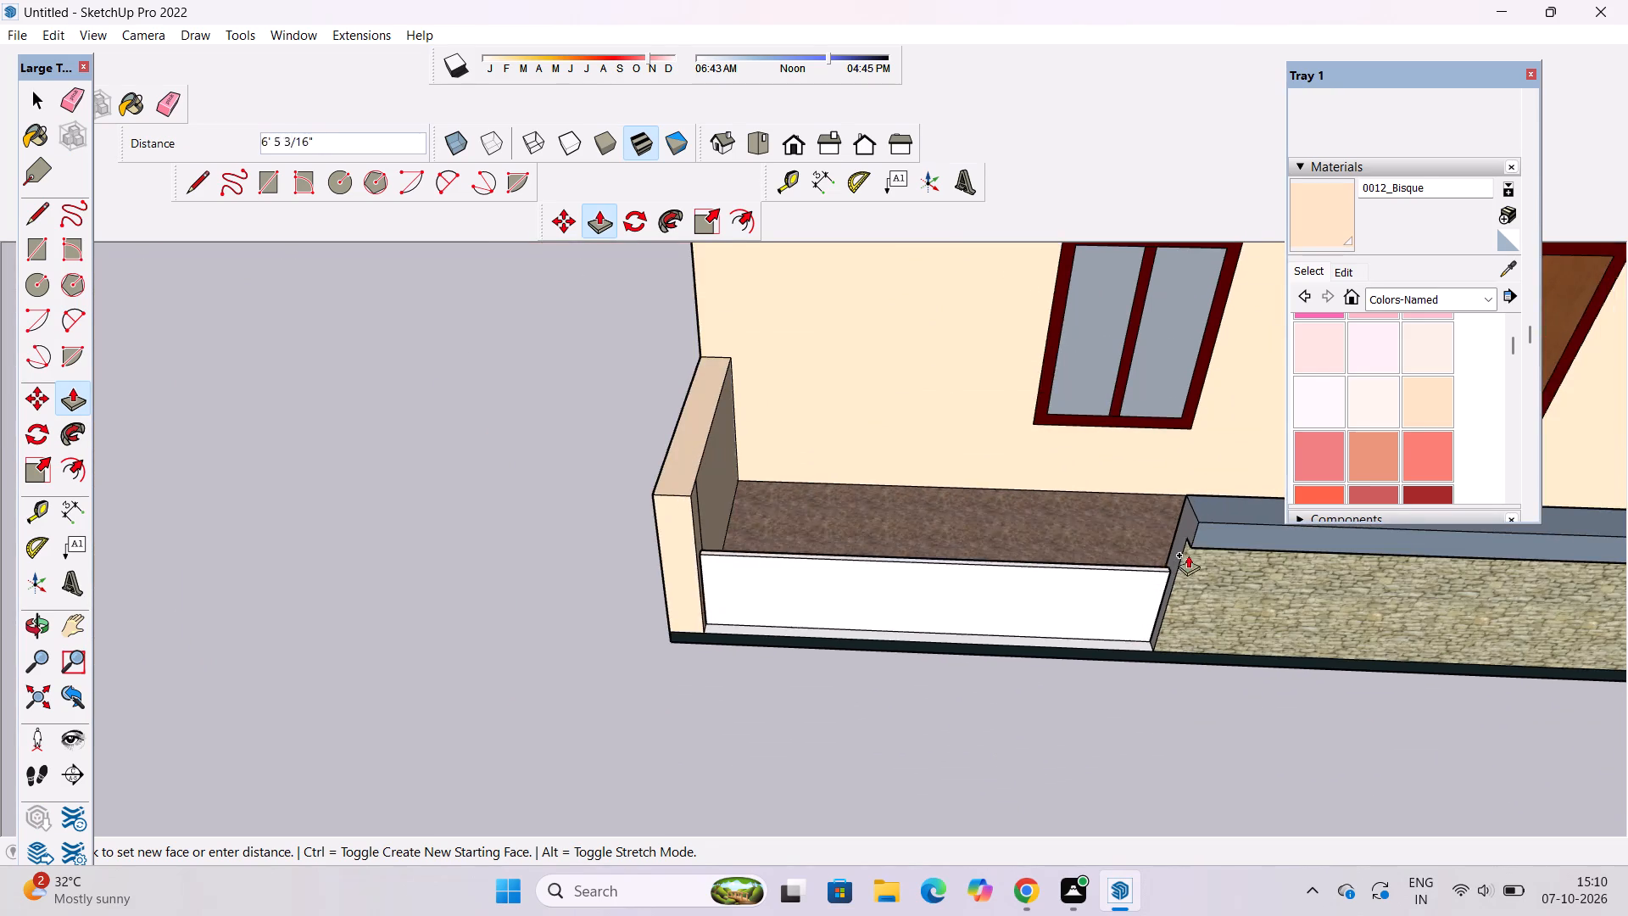
pyautogui.scroll(9, 1192, 534)
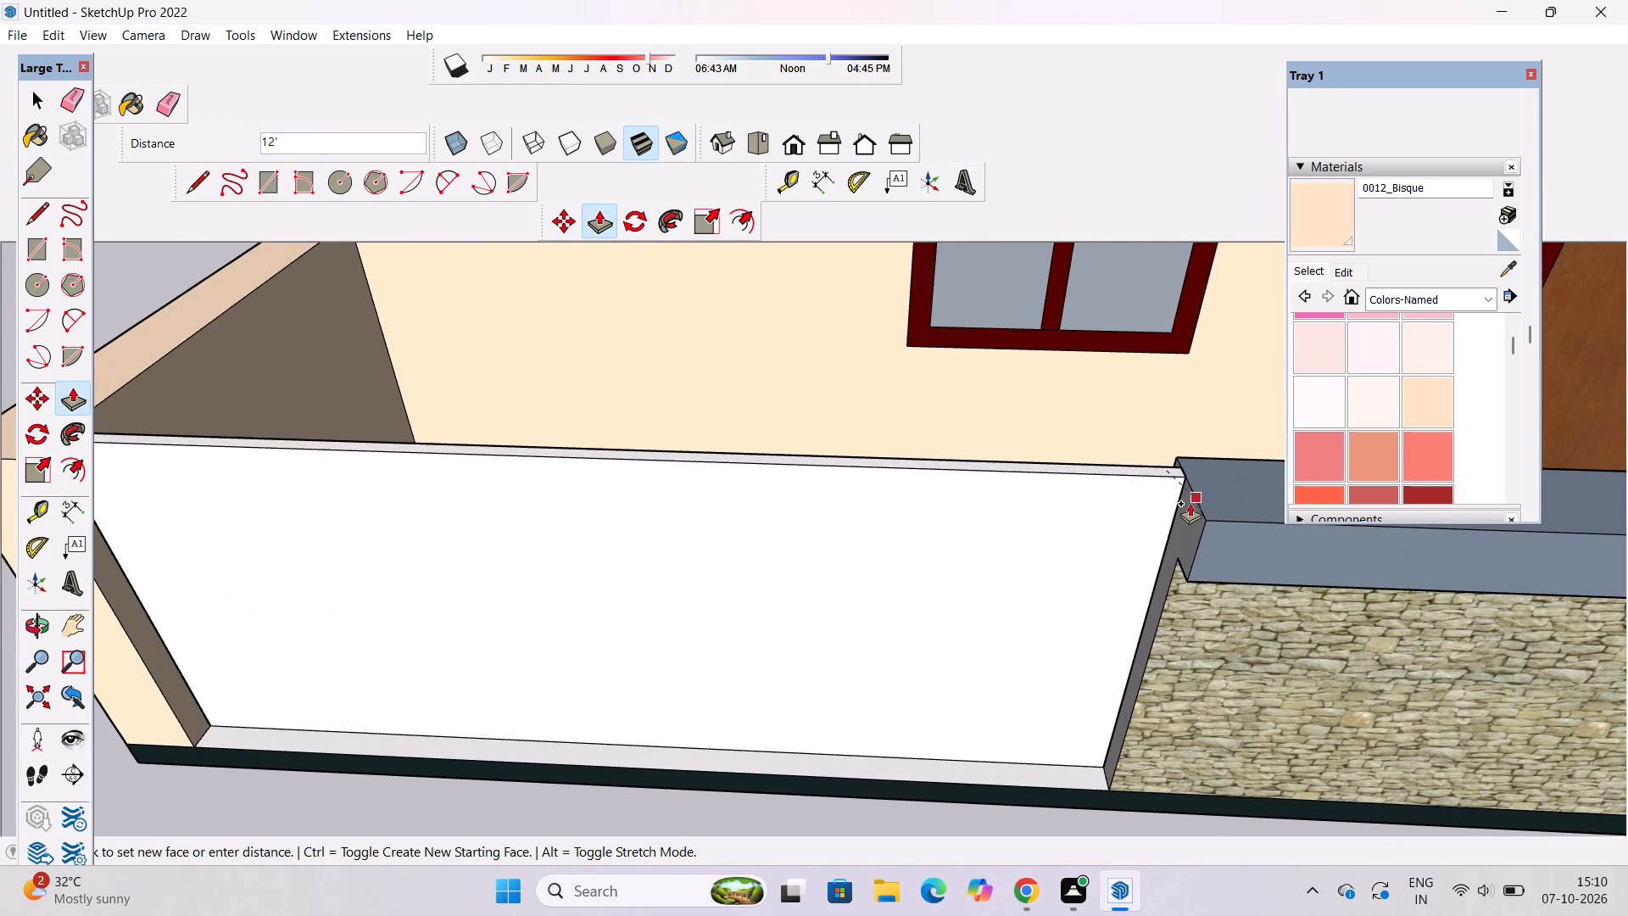
pyautogui.click(1189, 505)
pyautogui.press('space')
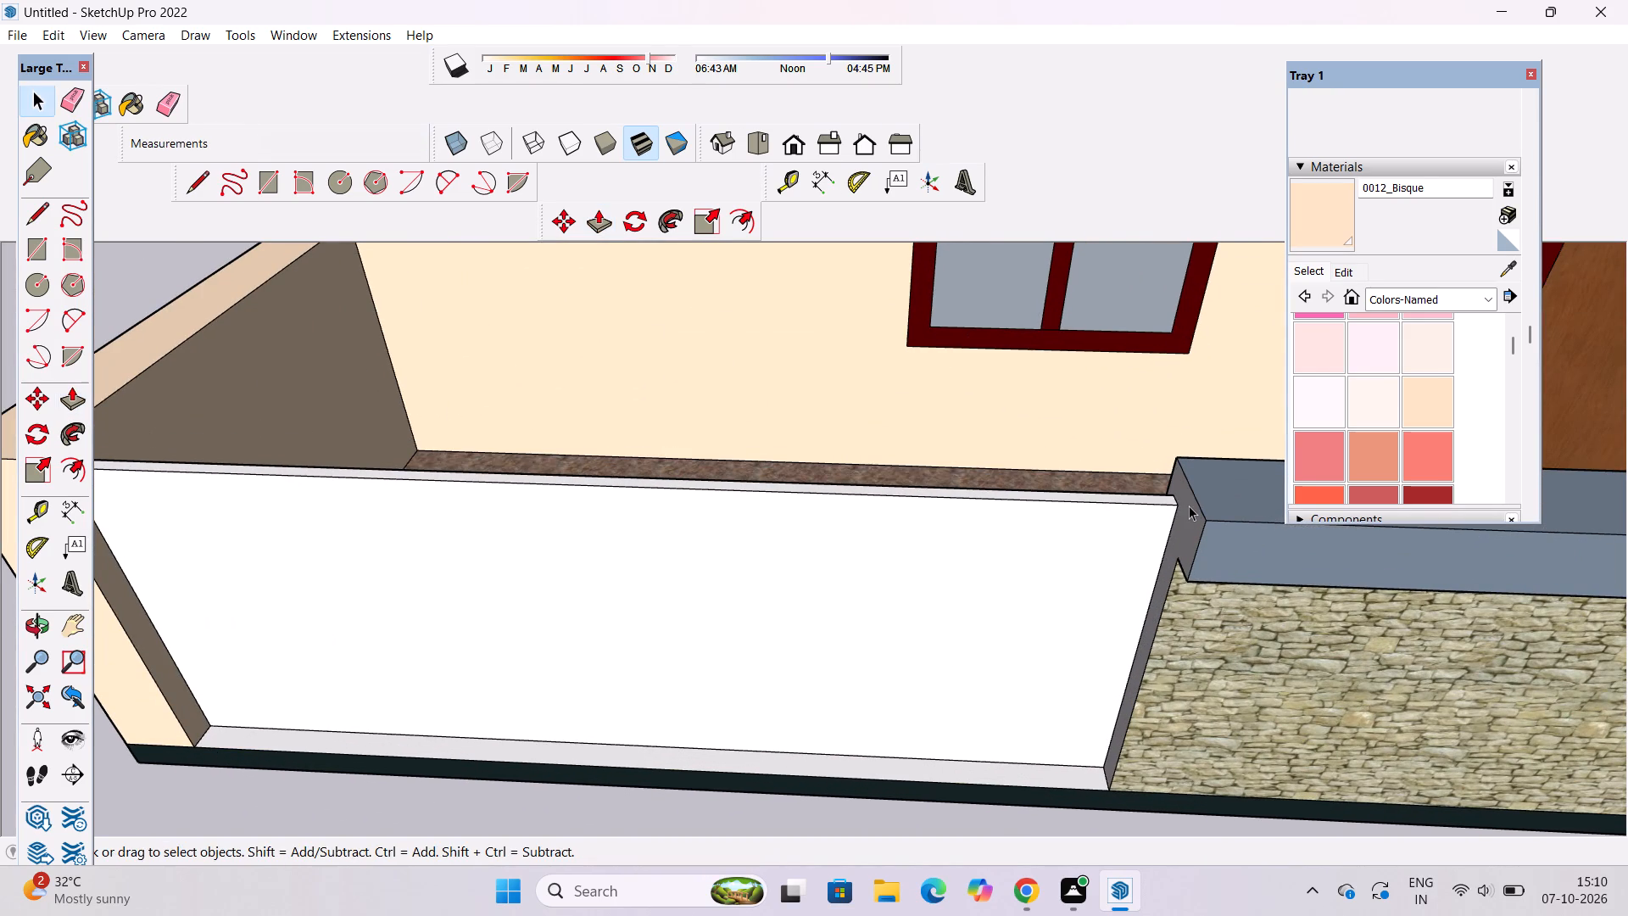
# Paint the exposed end face of the stone boundary wall and its coping, beside the new white wall, with 0012_Bisque.
pyautogui.write('o')
pyautogui.scroll(-5, 1179, 573)
pyautogui.moveTo(1150, 682); pyautogui.dragTo(1153, 536)
pyautogui.scroll(-4, 1132, 545)
pyautogui.keyDown('shift'); pyautogui.moveTo(1121, 561); pyautogui.dragTo(1097, 626); pyautogui.keyUp('shift')
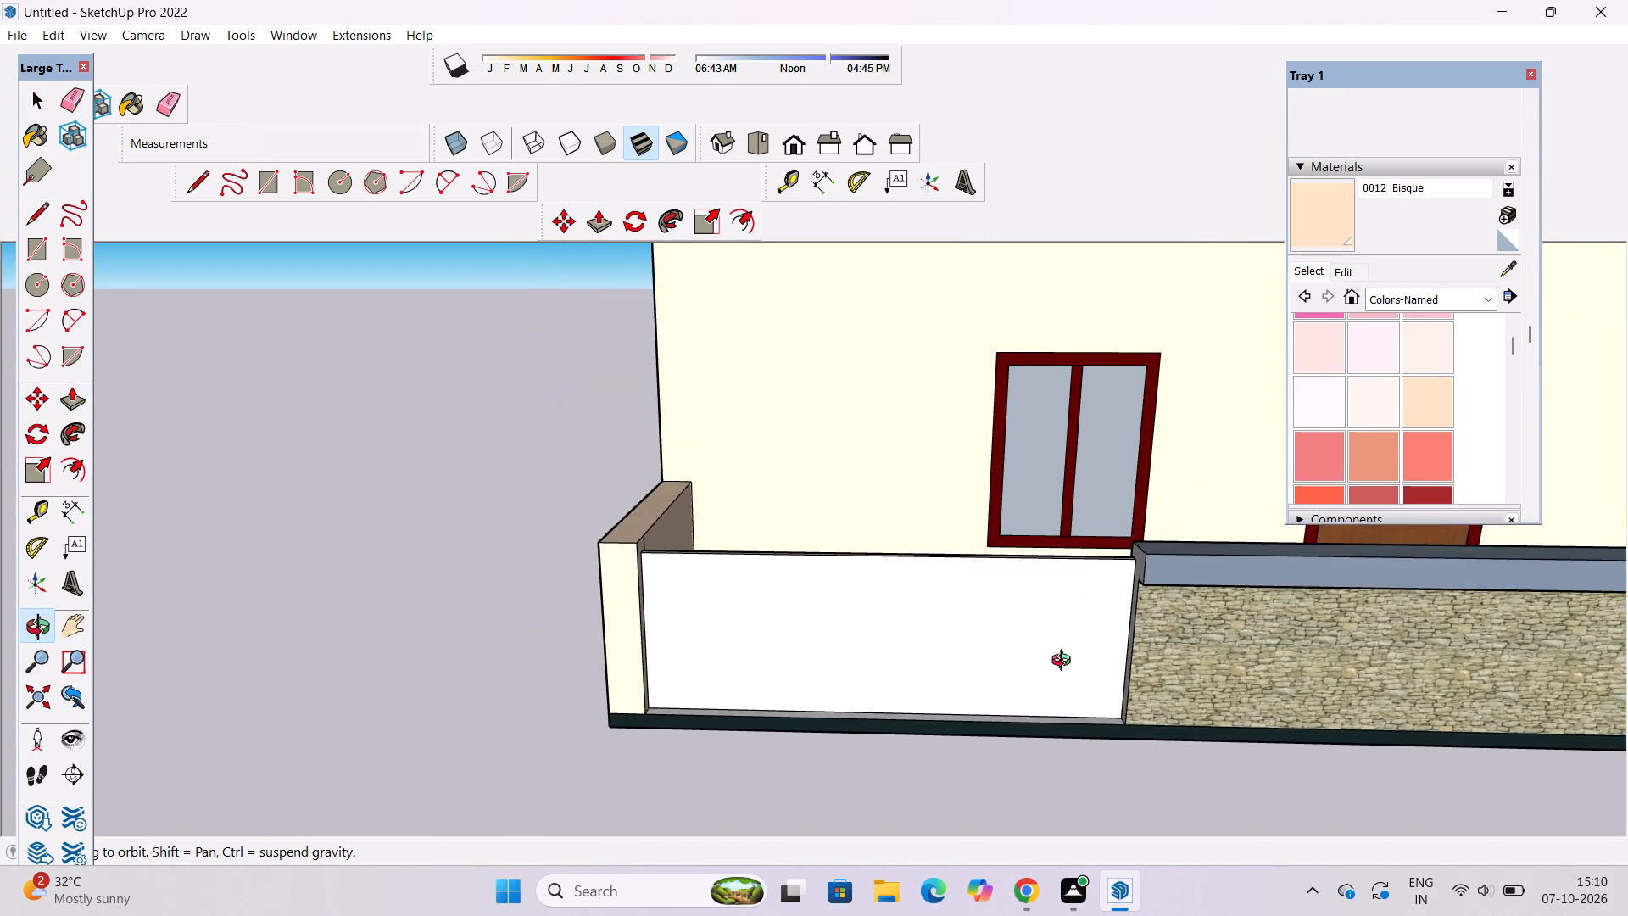
pyautogui.moveTo(1065, 662); pyautogui.dragTo(1273, 679)
pyautogui.keyDown('shift'); pyautogui.moveTo(1118, 574); pyautogui.dragTo(1068, 711); pyautogui.keyUp('shift')
pyautogui.click(1324, 221)
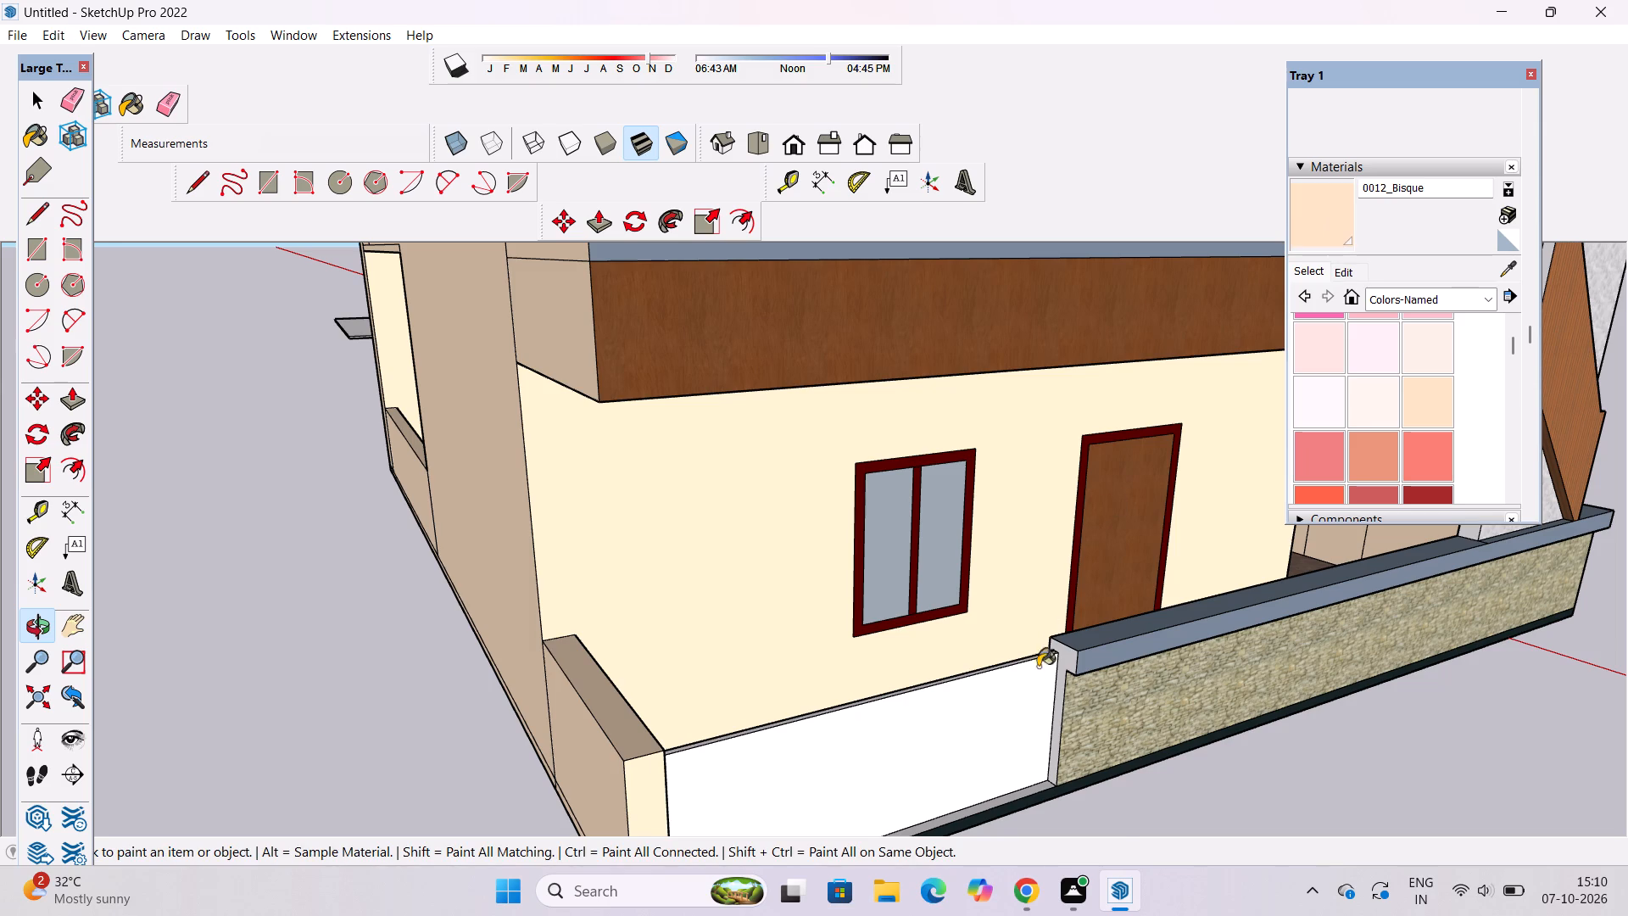
pyautogui.scroll(4, 1044, 680)
pyautogui.click(1068, 642)
pyautogui.press('space')
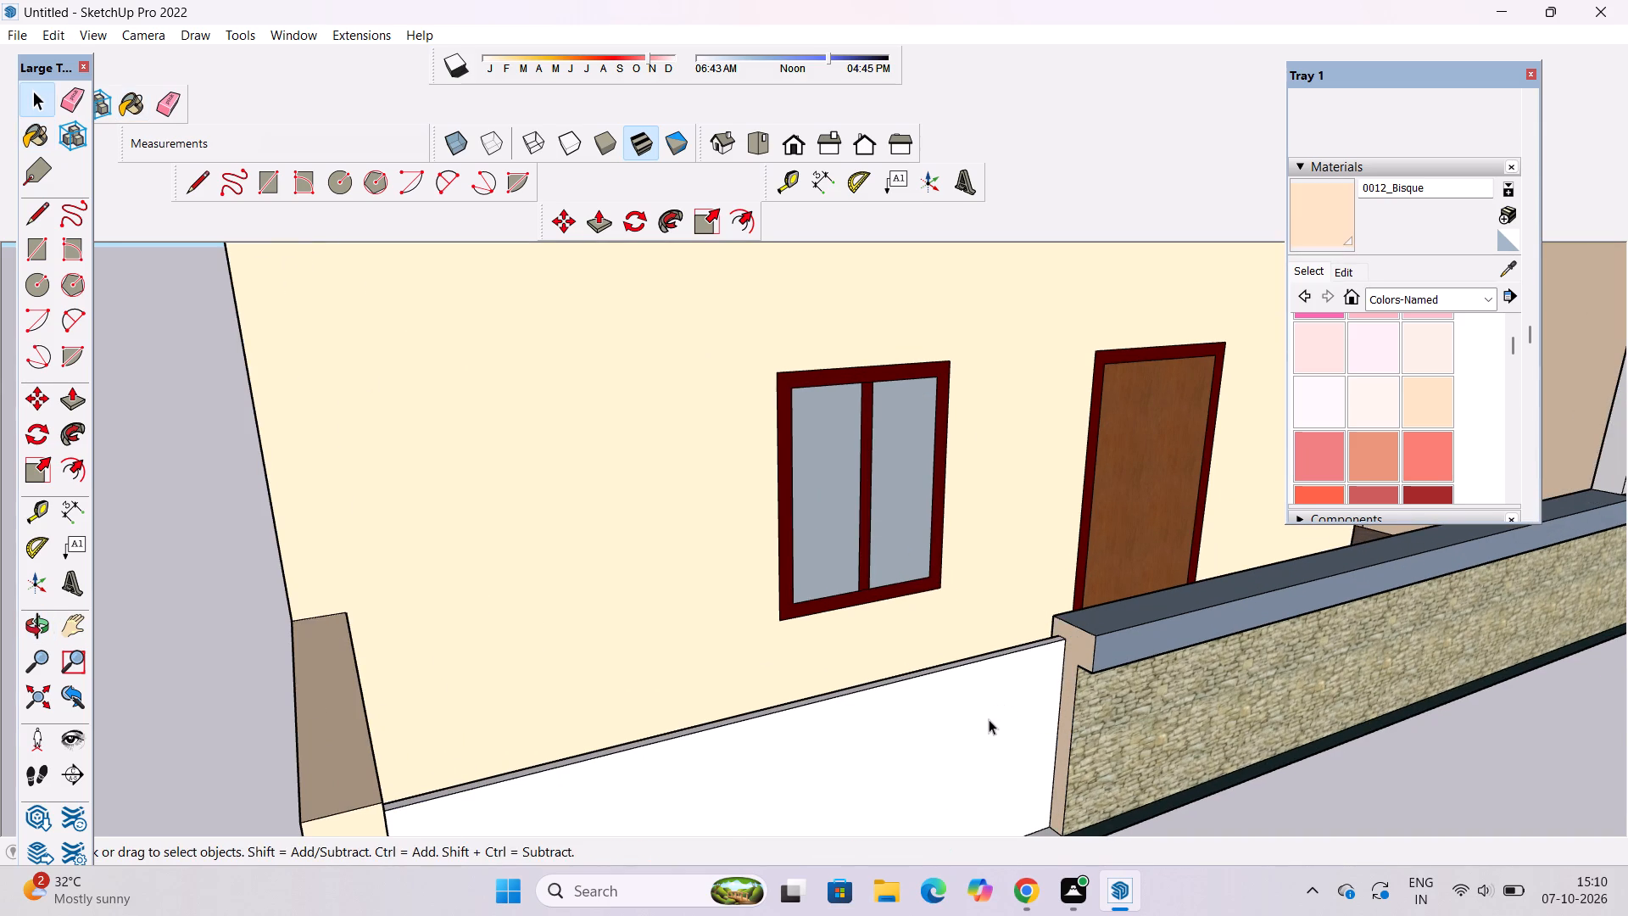
# Paint the outer face of the new white terrace wall with Stone Masonry Multi from the Brick, Cladding and Siding materials.
pyautogui.press('o')
pyautogui.scroll(-7, 990, 719)
pyautogui.moveTo(1084, 753); pyautogui.dragTo(978, 652)
pyautogui.scroll(-4, 918, 648)
pyautogui.moveTo(939, 653); pyautogui.dragTo(909, 666)
pyautogui.moveTo(909, 670); pyautogui.dragTo(888, 679)
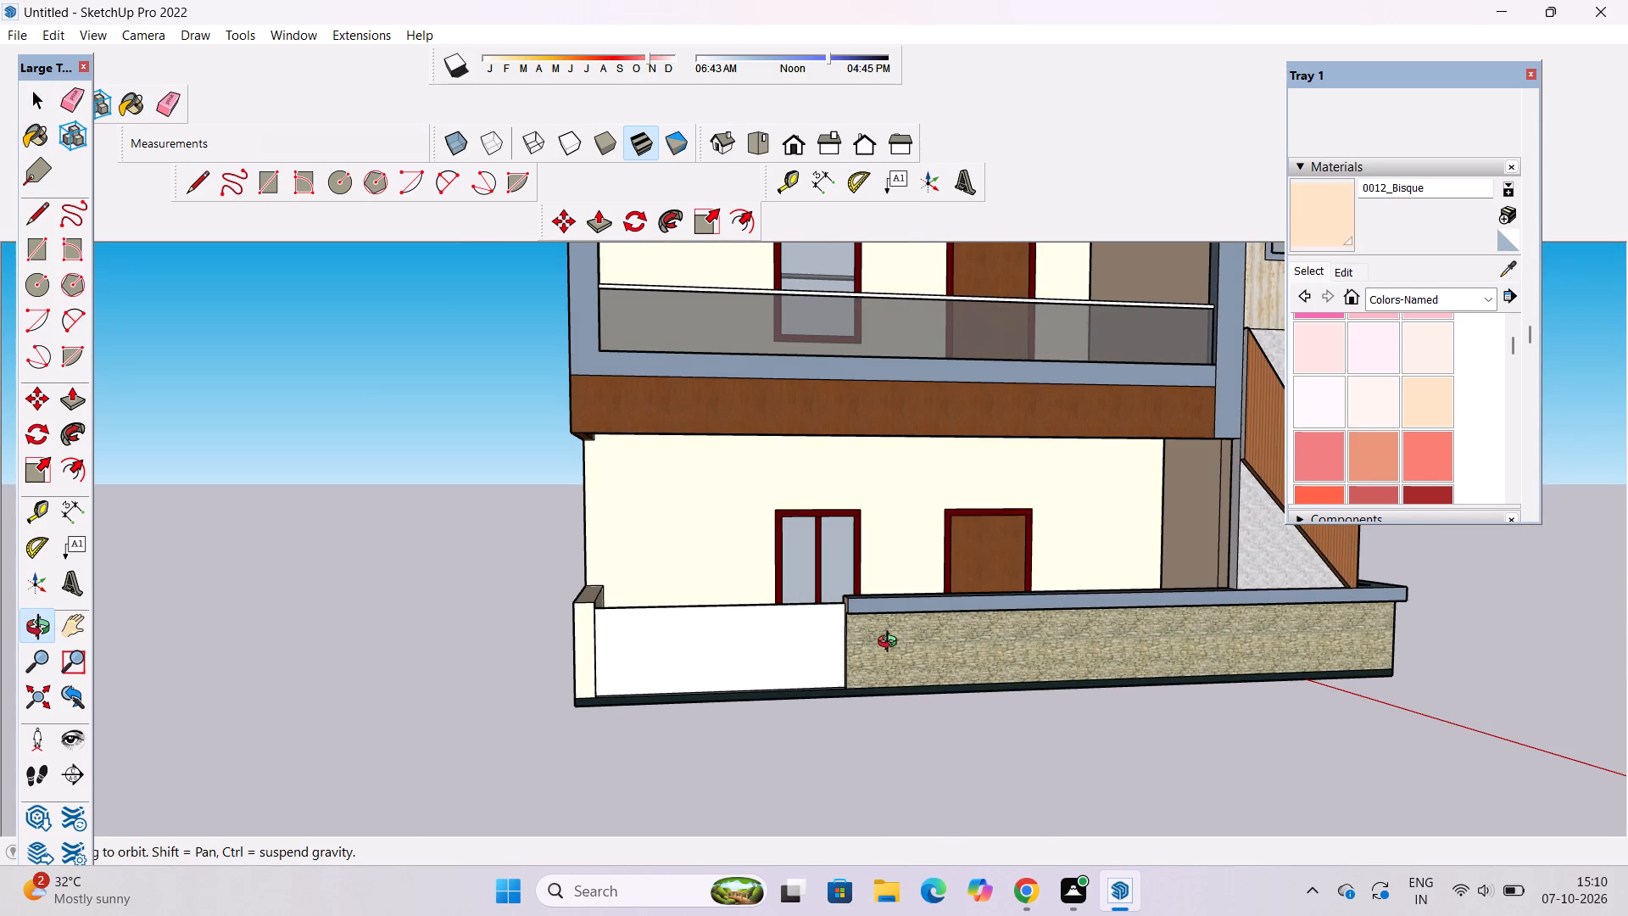
pyautogui.keyDown('shift'); pyautogui.moveTo(952, 667); pyautogui.dragTo(937, 666); pyautogui.keyUp('shift')
pyautogui.moveTo(912, 666); pyautogui.dragTo(873, 668)
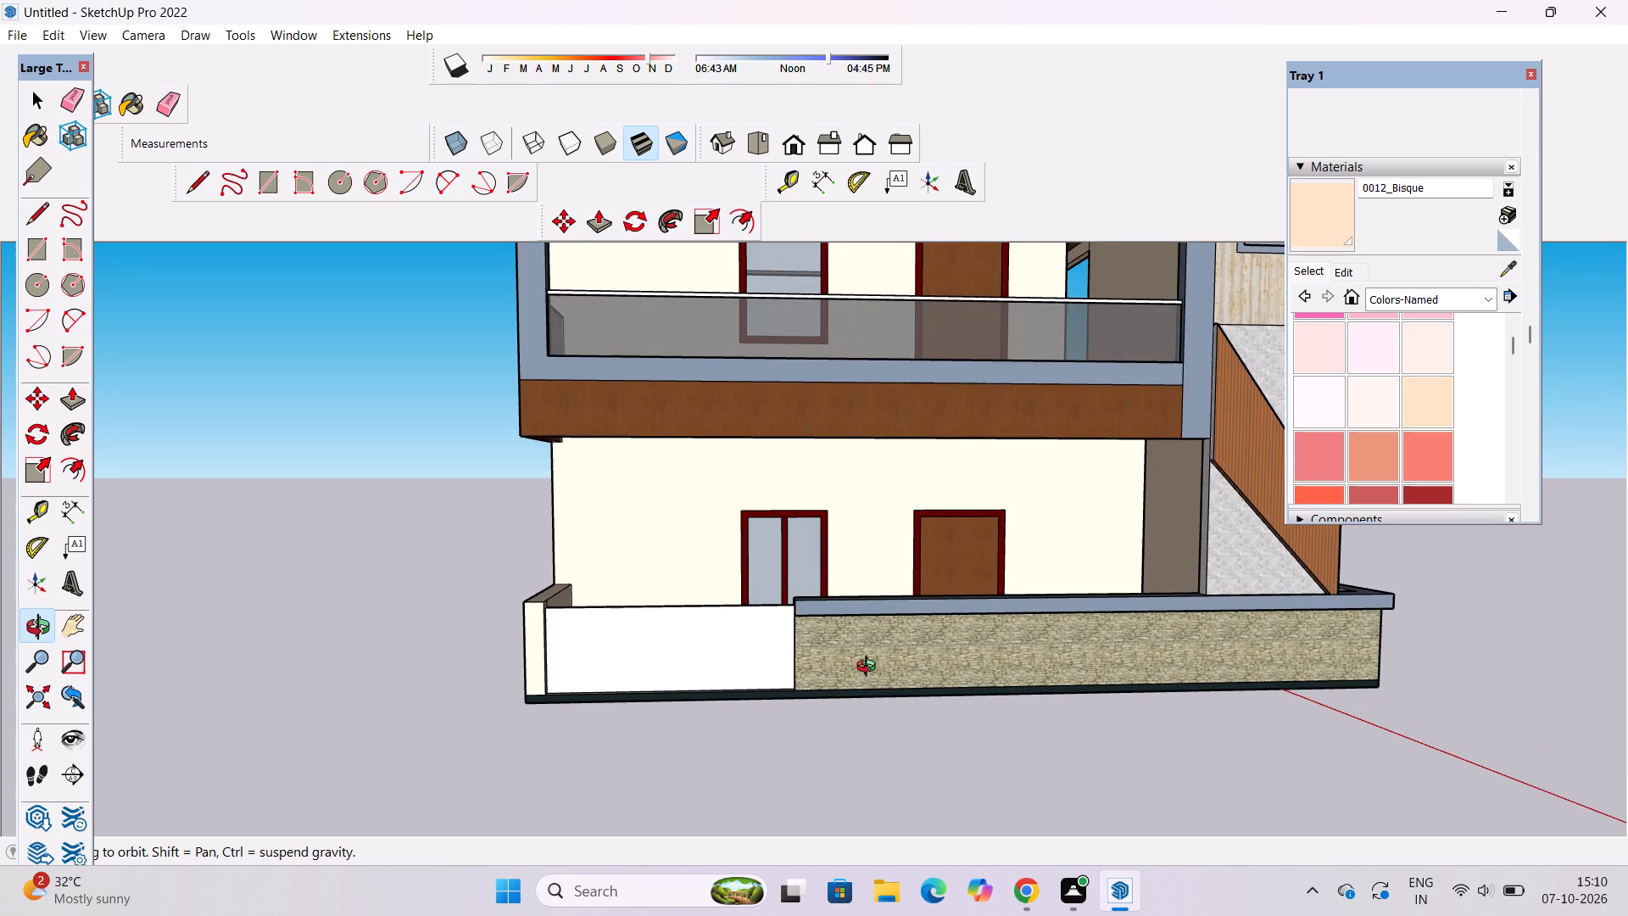
pyautogui.moveTo(914, 674); pyautogui.dragTo(889, 674)
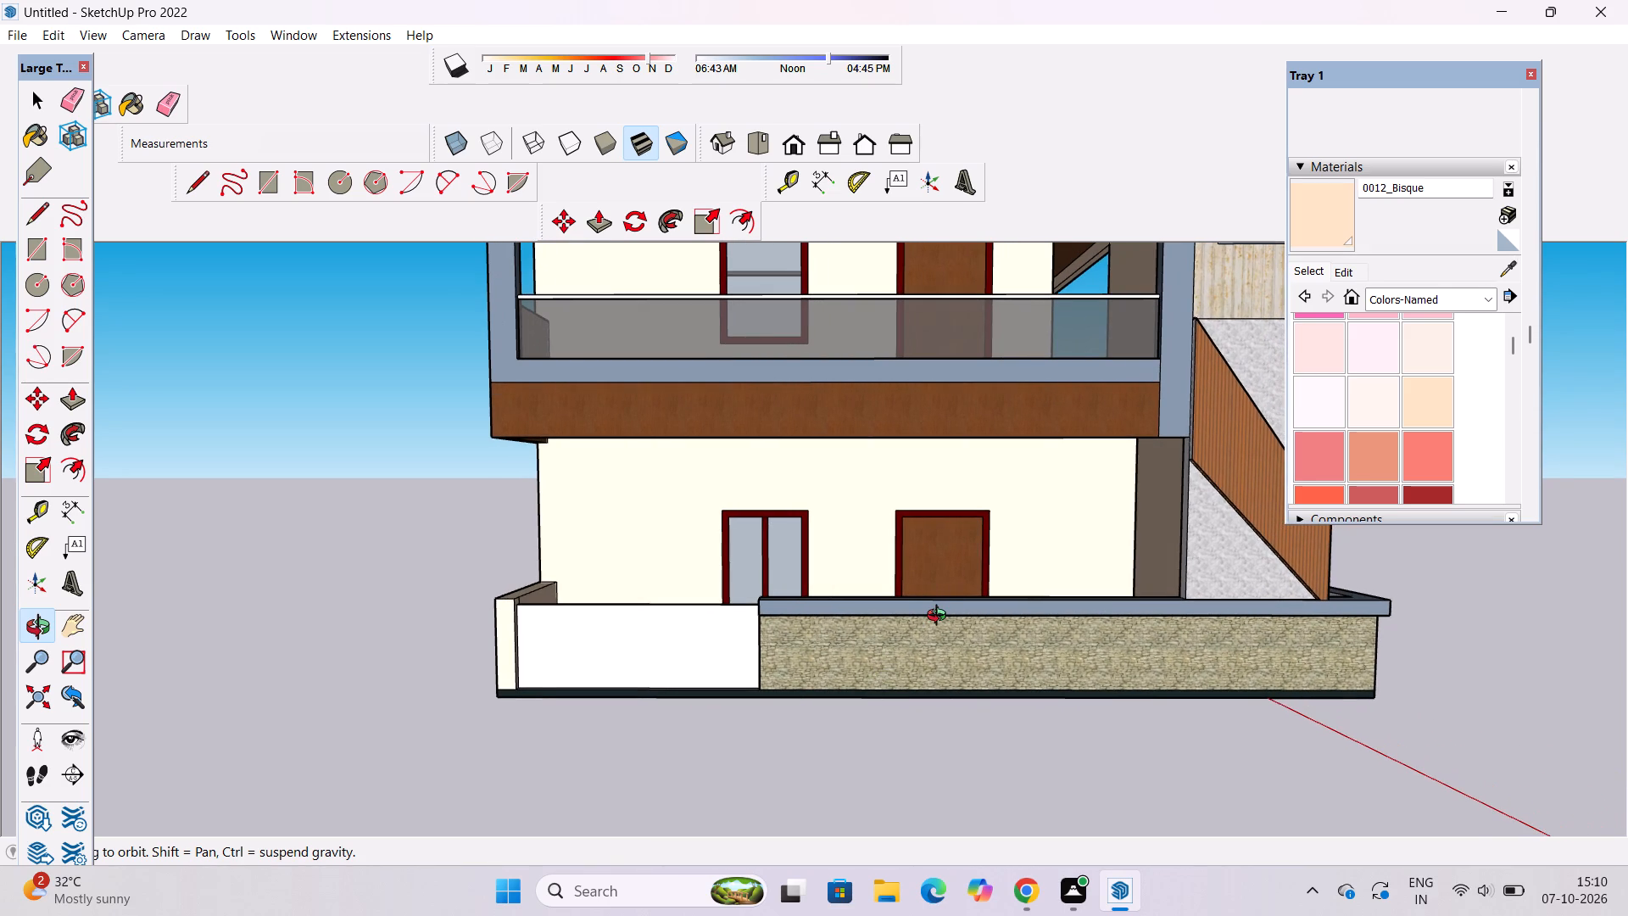
pyautogui.scroll(-3, 949, 609)
pyautogui.moveTo(878, 634); pyautogui.dragTo(948, 646)
pyautogui.moveTo(995, 584); pyautogui.dragTo(905, 577)
pyautogui.moveTo(870, 623); pyautogui.dragTo(865, 609)
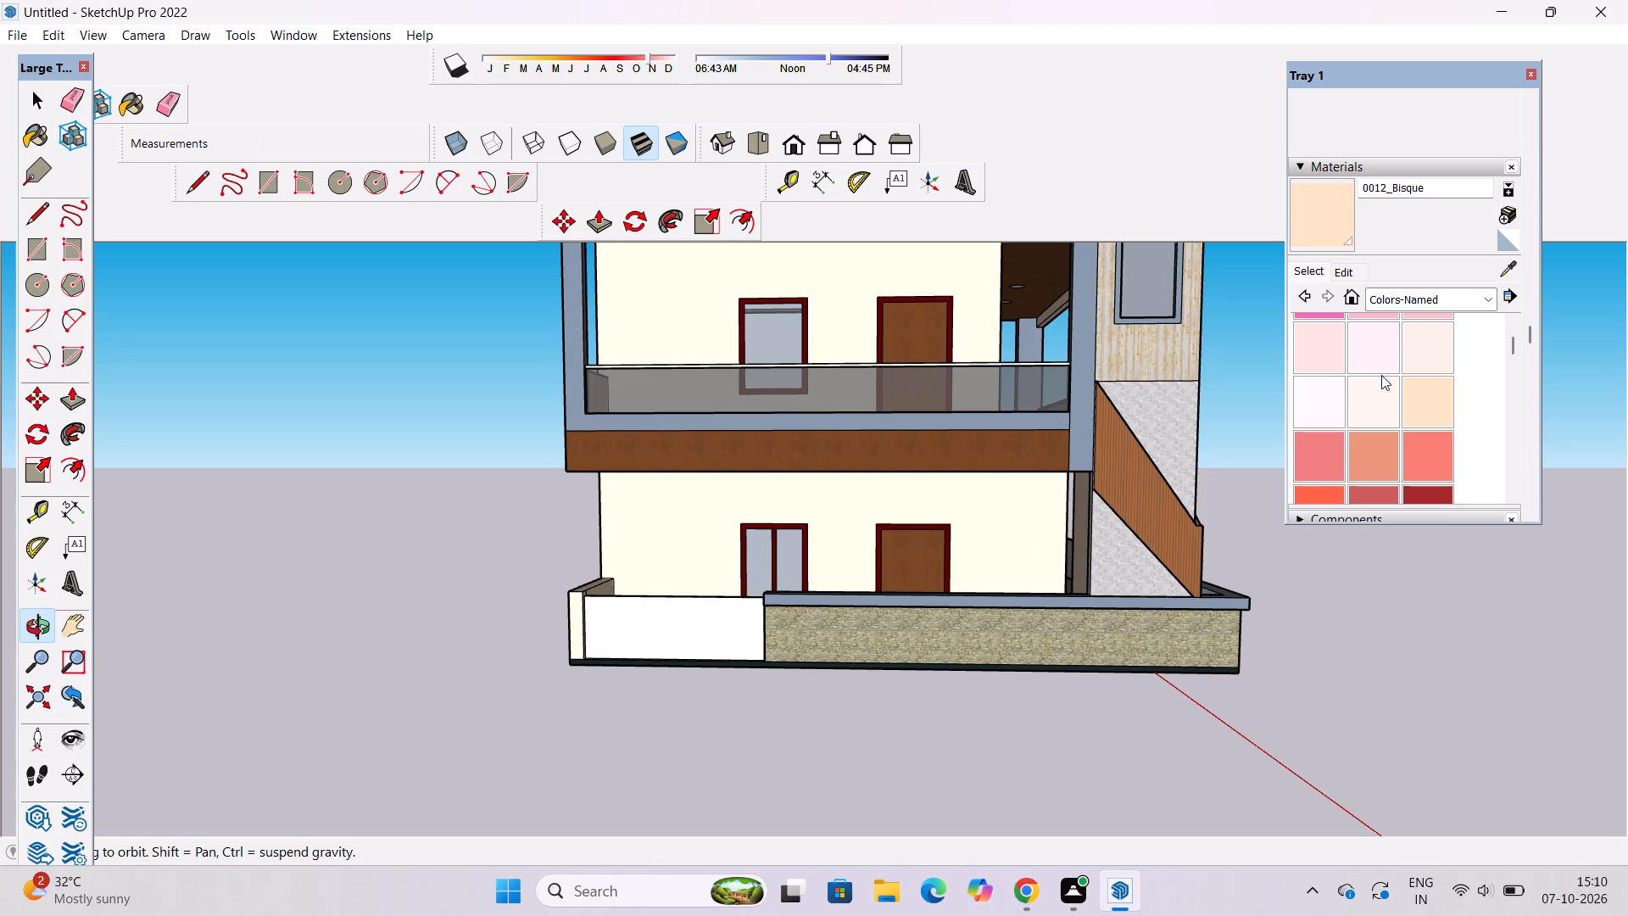
pyautogui.click(1435, 293)
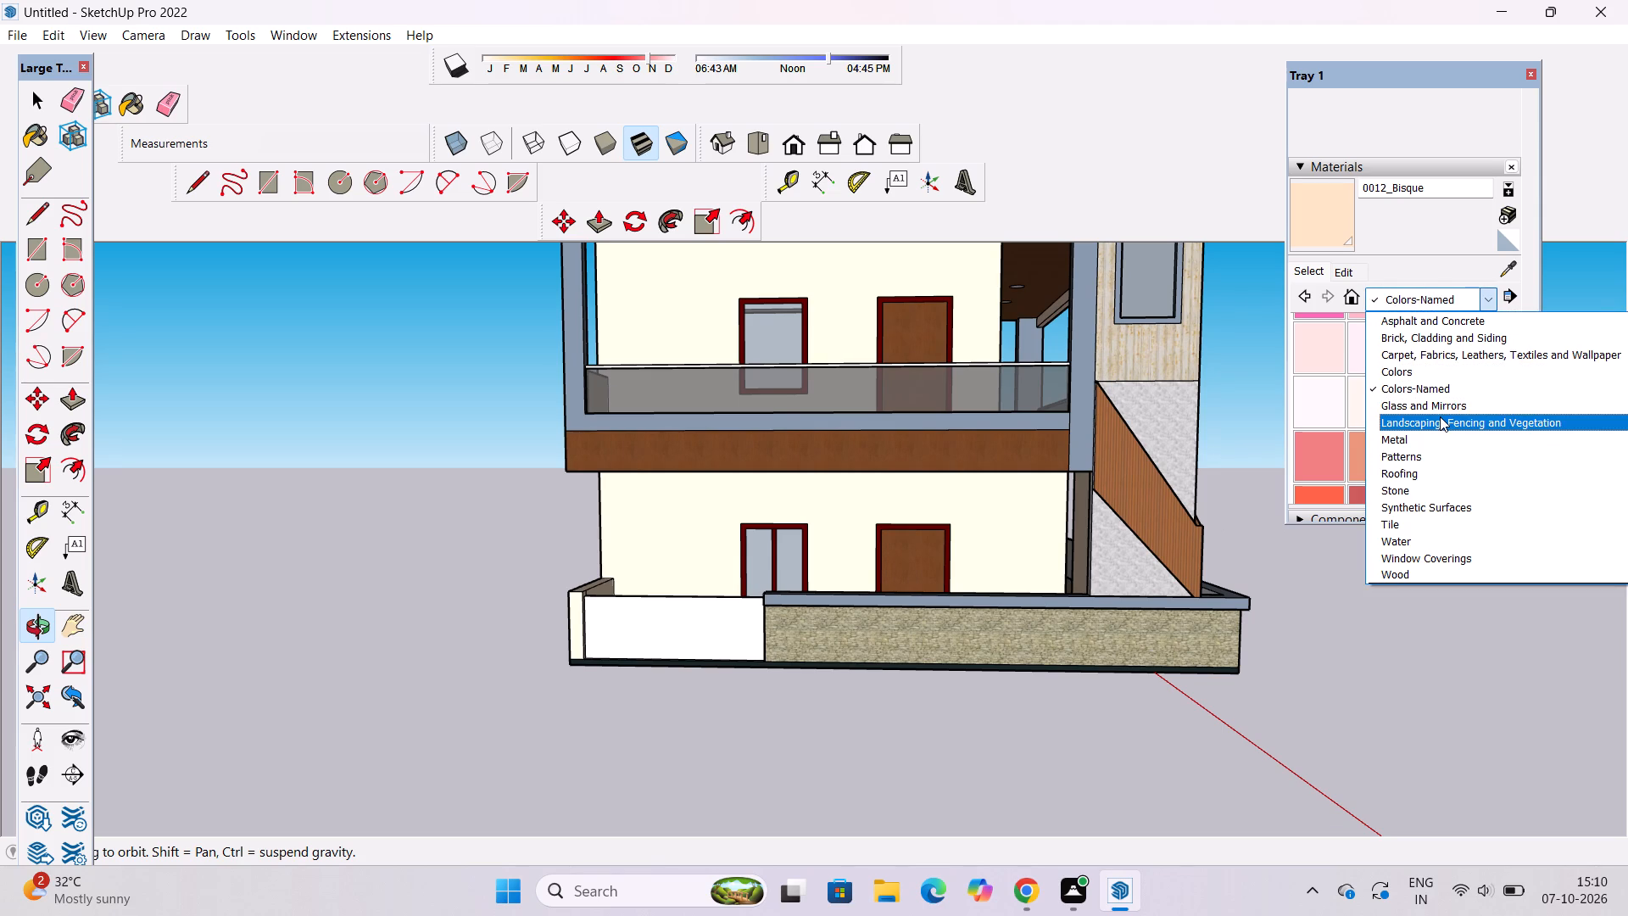
pyautogui.click(1439, 340)
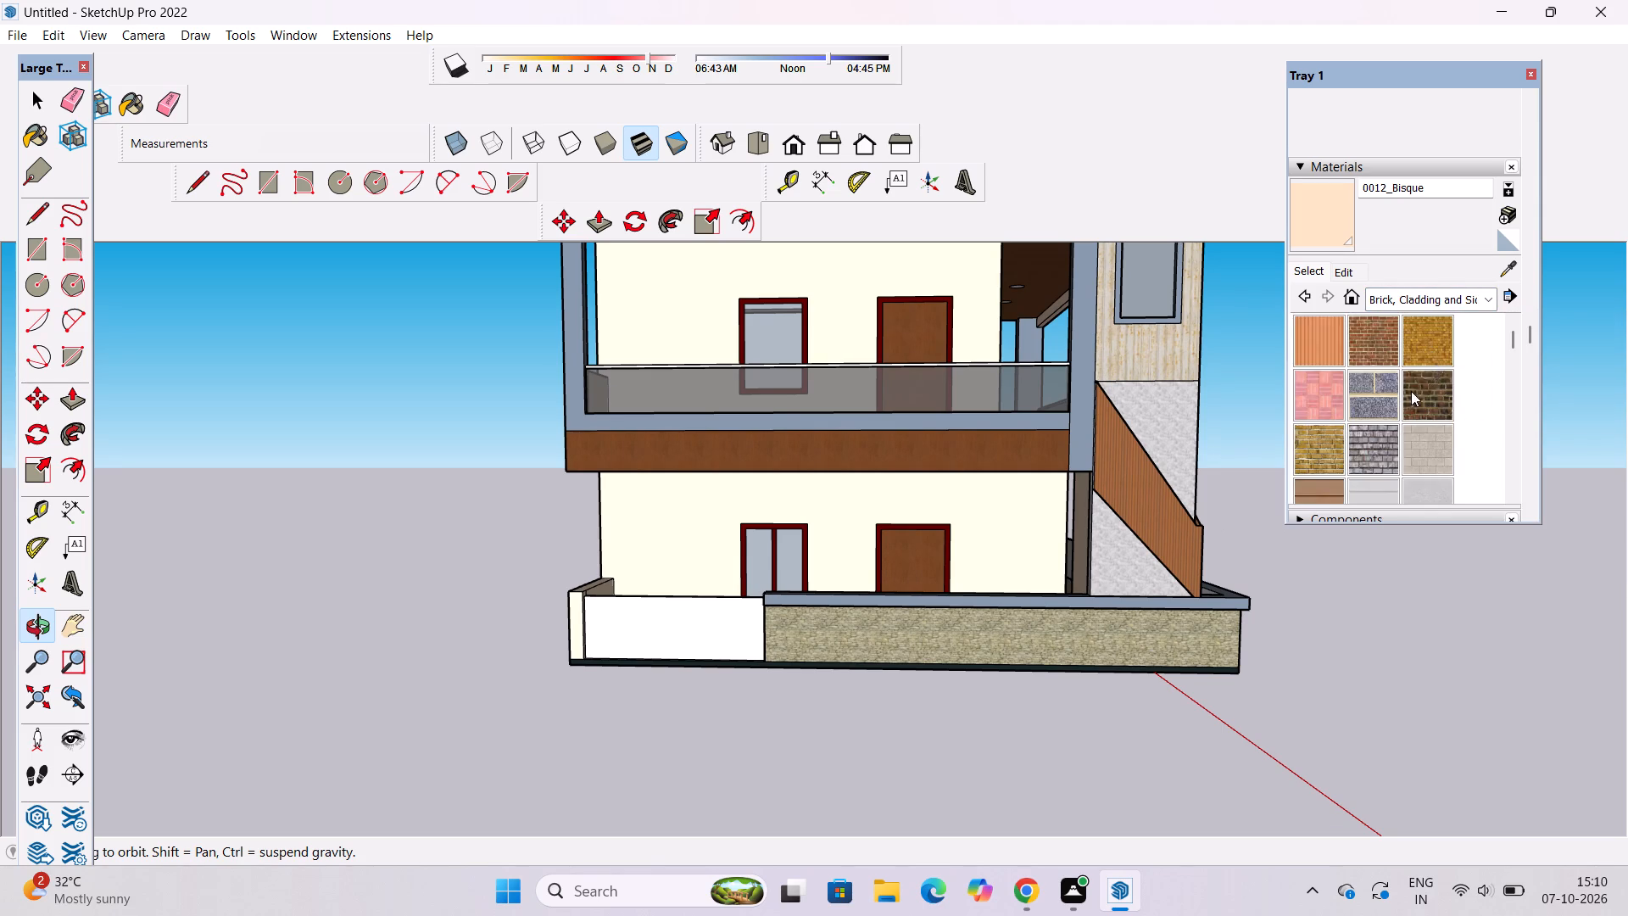
pyautogui.scroll(-3, 1409, 393)
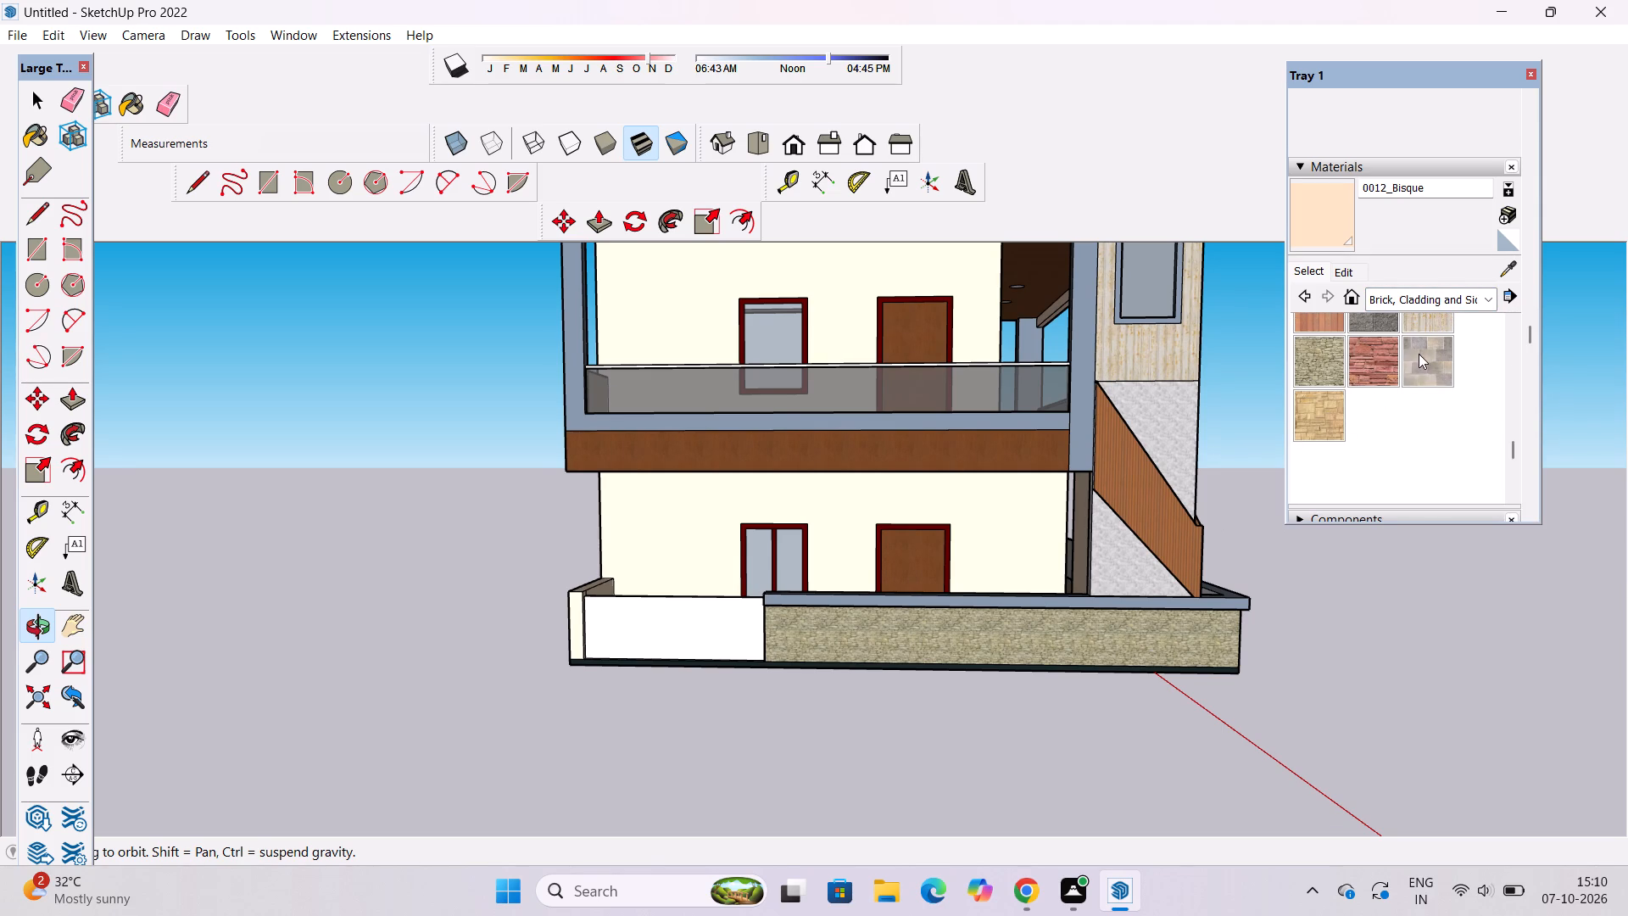
pyautogui.click(1419, 353)
pyautogui.click(668, 633)
pyautogui.scroll(1, 794, 575)
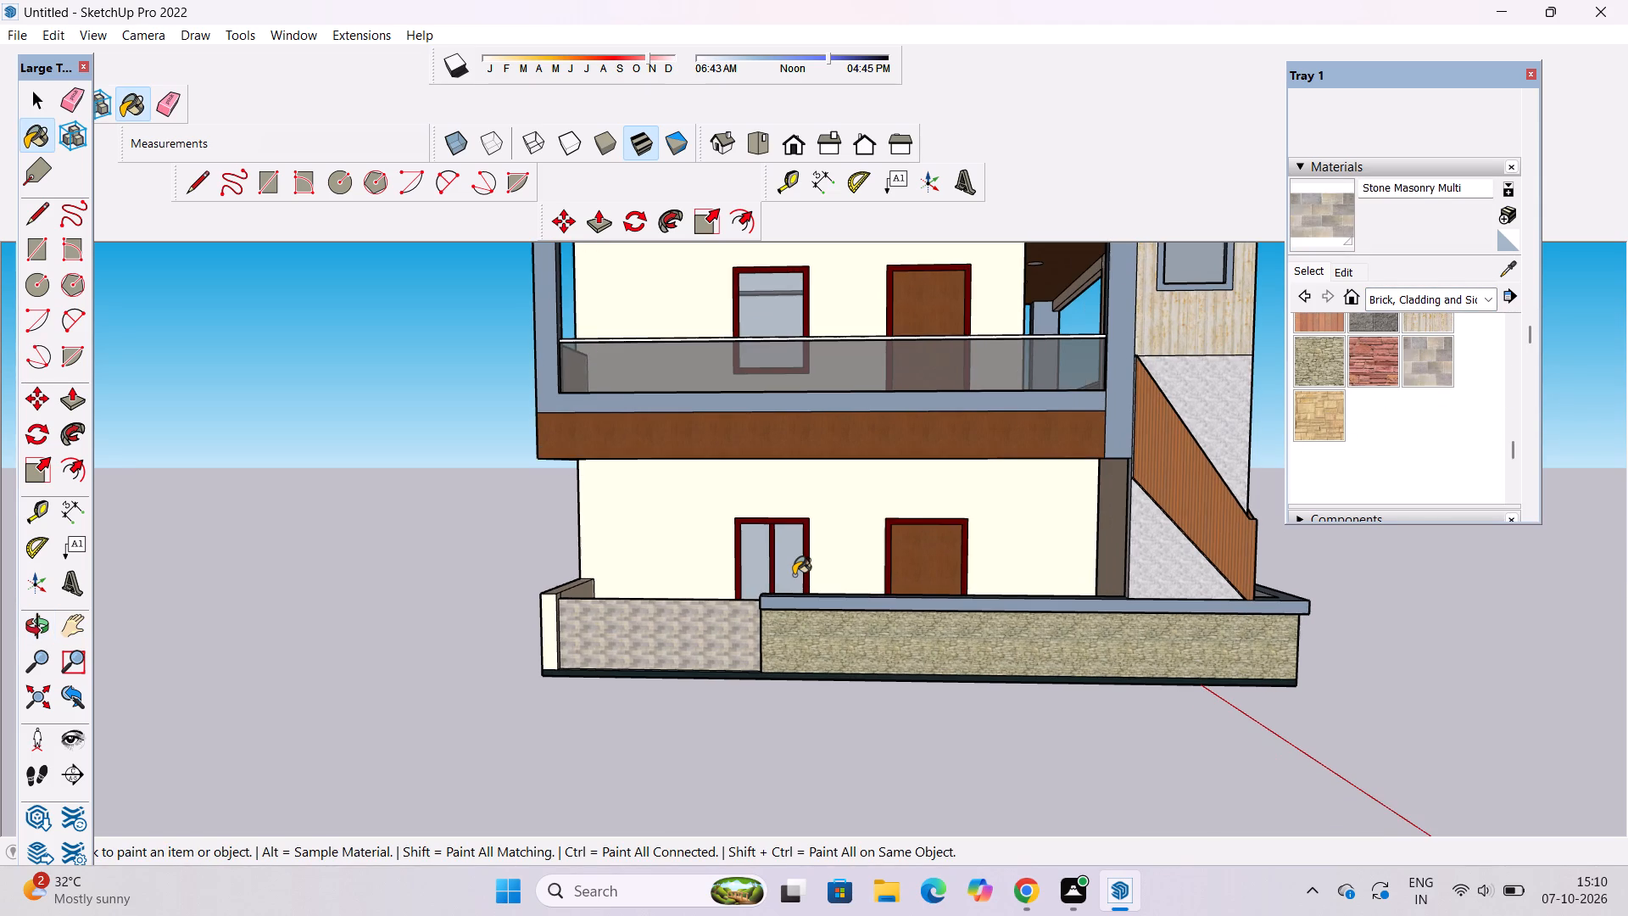
# Paint the top and inner faces of the new terrace wall with the same Stone Masonry Multi.
pyautogui.press('o')
pyautogui.moveTo(794, 567); pyautogui.dragTo(509, 708)
pyautogui.scroll(12, 449, 667)
pyautogui.moveTo(504, 687); pyautogui.dragTo(482, 698)
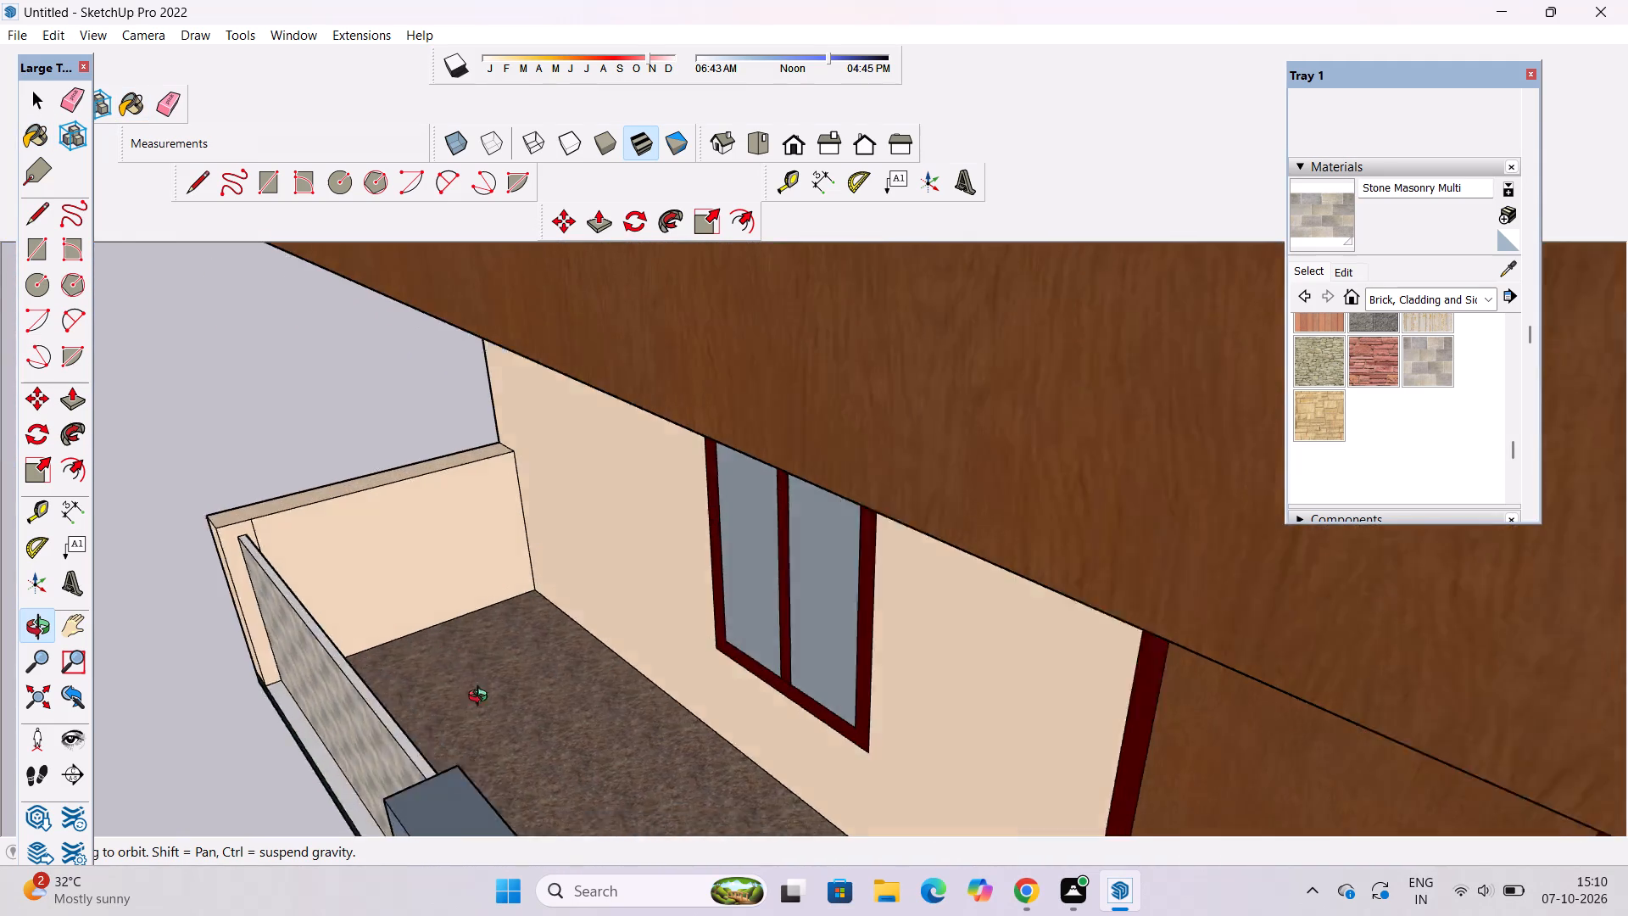
pyautogui.moveTo(482, 698); pyautogui.dragTo(418, 694)
pyautogui.scroll(5, 349, 667)
pyautogui.click(1321, 226)
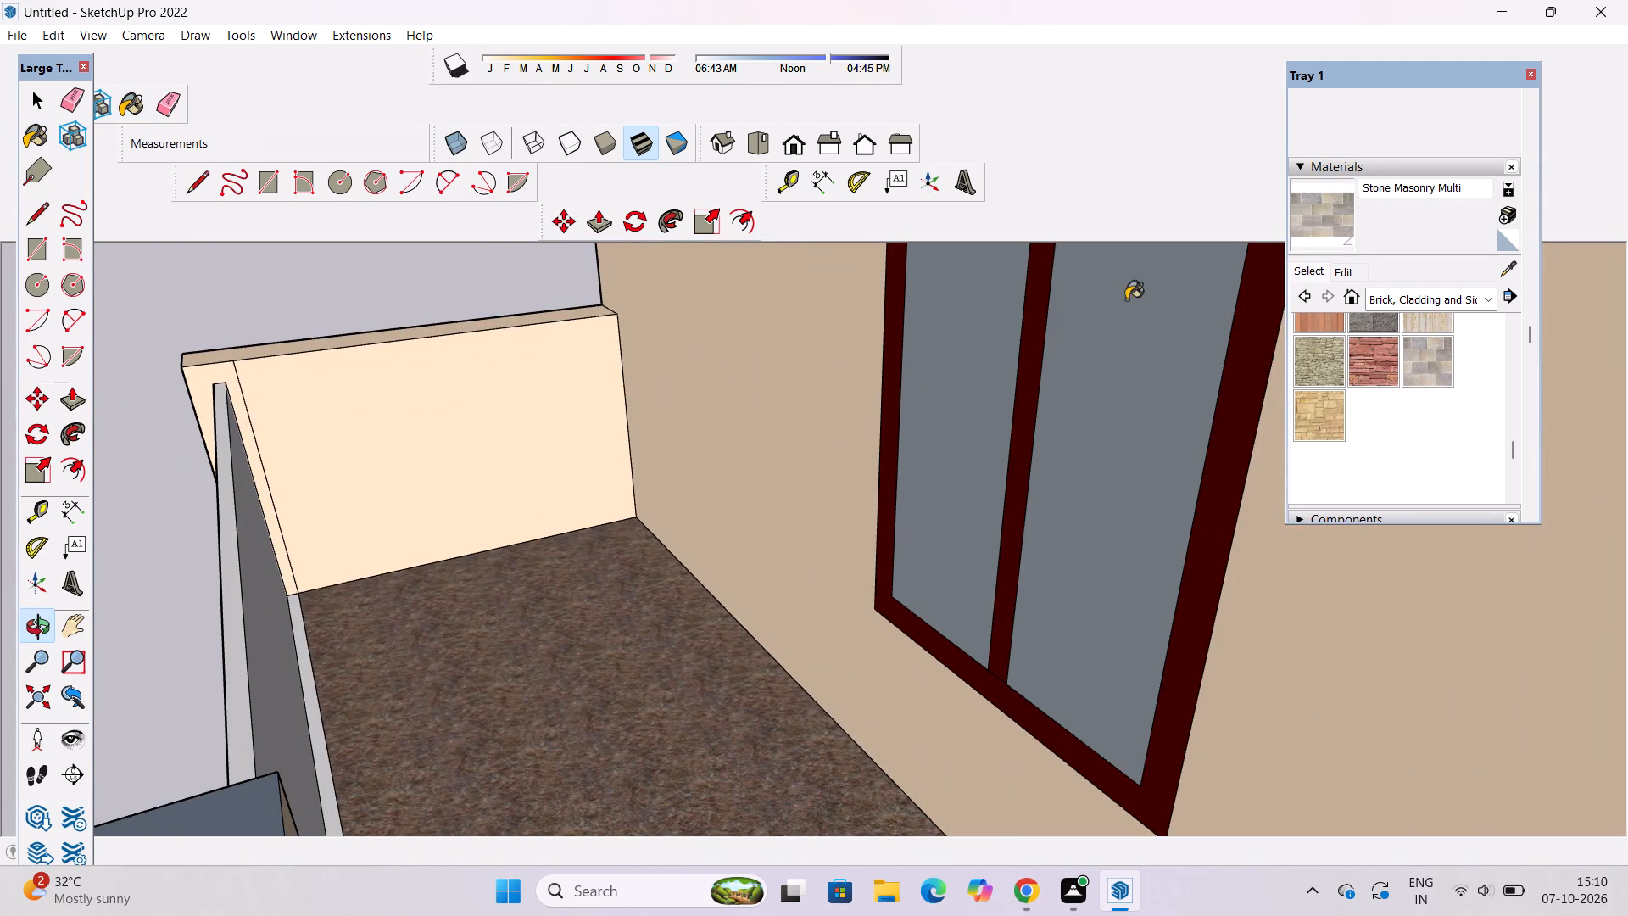
pyautogui.scroll(3, 211, 707)
pyautogui.click(268, 659)
pyautogui.click(298, 635)
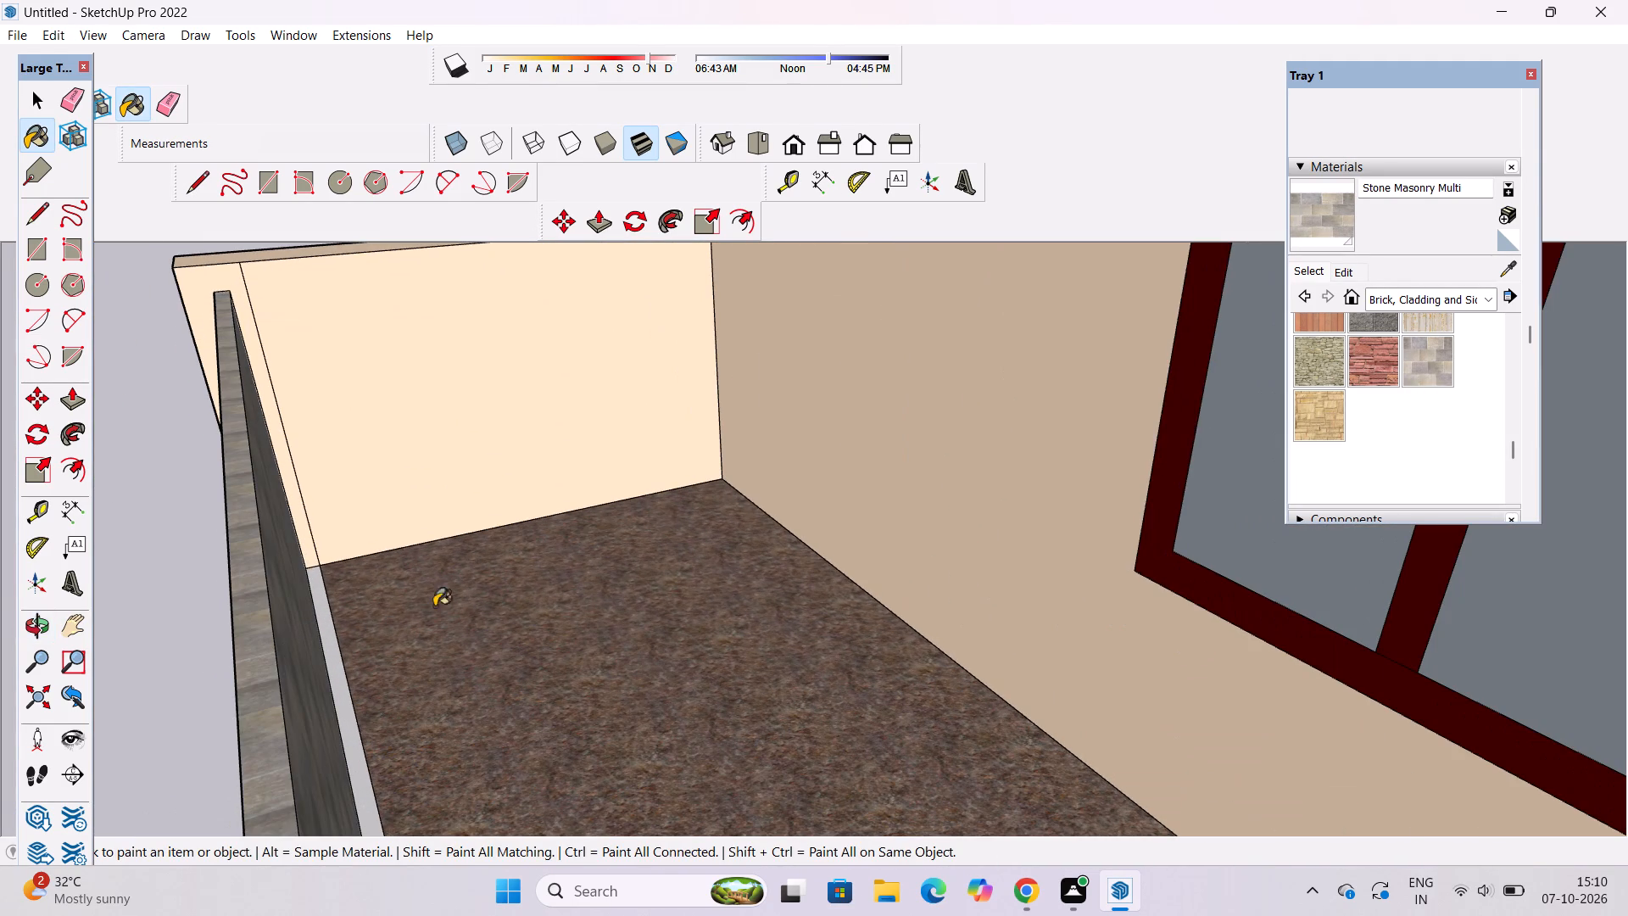
# Adjust the colour brightness of the Stone Masonry Multi material.
pyautogui.click(1352, 277)
pyautogui.click(1395, 370)
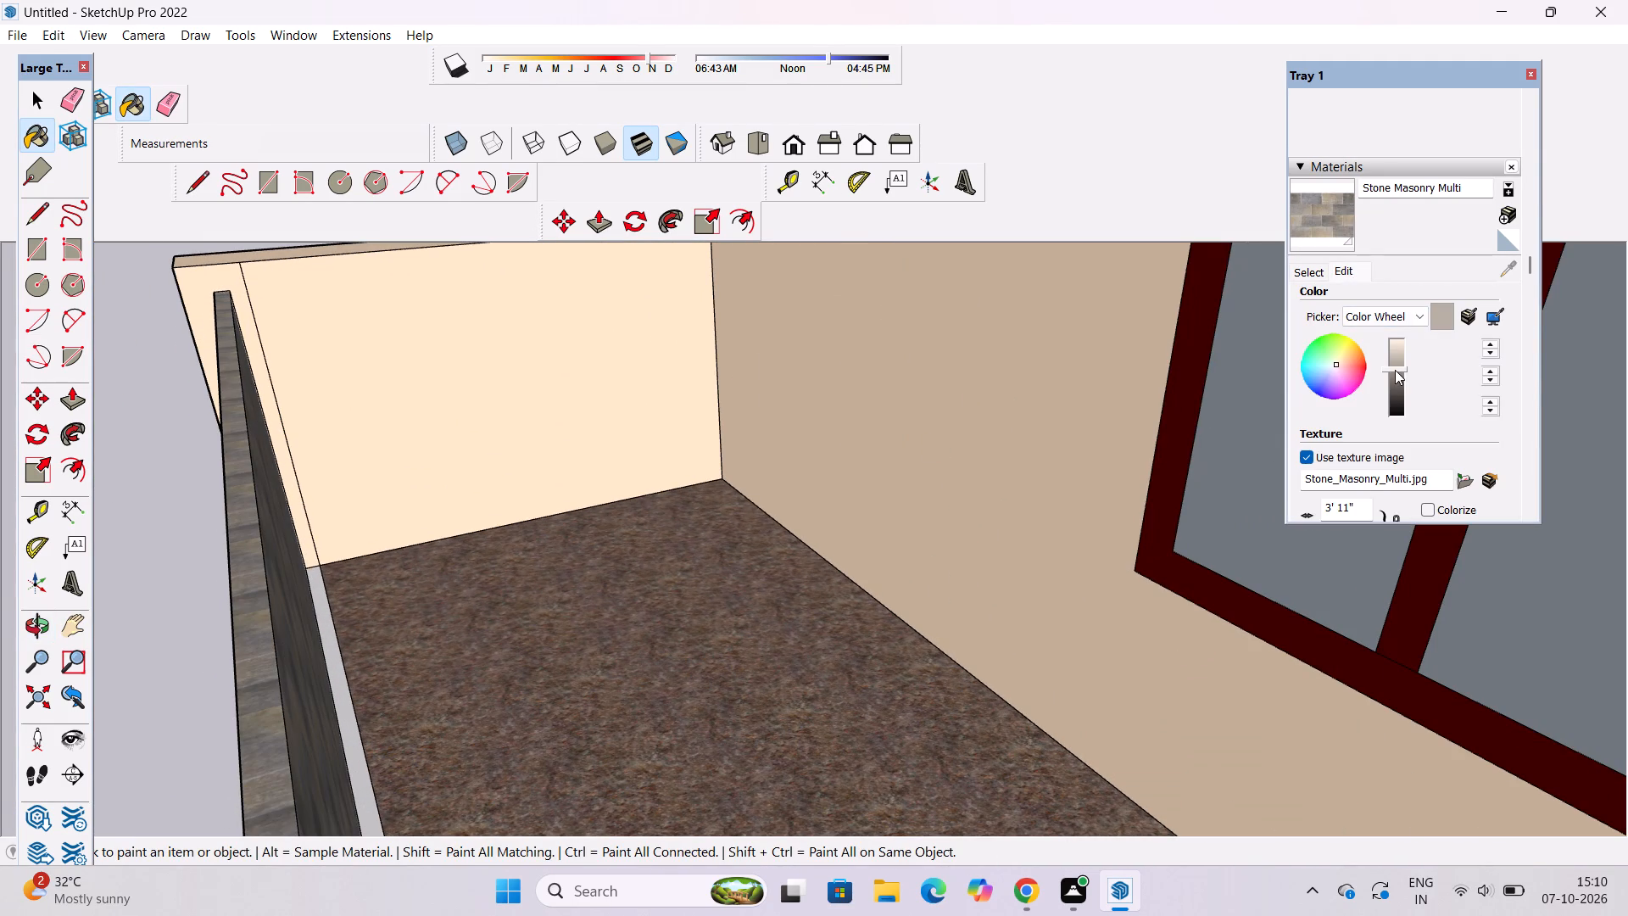
# Check the building using the standard front, top and back views, and look around its rear side.
pyautogui.press('o')
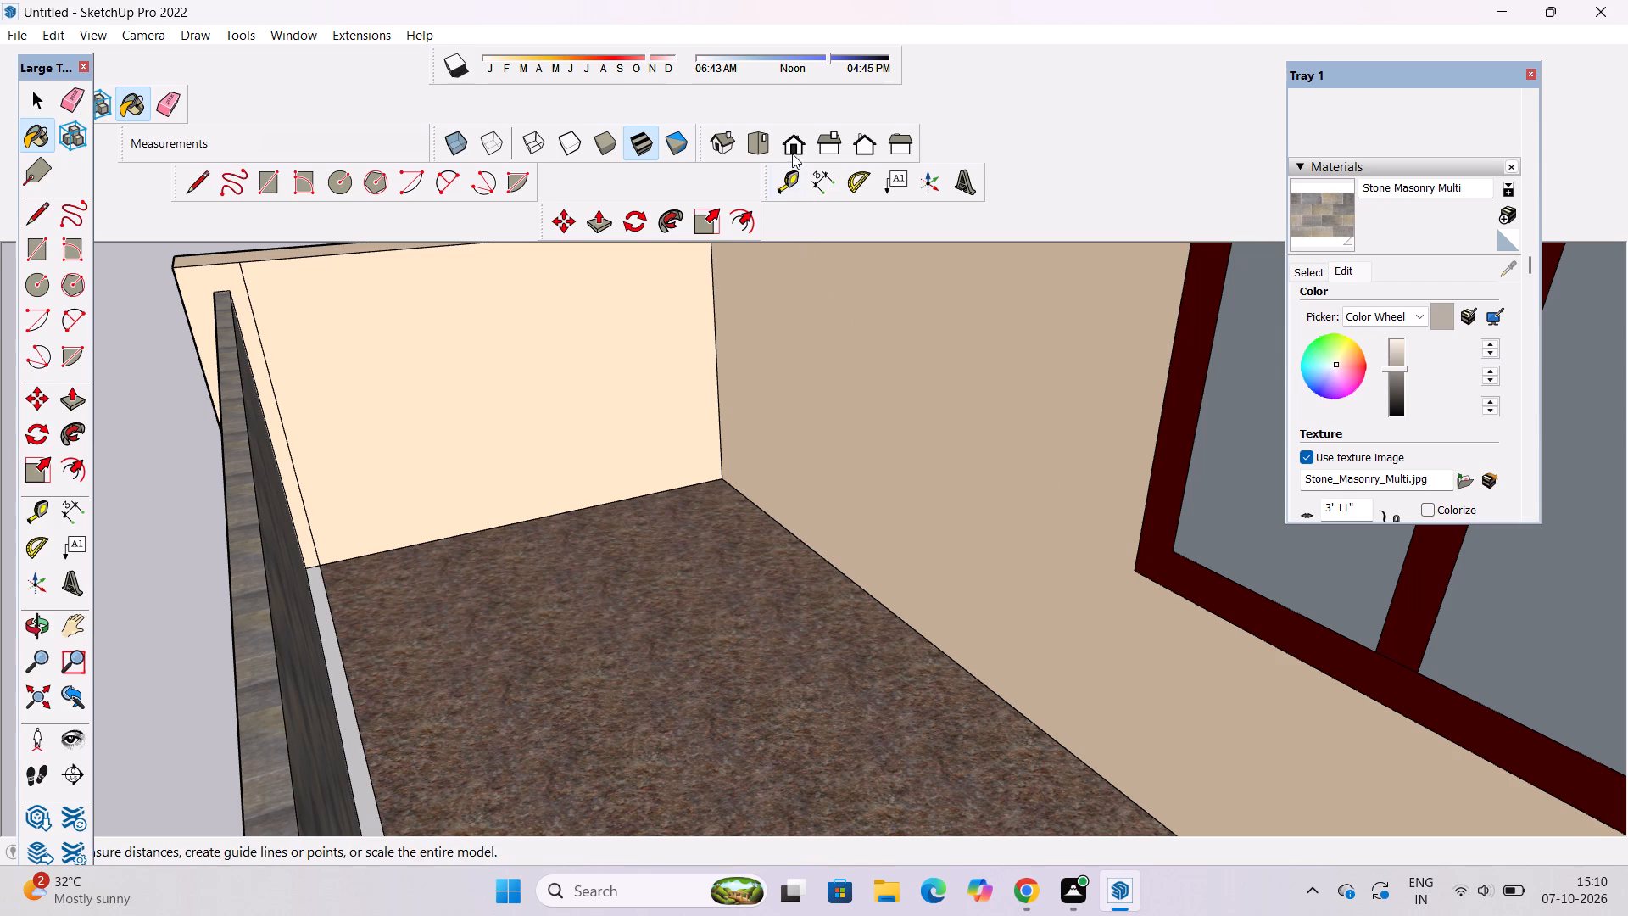
pyautogui.click(794, 147)
pyautogui.click(35, 623)
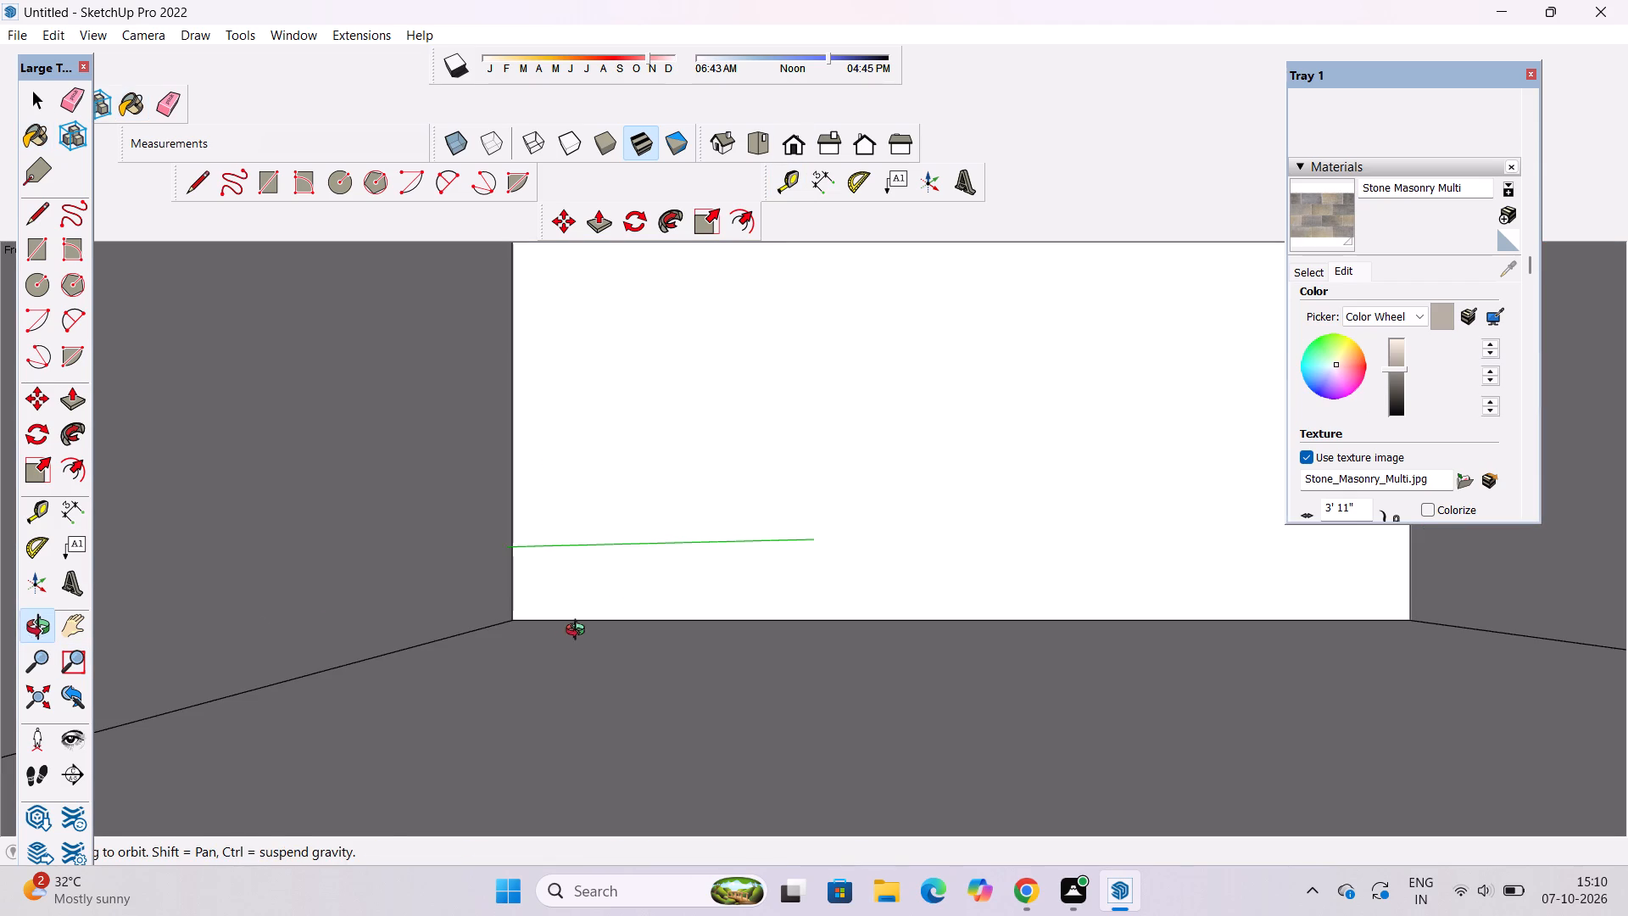
pyautogui.scroll(-10, 618, 608)
pyautogui.scroll(1, 623, 606)
pyautogui.scroll(-19, 623, 606)
pyautogui.click(796, 149)
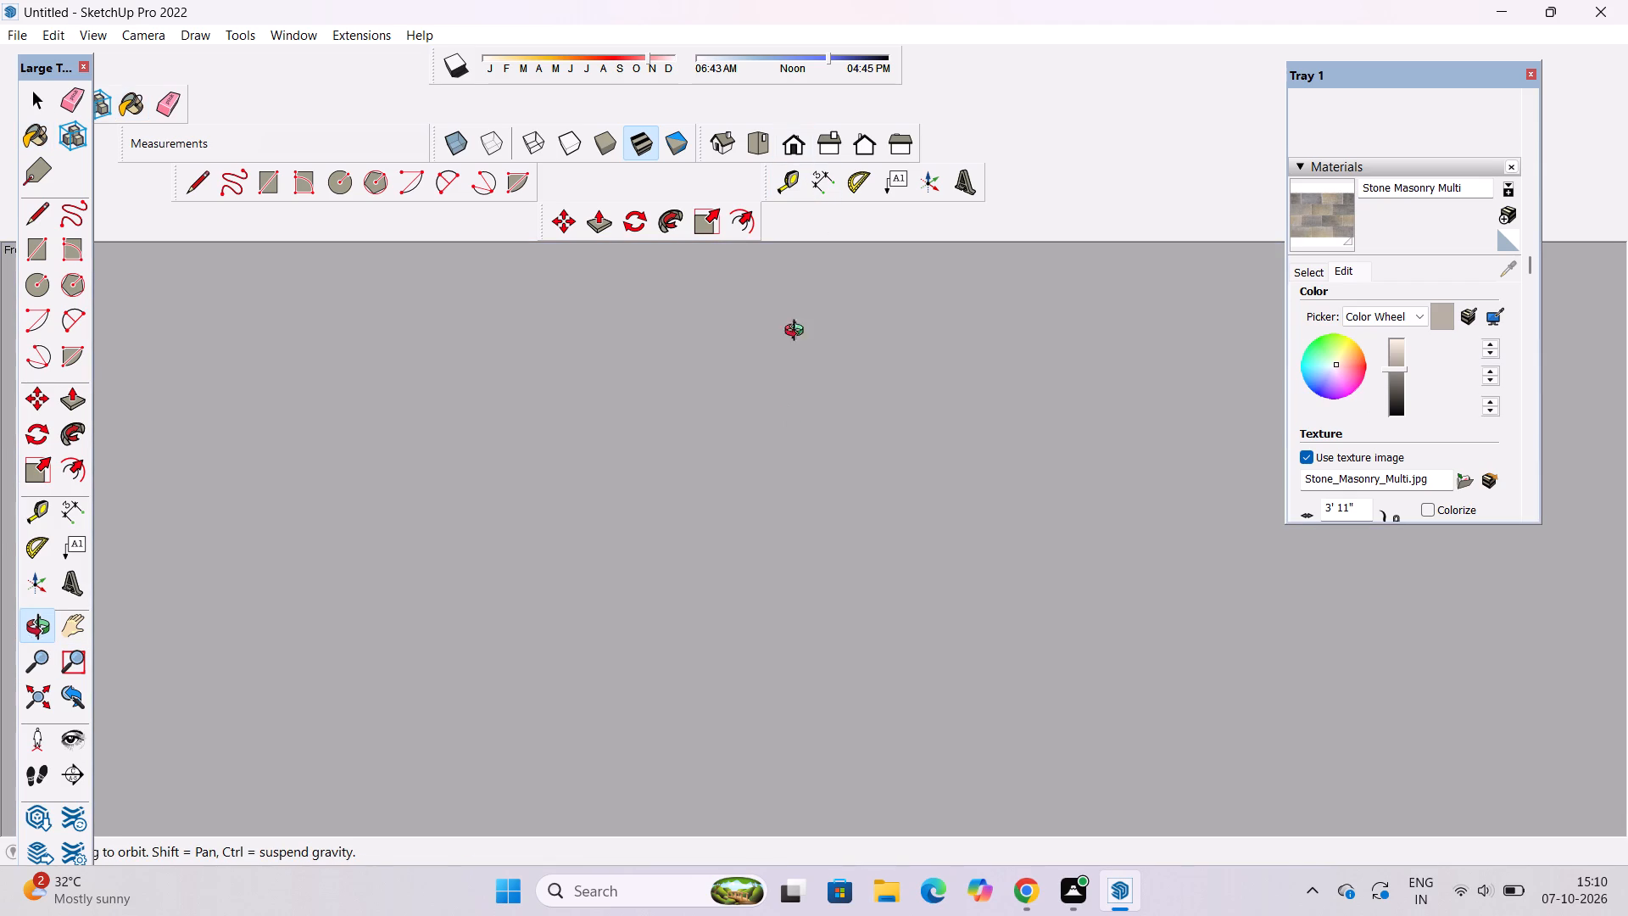
pyautogui.scroll(-11, 823, 483)
pyautogui.click(755, 142)
pyautogui.scroll(-17, 822, 462)
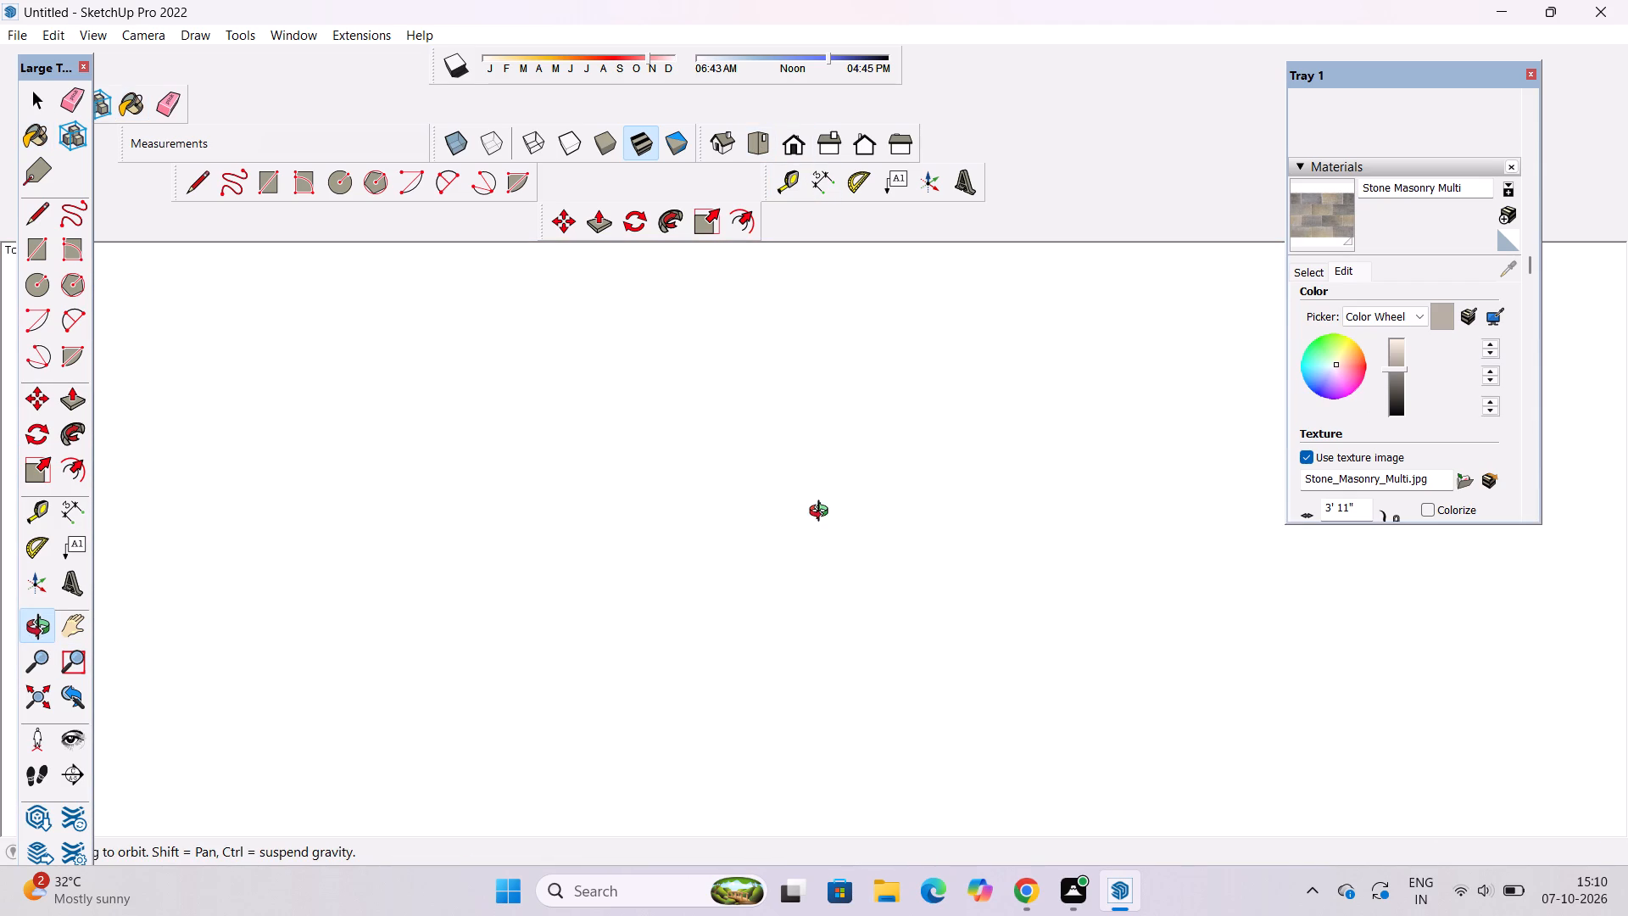
pyautogui.scroll(-20, 822, 513)
pyautogui.scroll(-8, 822, 513)
pyautogui.click(861, 148)
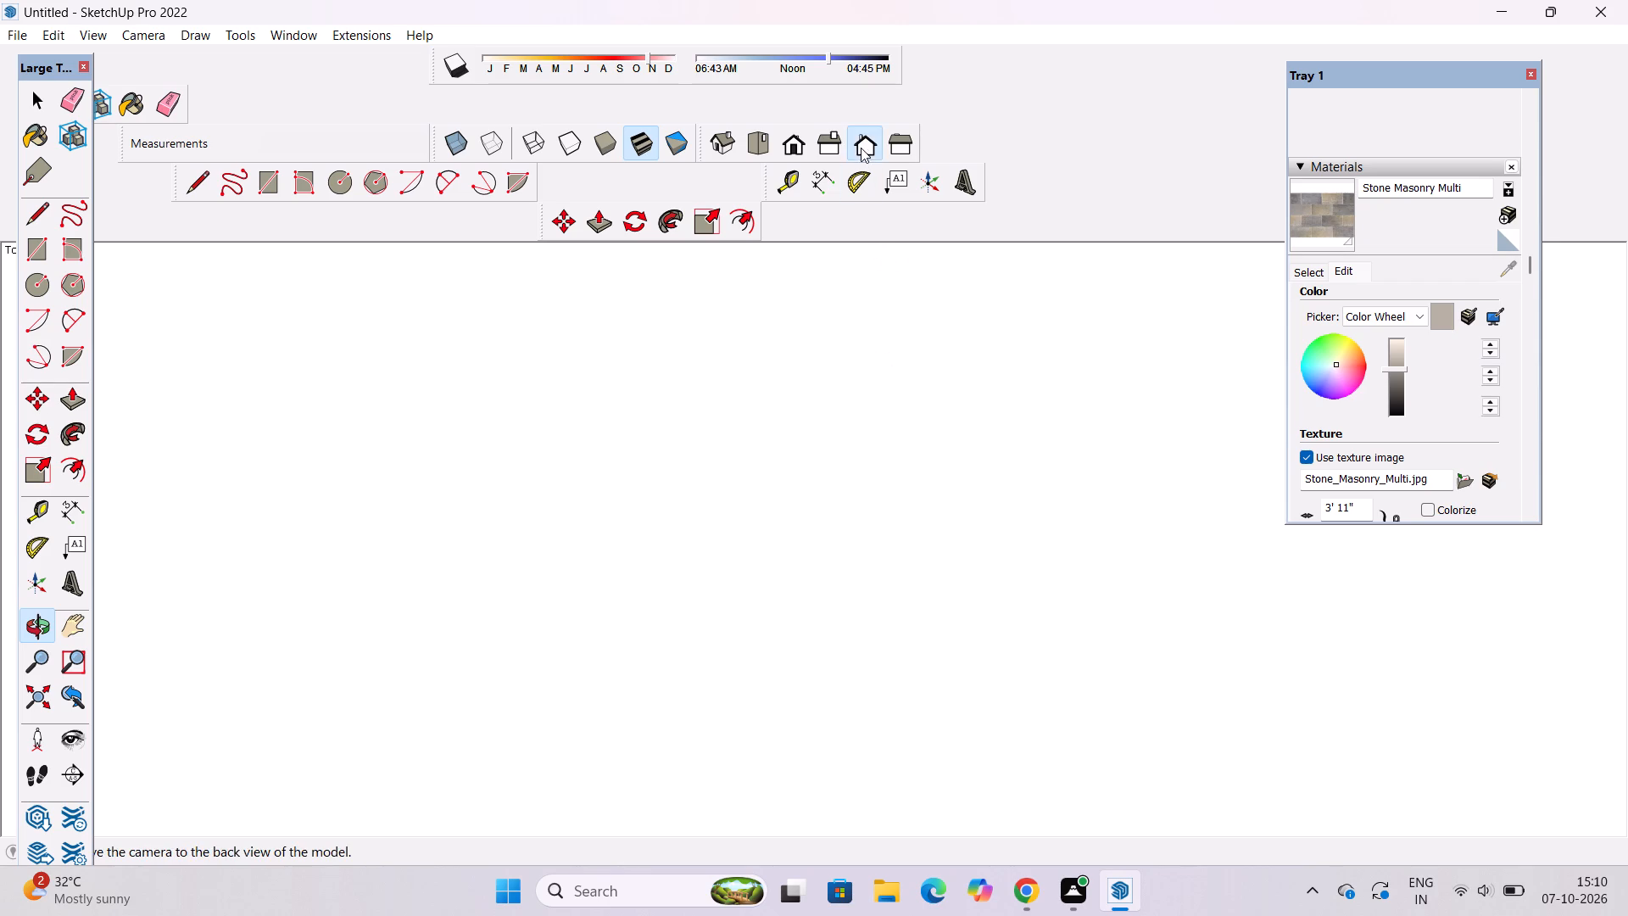
pyautogui.scroll(-17, 856, 430)
pyautogui.moveTo(859, 512); pyautogui.dragTo(1343, 630)
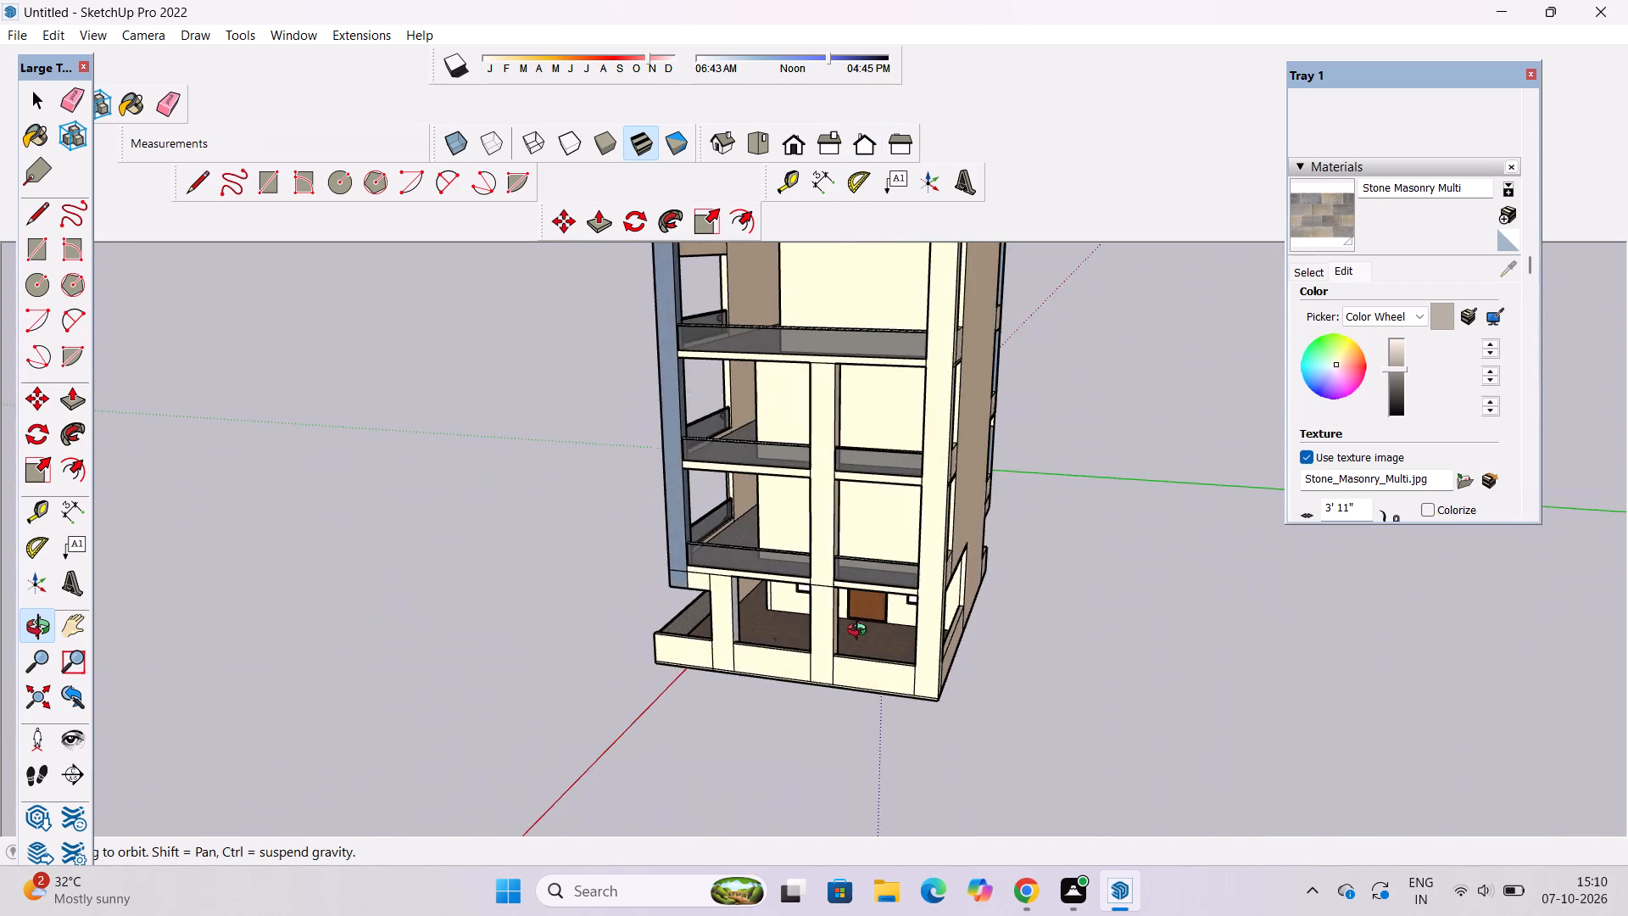
# Draw a narrow vertical rectangle about 11 1/4" wide over the full height of the stone-clad terrace wall, near its middle.
pyautogui.moveTo(779, 634); pyautogui.dragTo(1531, 632)
pyautogui.scroll(6, 559, 718)
pyautogui.moveTo(549, 712); pyautogui.dragTo(1296, 608)
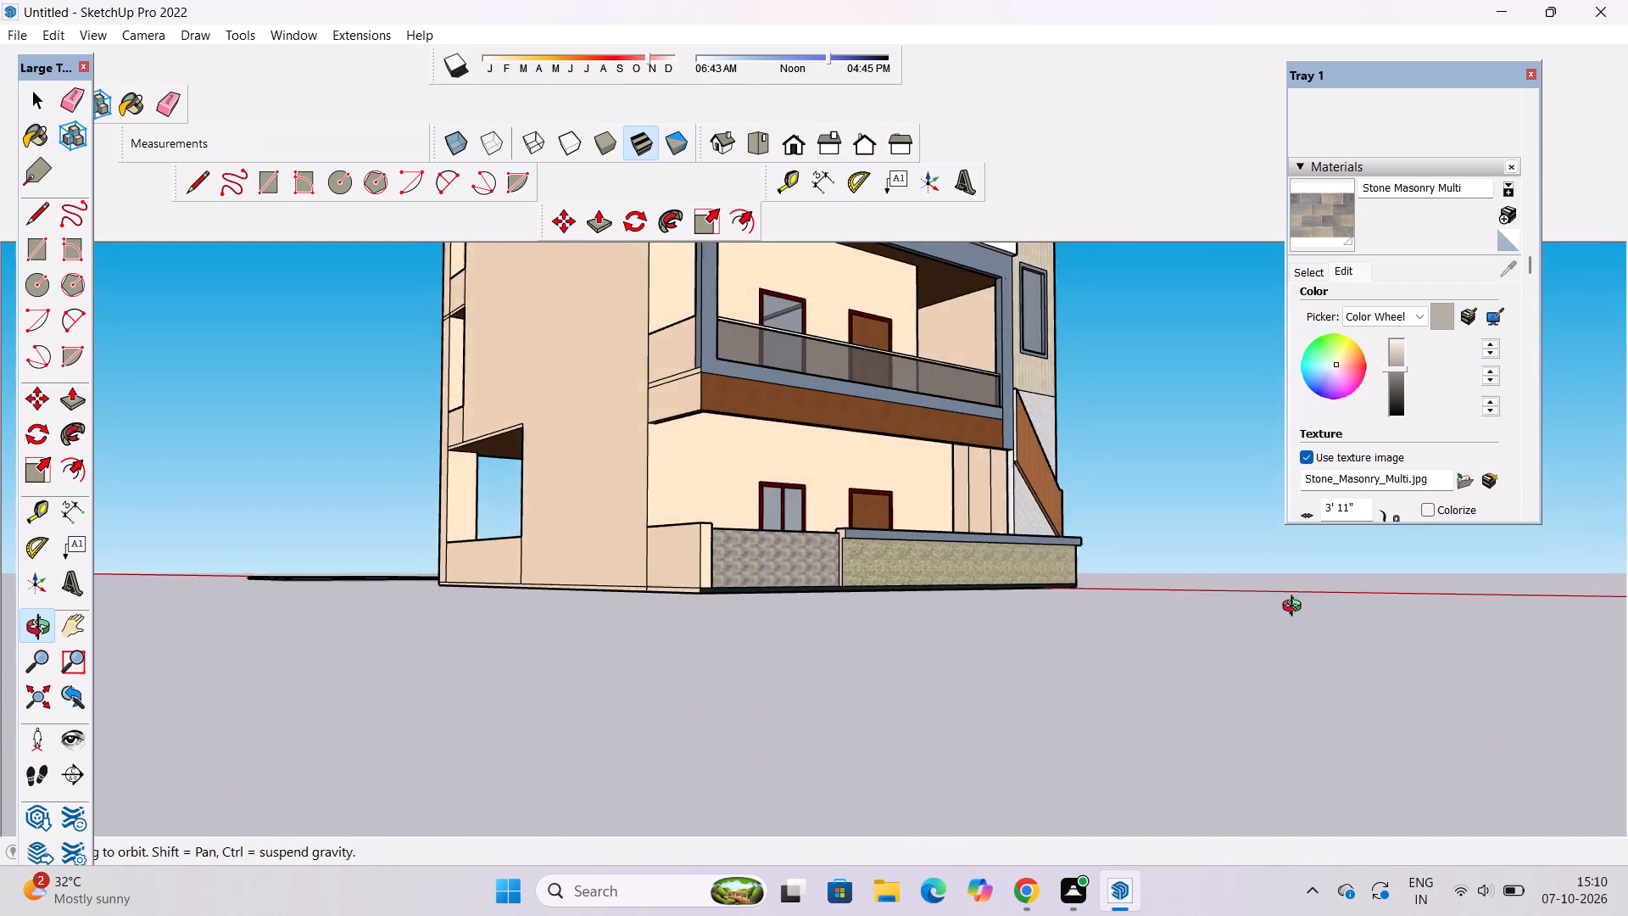
pyautogui.moveTo(1296, 608); pyautogui.dragTo(989, 620)
pyautogui.scroll(2, 599, 602)
pyautogui.moveTo(503, 619); pyautogui.dragTo(677, 643)
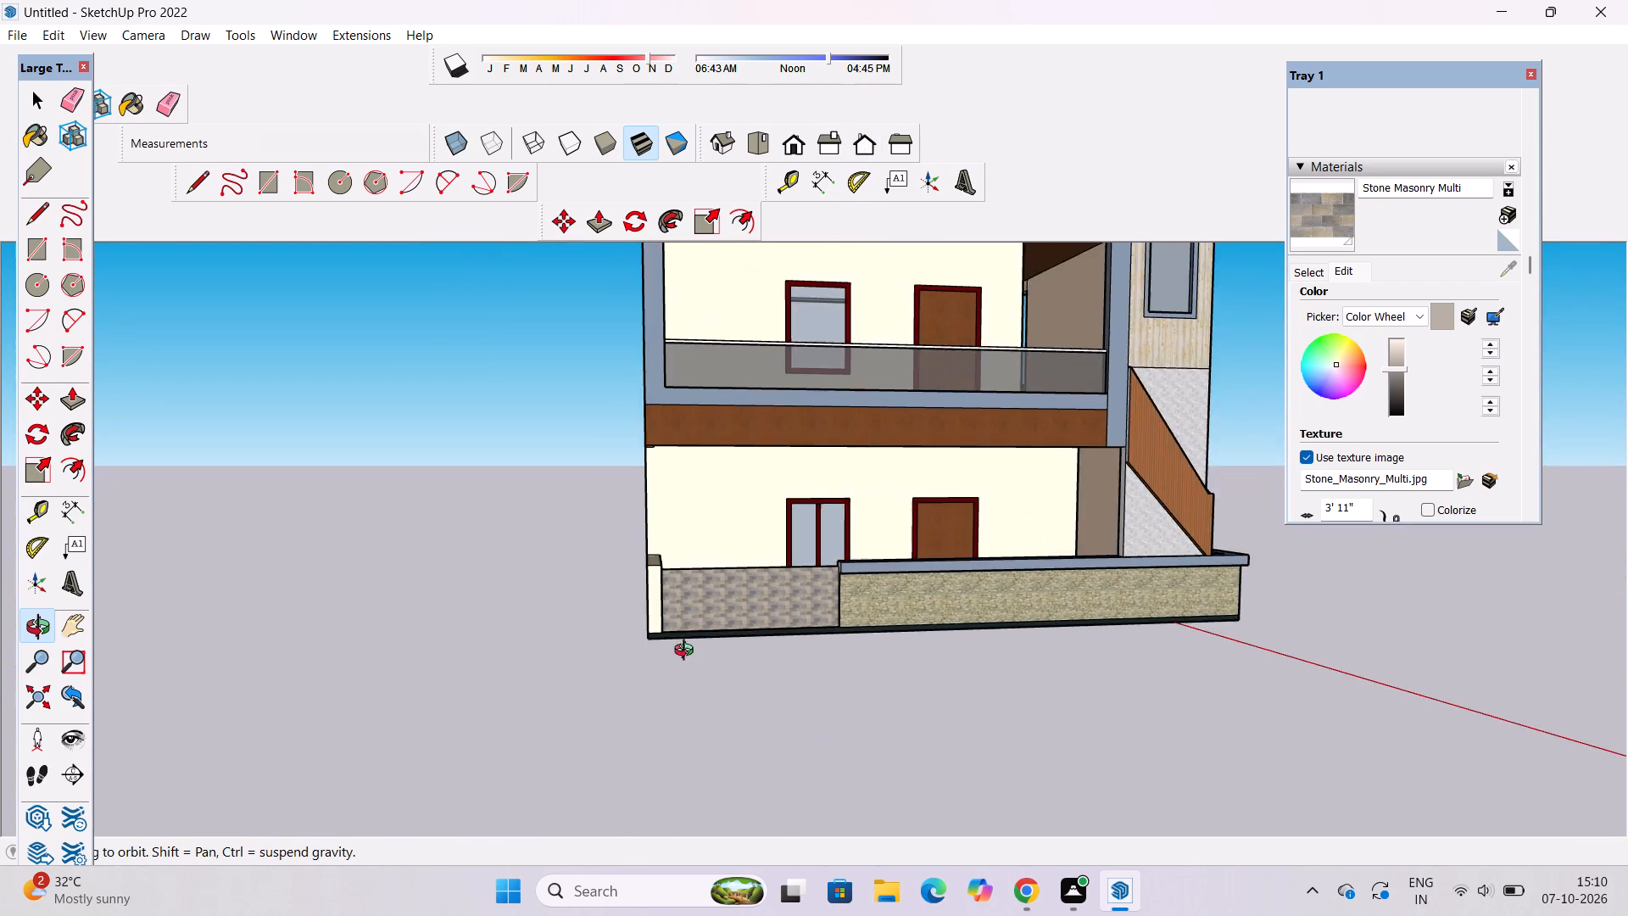
pyautogui.scroll(4, 689, 653)
pyautogui.moveTo(900, 605); pyautogui.dragTo(867, 683)
pyautogui.moveTo(861, 693); pyautogui.dragTo(854, 792)
pyautogui.moveTo(853, 793); pyautogui.dragTo(826, 667)
pyautogui.keyDown('shift'); pyautogui.scroll(10, 684, 640); pyautogui.keyUp('shift')
pyautogui.keyDown('shift'); pyautogui.moveTo(764, 673); pyautogui.dragTo(697, 699); pyautogui.keyUp('shift')
pyautogui.moveTo(677, 733); pyautogui.dragTo(653, 778)
pyautogui.scroll(4, 633, 751)
pyautogui.keyDown('shift'); pyautogui.moveTo(633, 734); pyautogui.dragTo(627, 701); pyautogui.keyUp('shift')
pyautogui.press('r')
pyautogui.scroll(3, 617, 680)
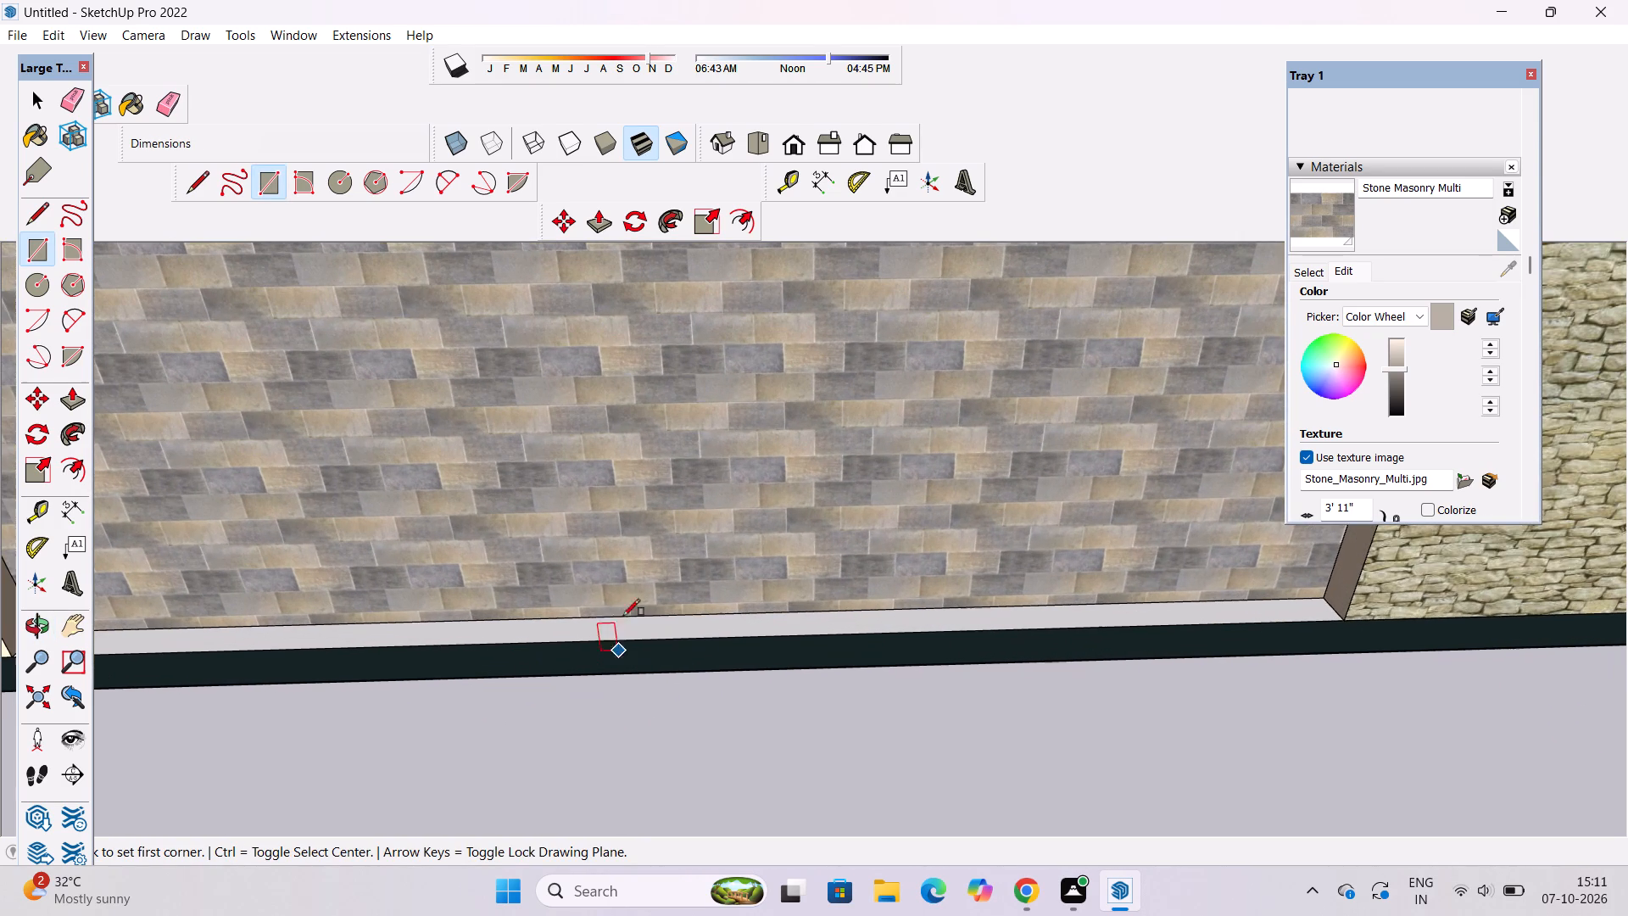
pyautogui.click(694, 613)
pyautogui.scroll(-9, 694, 613)
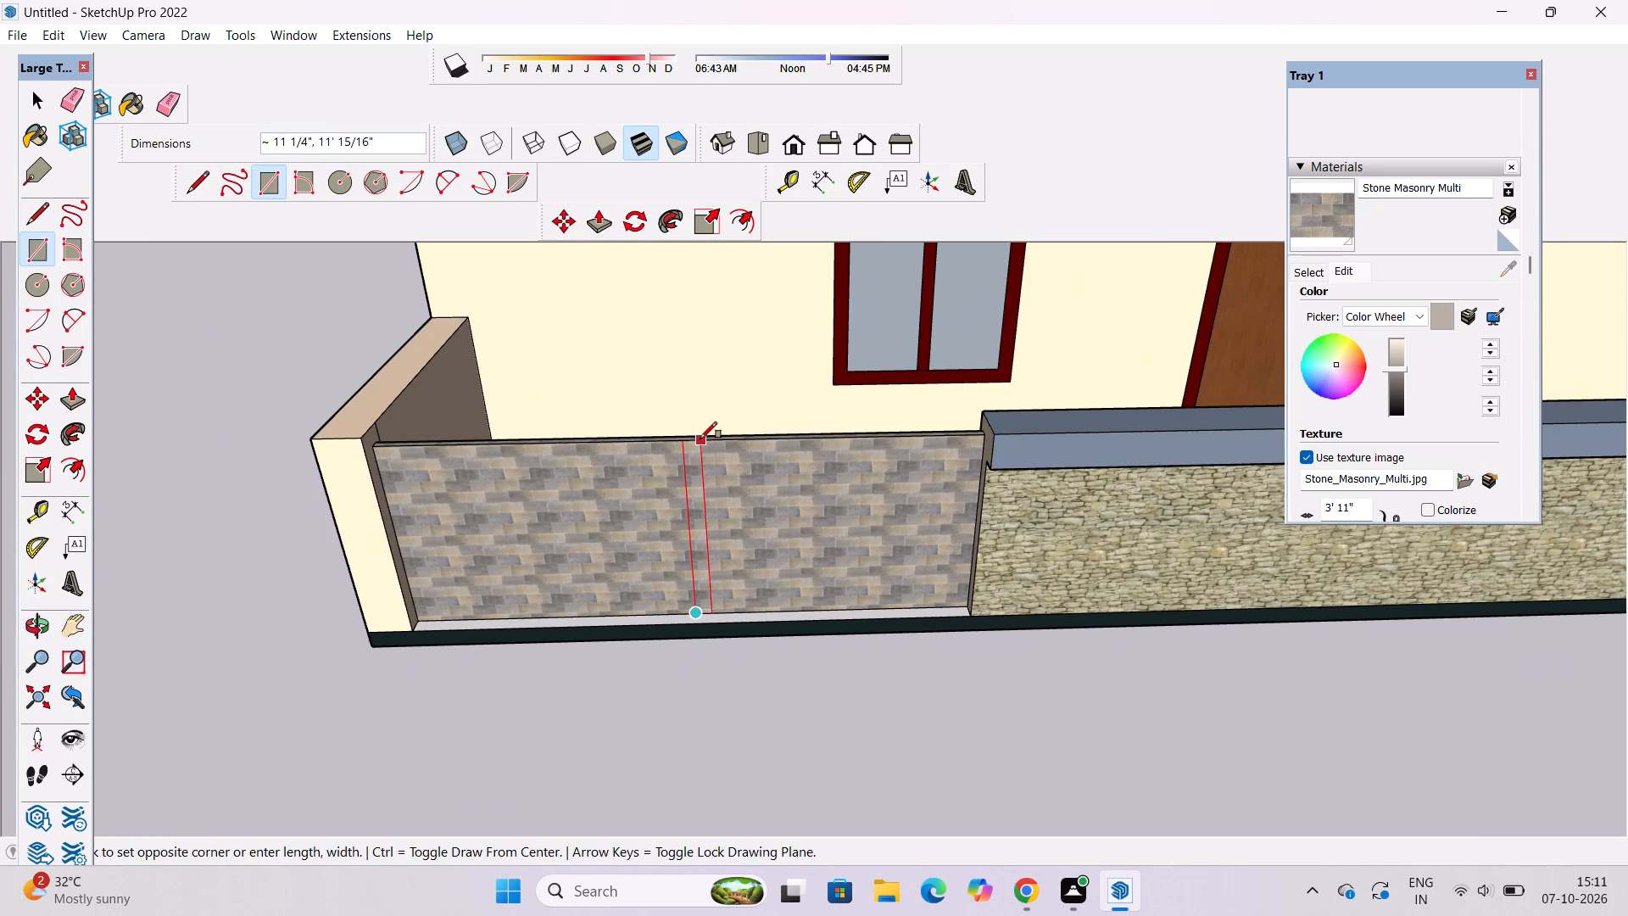
pyautogui.click(699, 439)
pyautogui.press('space')
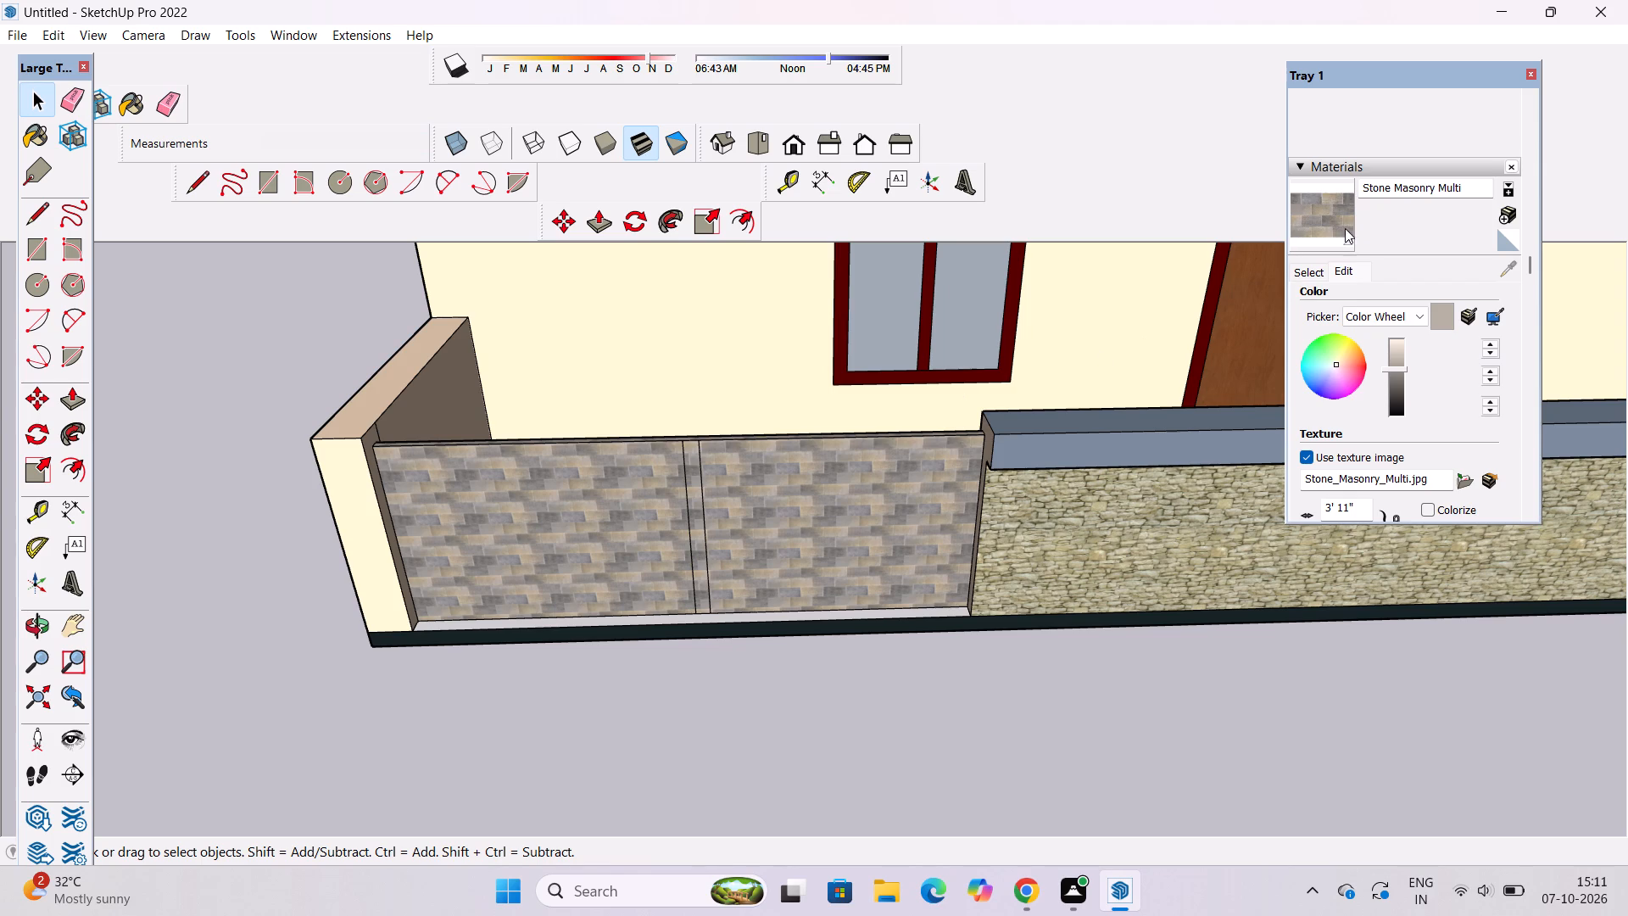
# Paint the narrow vertical strip on the terrace wall with 0136_Charcoal from the Colors-Named materials.
pyautogui.click(1304, 280)
pyautogui.click(1402, 295)
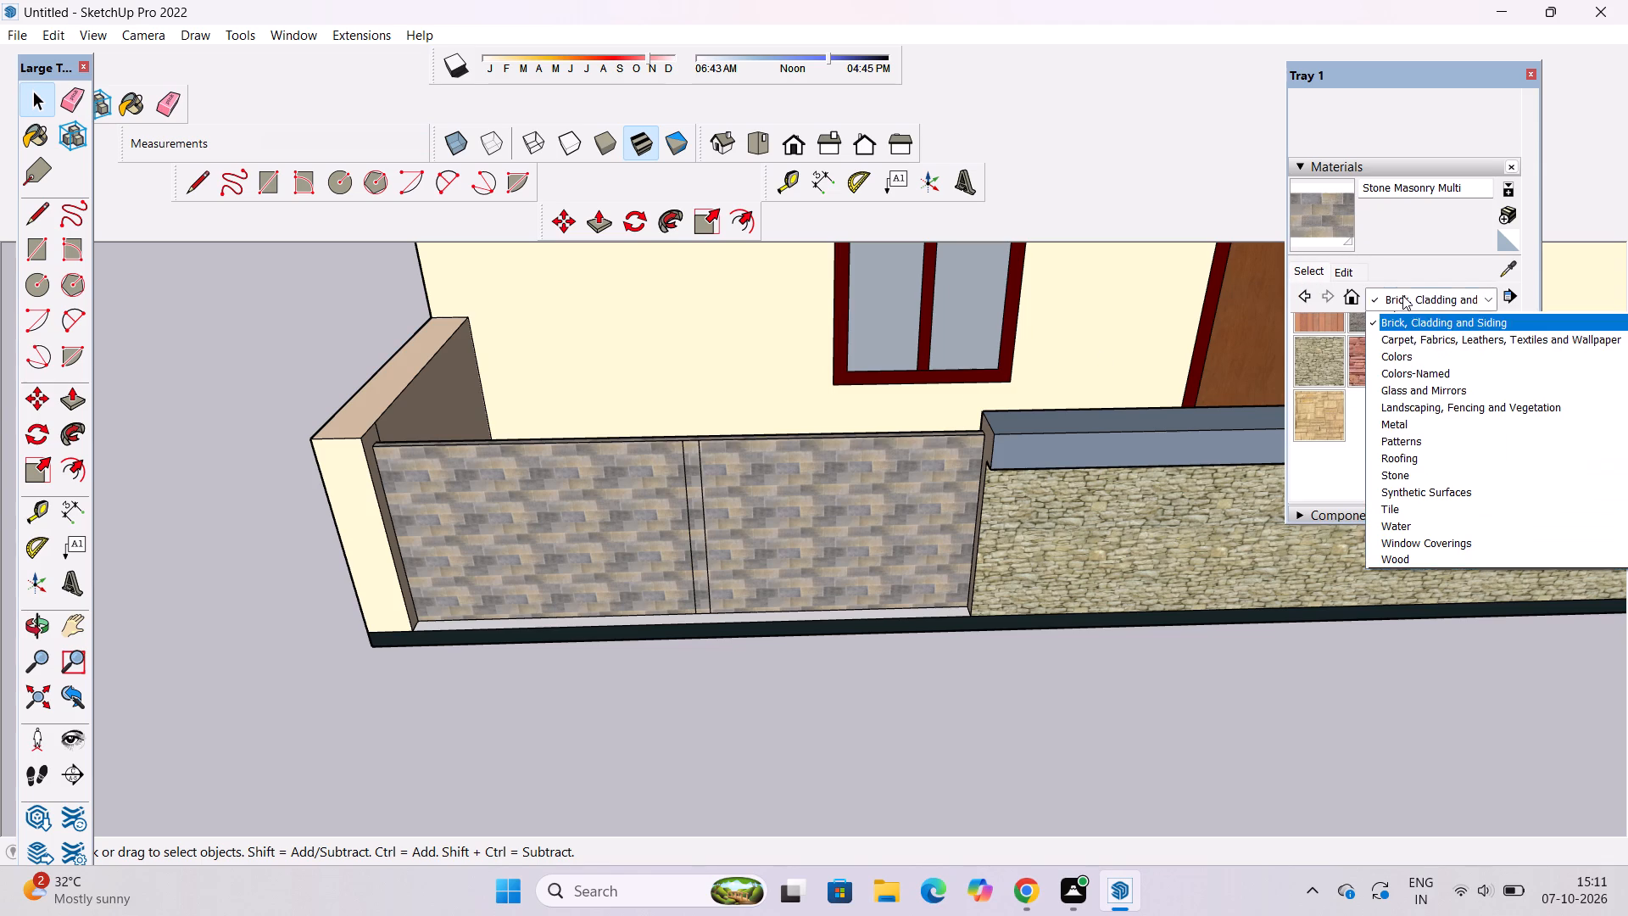
pyautogui.click(1432, 388)
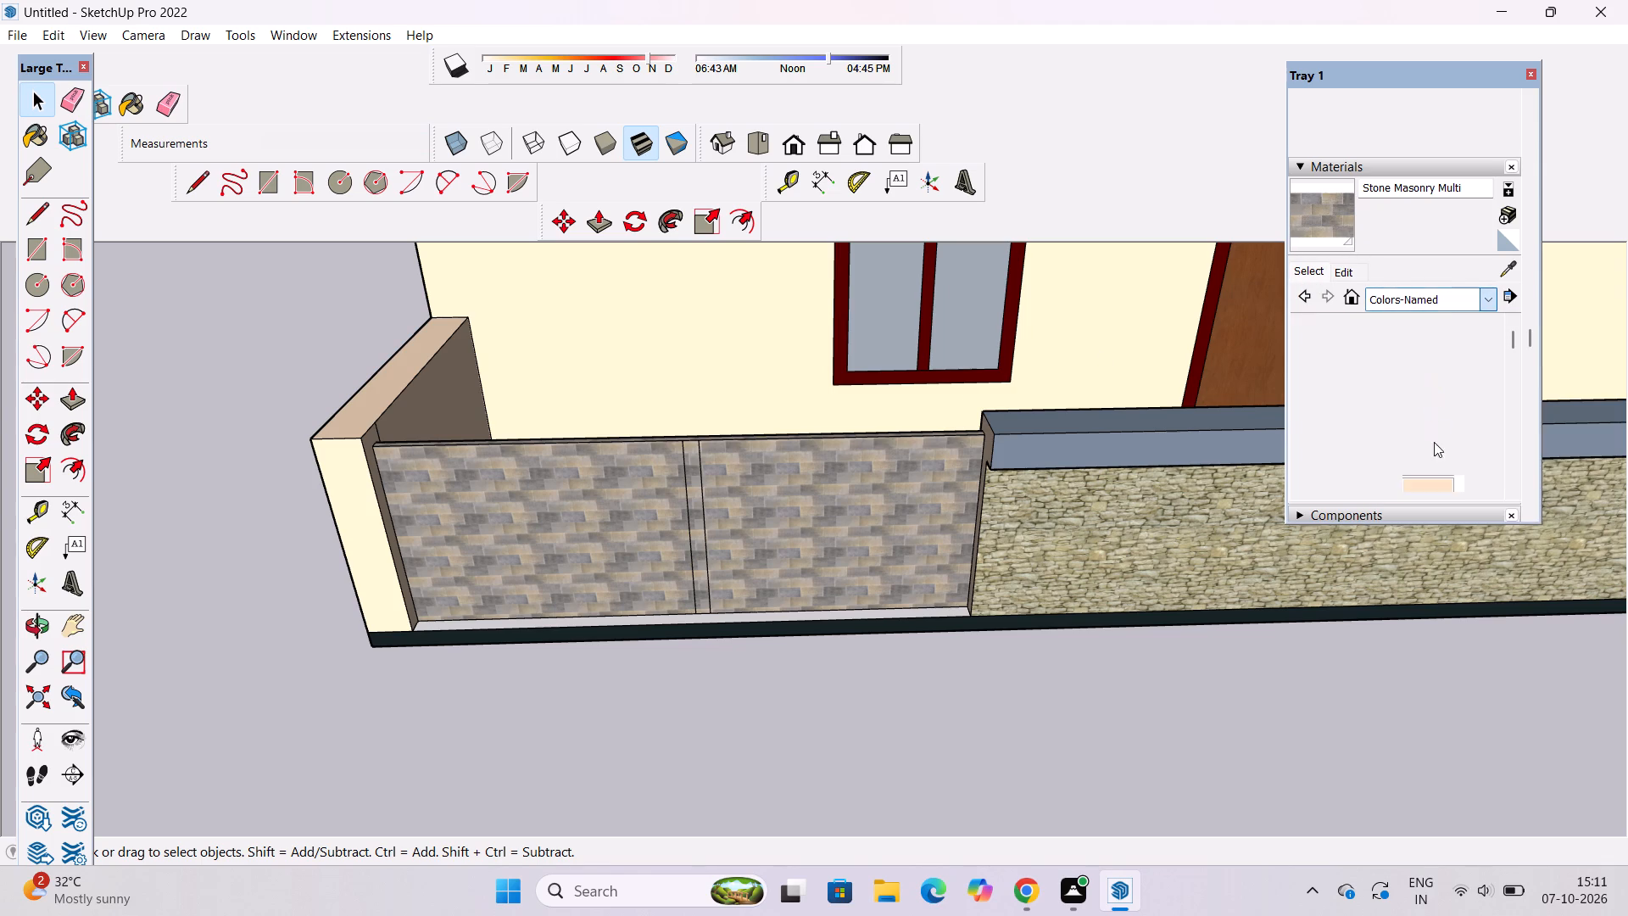
pyautogui.scroll(-7, 1421, 431)
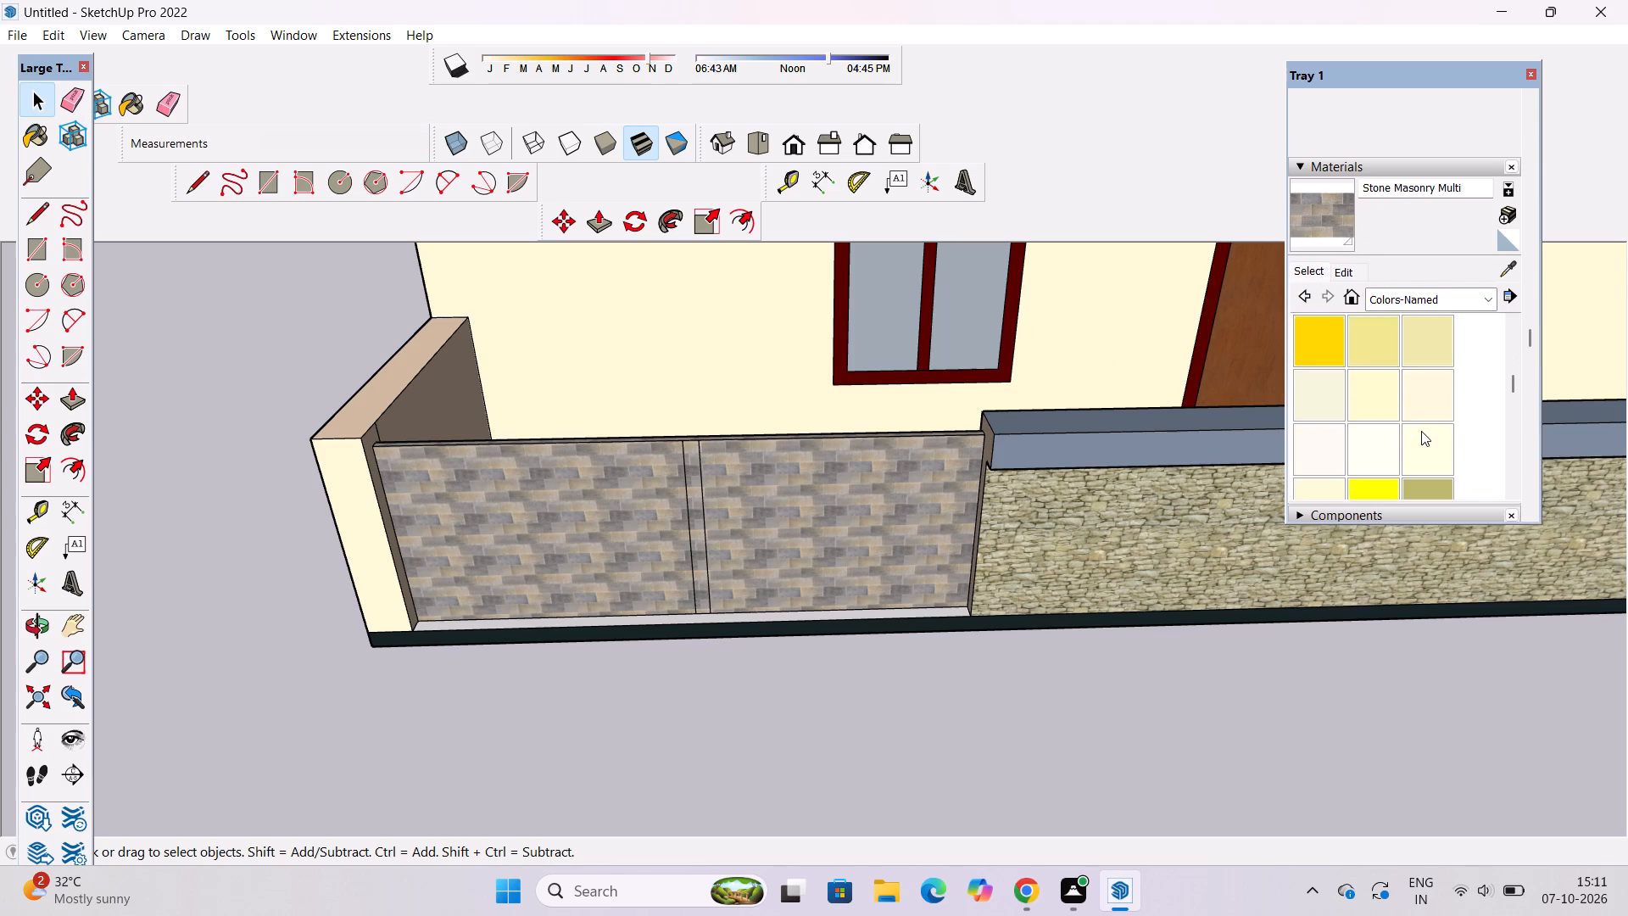
pyautogui.scroll(-10, 1421, 431)
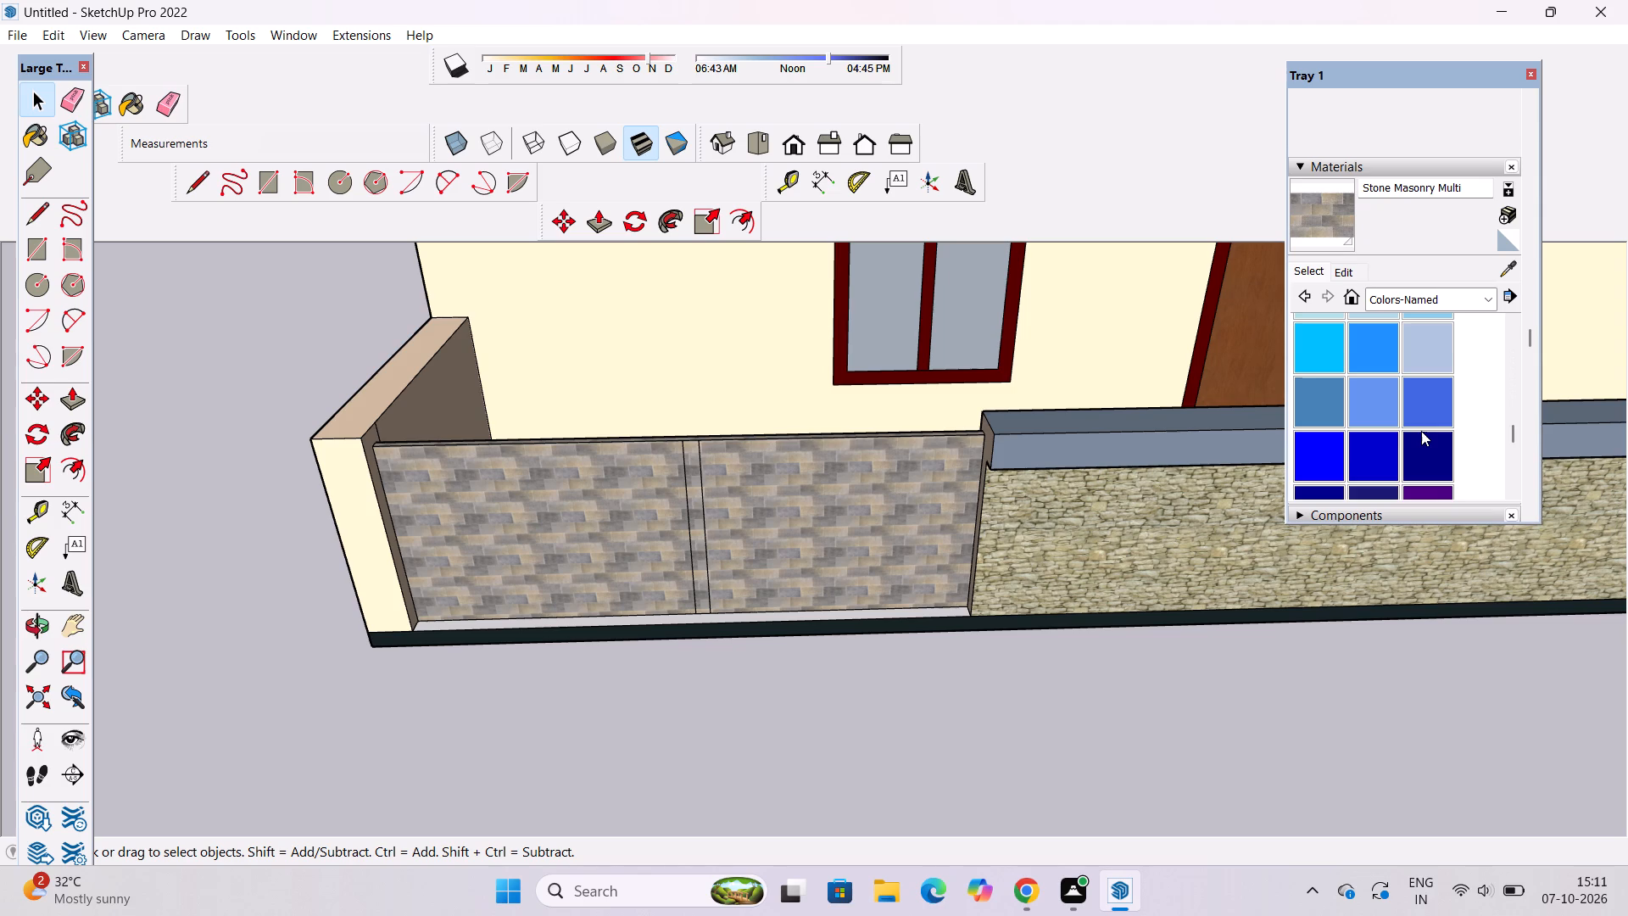
pyautogui.scroll(-7, 1421, 431)
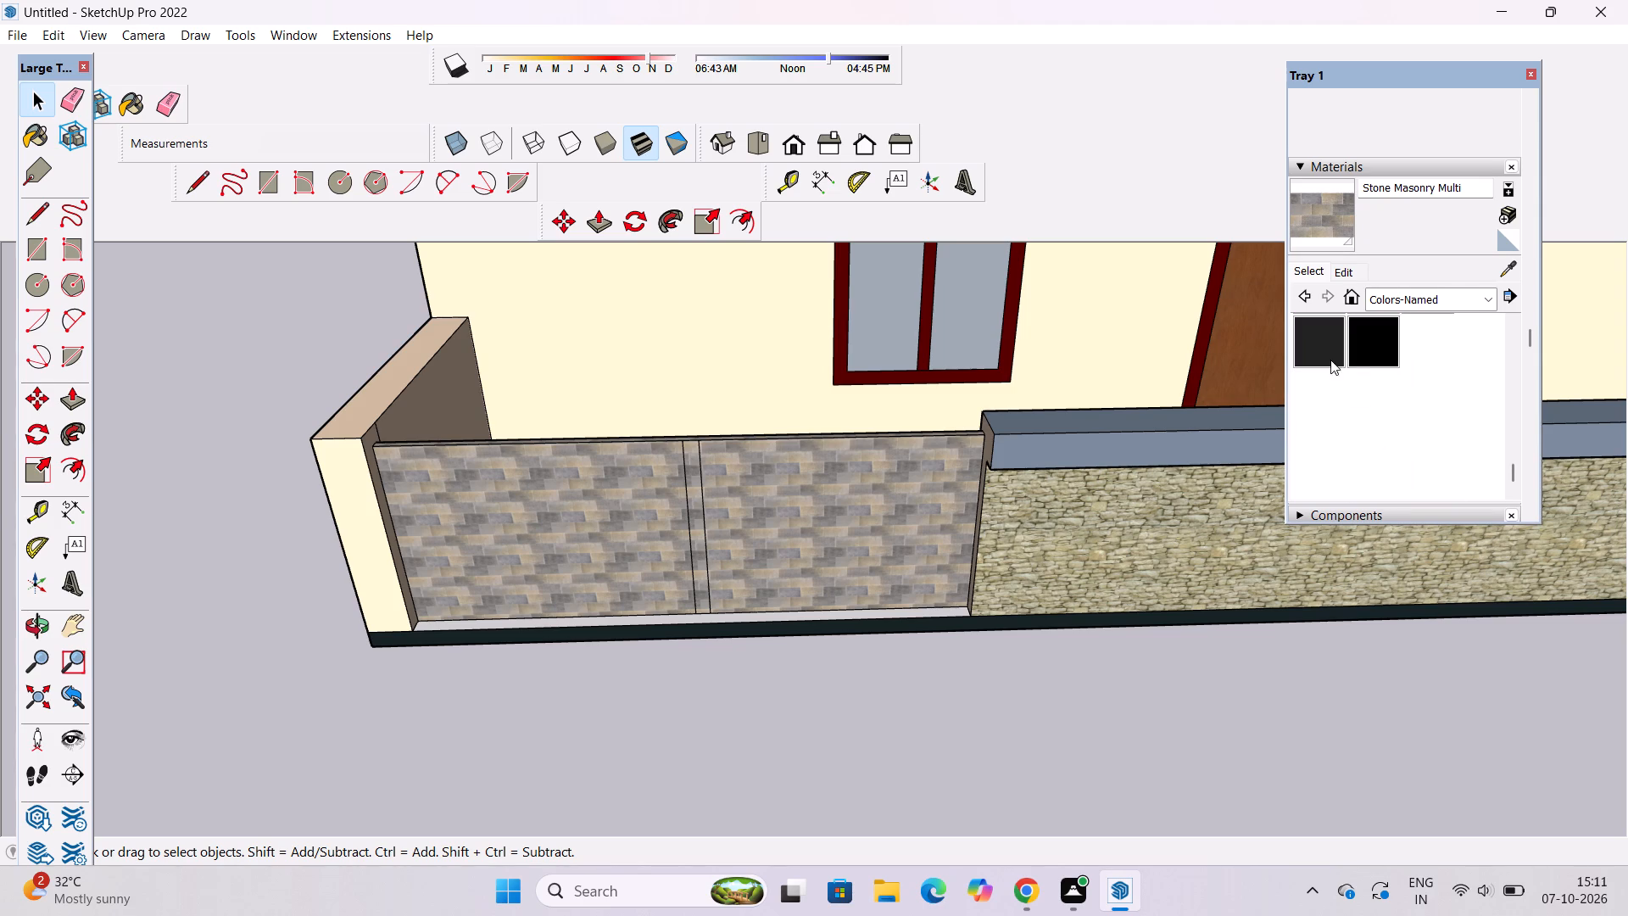
pyautogui.click(1319, 347)
pyautogui.scroll(9, 655, 449)
pyautogui.click(715, 475)
pyautogui.scroll(-4, 663, 462)
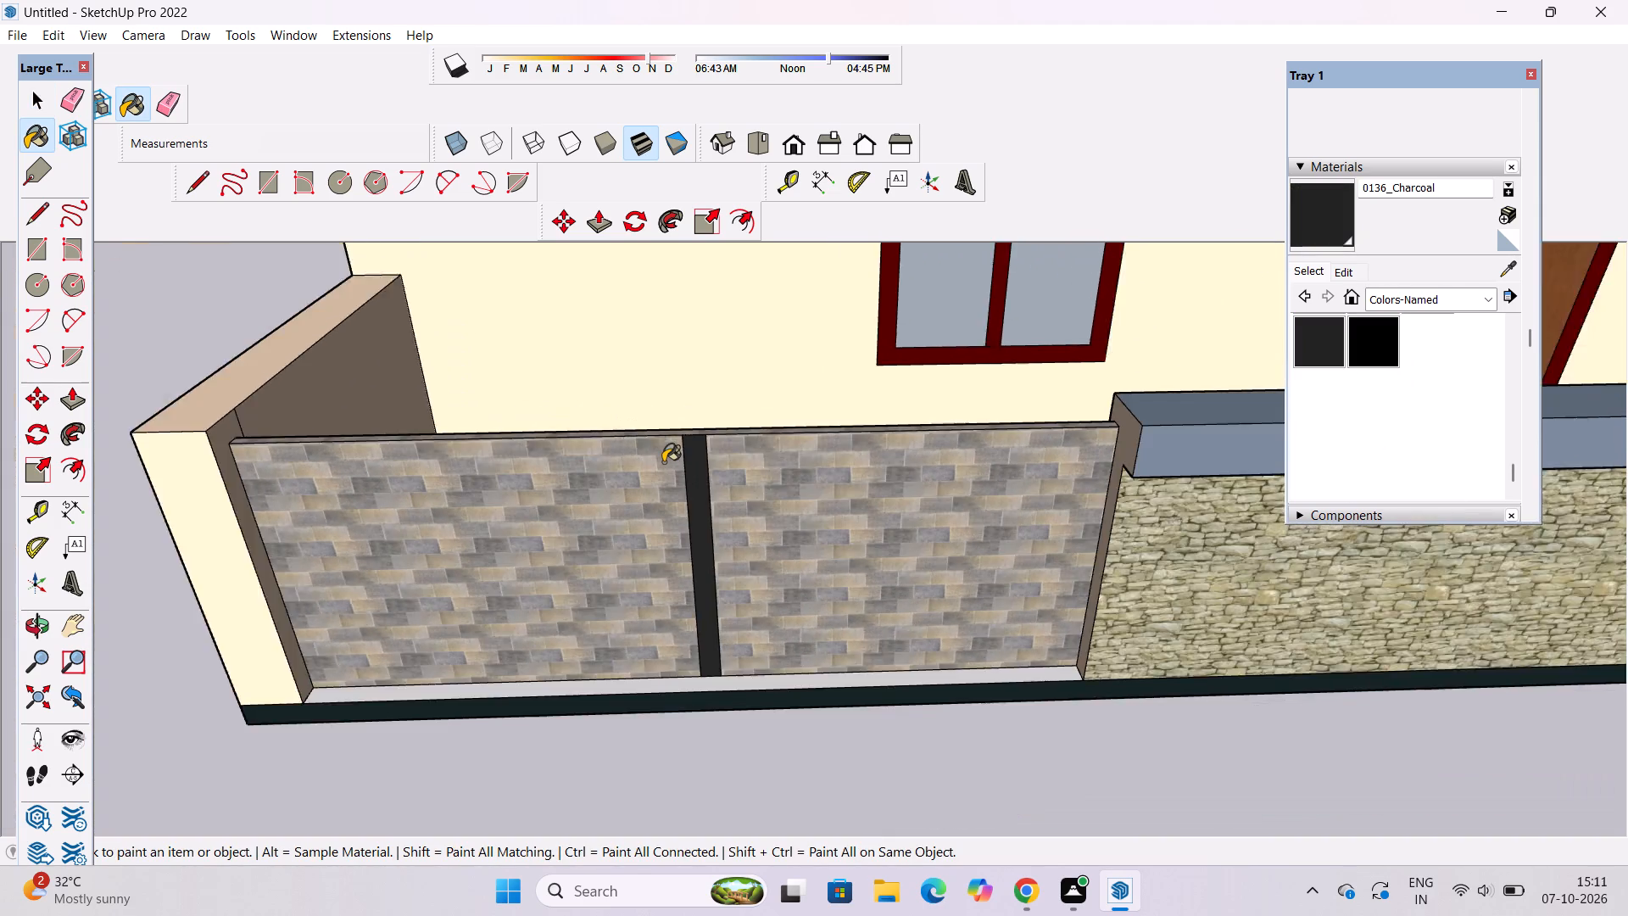
pyautogui.scroll(-5, 663, 462)
pyautogui.press('space')
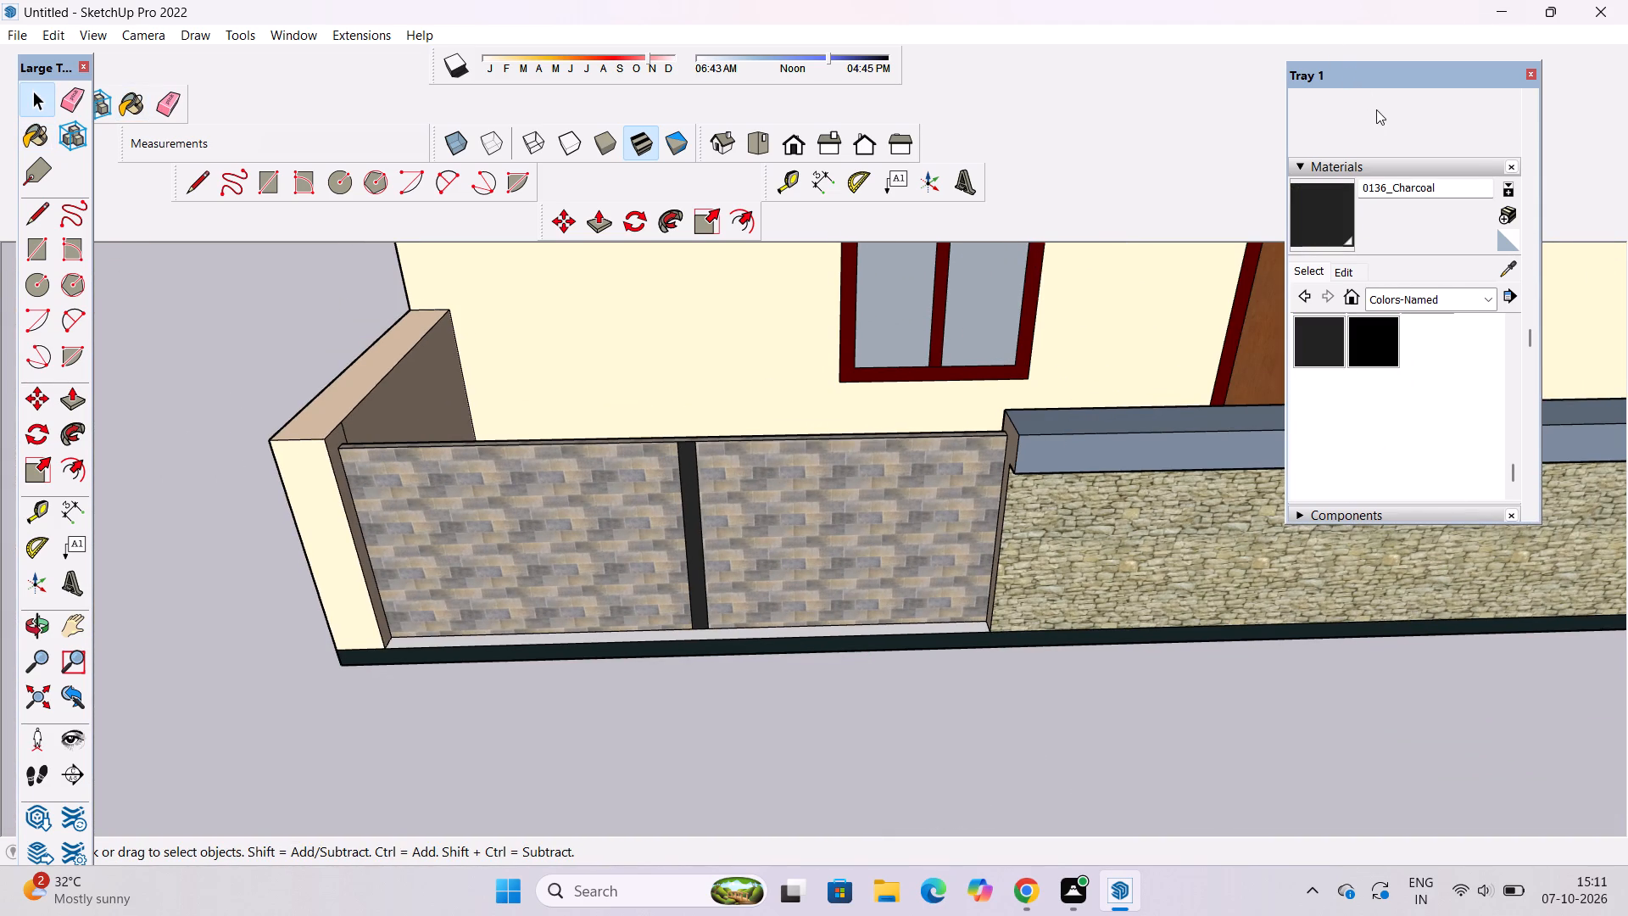
# Erase the leftover seam lines on the underside of the building's base slab.
pyautogui.scroll(-5, 776, 514)
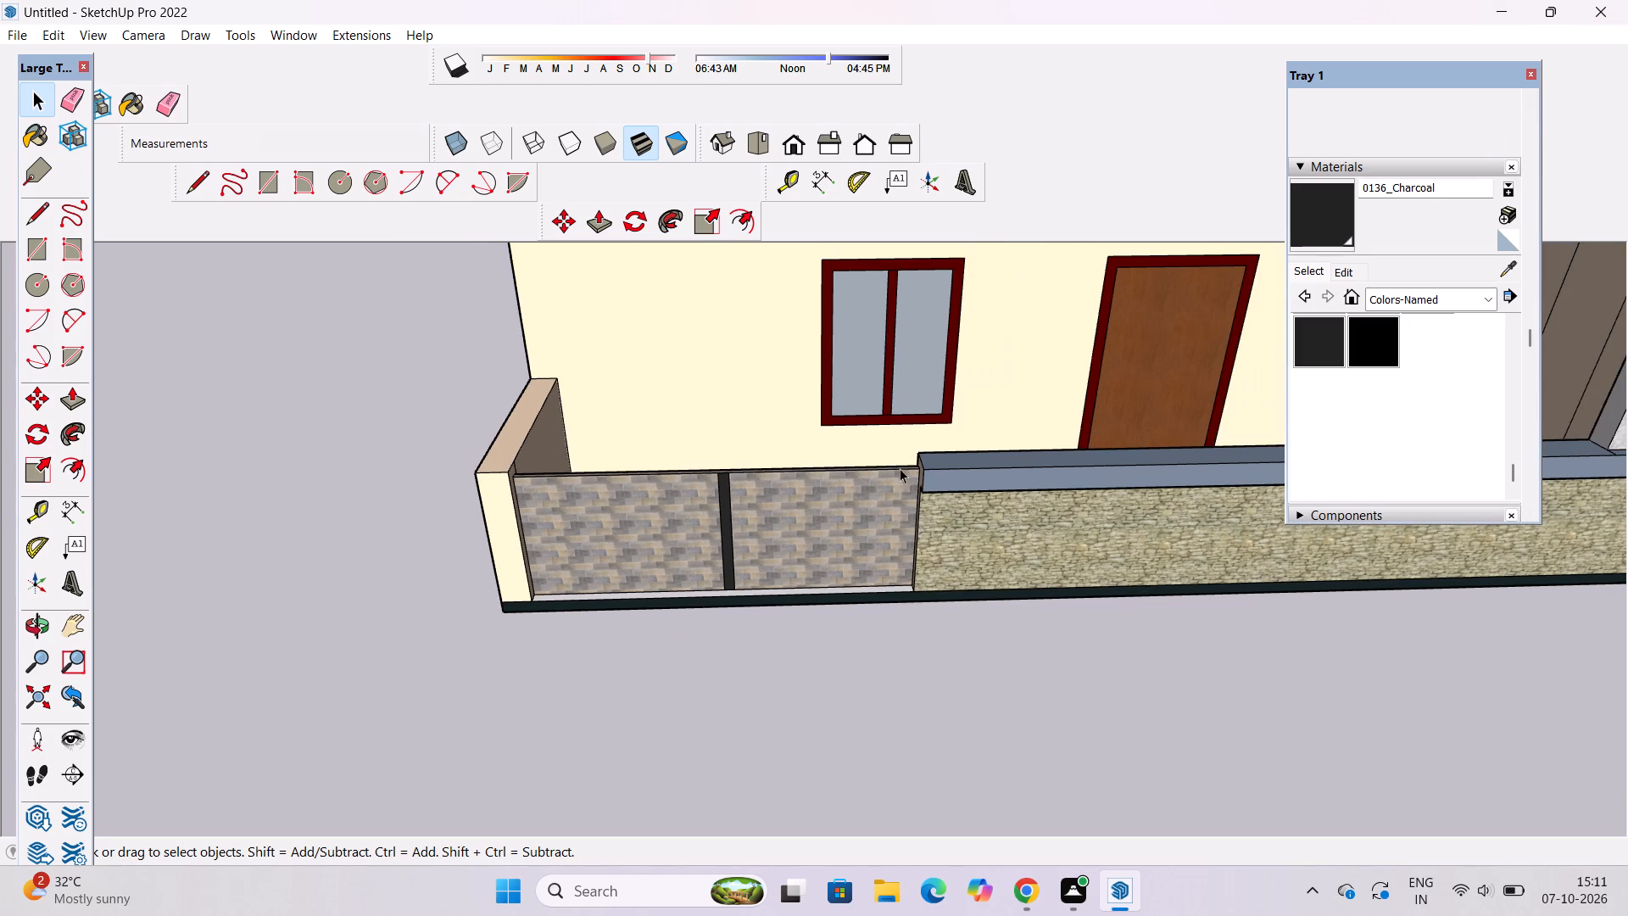
pyautogui.press('o')
pyautogui.scroll(-5, 1133, 316)
pyautogui.moveTo(1073, 530); pyautogui.dragTo(1054, 473)
pyautogui.keyDown('shift'); pyautogui.moveTo(1045, 468); pyautogui.dragTo(1077, 491); pyautogui.keyUp('shift')
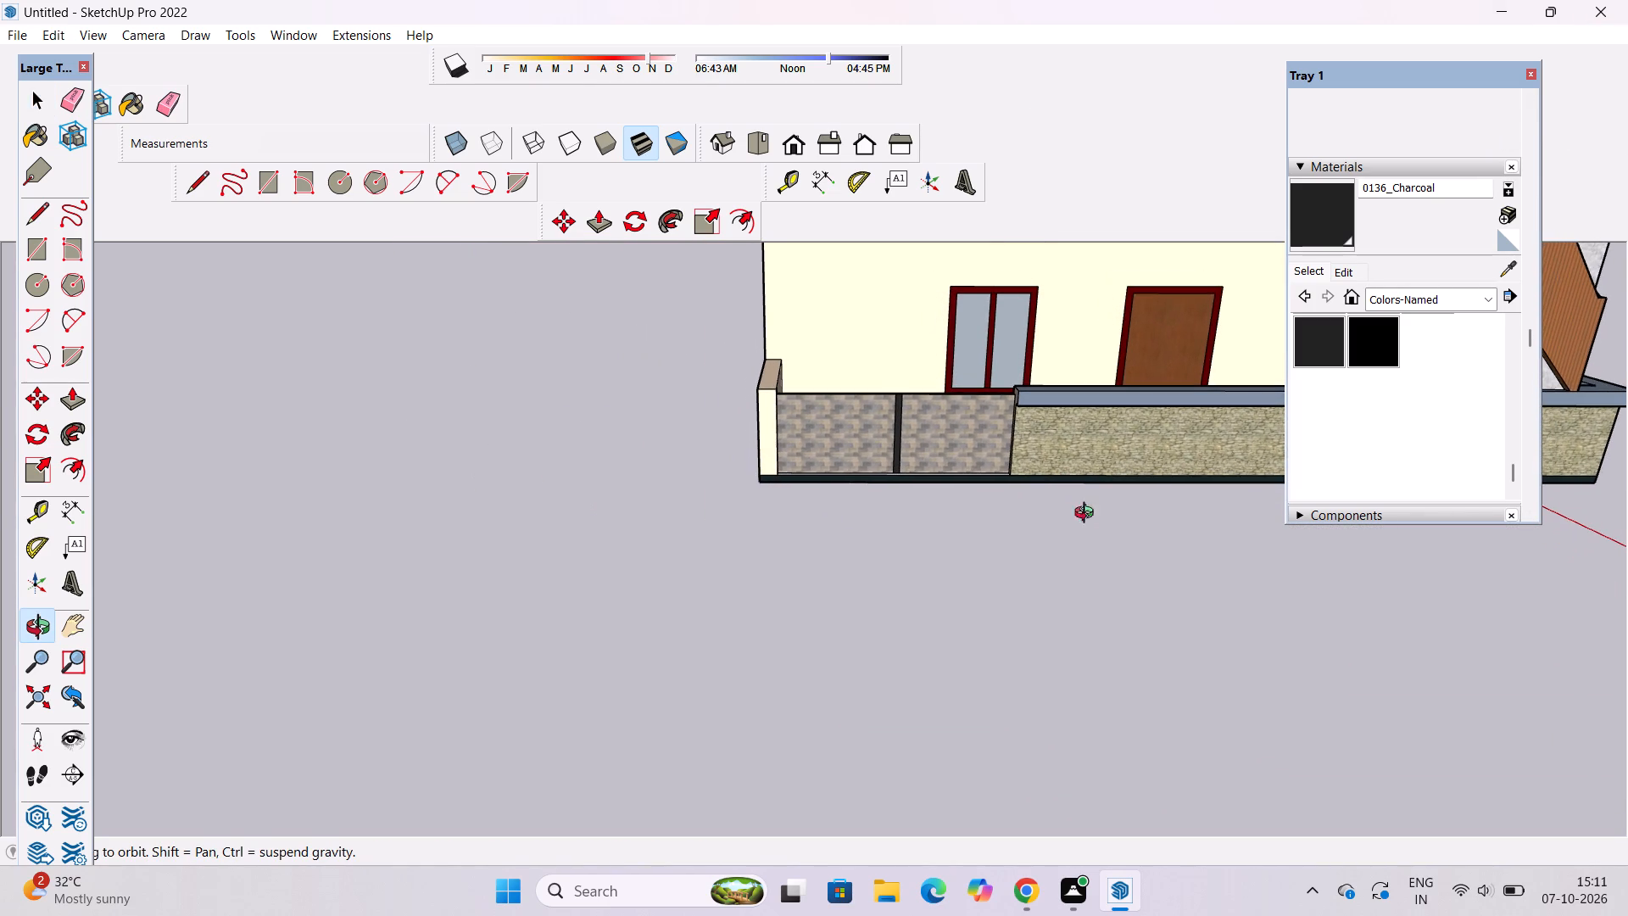
pyautogui.moveTo(1123, 570); pyautogui.dragTo(1108, 510)
pyautogui.scroll(-4, 1107, 505)
pyautogui.keyDown('shift'); pyautogui.moveTo(1116, 499); pyautogui.dragTo(1062, 548); pyautogui.keyUp('shift')
pyautogui.moveTo(1051, 568); pyautogui.dragTo(1054, 444)
pyautogui.scroll(-4, 1054, 441)
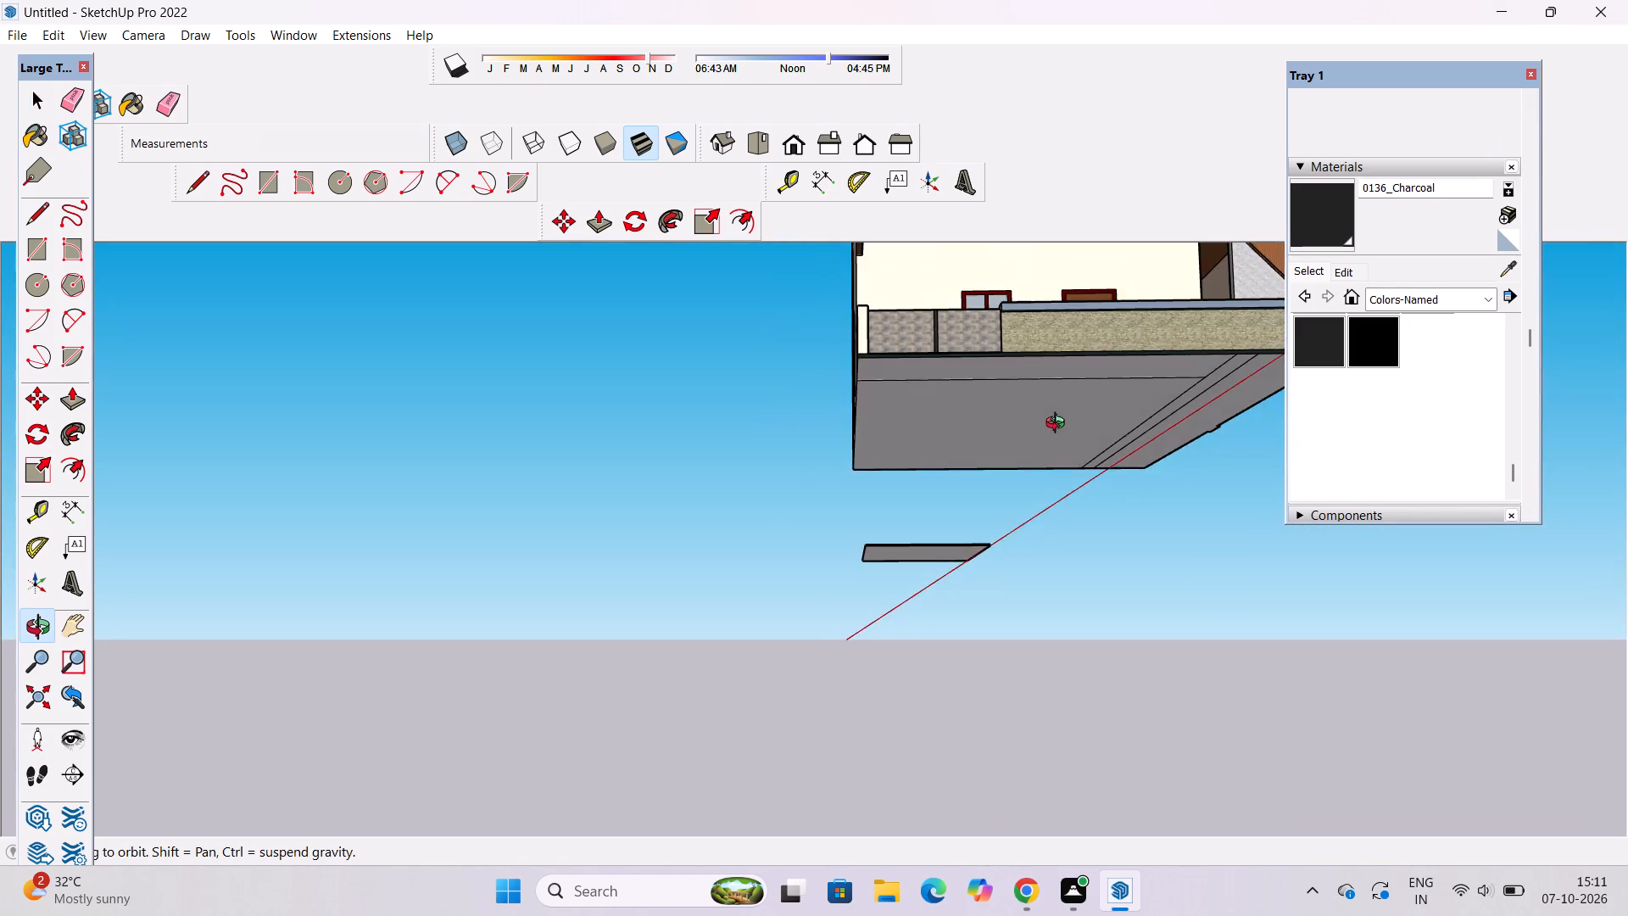
pyautogui.keyDown('shift'); pyautogui.moveTo(1059, 422); pyautogui.dragTo(962, 522); pyautogui.keyUp('shift')
pyautogui.moveTo(1147, 565); pyautogui.dragTo(1093, 455)
pyautogui.scroll(1, 1080, 456)
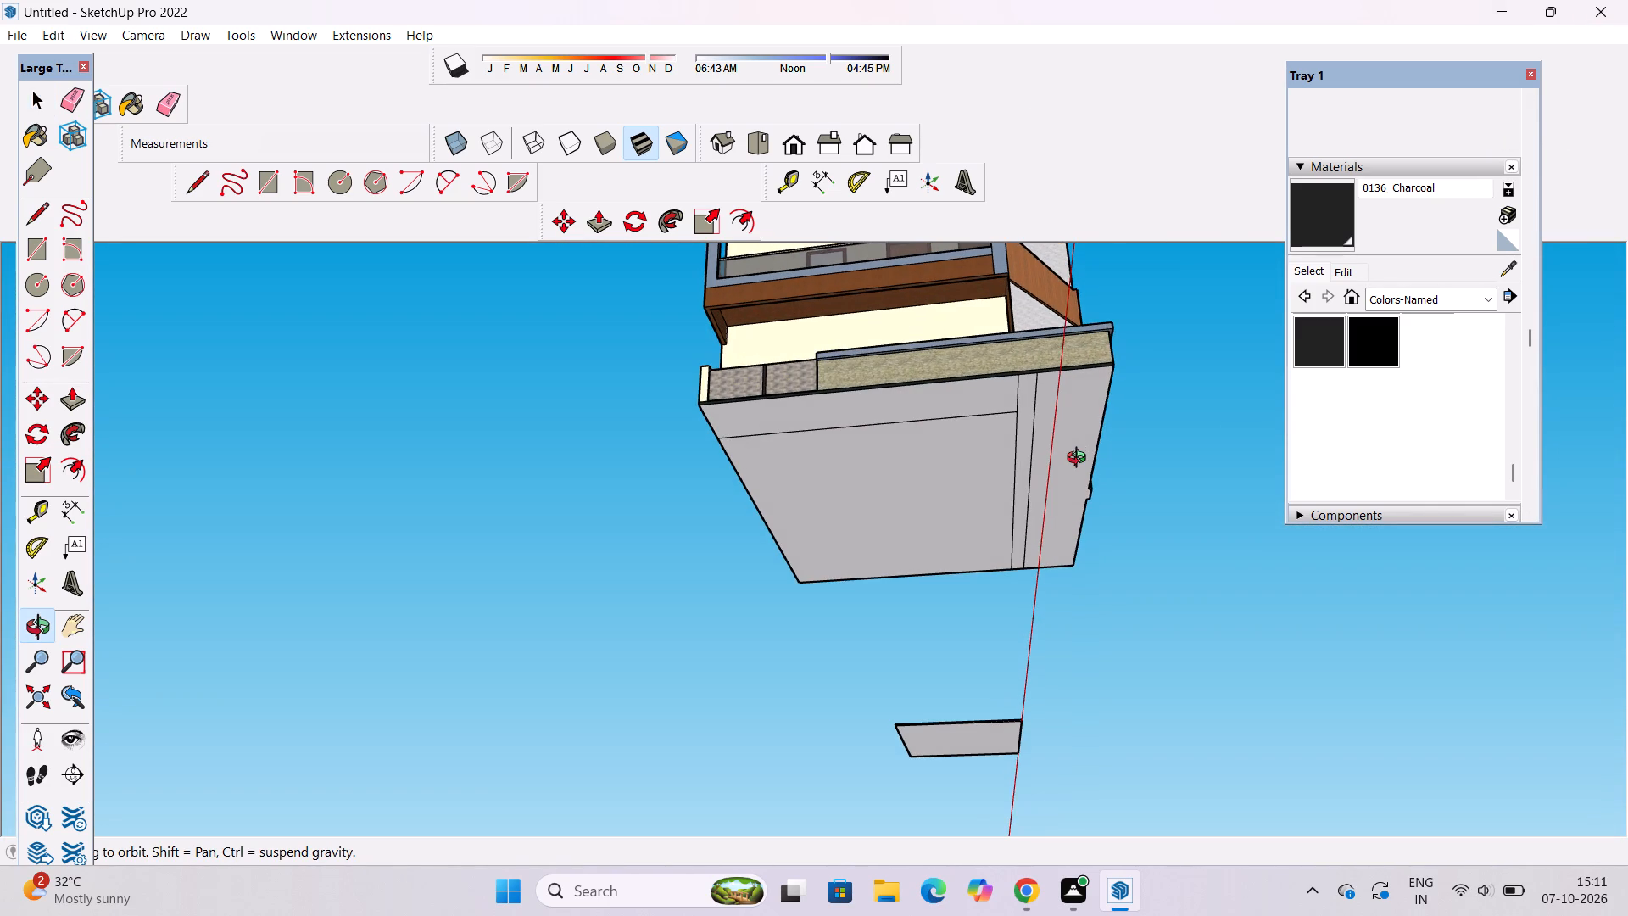
pyautogui.moveTo(1101, 488); pyautogui.dragTo(1064, 489)
pyautogui.keyDown('shift'); pyautogui.moveTo(980, 505); pyautogui.dragTo(1005, 571); pyautogui.keyUp('shift')
pyautogui.scroll(3, 1007, 560)
pyautogui.moveTo(1007, 559); pyautogui.dragTo(1002, 532)
pyautogui.keyDown('shift'); pyautogui.moveTo(1002, 529); pyautogui.dragTo(985, 542); pyautogui.keyUp('shift')
pyautogui.scroll(4, 985, 542)
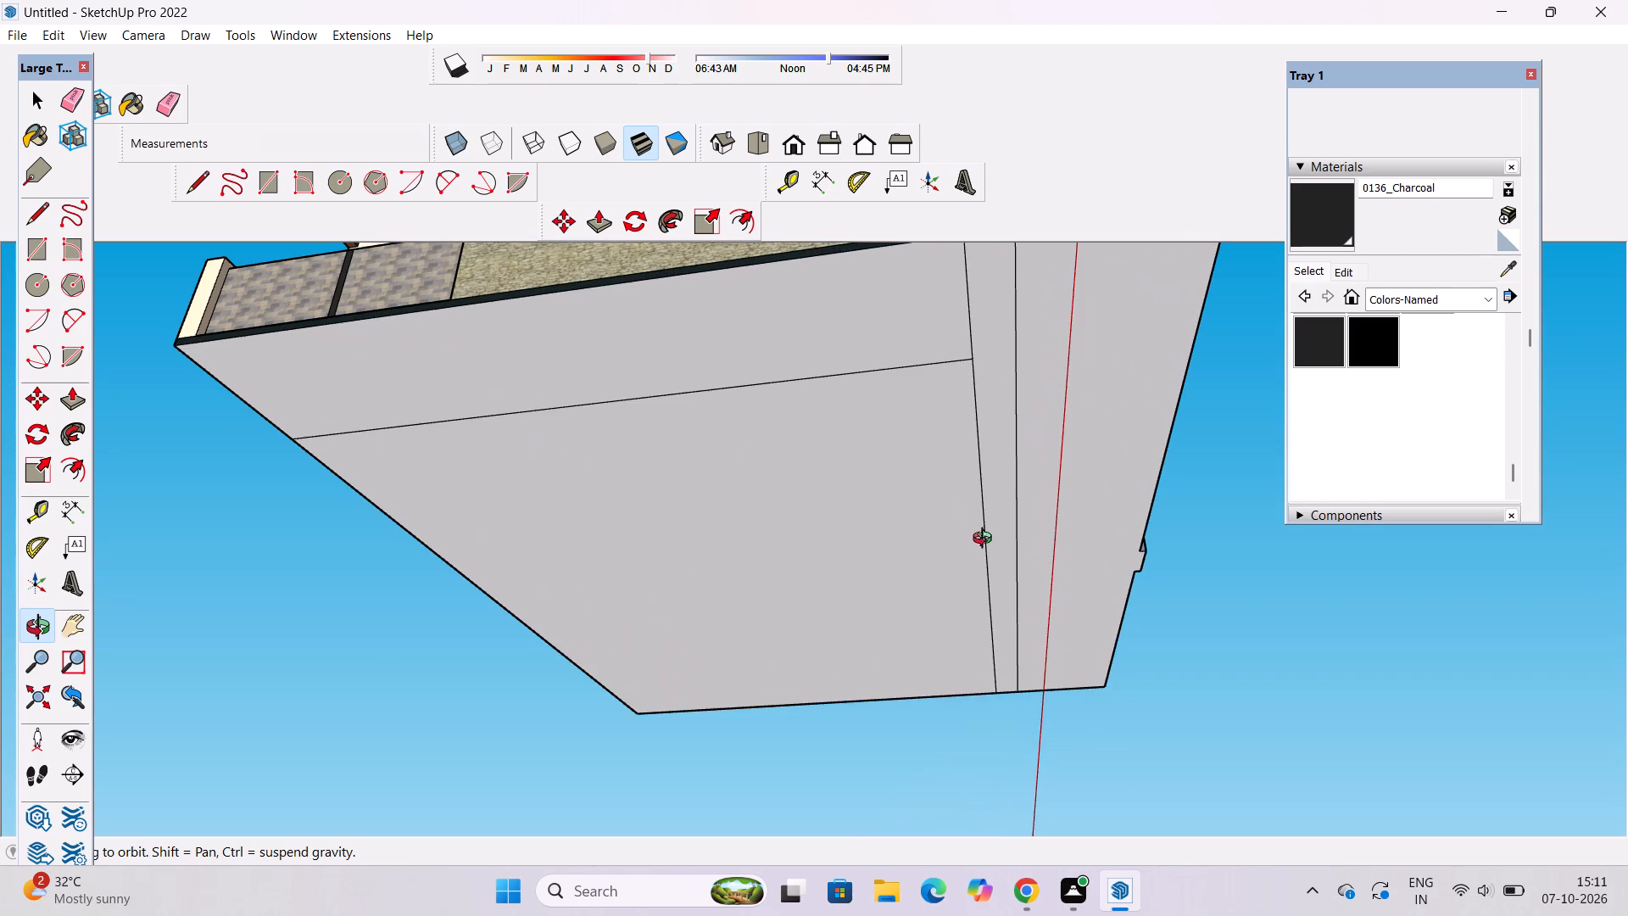
pyautogui.press('e')
pyautogui.moveTo(1032, 431); pyautogui.dragTo(973, 510)
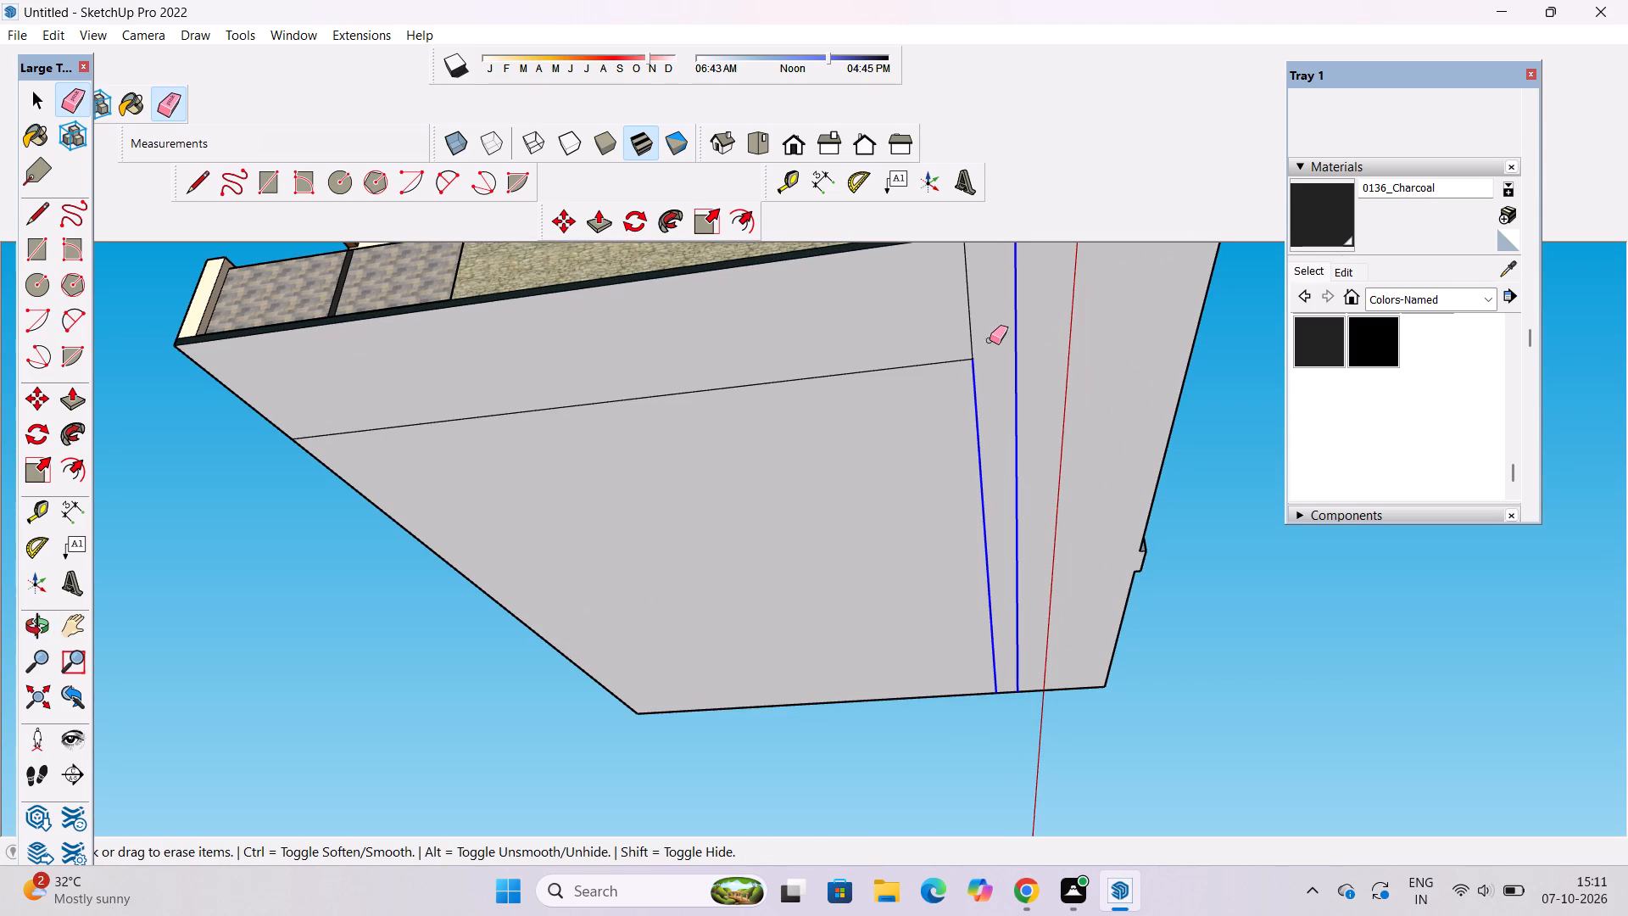
pyautogui.moveTo(978, 320); pyautogui.dragTo(943, 371)
pyautogui.scroll(-4, 926, 464)
# Paint the corner wall faces above and below the sloping wood band with Carrera Marble from the Stone materials.
pyautogui.press('o')
pyautogui.scroll(-6, 1012, 415)
pyautogui.moveTo(1061, 402); pyautogui.dragTo(990, 593)
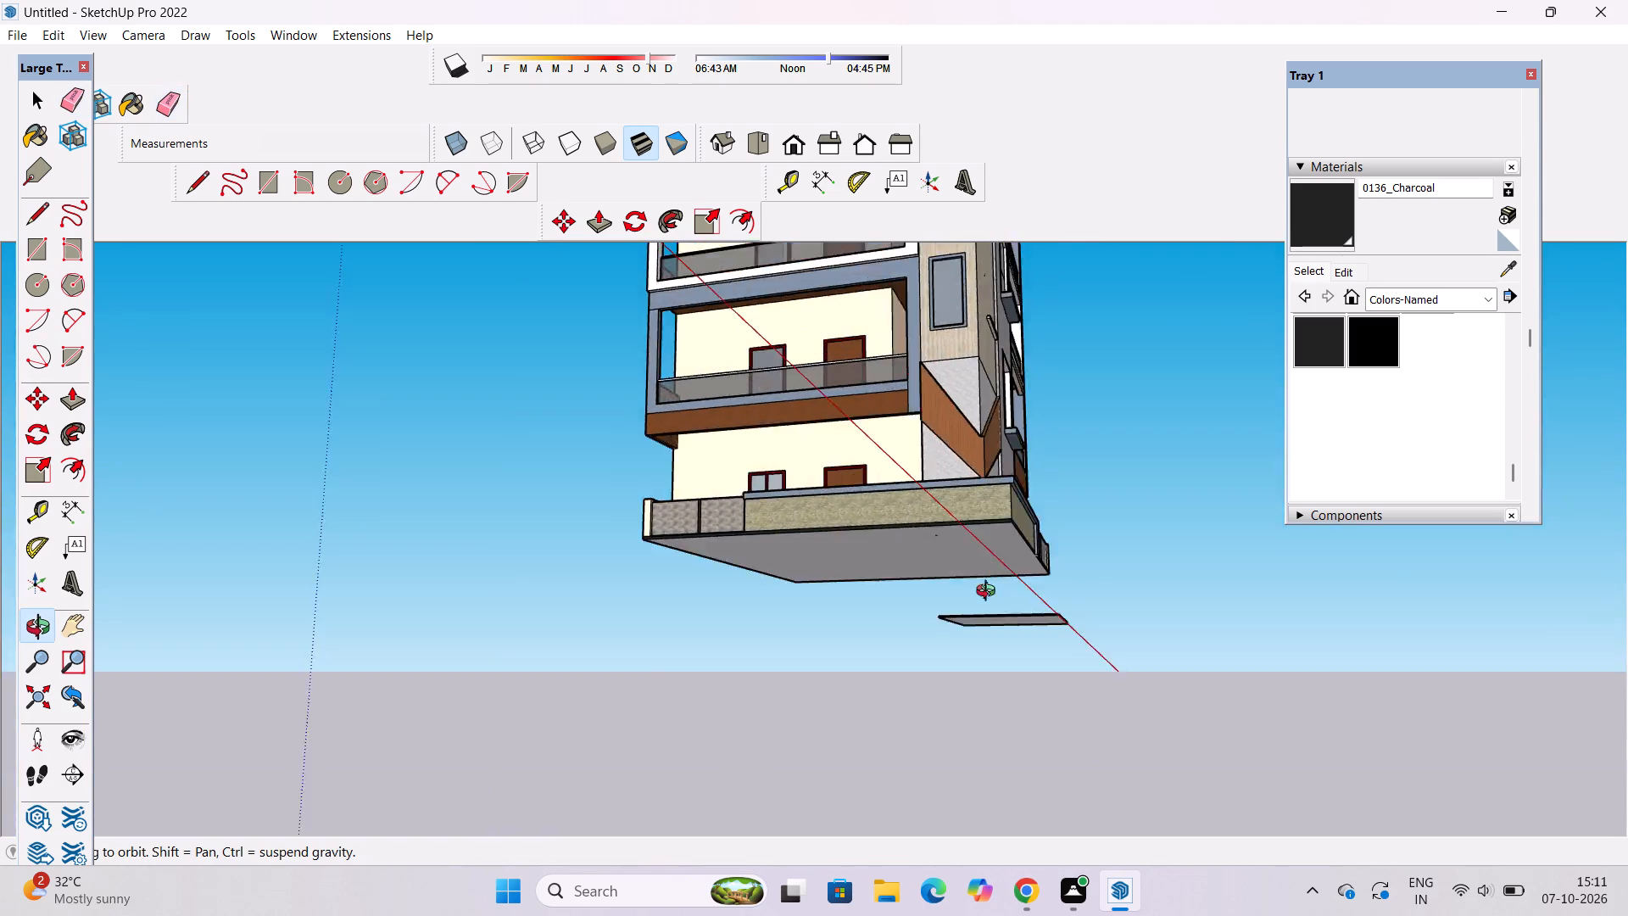
pyautogui.moveTo(990, 593); pyautogui.dragTo(1008, 776)
pyautogui.scroll(5, 955, 766)
pyautogui.scroll(2, 1119, 720)
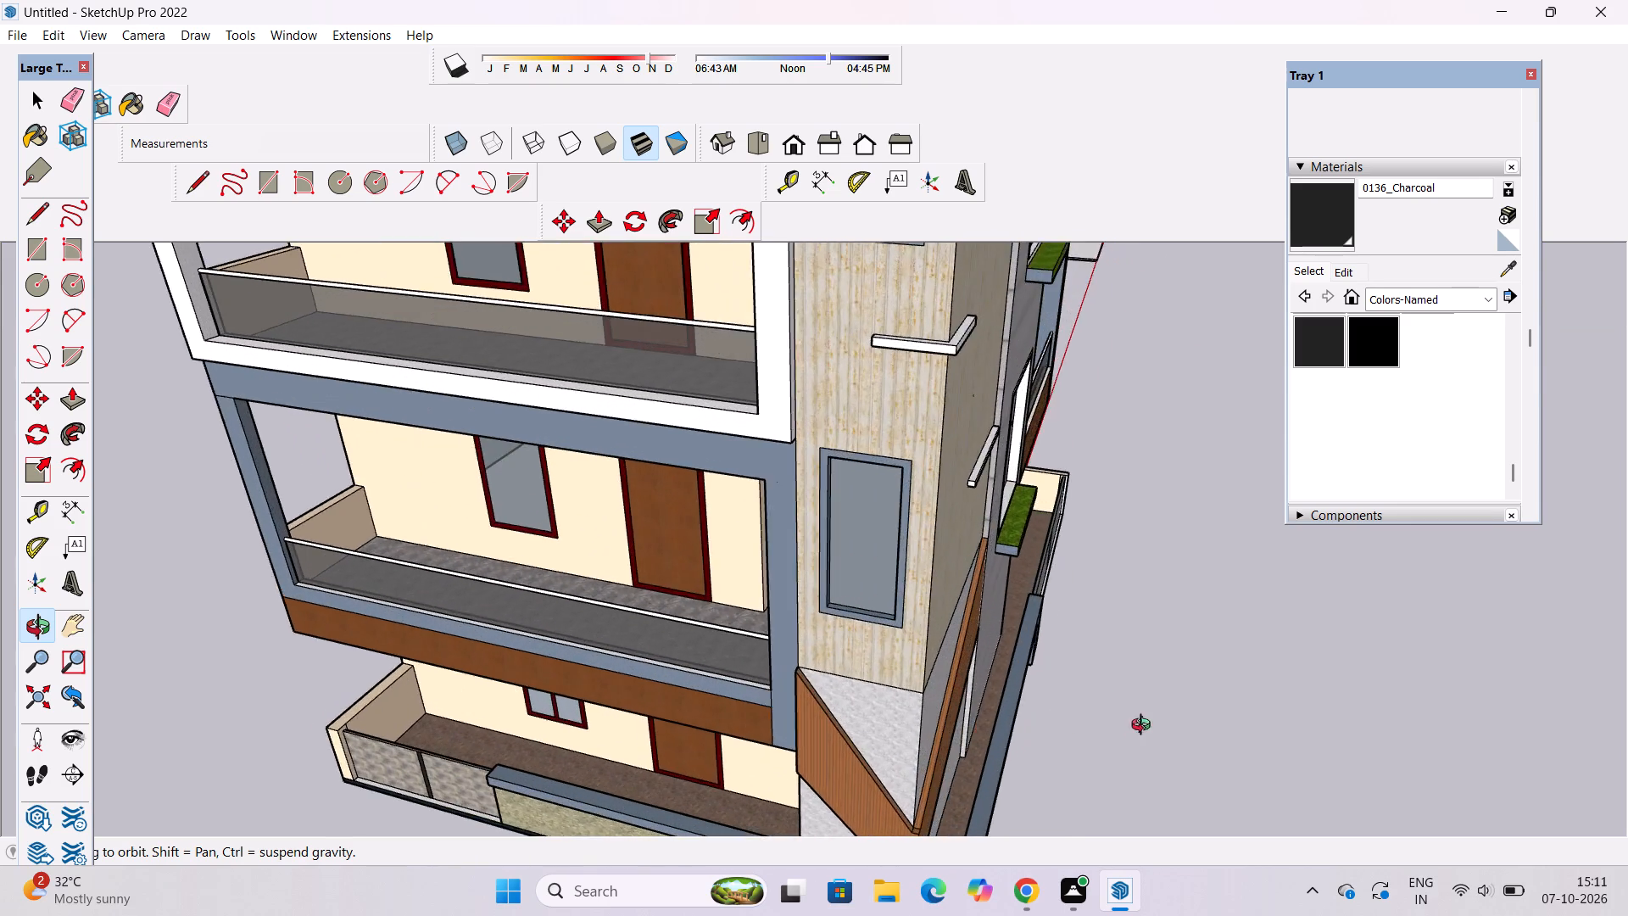
pyautogui.moveTo(1145, 727); pyautogui.dragTo(910, 661)
pyautogui.moveTo(900, 712); pyautogui.dragTo(857, 615)
pyautogui.keyDown('shift'); pyautogui.moveTo(857, 615); pyautogui.dragTo(971, 628); pyautogui.keyUp('shift')
pyautogui.moveTo(967, 633); pyautogui.dragTo(917, 613)
pyautogui.scroll(-5, 915, 612)
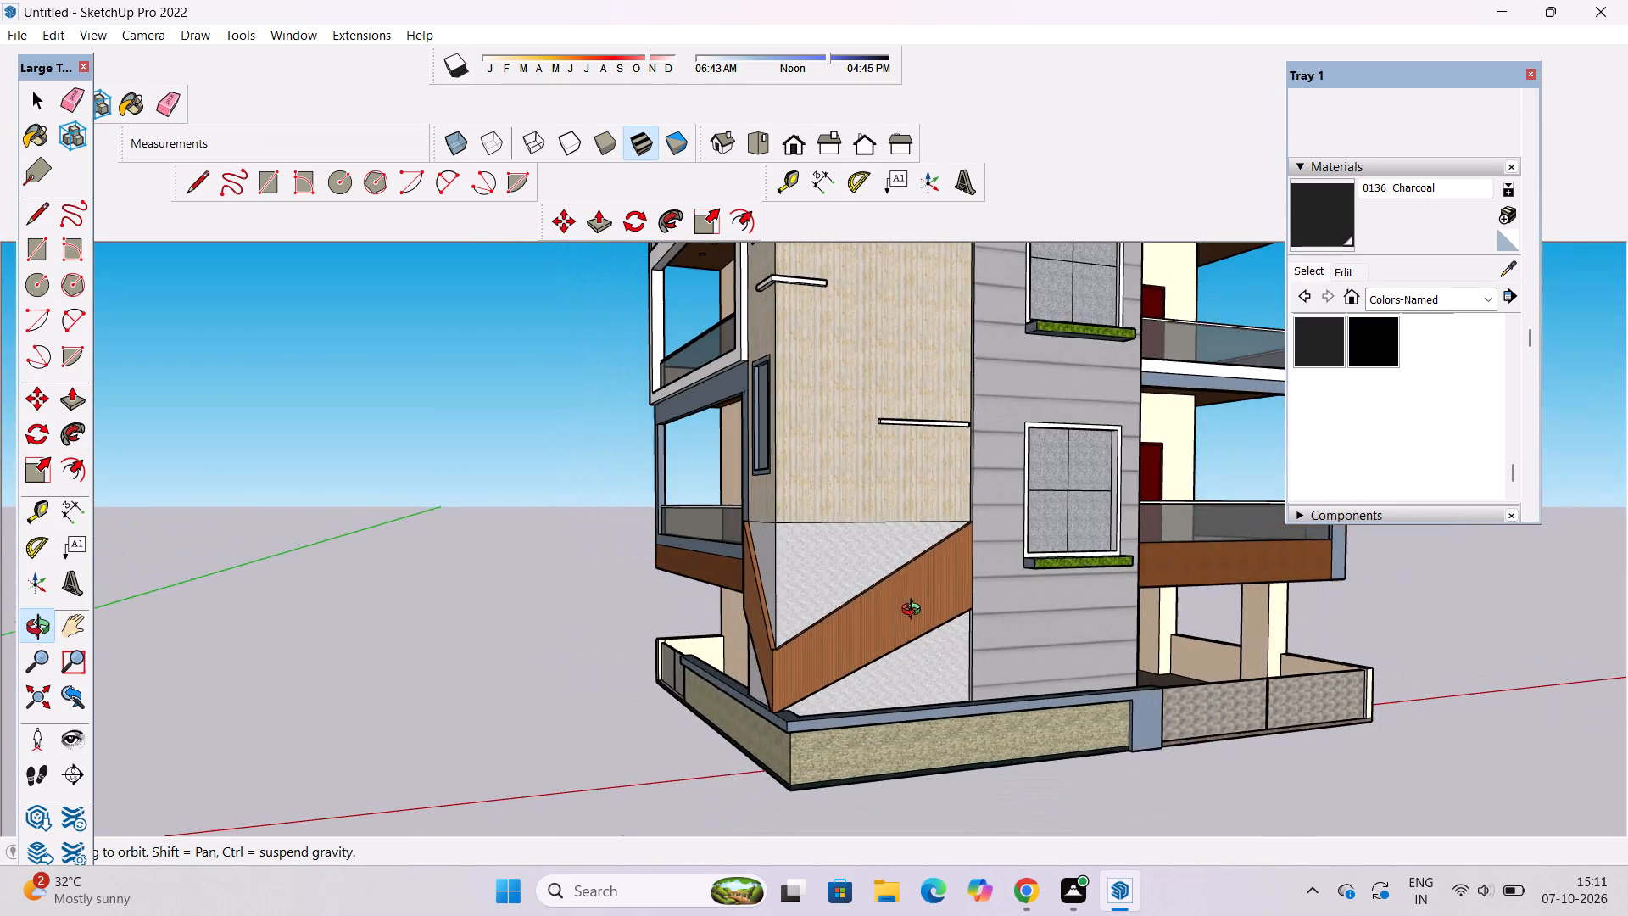
pyautogui.keyDown('shift'); pyautogui.moveTo(910, 632); pyautogui.dragTo(971, 628); pyautogui.keyUp('shift')
pyautogui.moveTo(944, 628); pyautogui.dragTo(908, 620)
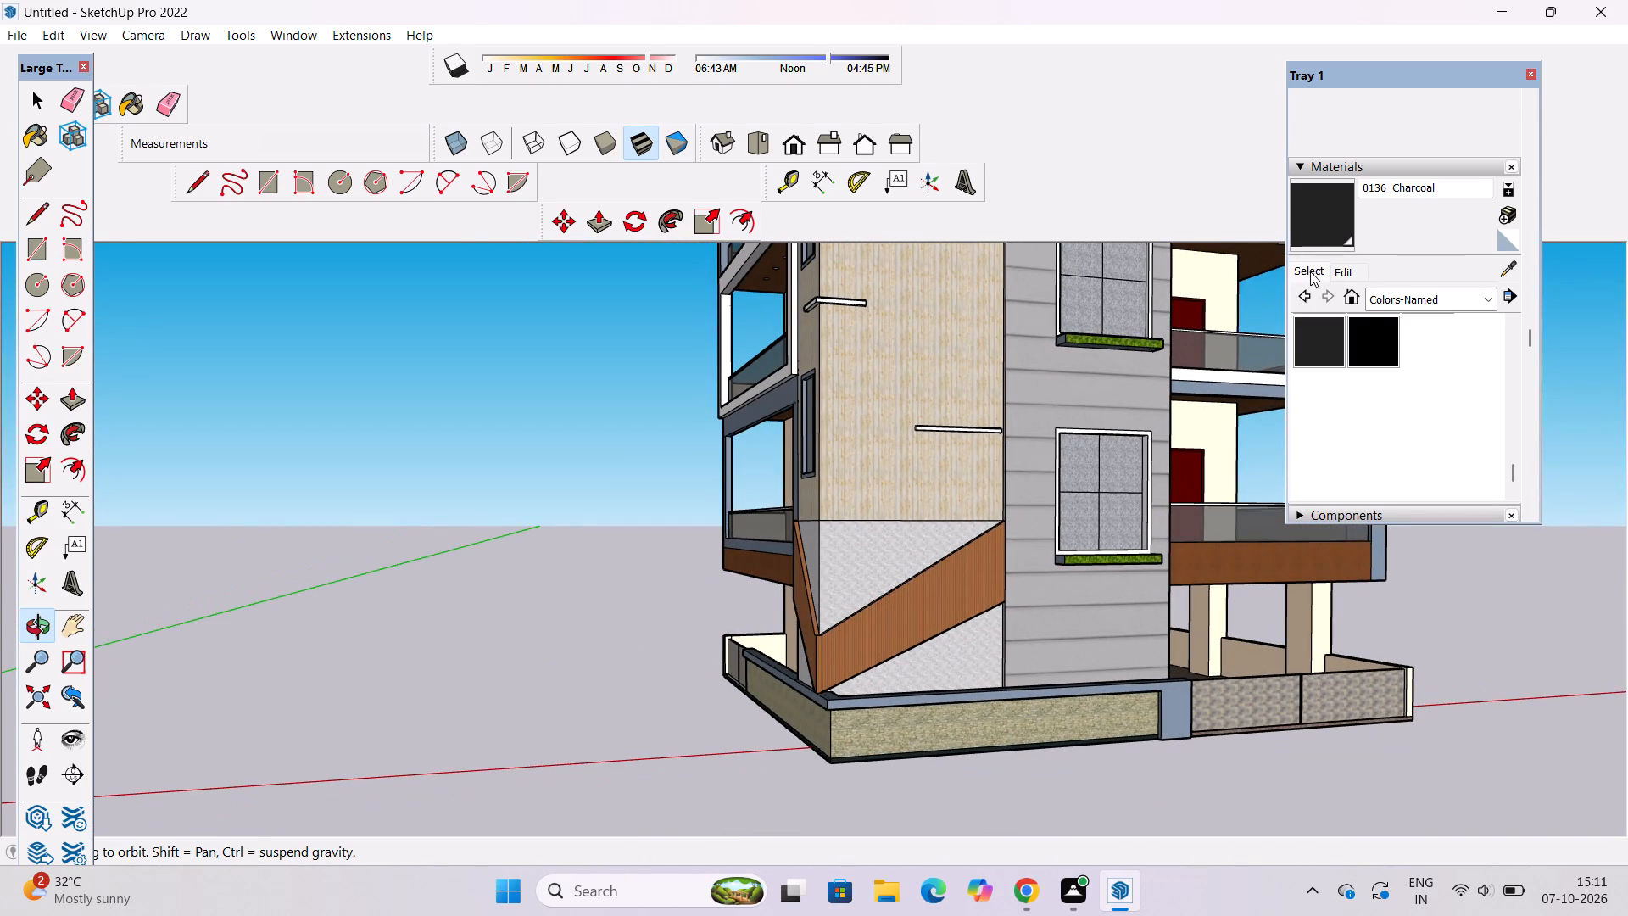
pyautogui.click(1380, 303)
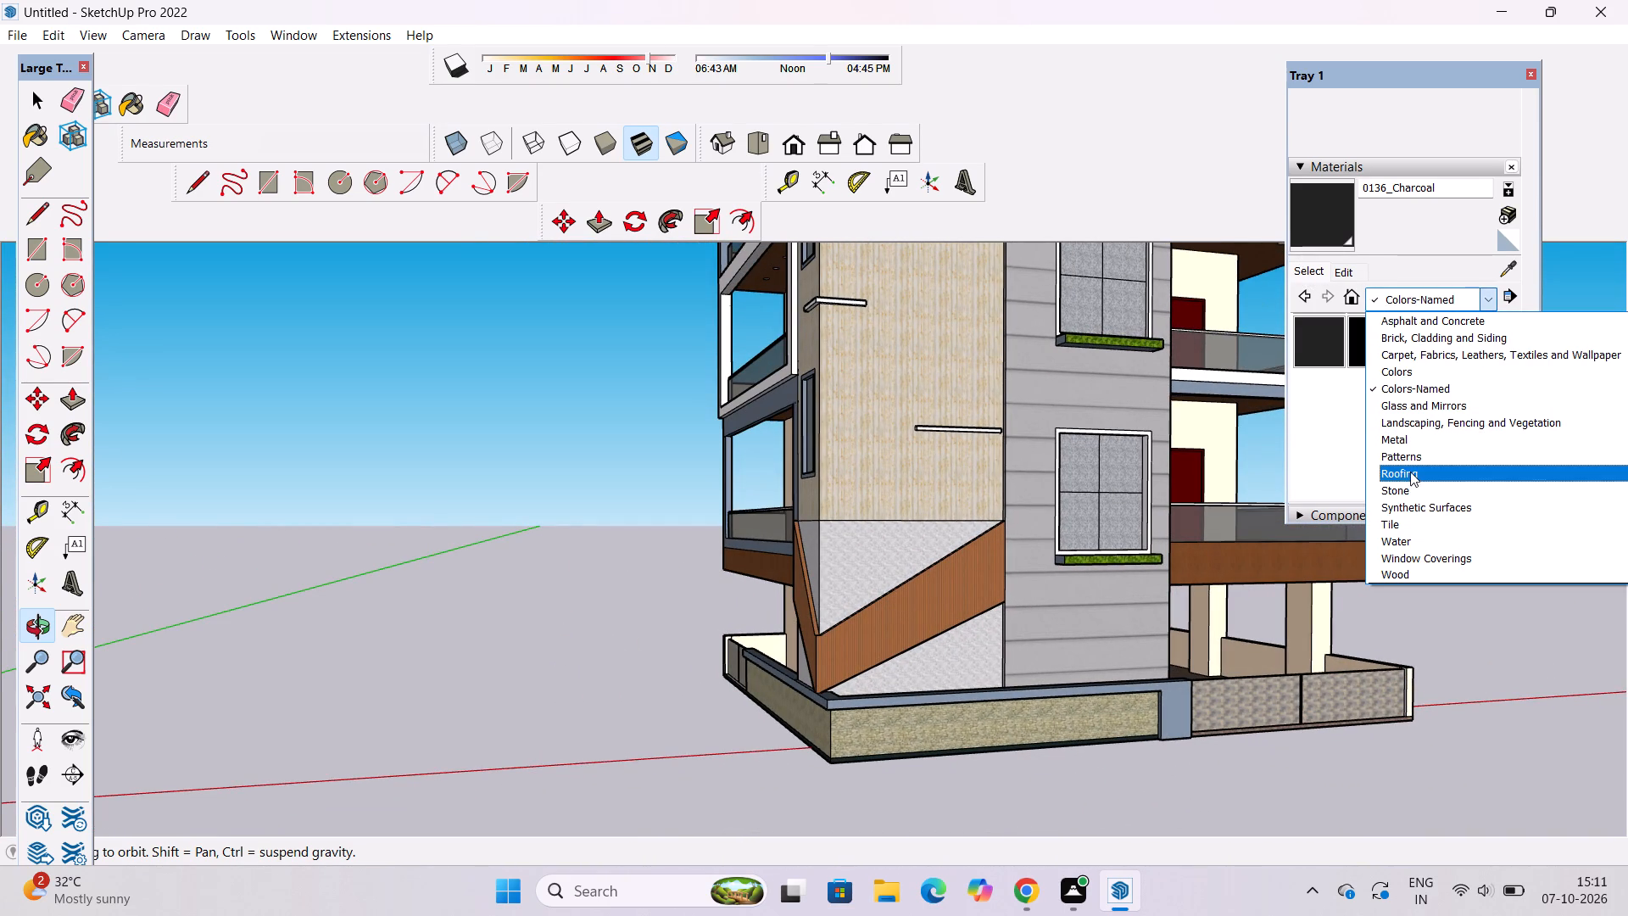
pyautogui.click(1402, 488)
pyautogui.click(1321, 341)
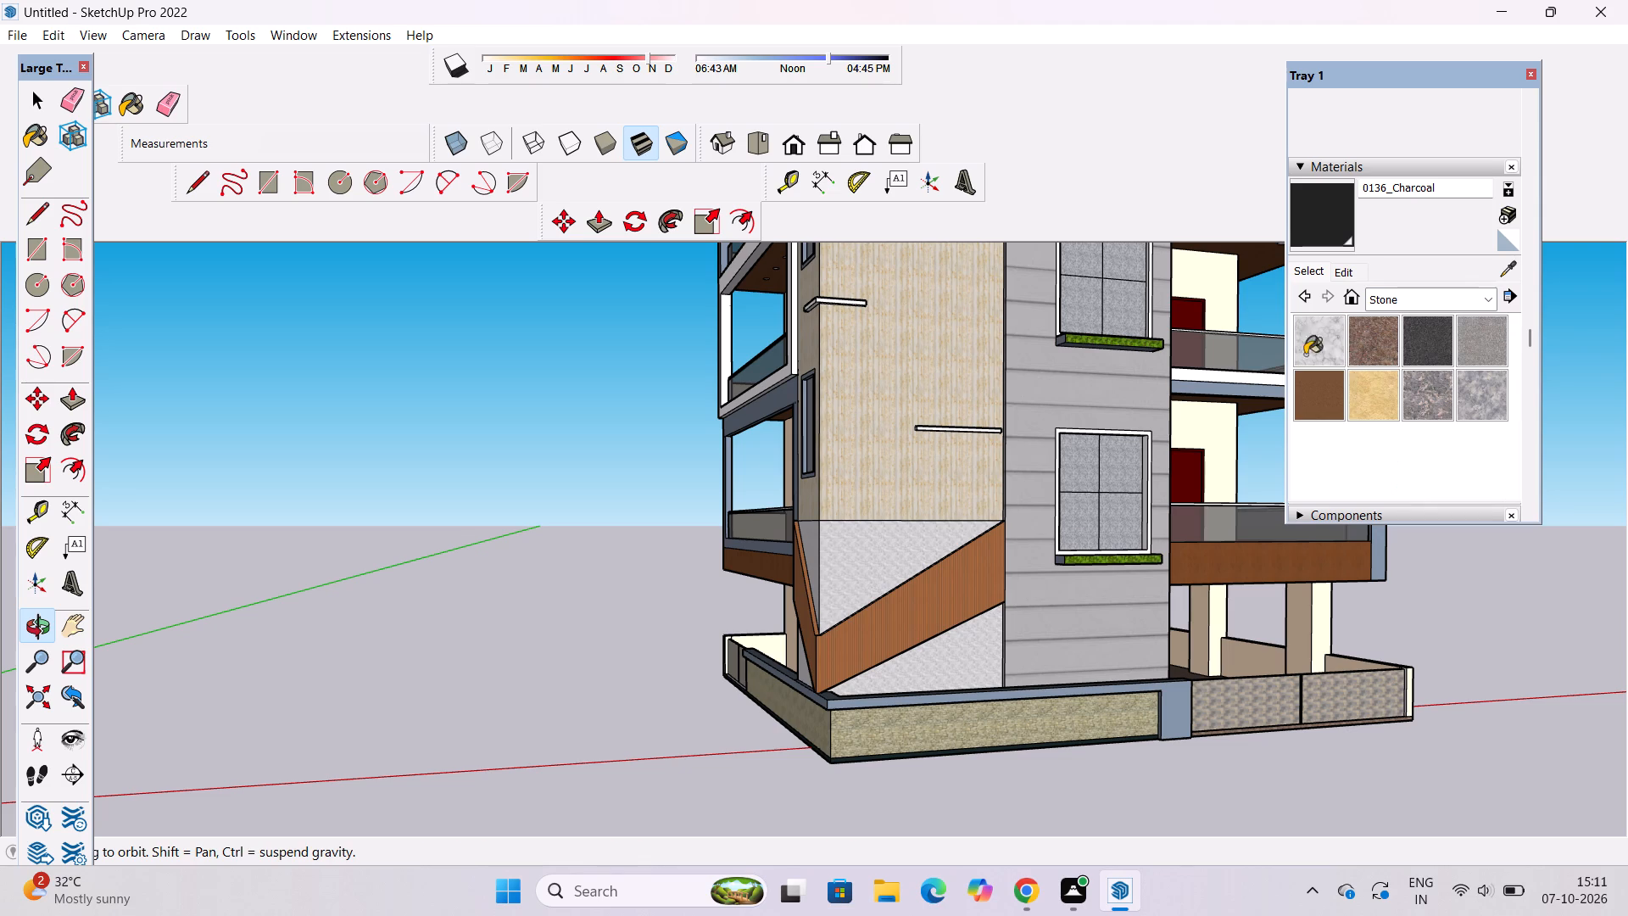
pyautogui.click(882, 548)
pyautogui.click(929, 652)
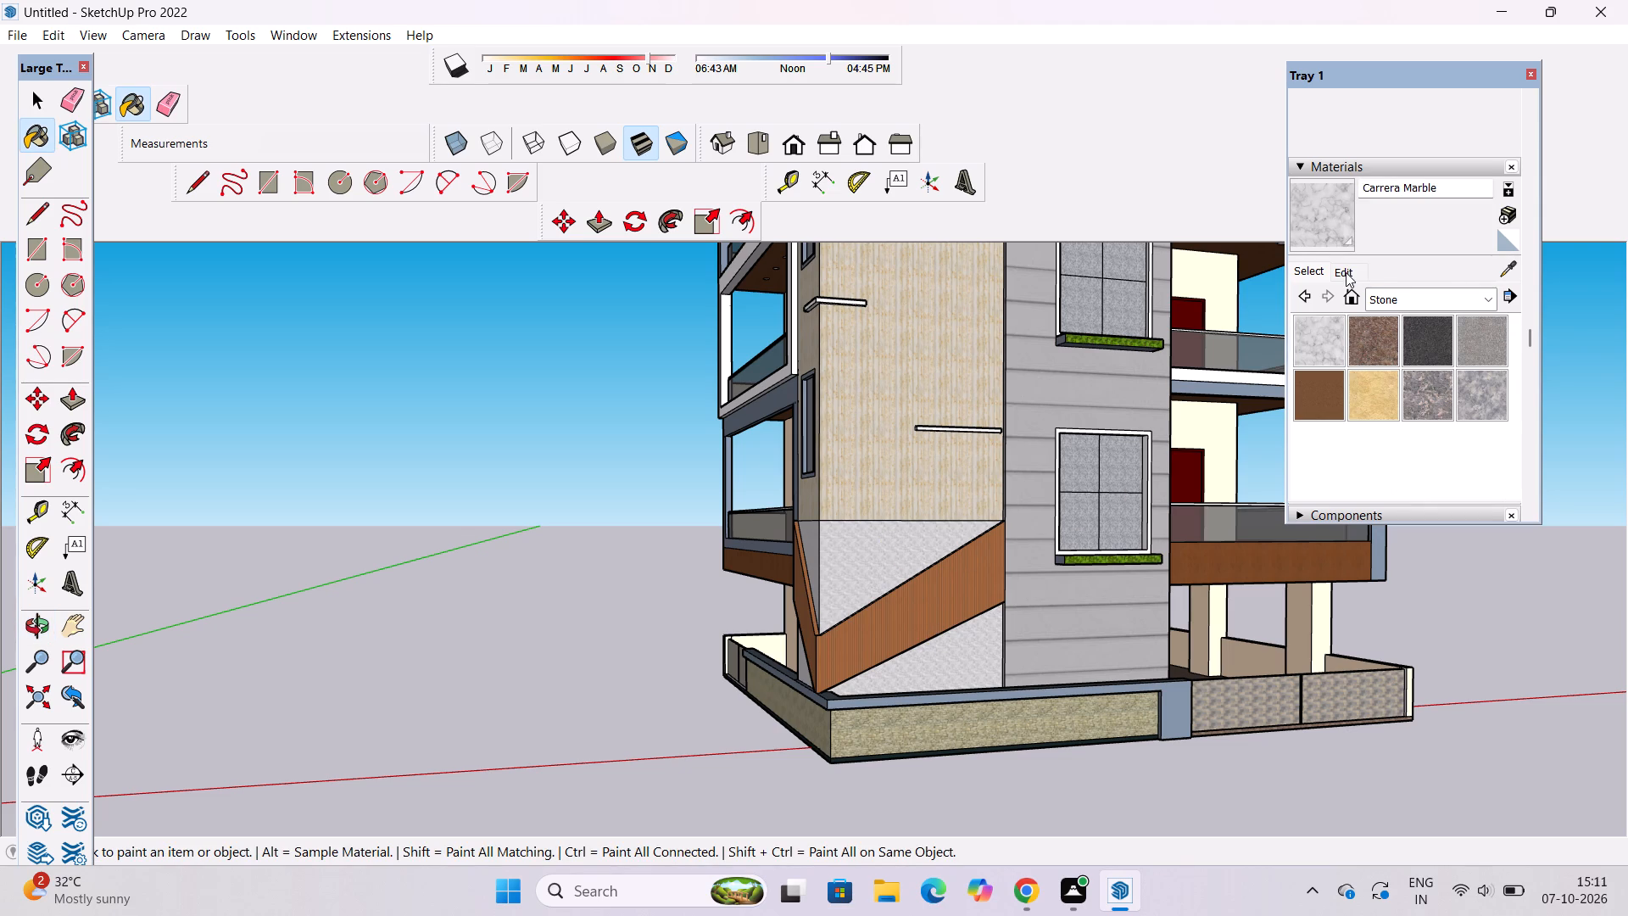
# Darken the colour of the Carrera Marble material.
pyautogui.click(1341, 273)
pyautogui.click(1395, 364)
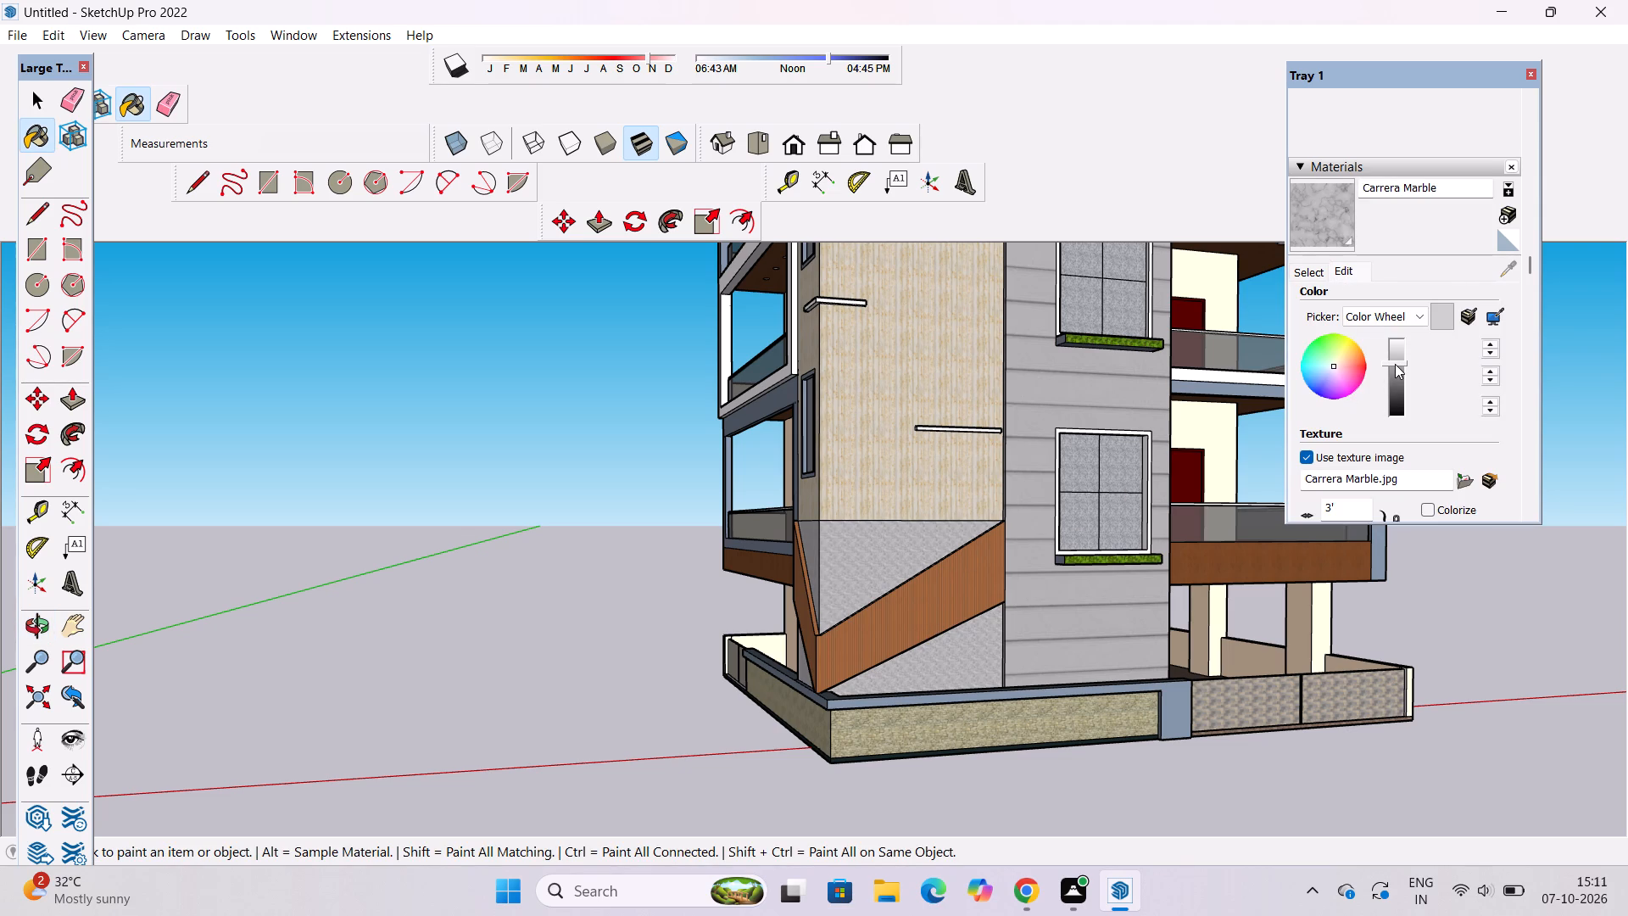
pyautogui.scroll(-3, 1347, 412)
pyautogui.scroll(-1, 1360, 254)
pyautogui.press('space')
pyautogui.press('space')
# Set the Carrera Marble texture width to 6'.
pyautogui.scroll(-1, 1366, 228)
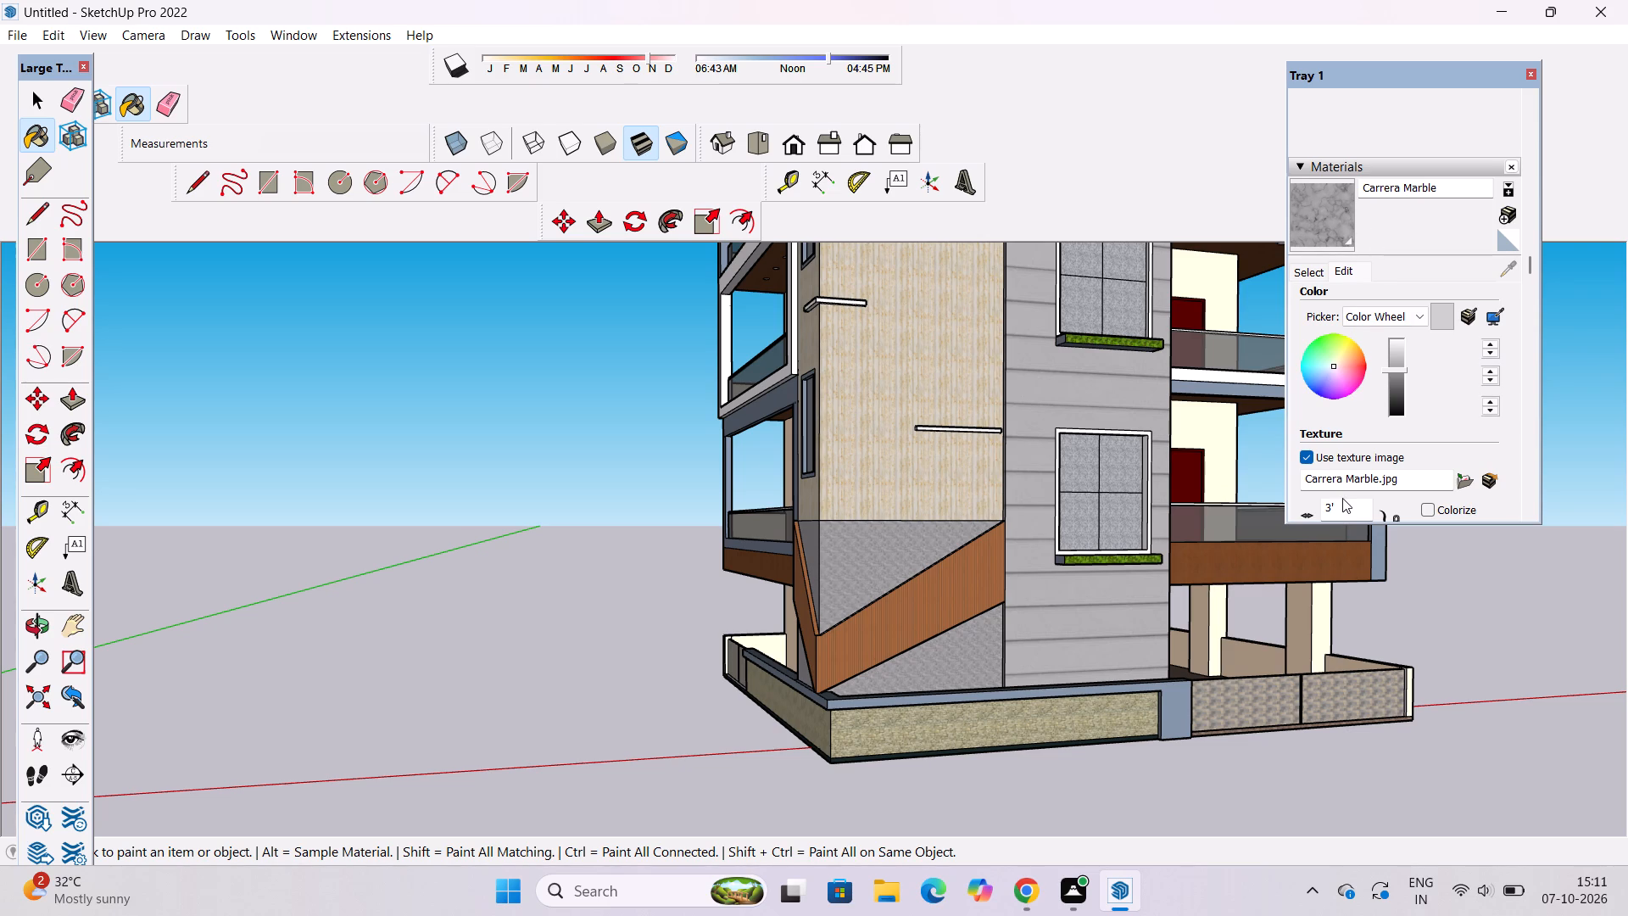
pyautogui.click(1343, 510)
pyautogui.press('BackSpace')
pyautogui.press('BackSpace')
pyautogui.write("6'")
pyautogui.press('Return')
pyautogui.press('space')
pyautogui.press('space')
# Examine the marble faces around the sloping wood band at the building's corner from several angles and close up.
pyautogui.click(33, 627)
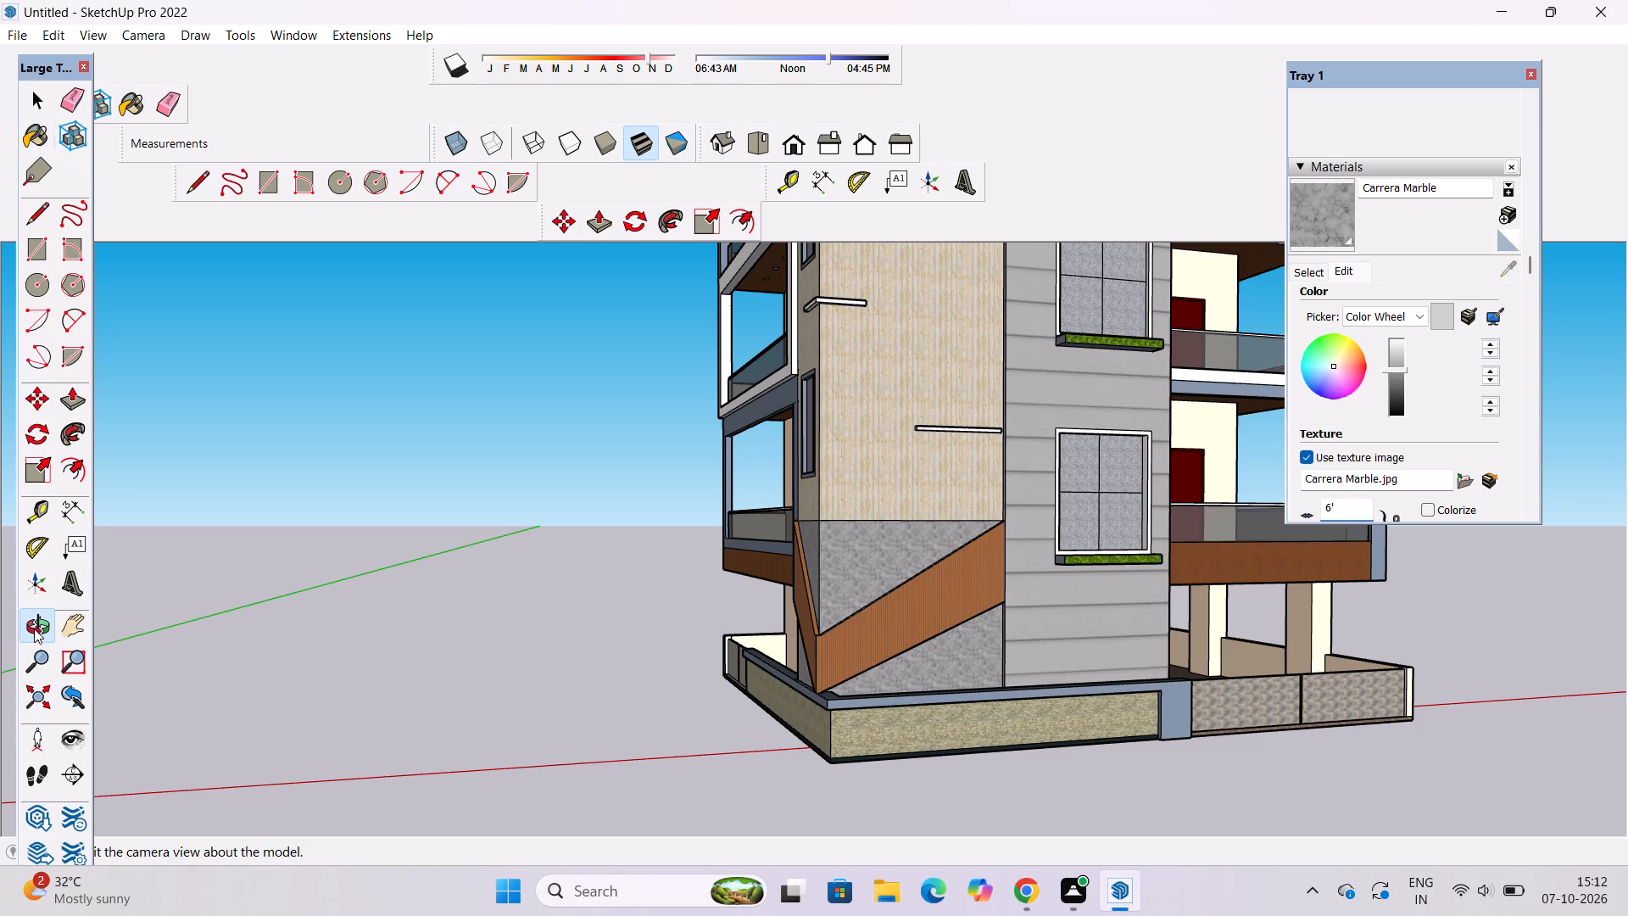
pyautogui.scroll(-5, 745, 471)
pyautogui.scroll(4, 829, 569)
pyautogui.moveTo(832, 608); pyautogui.dragTo(1133, 665)
pyautogui.scroll(9, 1017, 587)
pyautogui.moveTo(1016, 584); pyautogui.dragTo(845, 677)
pyautogui.moveTo(734, 687); pyautogui.dragTo(955, 577)
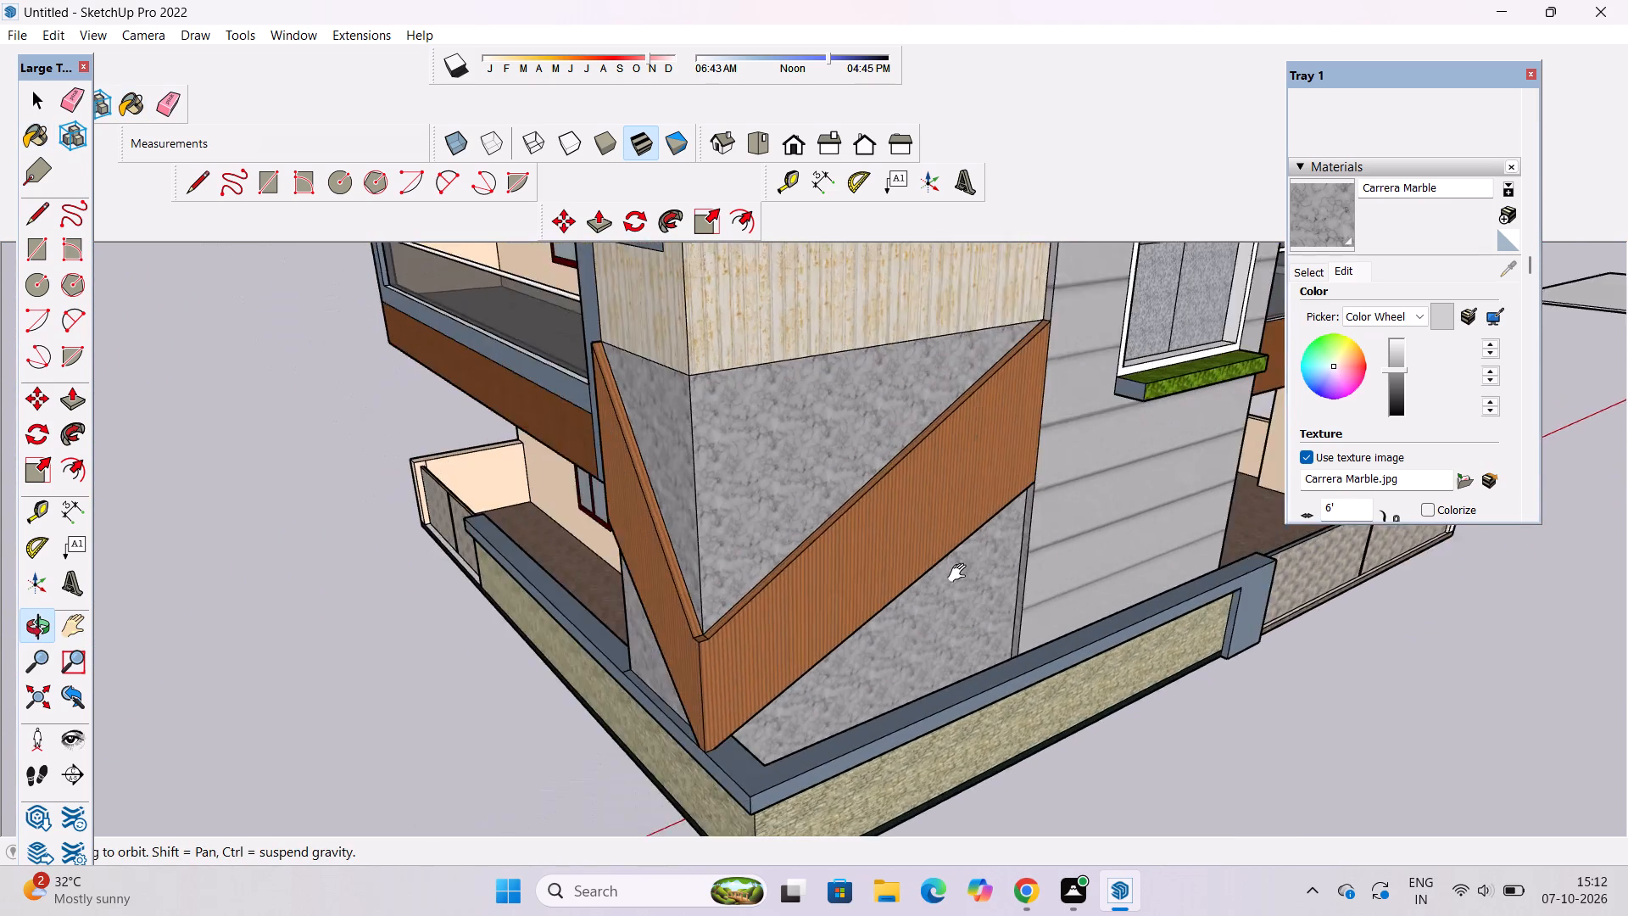
pyautogui.scroll(4, 948, 575)
pyautogui.moveTo(984, 601); pyautogui.dragTo(910, 628)
pyautogui.scroll(5, 625, 494)
pyautogui.moveTo(882, 624); pyautogui.dragTo(834, 416)
pyautogui.scroll(-5, 834, 416)
pyautogui.keyDown('shift'); pyautogui.moveTo(908, 492); pyautogui.dragTo(941, 548); pyautogui.keyUp('shift')
pyautogui.moveTo(938, 558); pyautogui.dragTo(910, 526)
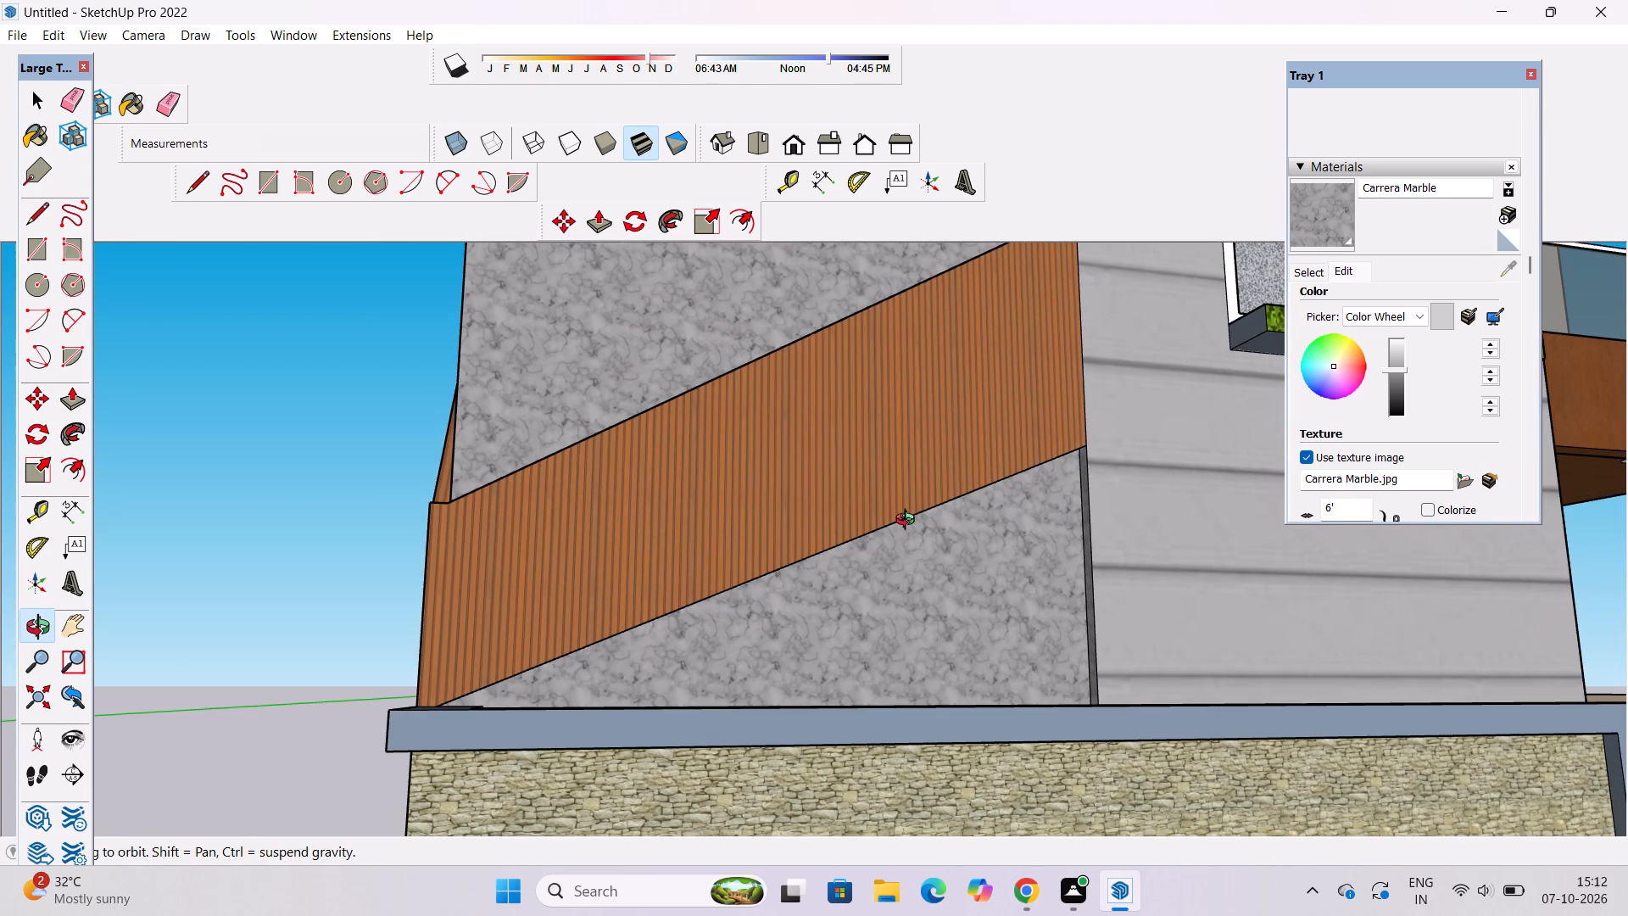
pyautogui.scroll(3, 909, 522)
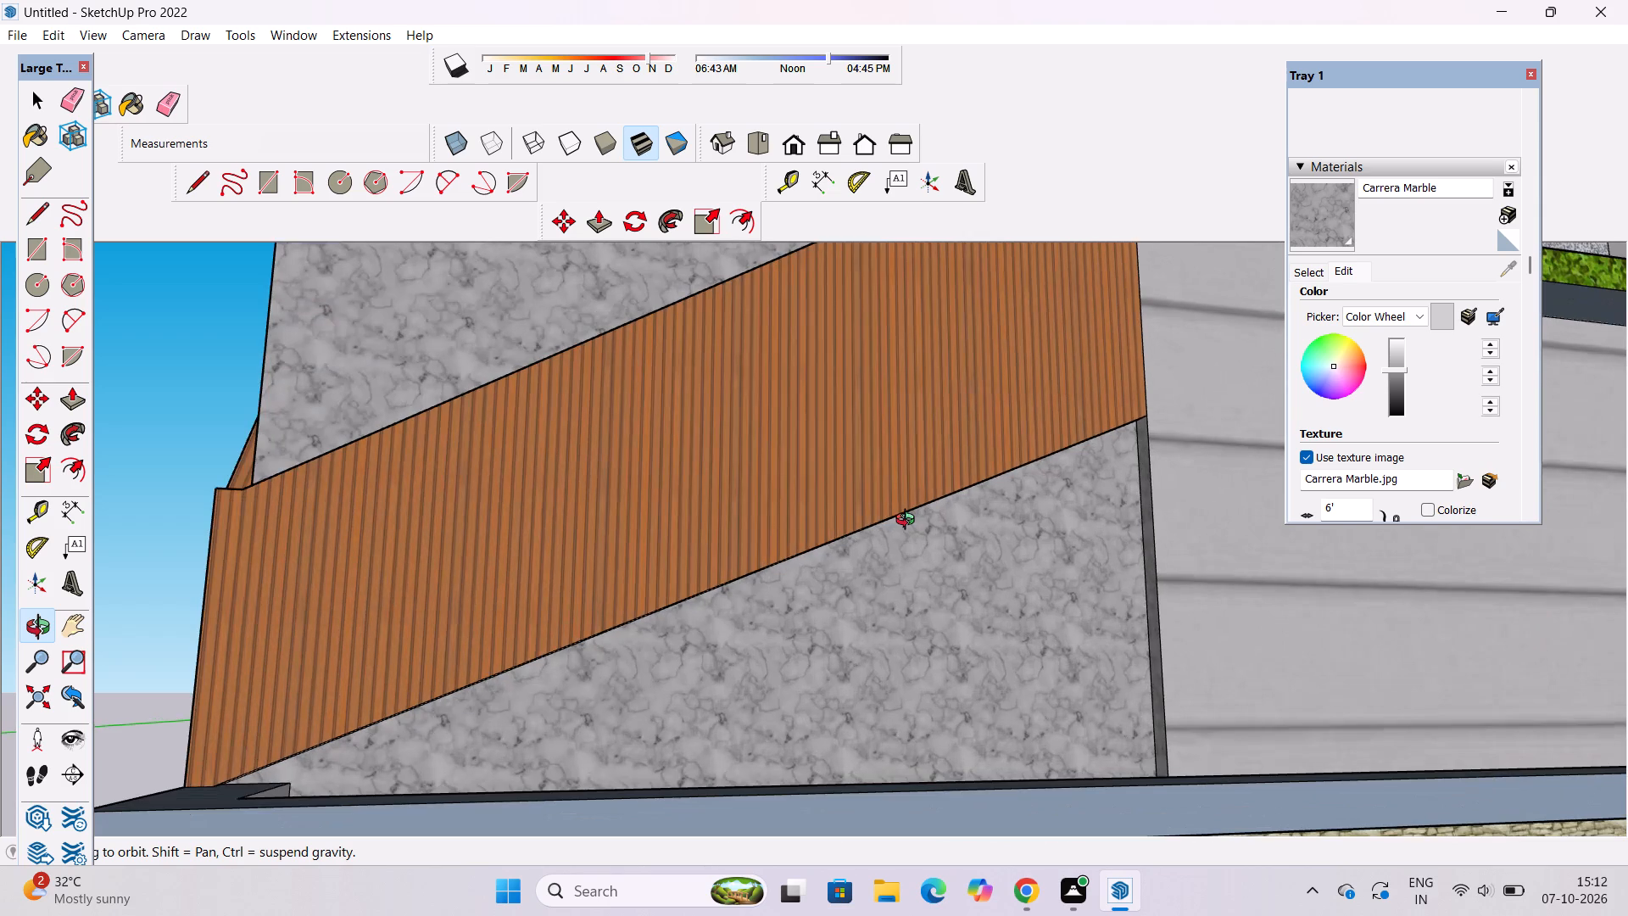
pyautogui.scroll(-3, 909, 522)
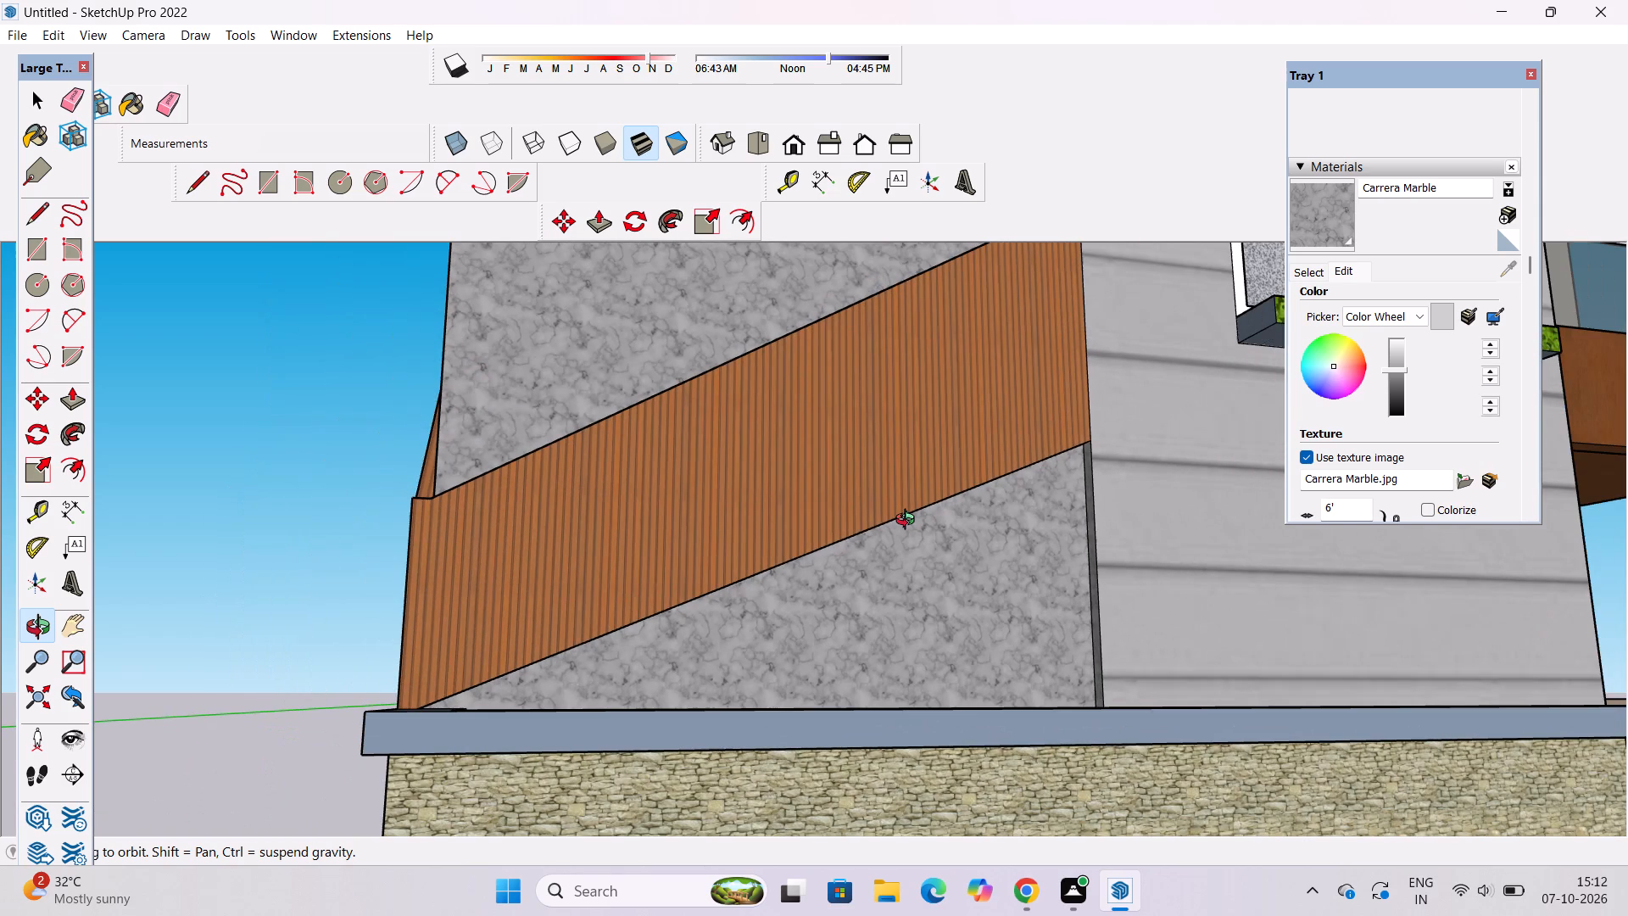
pyautogui.scroll(-5, 913, 521)
pyautogui.moveTo(1040, 489); pyautogui.dragTo(1029, 517)
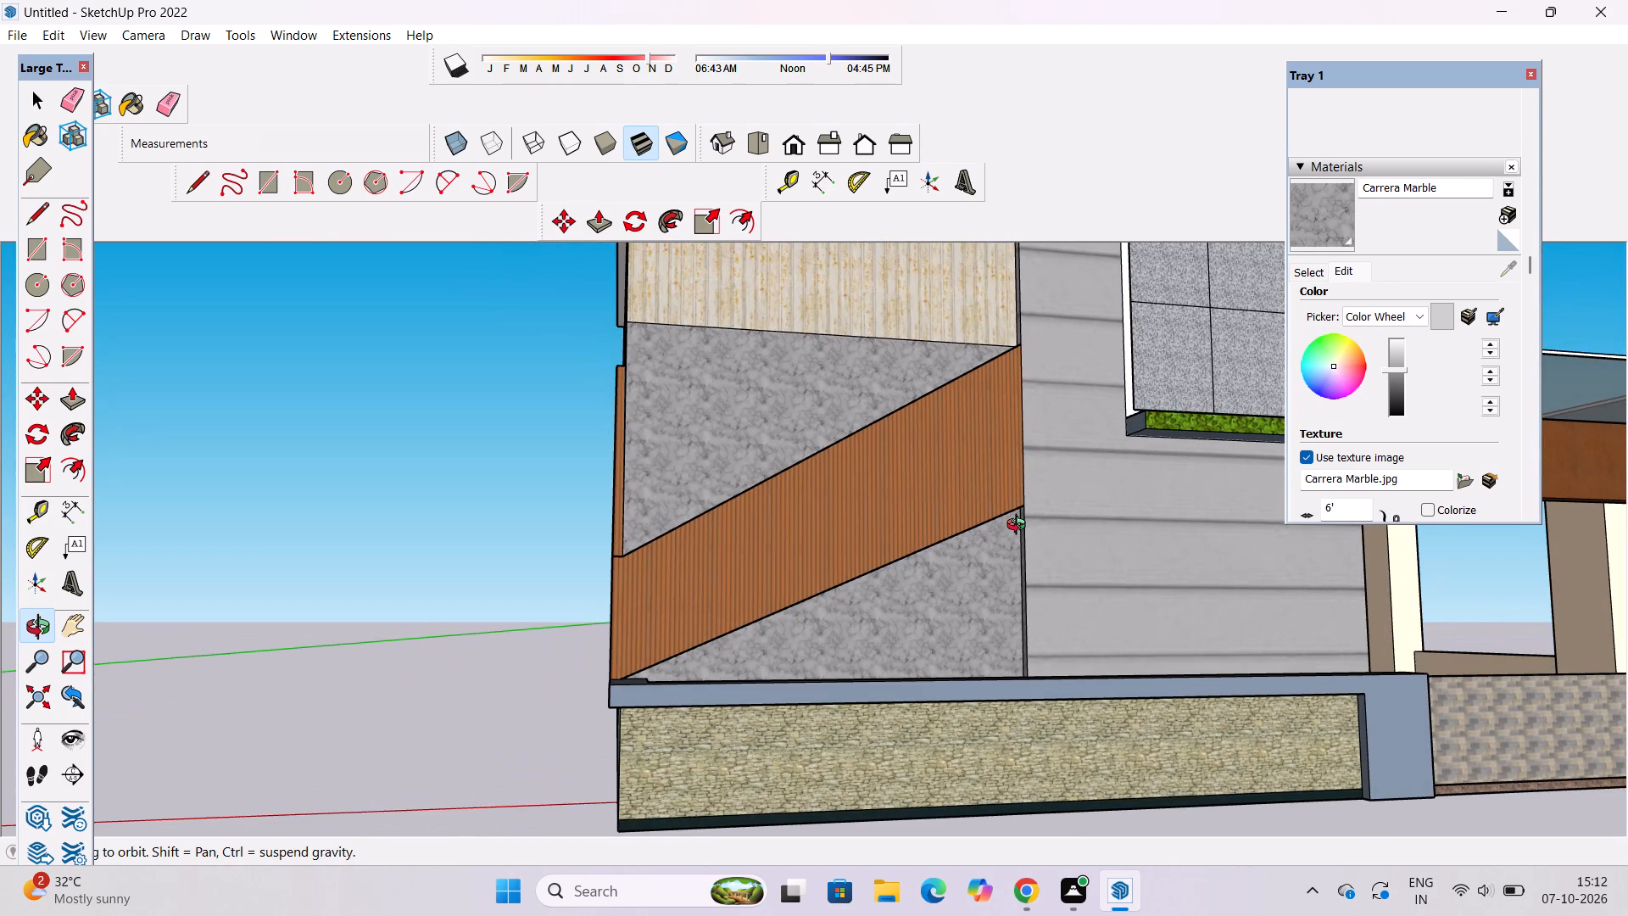
pyautogui.keyDown('shift'); pyautogui.moveTo(996, 530); pyautogui.dragTo(1106, 539); pyautogui.keyUp('shift')
pyautogui.scroll(-1, 1106, 539)
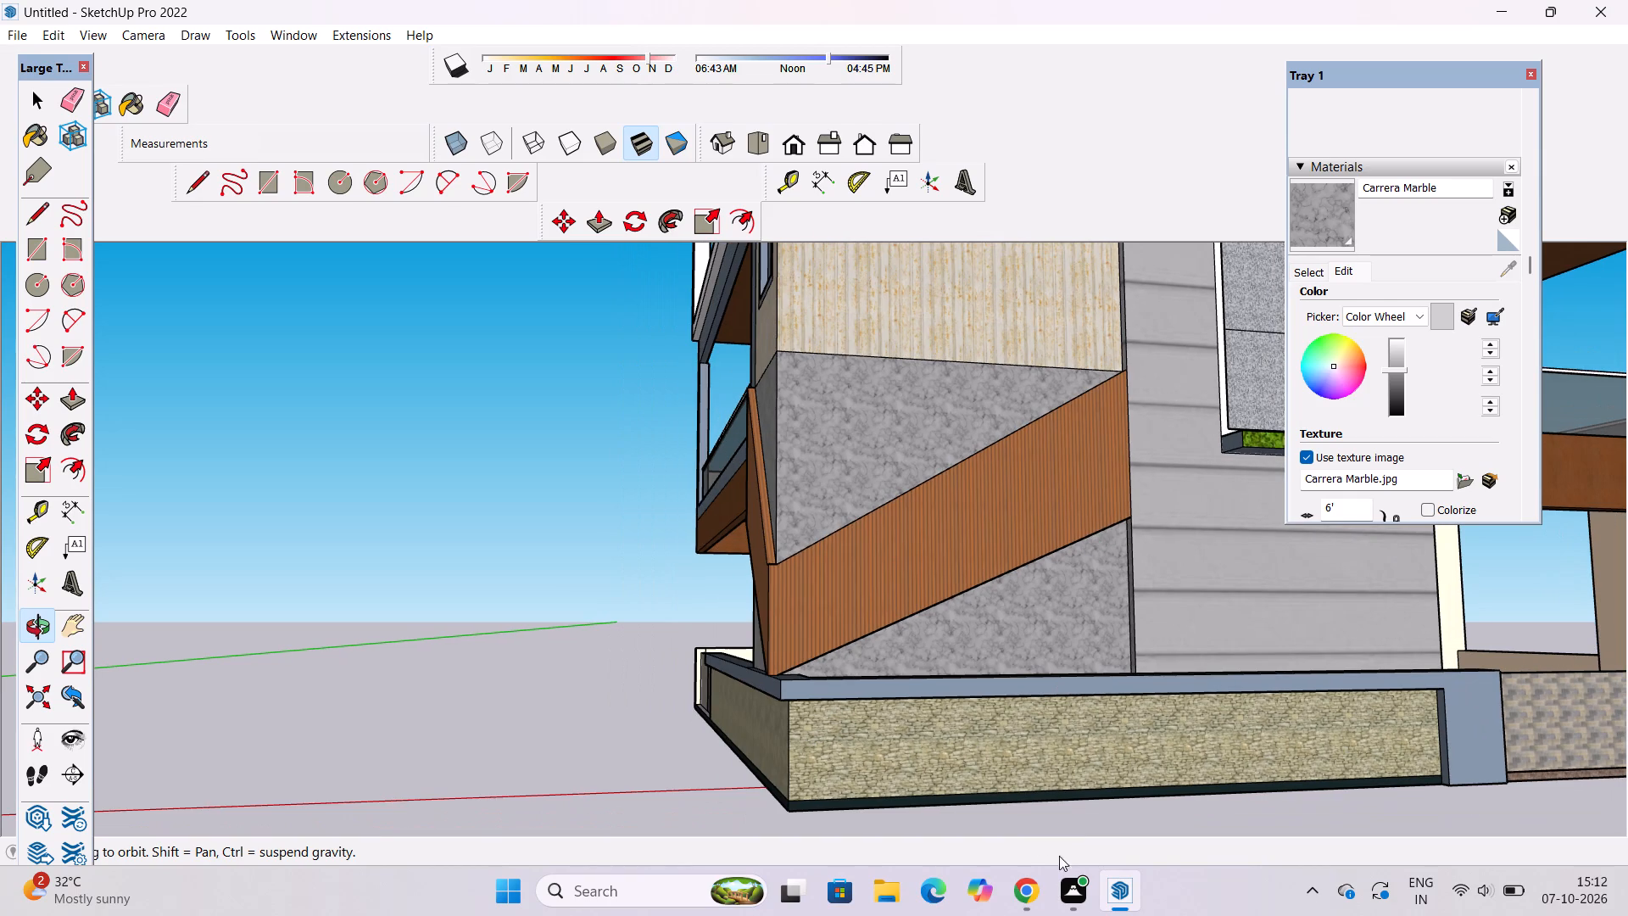
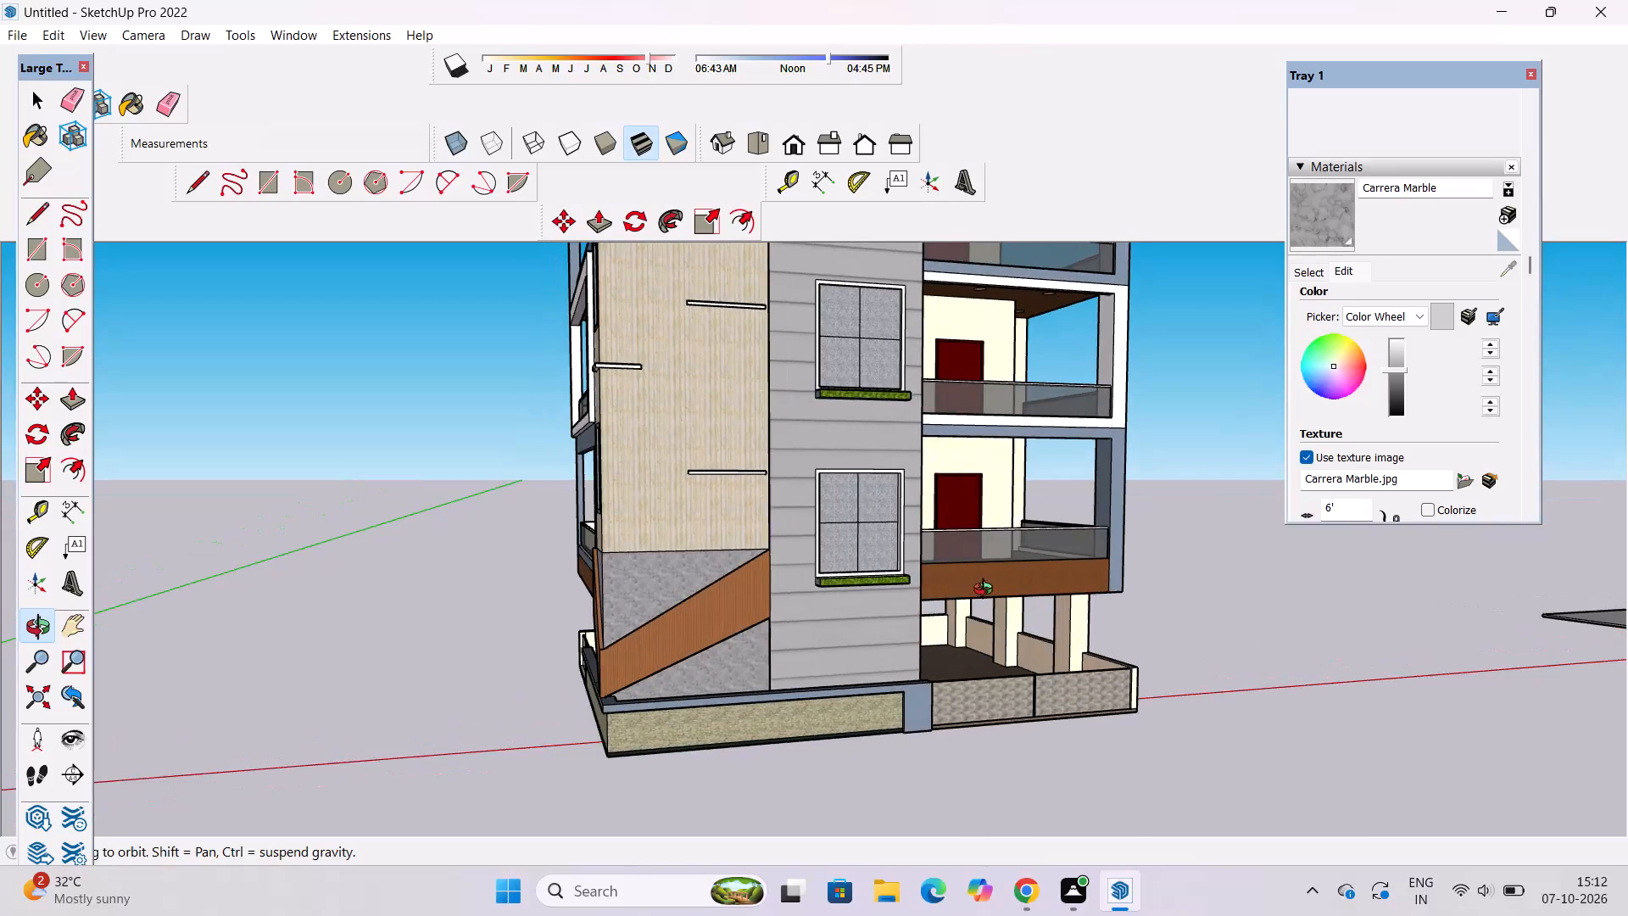
# Examine the whole building's exterior from several sides, including the marble corner and the balcony facades.
pyautogui.scroll(-4, 998, 538)
pyautogui.moveTo(995, 586); pyautogui.dragTo(965, 591)
pyautogui.scroll(-3, 965, 591)
pyautogui.keyDown('shift'); pyautogui.moveTo(967, 591); pyautogui.dragTo(964, 556); pyautogui.keyUp('shift')
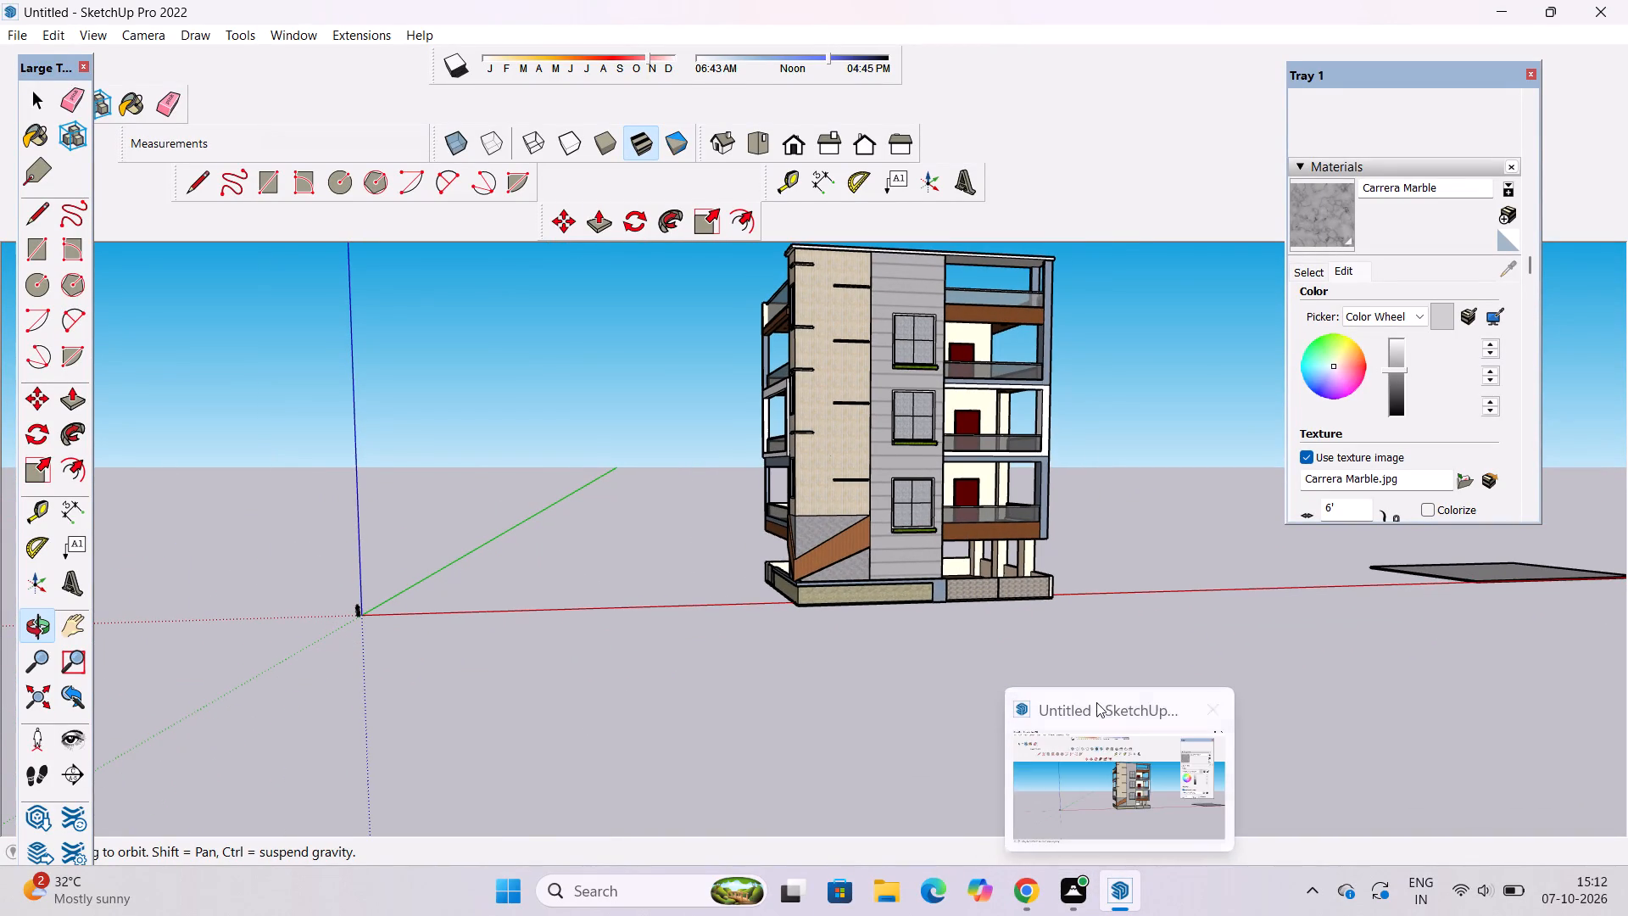
pyautogui.keyDown('shift'); pyautogui.moveTo(930, 575); pyautogui.dragTo(854, 651); pyautogui.keyUp('shift')
pyautogui.moveTo(962, 592); pyautogui.dragTo(786, 586)
pyautogui.scroll(3, 727, 574)
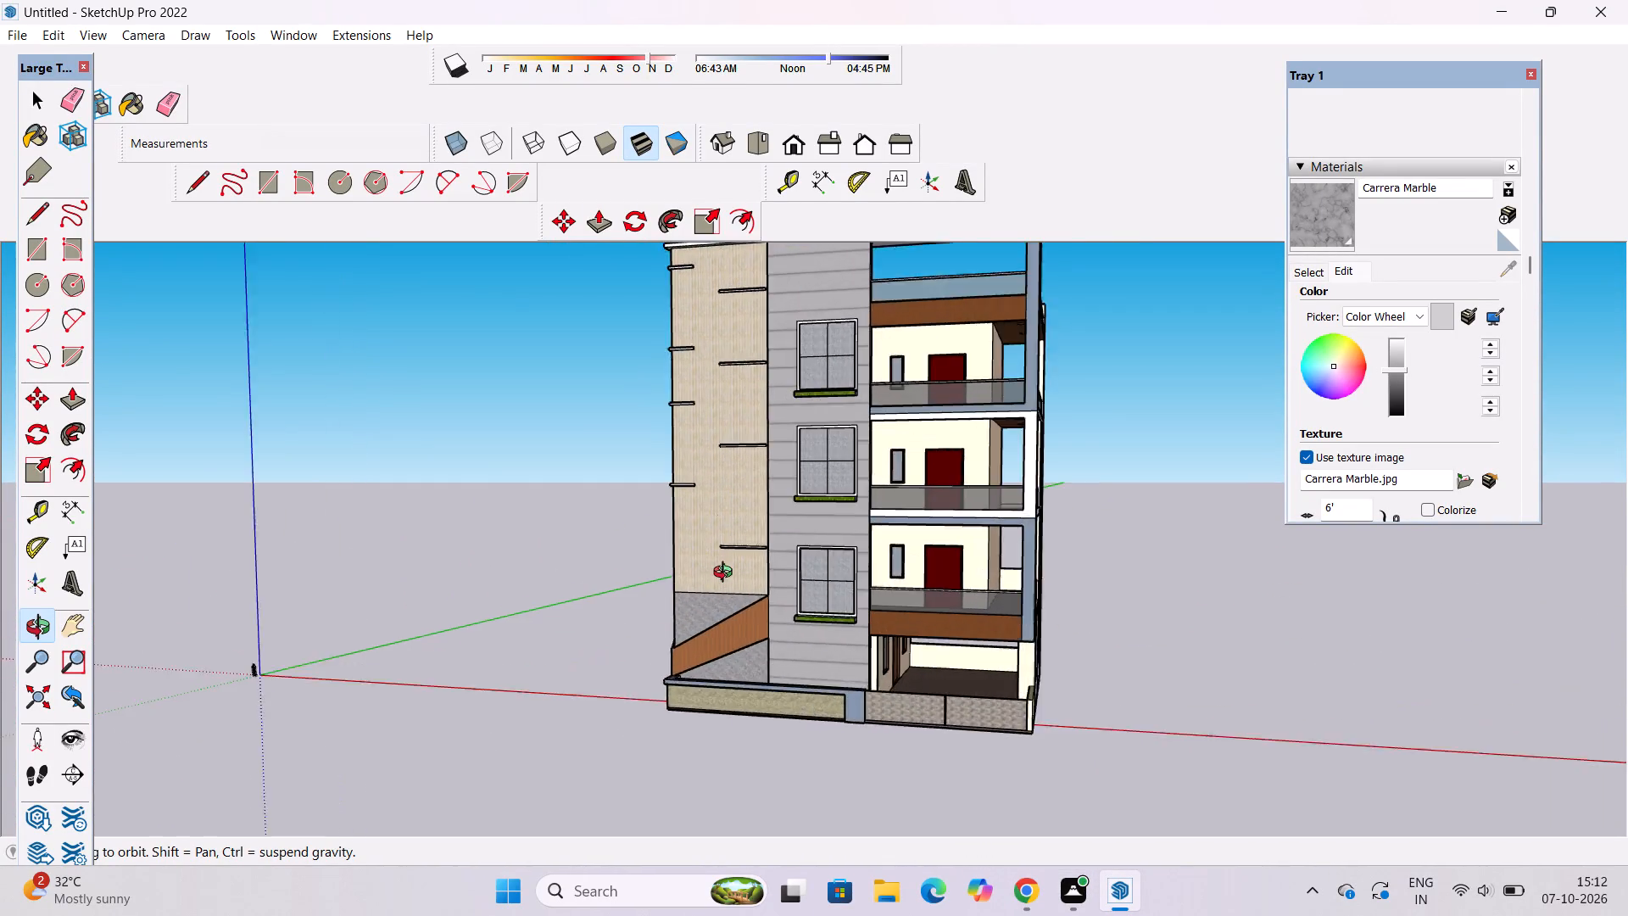
pyautogui.moveTo(730, 574); pyautogui.dragTo(1085, 660)
pyautogui.moveTo(978, 663); pyautogui.dragTo(906, 607)
pyautogui.moveTo(910, 595); pyautogui.dragTo(973, 557)
pyautogui.scroll(-3, 906, 553)
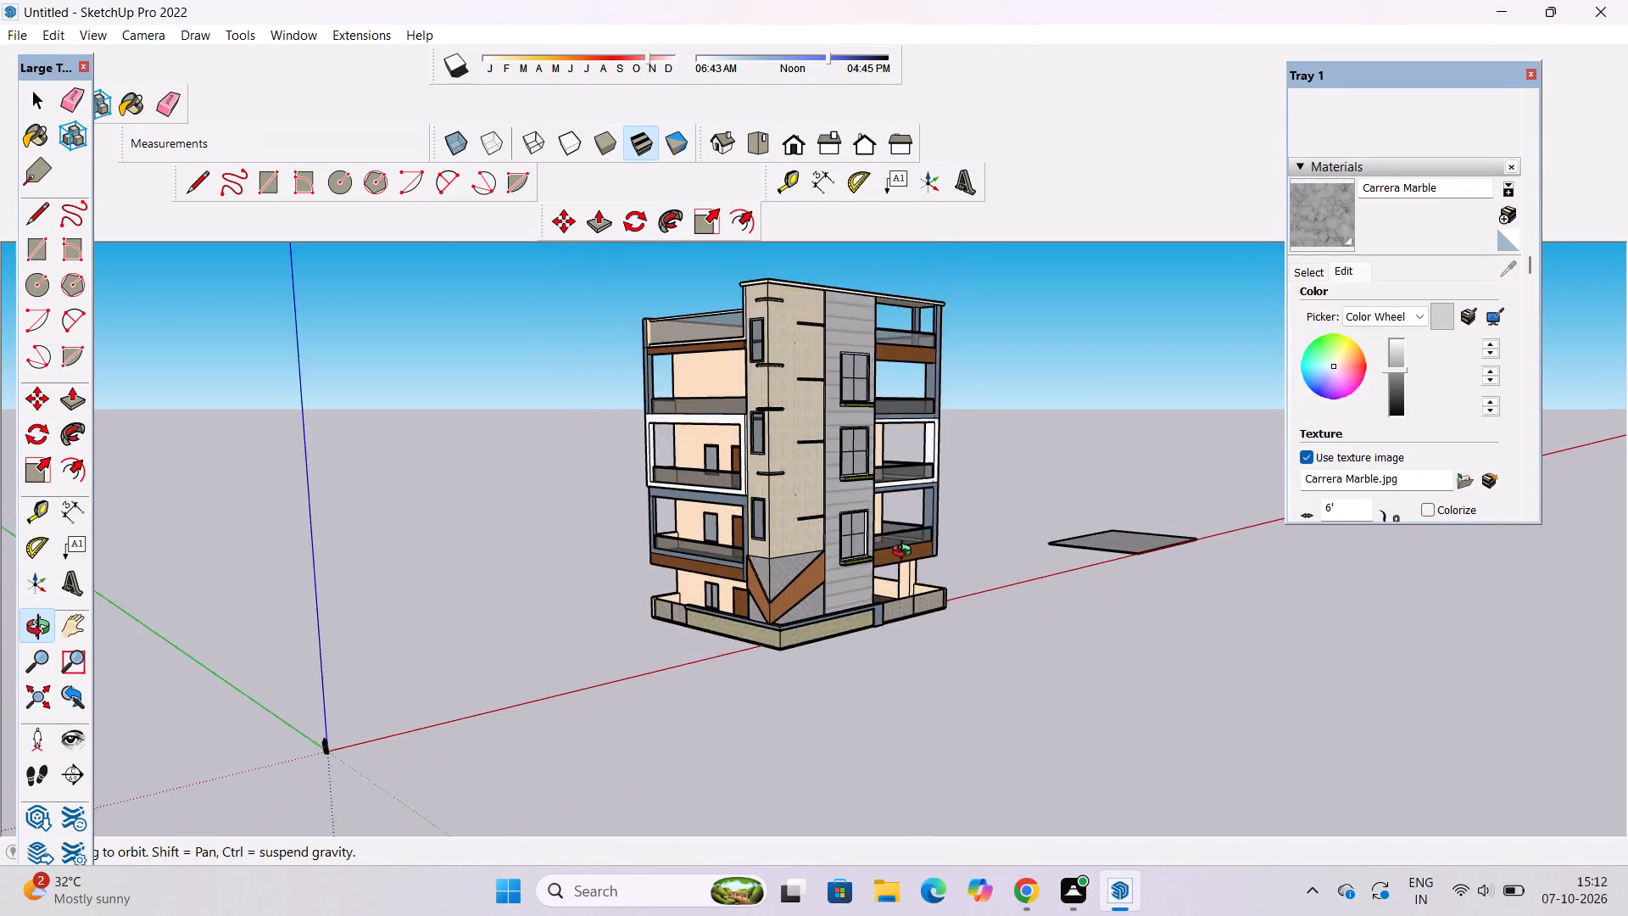
pyautogui.keyDown('shift'); pyautogui.moveTo(906, 552); pyautogui.dragTo(843, 650); pyautogui.keyUp('shift')
pyautogui.moveTo(833, 660); pyautogui.dragTo(815, 588)
pyautogui.moveTo(815, 587); pyautogui.dragTo(782, 587)
# Delete the stray flat grey rectangle lying on the ground away from the building.
pyautogui.press('space')
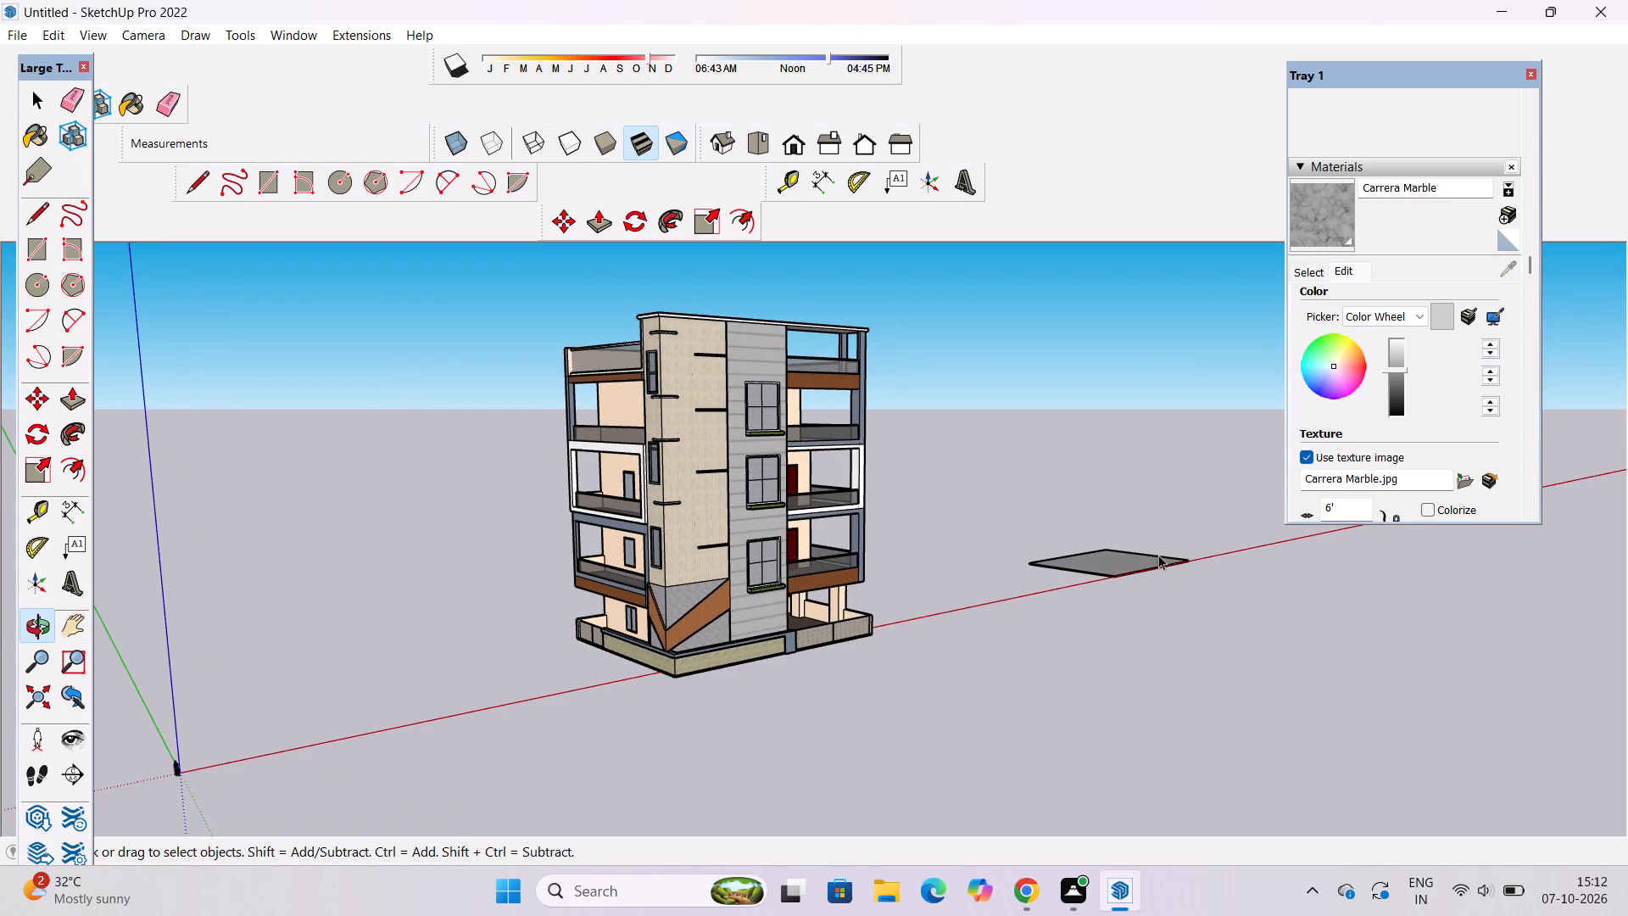
pyautogui.click(1136, 569)
pyautogui.press('Delete')
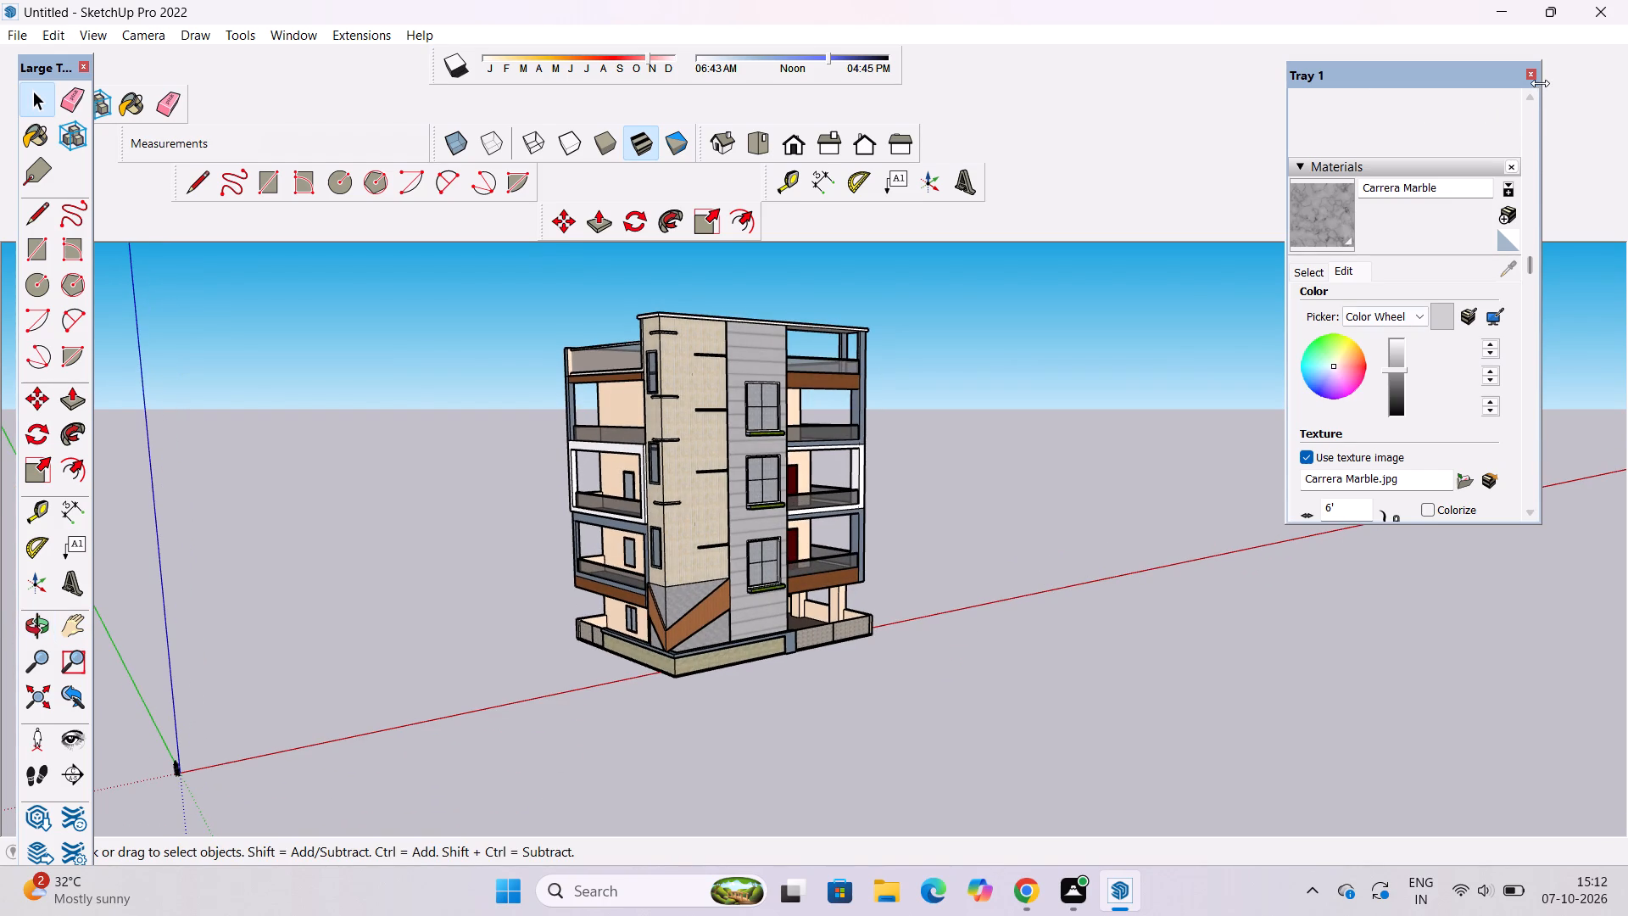
# Close the tray holding the material settings.
pyautogui.click(1529, 72)
# Save the model in the Downloads folder as 3 FLOORS HOUSE FRONT ELEVATION in SketchUp Models (*.skp) format.
pyautogui.hotkey('ctrl', 's')
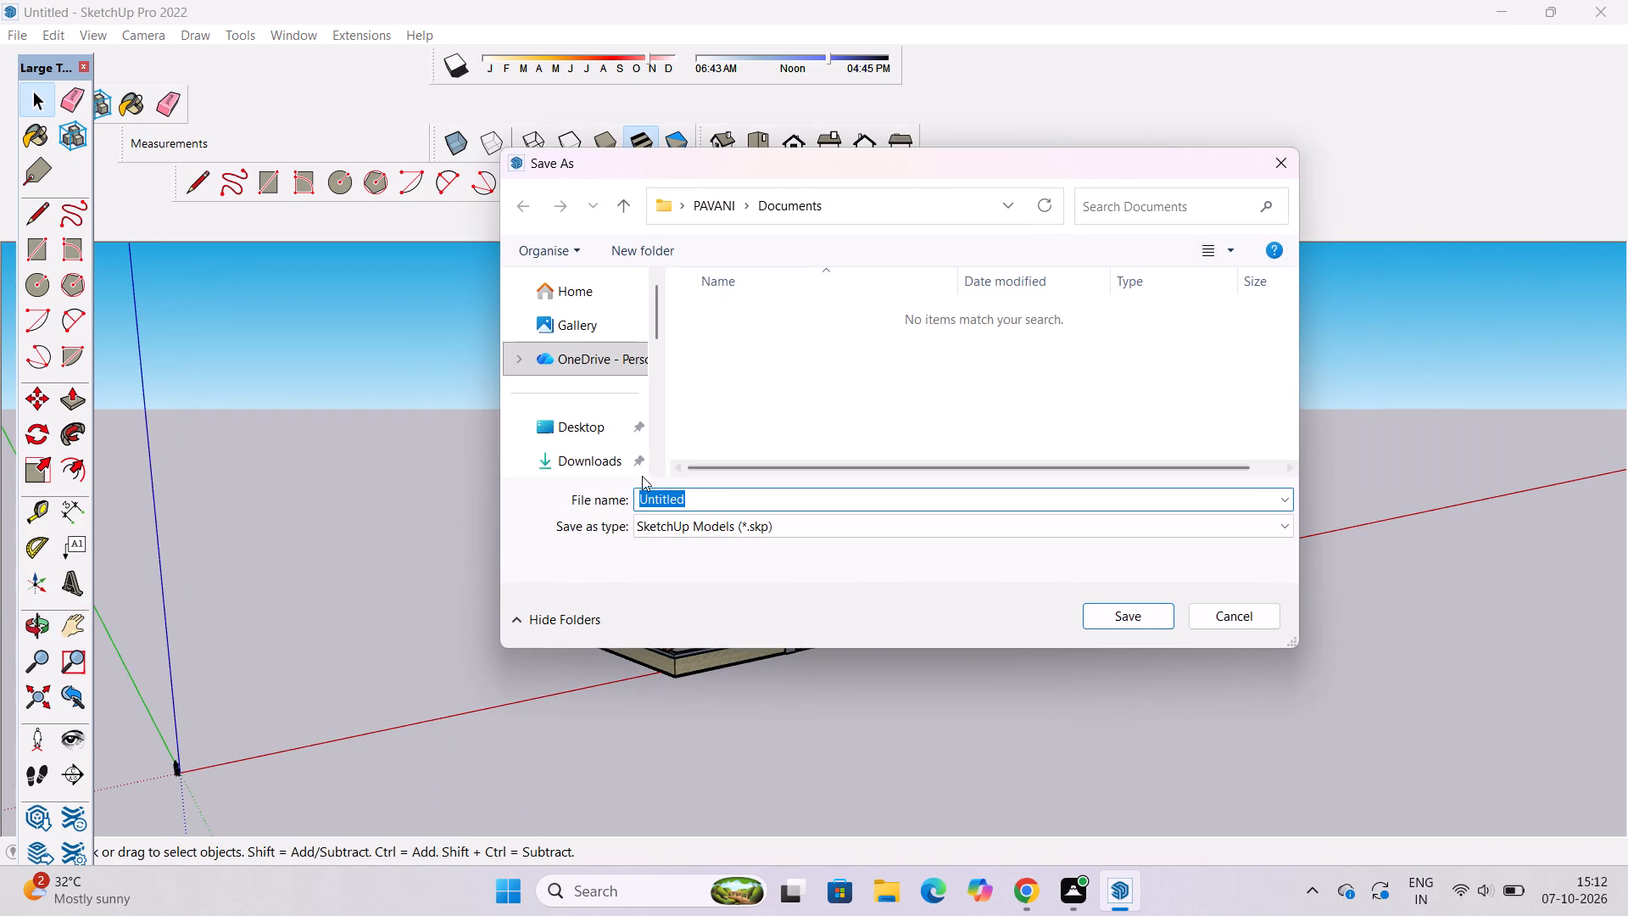
pyautogui.click(594, 453)
pyautogui.doubleClick(703, 500)
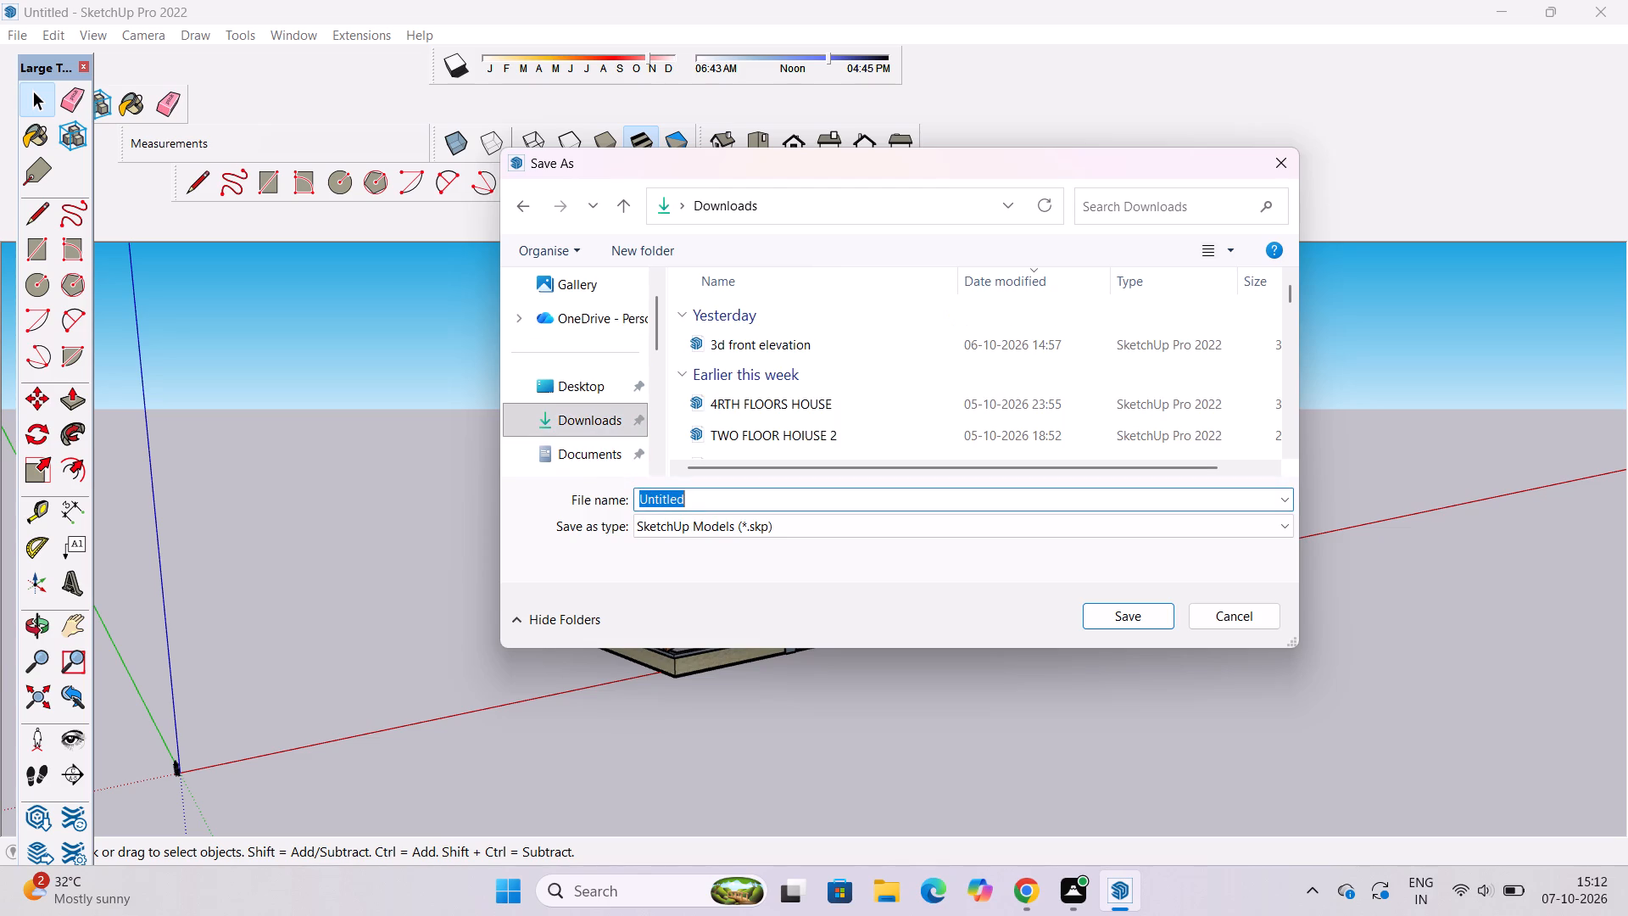
pyautogui.press('BackSpace')
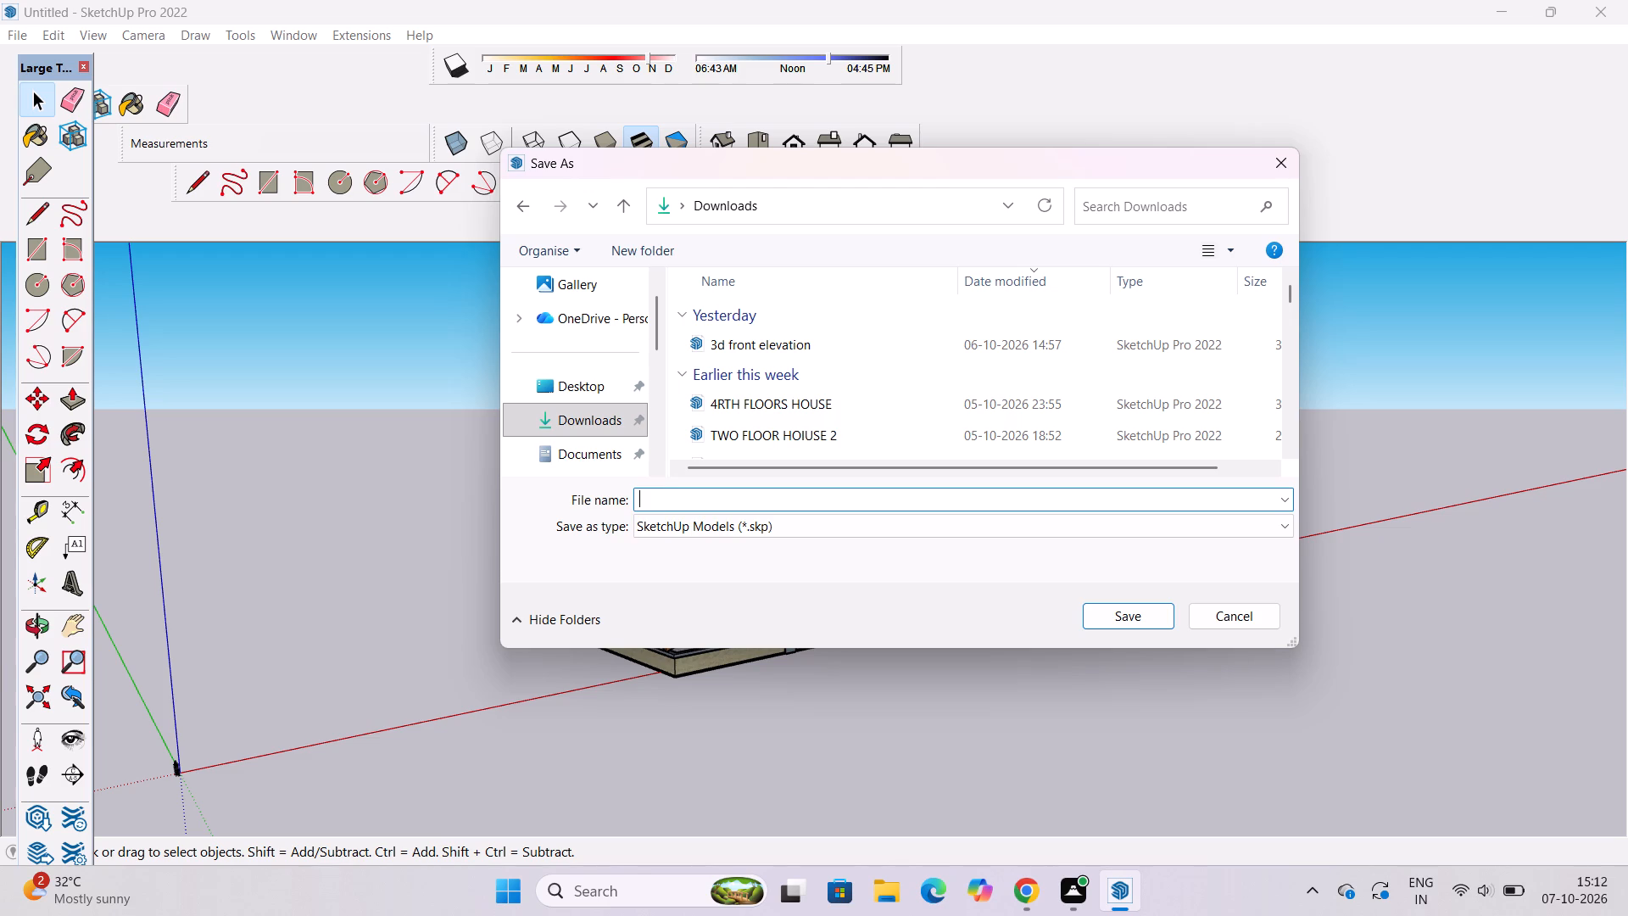
pyautogui.press('4')
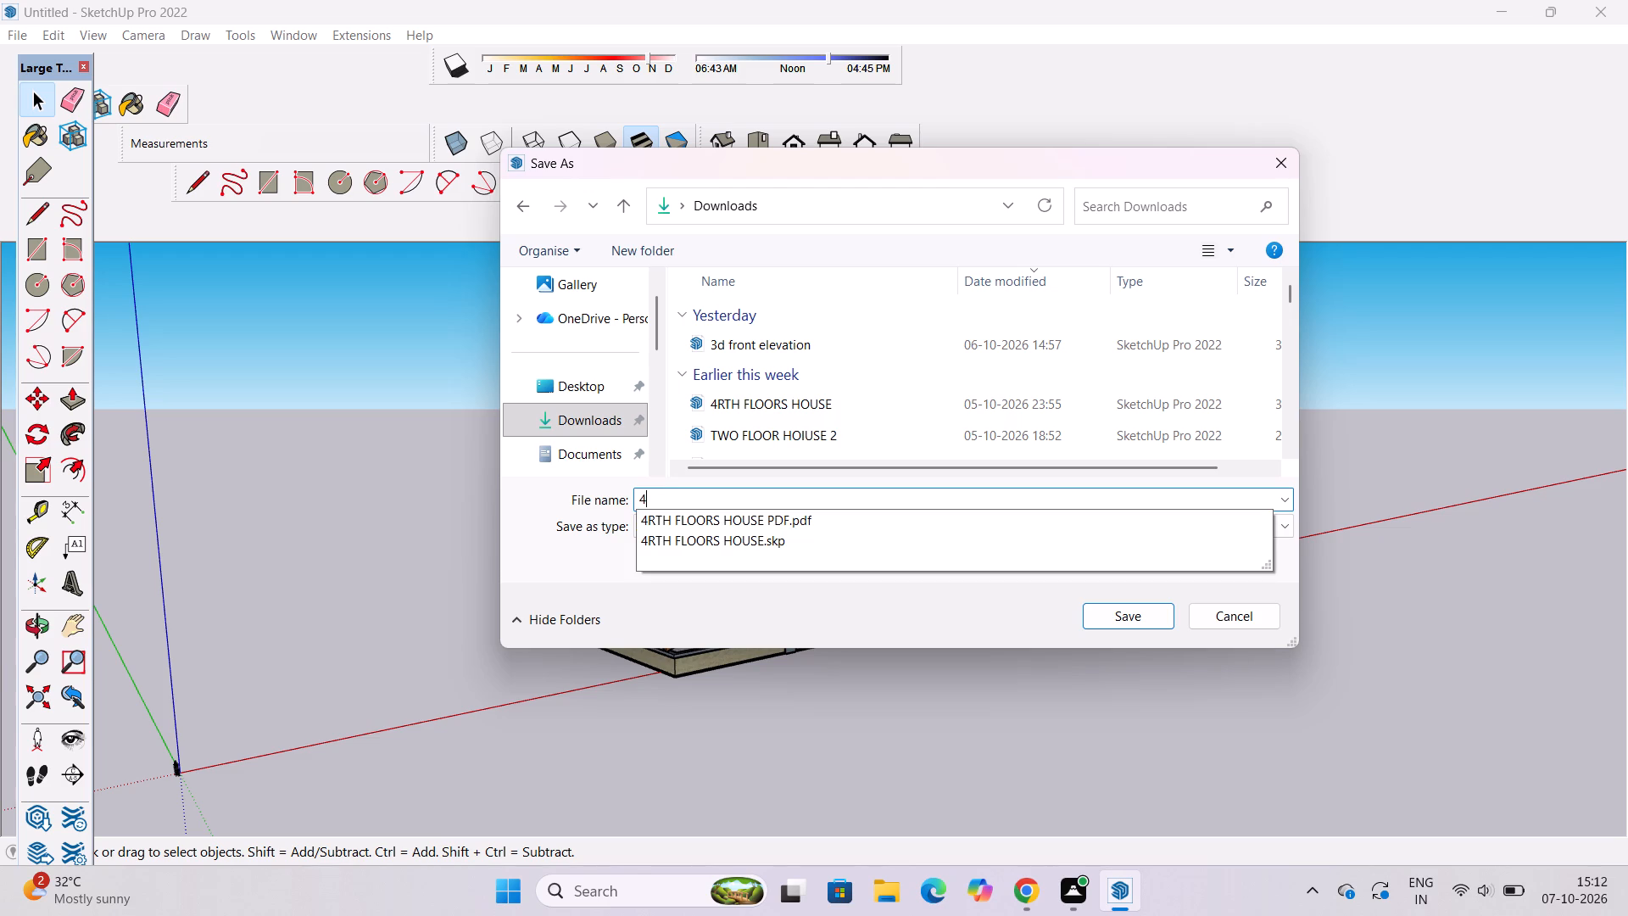
pyautogui.press('BackSpace')
pyautogui.write('3 FLOOR')
pyautogui.press('space')
pyautogui.press('BackSpace')
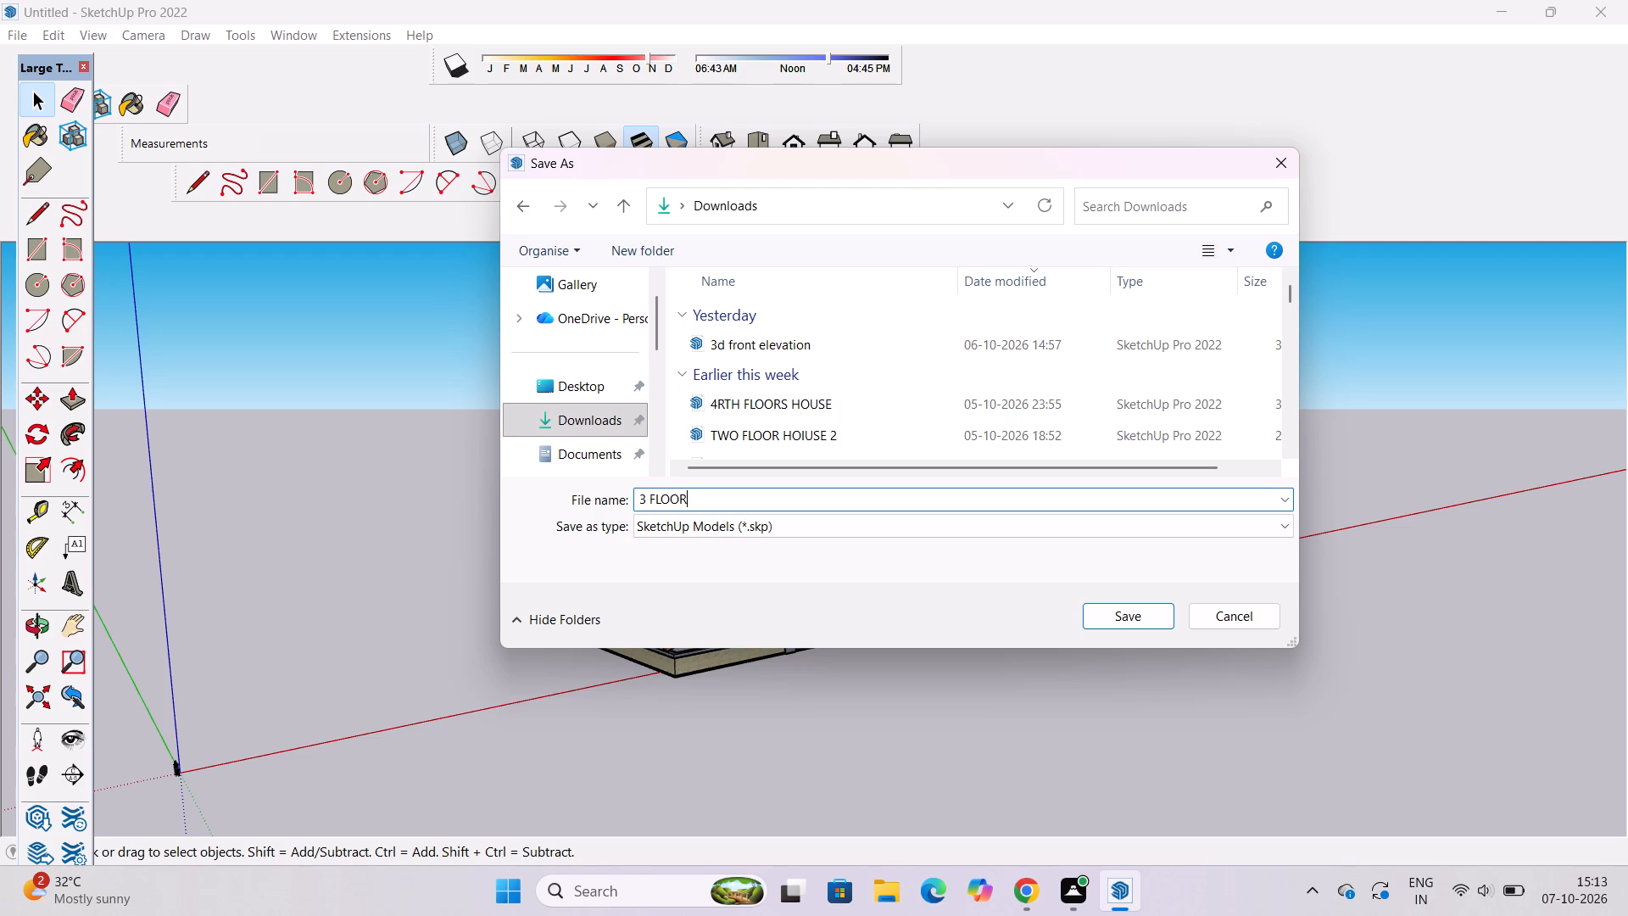
pyautogui.write('S')
pyautogui.press('space')
pyautogui.write('HO')
pyautogui.write('USE')
pyautogui.press('space')
pyautogui.write('FRONT ELE')
pyautogui.write('VATION')
pyautogui.scroll(-1, 801, 412)
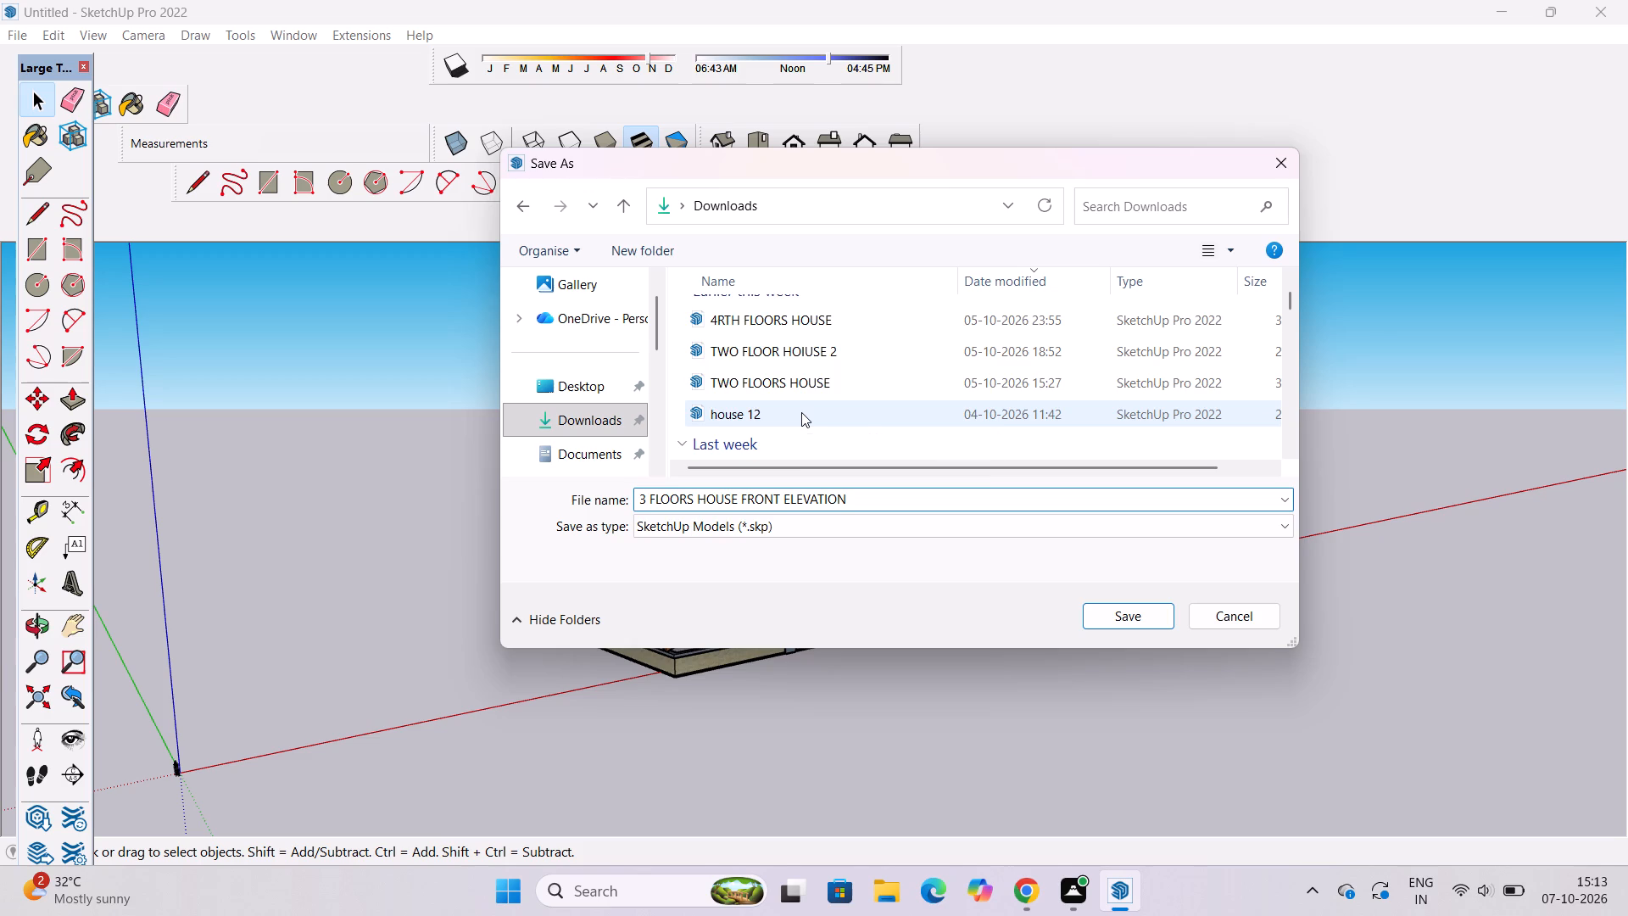
pyautogui.scroll(1, 801, 412)
pyautogui.click(857, 495)
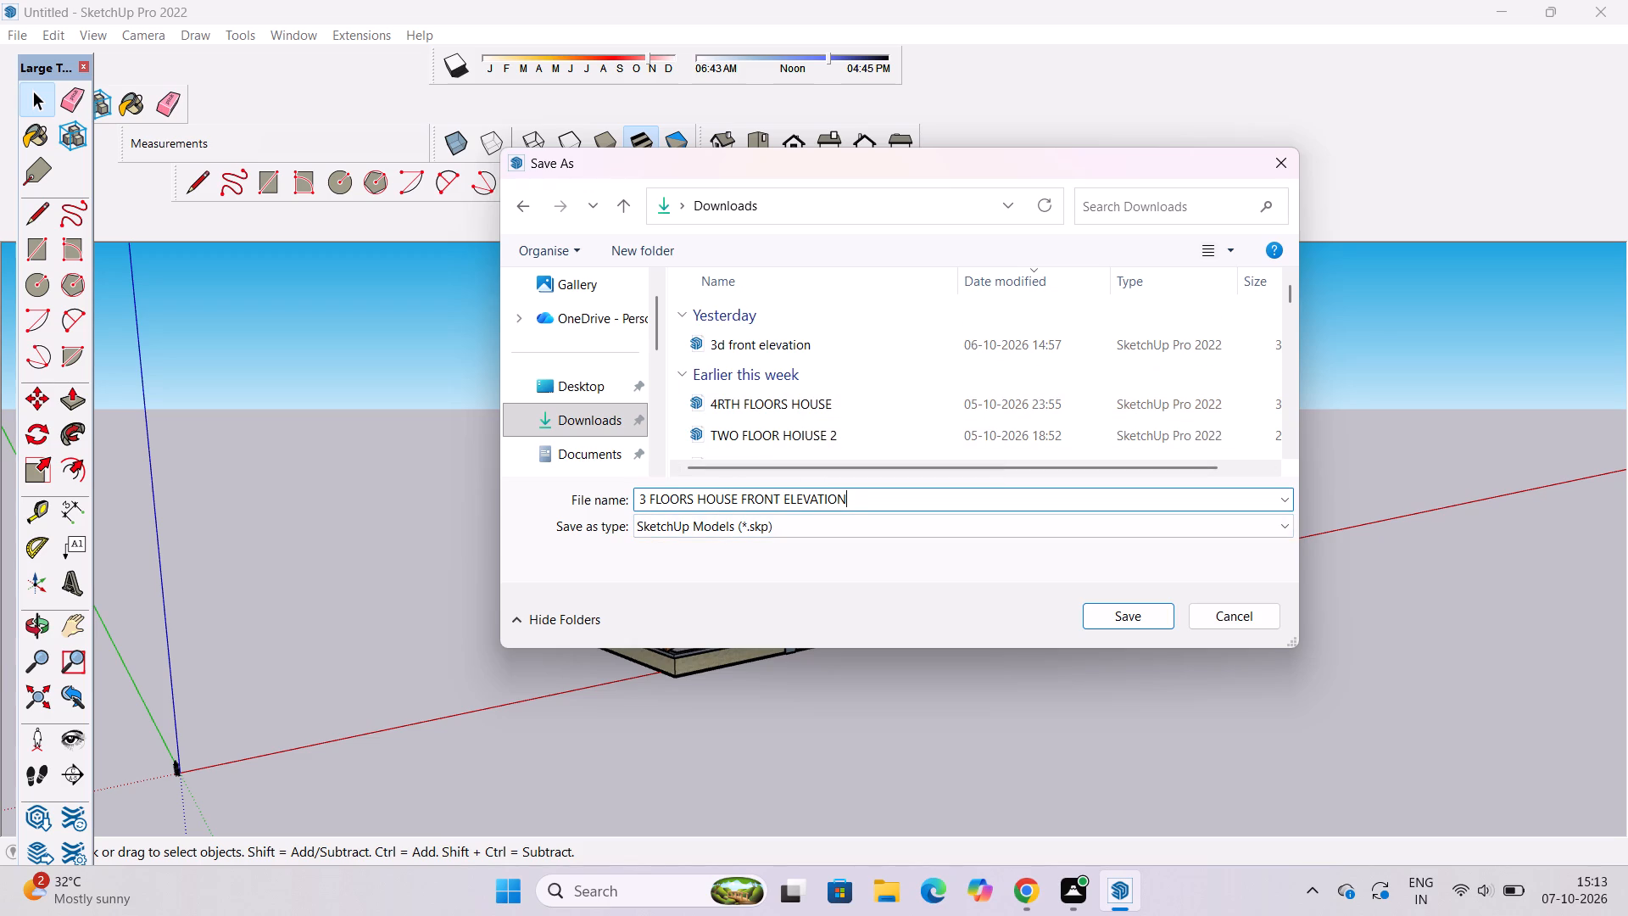
pyautogui.click(1105, 616)
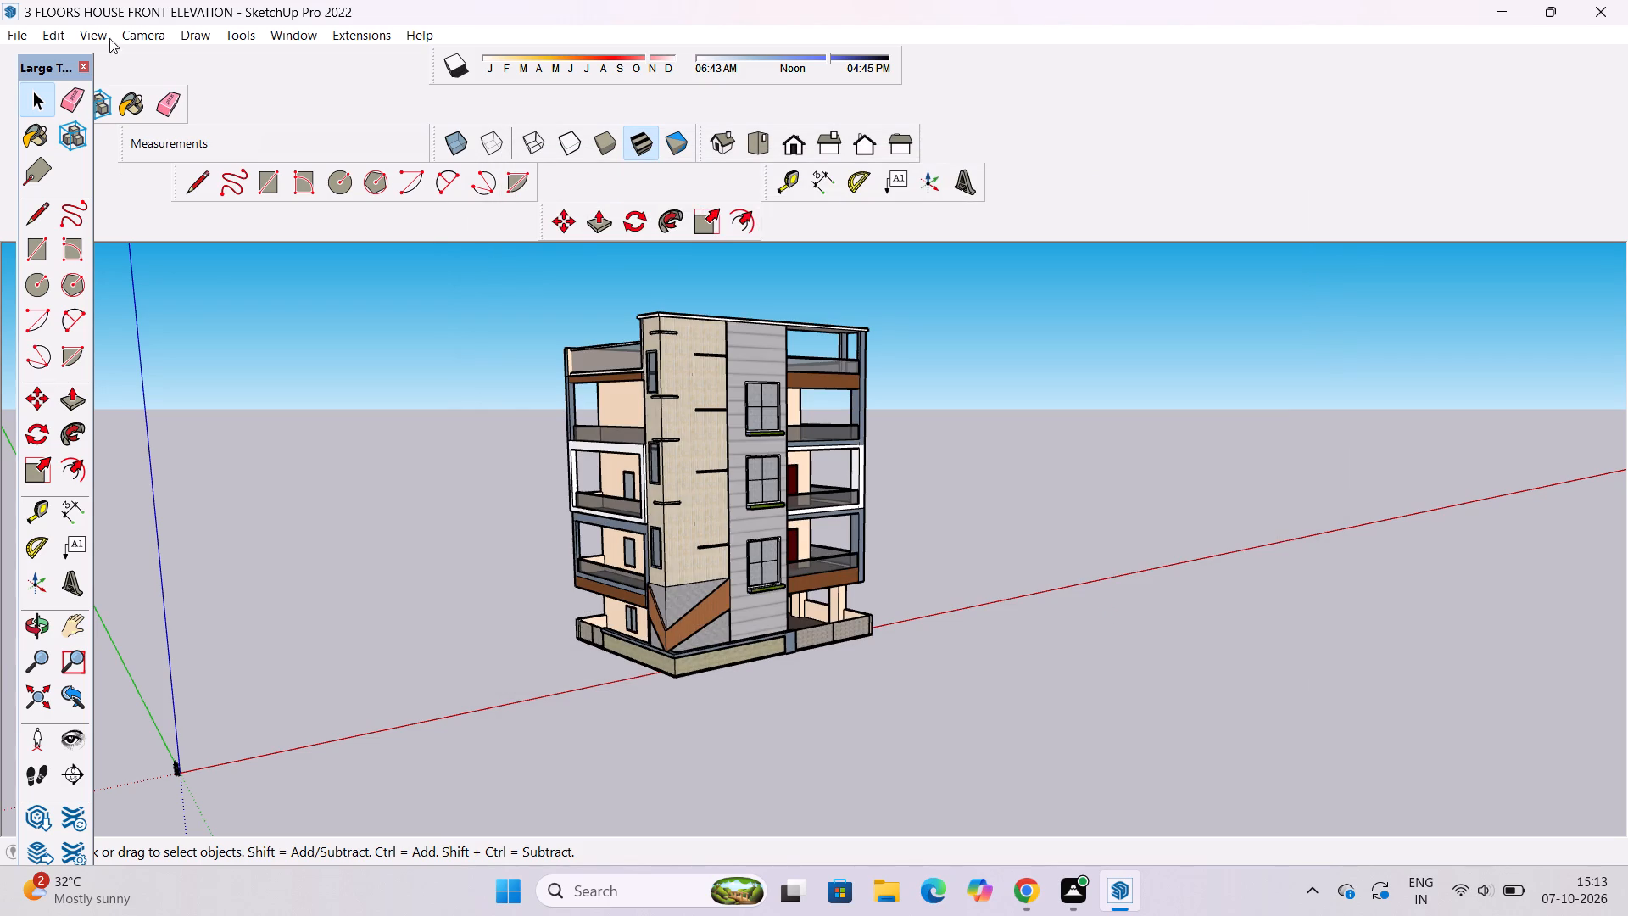
# Export the current view as a 2D PDF to the Downloads folder, named 3 FLOORS HOUSE FRONT ELEVATION PDF.
pyautogui.click(7, 36)
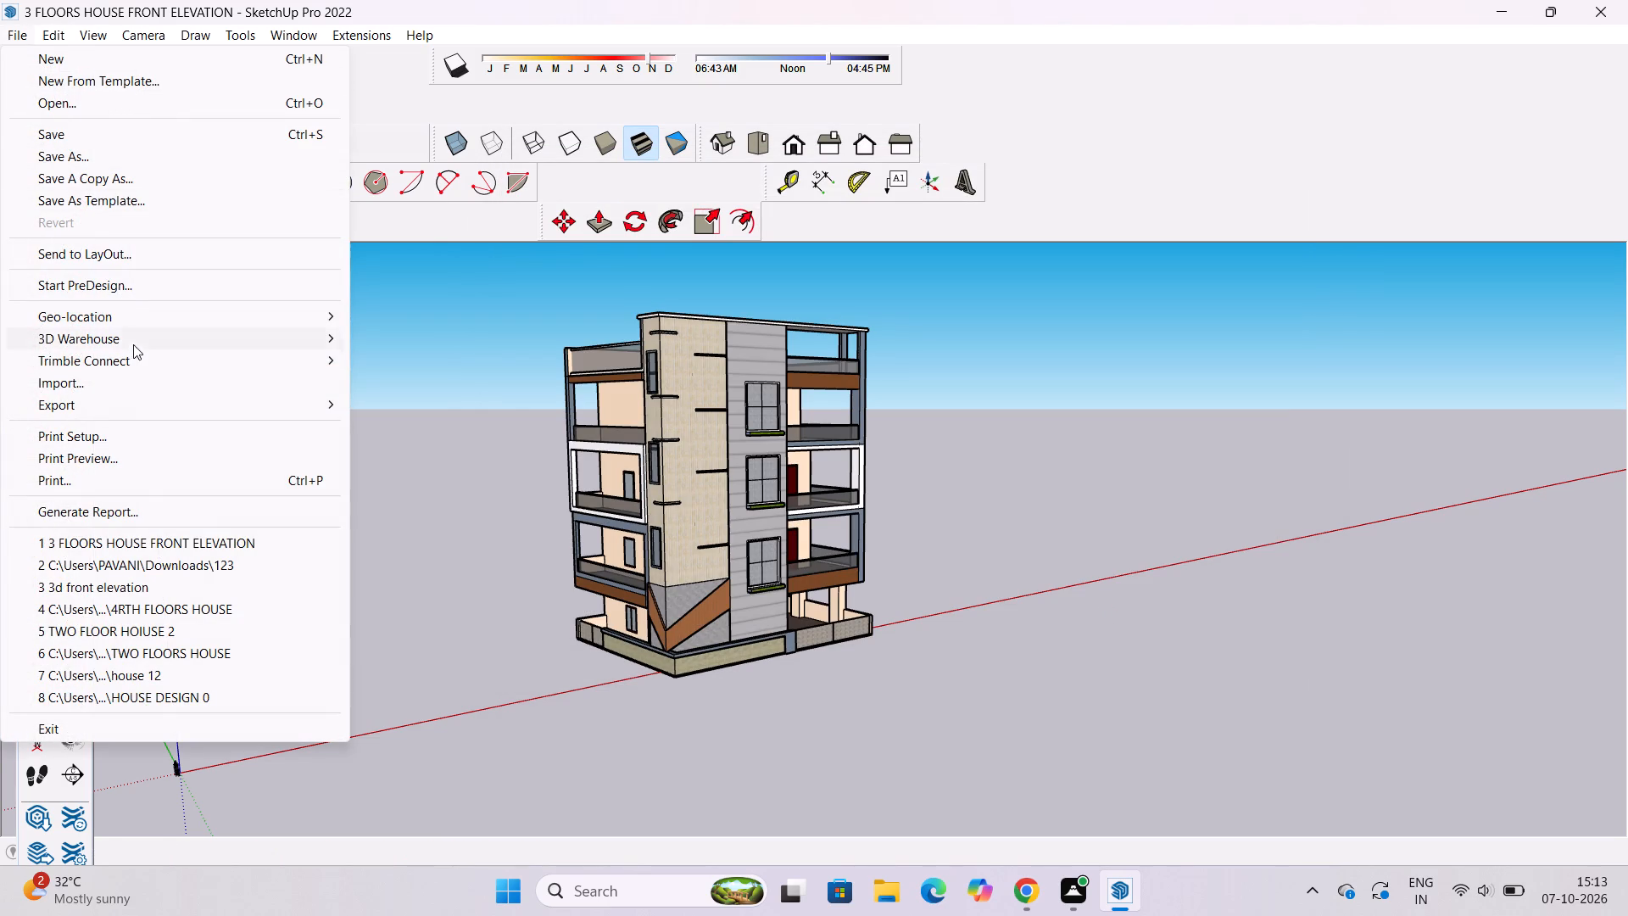
pyautogui.click(397, 428)
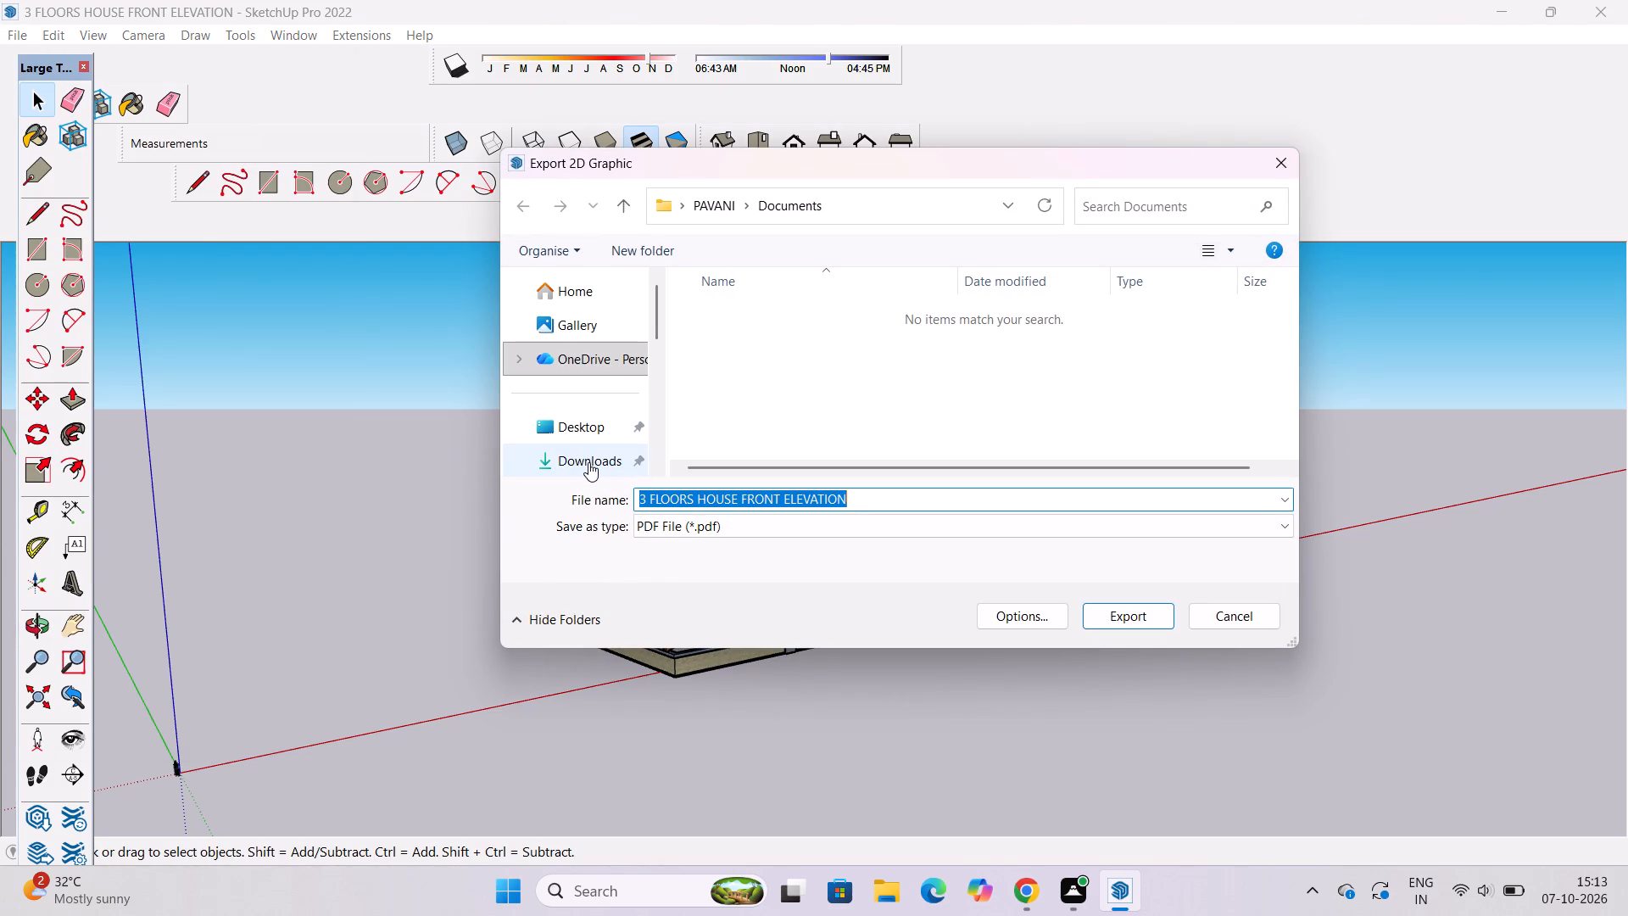
pyautogui.click(591, 458)
pyautogui.tripleClick(869, 504)
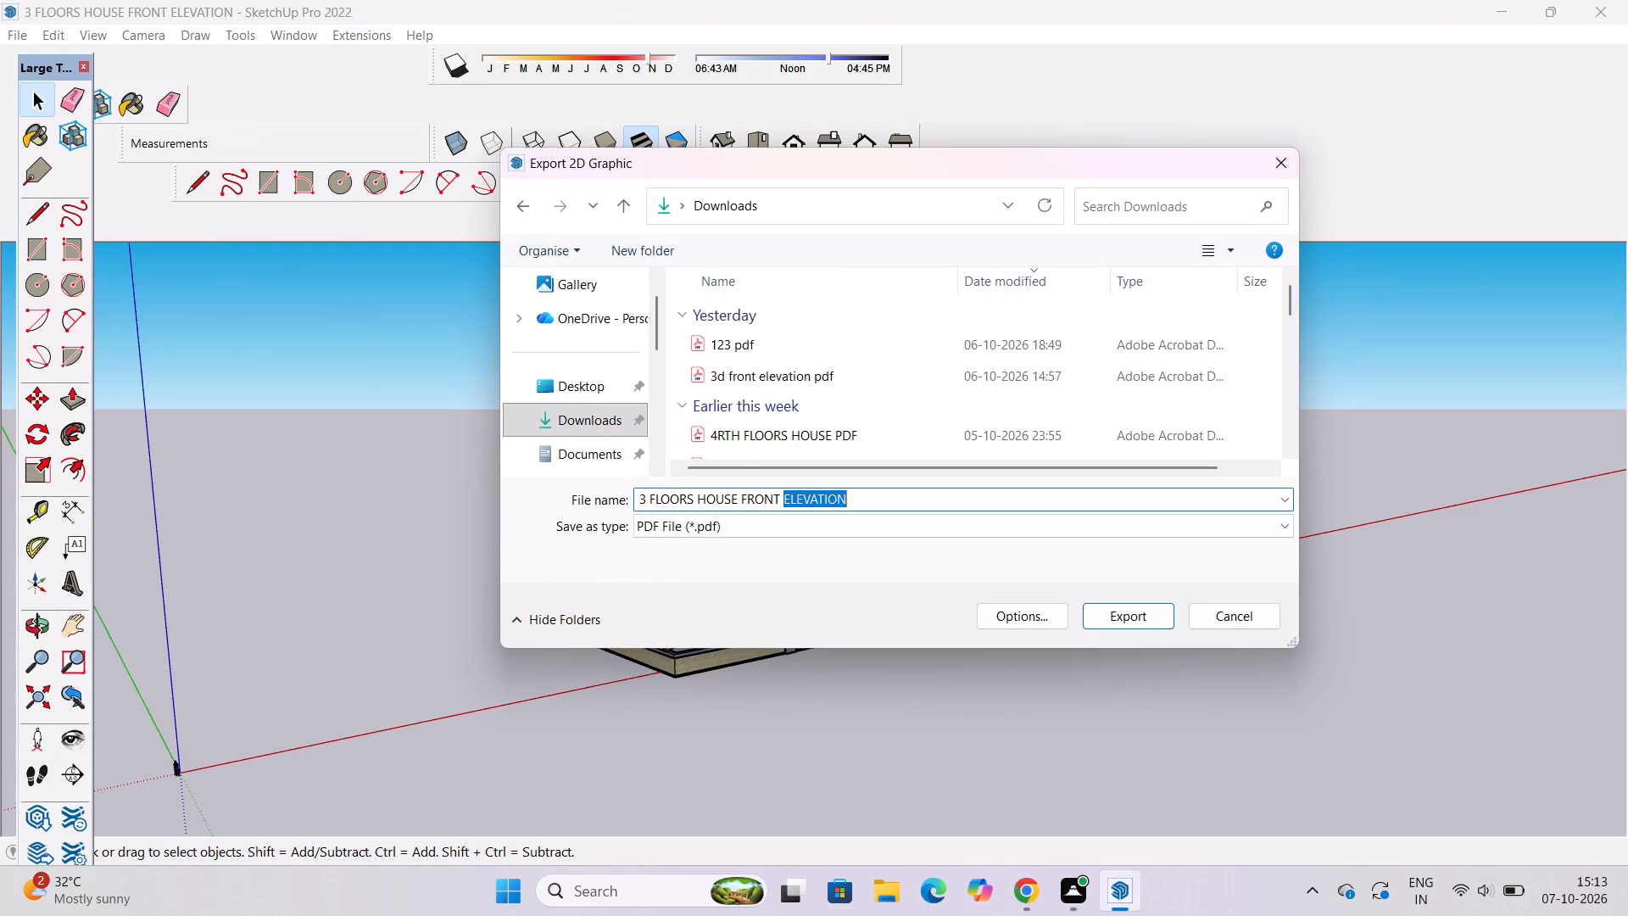
pyautogui.press('space')
pyautogui.write('P')
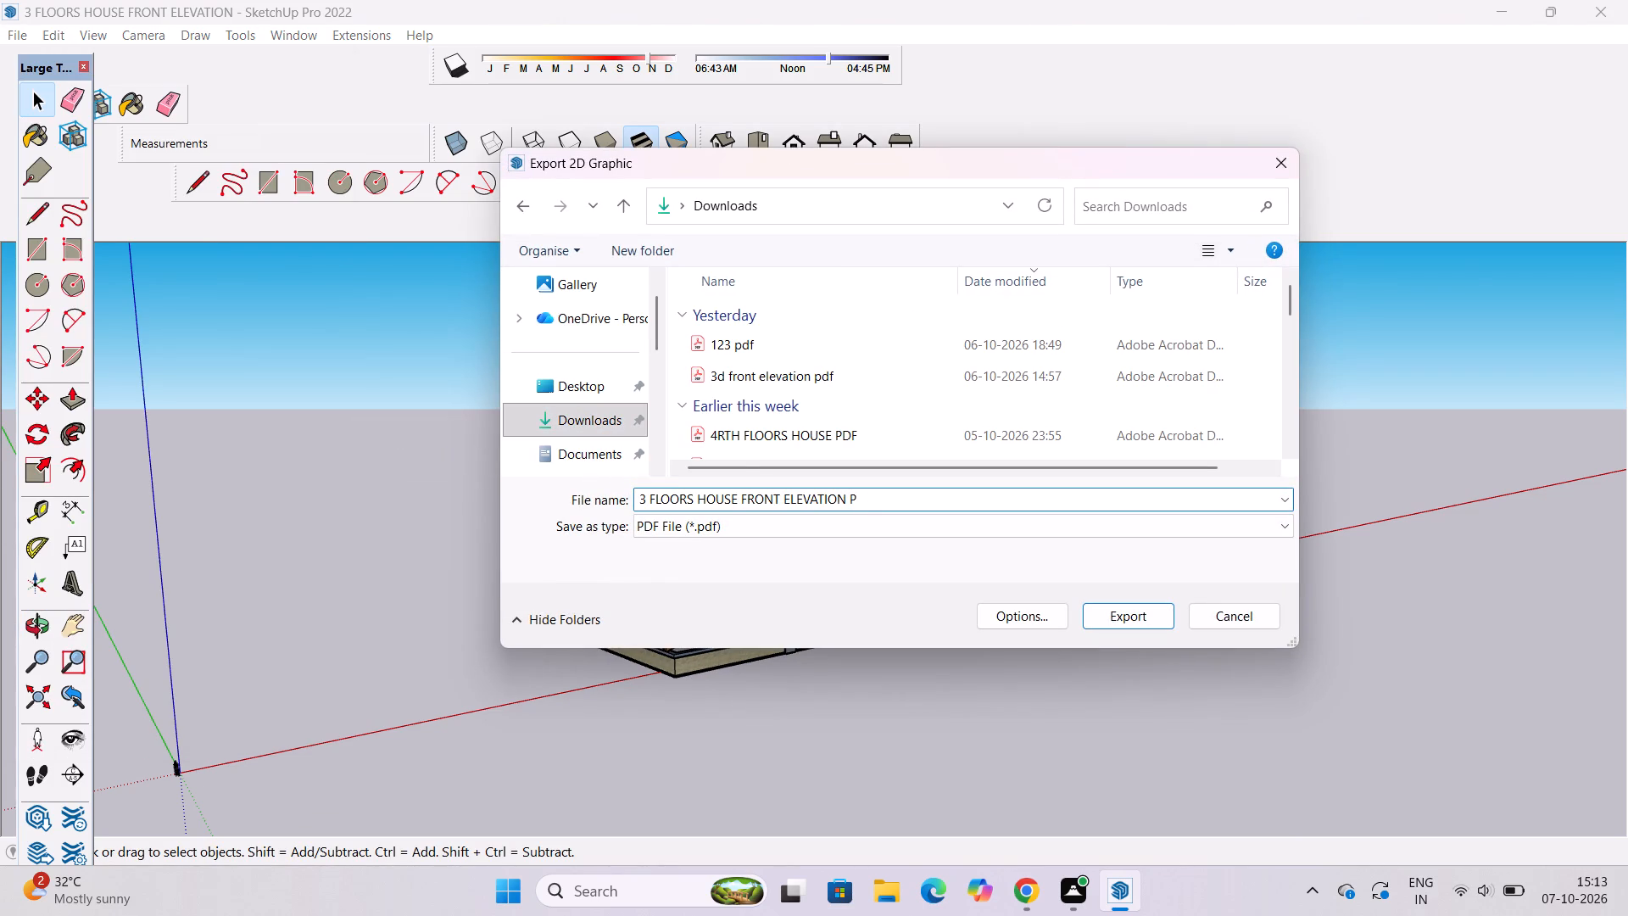
pyautogui.write('DF')
pyautogui.click(1106, 611)
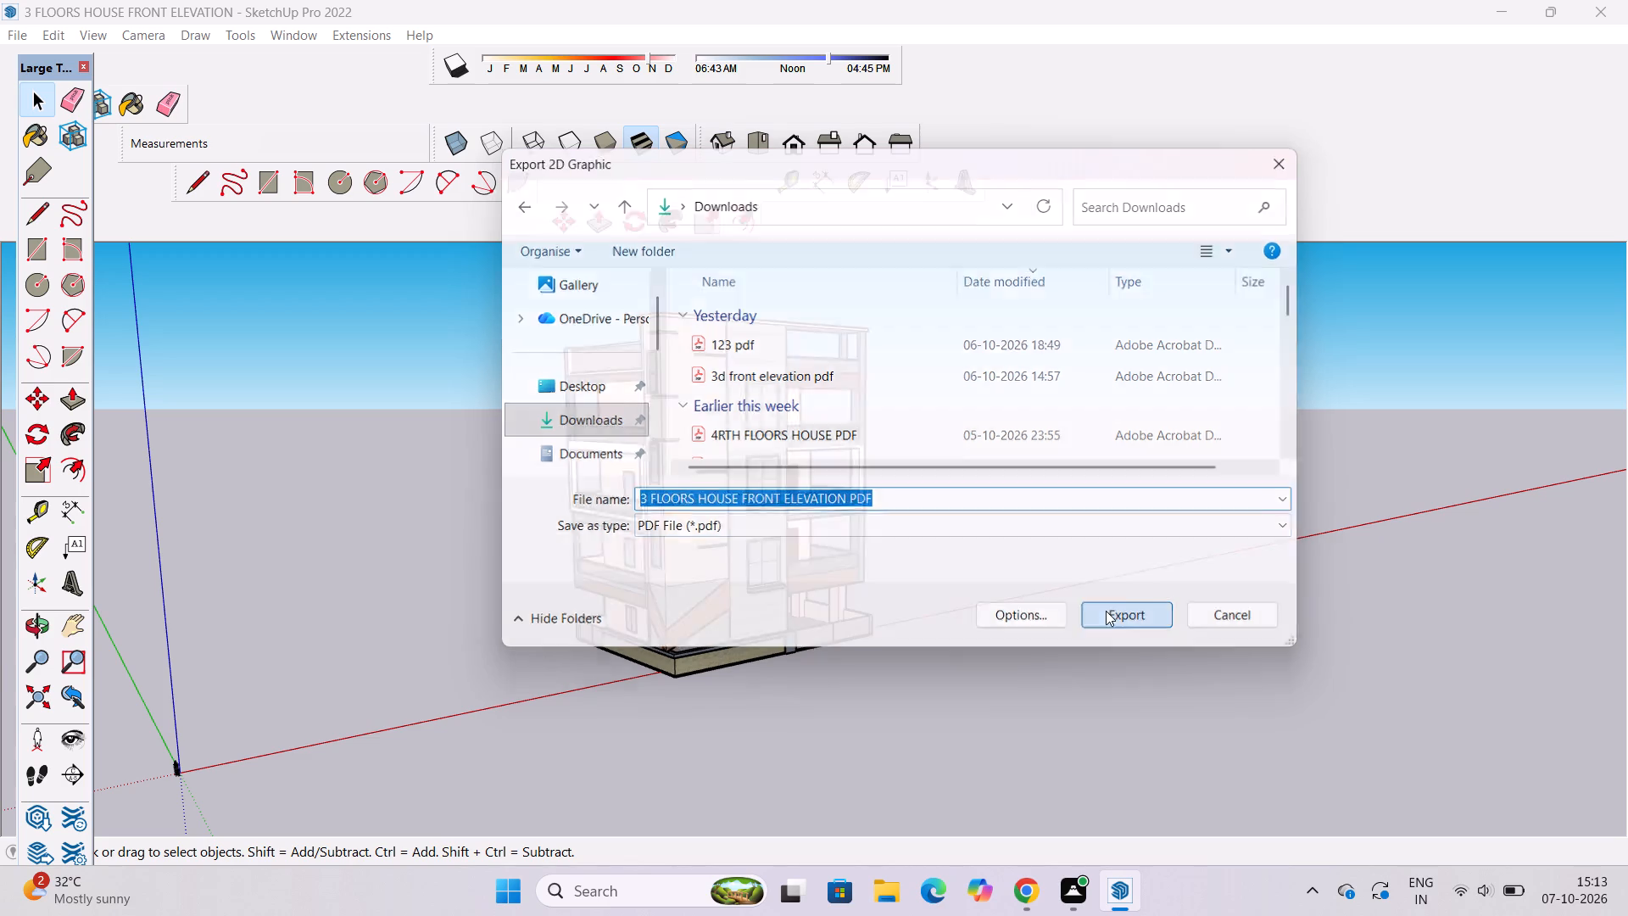